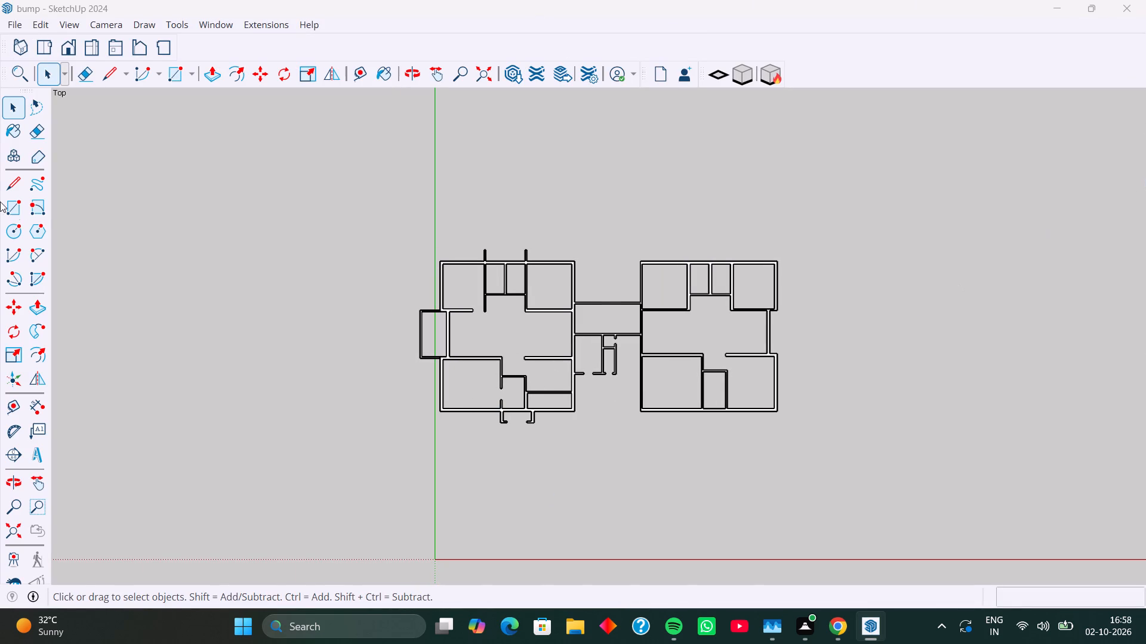
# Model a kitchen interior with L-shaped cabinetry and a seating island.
# Unhide all hidden objects in the floor plan model.
pyautogui.click(42, 29)
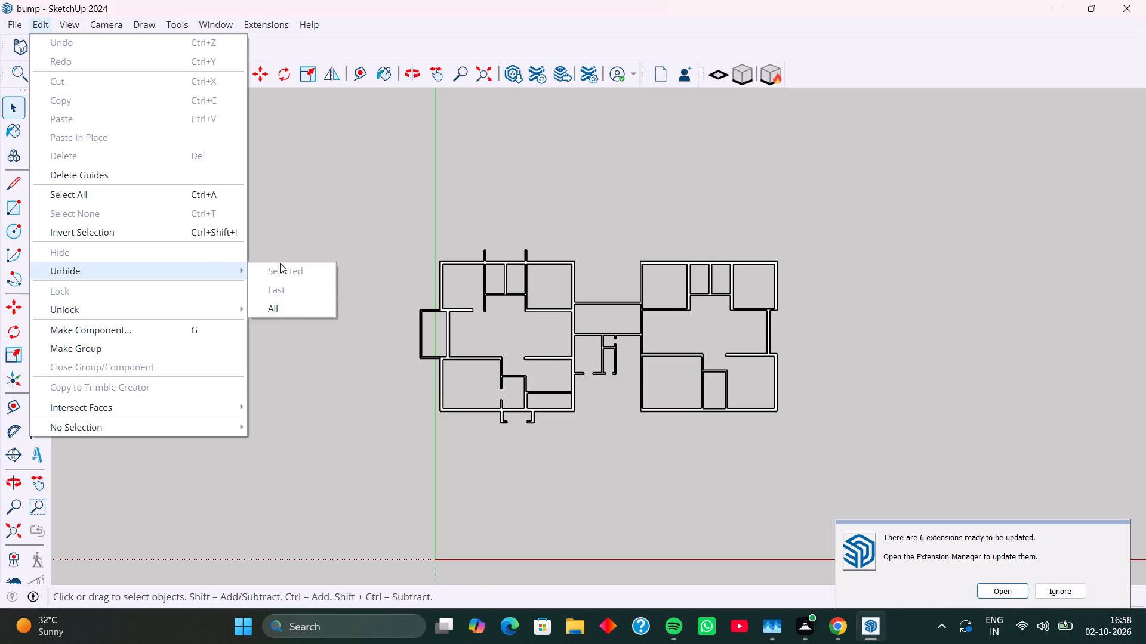
pyautogui.click(304, 311)
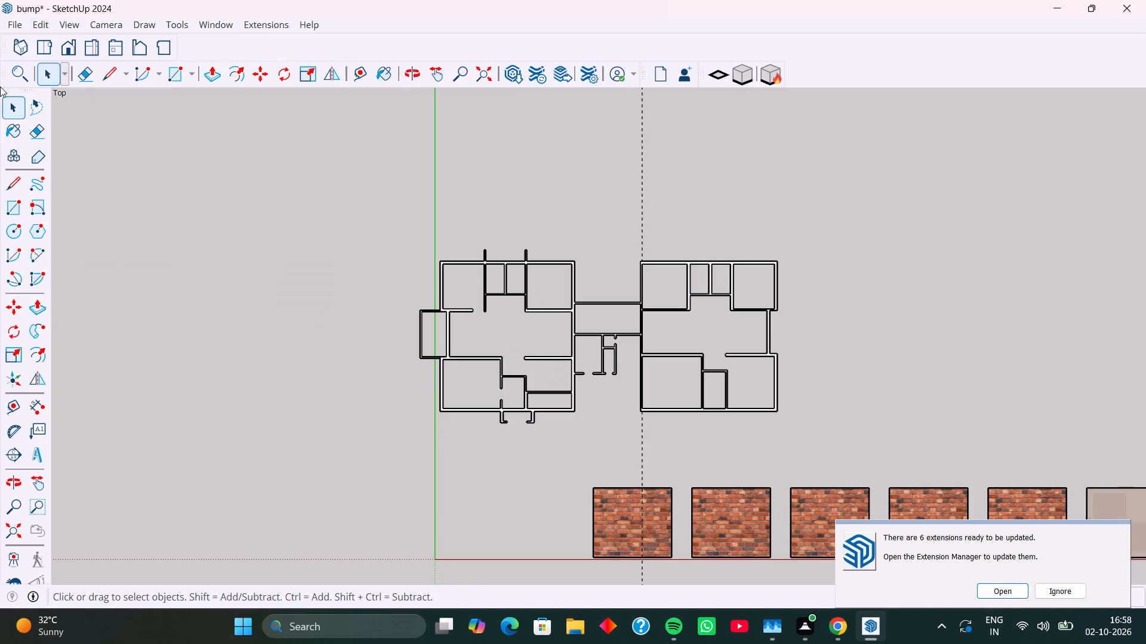
pyautogui.scroll(-4, 565, 343)
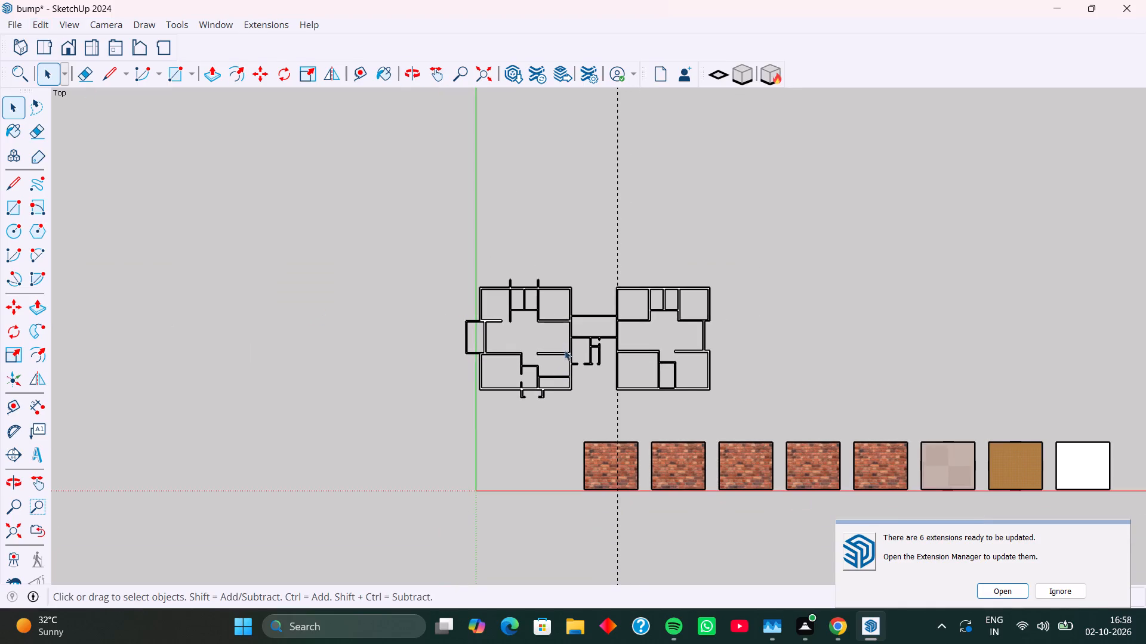
pyautogui.scroll(1, 581, 404)
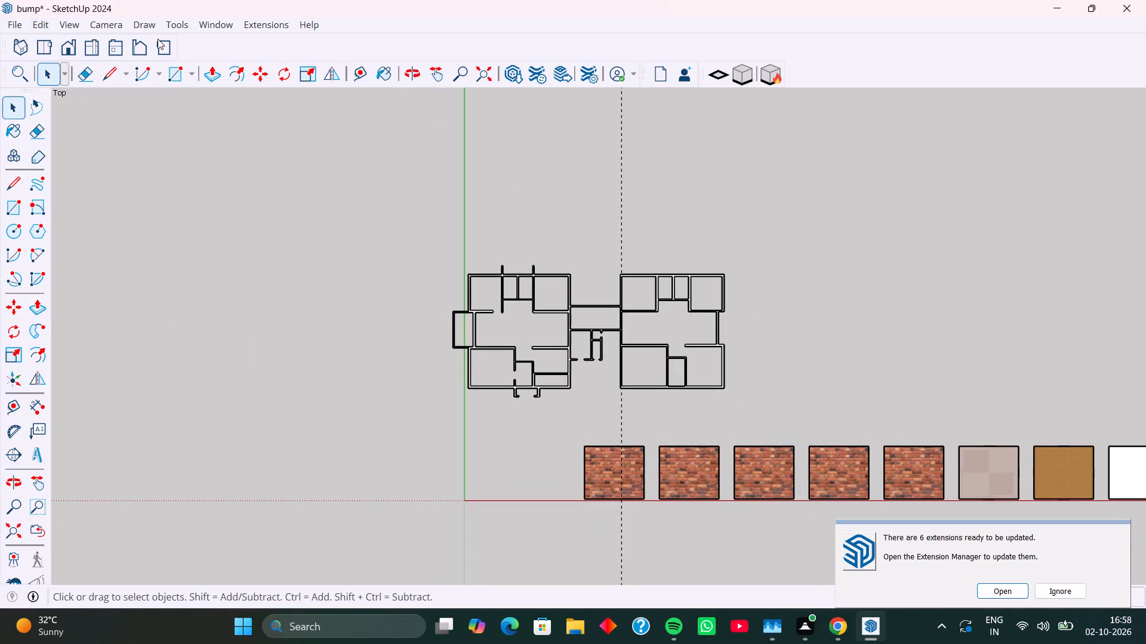
# Start a new model from the Architectural Inches template, saving the changes to the bump file.
pyautogui.click(318, 25)
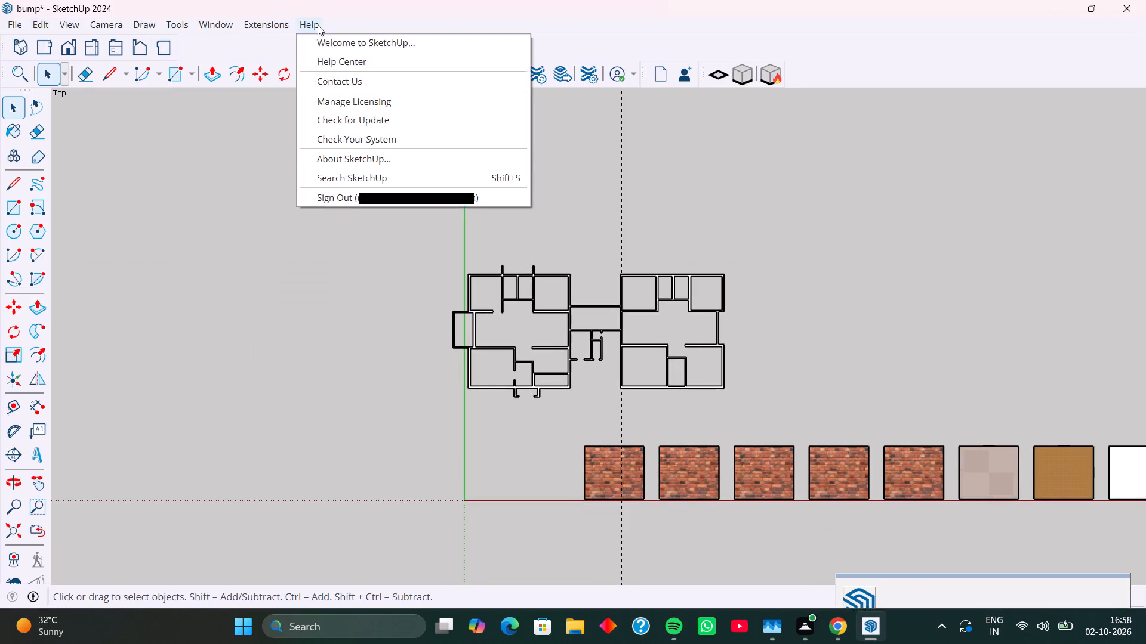
pyautogui.click(337, 42)
pyautogui.click(418, 186)
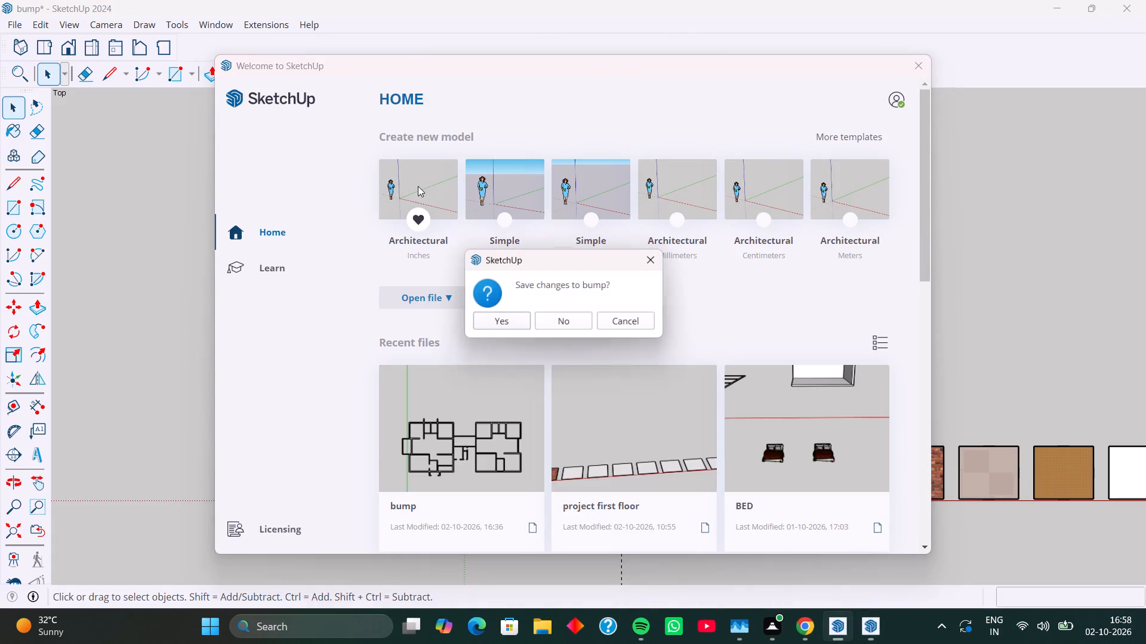
pyautogui.click(516, 323)
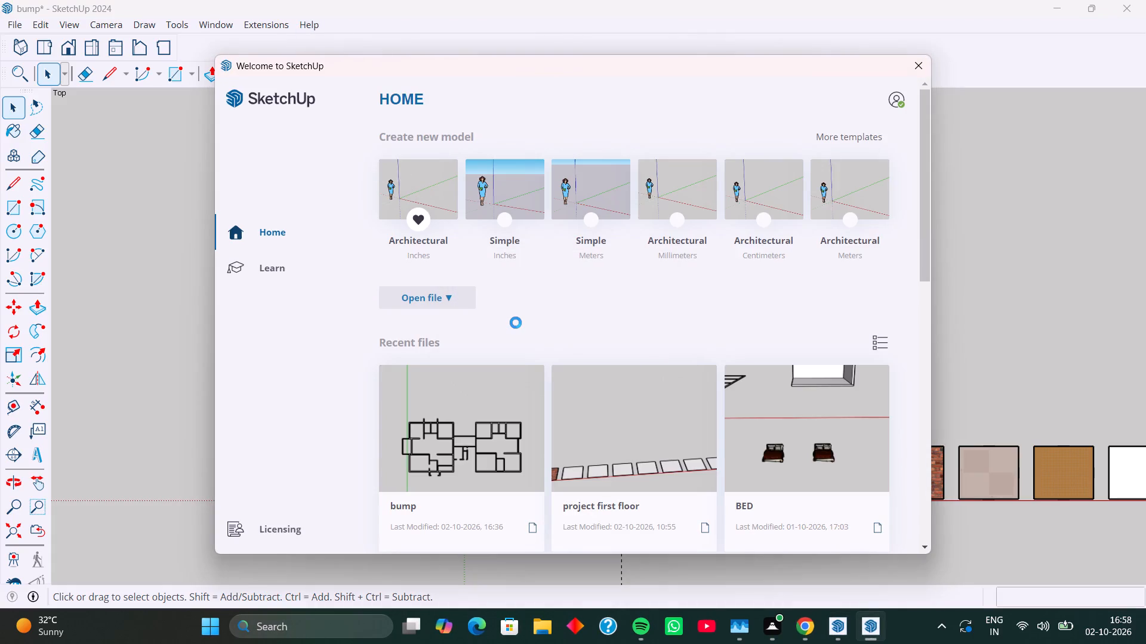
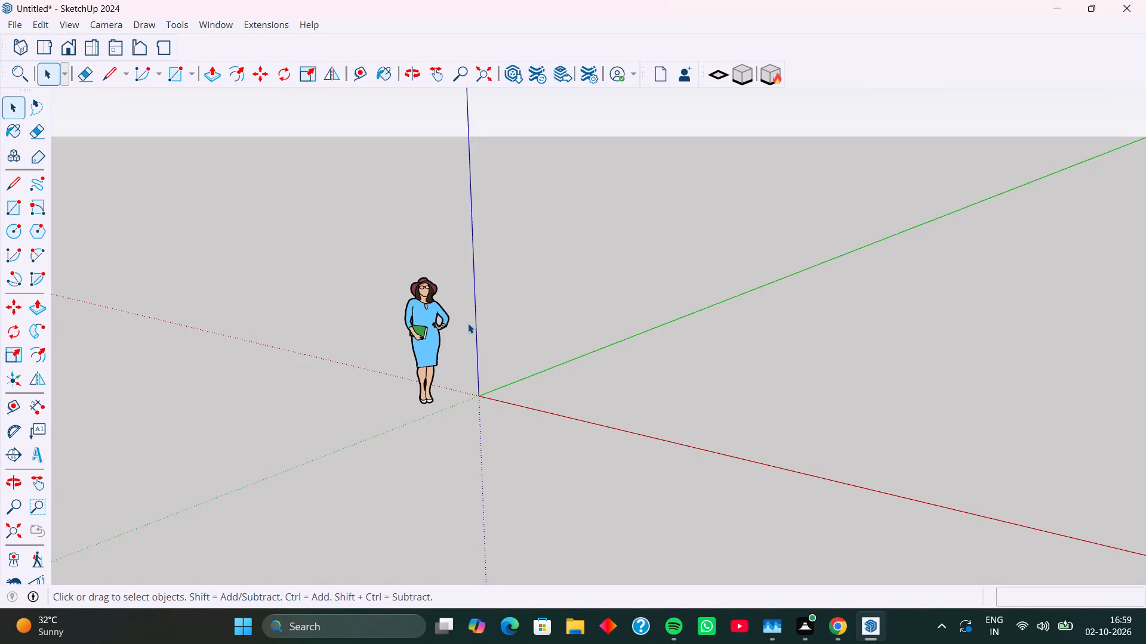
# Delete the default human figure standing near the origin of the new model.
pyautogui.click(434, 342)
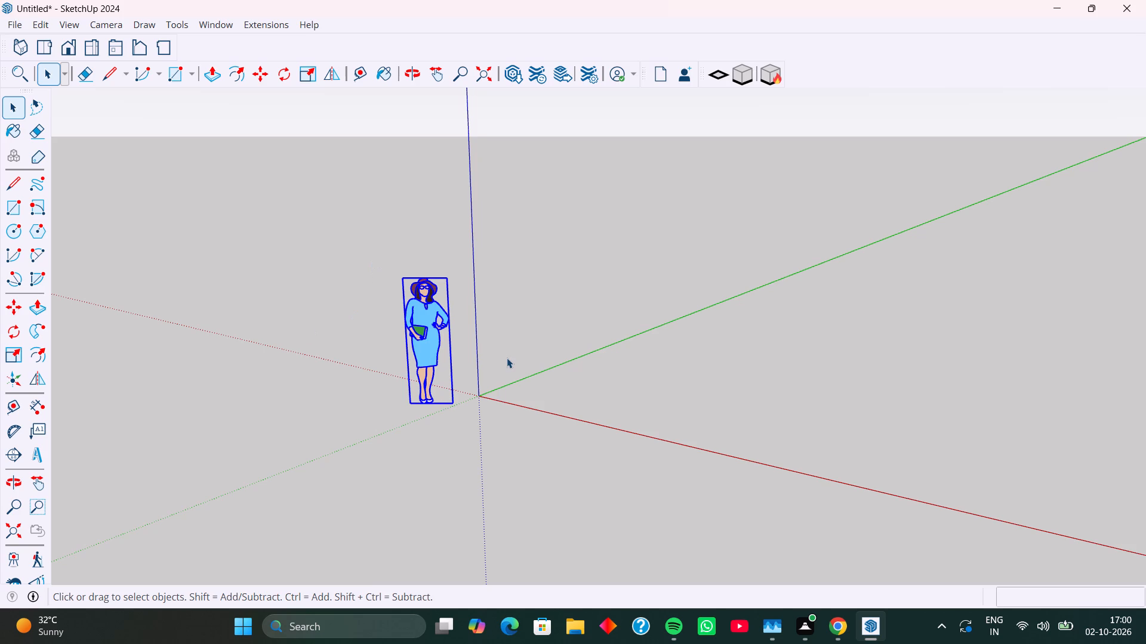
pyautogui.press('Delete')
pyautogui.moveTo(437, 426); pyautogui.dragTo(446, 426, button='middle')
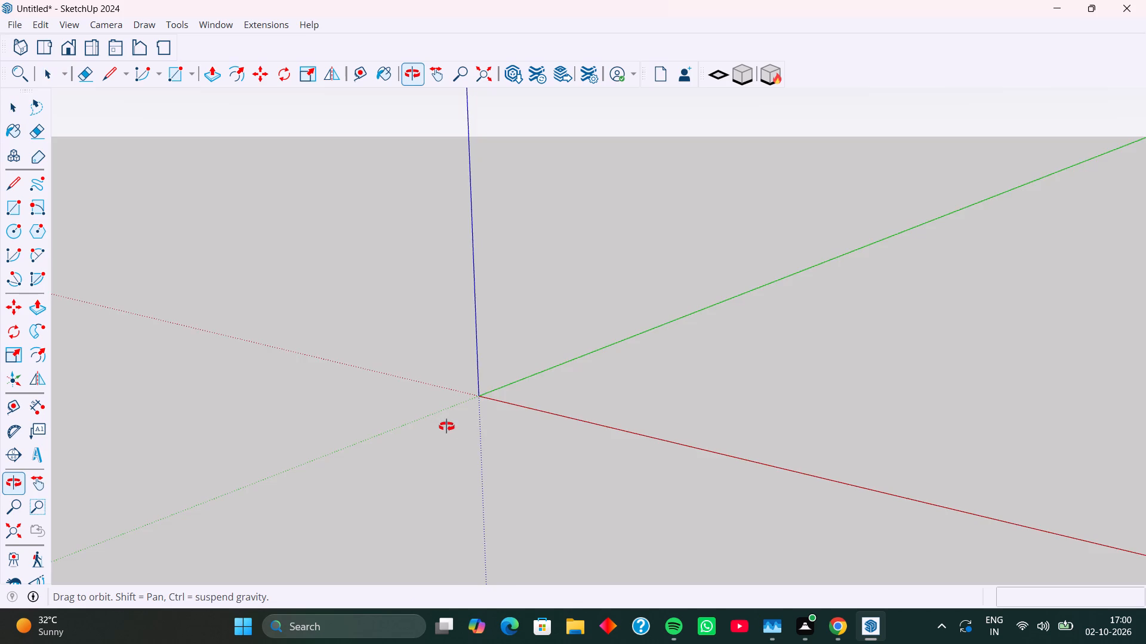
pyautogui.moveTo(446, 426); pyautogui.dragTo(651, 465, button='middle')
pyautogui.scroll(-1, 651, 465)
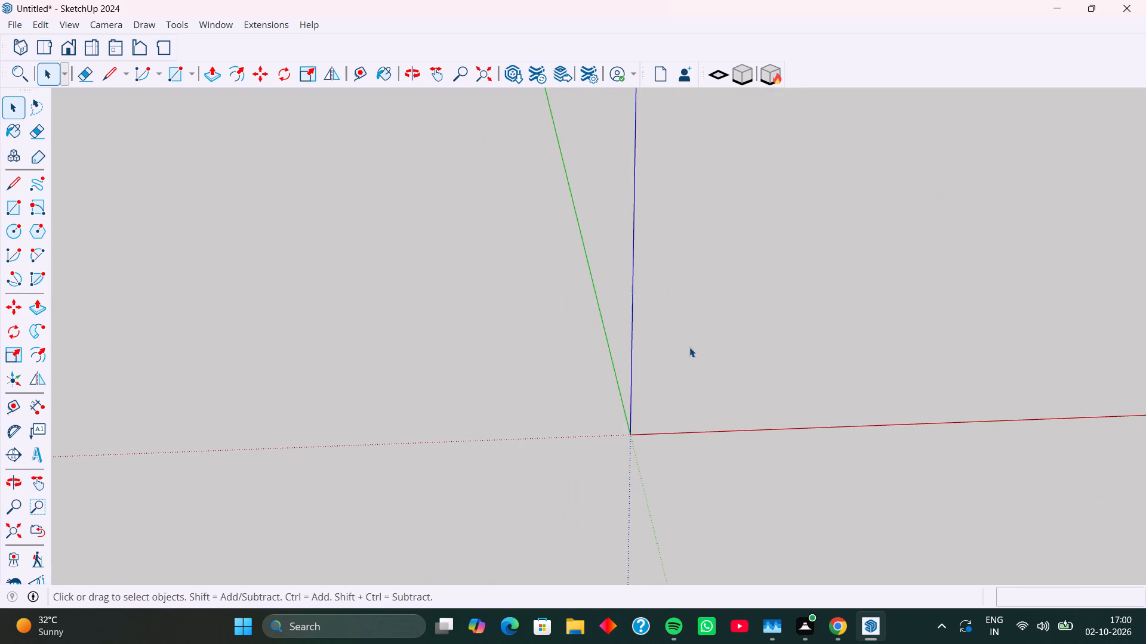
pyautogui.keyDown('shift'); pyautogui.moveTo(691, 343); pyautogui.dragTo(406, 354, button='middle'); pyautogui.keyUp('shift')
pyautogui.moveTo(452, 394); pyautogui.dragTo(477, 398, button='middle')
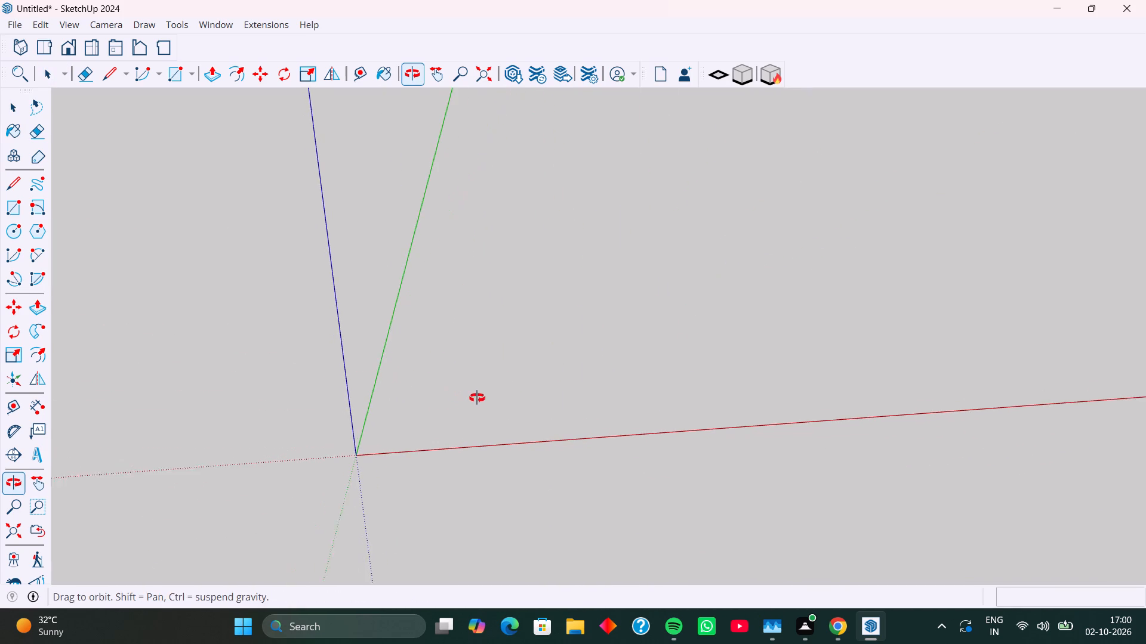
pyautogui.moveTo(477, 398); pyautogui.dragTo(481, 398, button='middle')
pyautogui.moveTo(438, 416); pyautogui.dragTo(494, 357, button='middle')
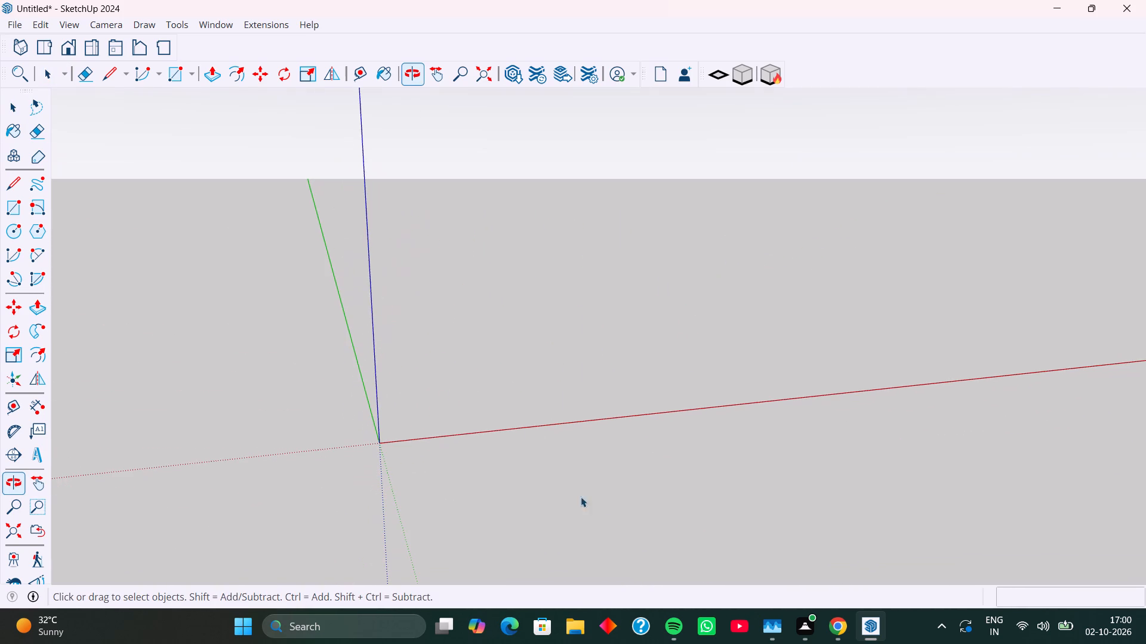
# Open the kitchen reference image named download from the Downloads folder and close the folder window.
pyautogui.click(571, 630)
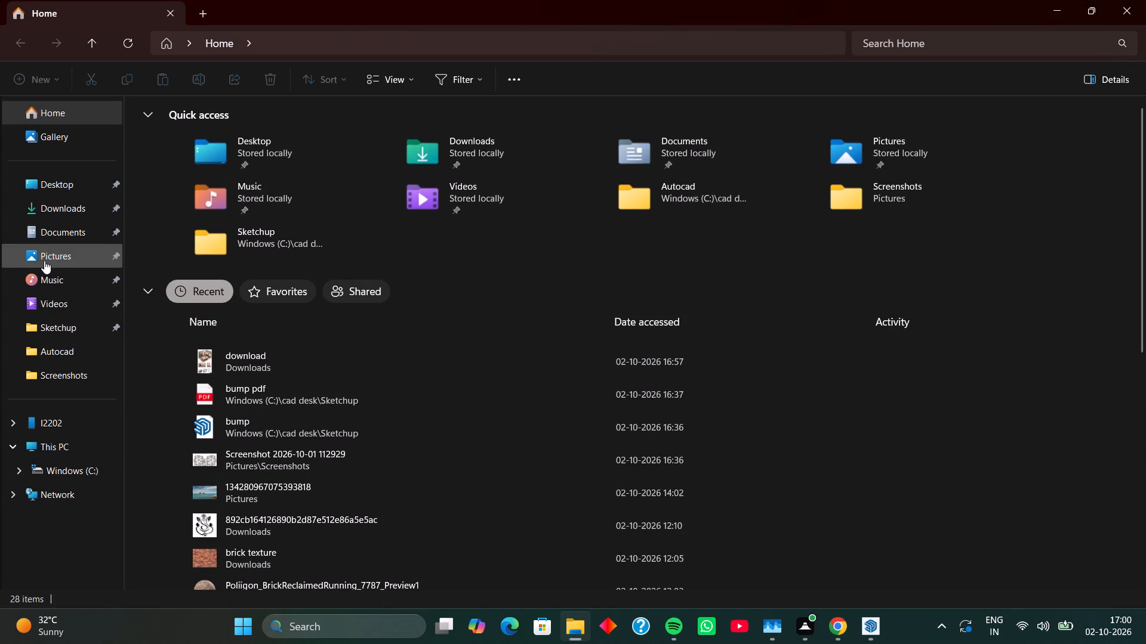
pyautogui.click(79, 209)
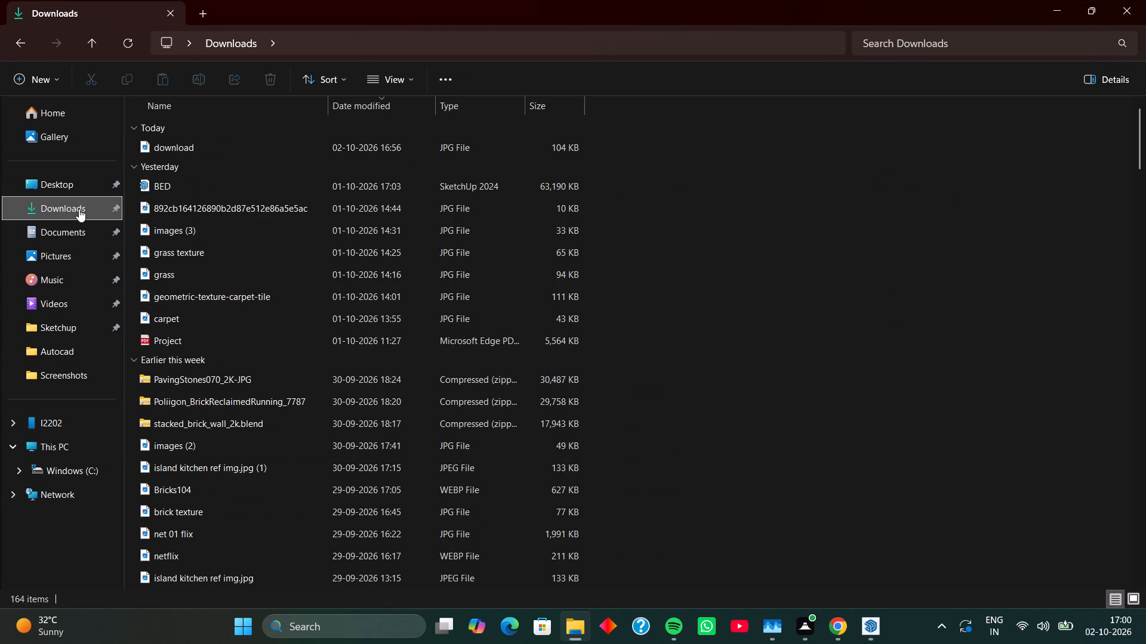
pyautogui.click(223, 141)
pyautogui.doubleClick(223, 141)
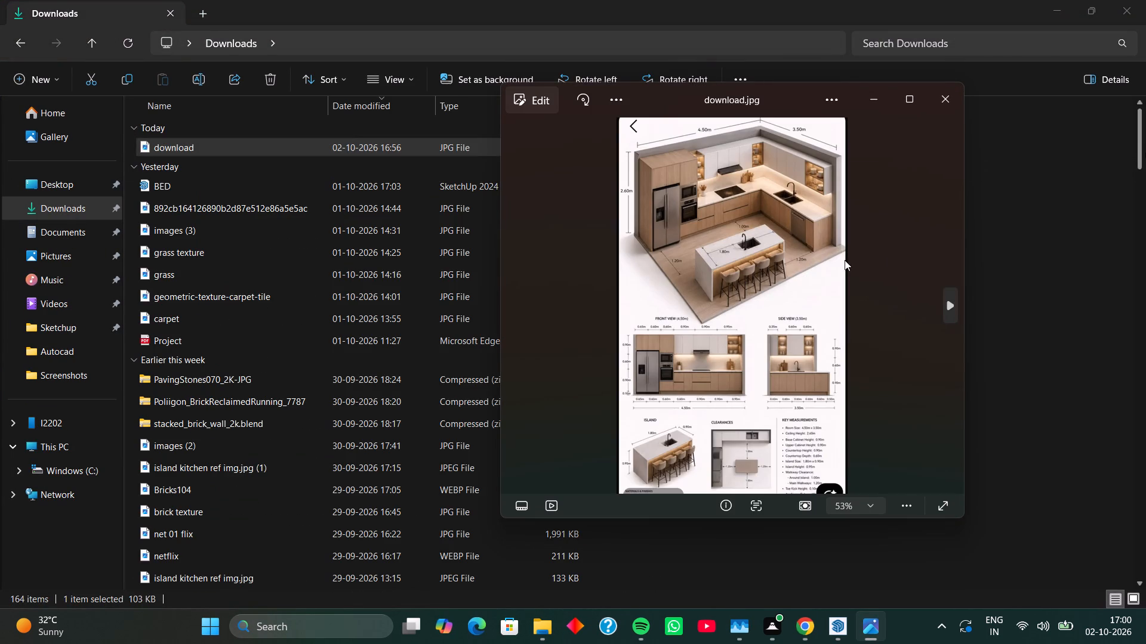
pyautogui.click(1128, 12)
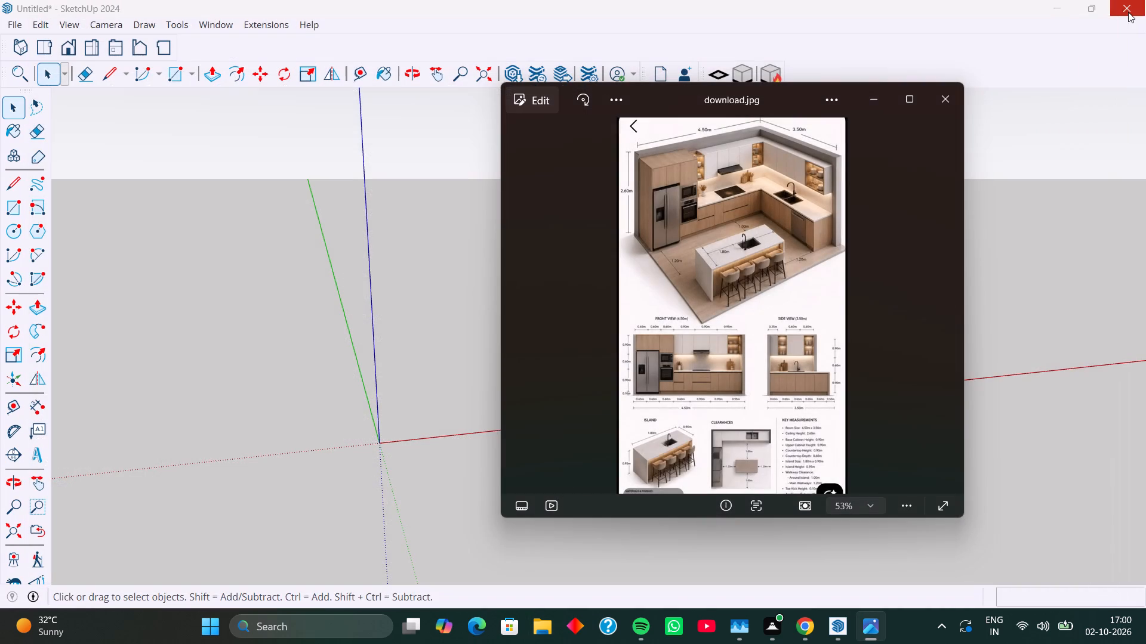
# Arrange the SketchUp model and the kitchen reference image side by side at full height, giving the model the wider share.
pyautogui.click(1092, 12)
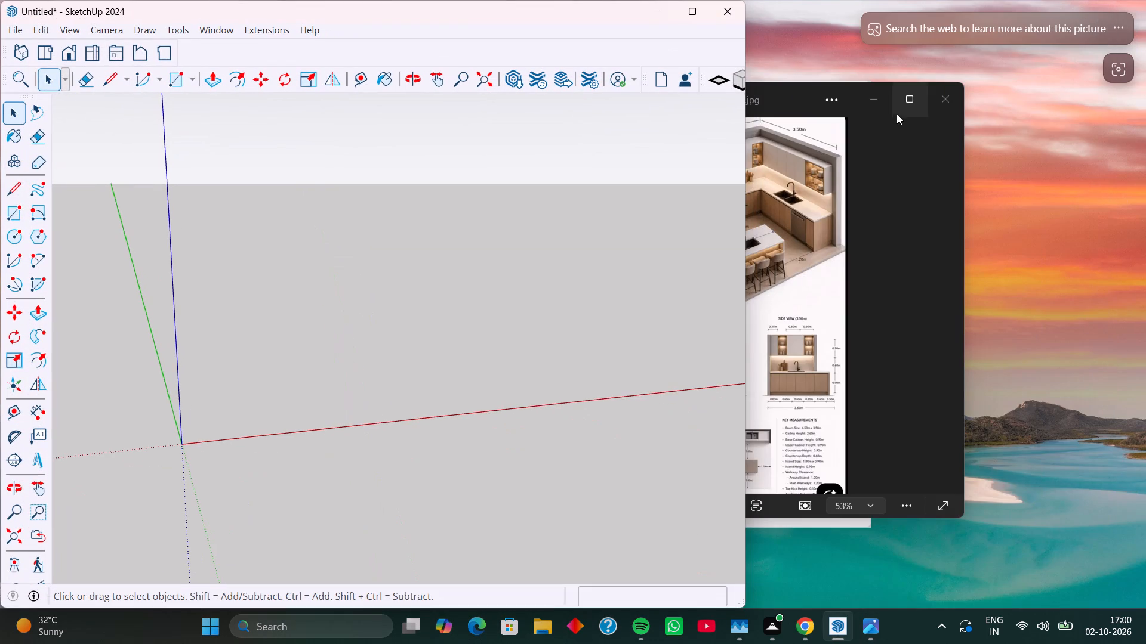
pyautogui.moveTo(811, 90); pyautogui.dragTo(1078, 4)
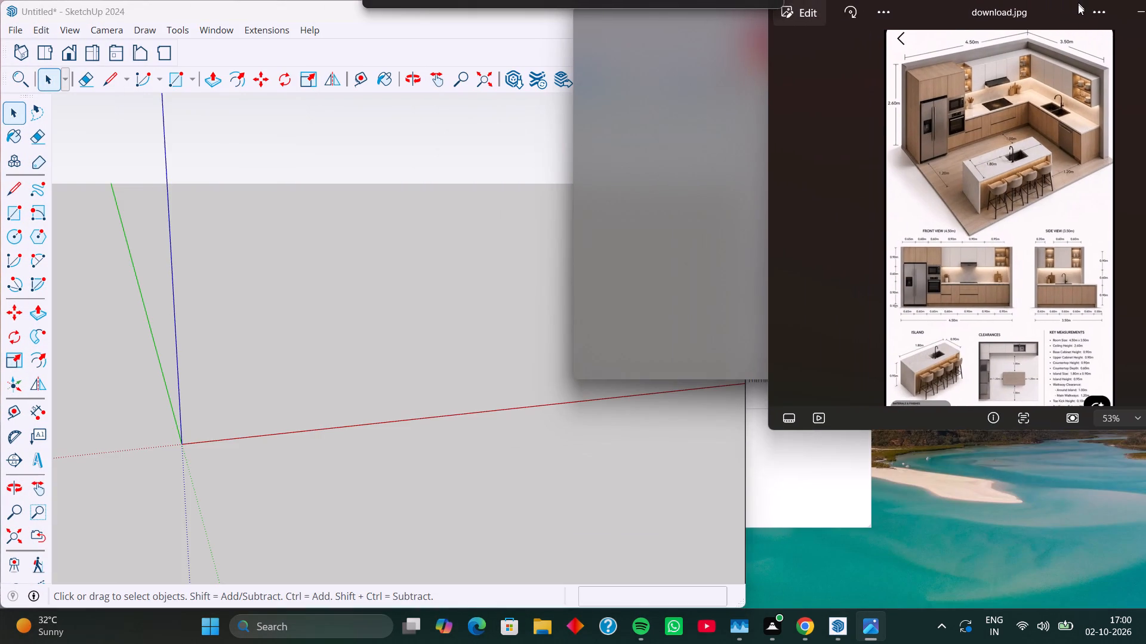
pyautogui.moveTo(1078, 4); pyautogui.dragTo(1078, 15)
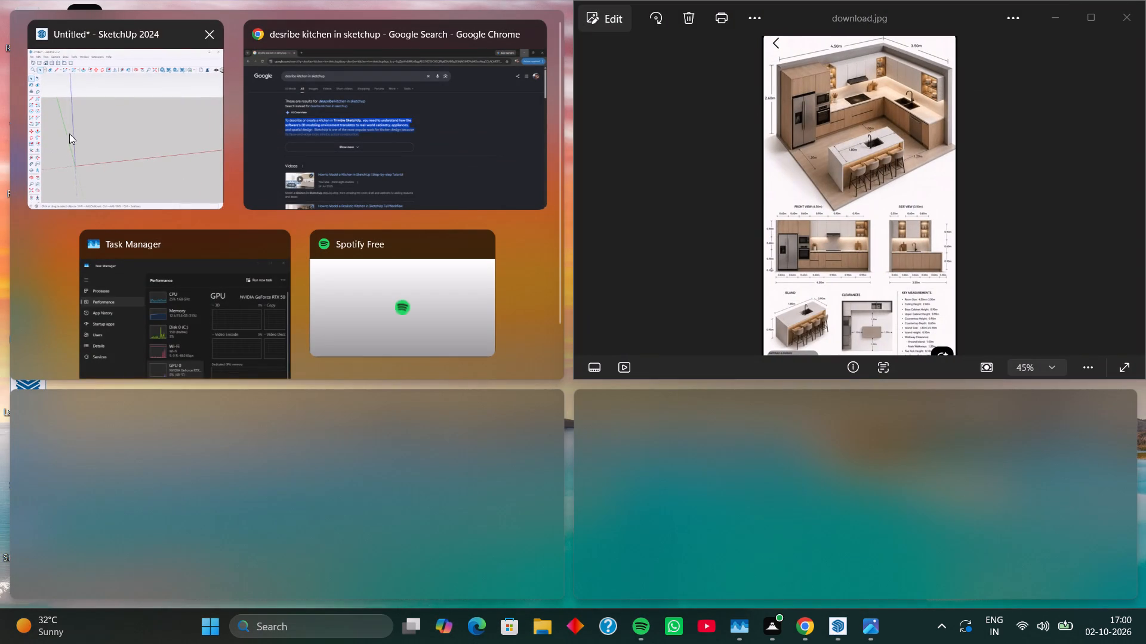
pyautogui.click(92, 131)
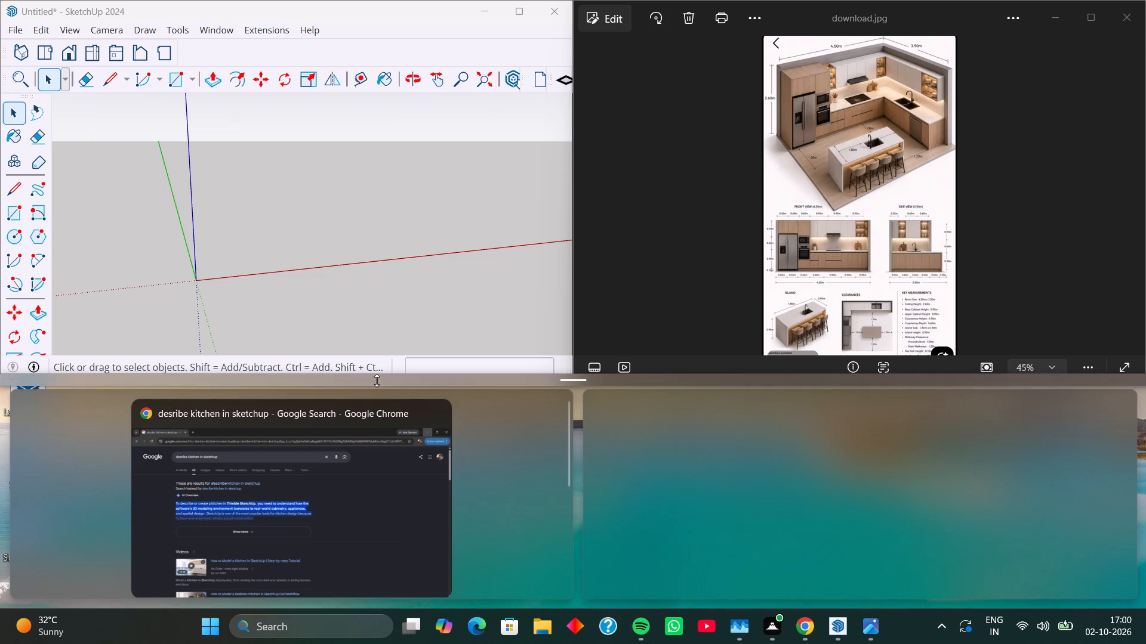
pyautogui.moveTo(377, 380); pyautogui.dragTo(361, 608)
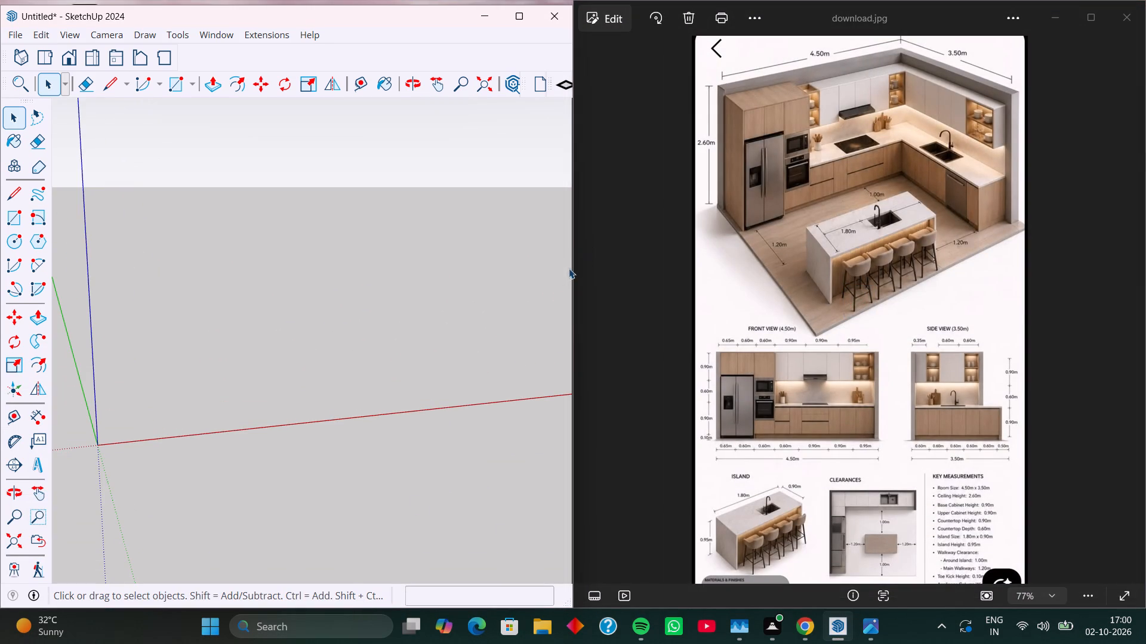
pyautogui.moveTo(575, 256); pyautogui.dragTo(669, 254)
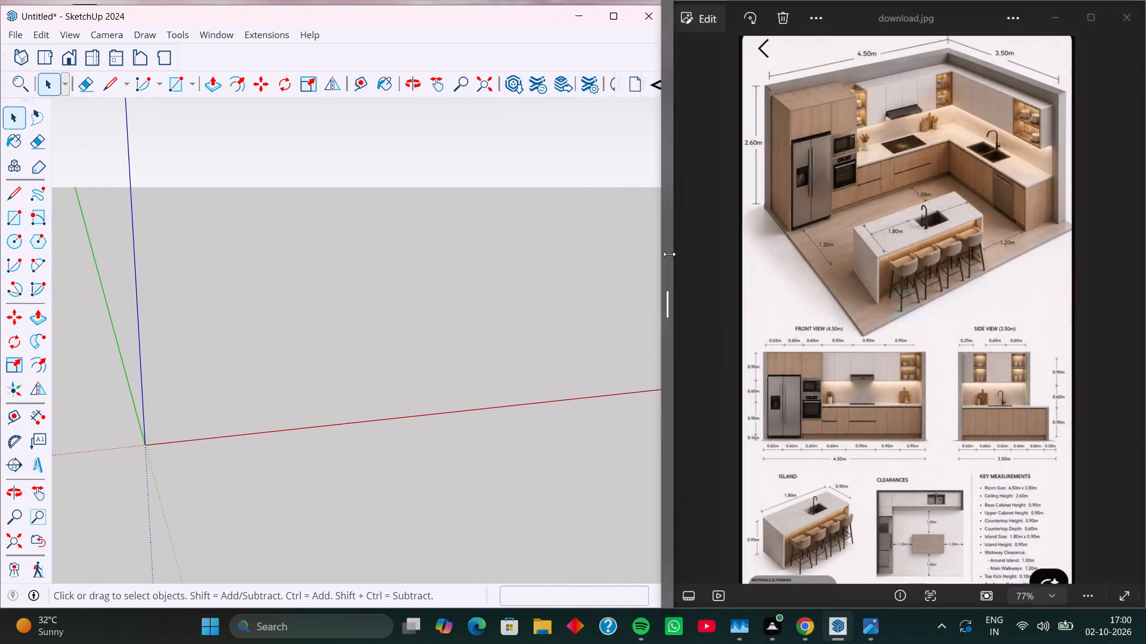
pyautogui.moveTo(667, 239); pyautogui.dragTo(740, 238)
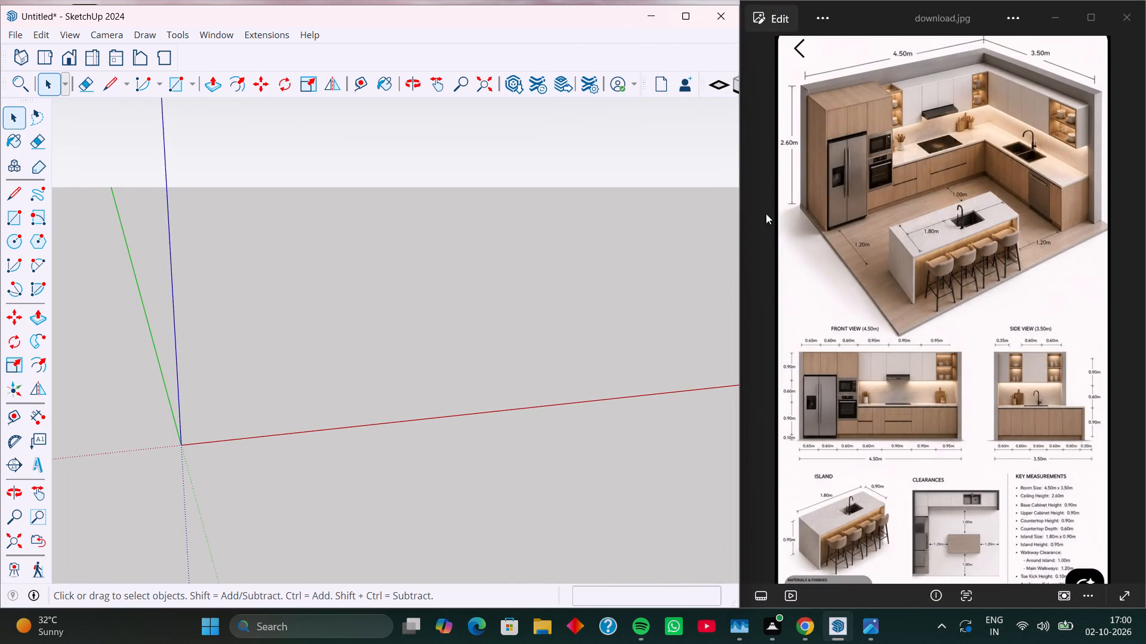
pyautogui.moveTo(740, 242); pyautogui.dragTo(805, 238)
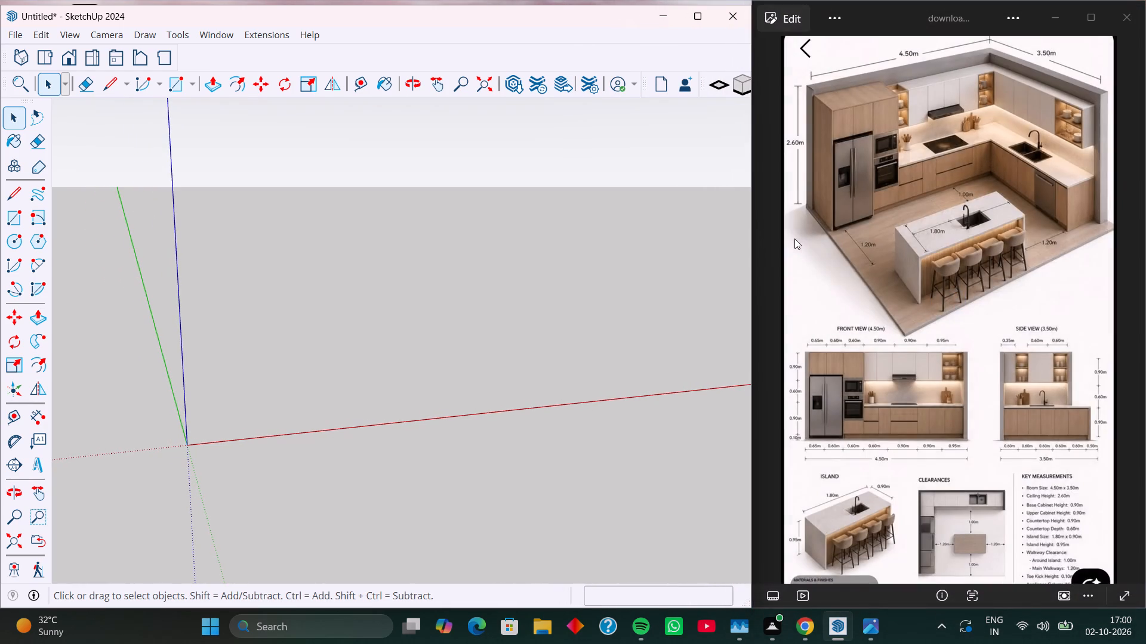
# Examine the kitchen reference image, including the perspective view, the island and the dimensioned front and side views.
pyautogui.scroll(2, 848, 171)
pyautogui.moveTo(864, 154); pyautogui.dragTo(819, 174, button='middle')
pyautogui.scroll(3, 824, 175)
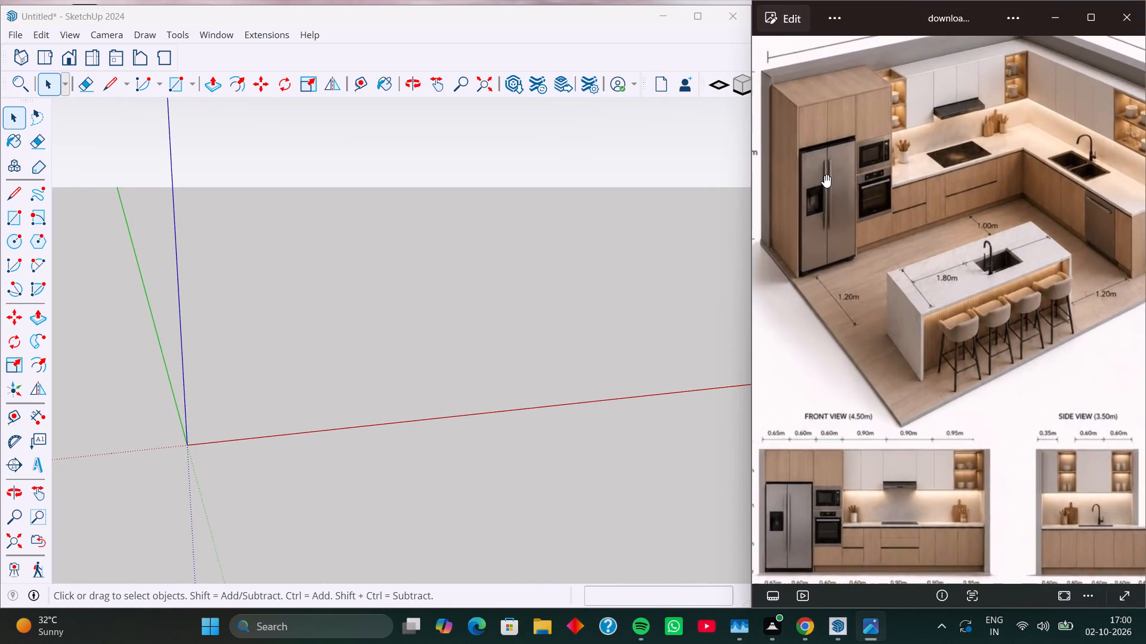
pyautogui.scroll(-2, 822, 191)
pyautogui.scroll(2, 863, 346)
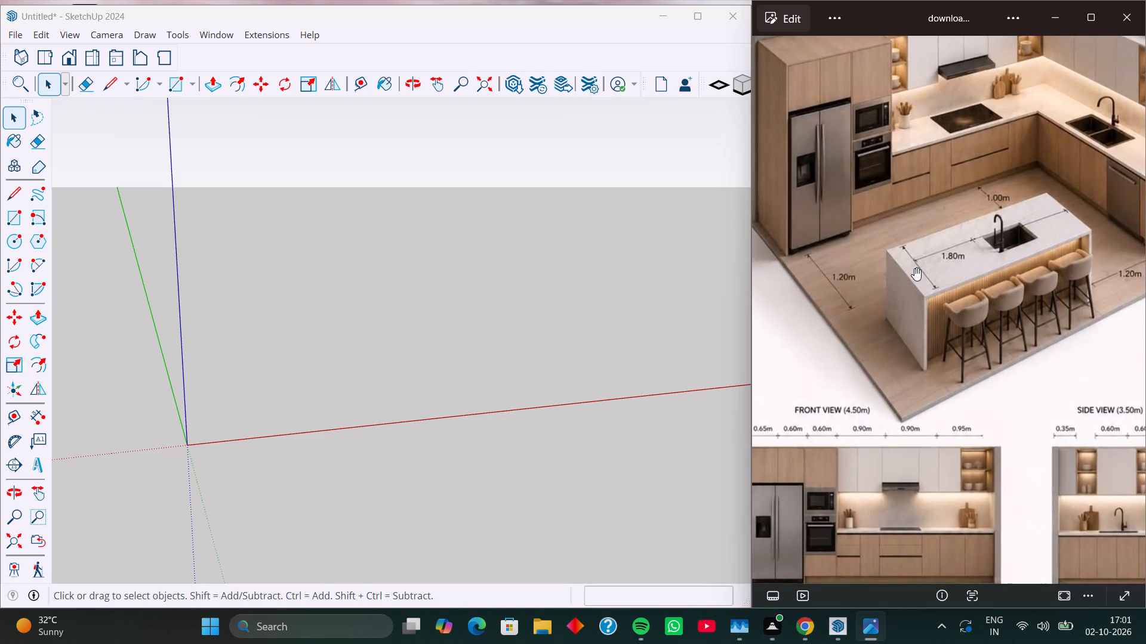
pyautogui.scroll(-2, 914, 268)
pyautogui.scroll(-1, 864, 76)
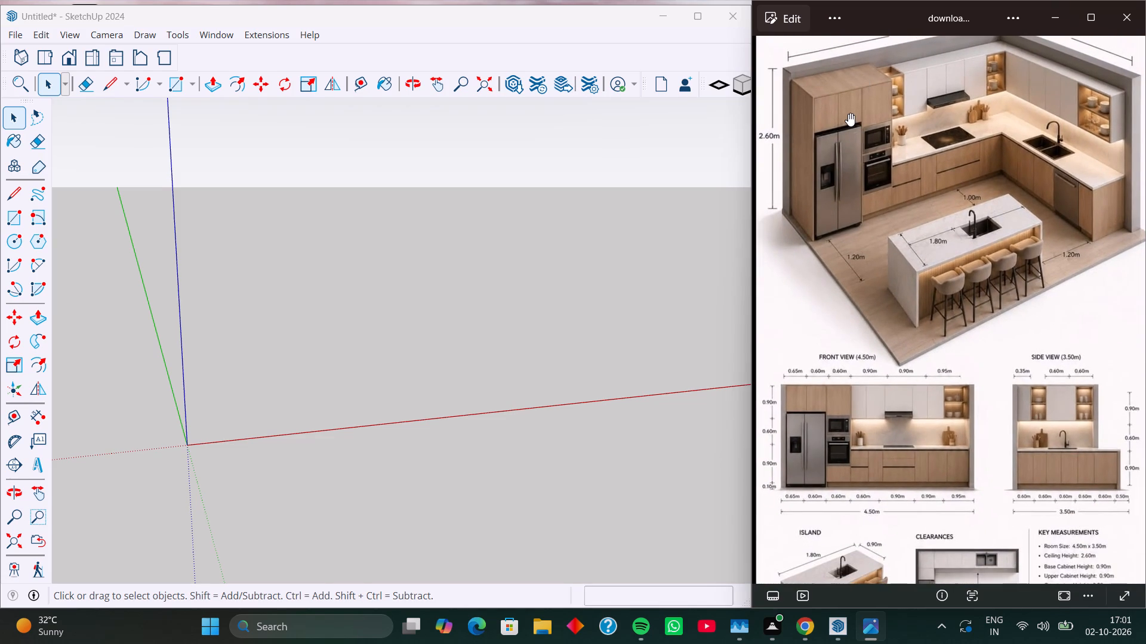
pyautogui.keyDown('shift'); pyautogui.moveTo(852, 110); pyautogui.dragTo(821, 137, button='middle'); pyautogui.keyUp('shift')
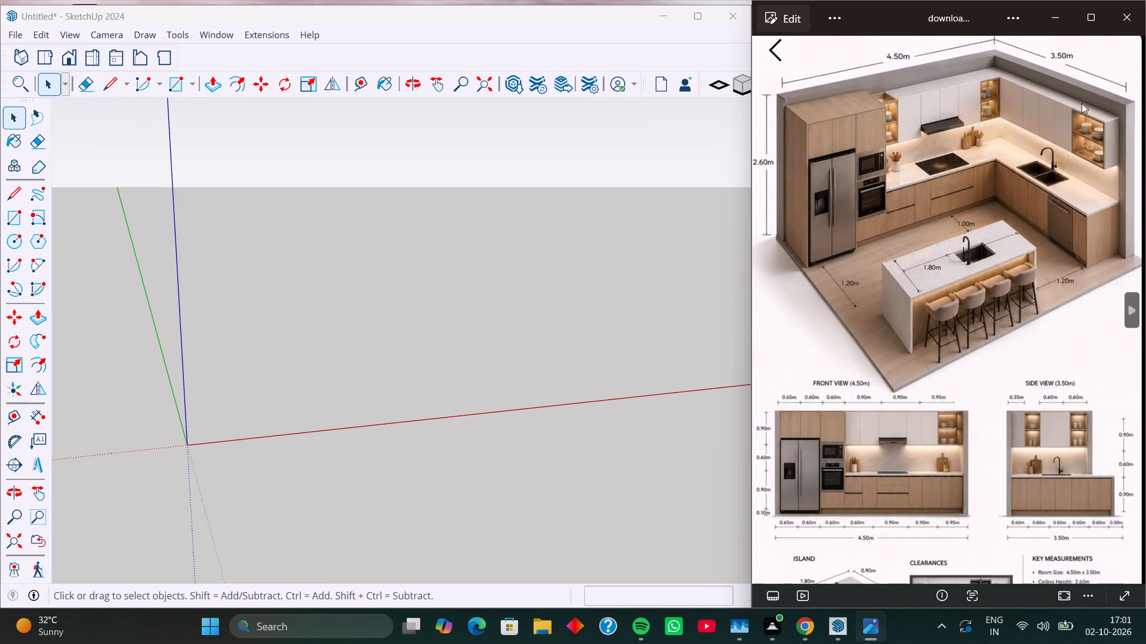
pyautogui.scroll(3, 983, 247)
pyautogui.scroll(-2, 921, 326)
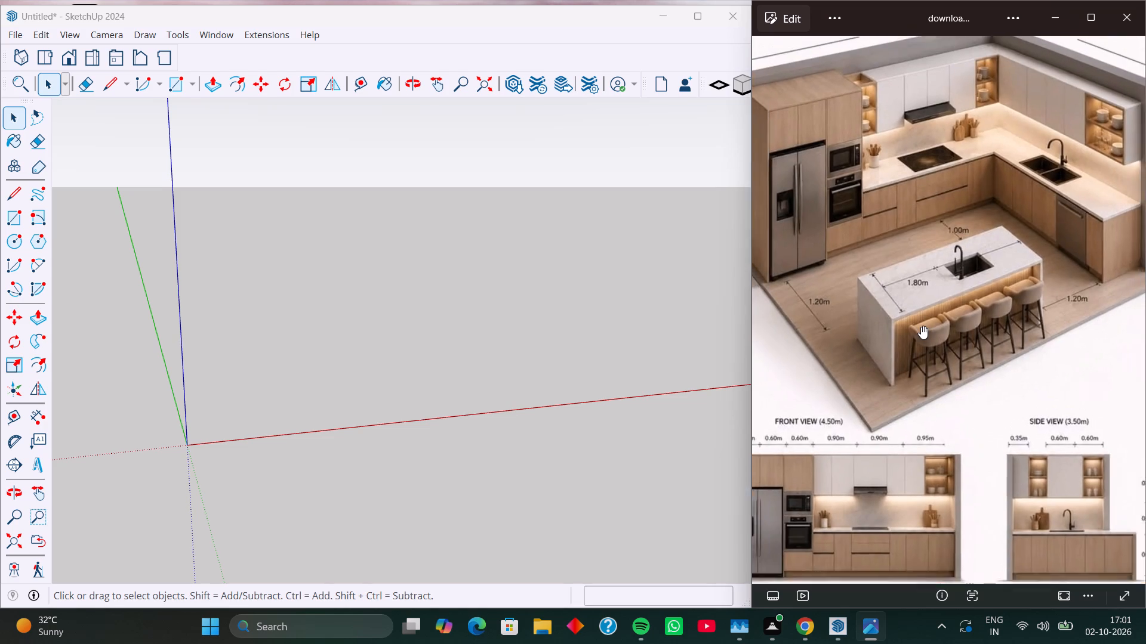
pyautogui.scroll(-1, 921, 326)
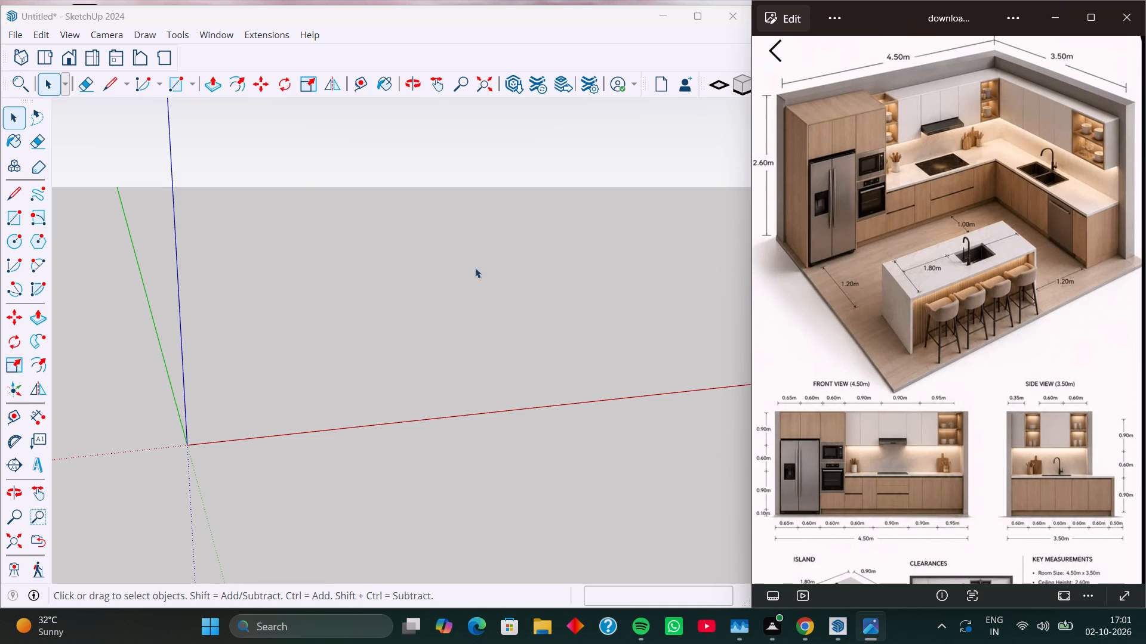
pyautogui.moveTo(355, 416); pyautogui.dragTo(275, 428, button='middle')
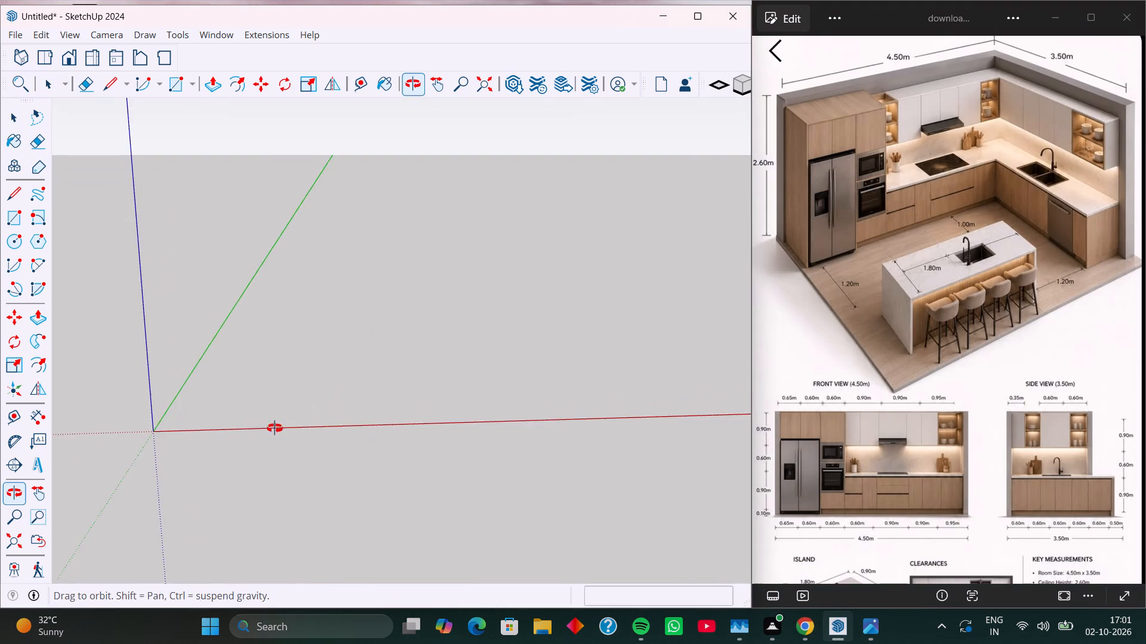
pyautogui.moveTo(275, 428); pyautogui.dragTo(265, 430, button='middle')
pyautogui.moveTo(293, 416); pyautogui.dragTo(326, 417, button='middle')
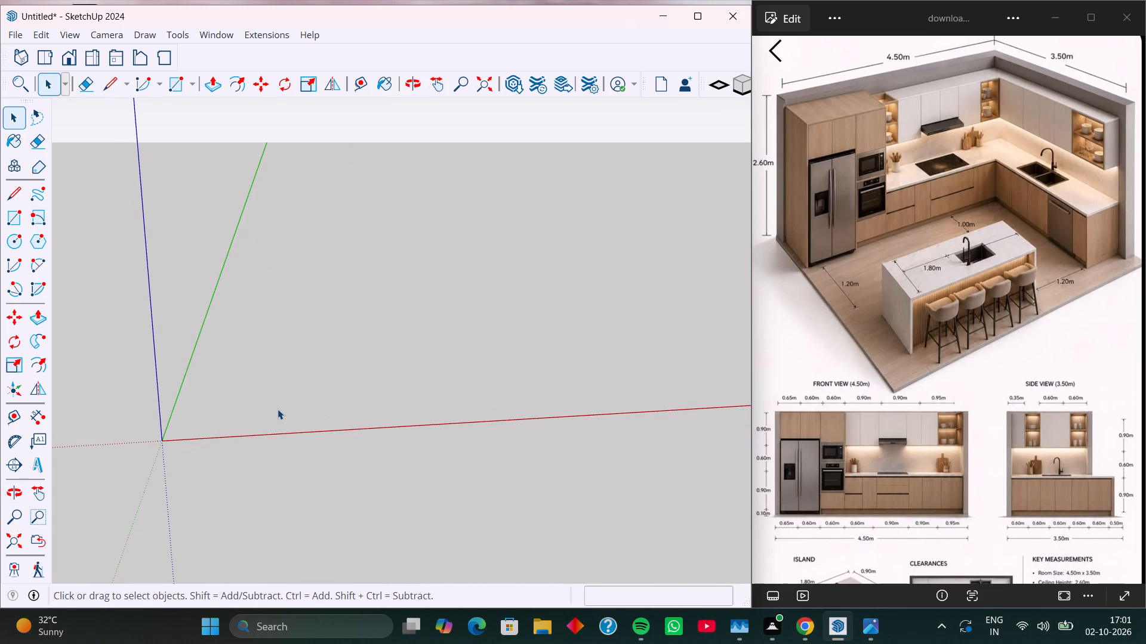
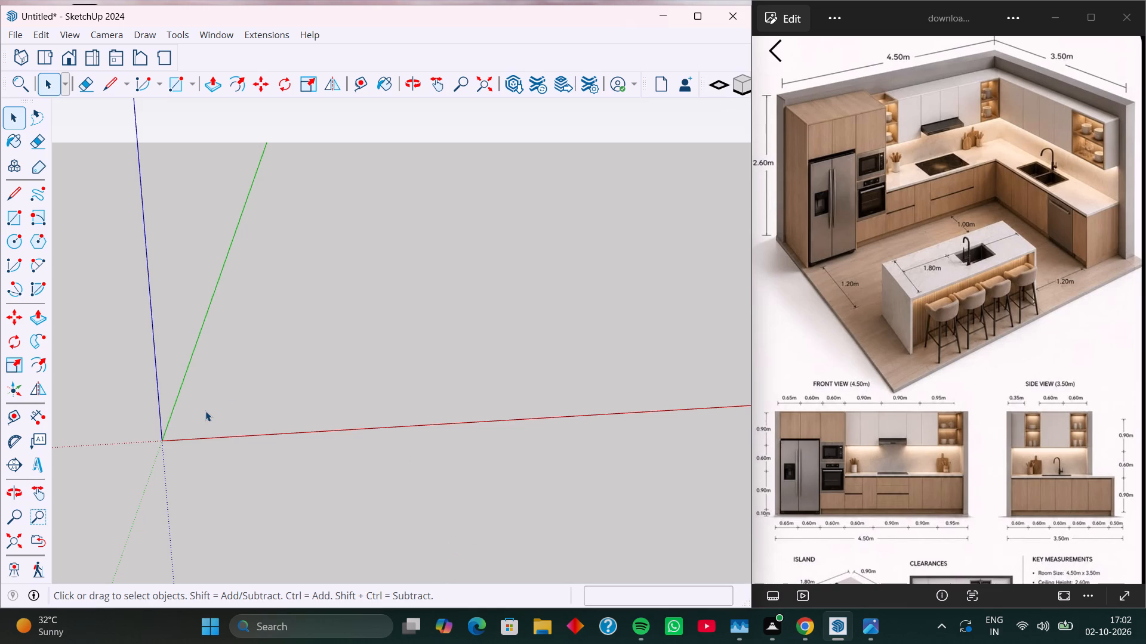
# Draw a ground-plane floor rectangle about 15' 6" by 19' 5" near the origin, with its front edge along the red axis.
pyautogui.press('r')
pyautogui.click(224, 342)
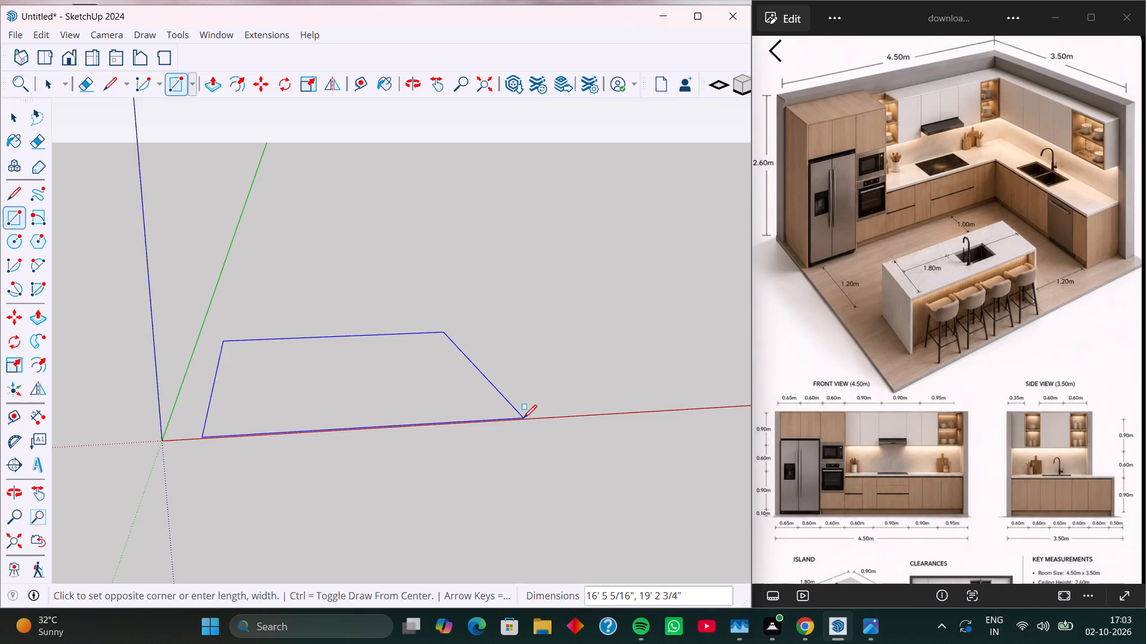
pyautogui.moveTo(523, 418); pyautogui.dragTo(493, 498, button='middle')
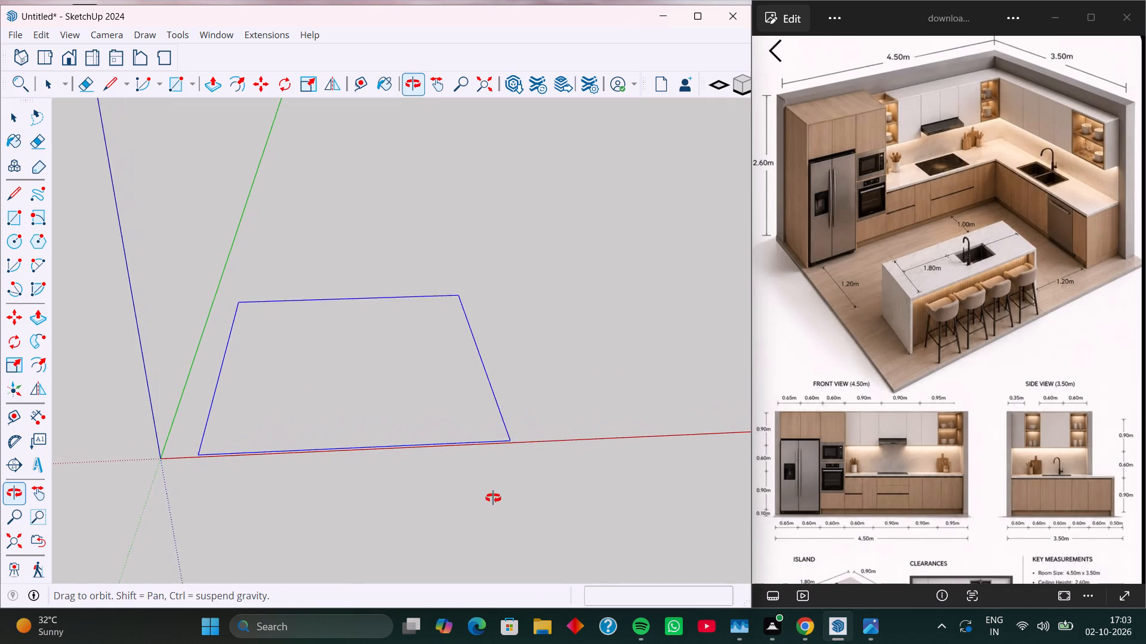
pyautogui.moveTo(493, 498); pyautogui.dragTo(492, 541, button='middle')
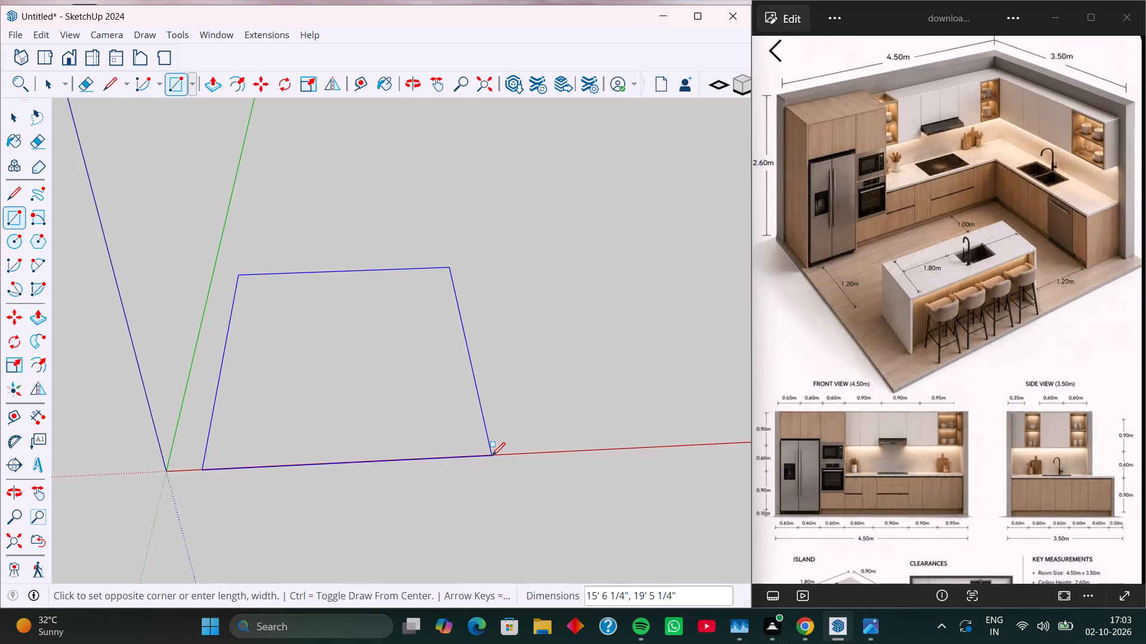
pyautogui.click(492, 456)
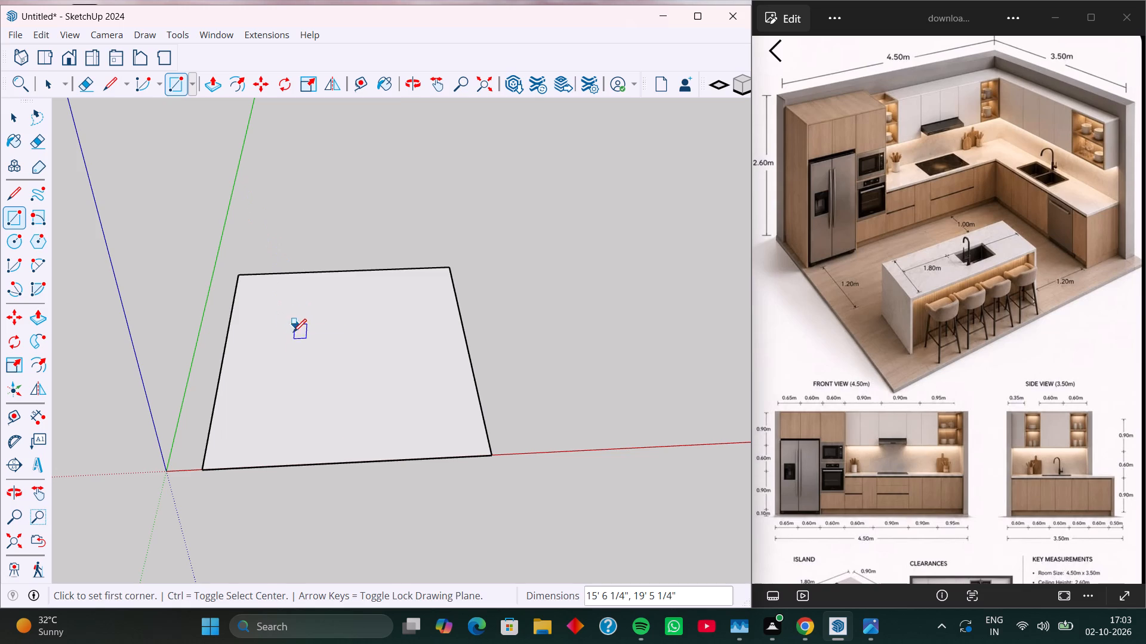
# Make the floor rectangle's face and its bounding edges into a group.
pyautogui.press('space')
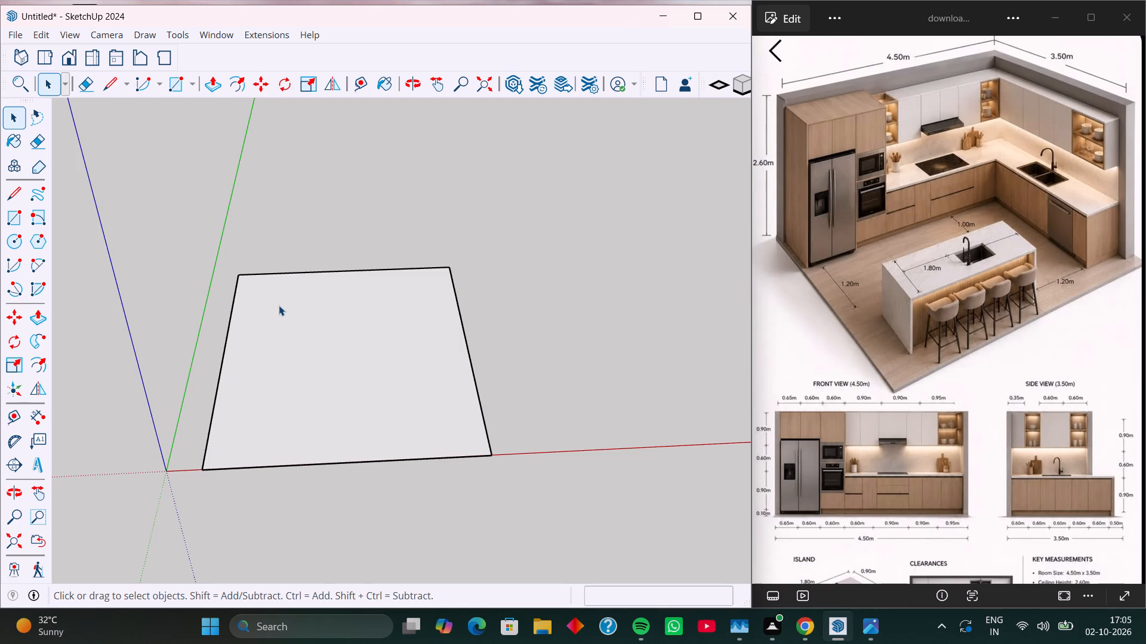
pyautogui.tripleClick(348, 348)
pyautogui.click(348, 348)
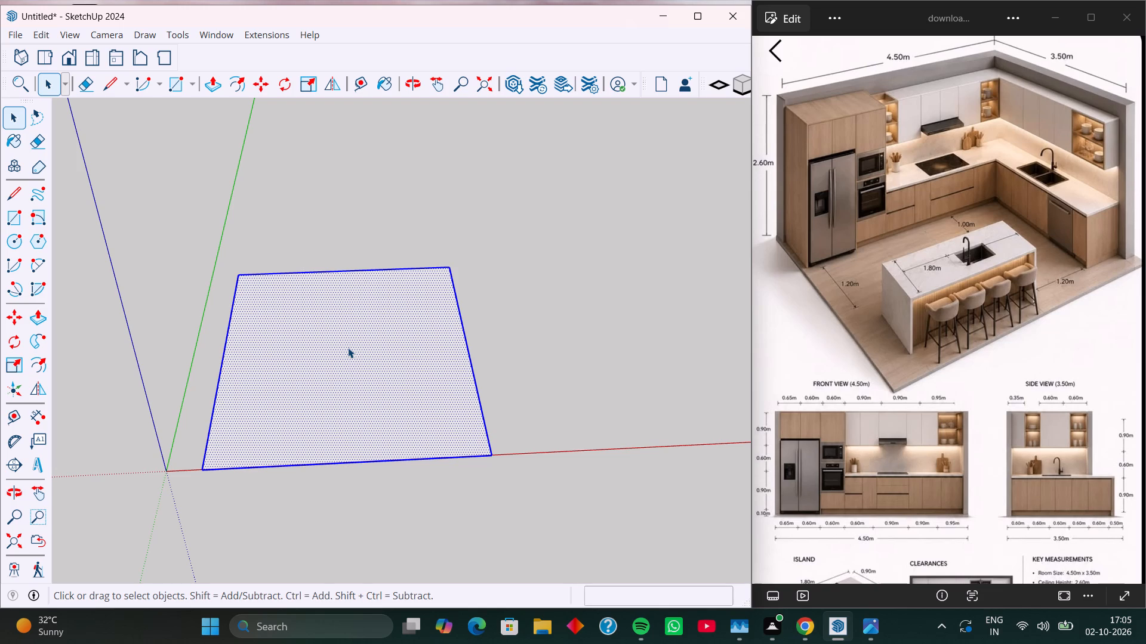
pyautogui.rightClick(337, 349)
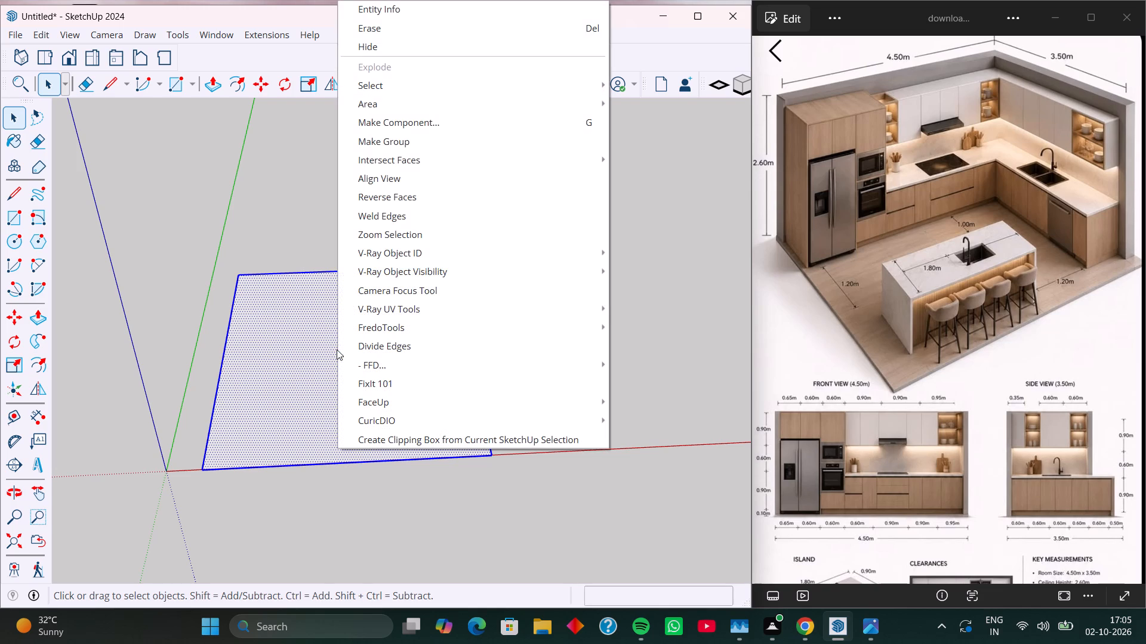
pyautogui.click(387, 141)
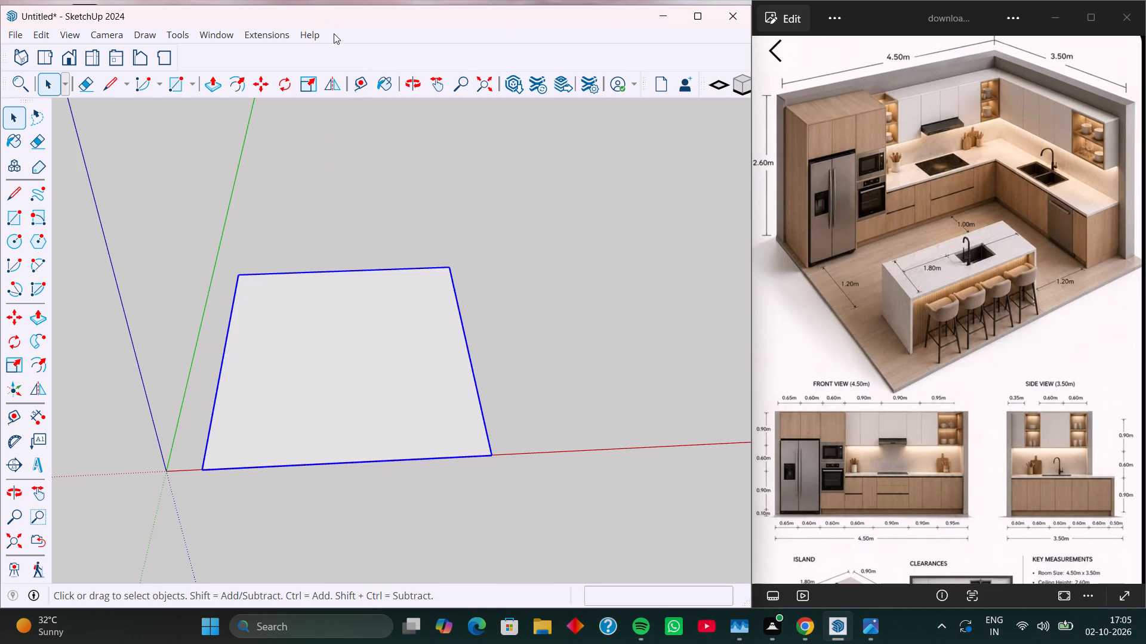
# Display the V-Ray for SketchUp toolset in the workspace and bring up the list of available toolsets again.
pyautogui.rightClick(334, 33)
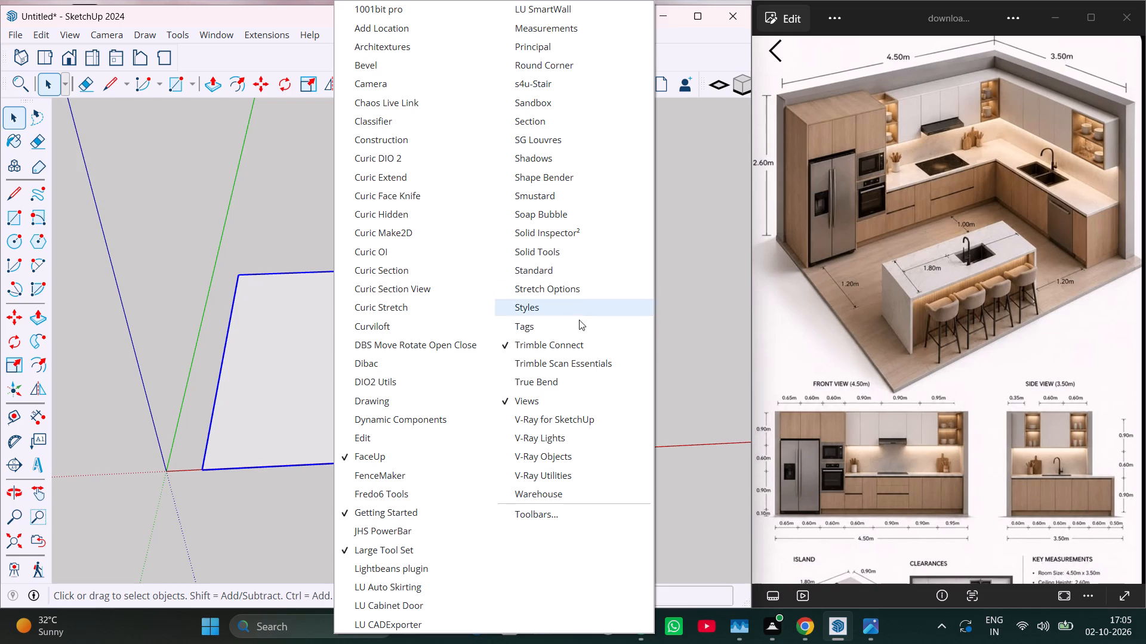
pyautogui.click(586, 417)
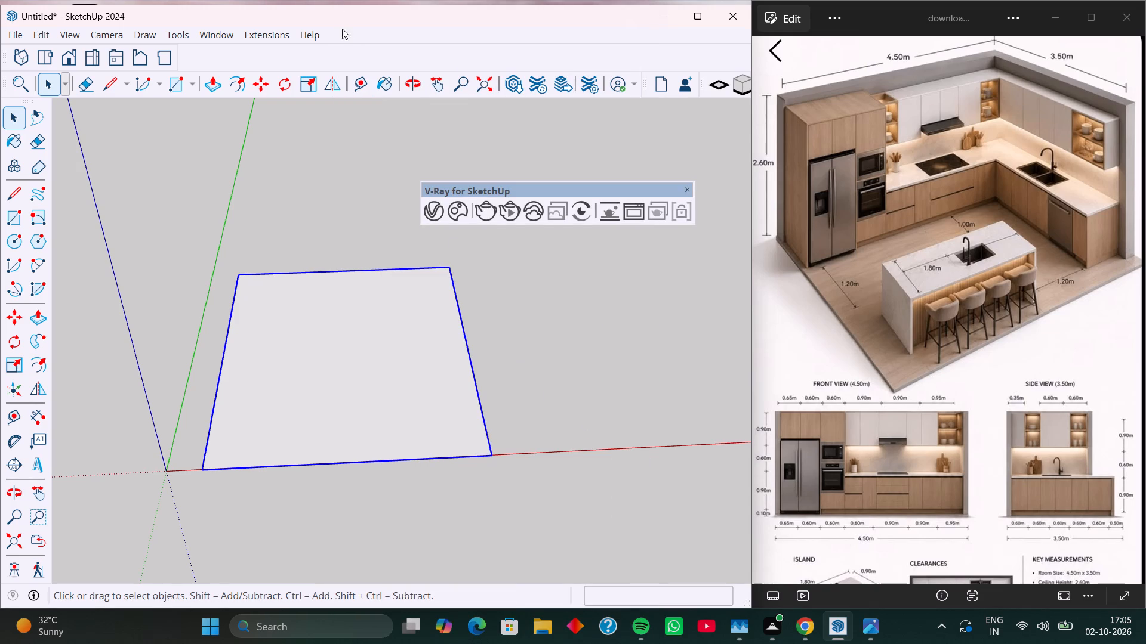
pyautogui.rightClick(344, 33)
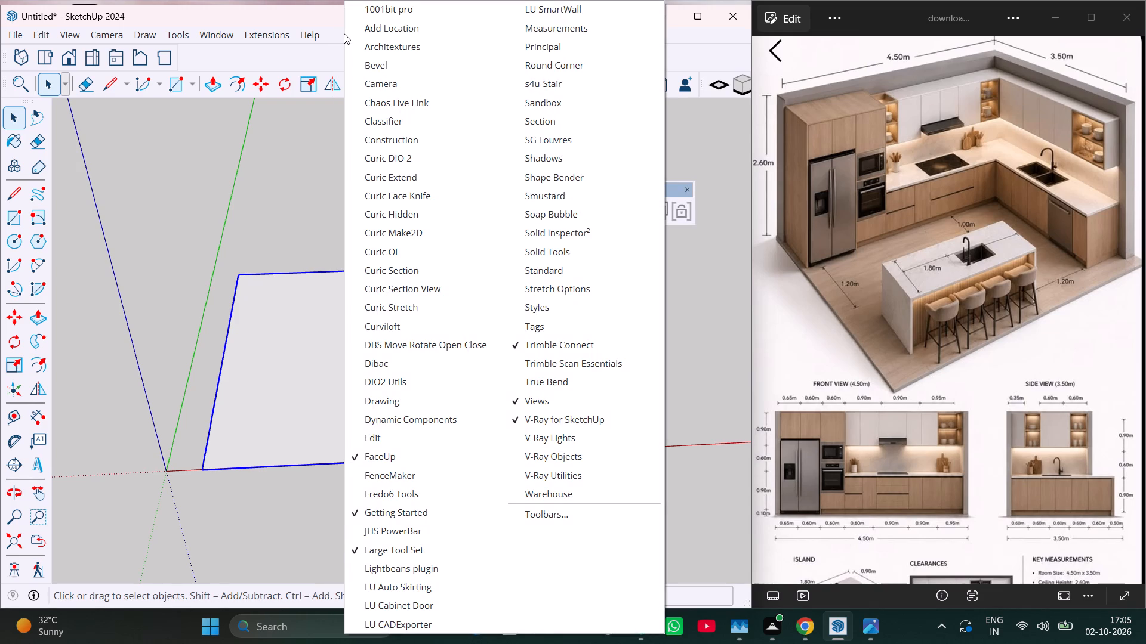
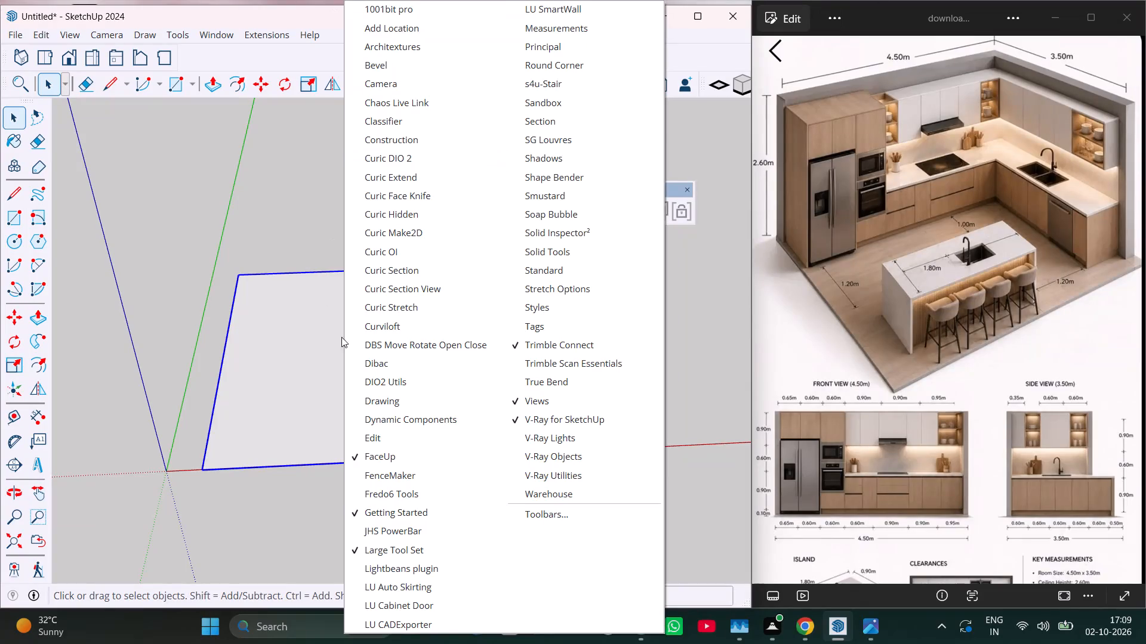
# Display the V-Ray Objects toolset in the workspace.
pyautogui.click(562, 459)
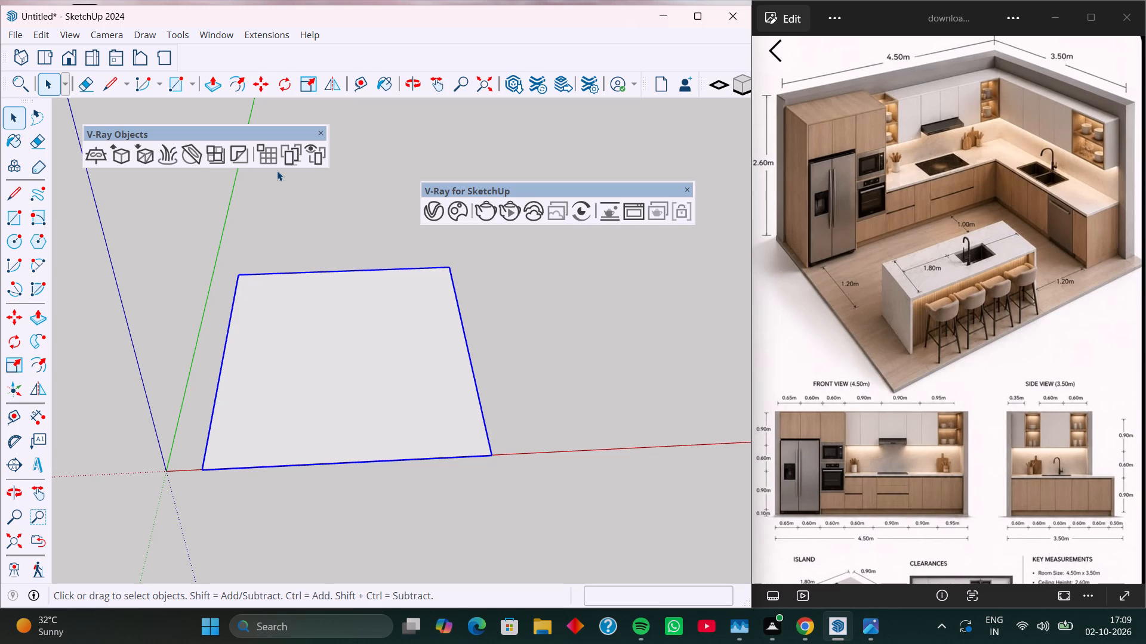
pyautogui.press('e')
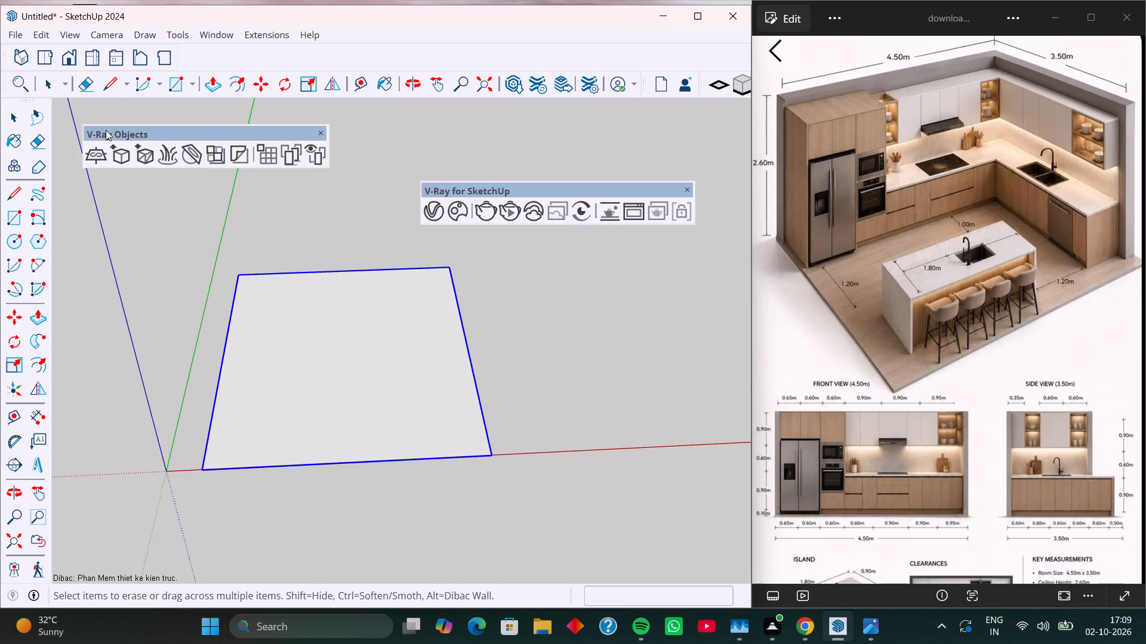
pyautogui.press('space')
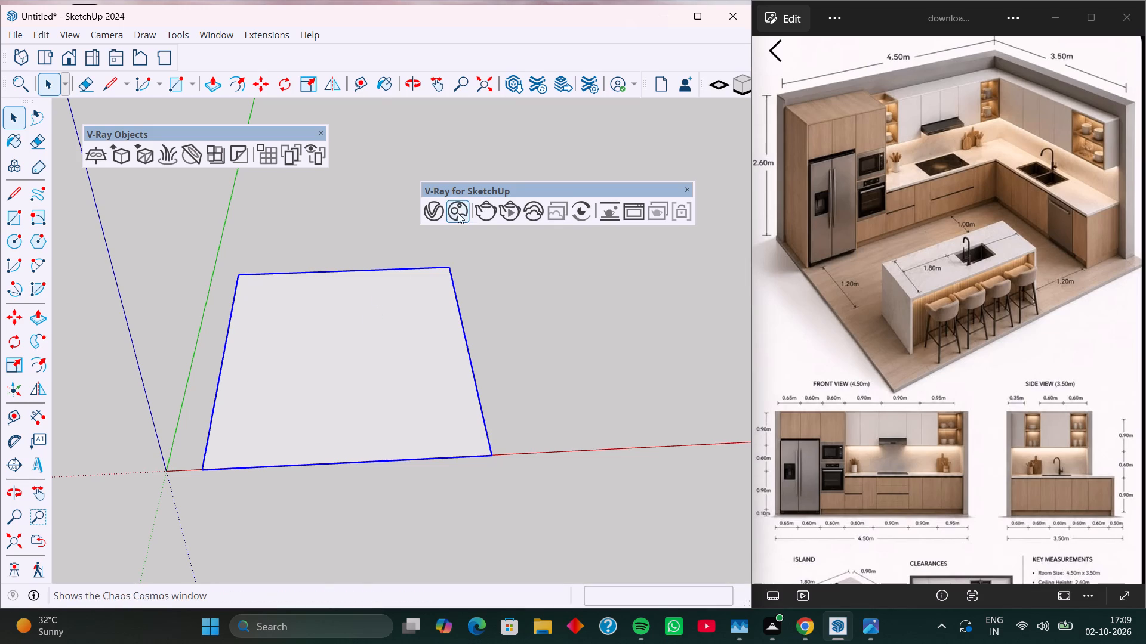
# In the V-Ray Asset Editor, delete all the Teddy materials, from Teddy_BookCover through Teddy_SkinShadow.
pyautogui.click(427, 210)
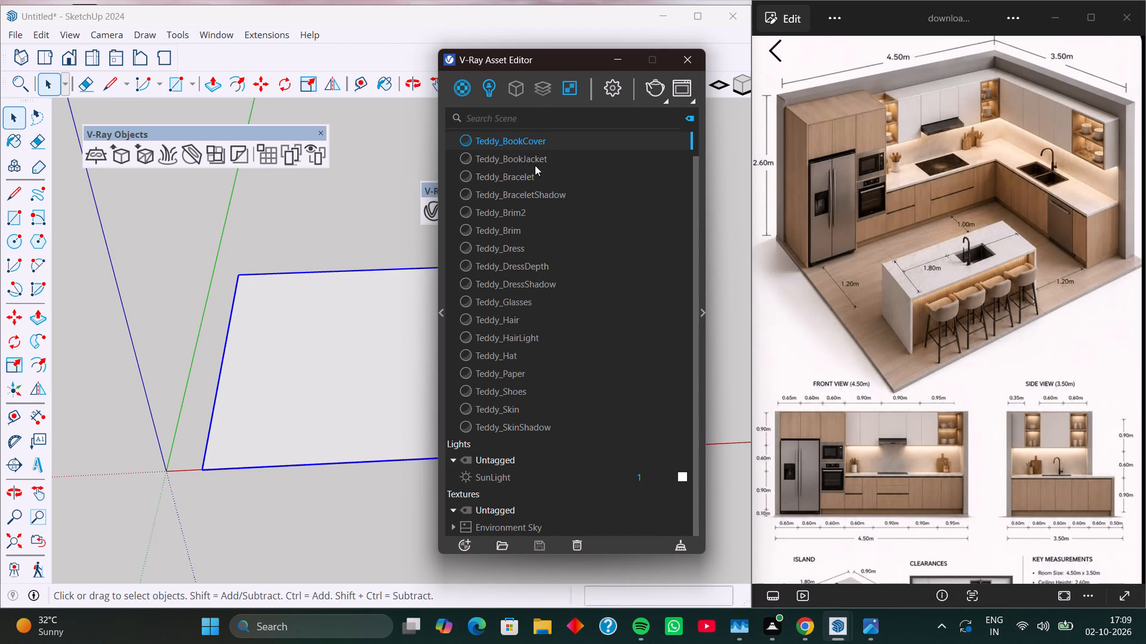
pyautogui.click(553, 128)
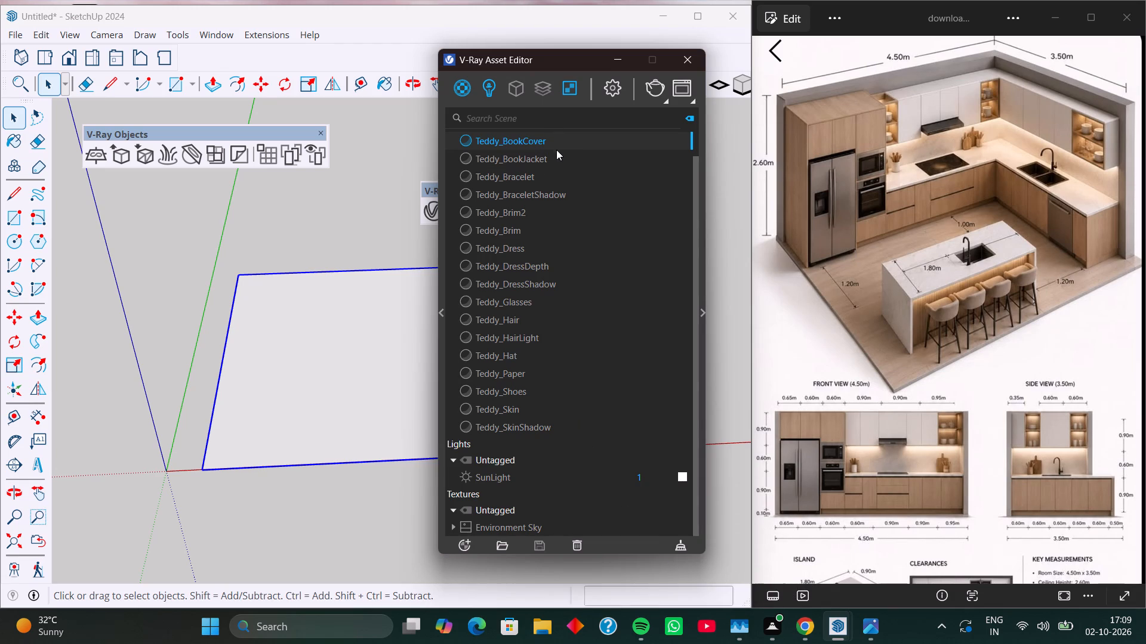
pyautogui.click(559, 138)
pyautogui.keyDown('shift'); pyautogui.moveTo(559, 138); pyautogui.dragTo(566, 270); pyautogui.keyUp('shift')
pyautogui.keyDown('shift'); pyautogui.click(552, 423); pyautogui.keyUp('shift')
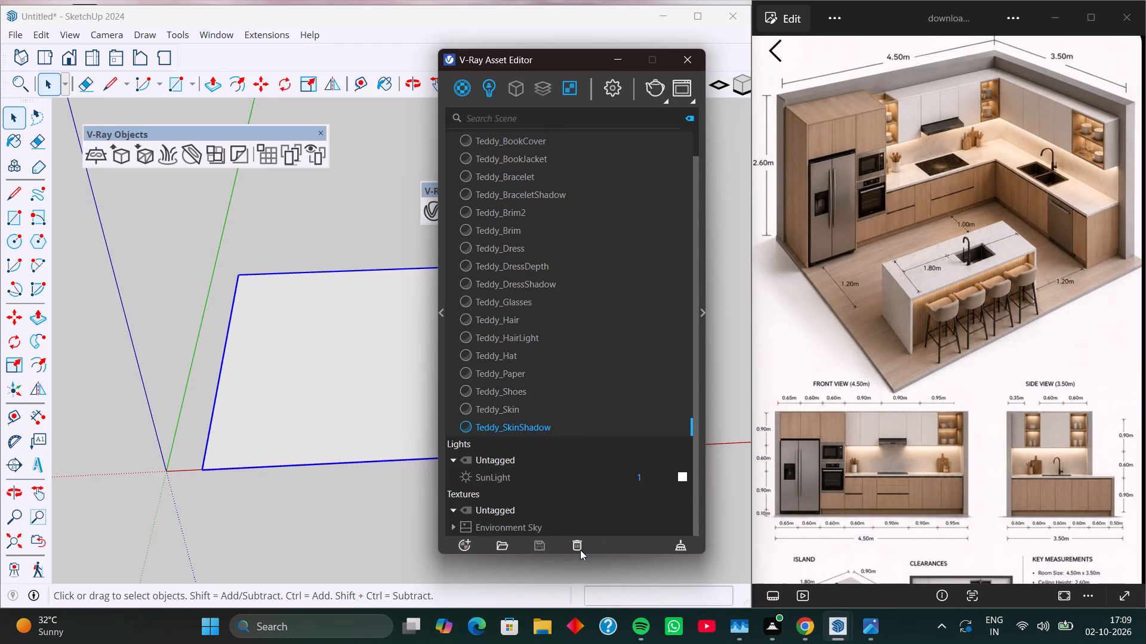
pyautogui.click(580, 550)
pyautogui.click(611, 314)
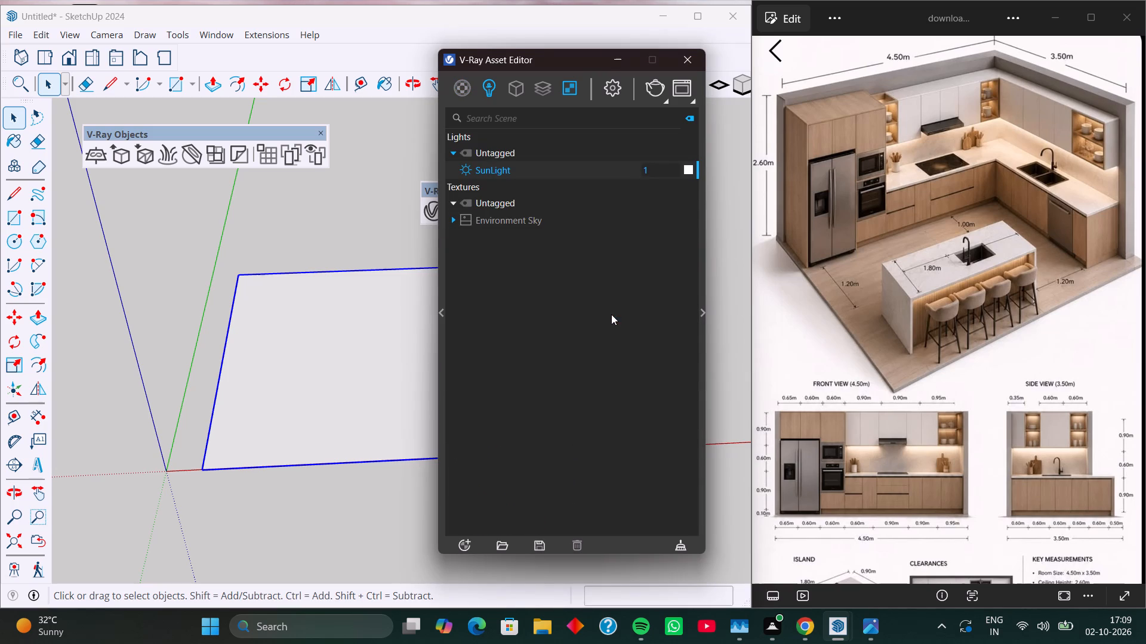
# Bring up the list of new V-Ray material types and move the Asset Editor off the model, over the reference image.
pyautogui.click(460, 91)
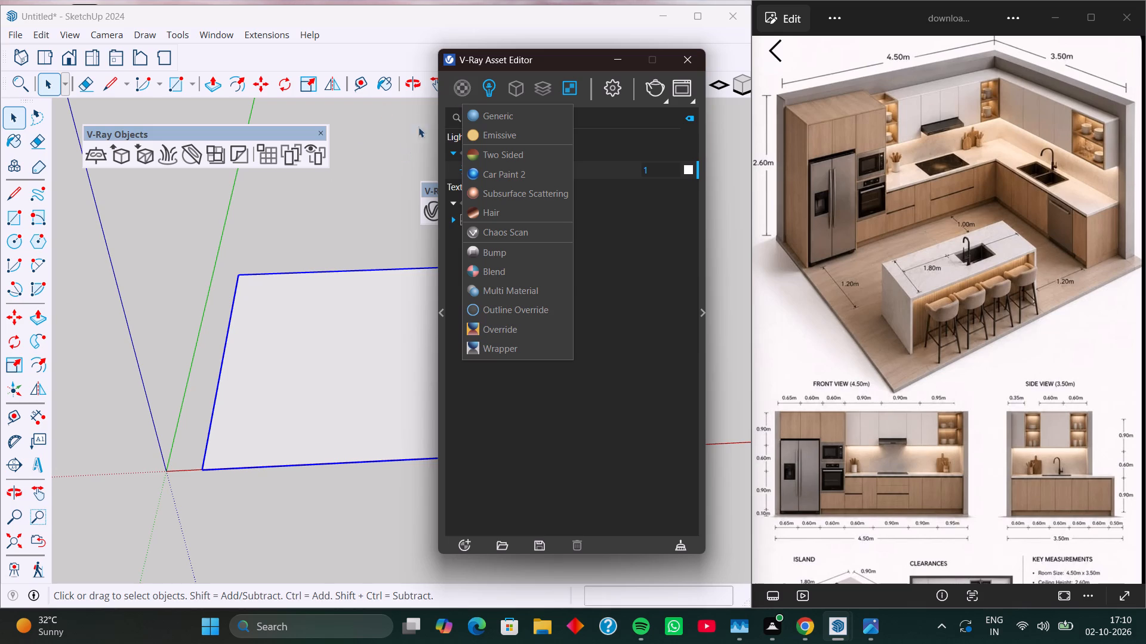
pyautogui.moveTo(581, 57); pyautogui.dragTo(896, 60)
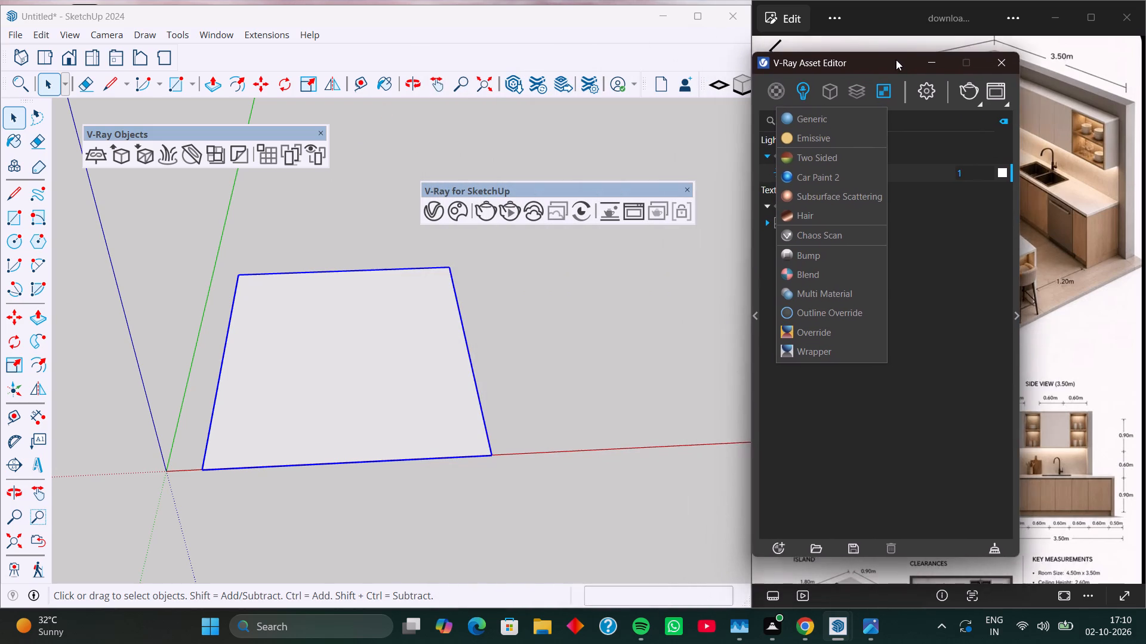
pyautogui.moveTo(896, 60); pyautogui.dragTo(985, 63)
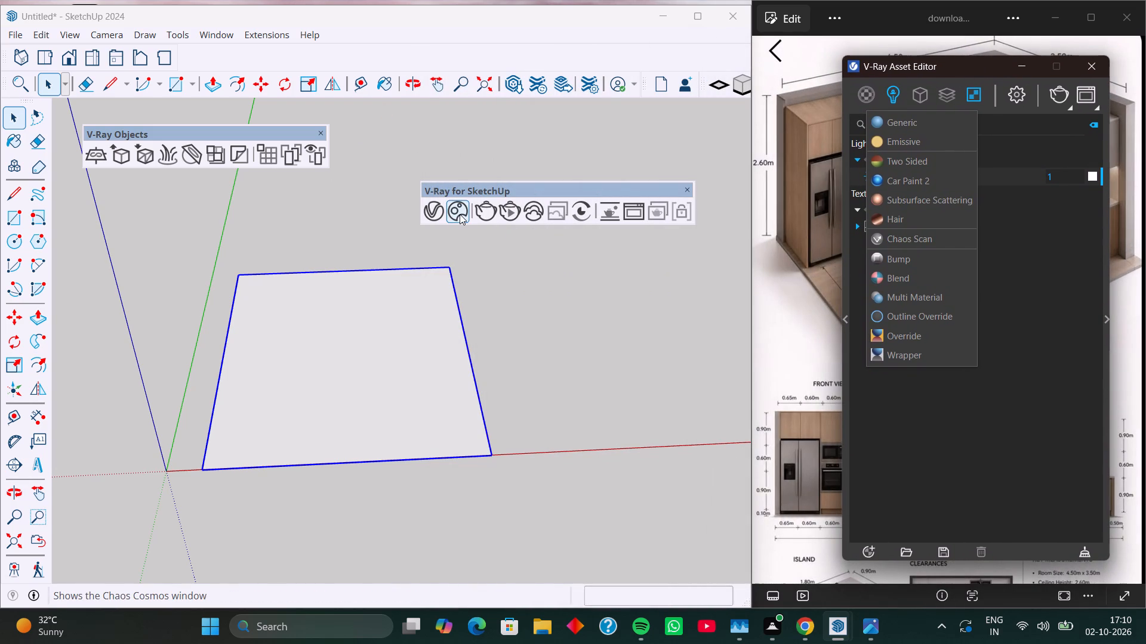
# Open the Chaos Cosmos asset browser.
pyautogui.click(460, 214)
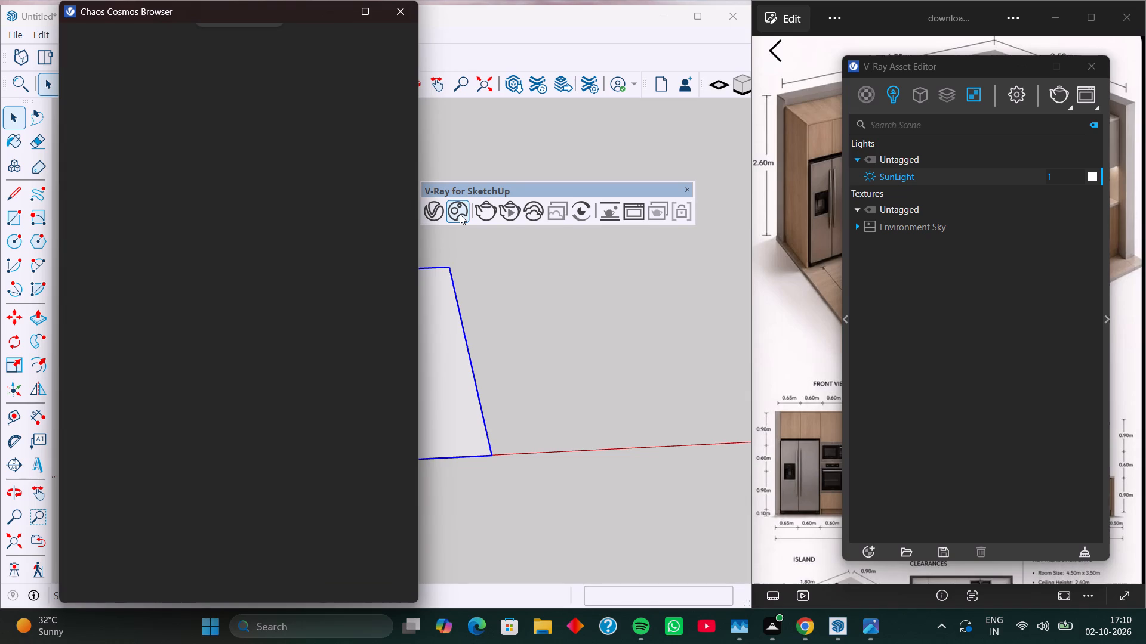
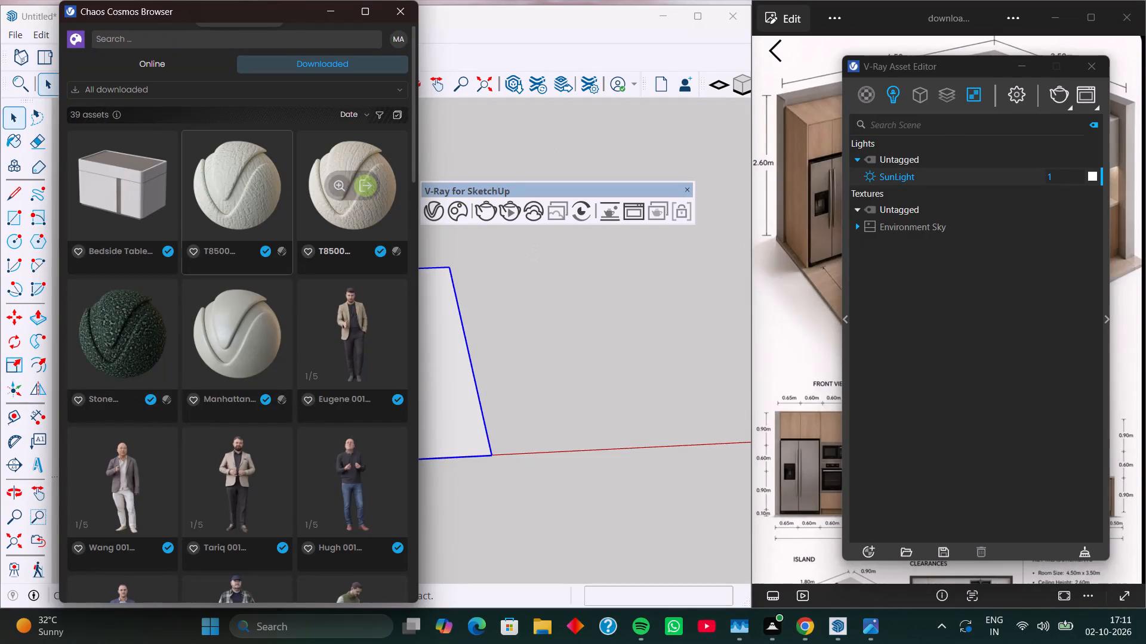
# Filter the Chaos Cosmos assets to the Fabric category of Materials and show the online catalogue instead of the downloaded assets.
pyautogui.click(177, 95)
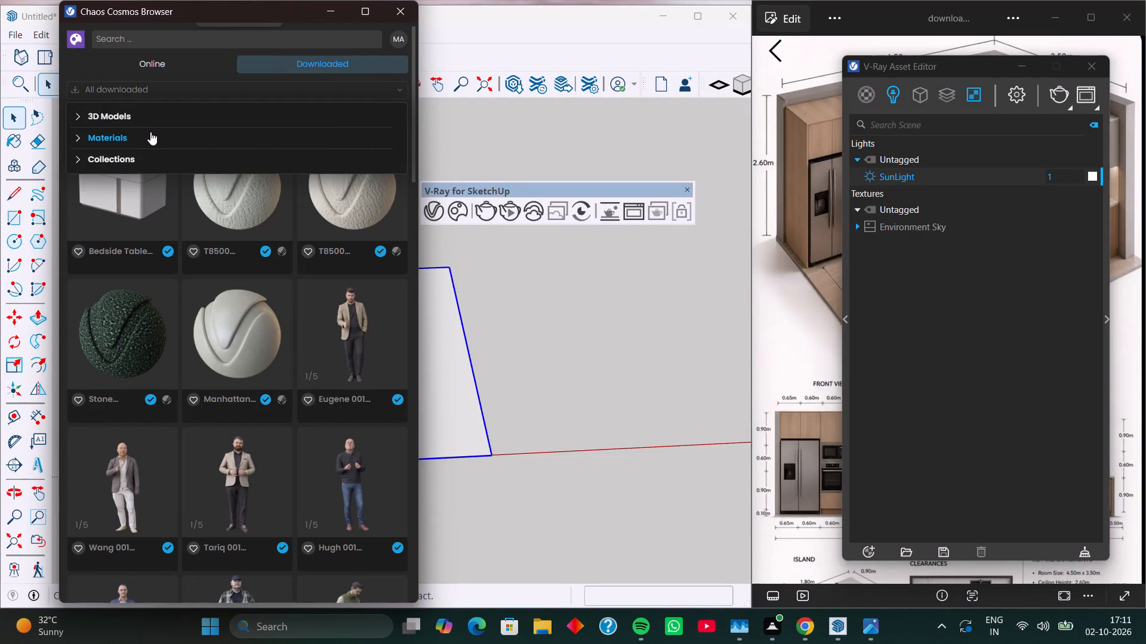
pyautogui.click(147, 133)
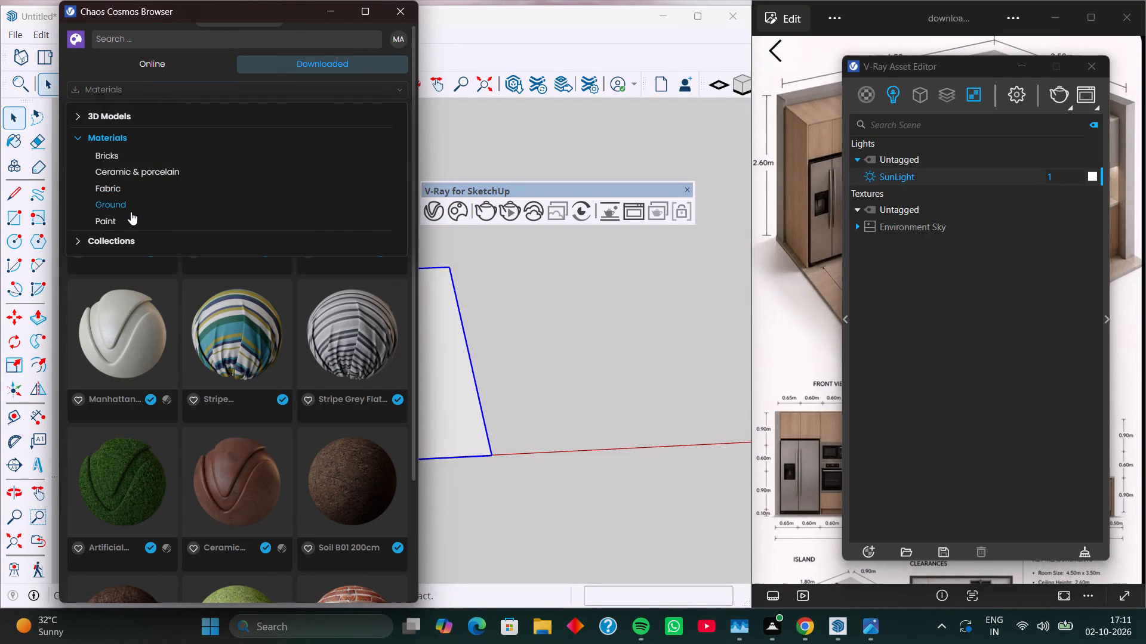
pyautogui.click(140, 185)
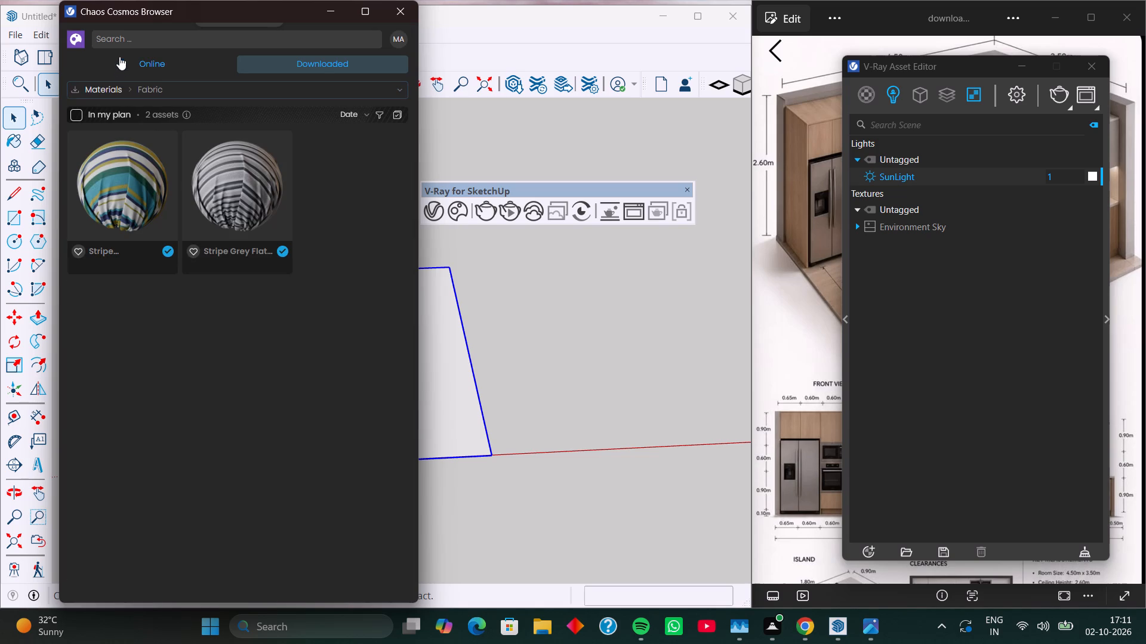
pyautogui.click(134, 64)
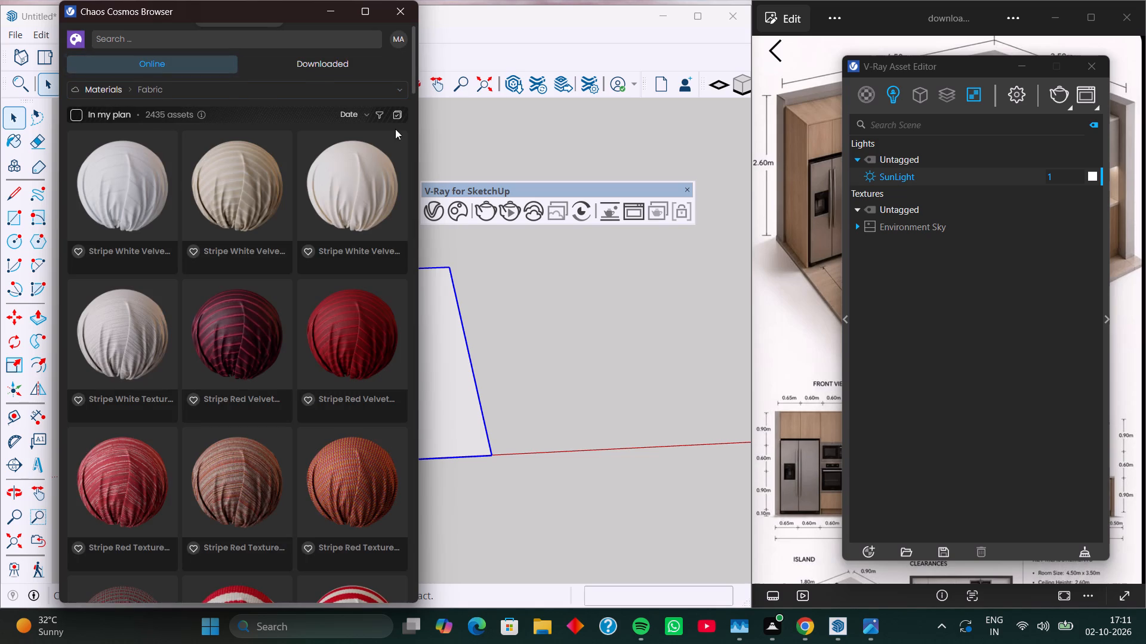
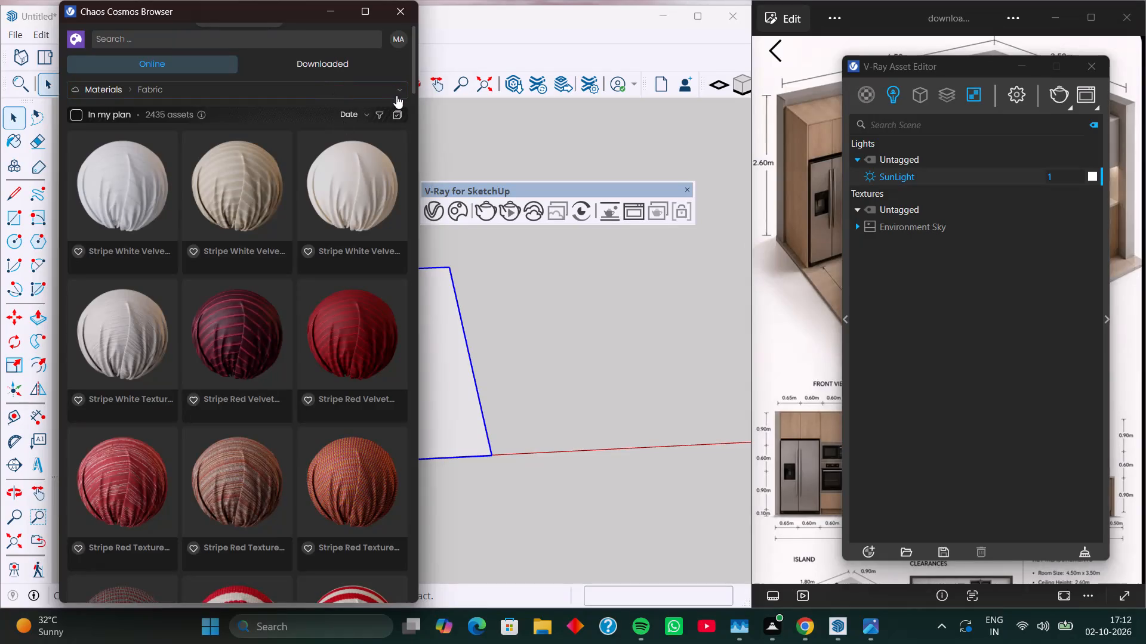
# Switch the online Chaos Cosmos Materials category to Leather.
pyautogui.click(399, 85)
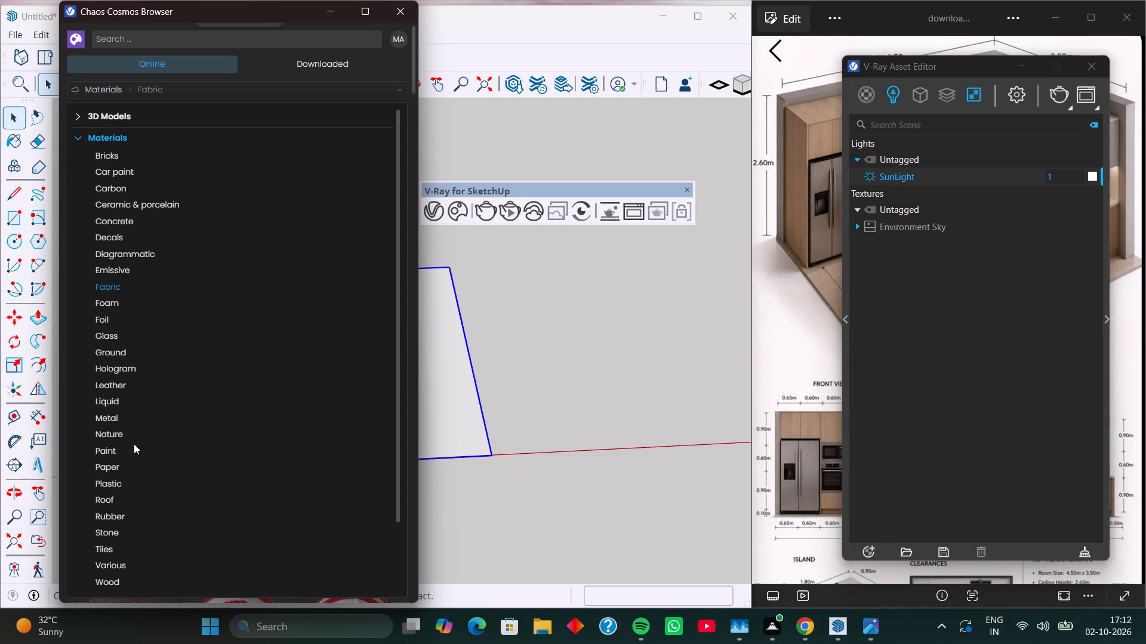
pyautogui.click(143, 389)
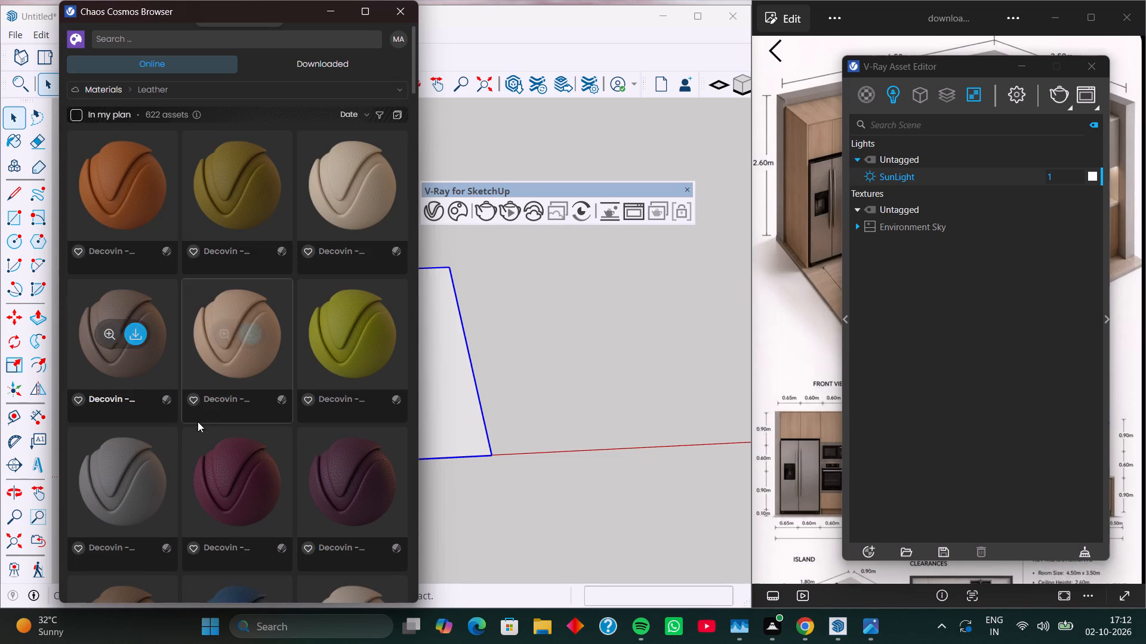
# Find the light beige leather material Tj-407 22.32cm among the Leather assets and download it.
pyautogui.scroll(-2, 220, 313)
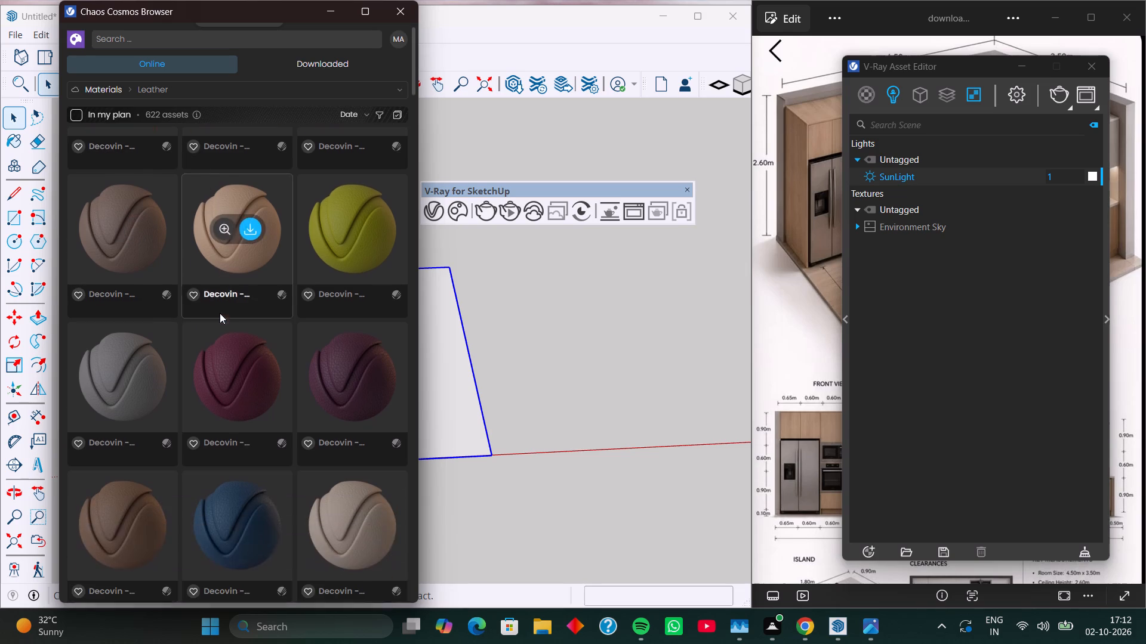
pyautogui.scroll(-6, 220, 313)
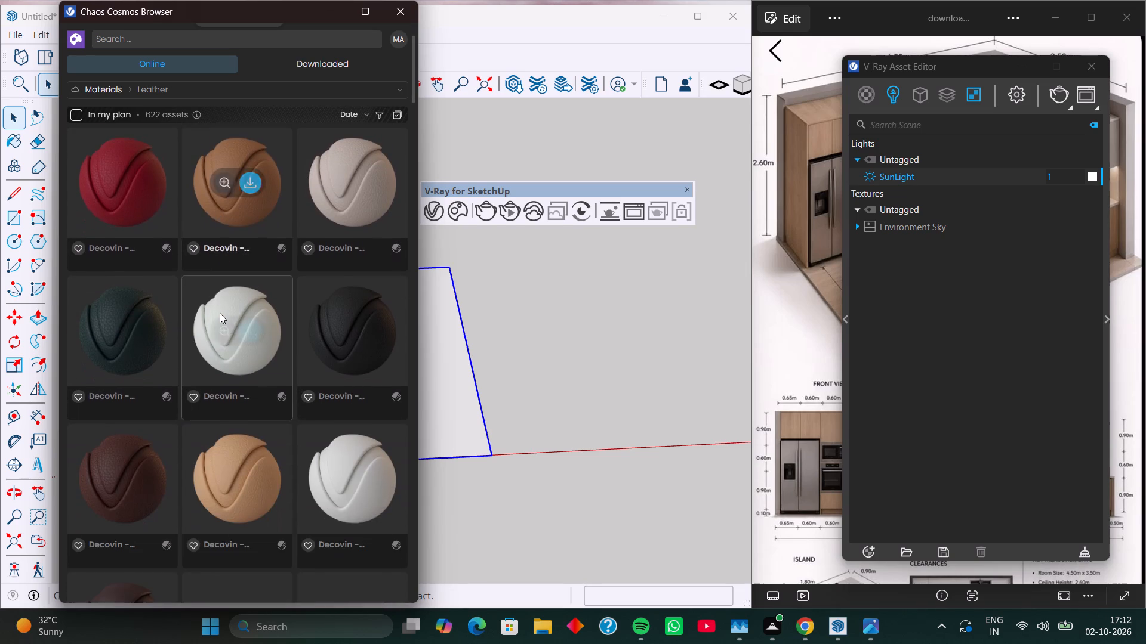
pyautogui.scroll(-7, 220, 313)
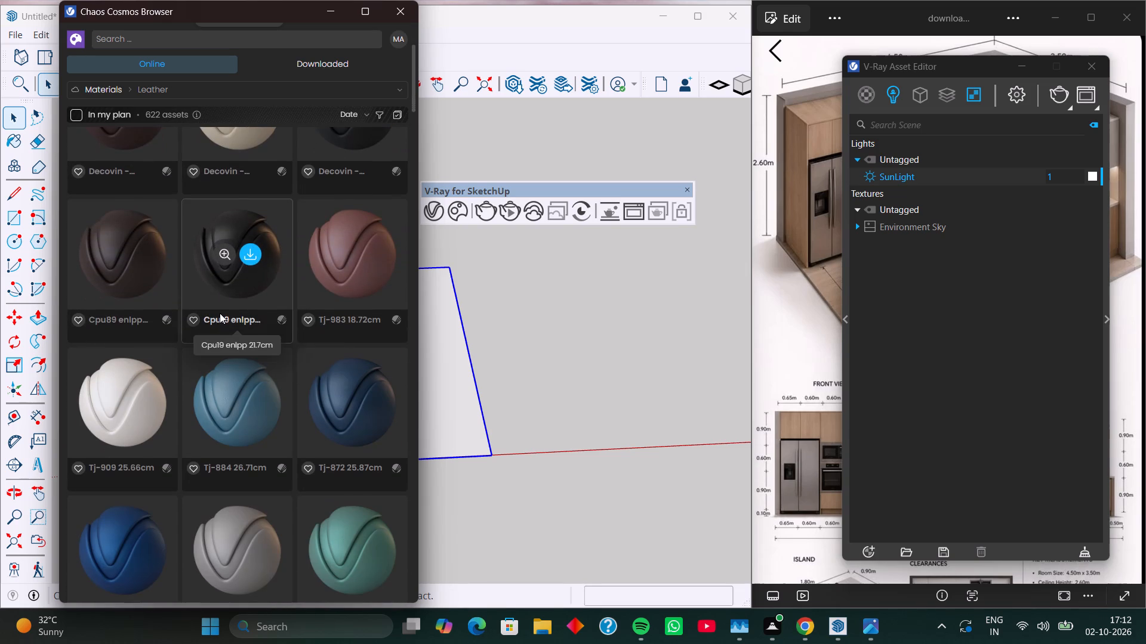
pyautogui.scroll(-5, 279, 417)
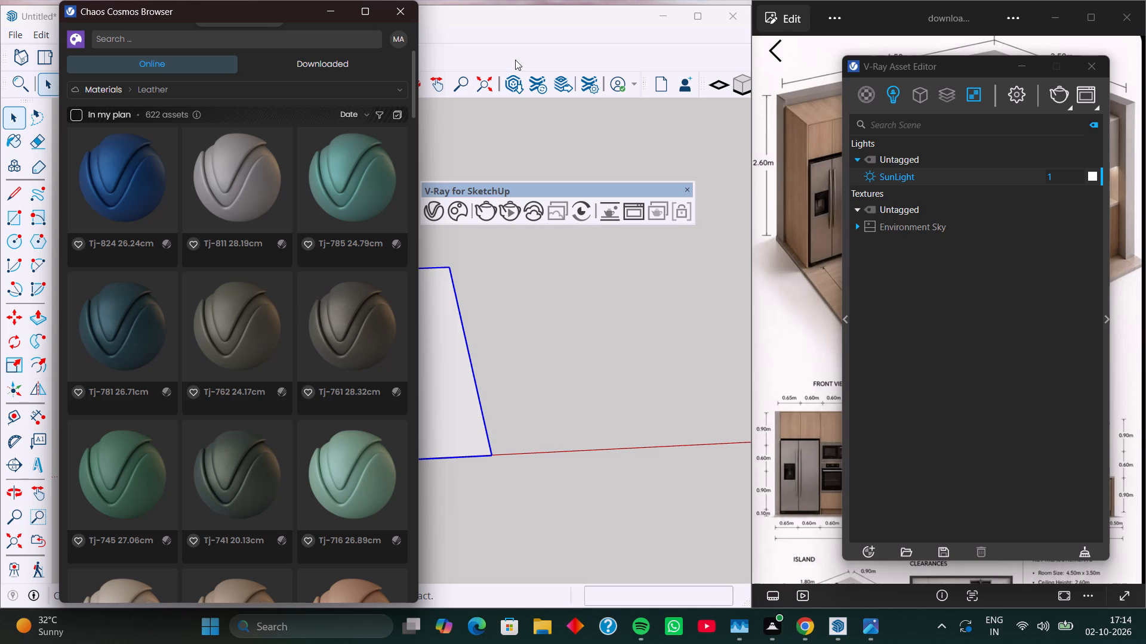
pyautogui.scroll(-6, 303, 455)
pyautogui.scroll(-3, 236, 328)
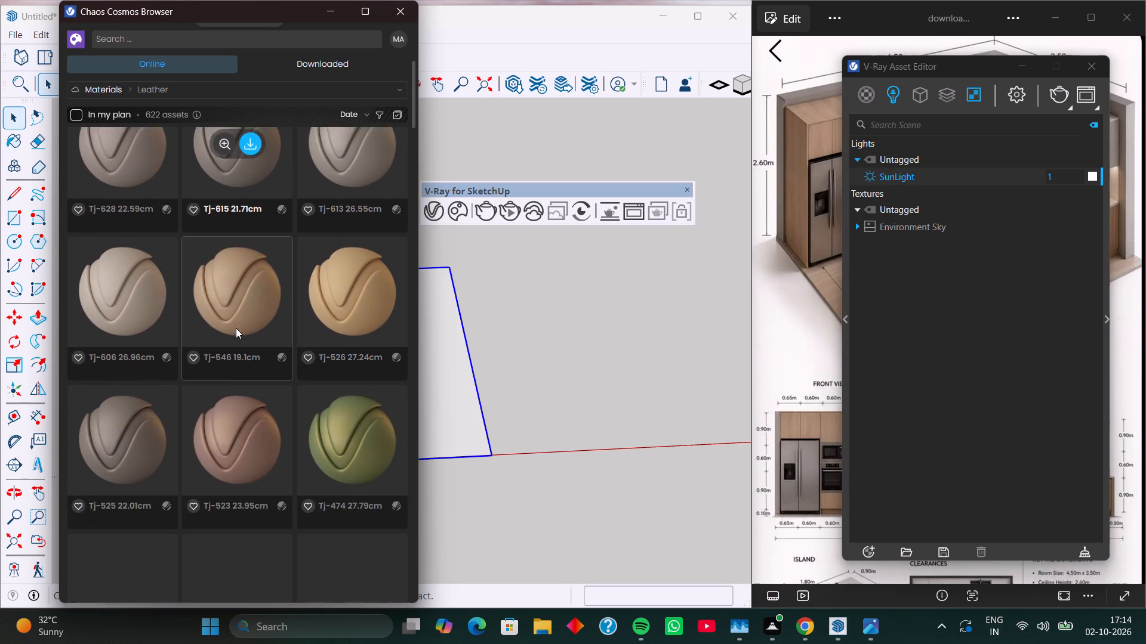
pyautogui.scroll(-3, 236, 328)
pyautogui.click(362, 320)
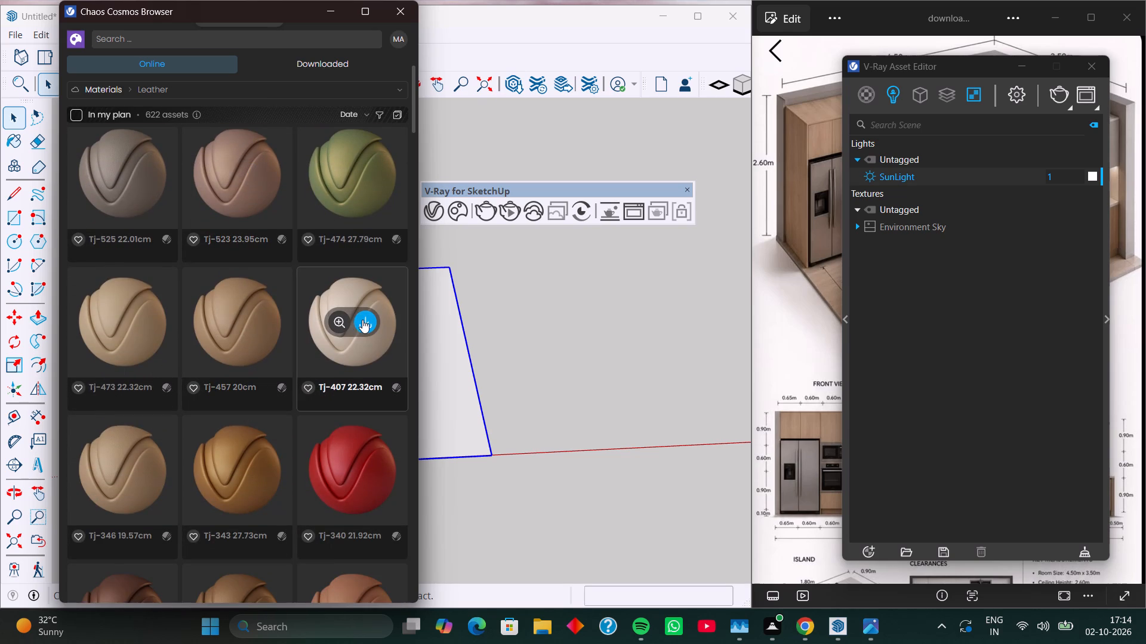
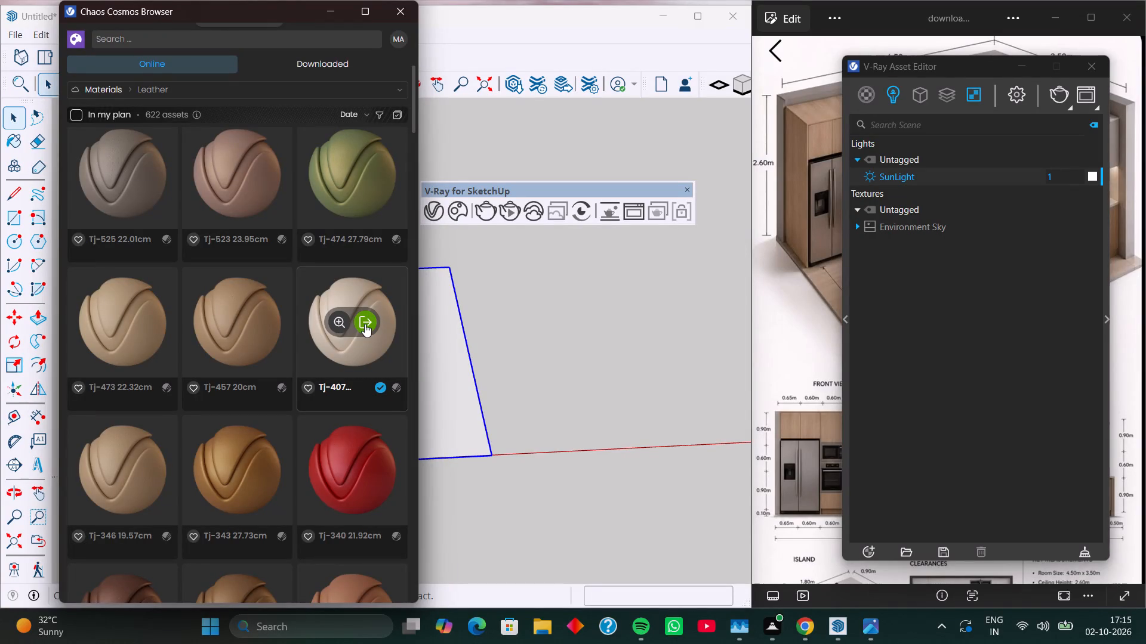
# Import the downloaded Tj-407 22.32cm leather material into the scene and close the Chaos Cosmos Browser.
pyautogui.click(365, 324)
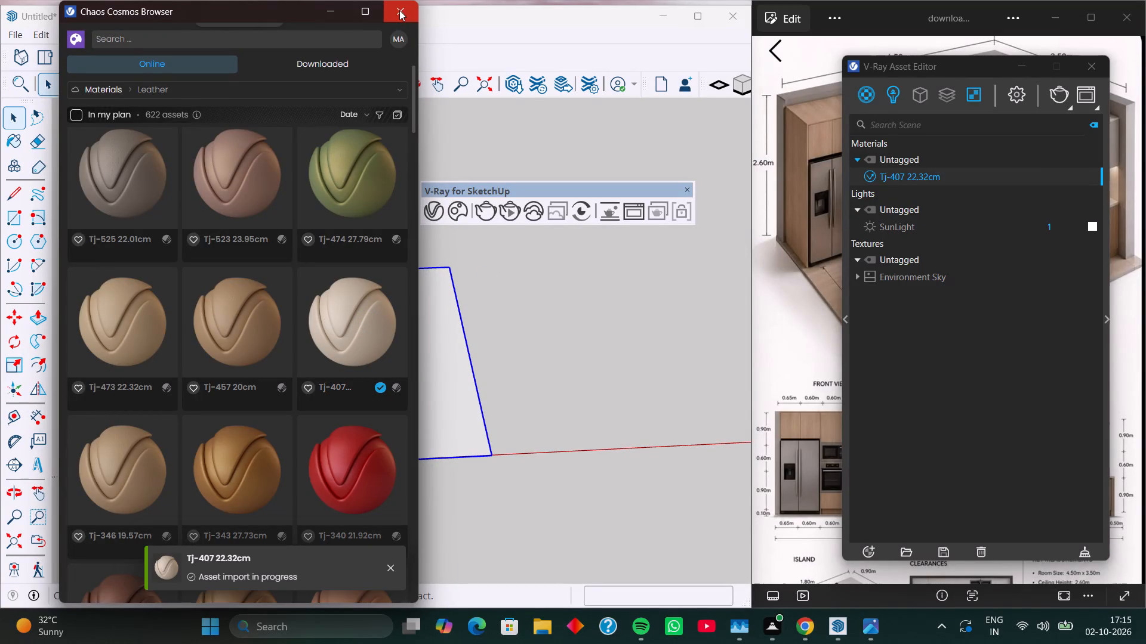
pyautogui.click(399, 10)
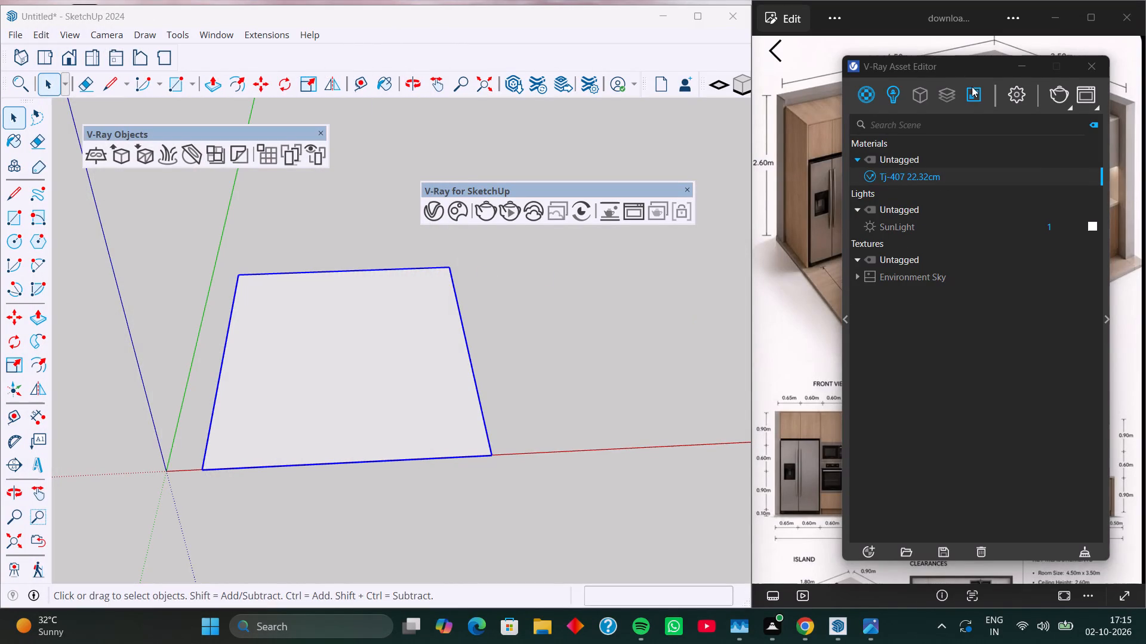
# Apply the Tj-407 22.32cm material to the selected floor group.
pyautogui.click(924, 98)
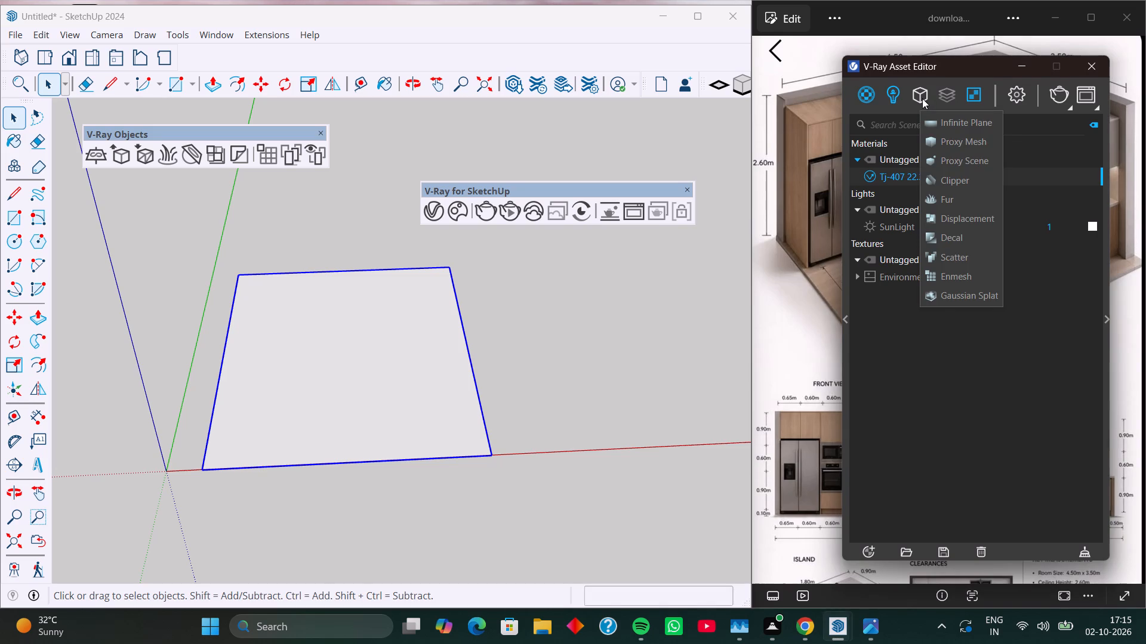
pyautogui.click(922, 98)
pyautogui.click(893, 184)
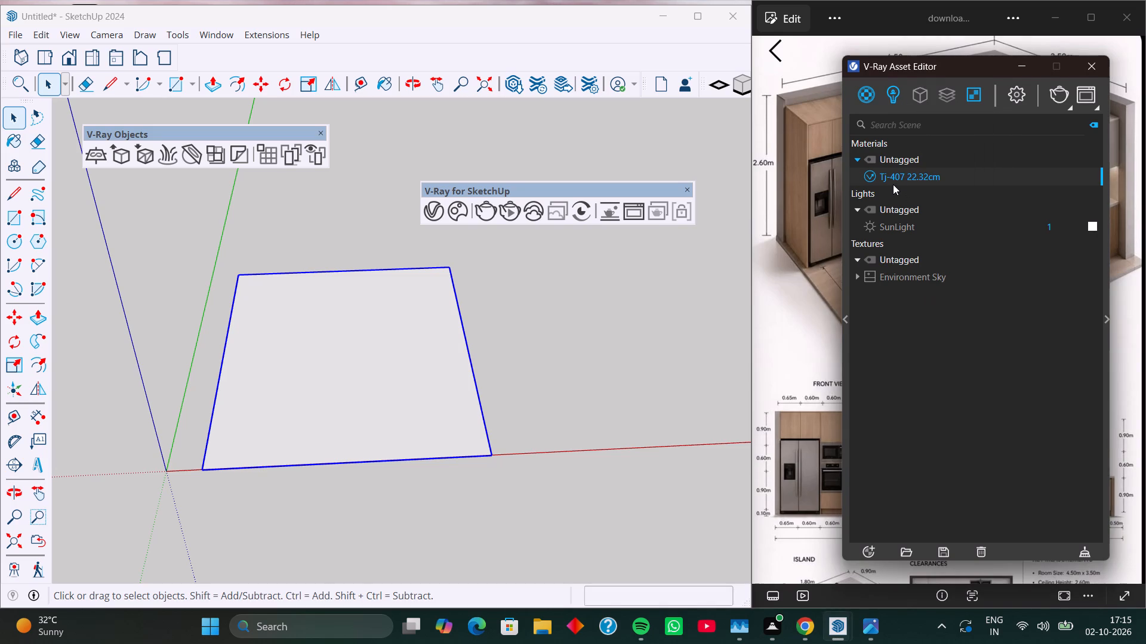
pyautogui.rightClick(899, 171)
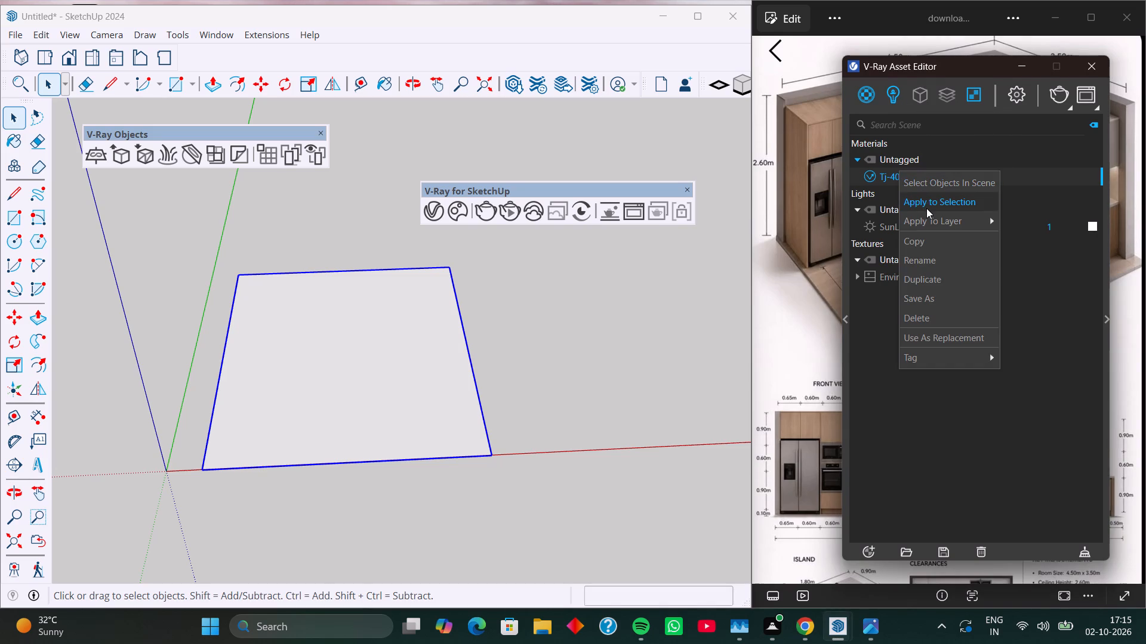
pyautogui.click(925, 208)
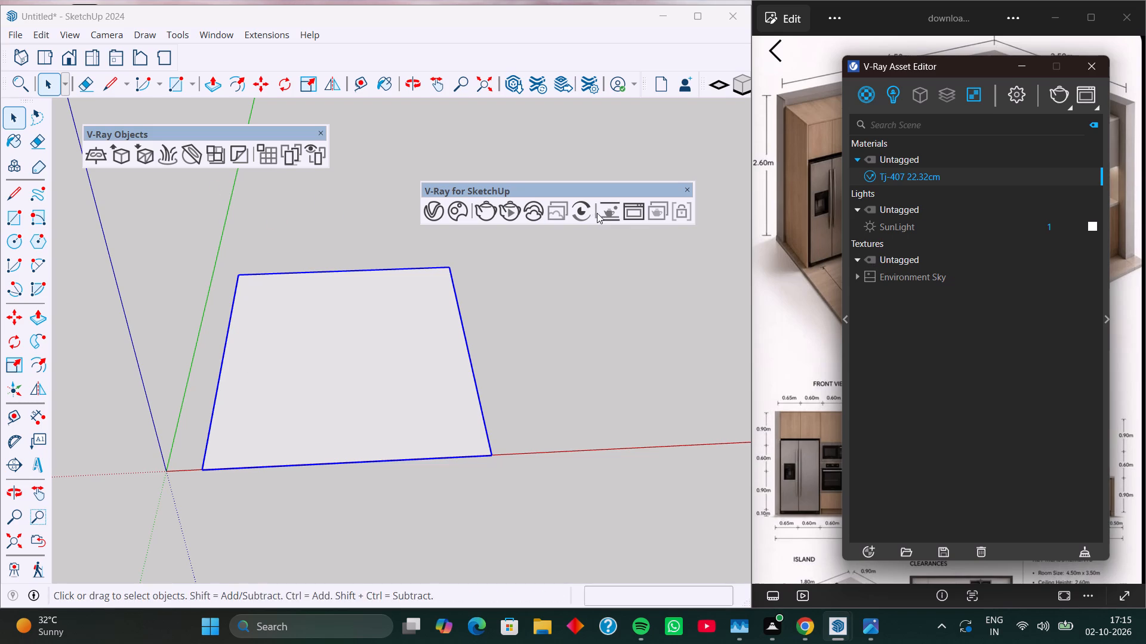
# Show the V-Ray Utilities toolbar.
pyautogui.rightClick(335, 36)
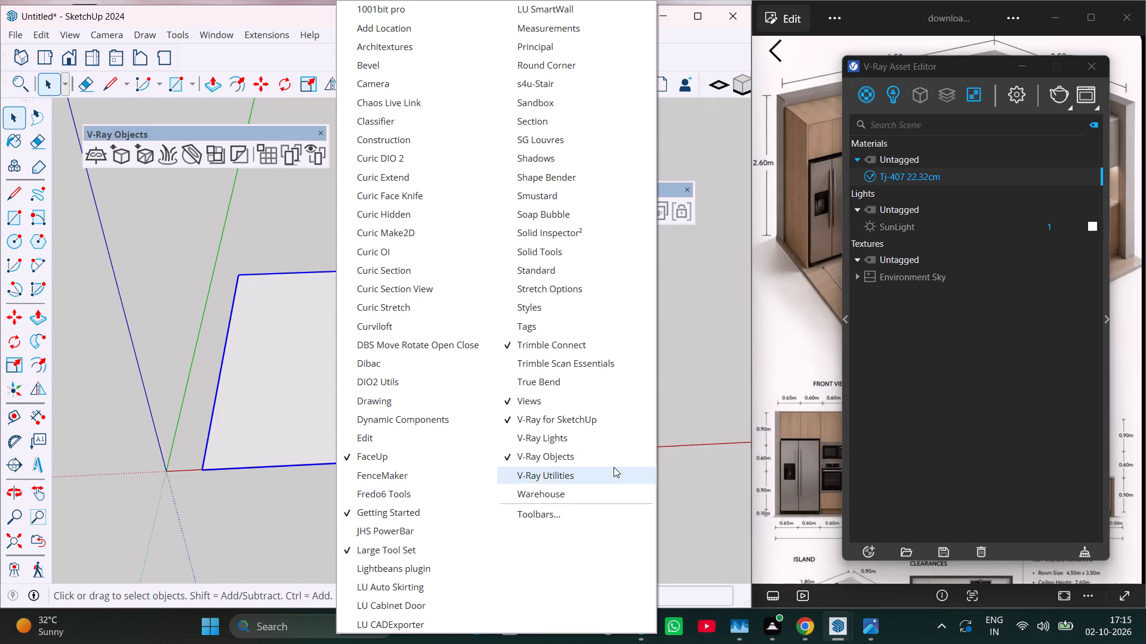
pyautogui.click(614, 469)
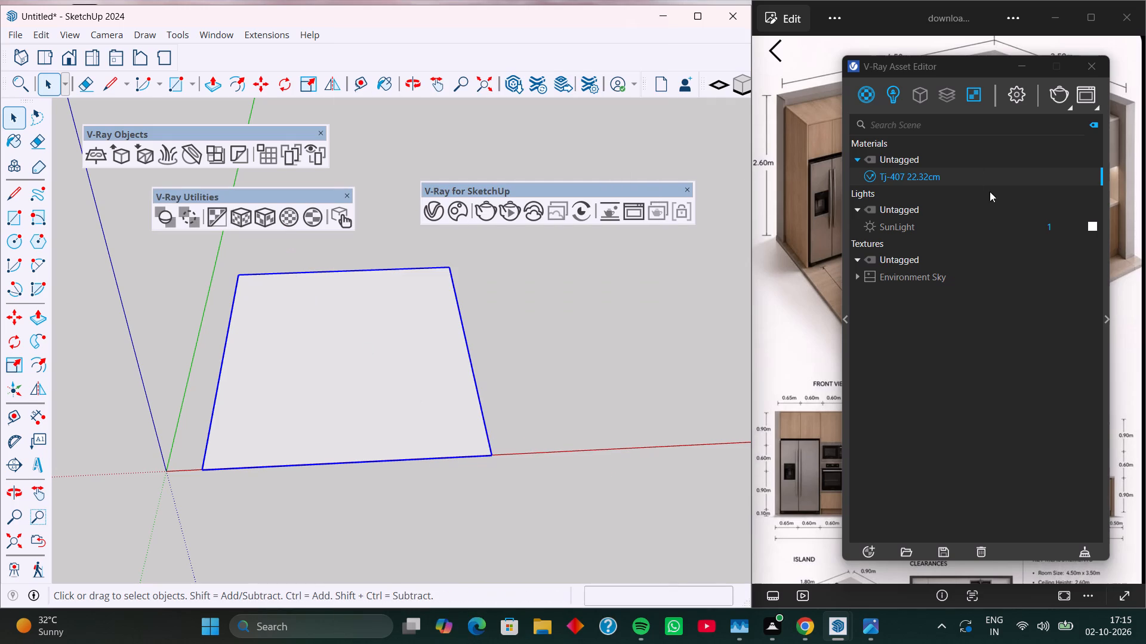
# Start an interactive V-Ray render, then shrink and reposition the Frame Buffer so the floor and the Asset Editor stay accessible.
pyautogui.click(512, 214)
pyautogui.scroll(3, 240, 346)
pyautogui.scroll(-2, 239, 349)
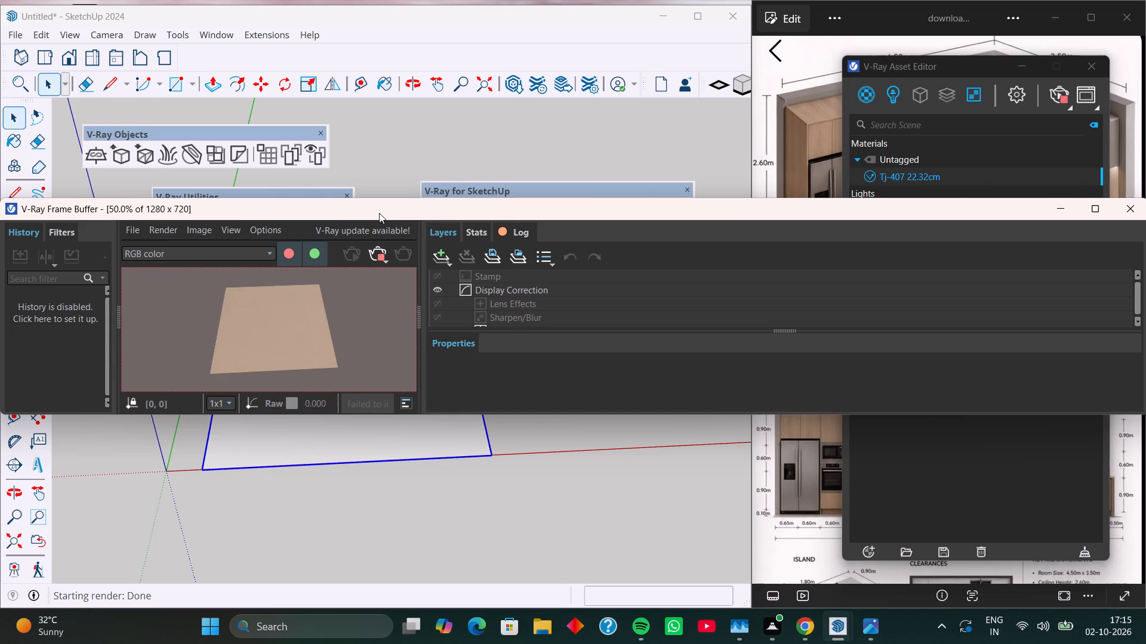
pyautogui.moveTo(379, 213); pyautogui.dragTo(313, 333)
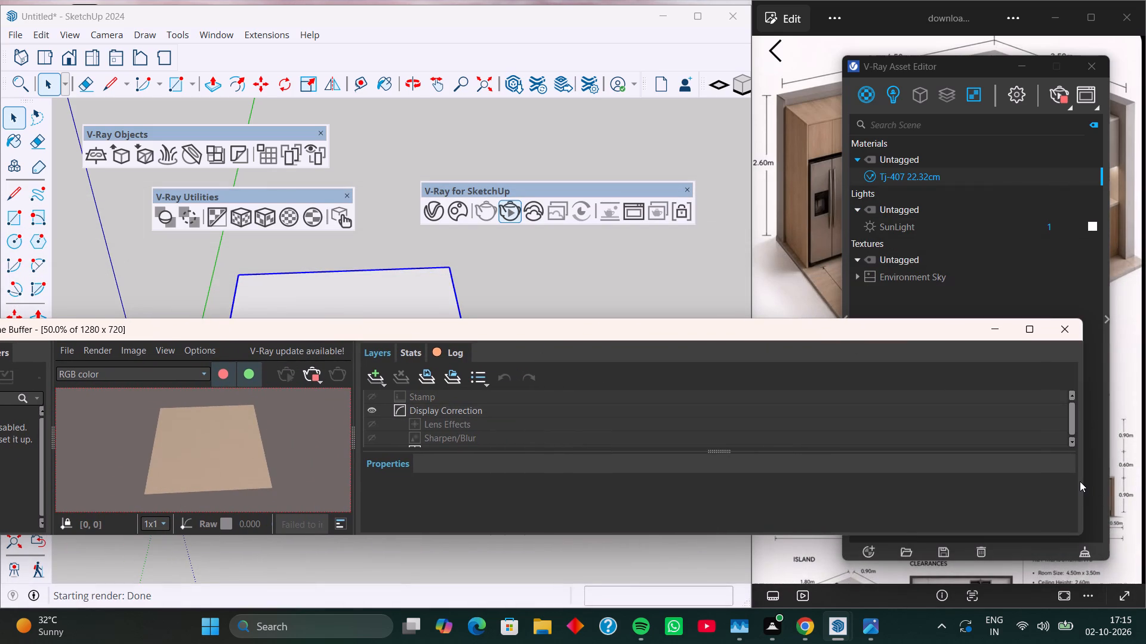
pyautogui.moveTo(1088, 472); pyautogui.dragTo(464, 392)
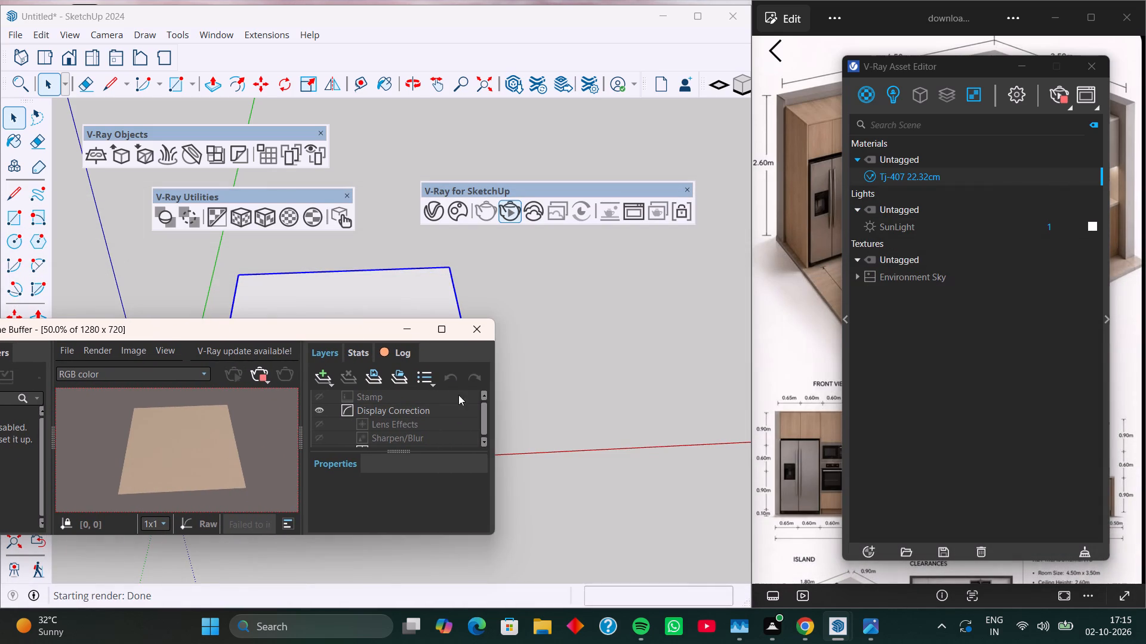
pyautogui.moveTo(164, 327); pyautogui.dragTo(310, 317)
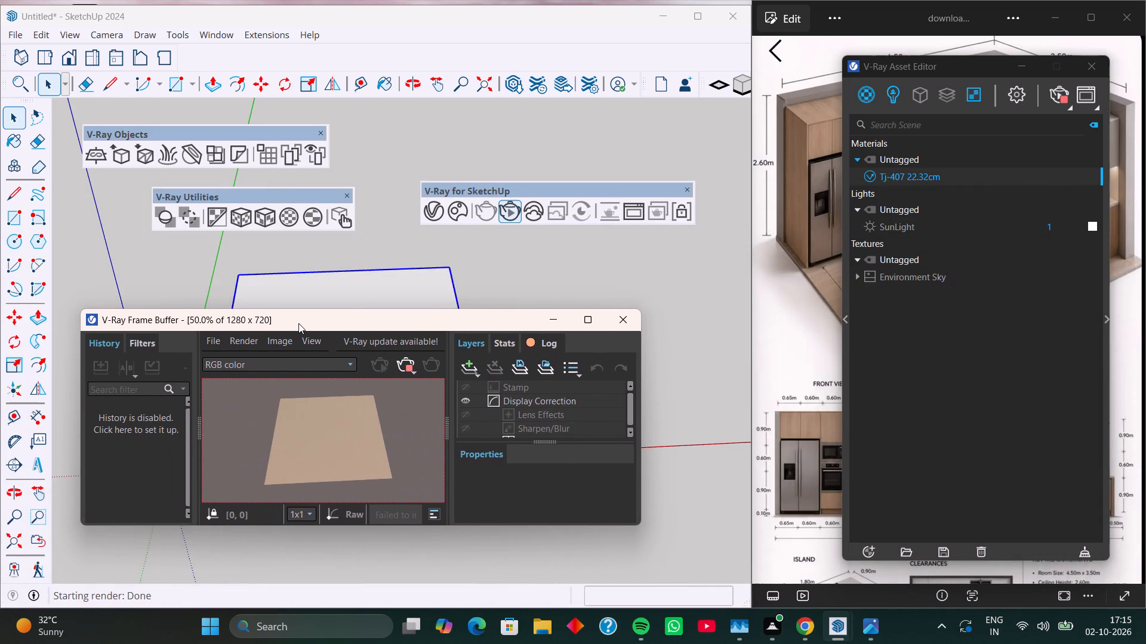
pyautogui.moveTo(331, 324); pyautogui.dragTo(446, 453)
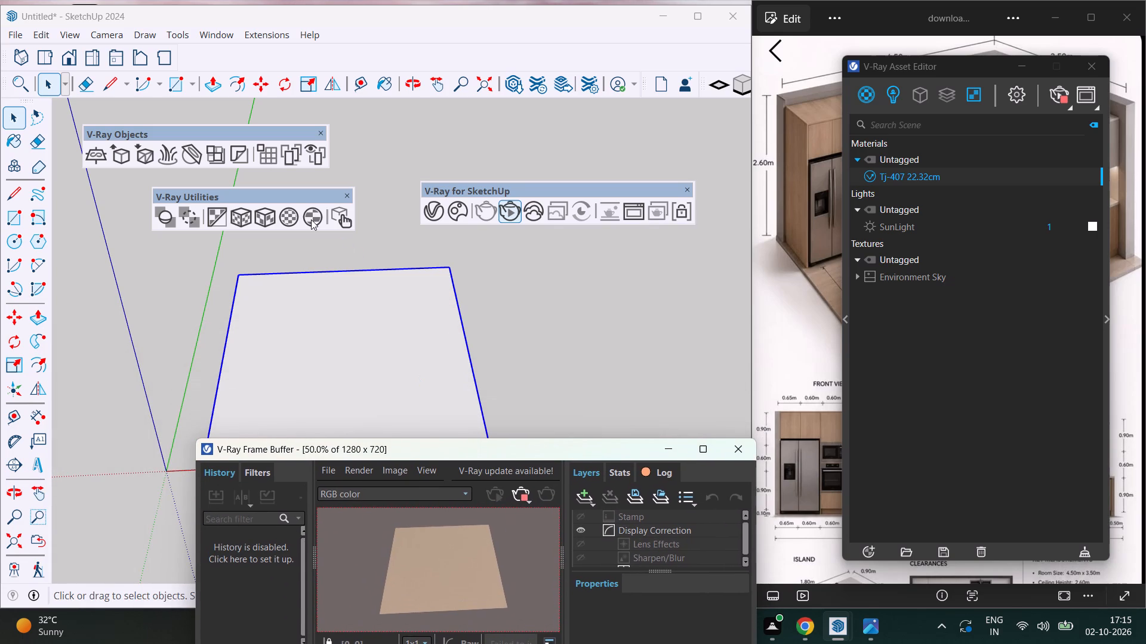
# Give the selected floor a V-Ray tri-planar projection and reapply the Tj-407 22.32cm material to it.
pyautogui.click(266, 209)
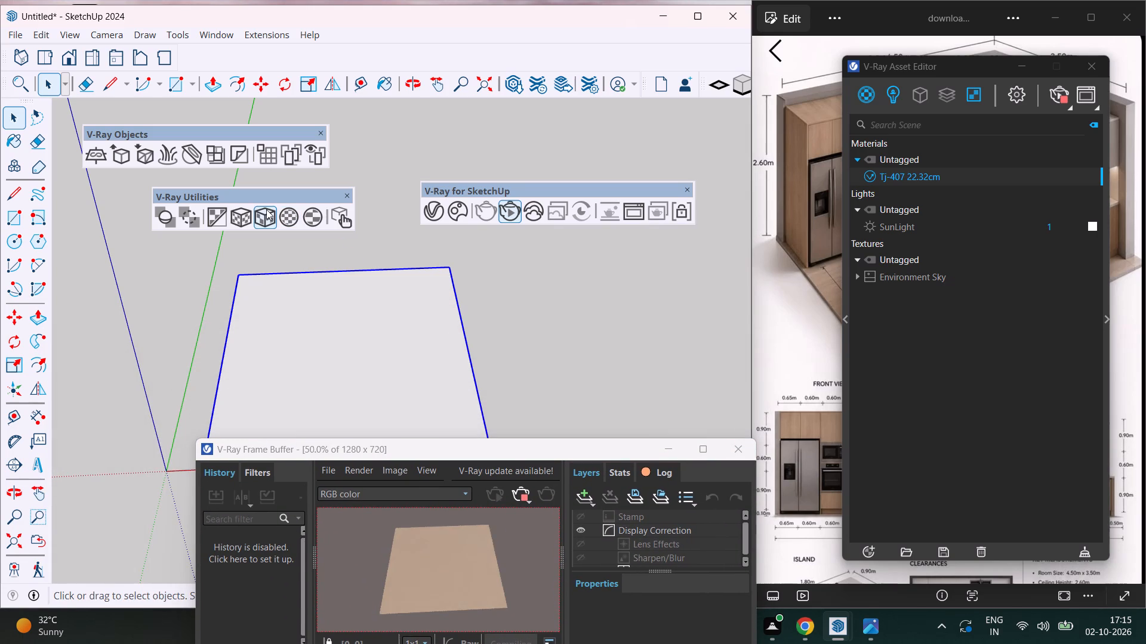
pyautogui.rightClick(957, 178)
pyautogui.click(976, 206)
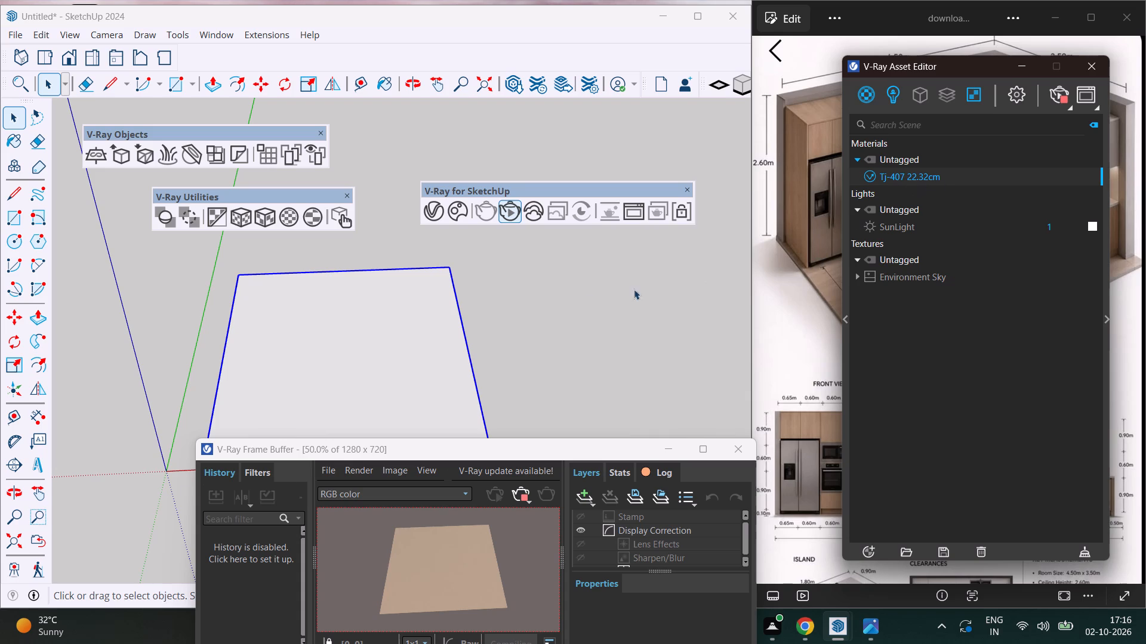
# Reopen the Chaos Cosmos Browser and switch the online assets to the Enmesh - Pattern category.
pyautogui.click(457, 209)
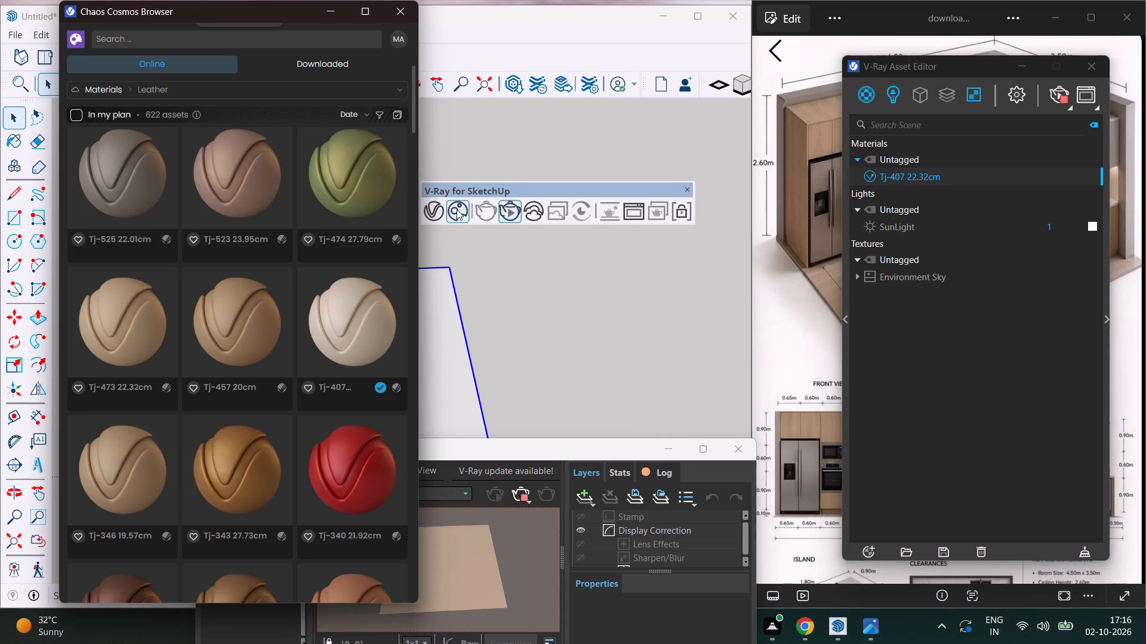
pyautogui.click(390, 88)
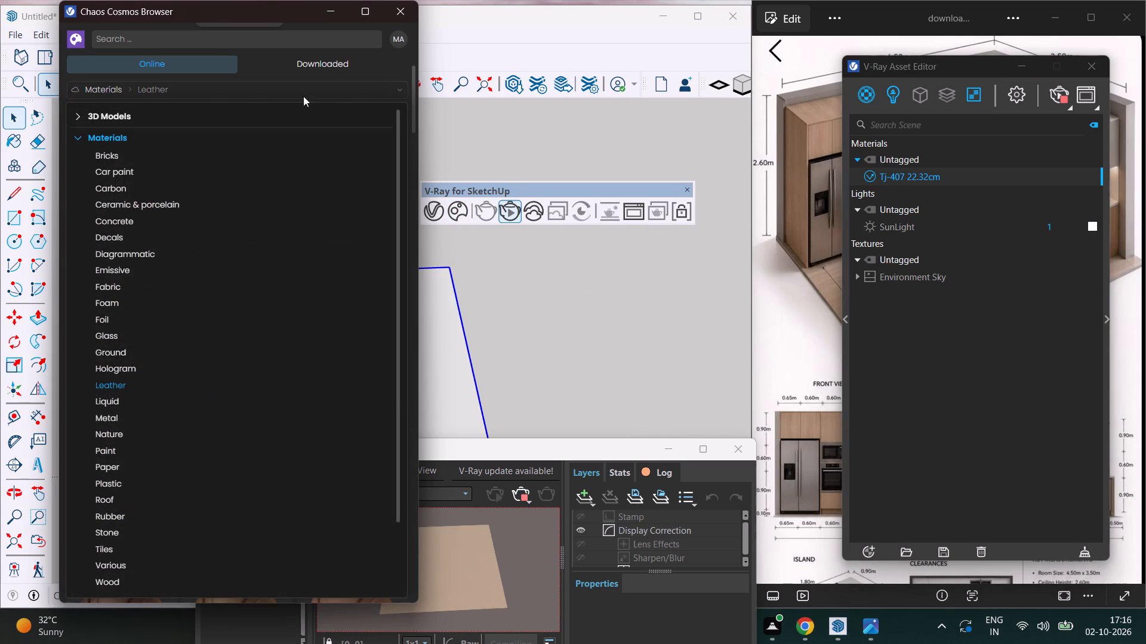
pyautogui.scroll(-14, 256, 426)
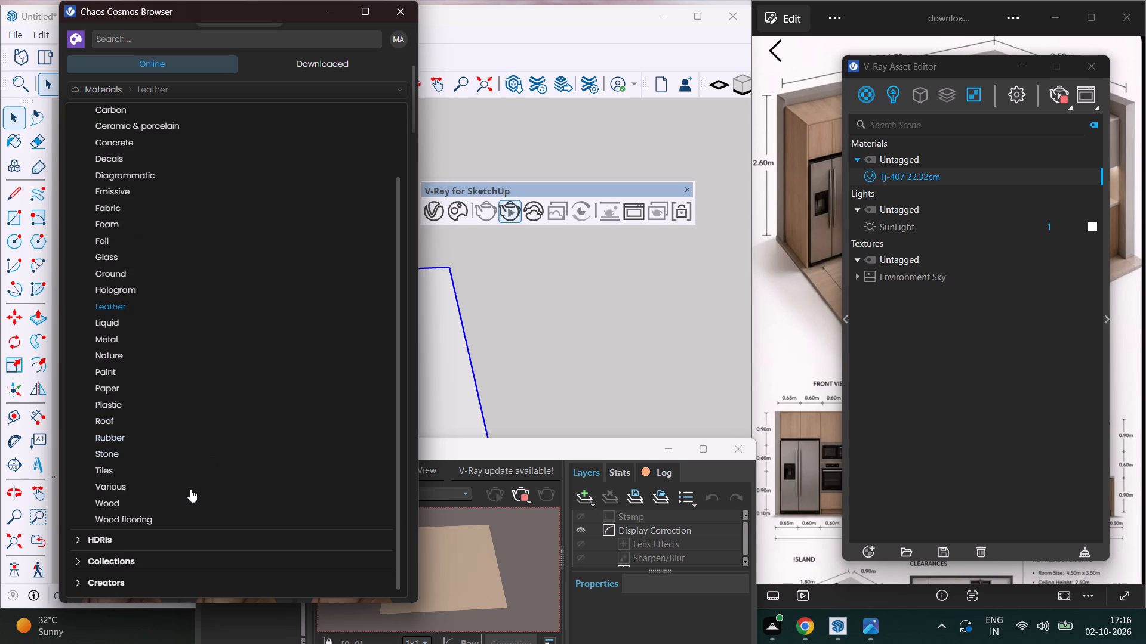
pyautogui.scroll(8, 189, 492)
pyautogui.click(91, 83)
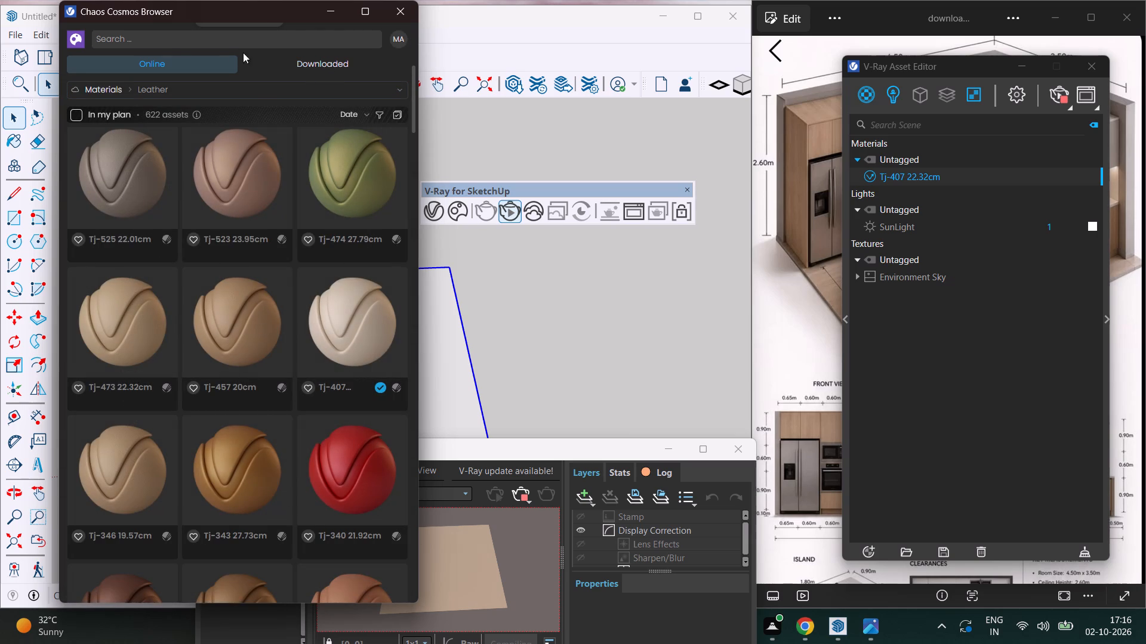
pyautogui.click(82, 39)
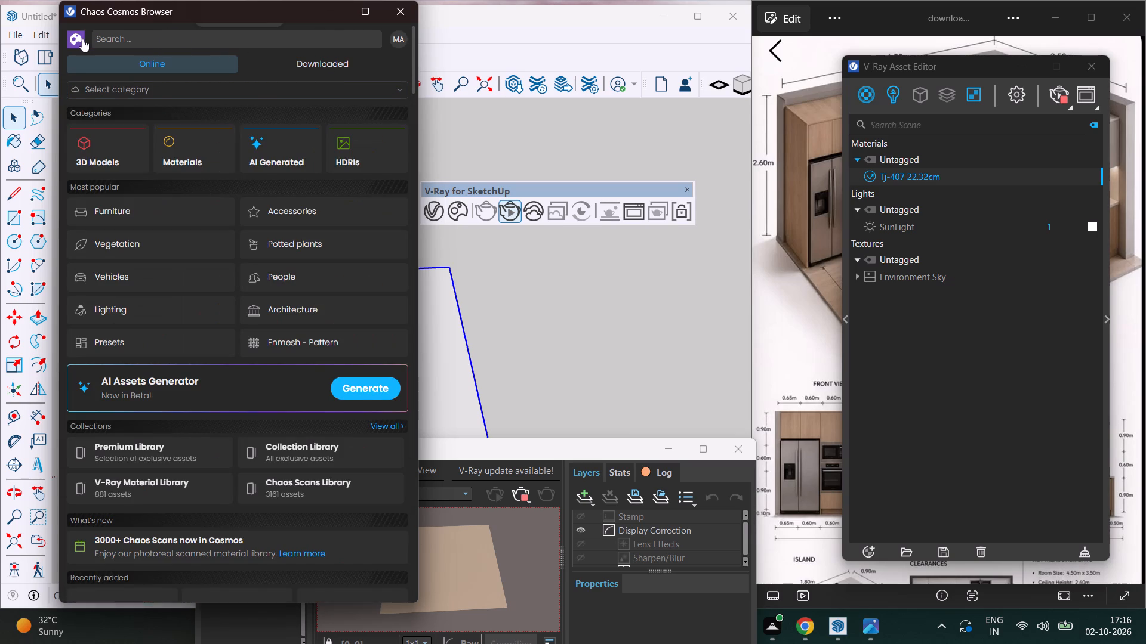
pyautogui.click(348, 344)
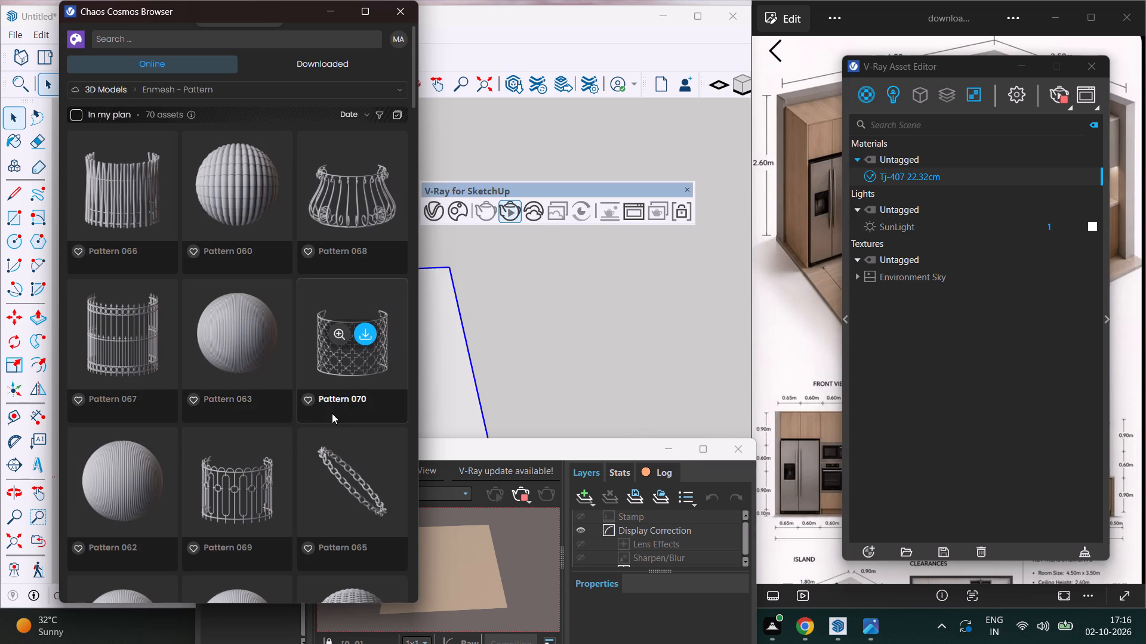
# Download the Pattern 057 Enmesh asset, import it onto the selected floor, and close the Chaos Cosmos Browser.
pyautogui.scroll(-5, 306, 426)
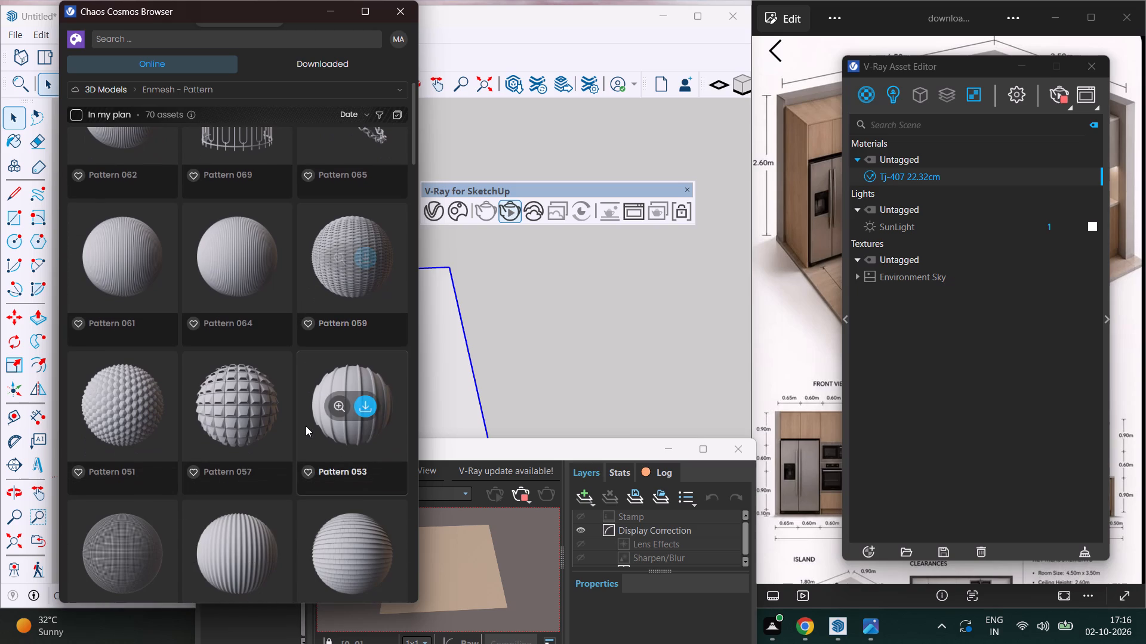
pyautogui.click(245, 410)
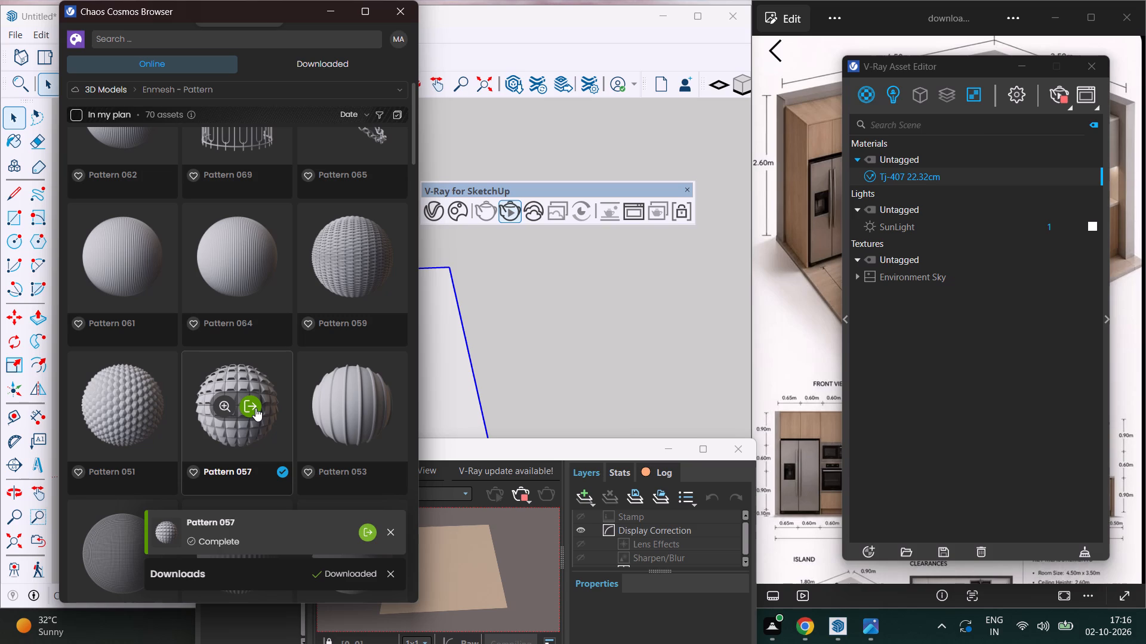
pyautogui.click(255, 408)
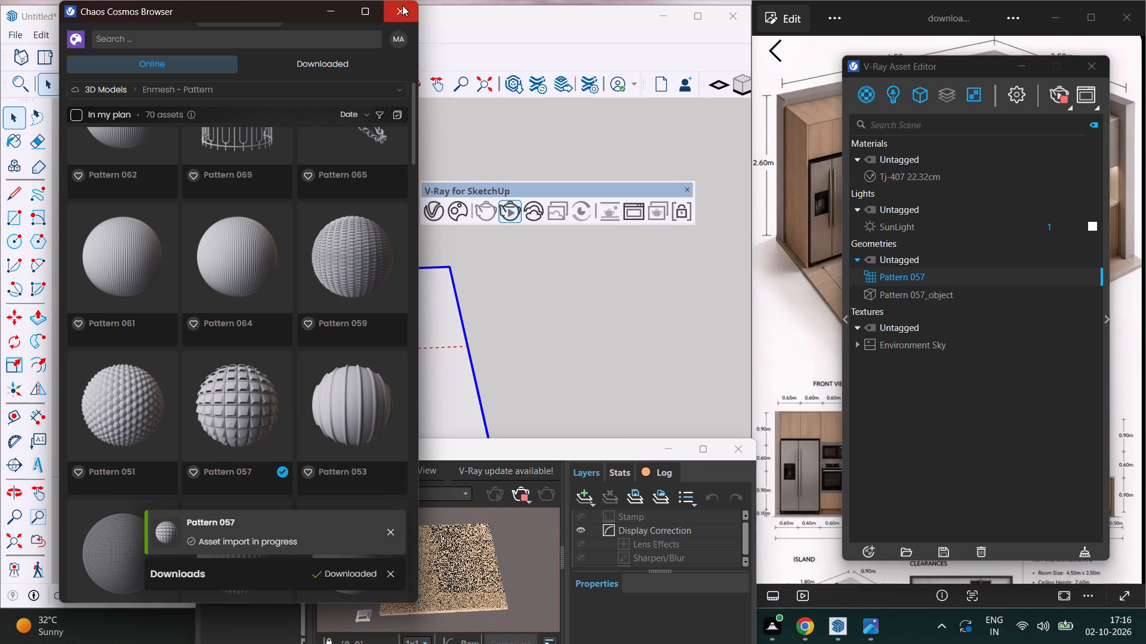
pyautogui.click(402, 5)
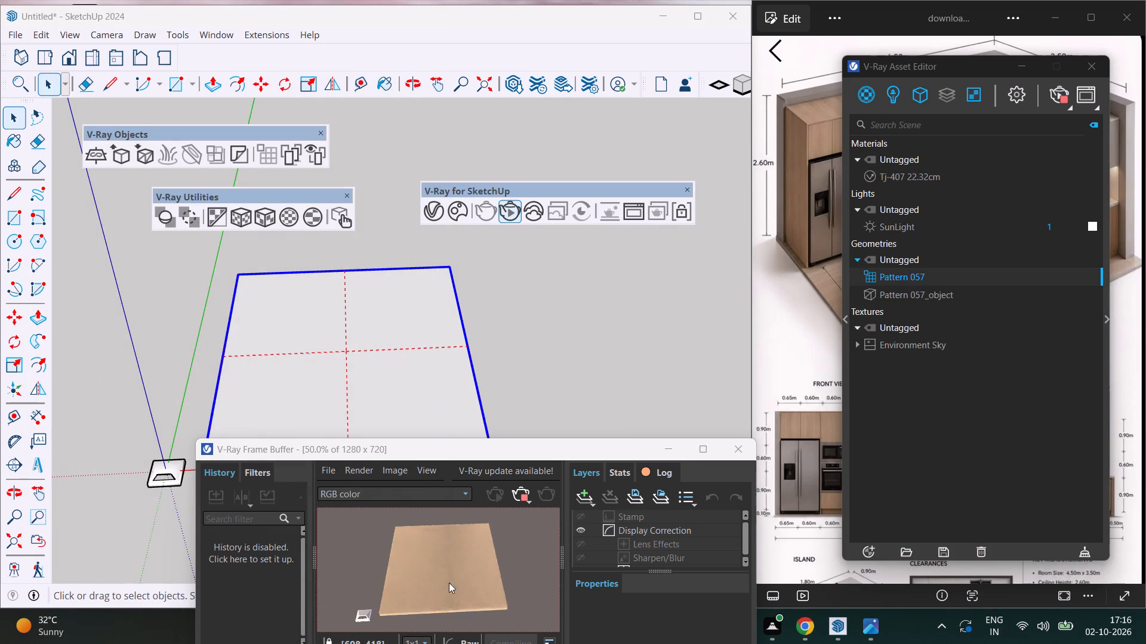
# Inspect the floor render, filter the Asset Editor to geometries, and expand the Enmesh parameters of Pattern 057.
pyautogui.scroll(1, 456, 555)
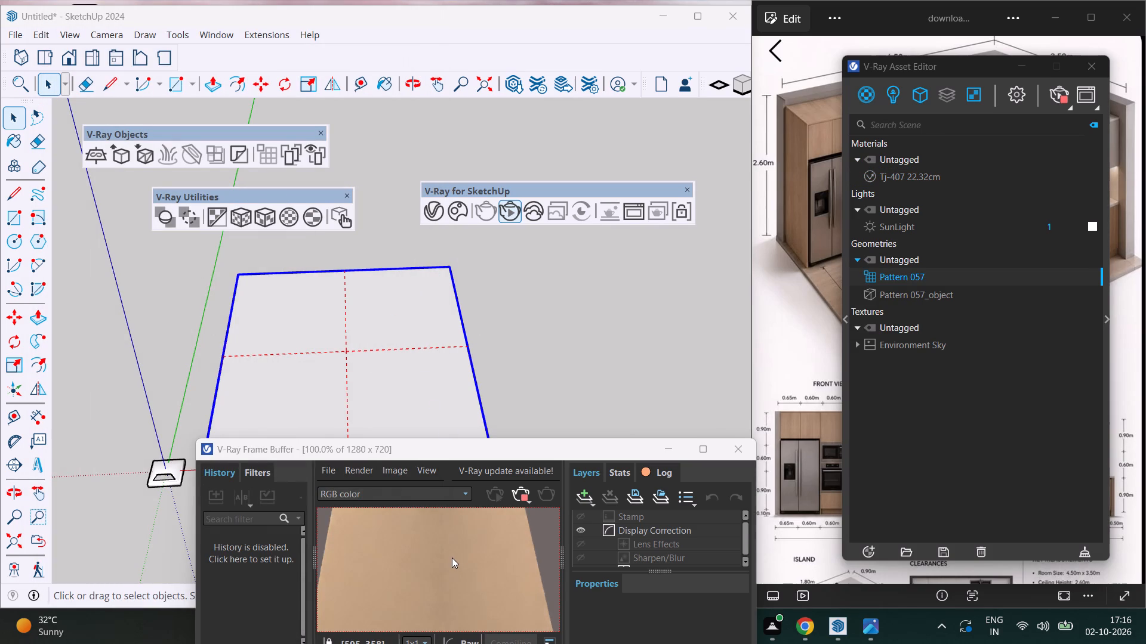
pyautogui.scroll(-1, 452, 558)
pyautogui.scroll(1, 452, 558)
pyautogui.scroll(-1, 452, 558)
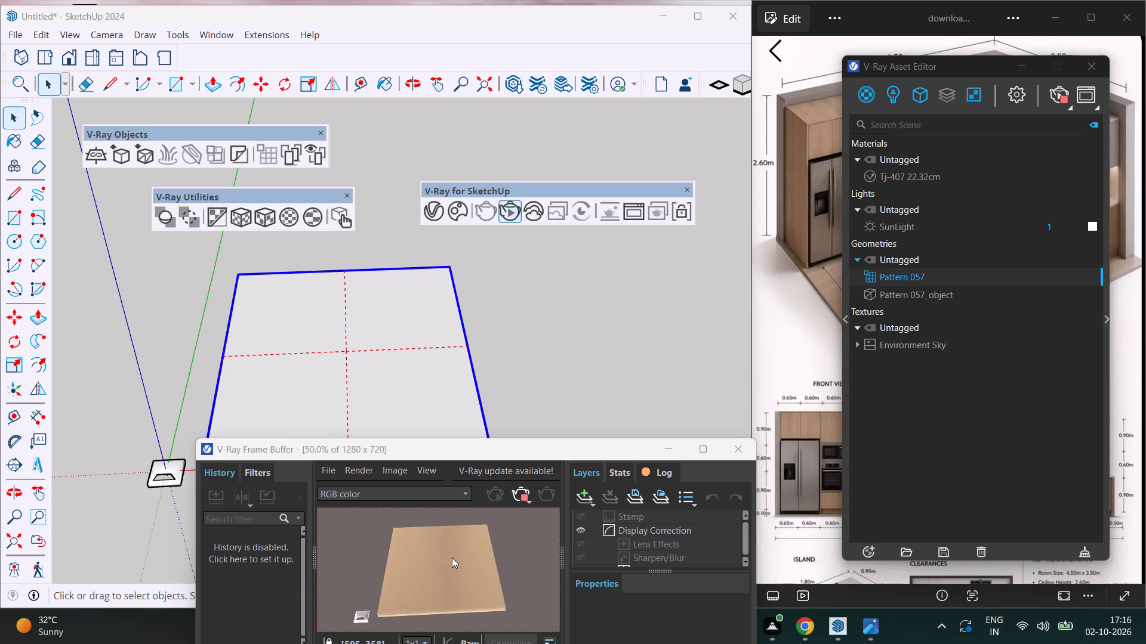
pyautogui.click(915, 89)
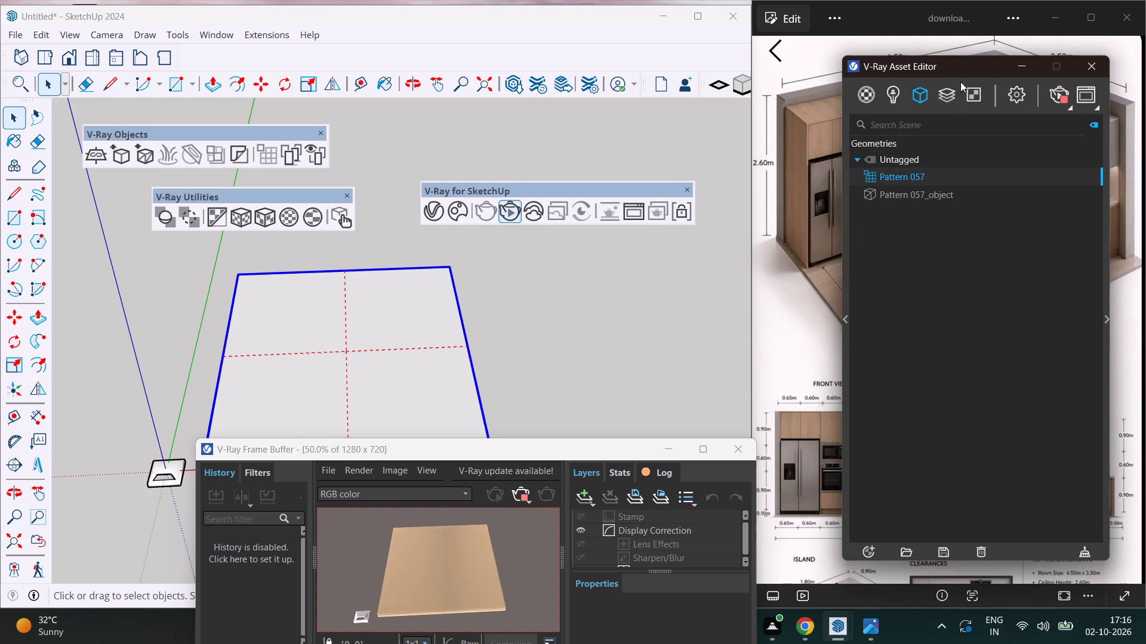
pyautogui.moveTo(967, 66); pyautogui.dragTo(760, 58)
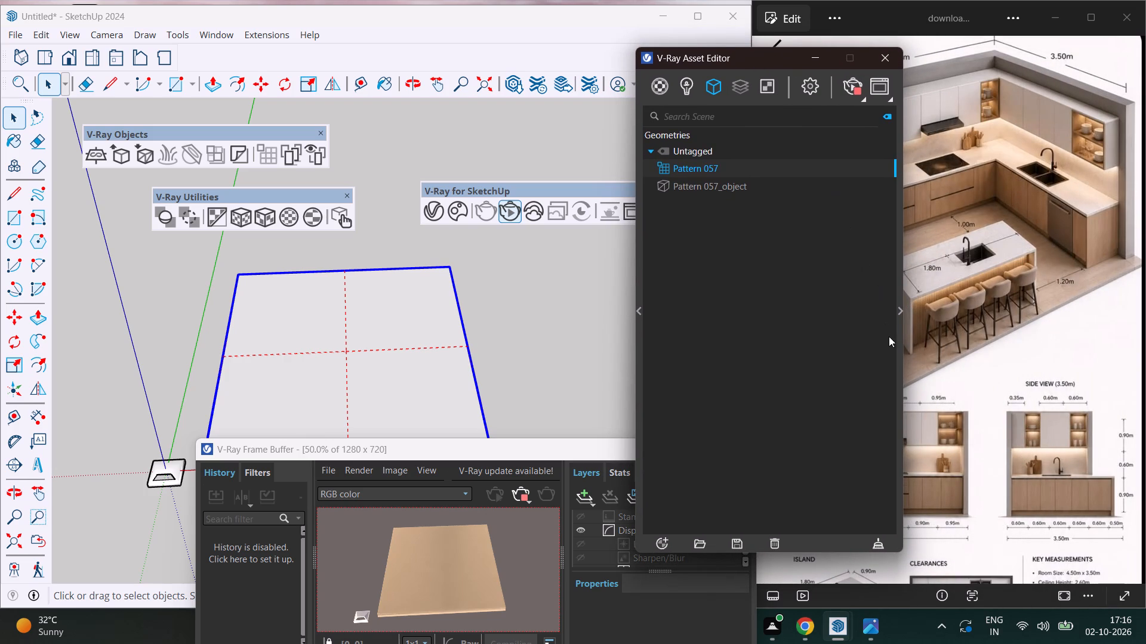
pyautogui.click(899, 313)
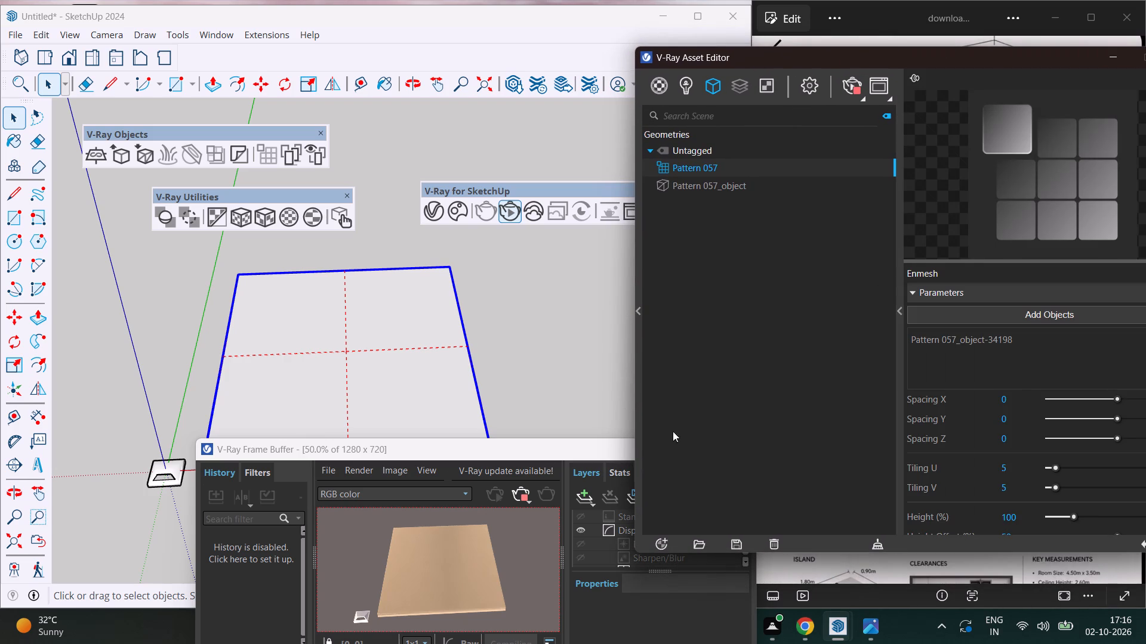
# Move the Frame Buffer clear of the Asset Editor and stop the interactive render.
pyautogui.moveTo(504, 450); pyautogui.dragTo(405, 292)
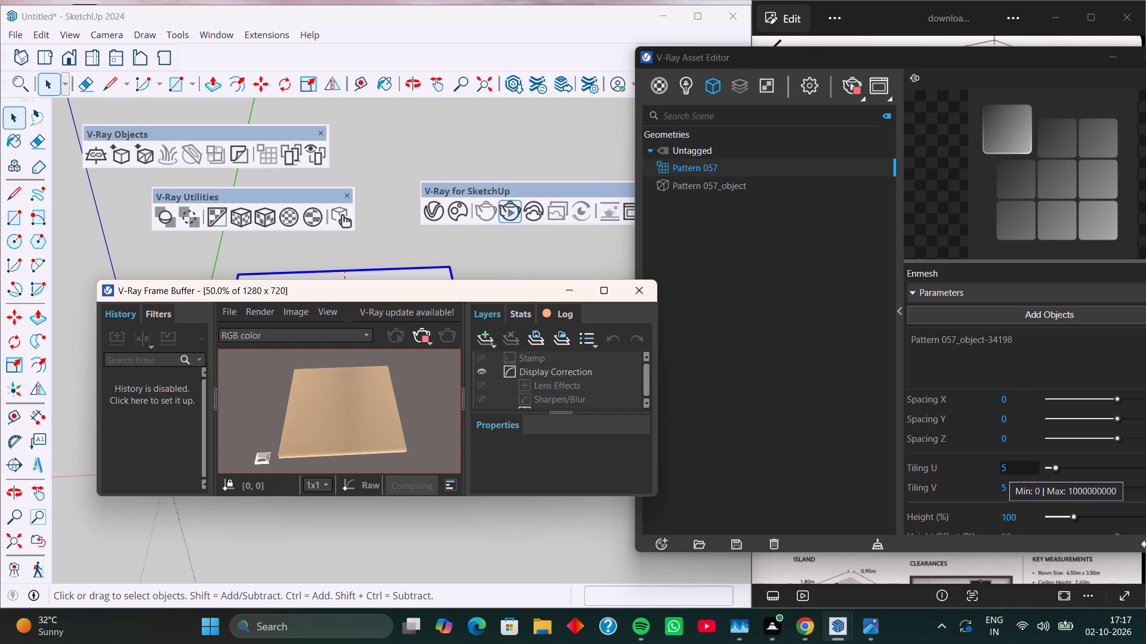
pyautogui.click(421, 327)
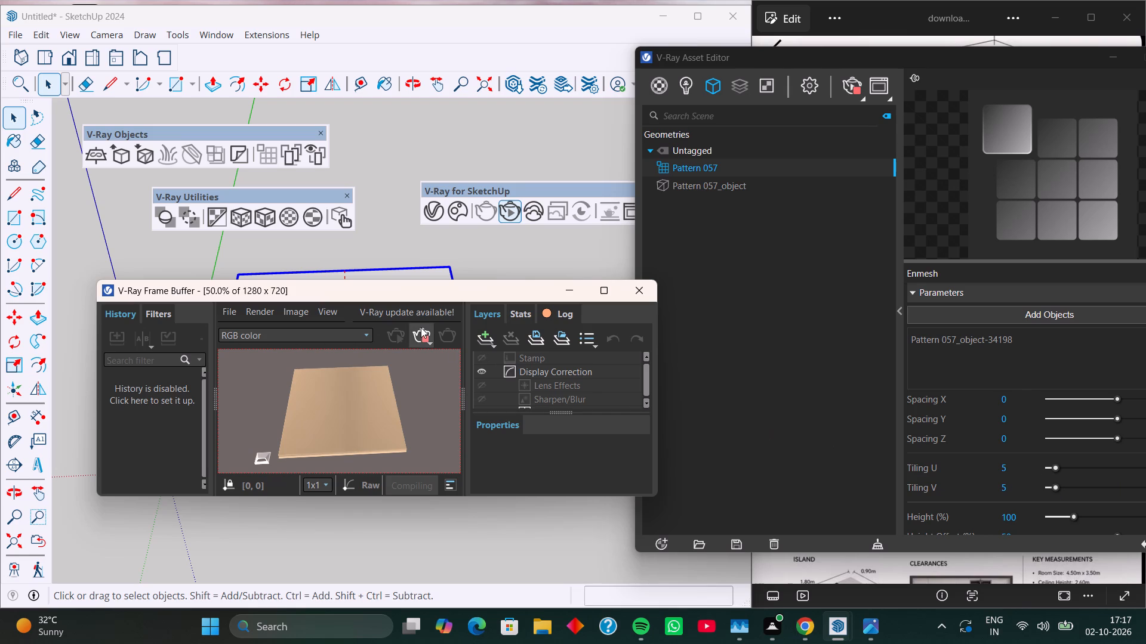
pyautogui.click(394, 333)
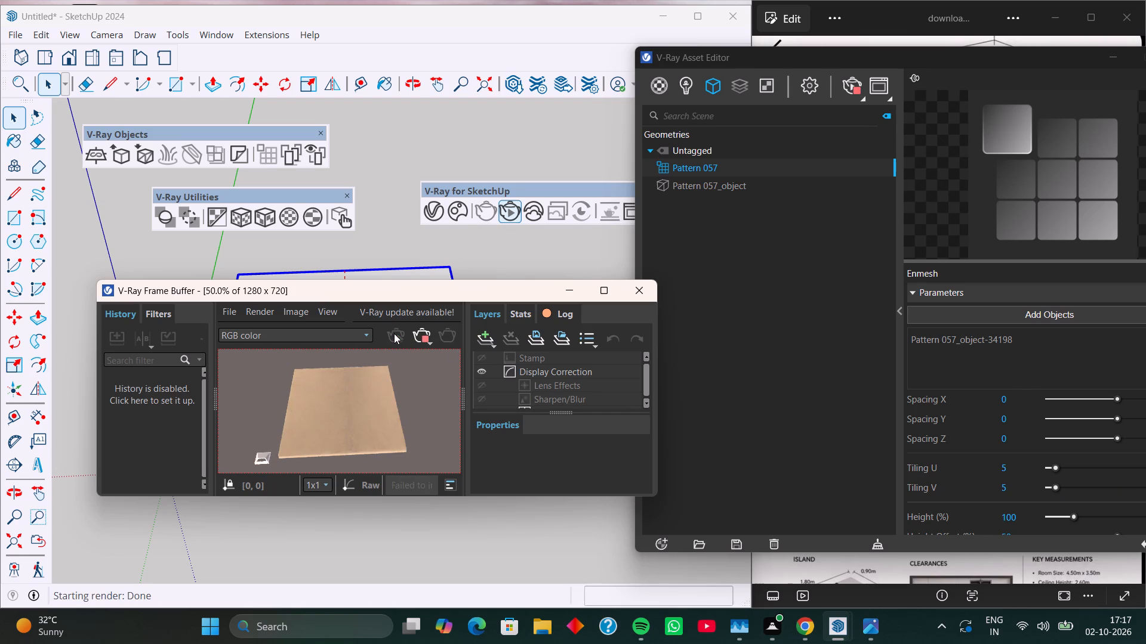
pyautogui.click(850, 80)
pyautogui.click(848, 87)
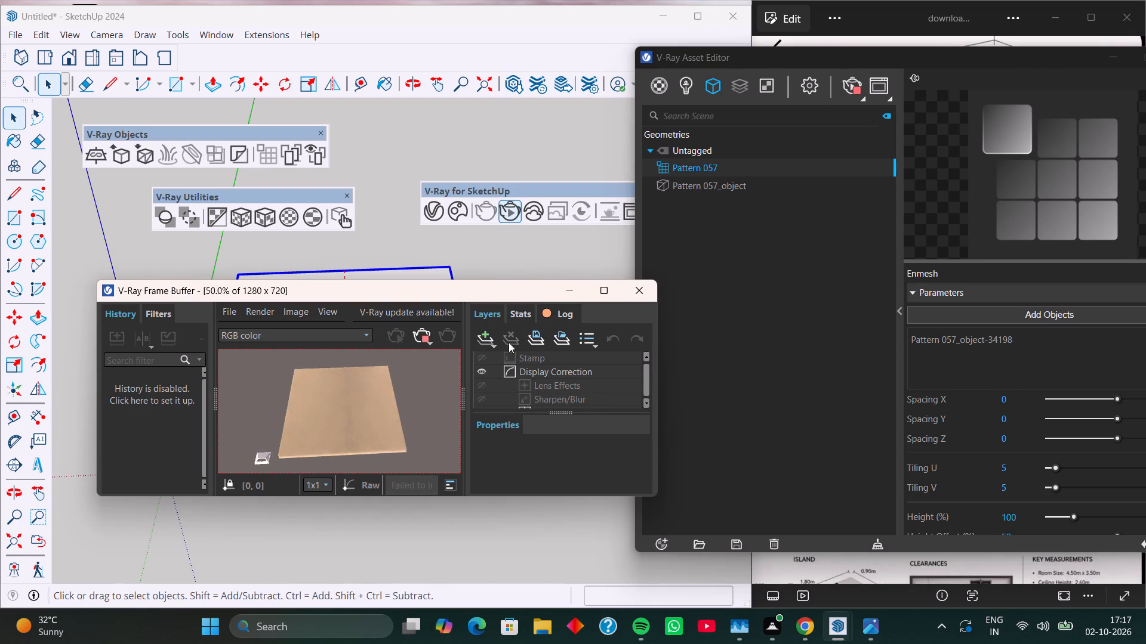
pyautogui.click(427, 326)
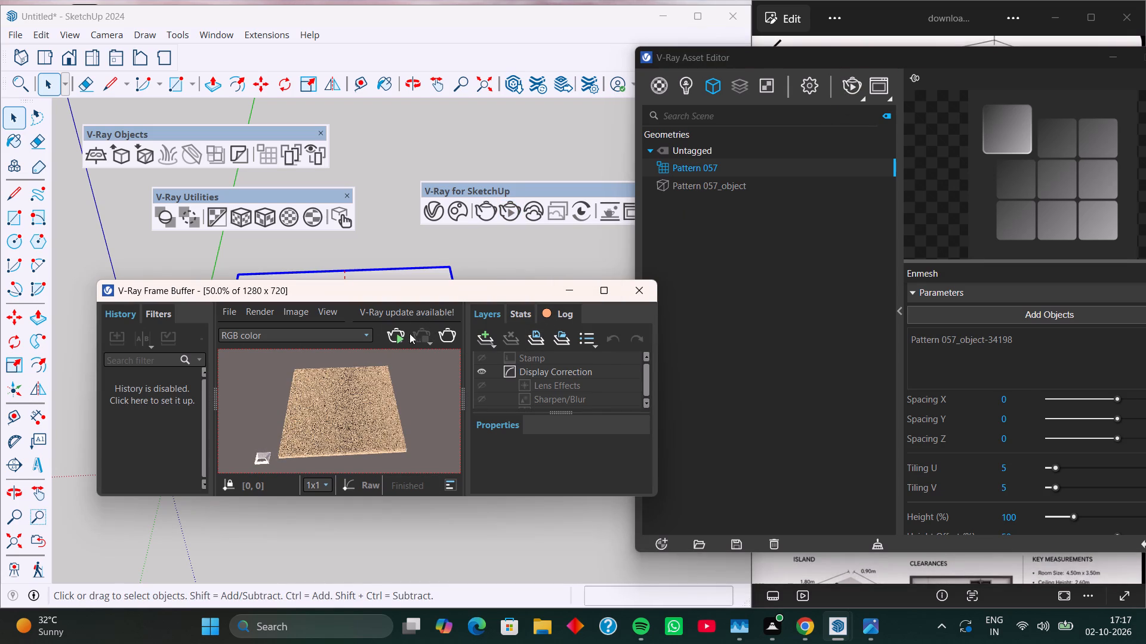
# Restart the interactive render of the floor and close the Frame Buffer.
pyautogui.click(390, 333)
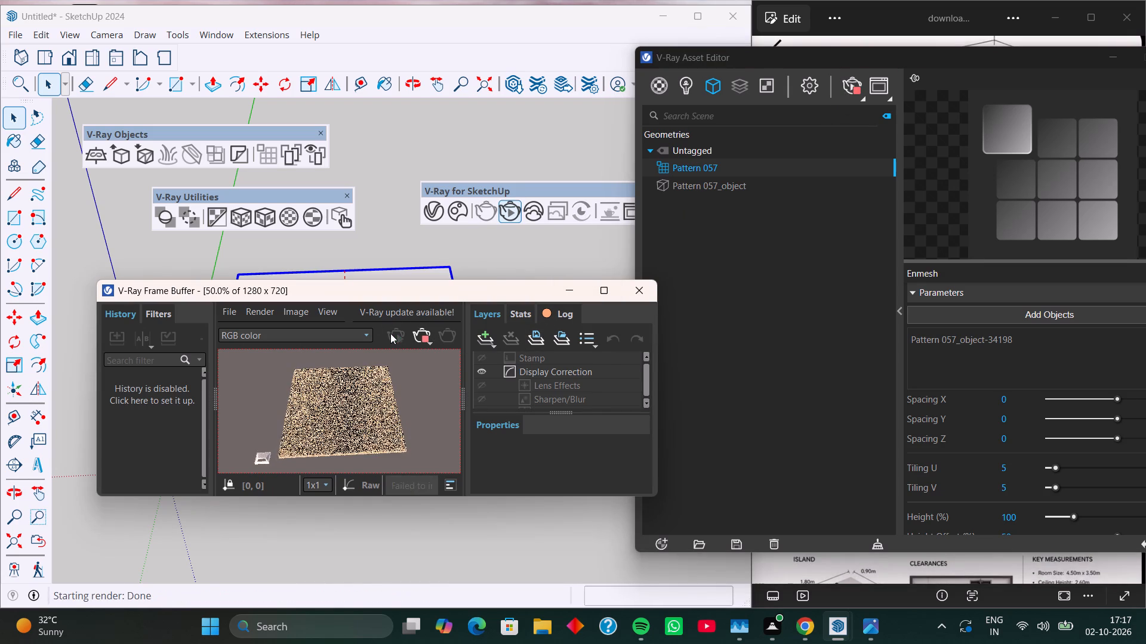
pyautogui.click(642, 292)
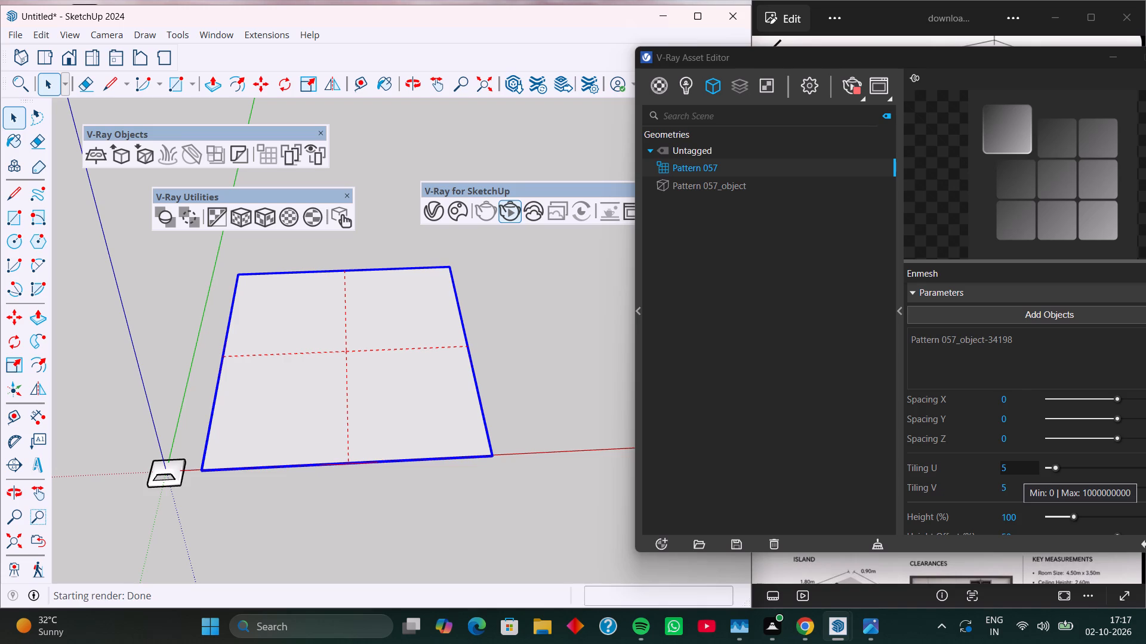
# Set the Pattern 057 Enmesh Tiling U and Tiling V to 10 and its Height to 400%.
pyautogui.scroll(-3, 988, 421)
pyautogui.scroll(3, 988, 421)
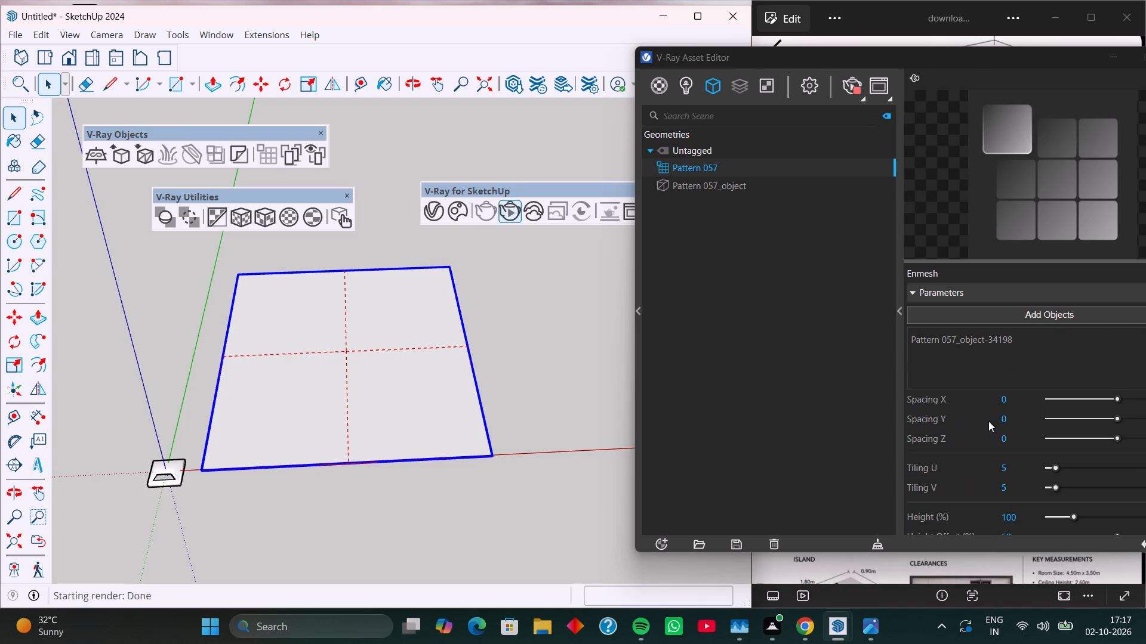
pyautogui.scroll(-1, 988, 421)
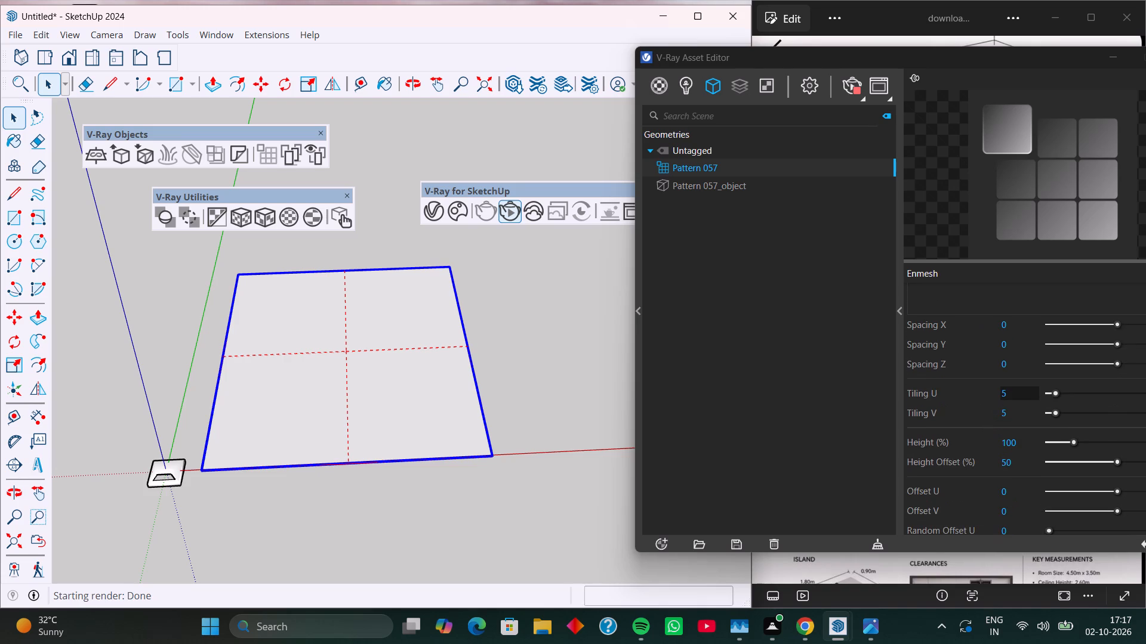
pyautogui.moveTo(1015, 394); pyautogui.dragTo(965, 404)
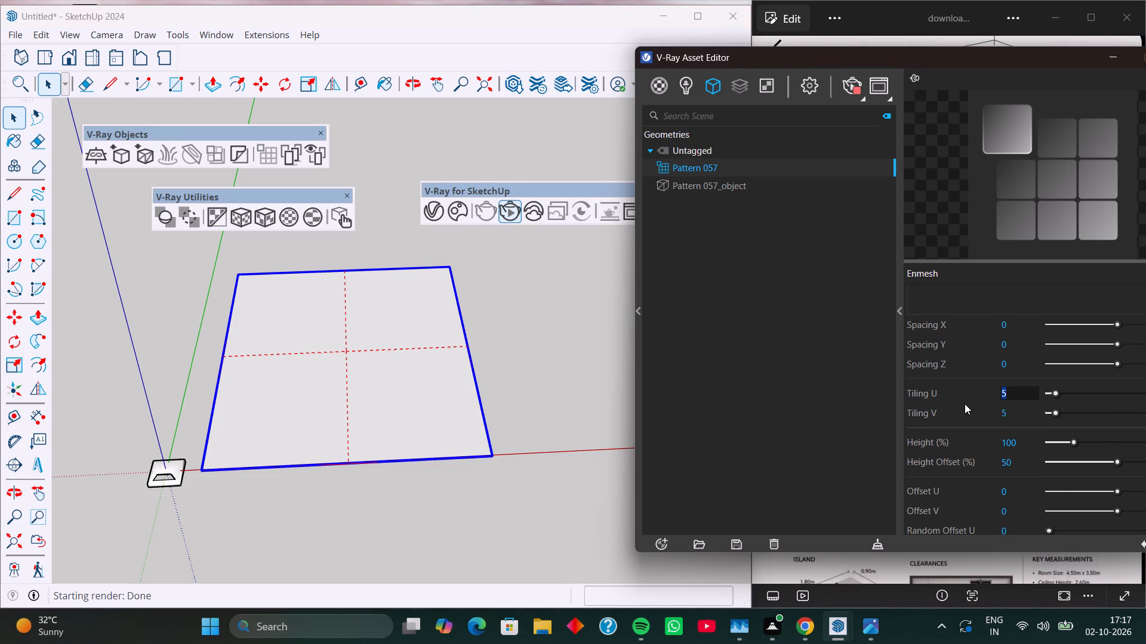
pyautogui.write('10')
pyautogui.moveTo(1015, 407); pyautogui.dragTo(991, 414)
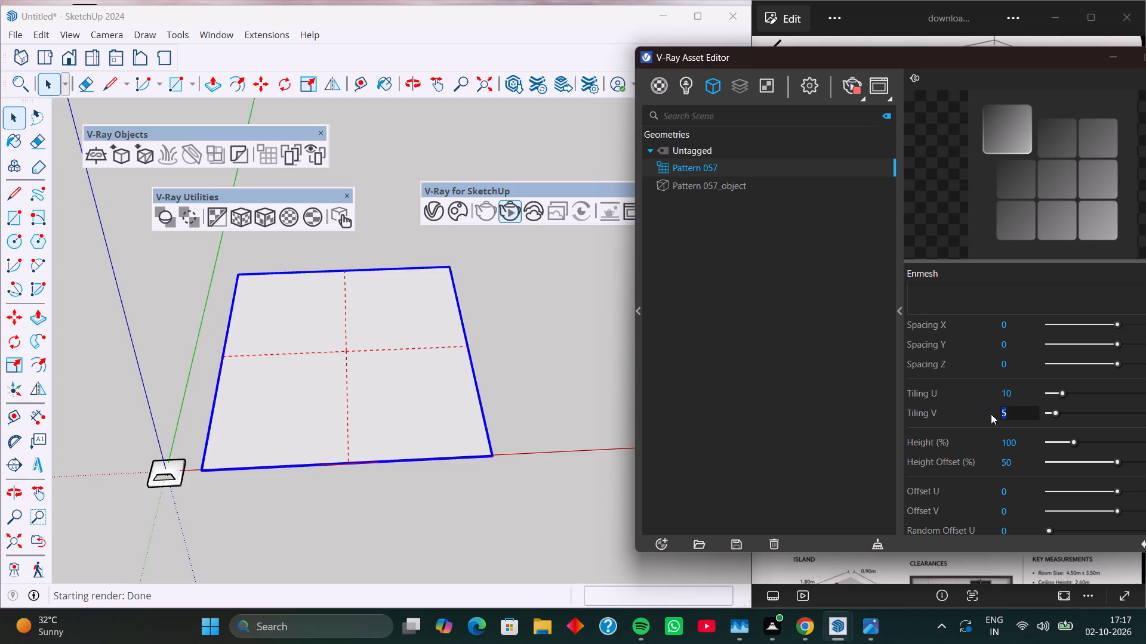
pyautogui.moveTo(991, 414); pyautogui.dragTo(990, 414)
pyautogui.write('10')
pyautogui.moveTo(1034, 442); pyautogui.dragTo(966, 450)
pyautogui.write('400')
pyautogui.press('Return')
# Restart the interactive render and examine the floor's Enmesh pattern in the Frame Buffer.
pyautogui.click(509, 213)
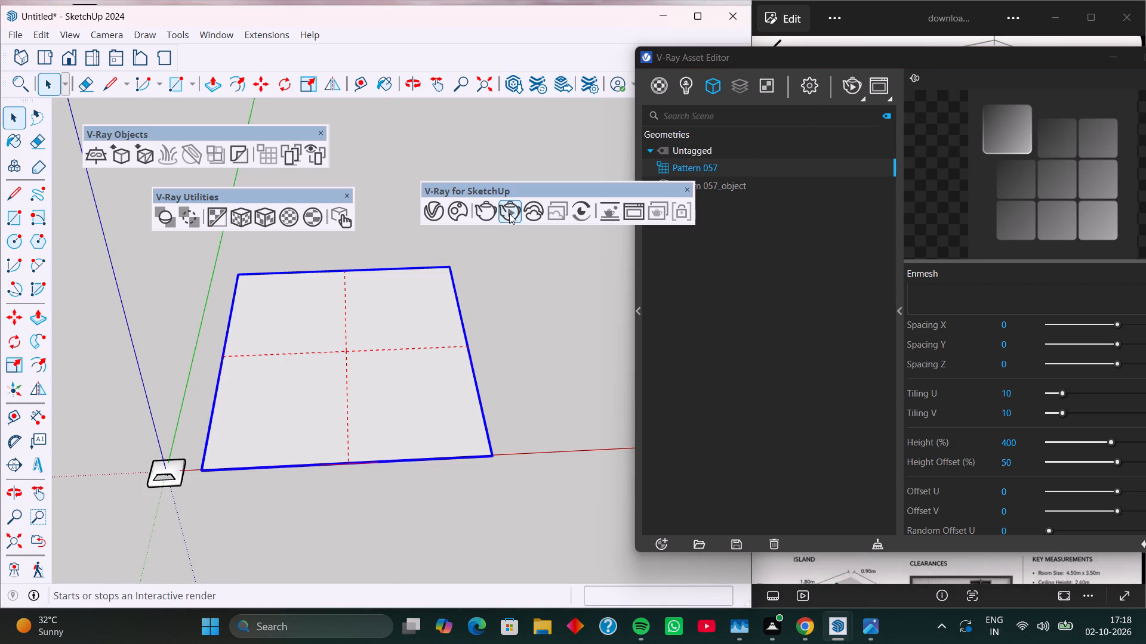
pyautogui.click(509, 213)
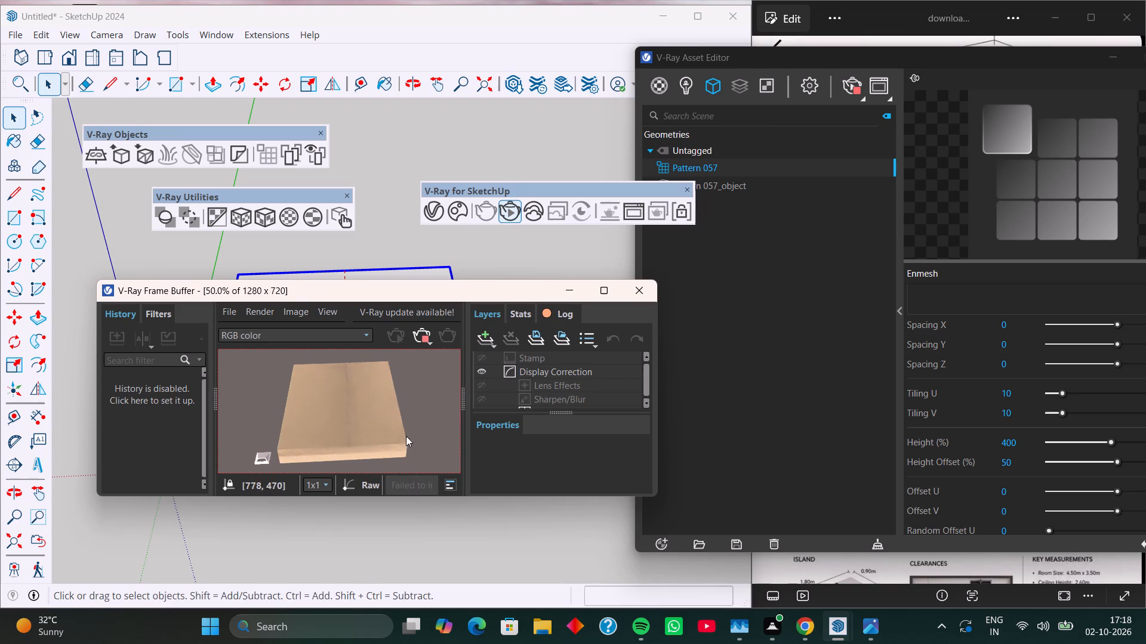
pyautogui.scroll(1, 329, 422)
pyautogui.scroll(-1, 329, 422)
pyautogui.scroll(1, 329, 422)
pyautogui.scroll(-1, 329, 422)
pyautogui.scroll(1, 329, 422)
pyautogui.scroll(-1, 329, 422)
pyautogui.scroll(1, 329, 422)
pyautogui.scroll(-1, 329, 422)
# Rerun the interactive render, stop it, and examine the floor's Enmesh pattern up close.
pyautogui.click(855, 80)
pyautogui.click(855, 80)
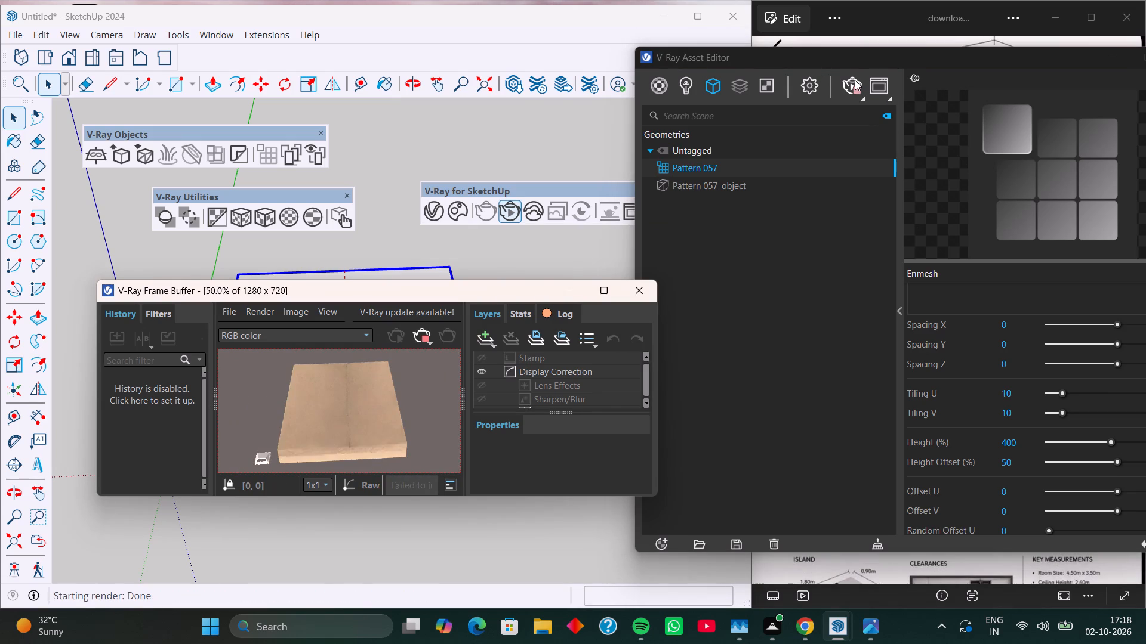
pyautogui.click(883, 78)
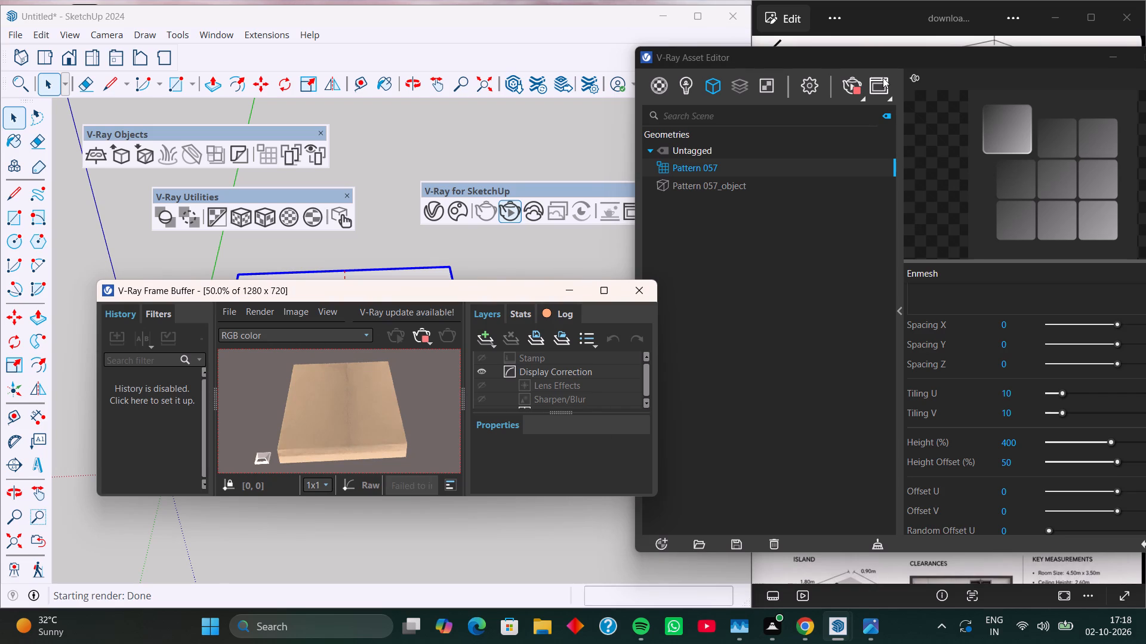
pyautogui.click(883, 78)
pyautogui.click(849, 81)
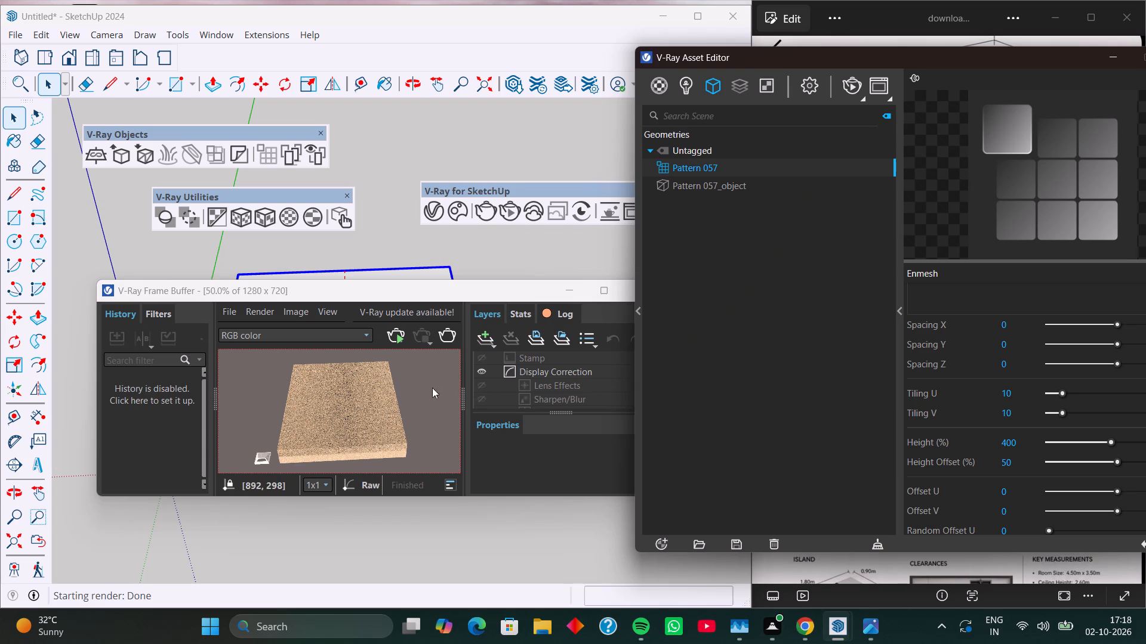
pyautogui.scroll(1, 362, 454)
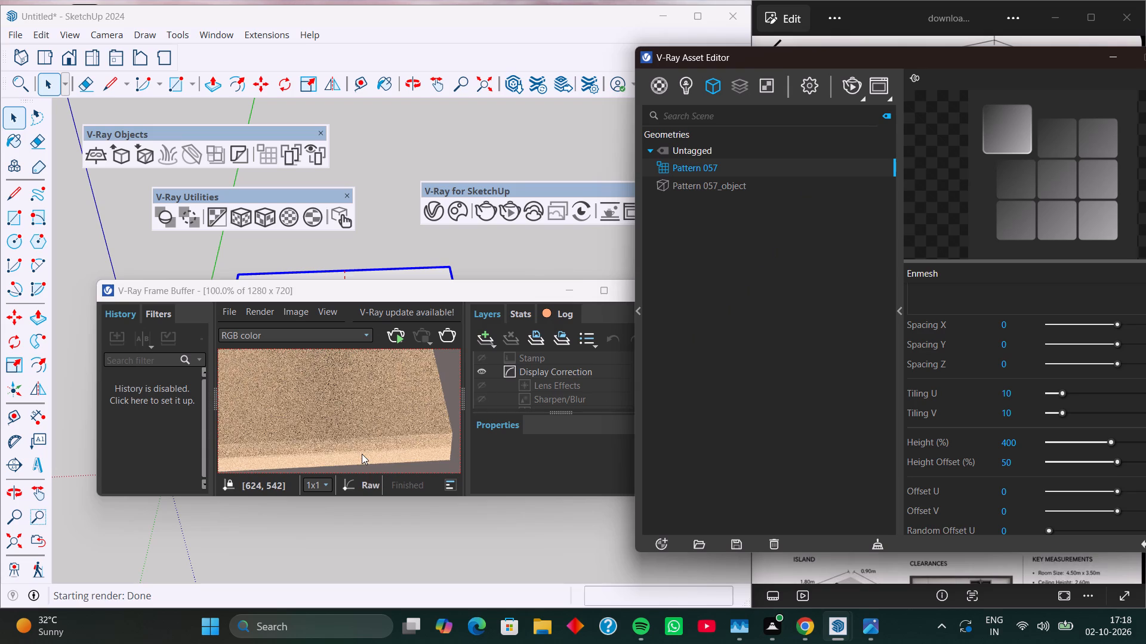
pyautogui.scroll(-1, 362, 454)
pyautogui.scroll(2, 343, 437)
pyautogui.scroll(-1, 343, 437)
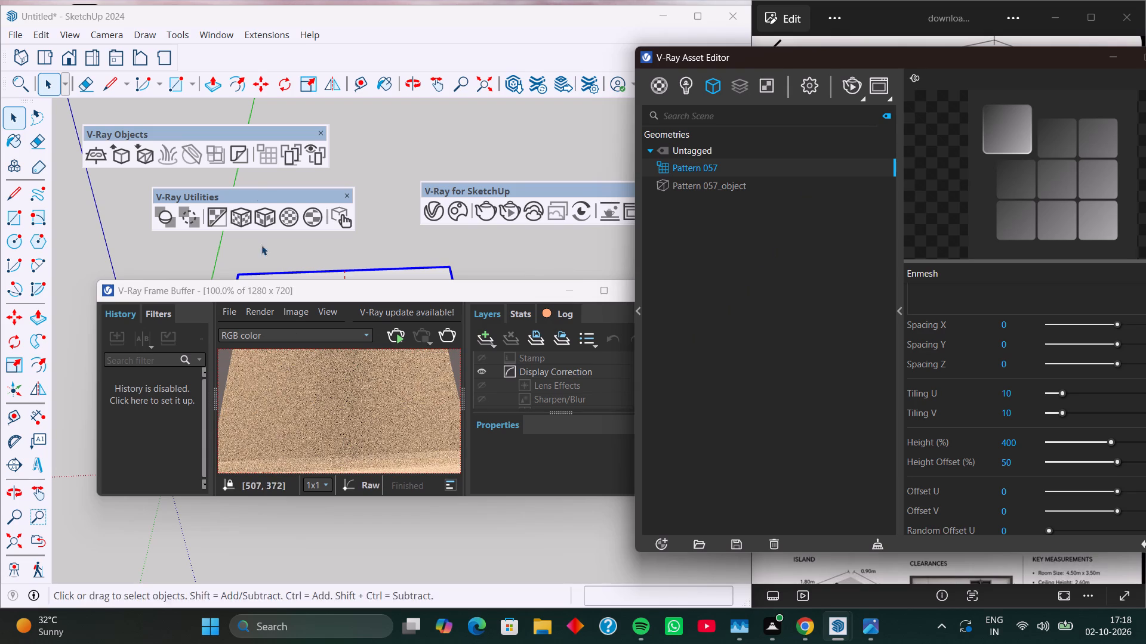
# Try a box texture projection on the selected floor and a context command of the Pattern 057 geometry asset.
pyautogui.click(265, 218)
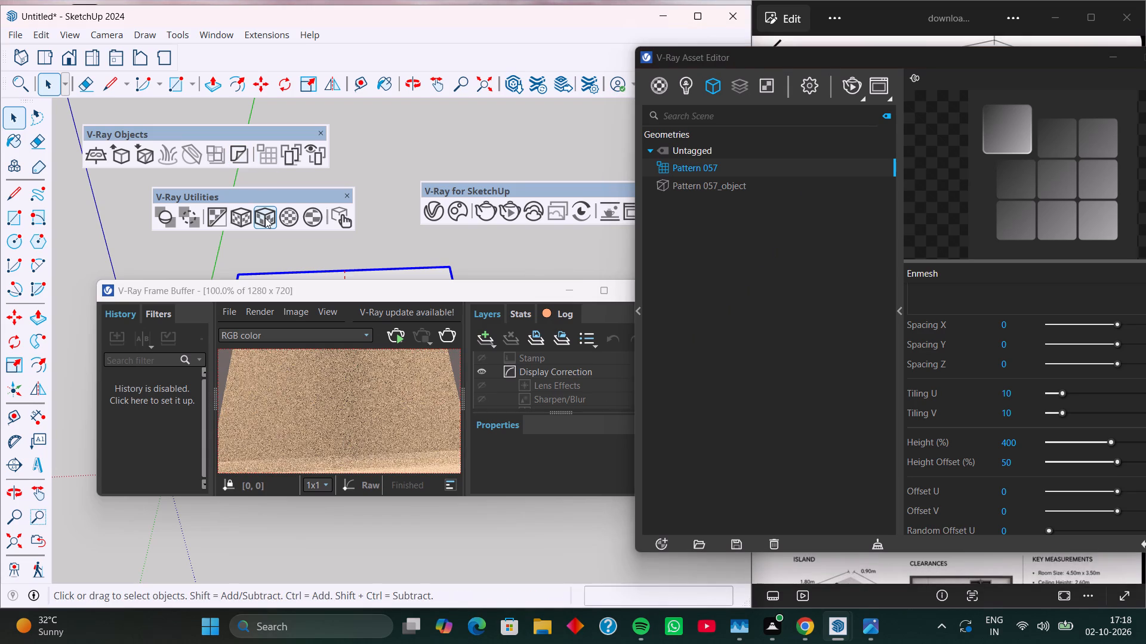
pyautogui.rightClick(747, 163)
pyautogui.click(774, 188)
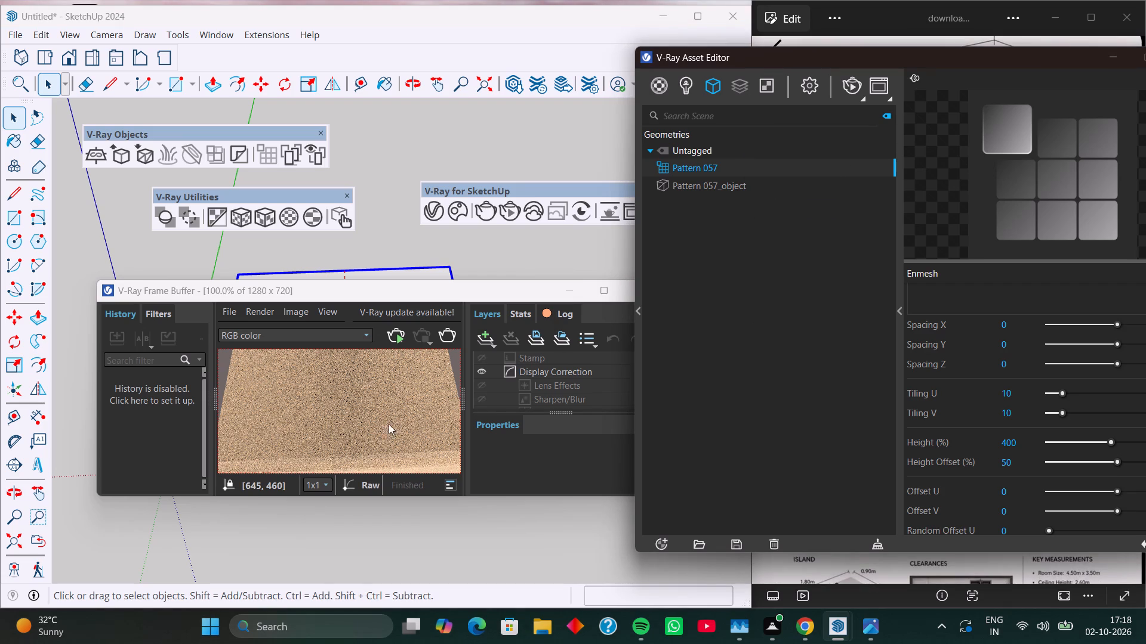
# Review the floor render and Pattern 057's Enmesh parameters, and try to open the source object in its object list.
pyautogui.scroll(-1, 351, 423)
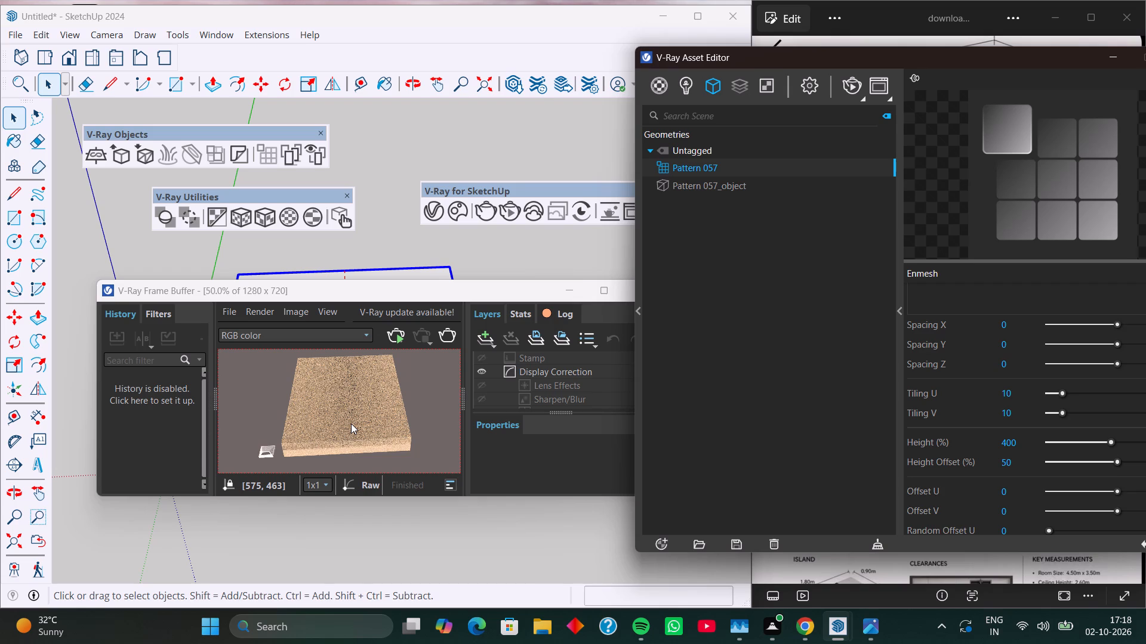
pyautogui.scroll(-8, 994, 432)
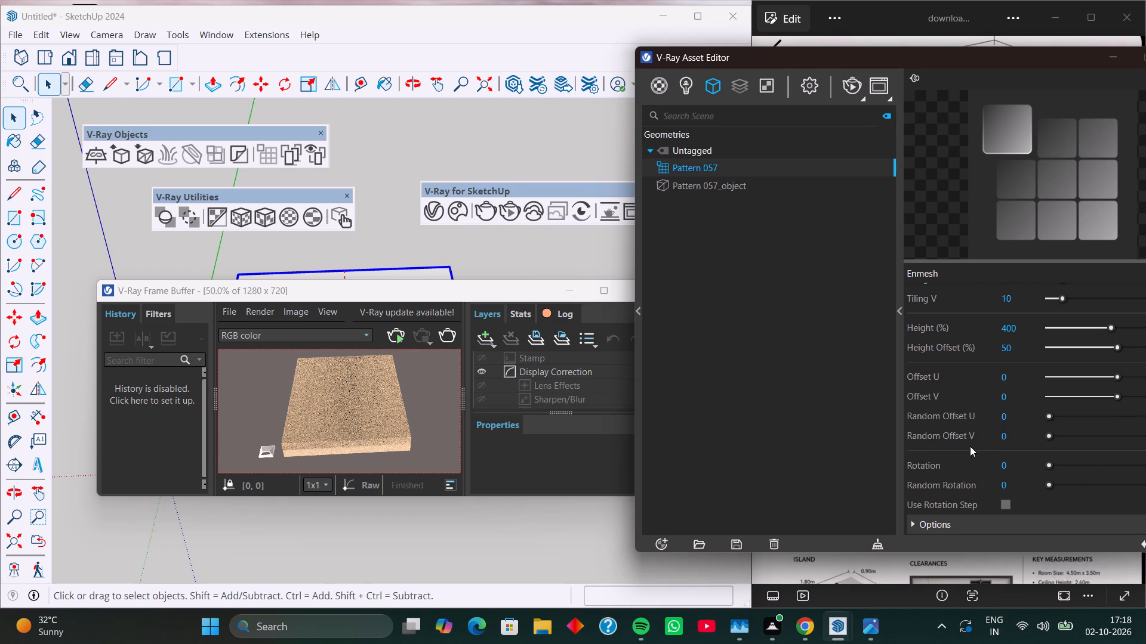
pyautogui.scroll(9, 961, 363)
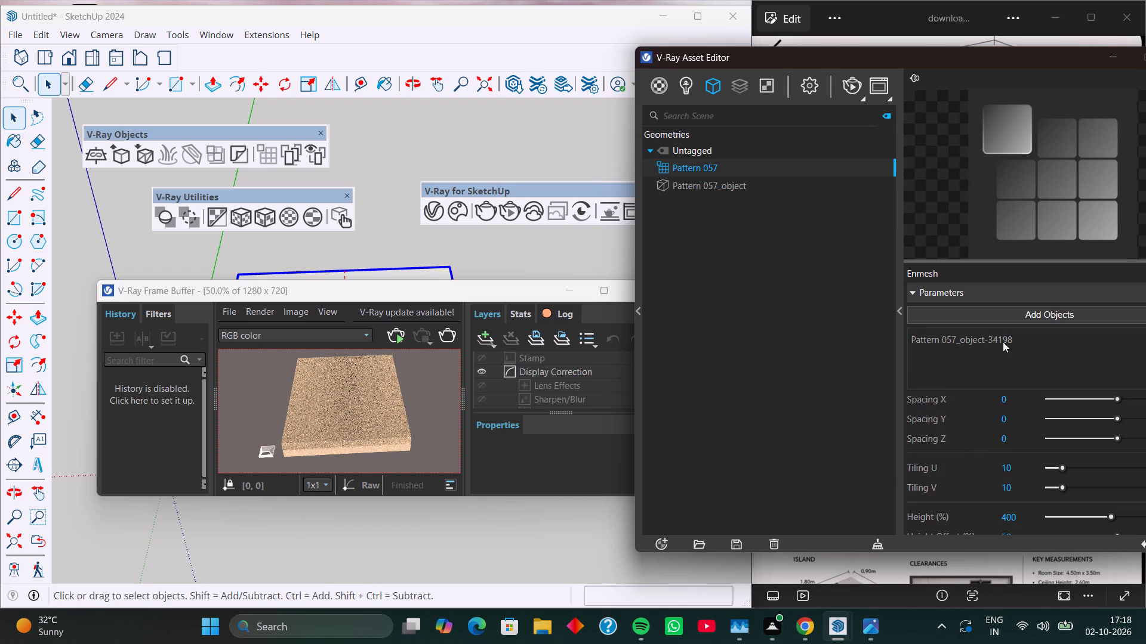
pyautogui.click(1011, 343)
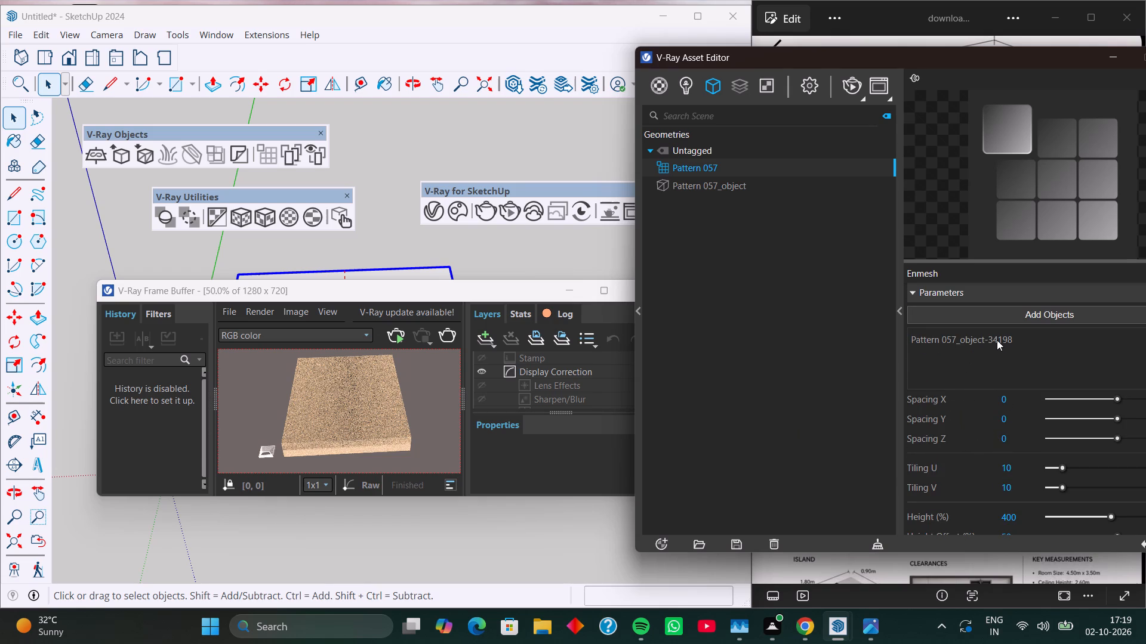
pyautogui.doubleClick(997, 340)
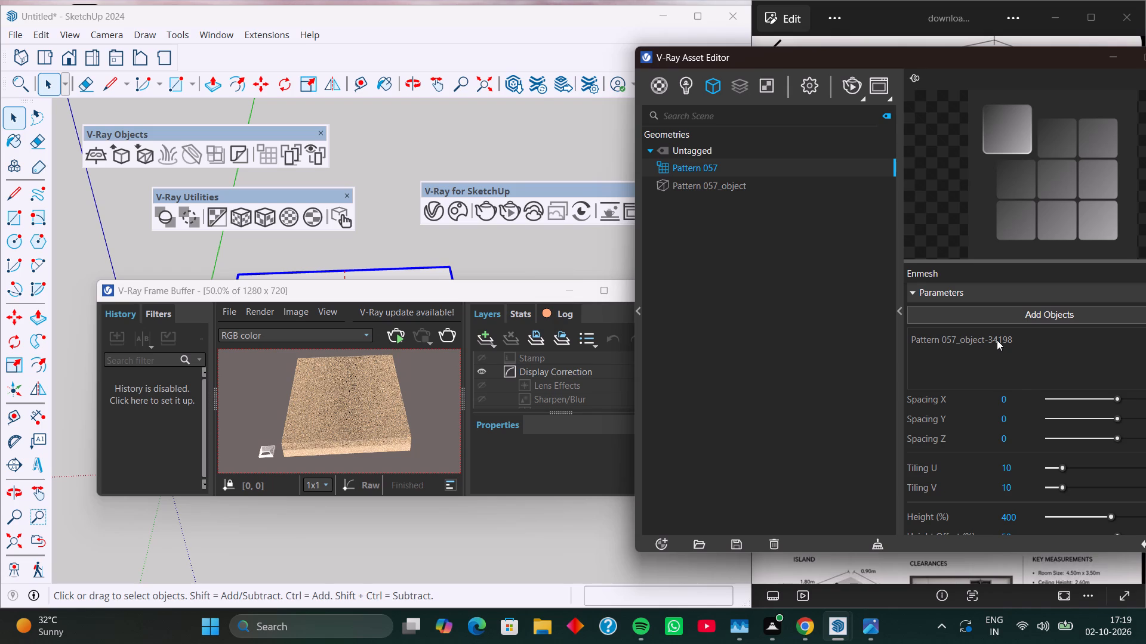
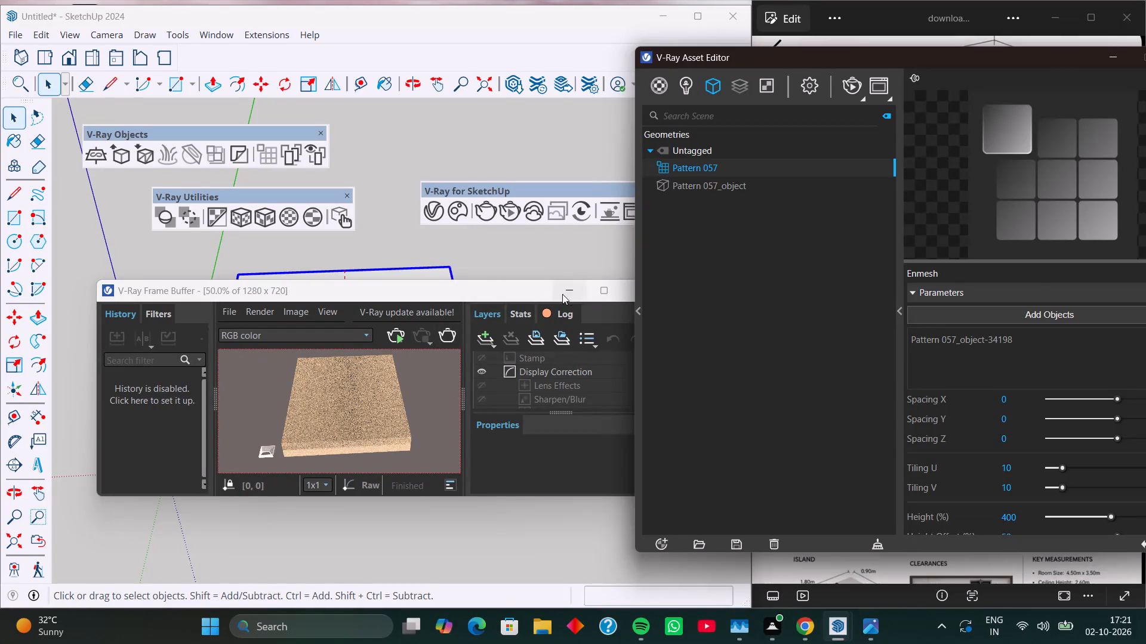
# Close the render window, delete the floor slab from the model and purge unused V-Ray assets.
pyautogui.click(538, 287)
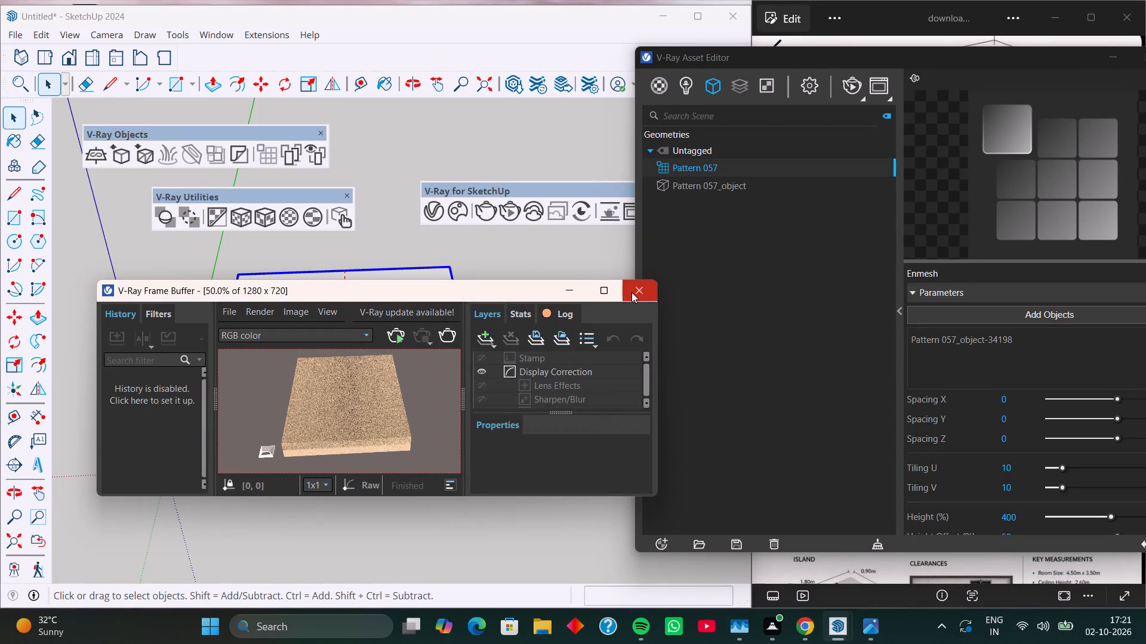
pyautogui.click(631, 292)
pyautogui.press('Delete')
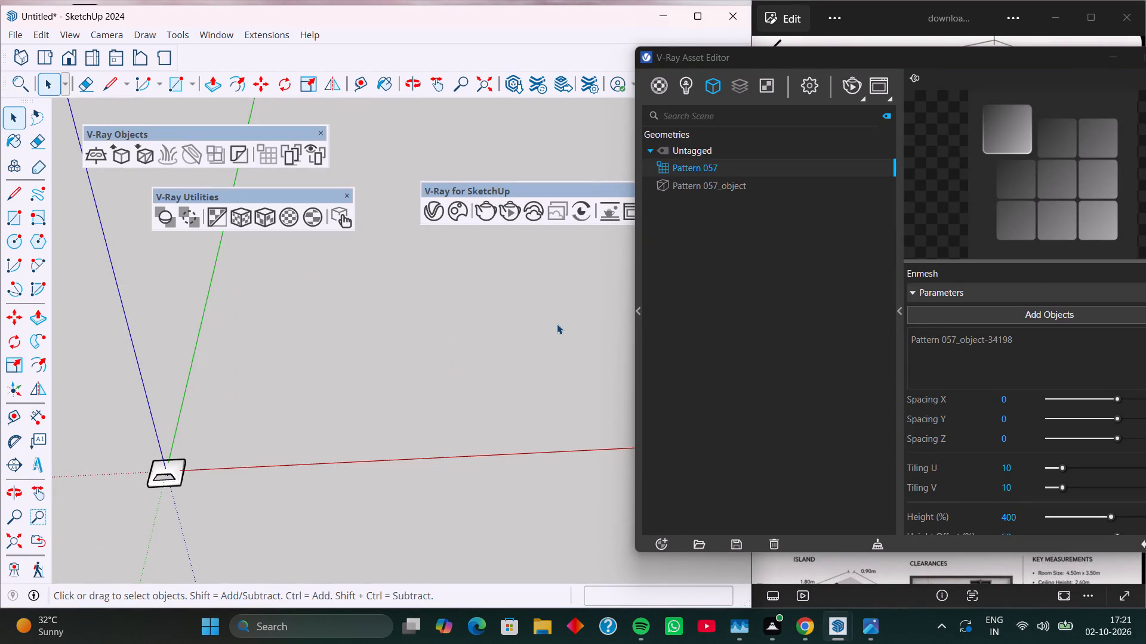
pyautogui.click(879, 542)
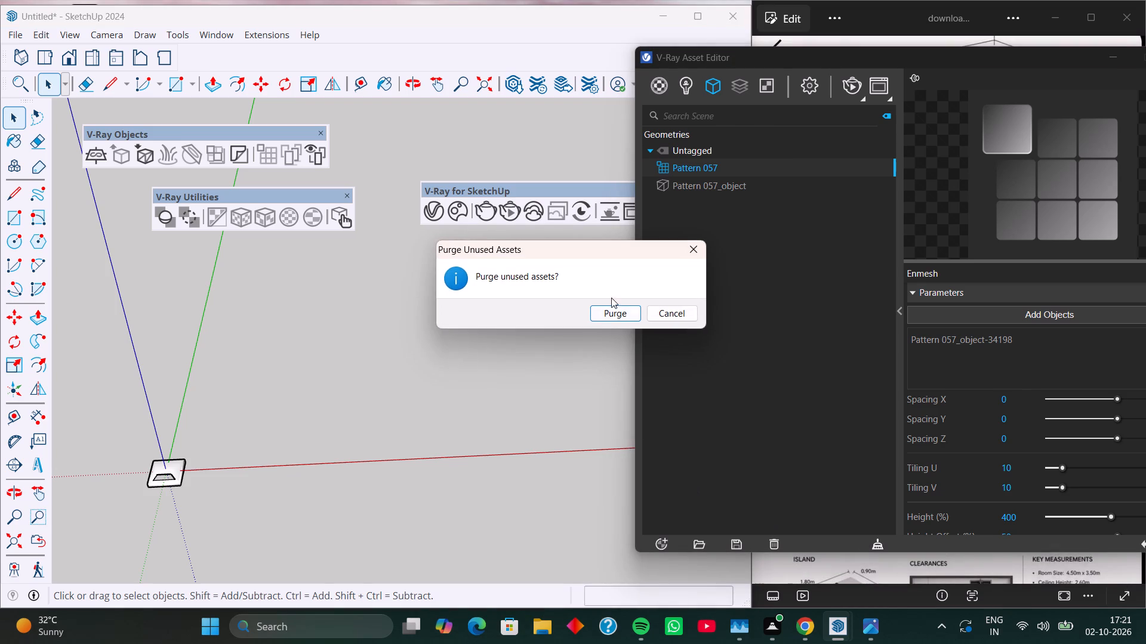
pyautogui.click(614, 311)
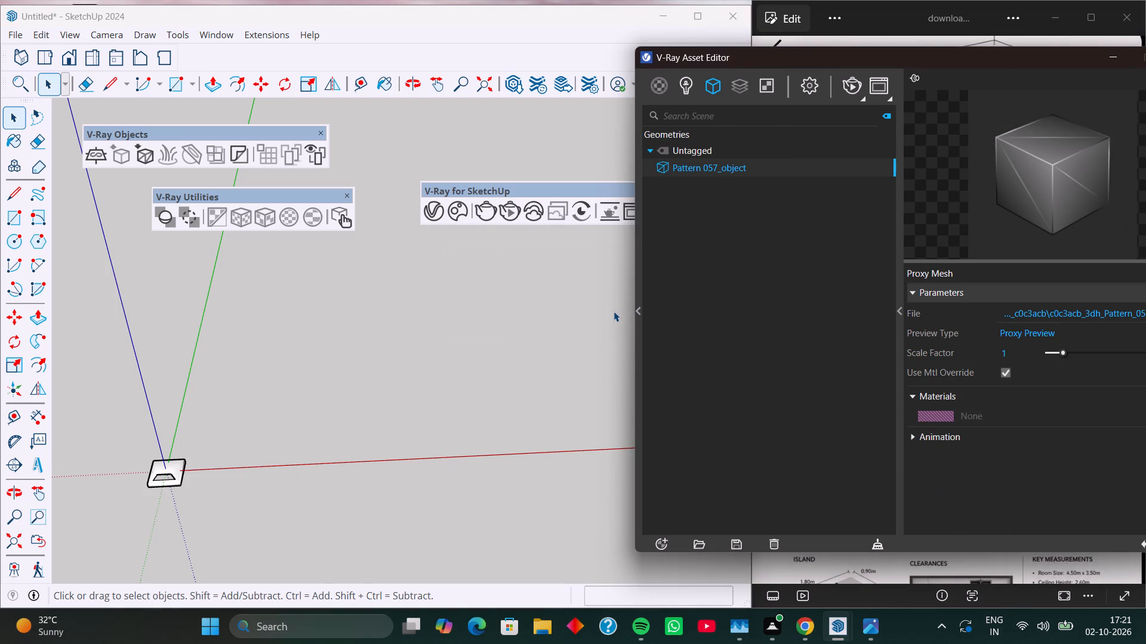
# Delete the small pattern source object at the origin and purge its unused V-Ray assets.
pyautogui.click(152, 478)
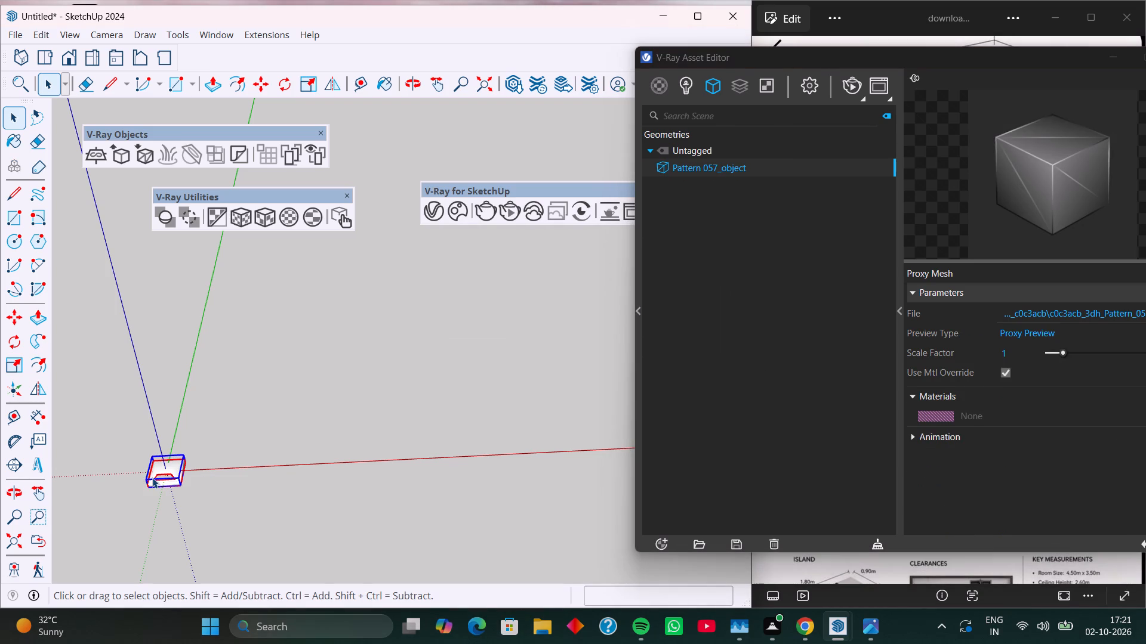
pyautogui.press('Delete')
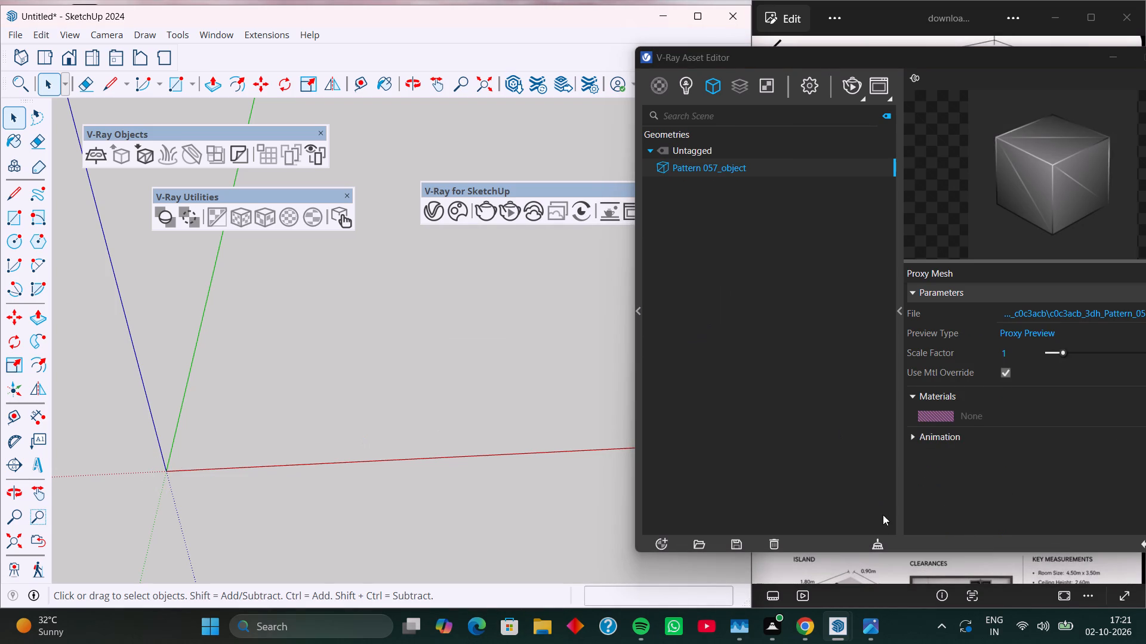
pyautogui.click(878, 542)
pyautogui.click(623, 315)
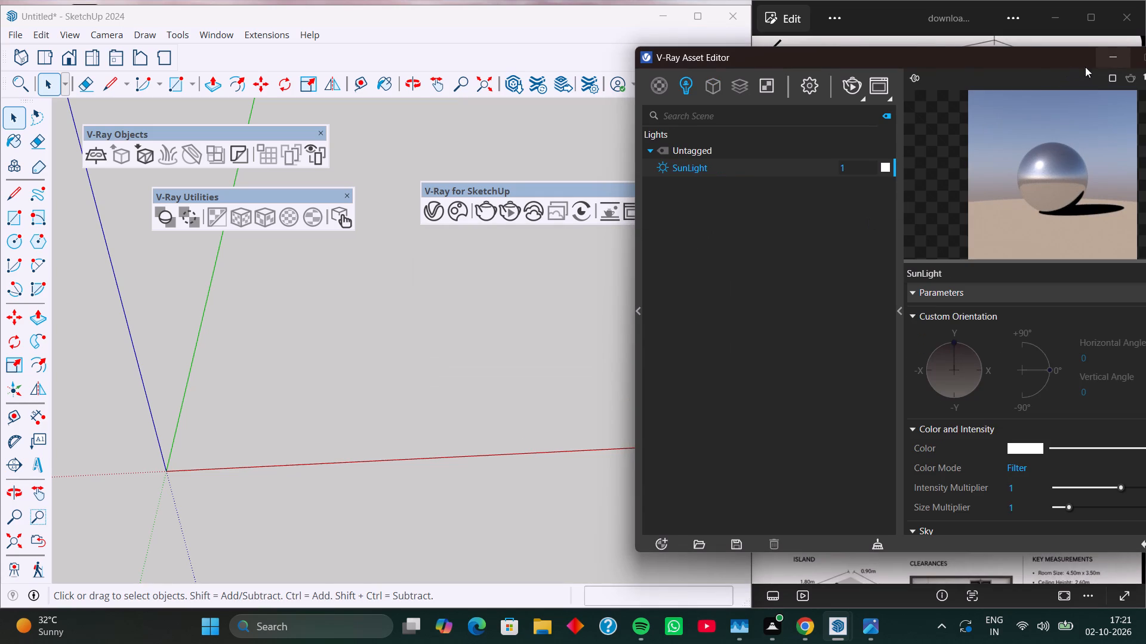
# Draw an upright rectangle near the origin, facing along the green axis.
pyautogui.moveTo(1045, 66); pyautogui.dragTo(1012, 20)
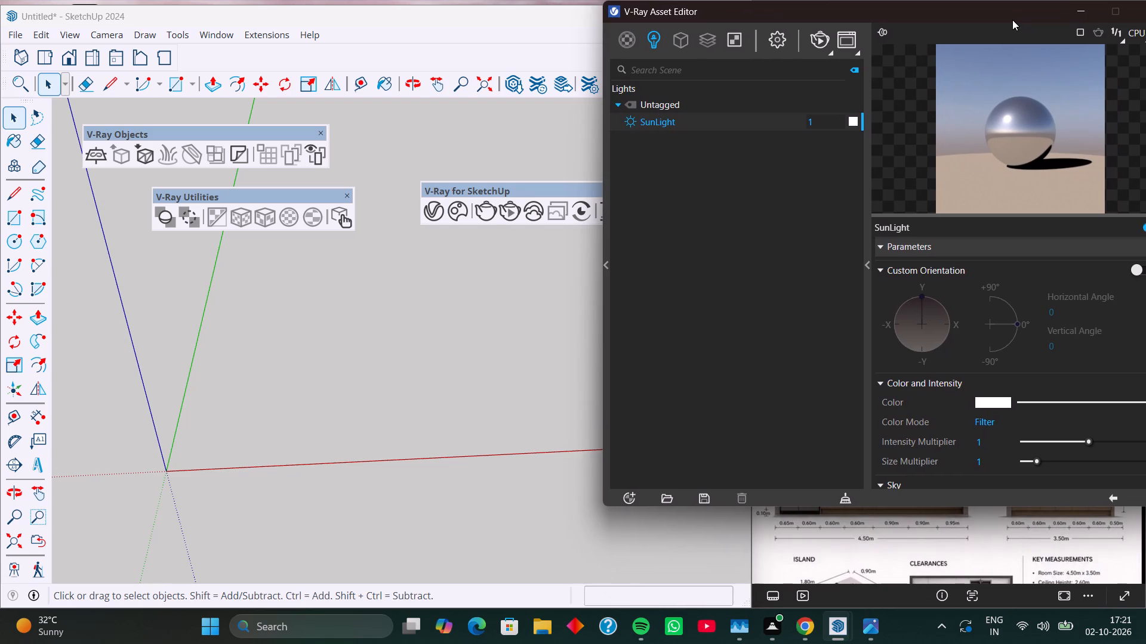
pyautogui.moveTo(1012, 20); pyautogui.dragTo(995, 18)
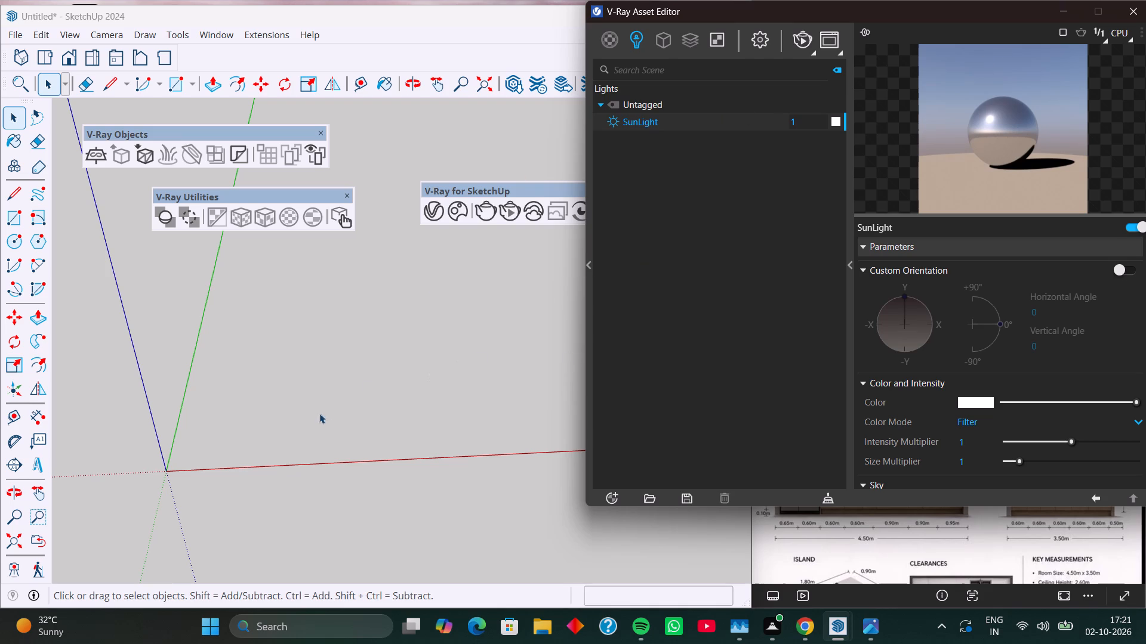
pyautogui.press('r')
pyautogui.click(212, 451)
pyautogui.press('r')
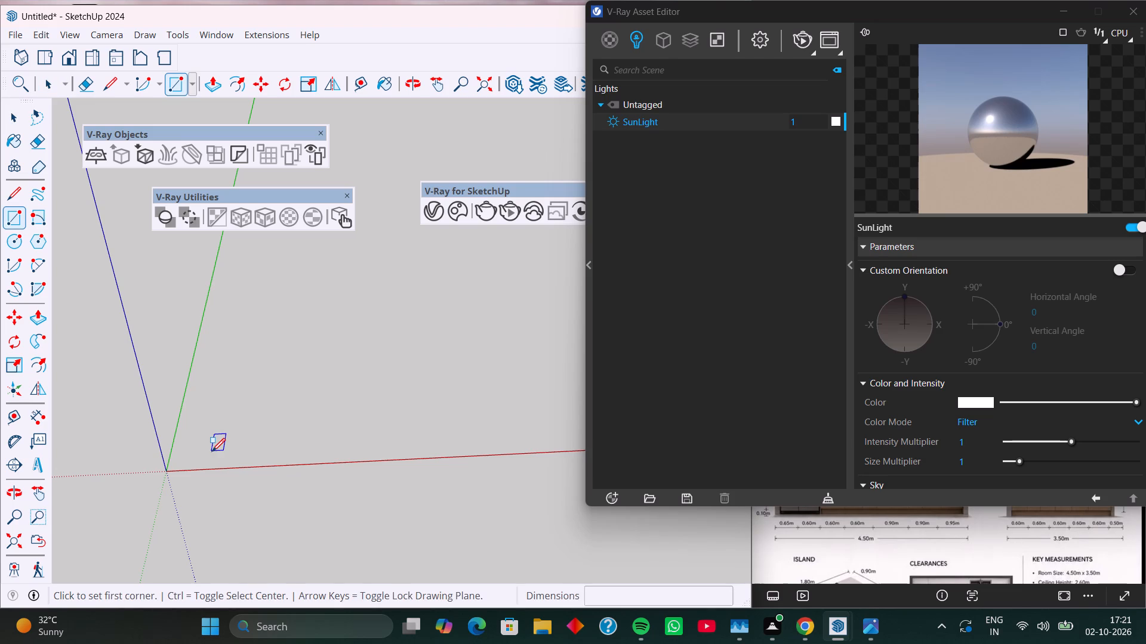
pyautogui.press('Up')
pyautogui.press('Left')
pyautogui.click(212, 451)
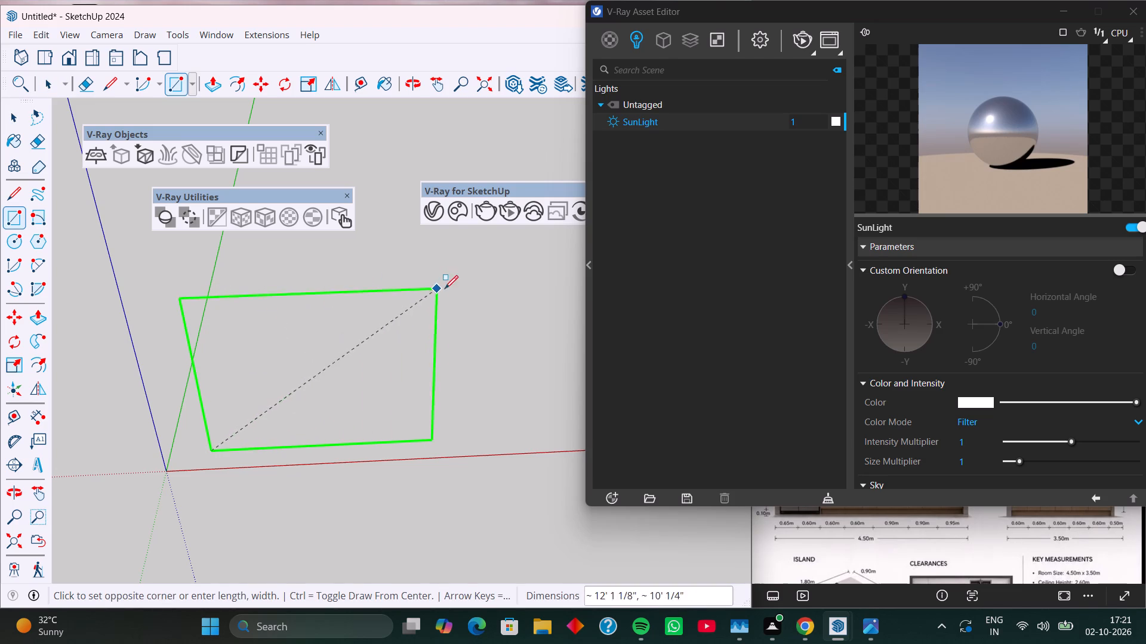
pyautogui.click(460, 259)
pyautogui.moveTo(513, 337); pyautogui.dragTo(512, 337, button='middle')
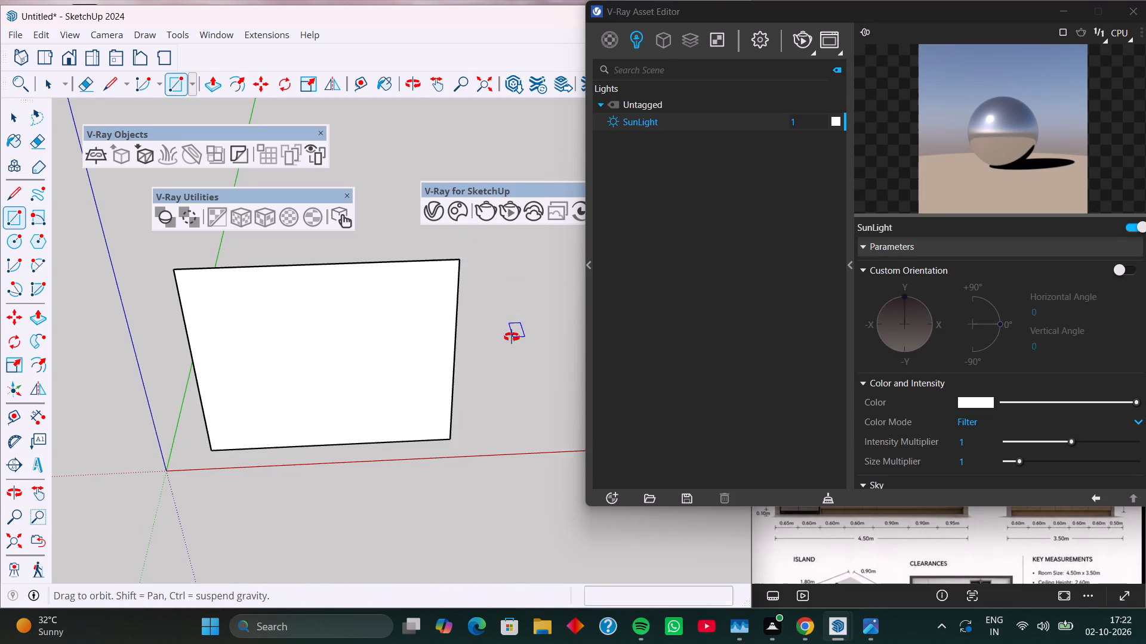
pyautogui.moveTo(512, 337); pyautogui.dragTo(483, 243, button='middle')
# Make a group from the new rectangle's face and edges.
pyautogui.press('space')
pyautogui.tripleClick(384, 385)
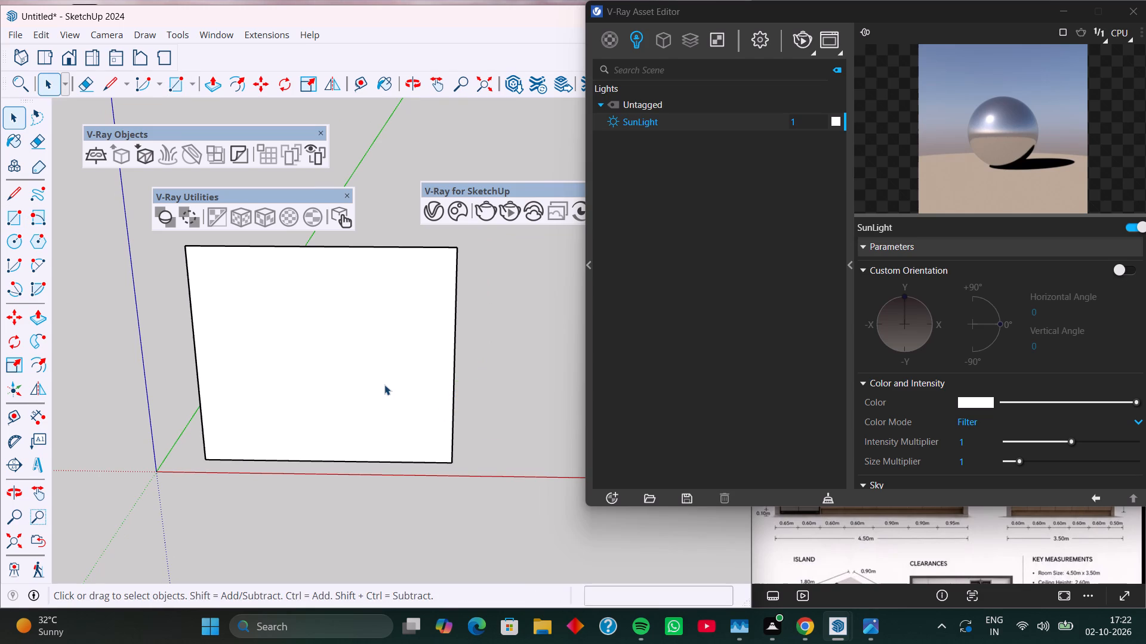
pyautogui.tripleClick(384, 385)
pyautogui.rightClick(384, 385)
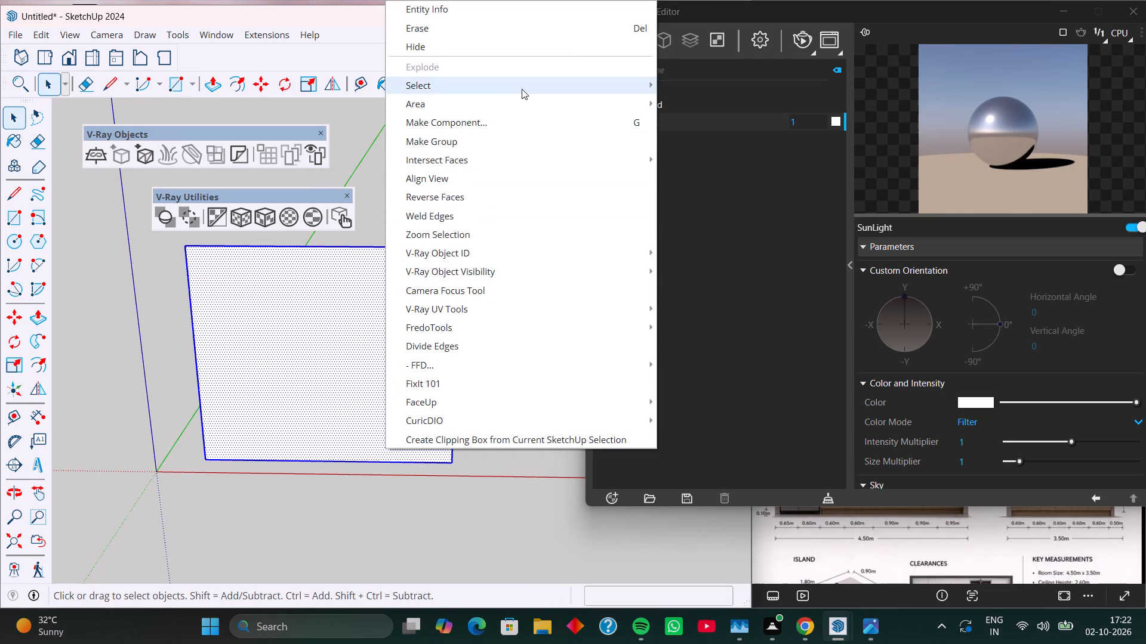
pyautogui.click(518, 137)
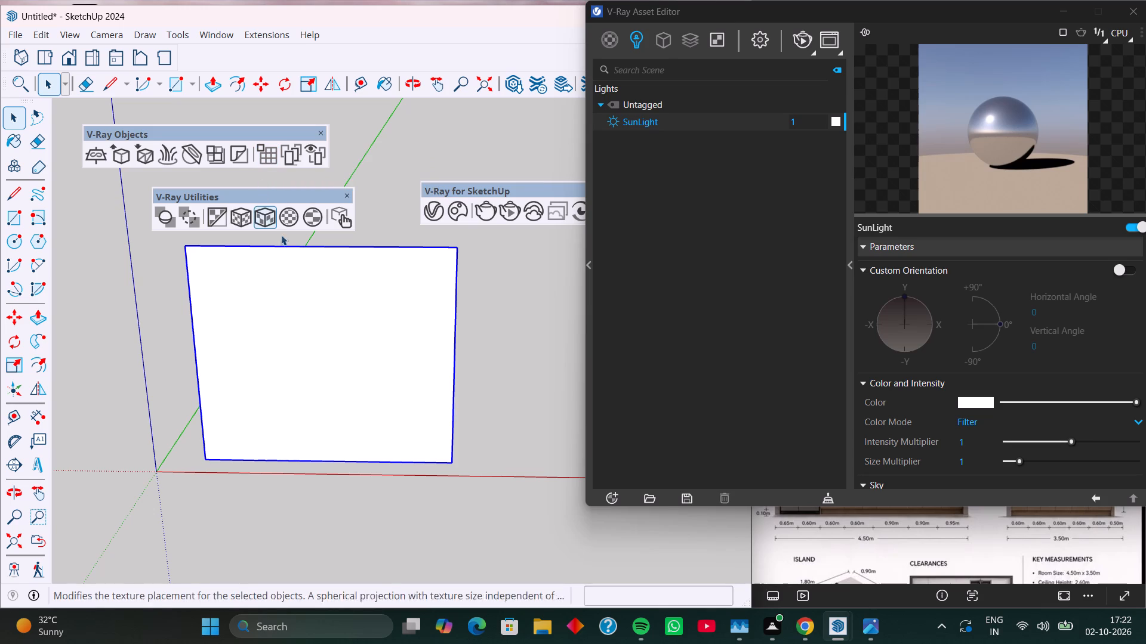
# Download the beige leather material Decovin - DNA17311 33.65cm from Chaos Cosmos and import it into the scene.
pyautogui.click(453, 210)
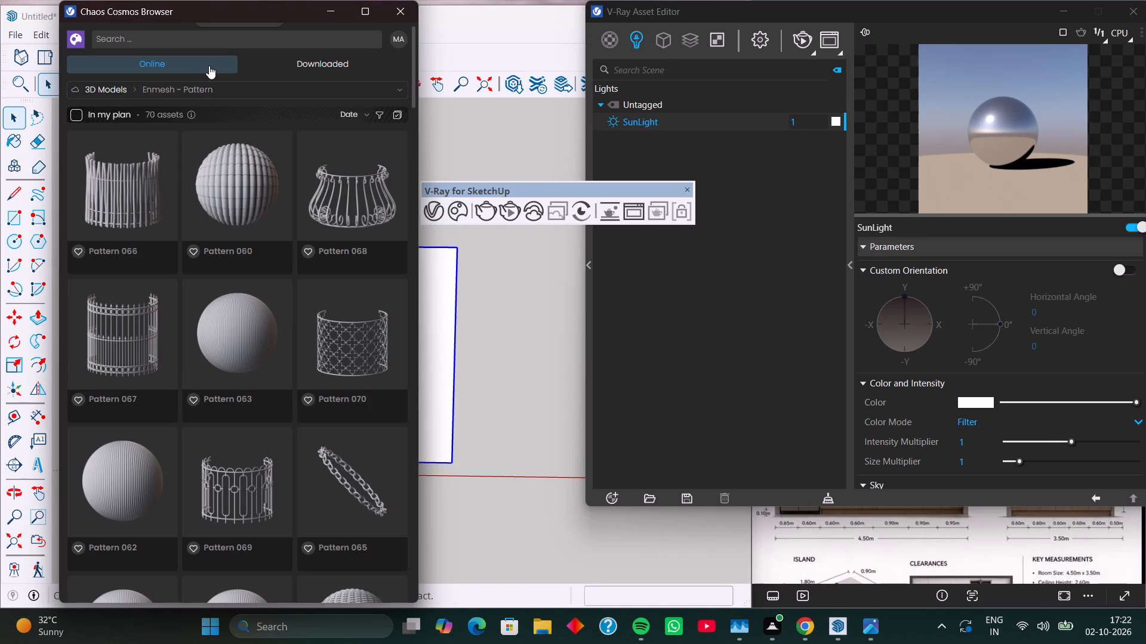
pyautogui.click(123, 85)
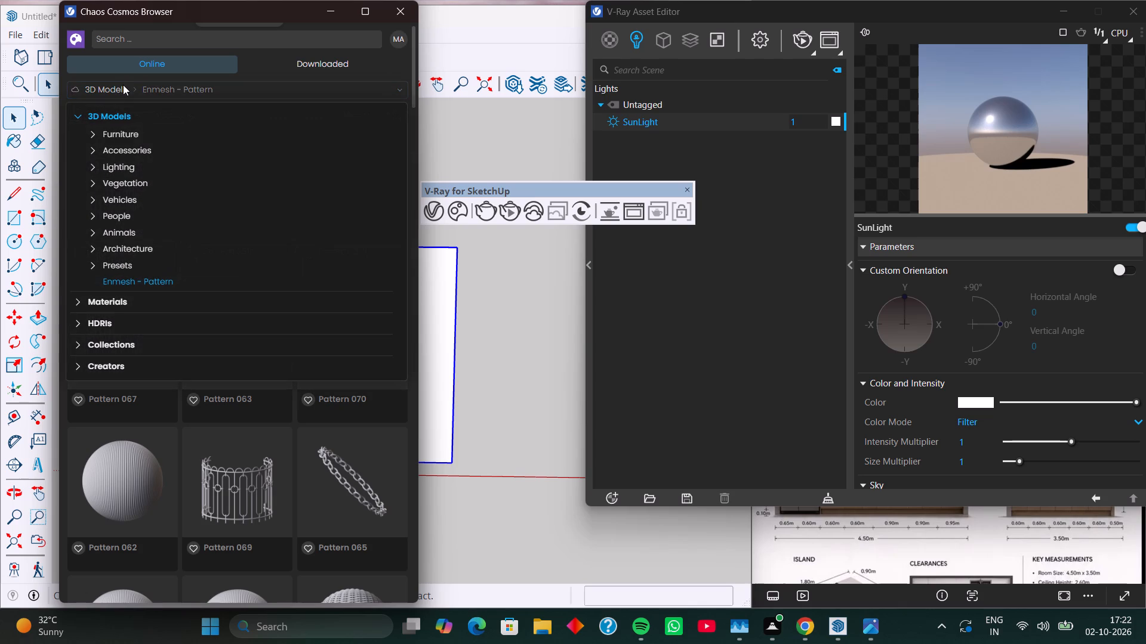
pyautogui.click(168, 301)
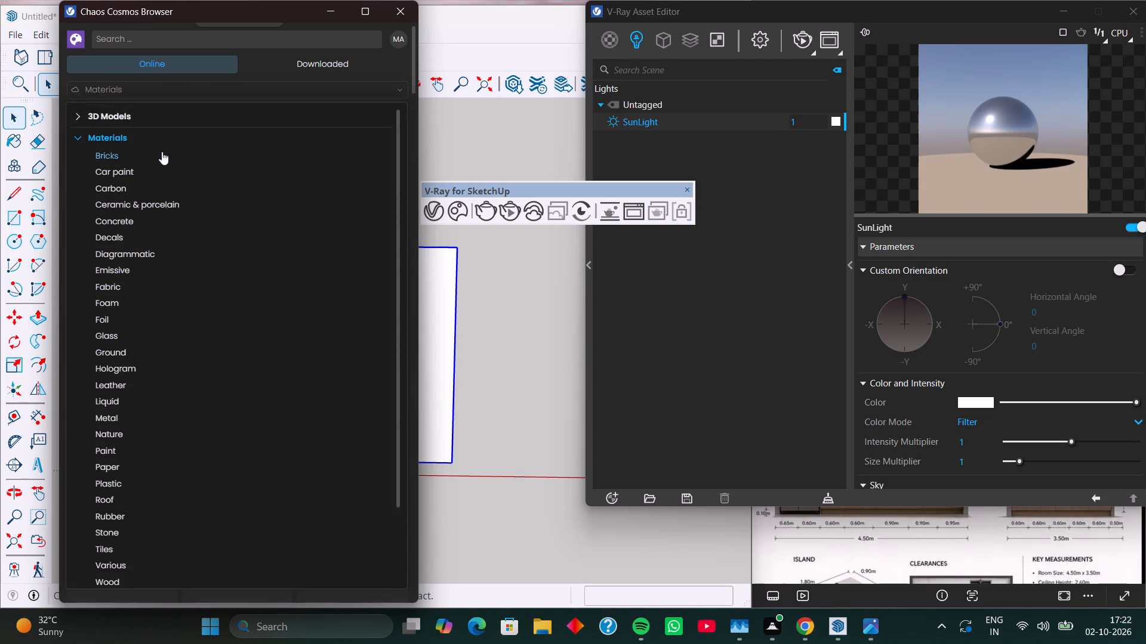
pyautogui.click(158, 385)
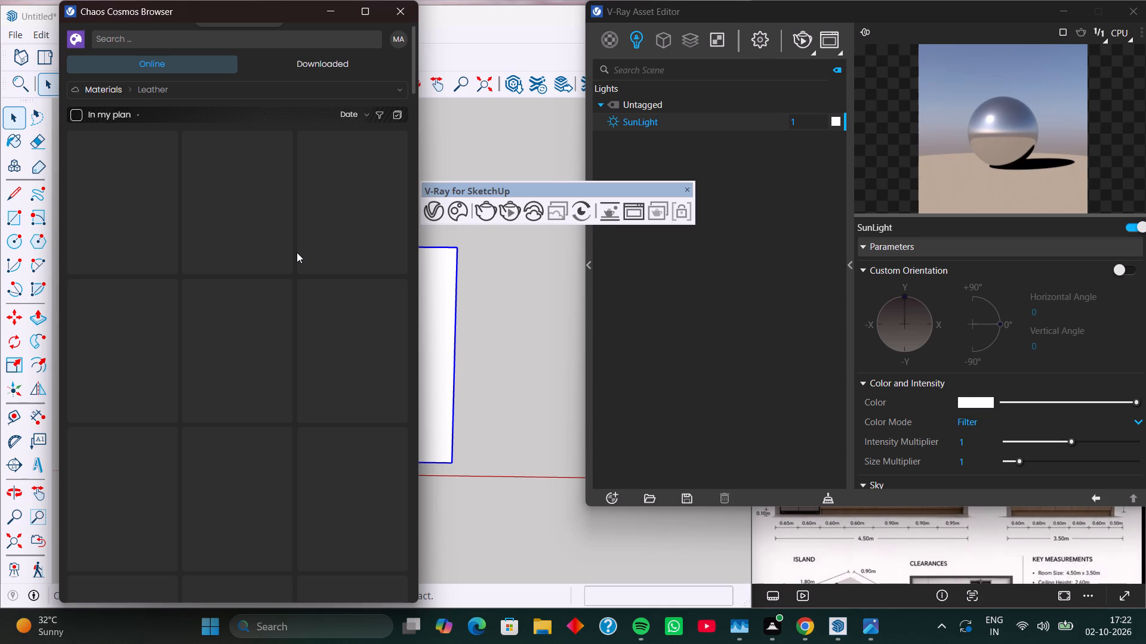
pyautogui.scroll(-4, 301, 231)
pyautogui.scroll(10, 300, 232)
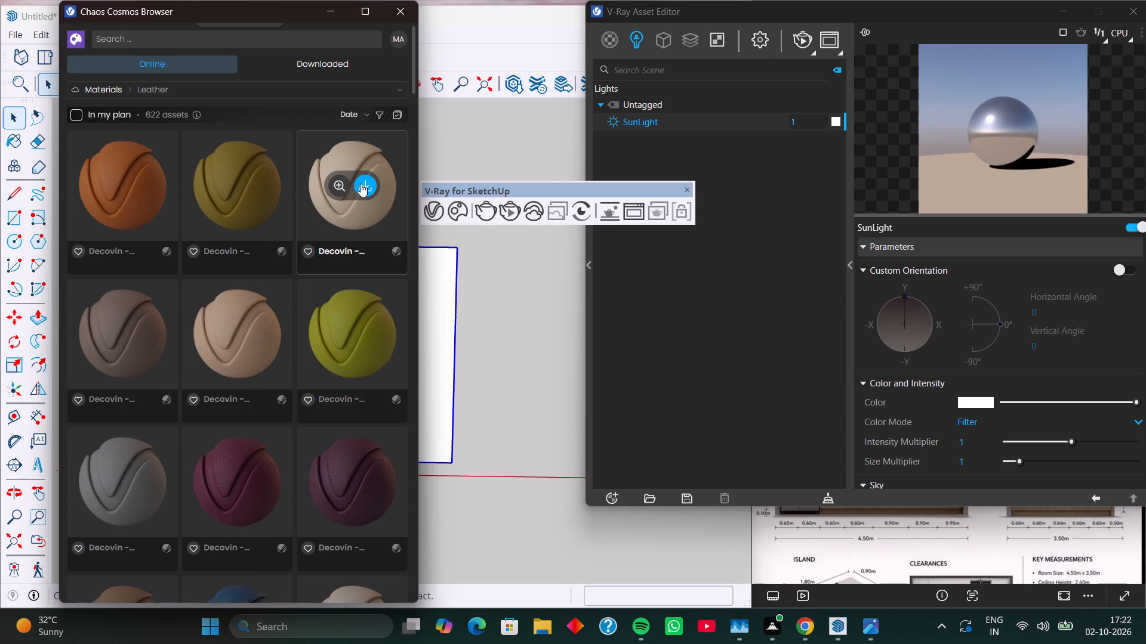
pyautogui.click(361, 184)
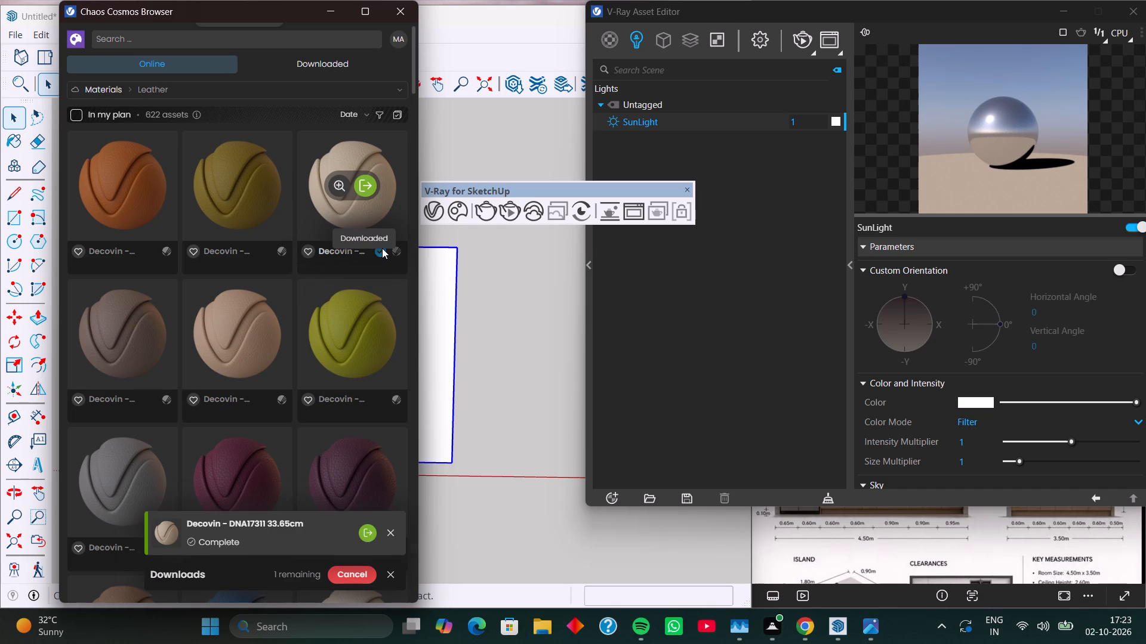
pyautogui.click(363, 183)
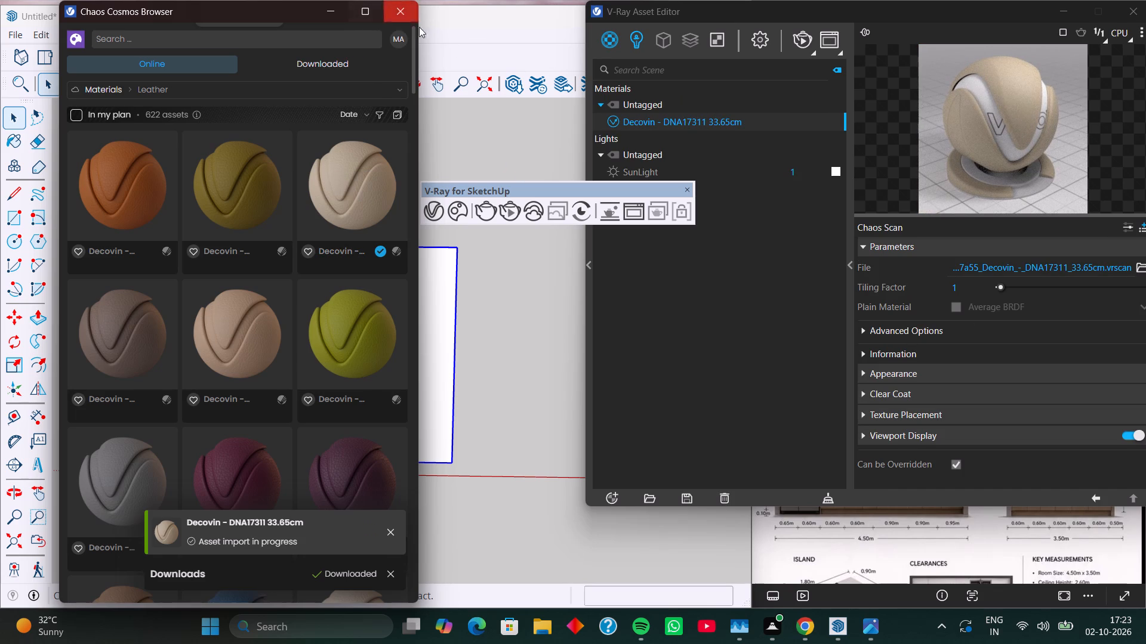
# Apply the Decovin - DNA17311 33.65cm leather to the selected rectangle group, deselect it and close the Cosmos browser.
pyautogui.click(745, 121)
pyautogui.rightClick(759, 123)
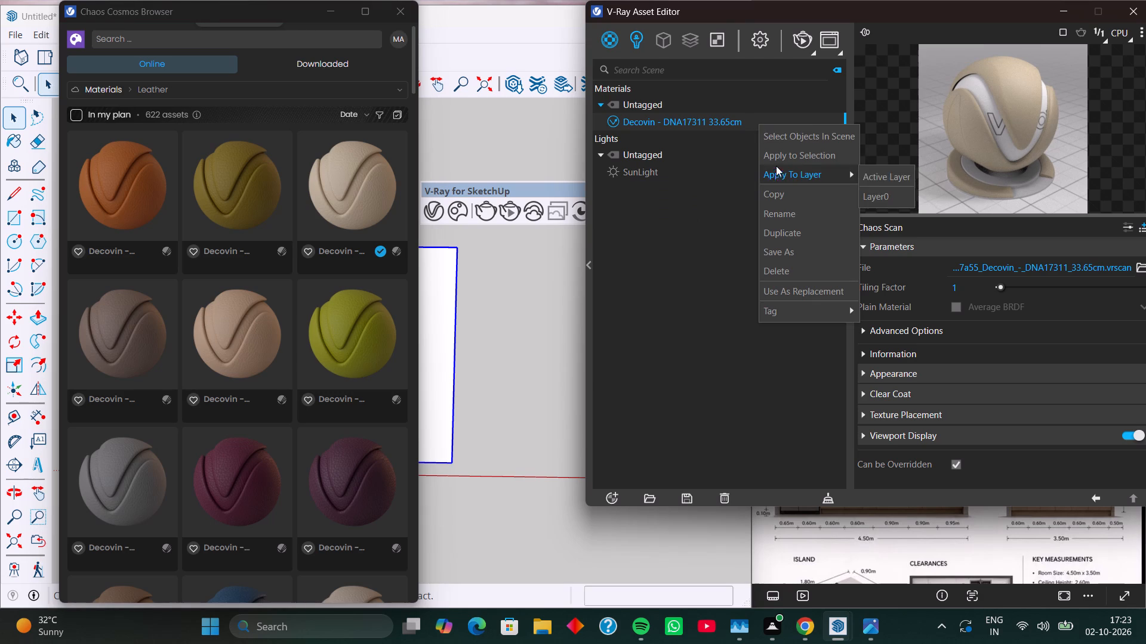
pyautogui.click(779, 158)
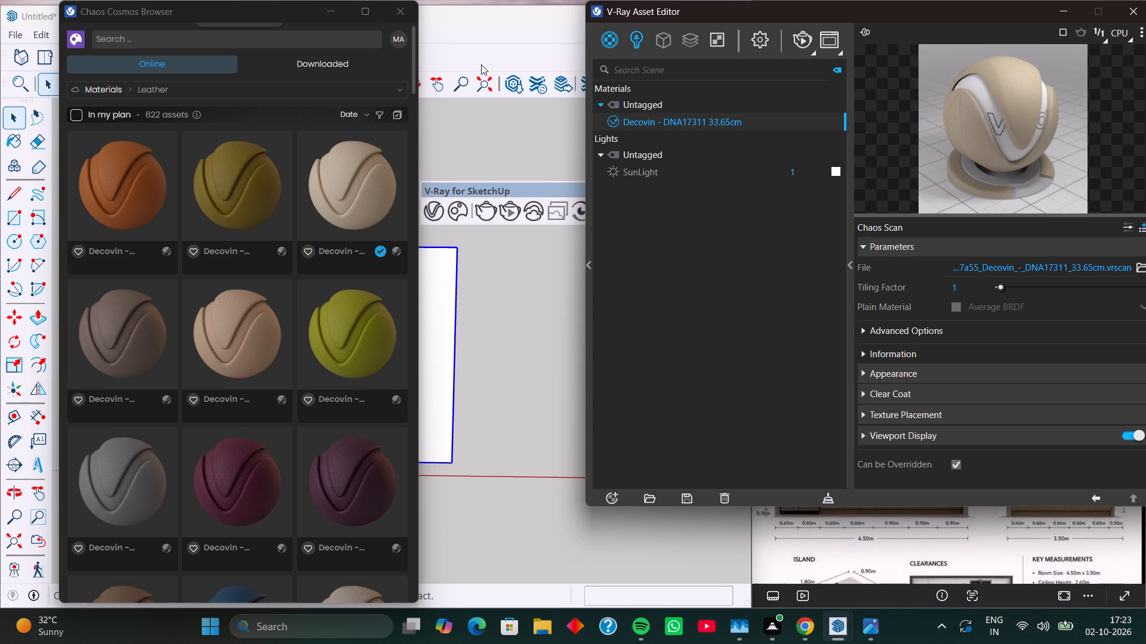
pyautogui.click(495, 136)
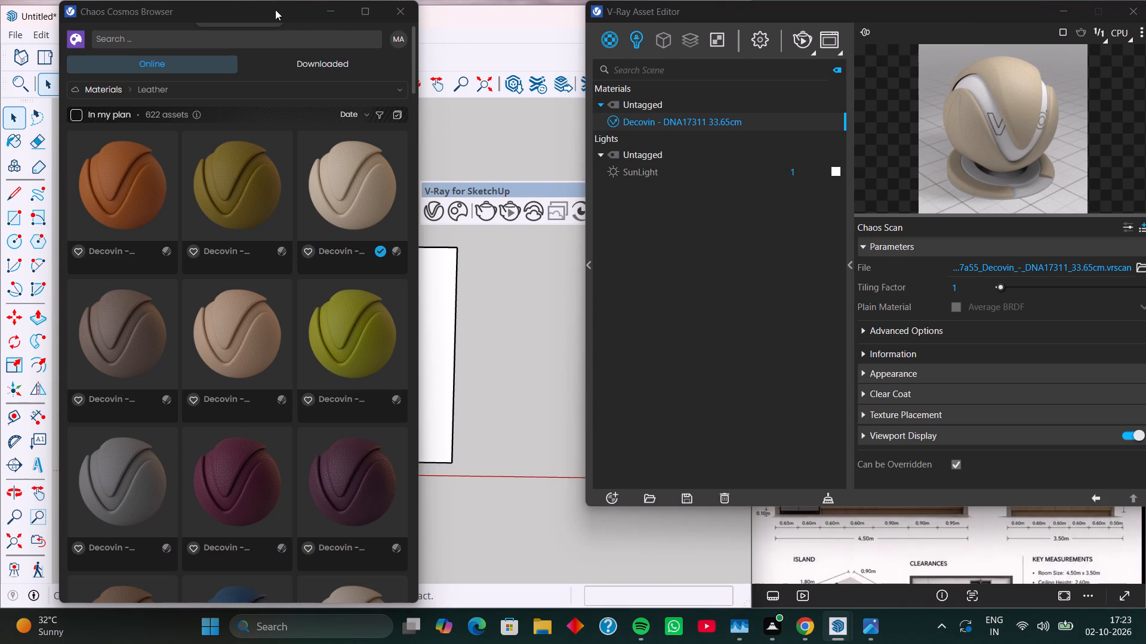
pyautogui.click(390, 12)
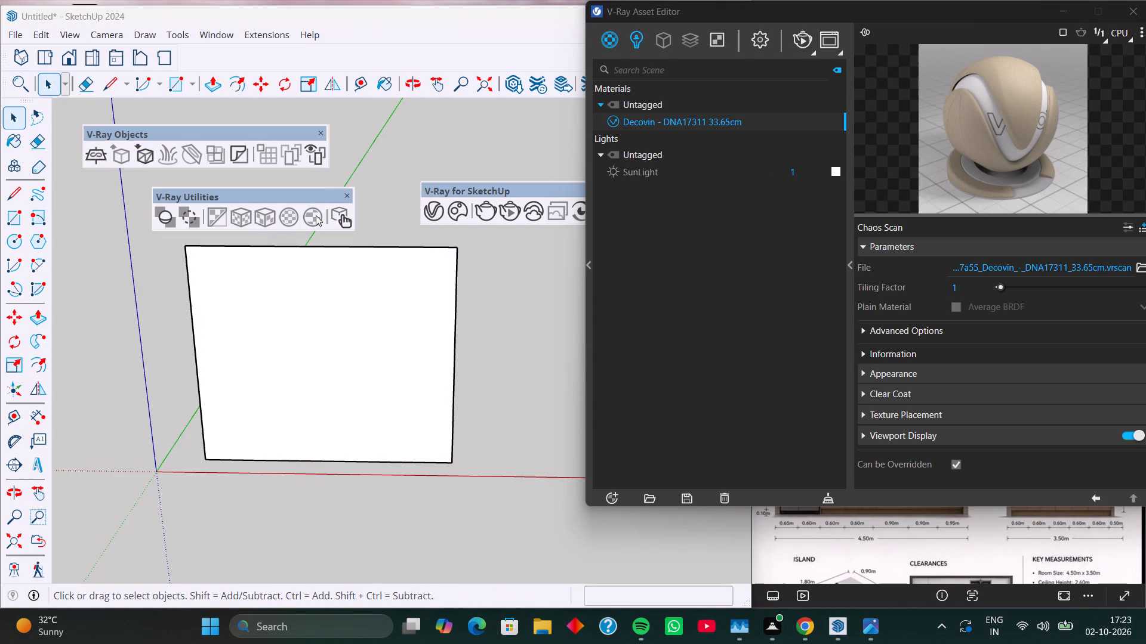
# Reapply the Decovin leather to the rectangle group and give it V-Ray's cubic texture projection with scaled texture.
pyautogui.click(265, 221)
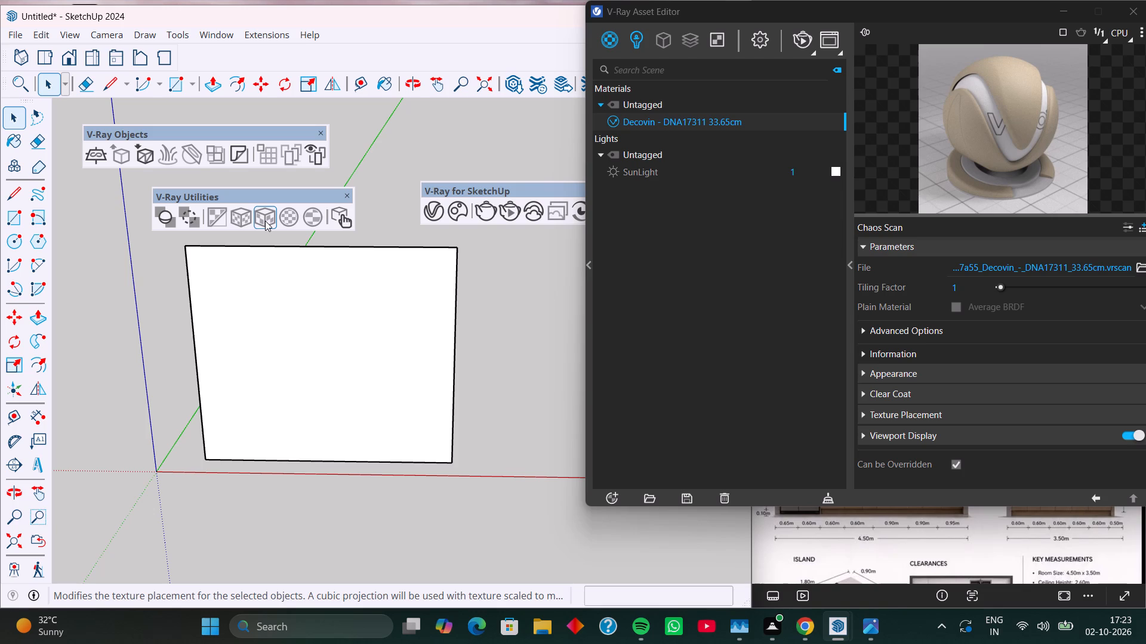
pyautogui.click(304, 271)
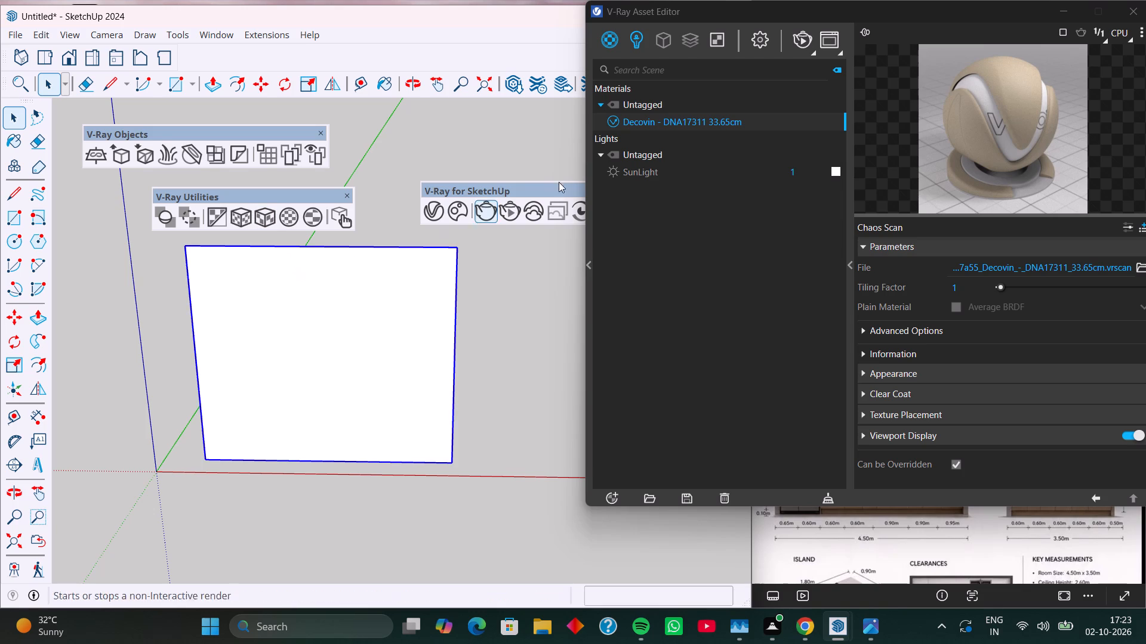
pyautogui.rightClick(686, 123)
pyautogui.click(712, 159)
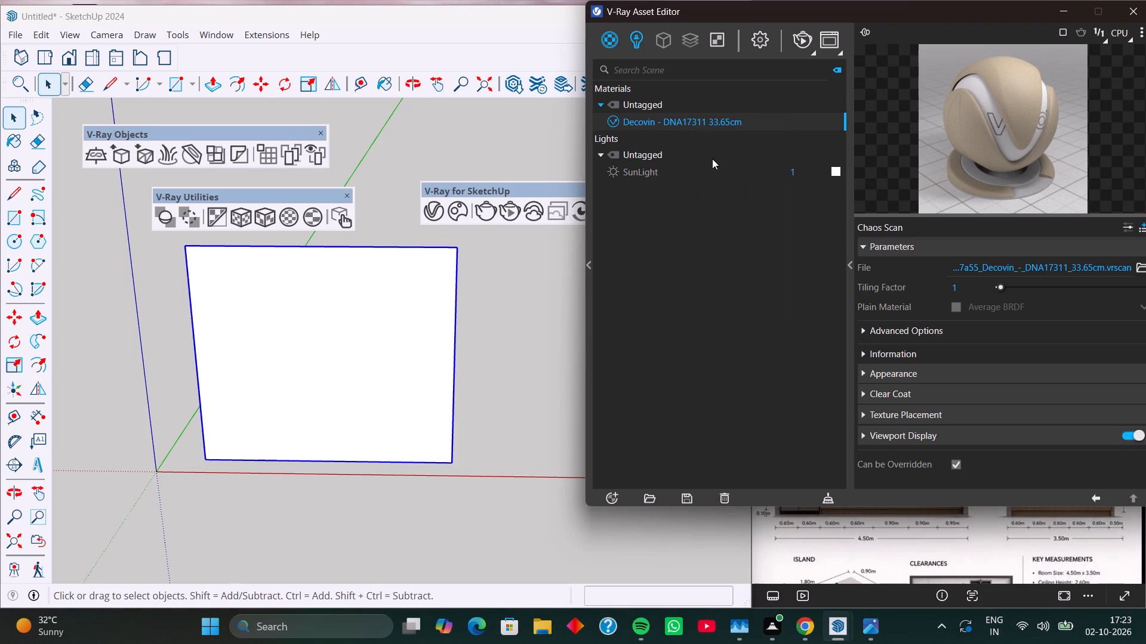
pyautogui.click(263, 215)
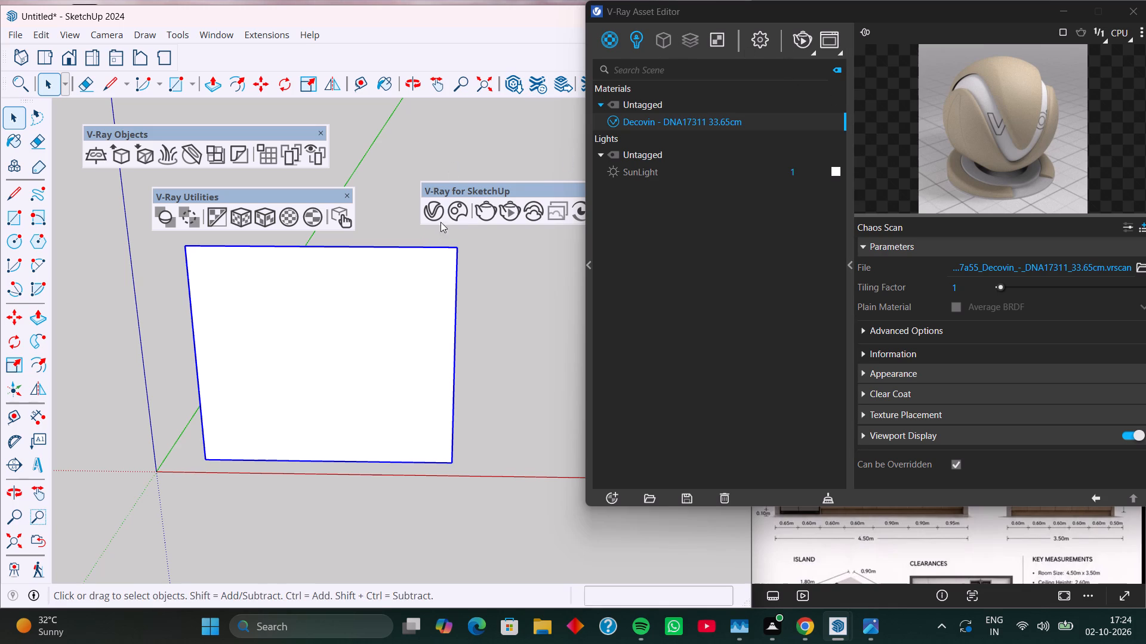
# Open the Chaos Cosmos browser at the Enmesh - Pattern category of 3D models.
pyautogui.click(461, 206)
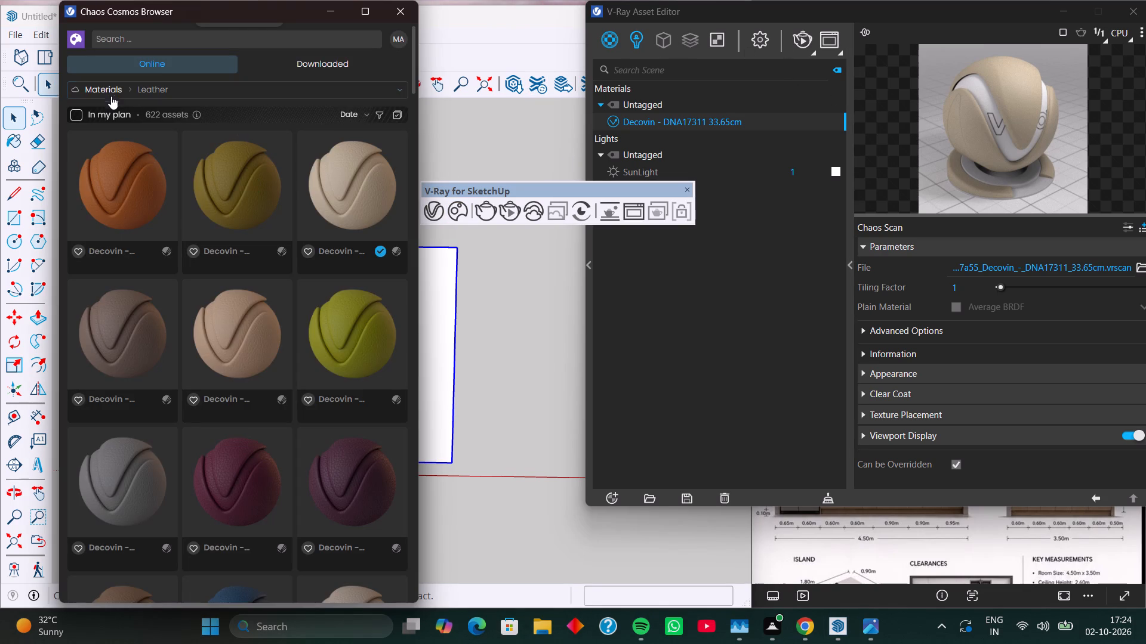
pyautogui.click(108, 89)
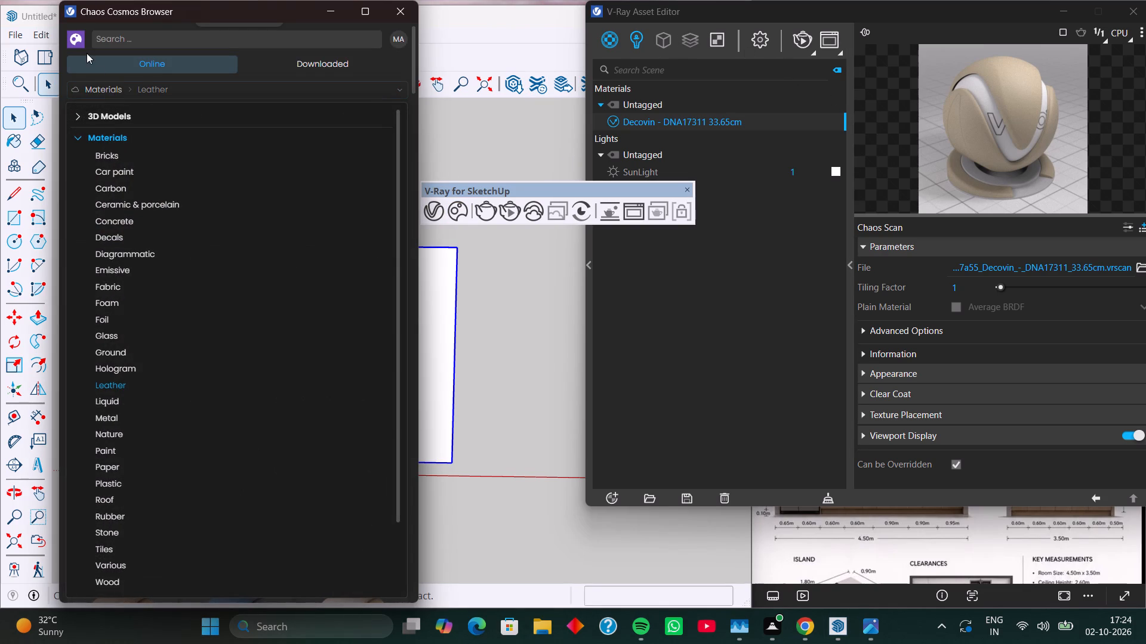
pyautogui.click(79, 41)
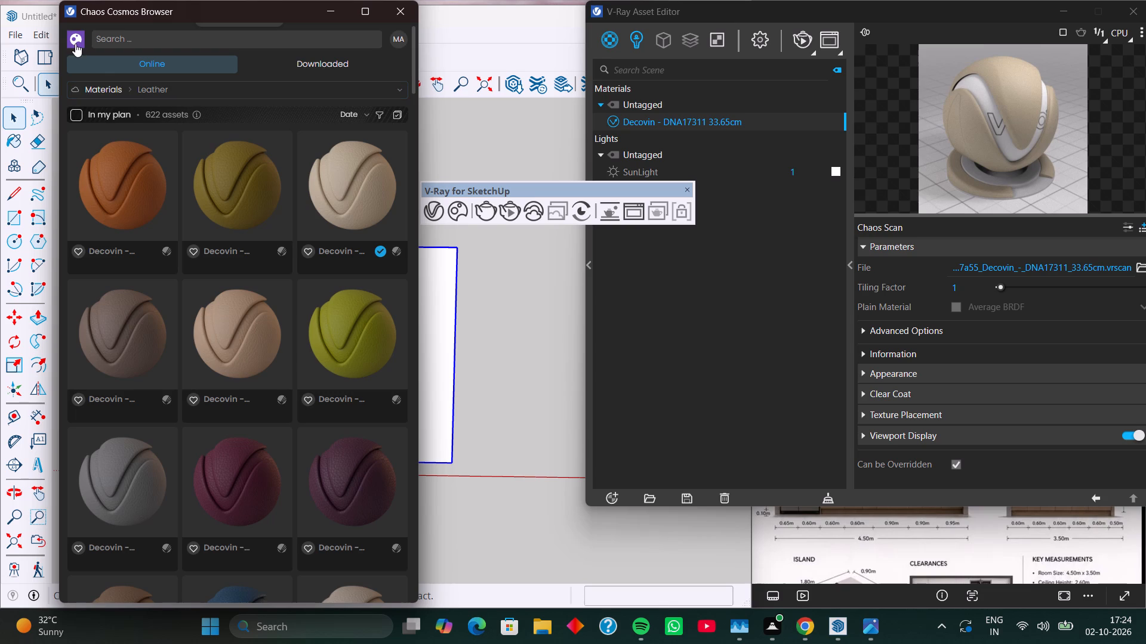
pyautogui.click(75, 38)
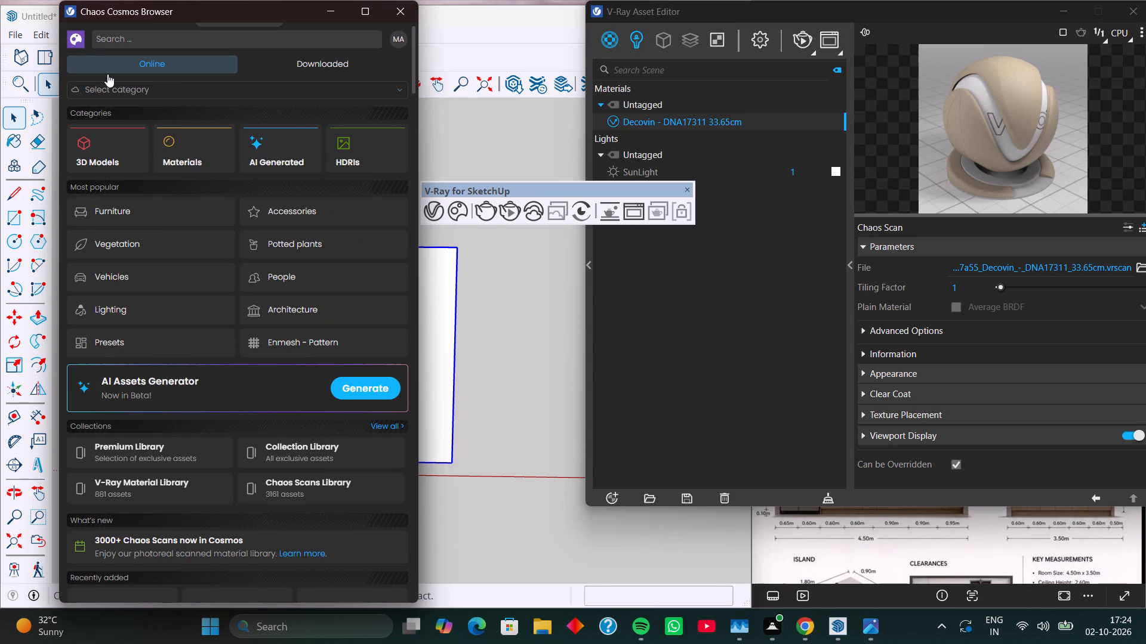
pyautogui.click(338, 345)
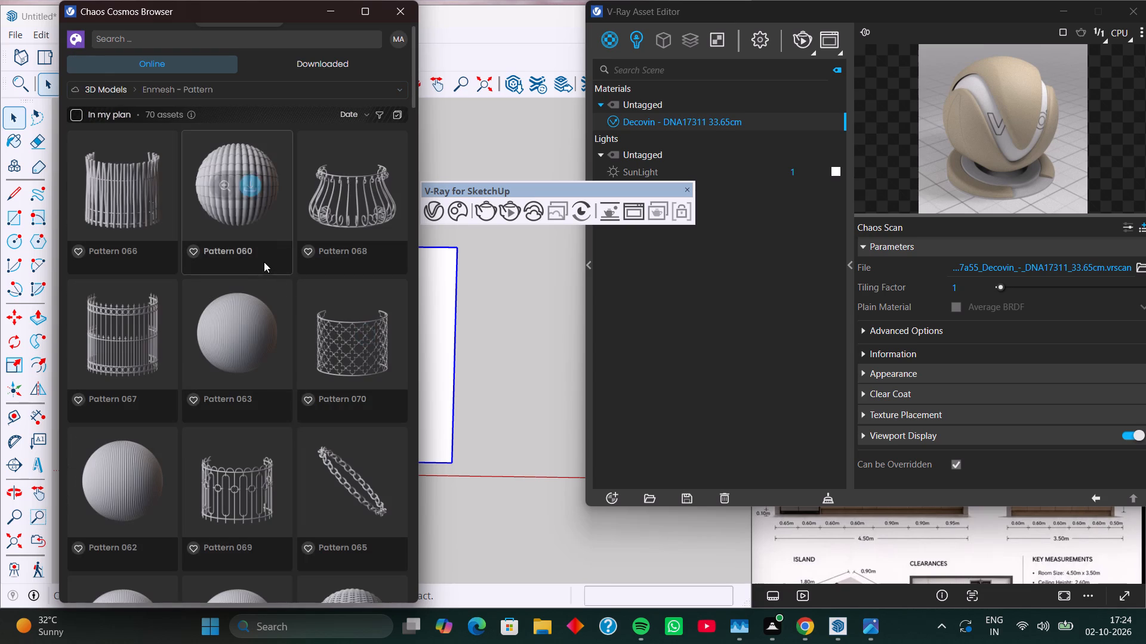
# Browse the Enmesh patterns and download the quilted Pattern 019.
pyautogui.scroll(-11, 241, 282)
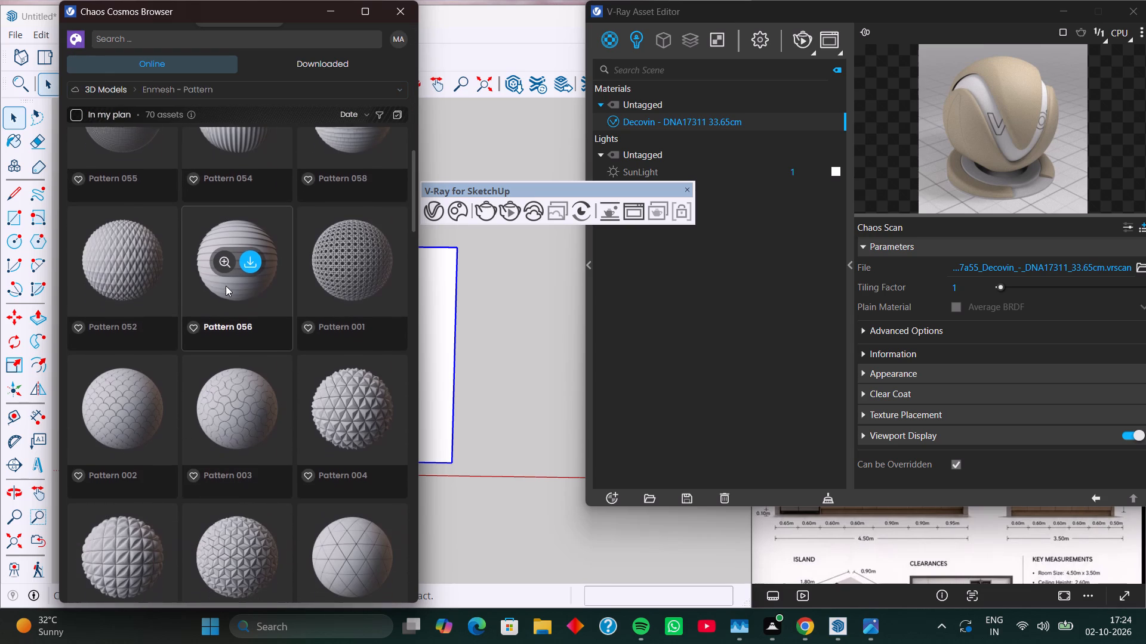
pyautogui.scroll(-3, 226, 286)
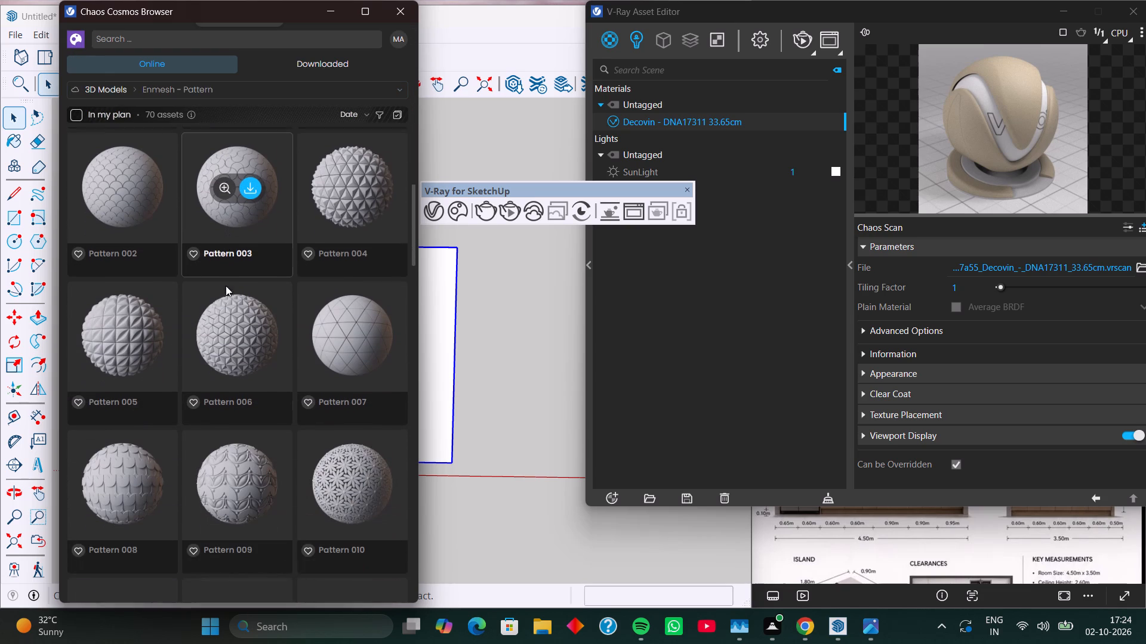
pyautogui.scroll(-5, 226, 286)
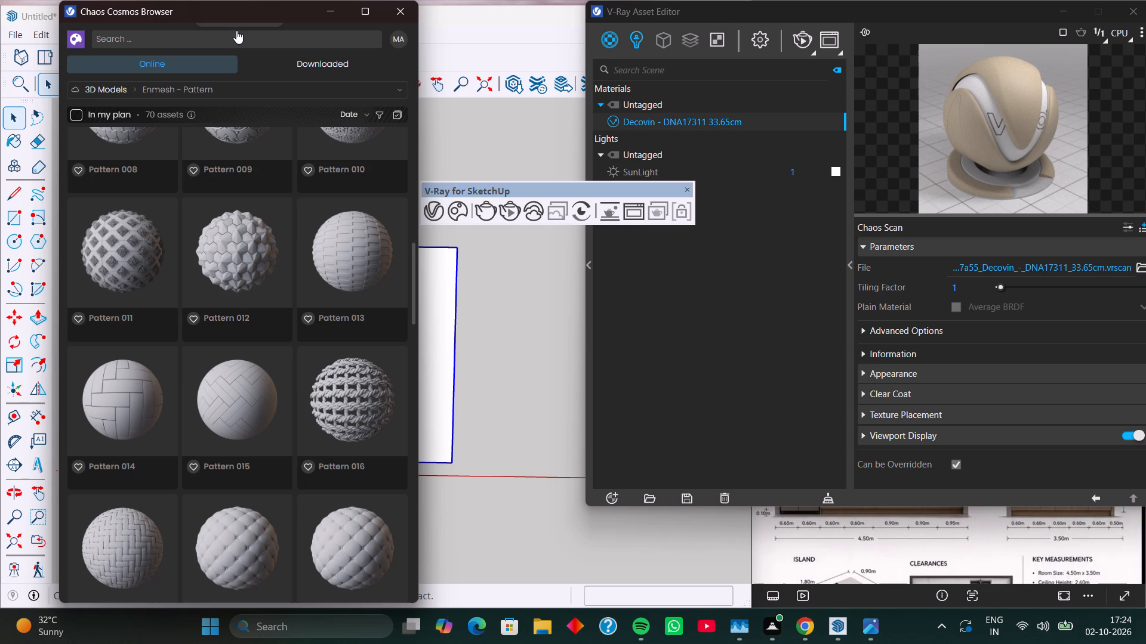
pyautogui.scroll(-2, 233, 444)
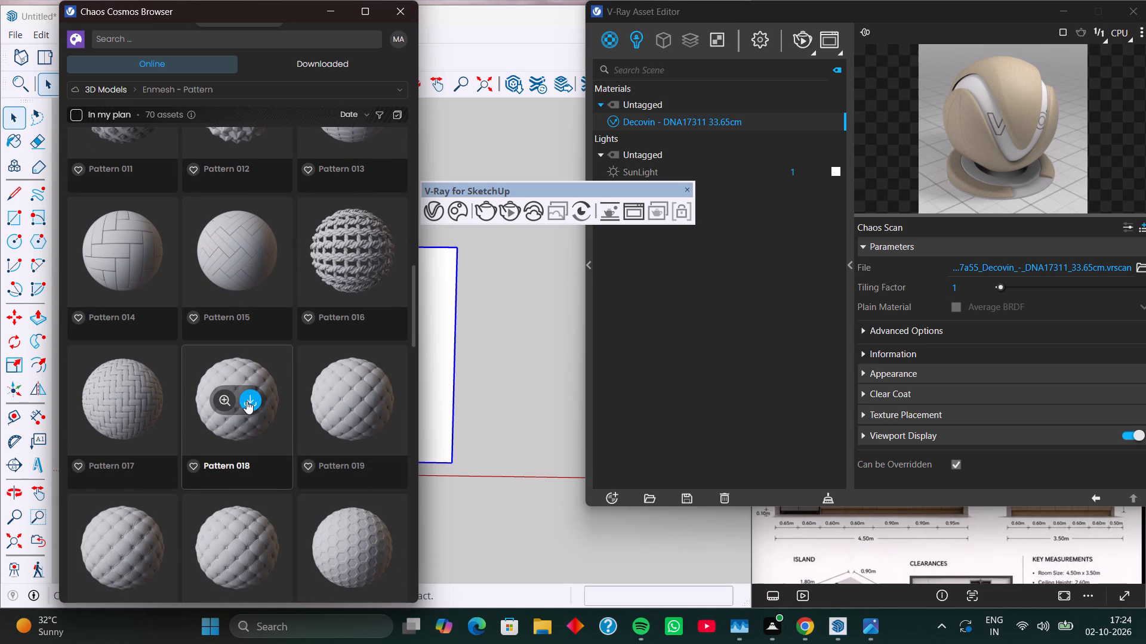
pyautogui.scroll(-2, 247, 474)
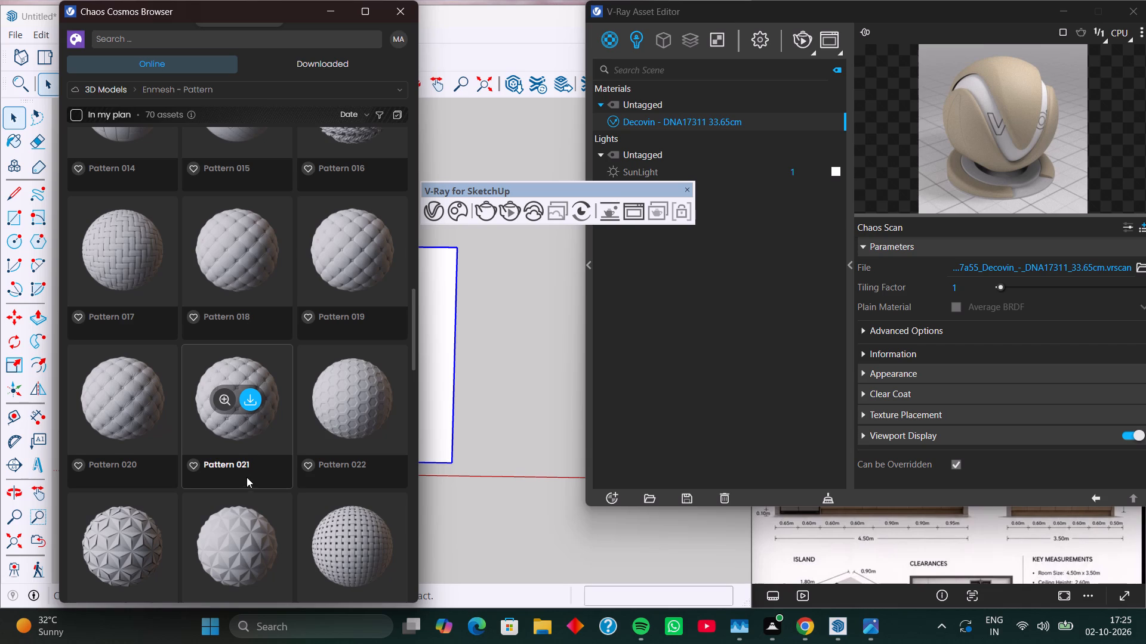
pyautogui.scroll(-3, 247, 479)
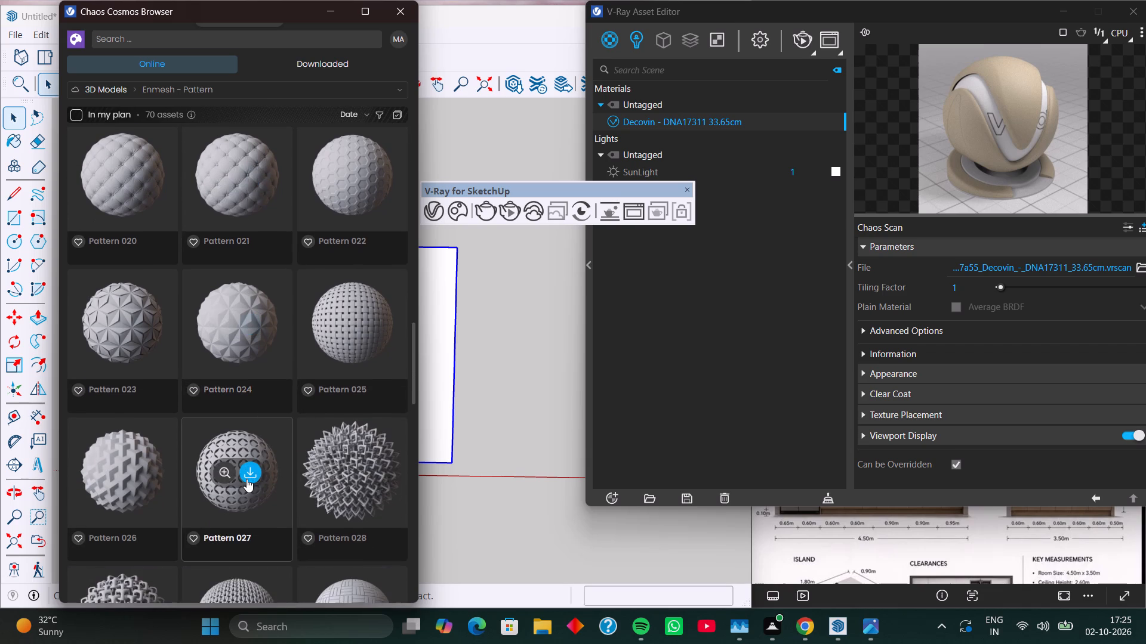
pyautogui.scroll(-3, 247, 479)
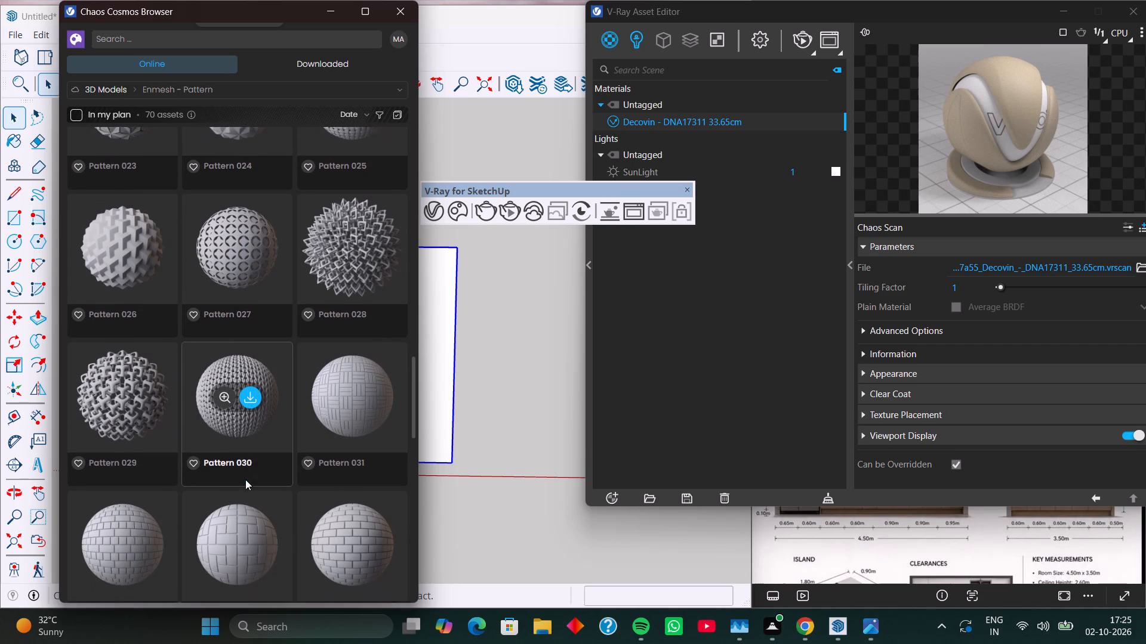
pyautogui.scroll(-1, 245, 479)
pyautogui.scroll(8, 245, 479)
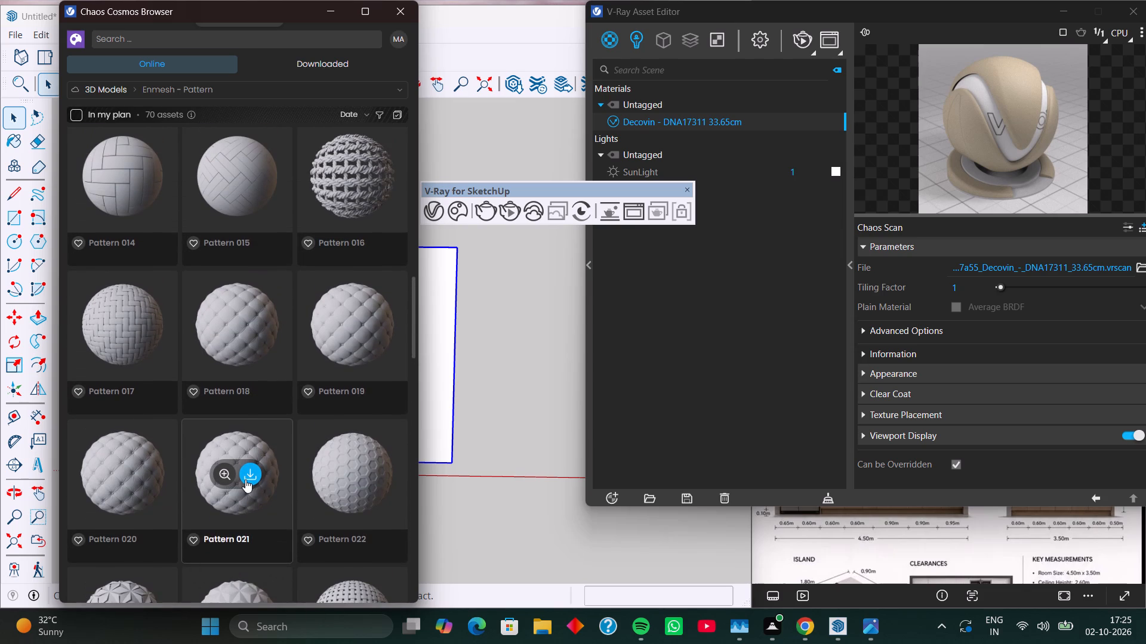
pyautogui.scroll(1, 245, 479)
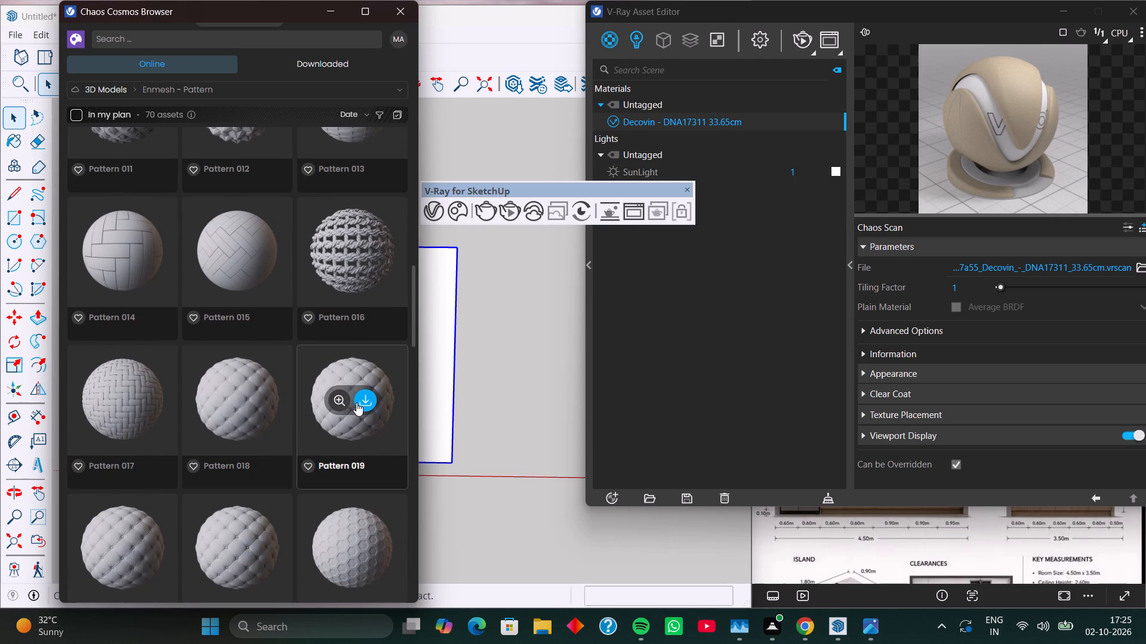
pyautogui.click(365, 399)
# Download Pattern 004 from the Enmesh patterns, import it onto the selected rectangle group and close the Cosmos browser.
pyautogui.scroll(2, 244, 363)
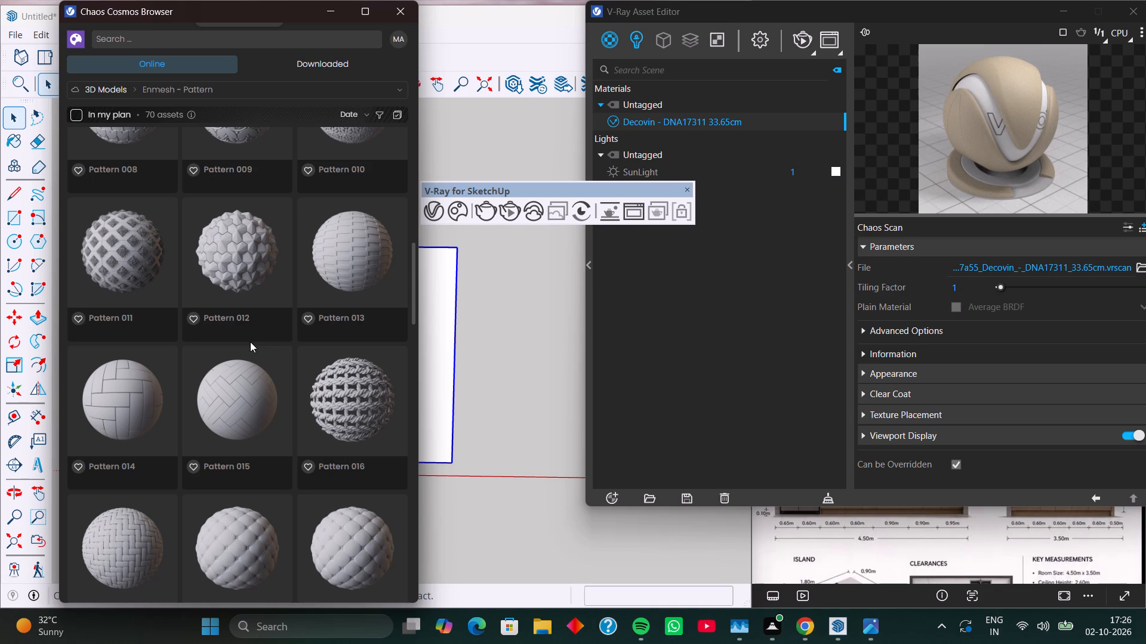
pyautogui.scroll(3, 275, 309)
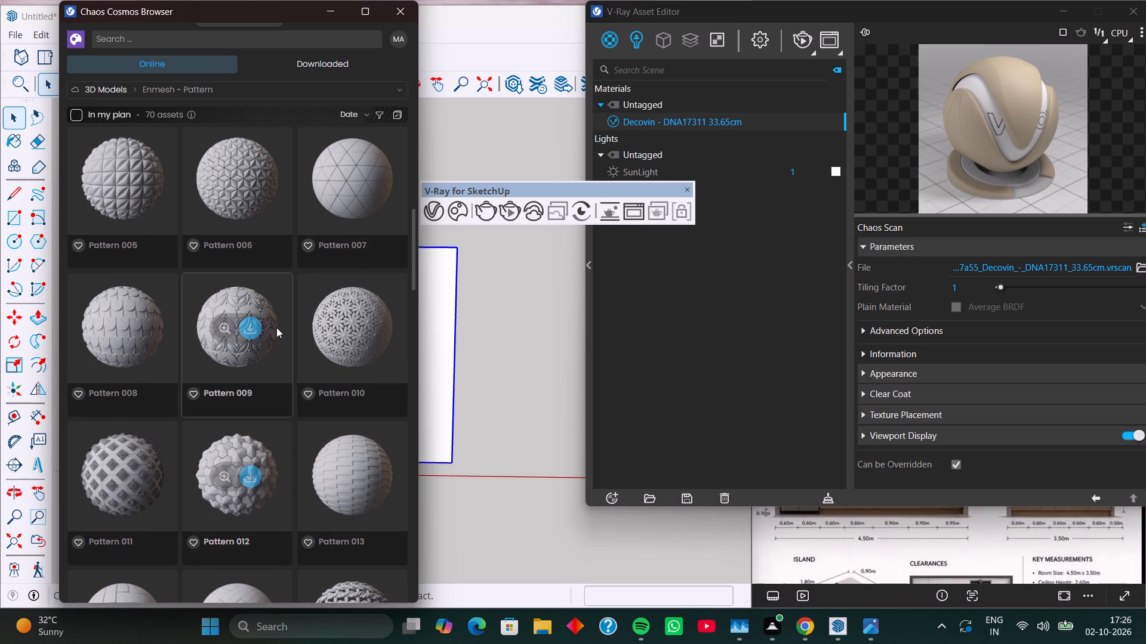
pyautogui.scroll(8, 276, 327)
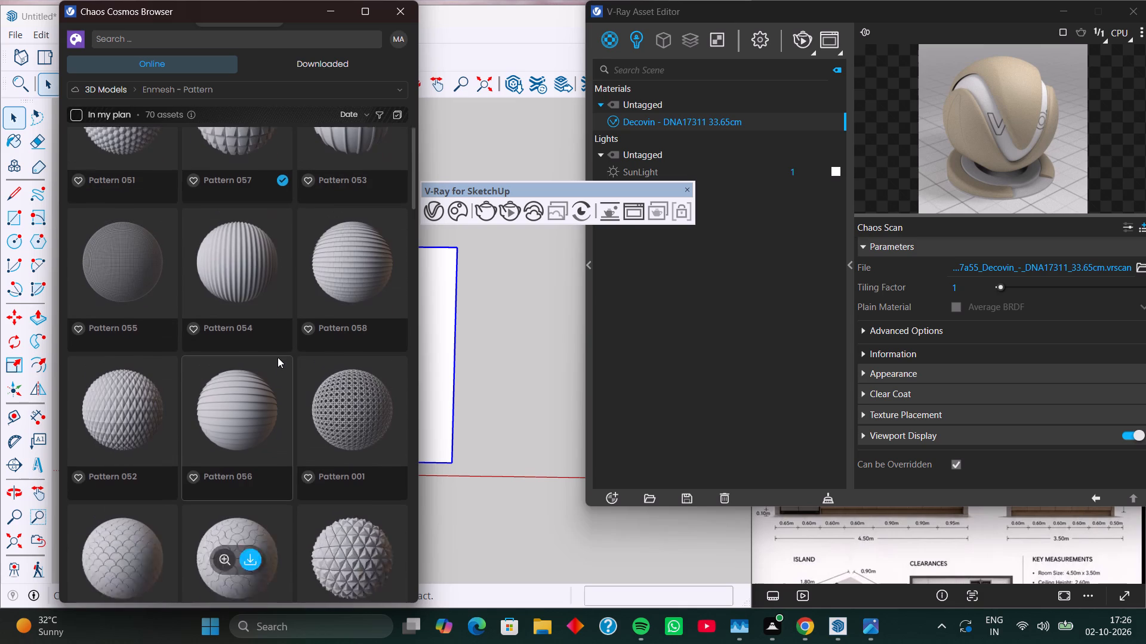
pyautogui.scroll(1, 278, 357)
pyautogui.scroll(-2, 278, 357)
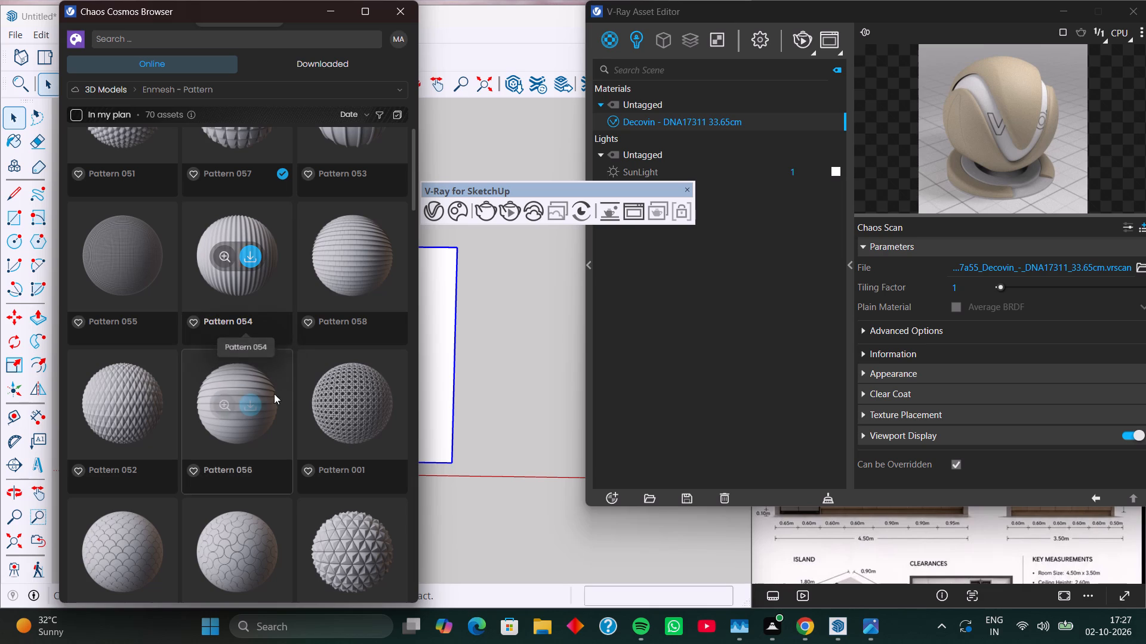
pyautogui.scroll(-3, 276, 407)
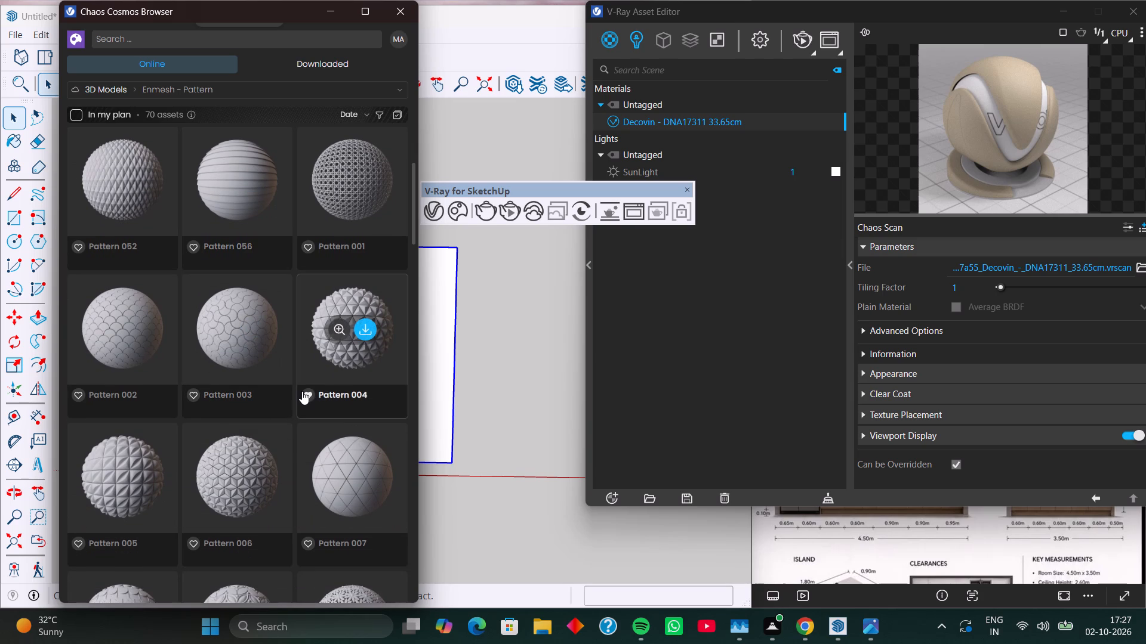
pyautogui.scroll(-2, 306, 384)
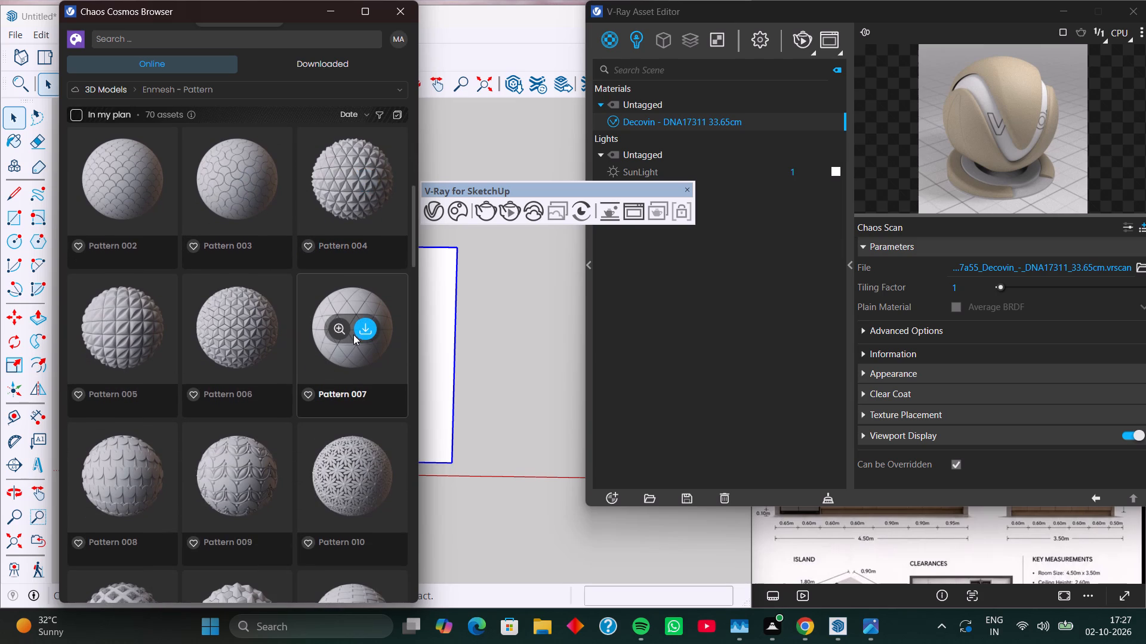
pyautogui.scroll(2, 369, 332)
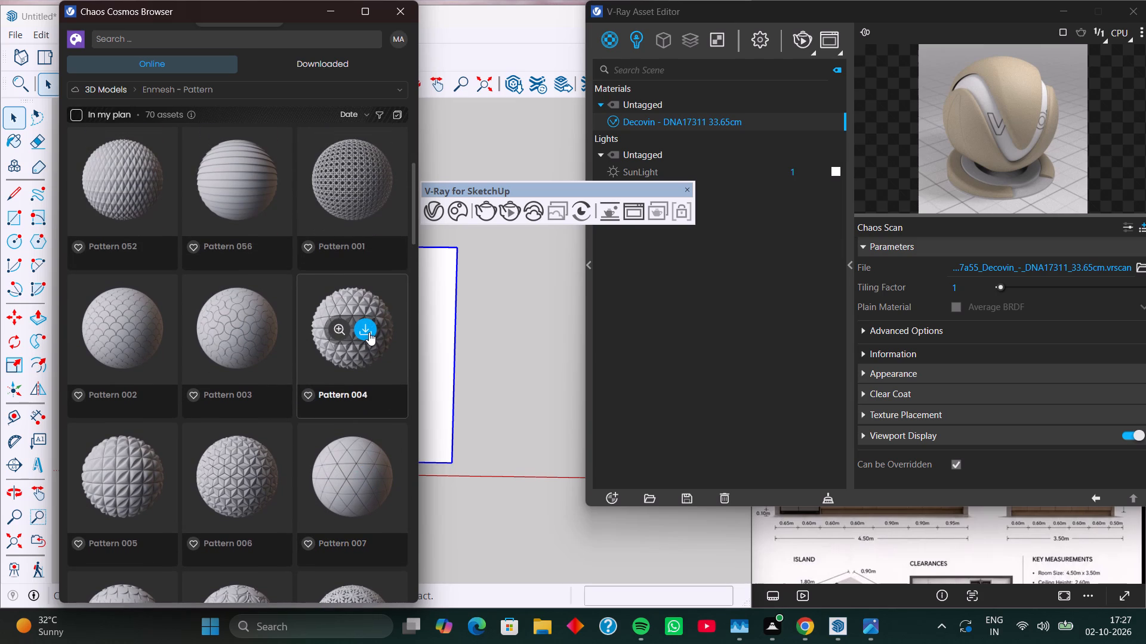
pyautogui.click(364, 326)
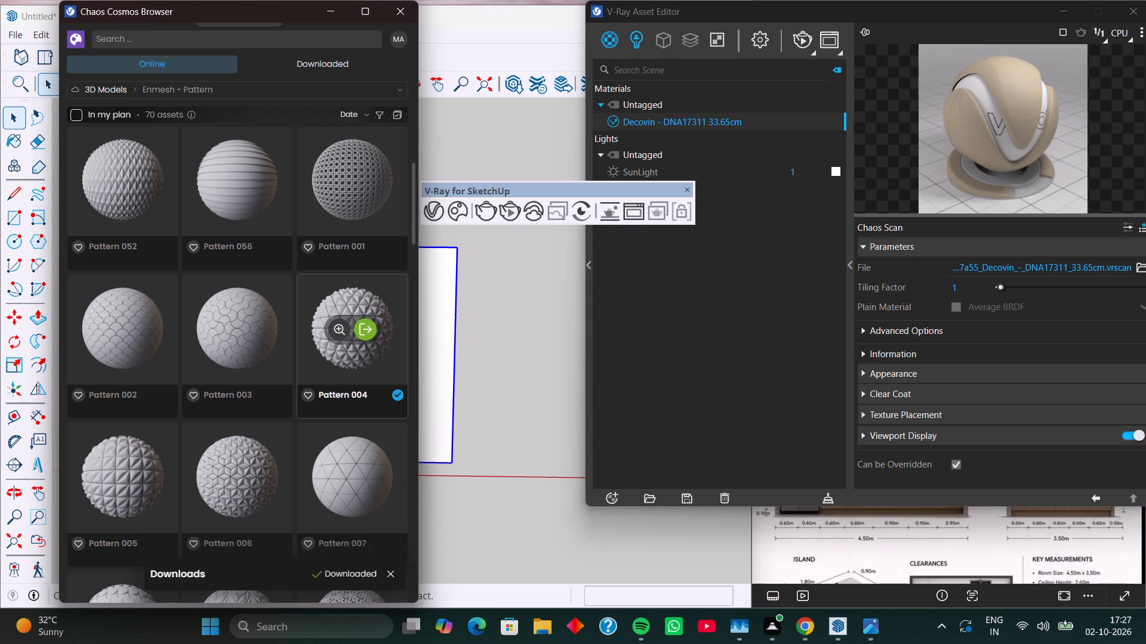
pyautogui.click(364, 331)
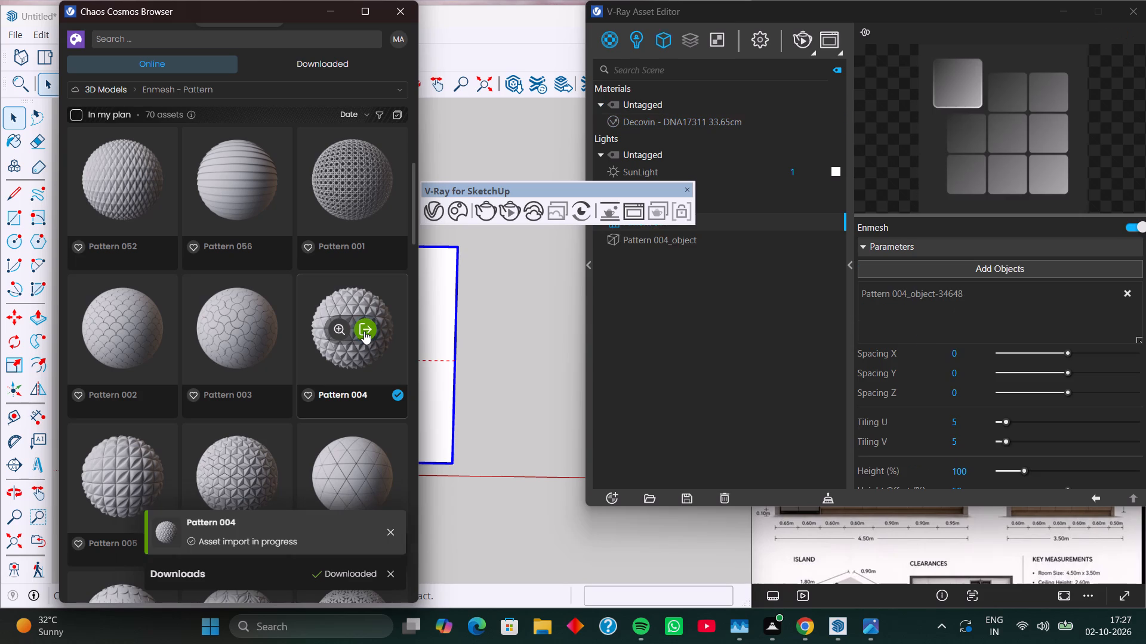
pyautogui.click(390, 11)
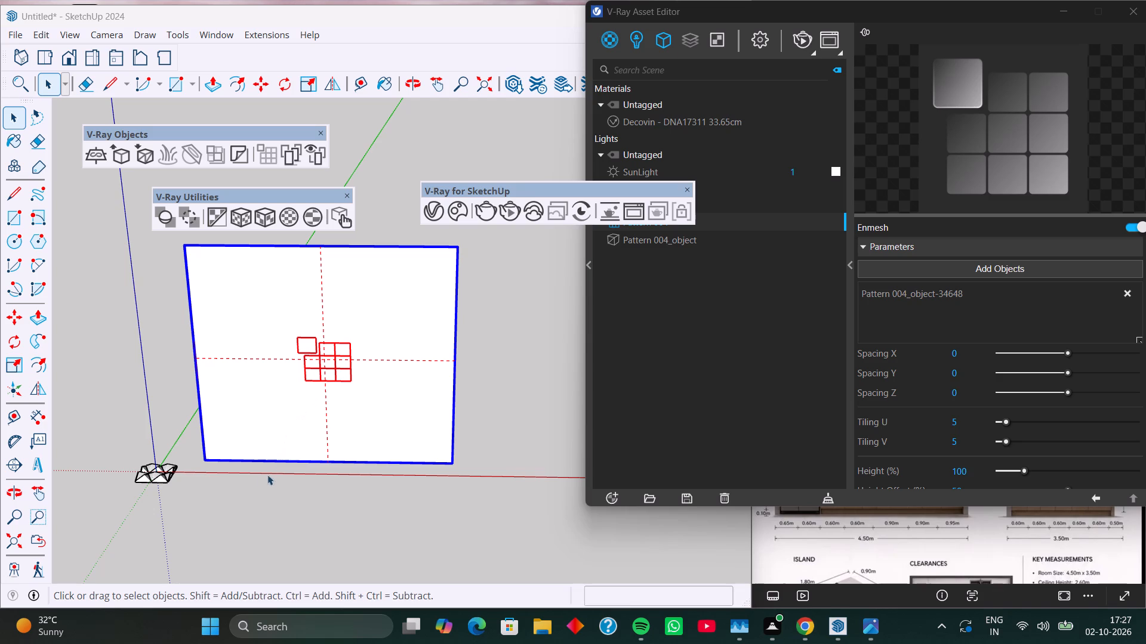
# Set the Height of the Pattern 004 Enmesh geometry to 400%.
pyautogui.click(663, 36)
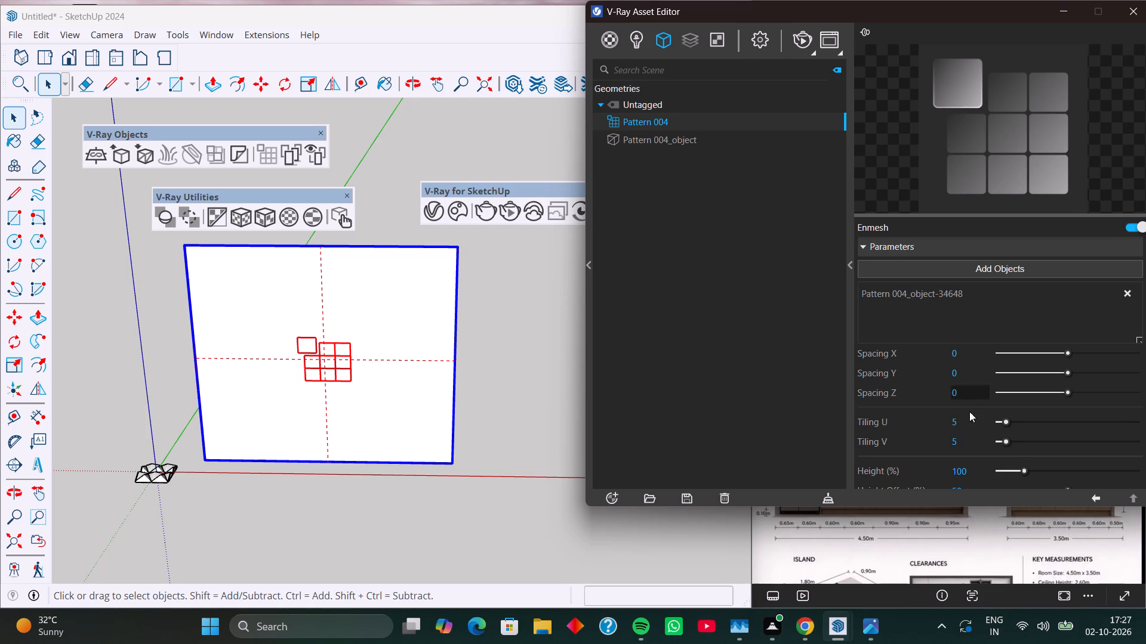
pyautogui.scroll(-1, 911, 429)
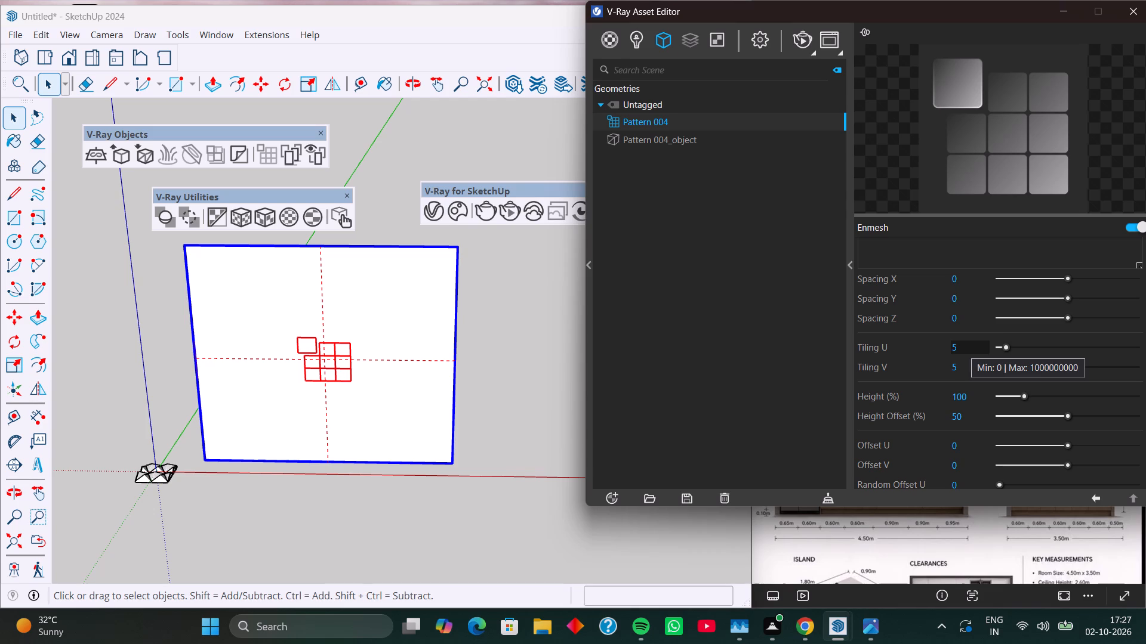
pyautogui.moveTo(973, 398); pyautogui.dragTo(917, 390)
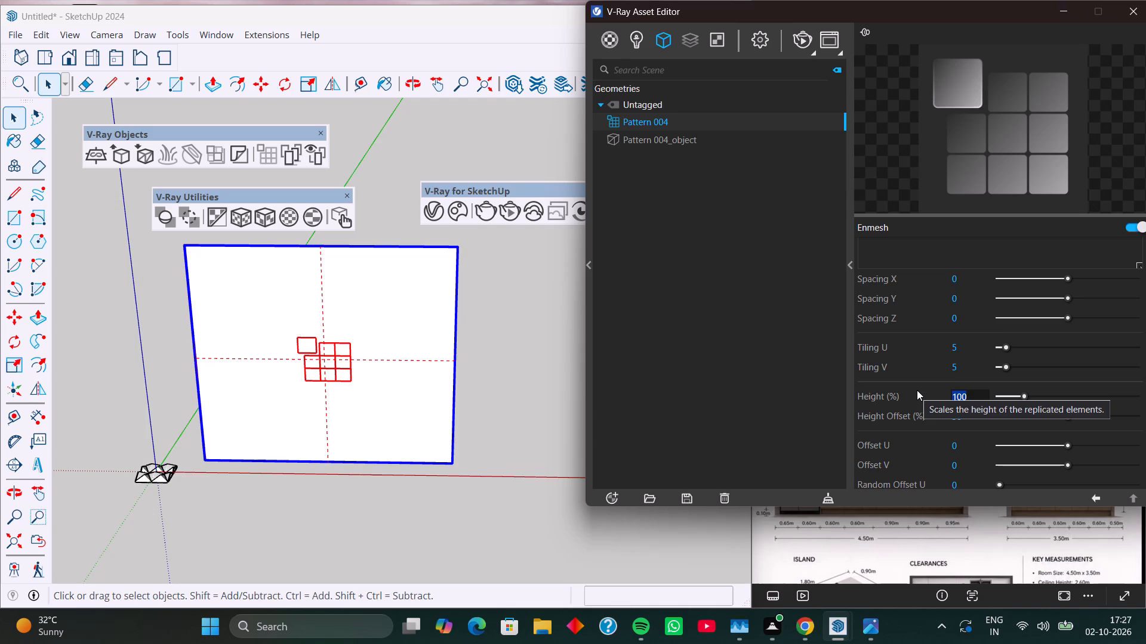
pyautogui.write('400')
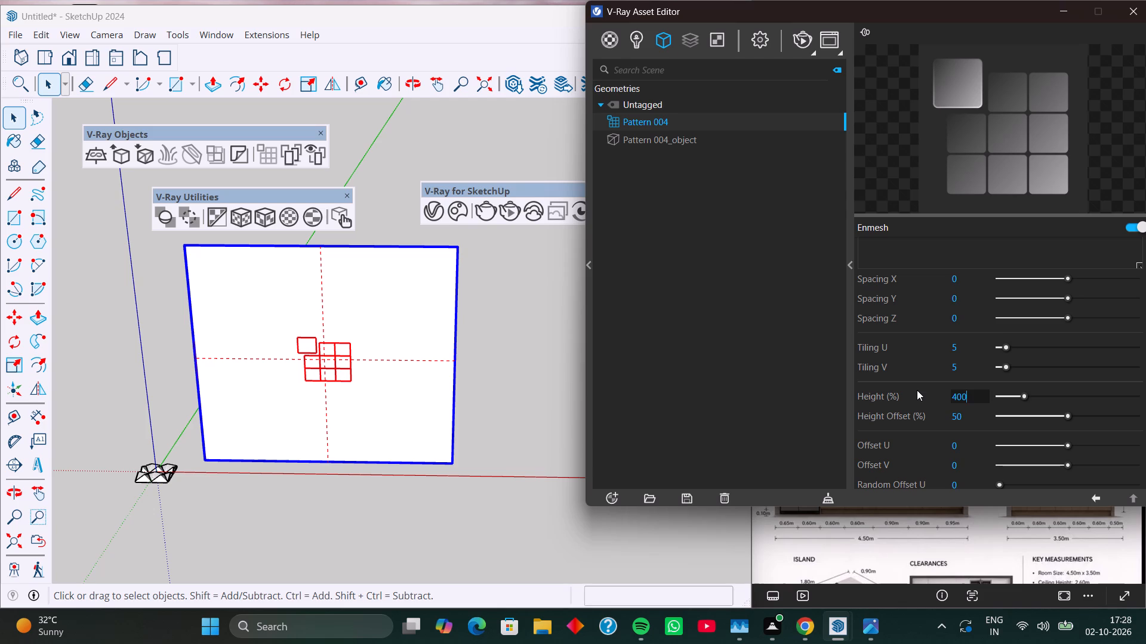
pyautogui.press('Return')
# Run an interactive V-Ray render of the patterned rectangle, restart it once and examine the surface in the frame buffer.
pyautogui.click(800, 38)
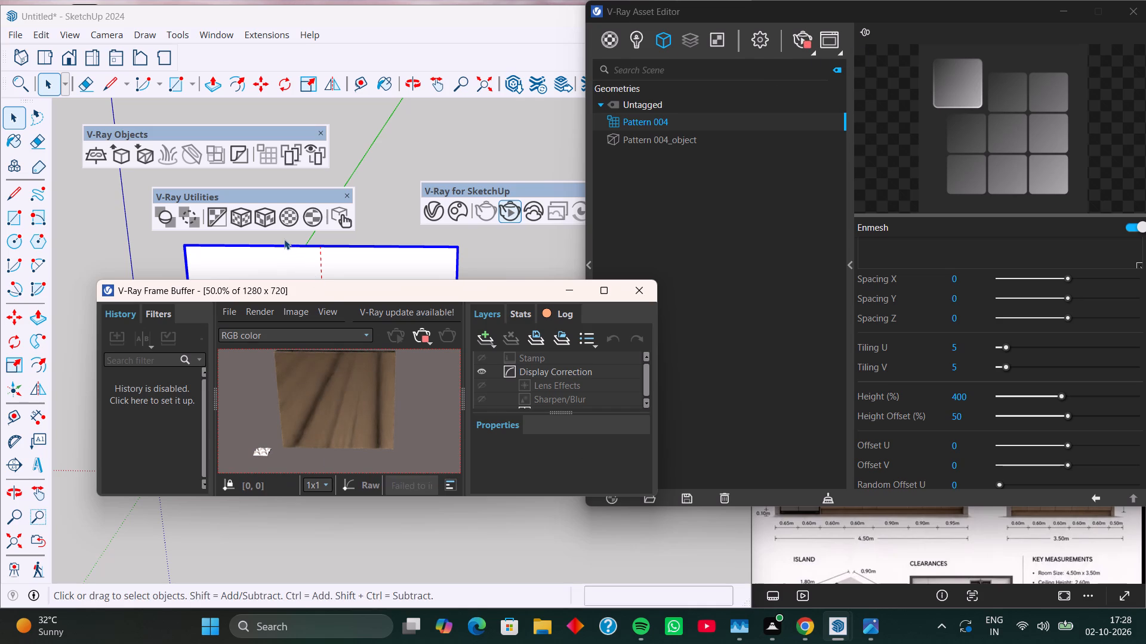
pyautogui.click(270, 225)
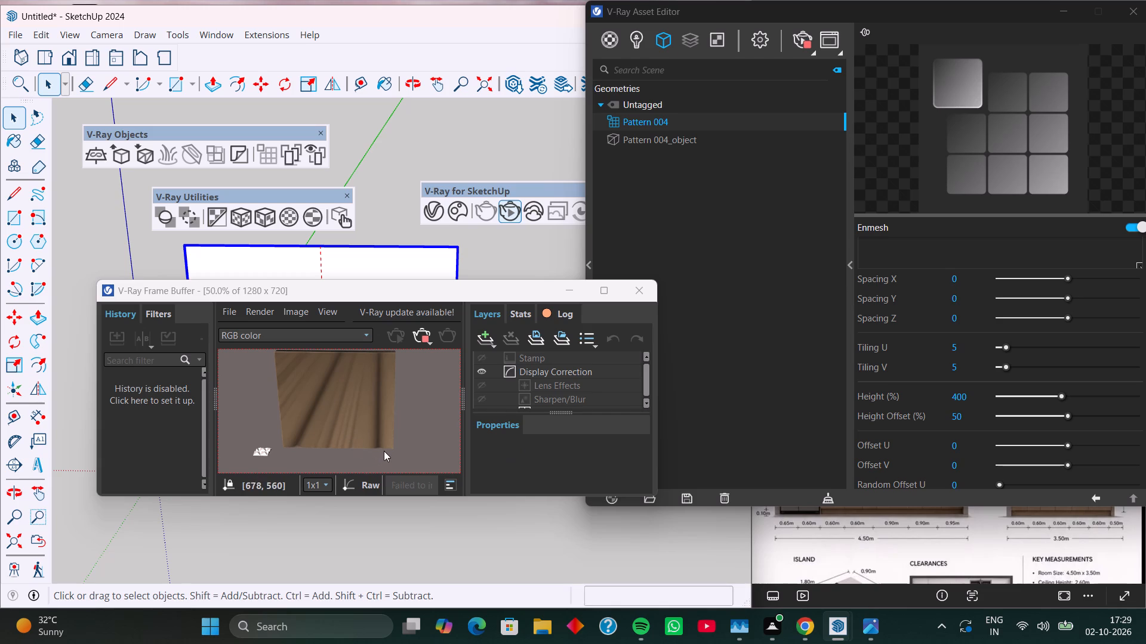
pyautogui.click(414, 334)
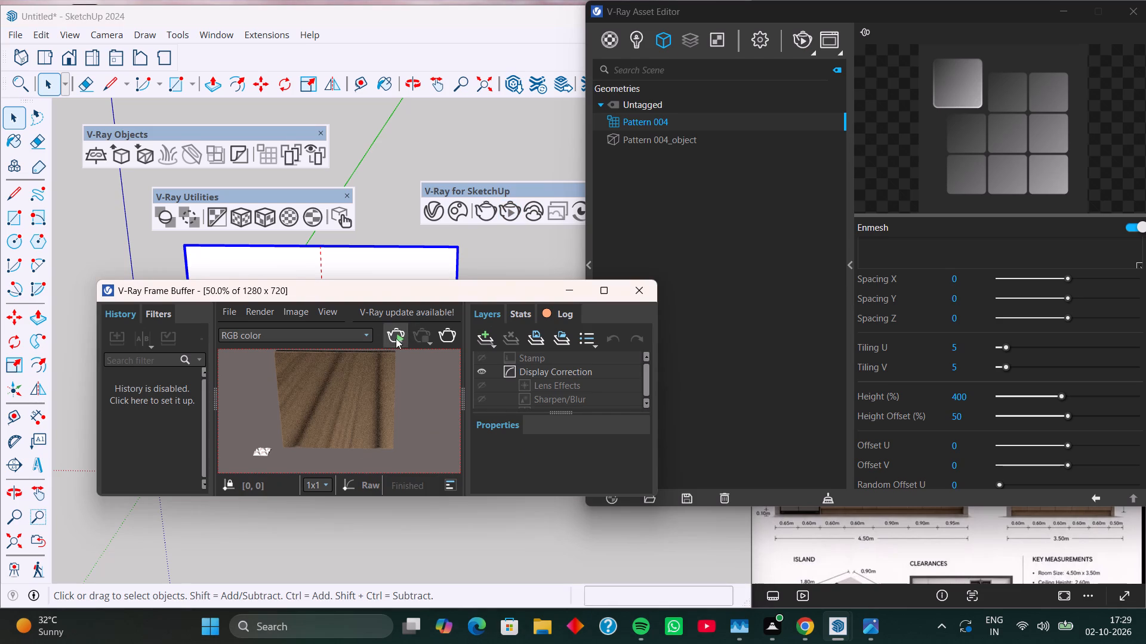
pyautogui.click(390, 336)
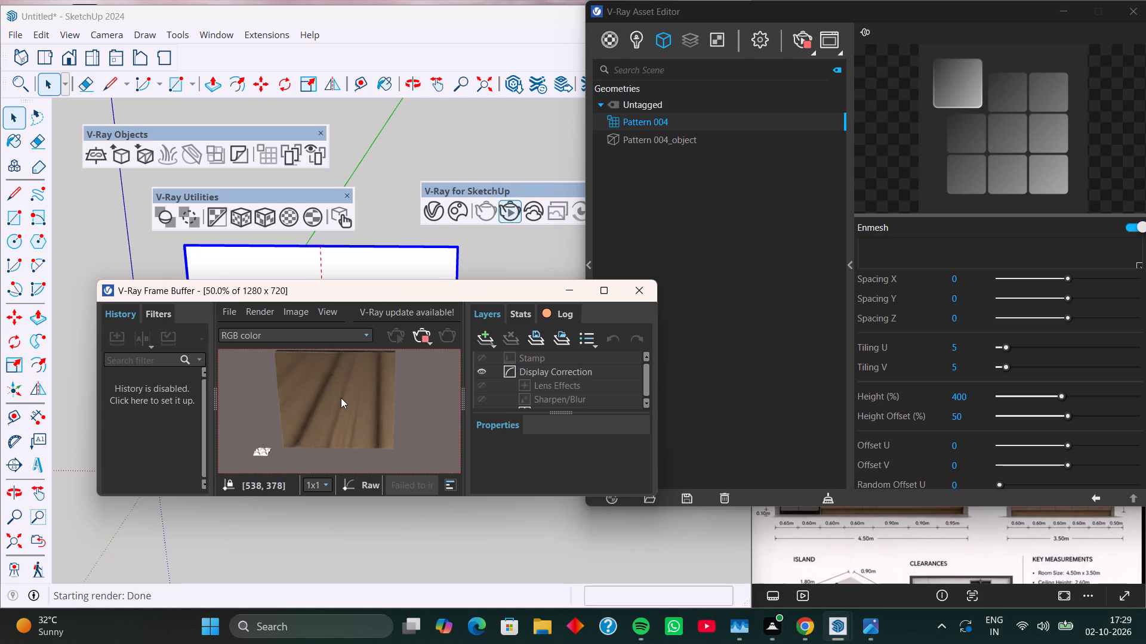
pyautogui.scroll(1, 341, 398)
pyautogui.scroll(-2, 341, 398)
pyautogui.scroll(1, 280, 445)
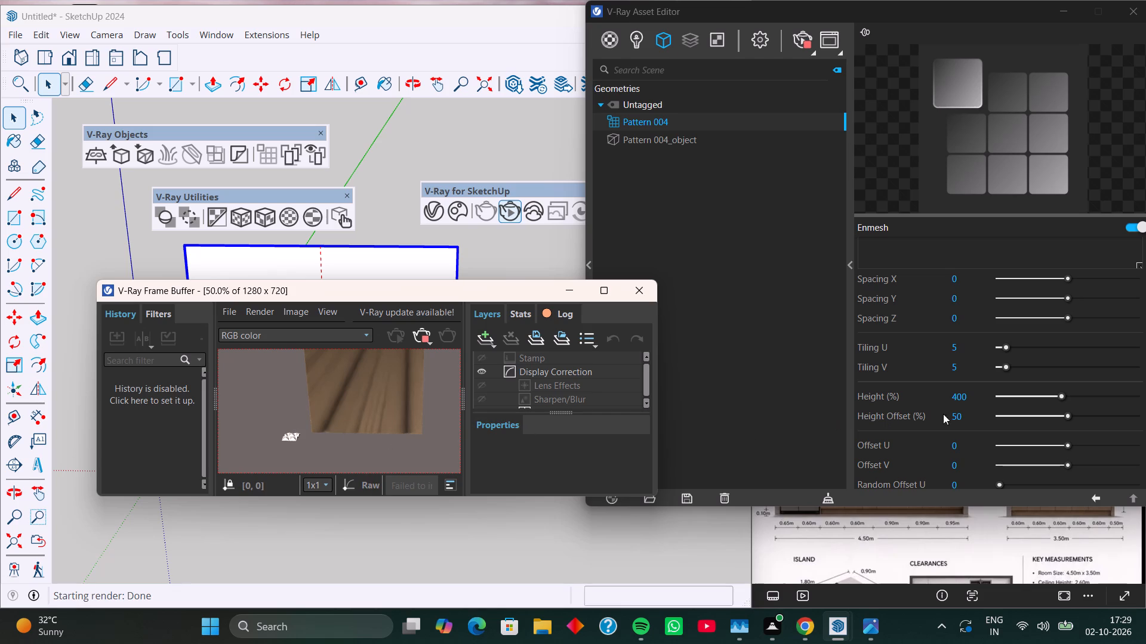
# Set the Height of the Pattern 004 Enmesh geometry to 200%.
pyautogui.moveTo(976, 394); pyautogui.dragTo(939, 402)
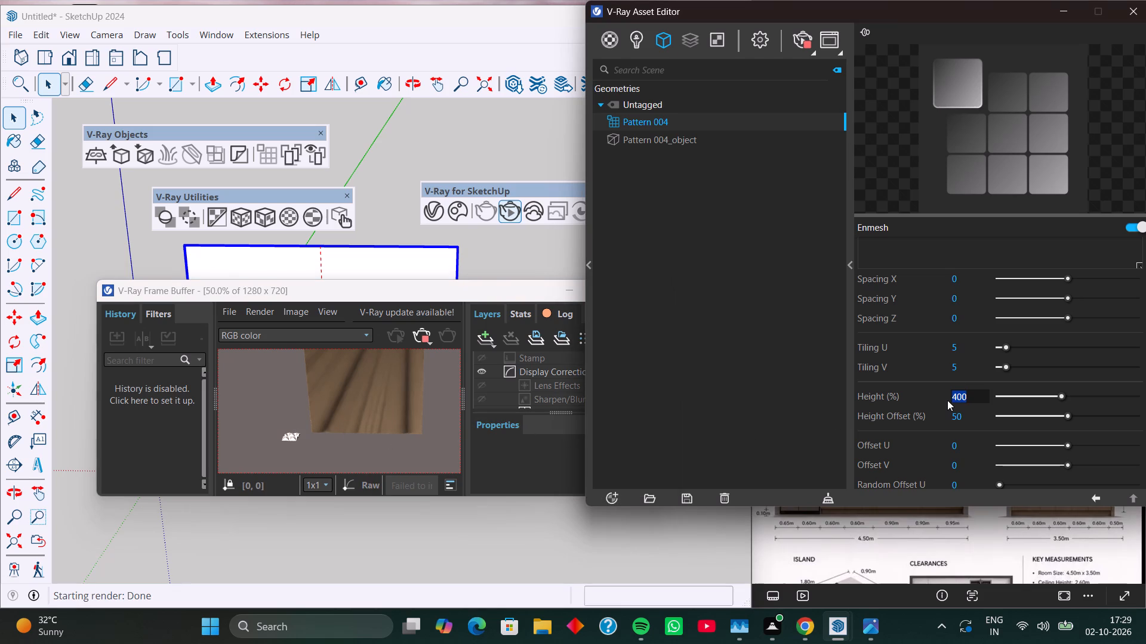
pyautogui.write('200')
pyautogui.press('Return')
# Set the viewport display texture mode of the Decovin - DNA17311 33.65cm material to Custom.
pyautogui.click(616, 34)
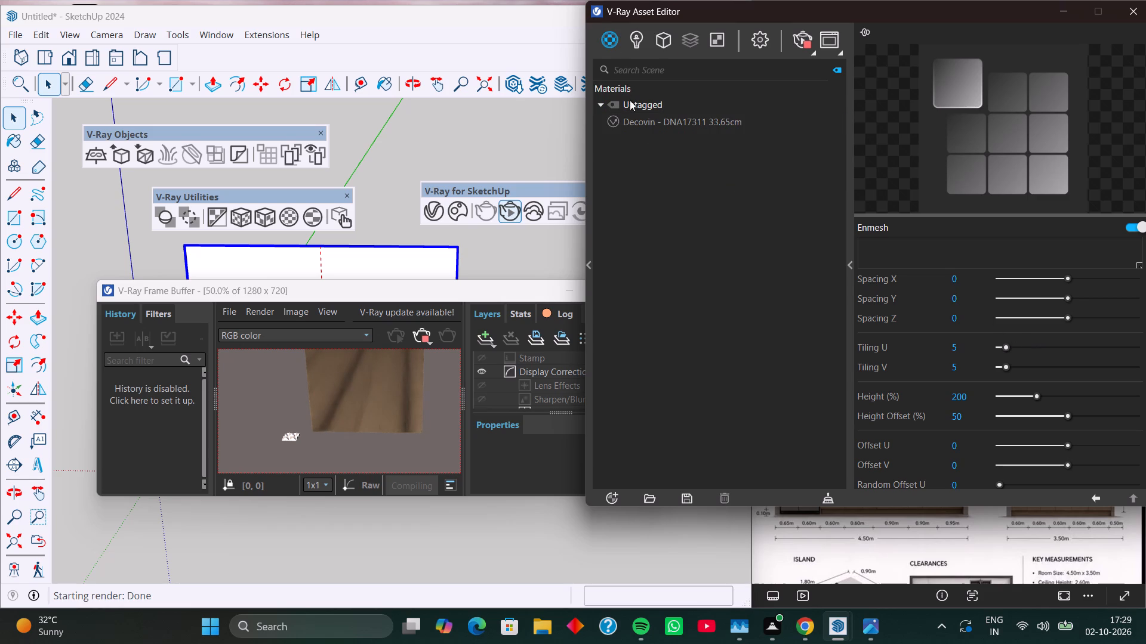
pyautogui.click(696, 122)
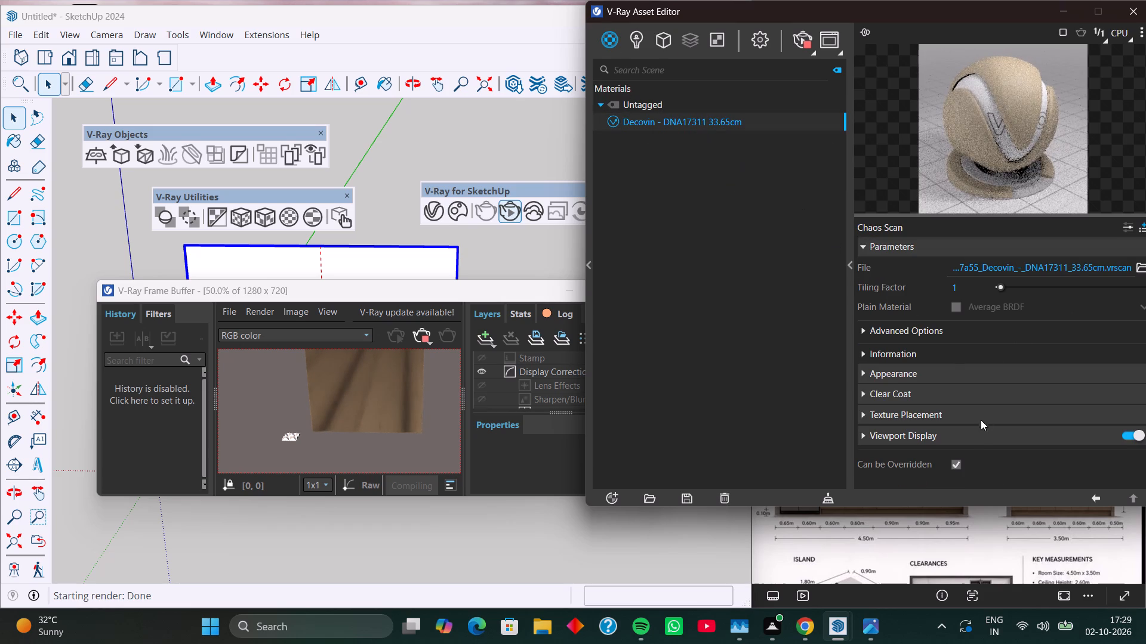
pyautogui.click(976, 438)
pyautogui.scroll(-4, 921, 439)
pyautogui.click(1010, 432)
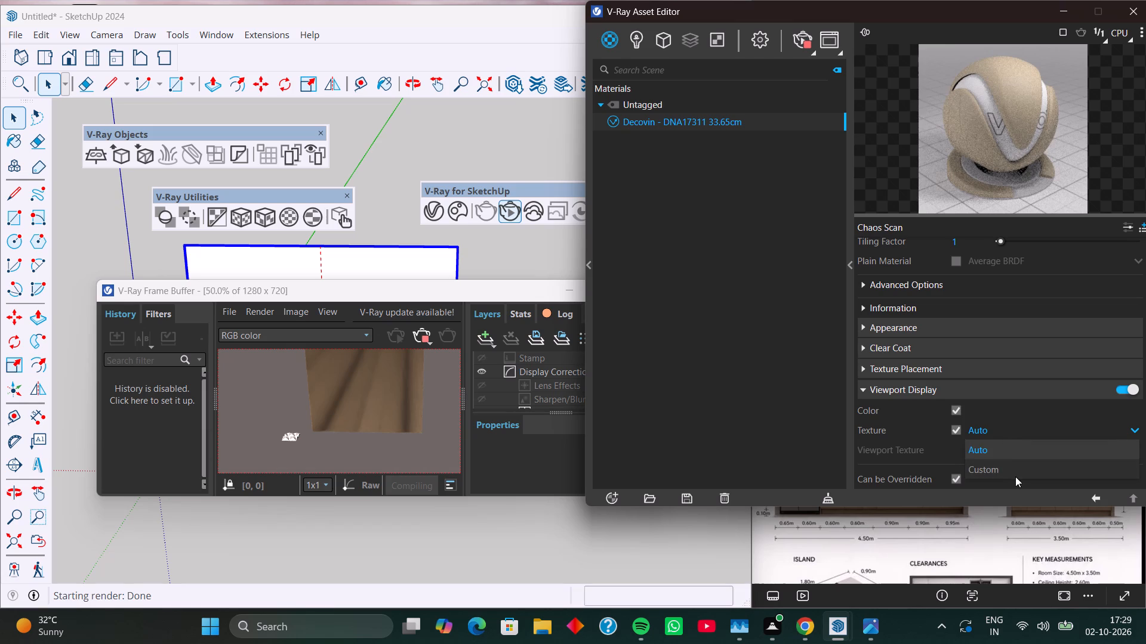
pyautogui.click(1013, 467)
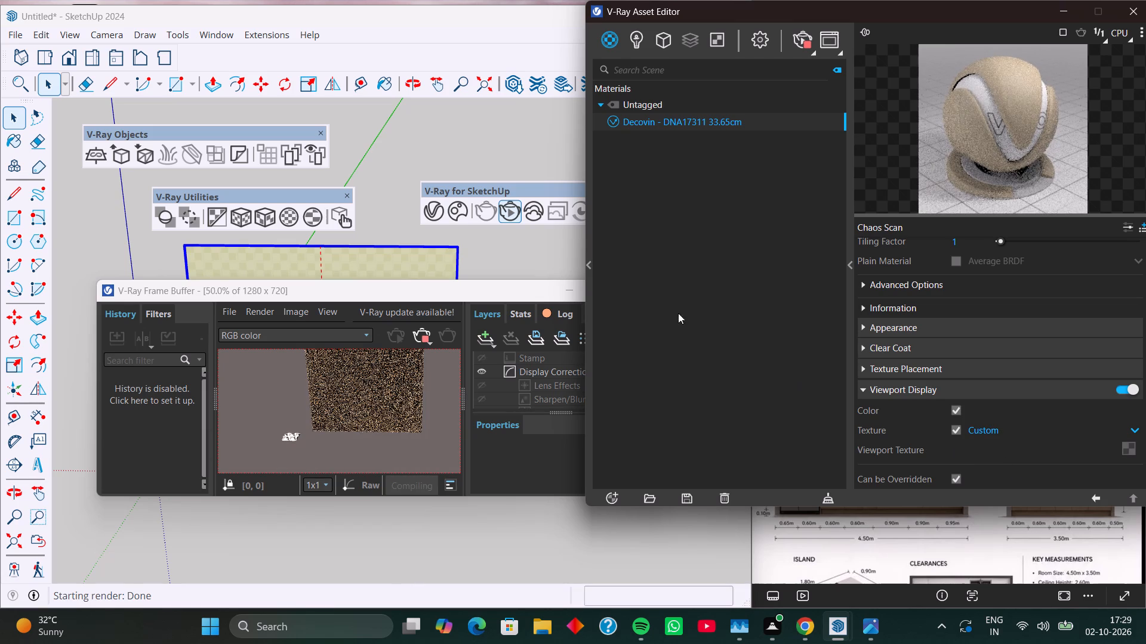
# Apply a fitted tri-planar texture projection to the selected rectangle group.
pyautogui.click(264, 213)
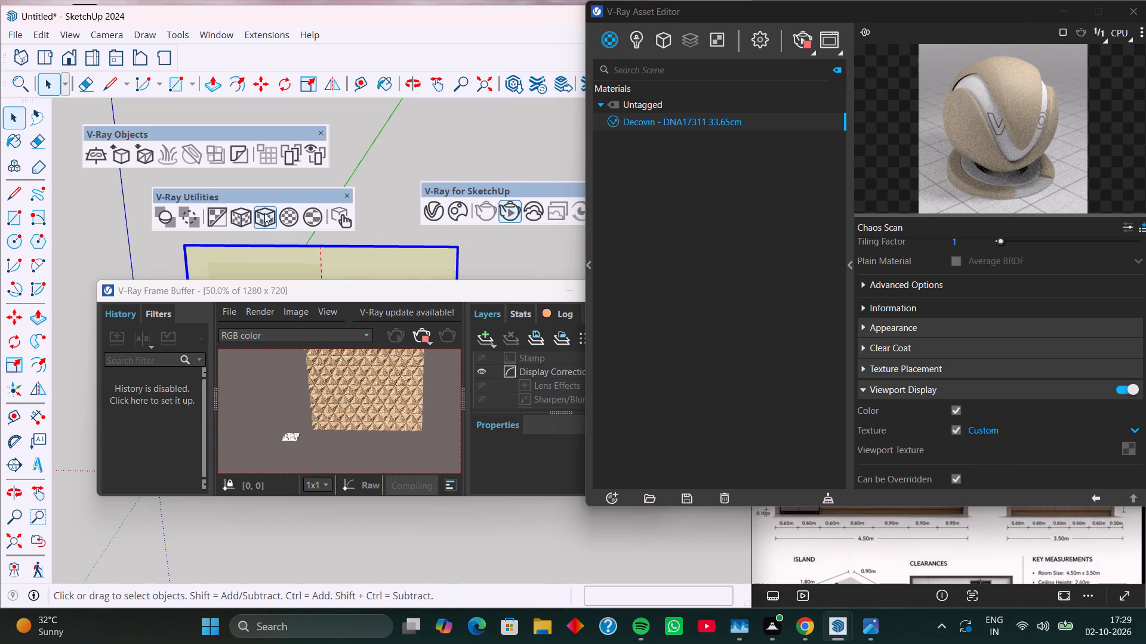
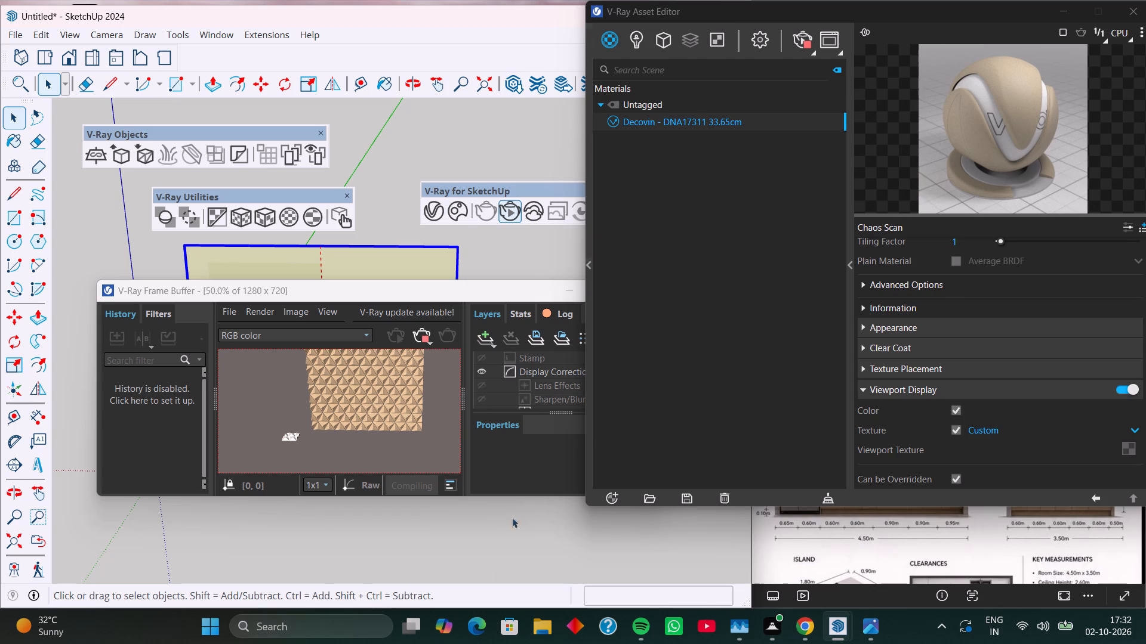
# Examine the tri-planar-mapped rectangle pattern from several angles in the live V-Ray render.
pyautogui.moveTo(520, 537); pyautogui.dragTo(412, 545, button='middle')
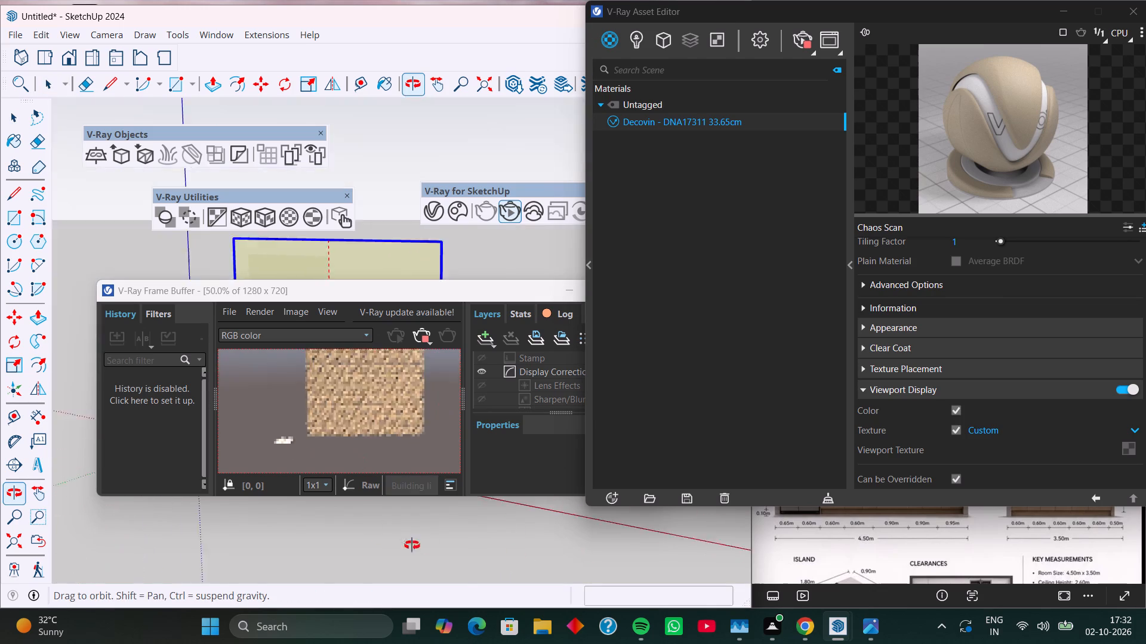
pyautogui.moveTo(412, 545); pyautogui.dragTo(589, 580, button='middle')
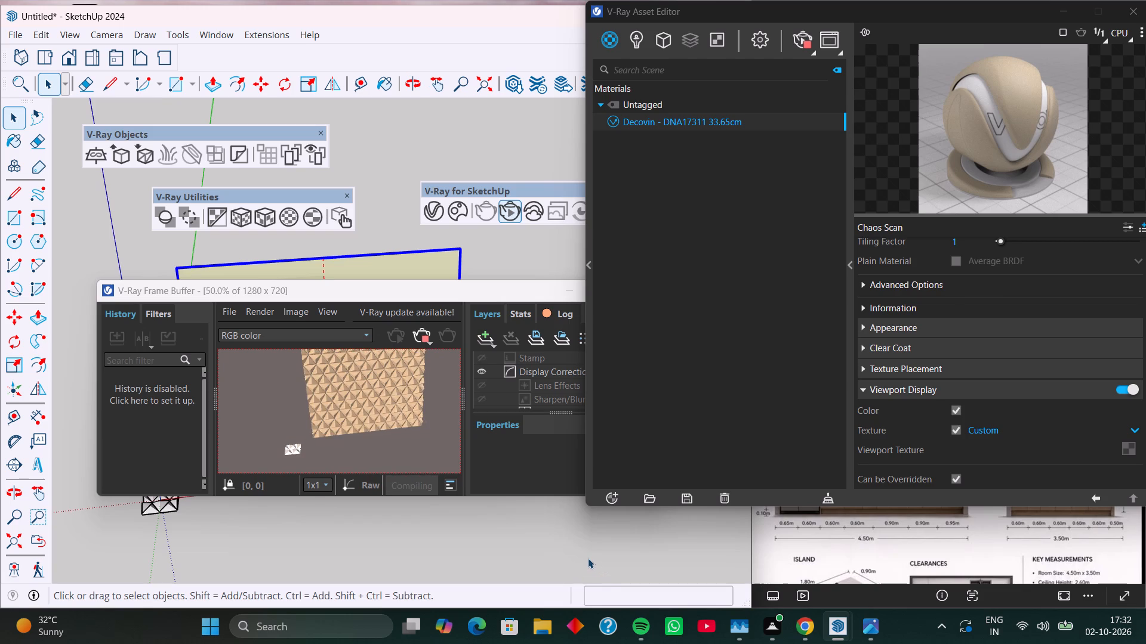
pyautogui.keyDown('shift'); pyautogui.moveTo(581, 557); pyautogui.dragTo(426, 567, button='middle'); pyautogui.keyUp('shift')
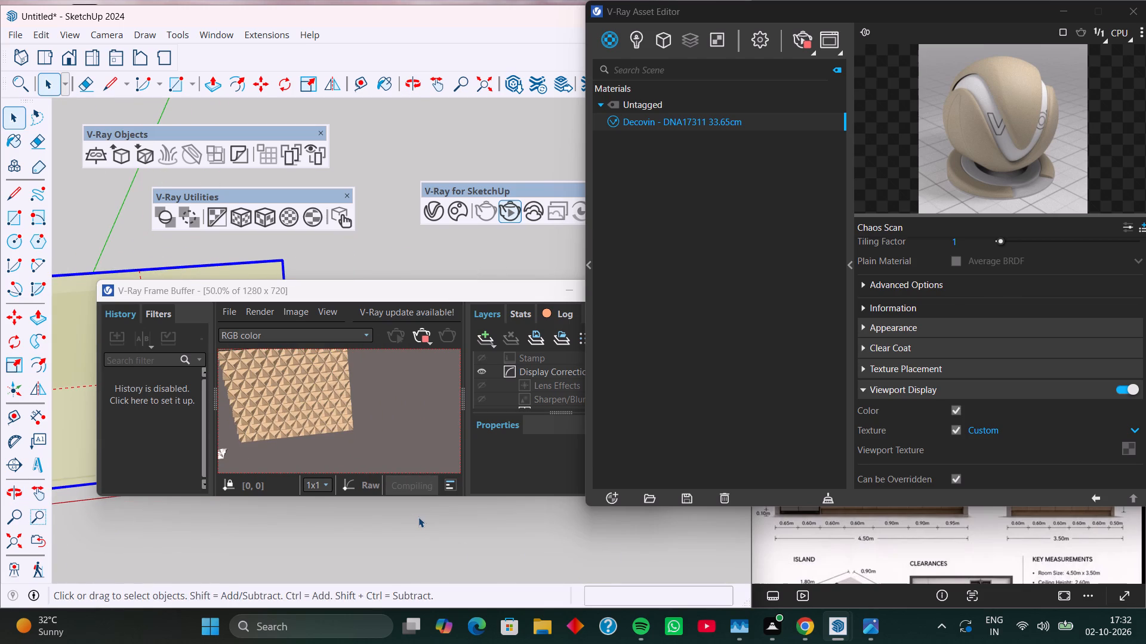
pyautogui.keyDown('shift'); pyautogui.moveTo(422, 531); pyautogui.dragTo(548, 510, button='middle'); pyautogui.keyUp('shift')
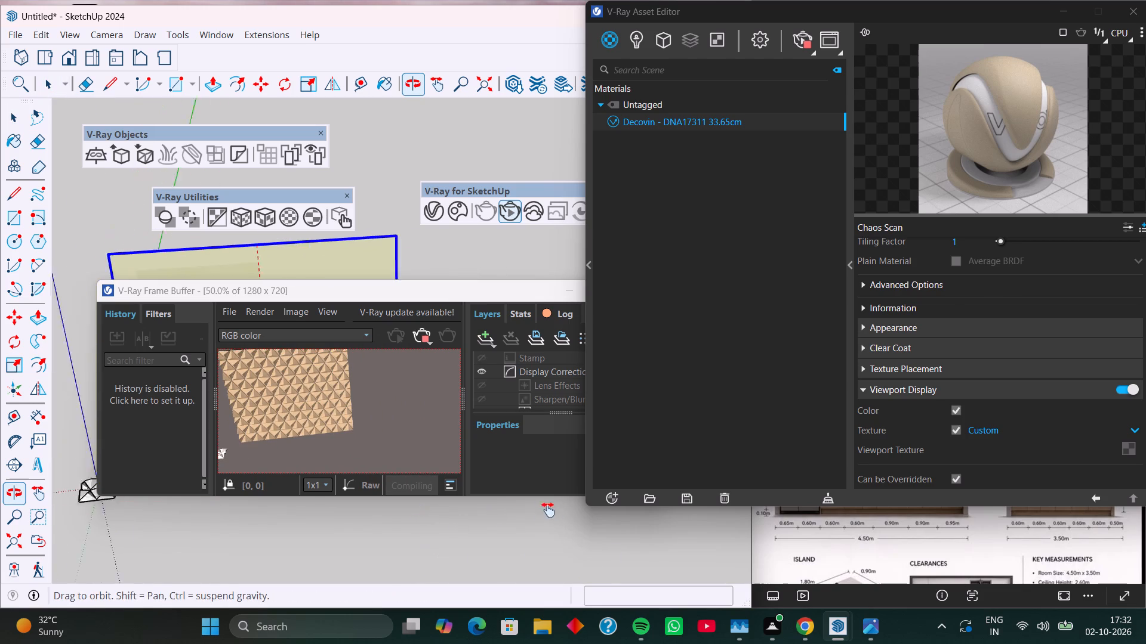
pyautogui.keyDown('shift'); pyautogui.moveTo(548, 510); pyautogui.dragTo(568, 510, button='middle'); pyautogui.keyUp('shift')
pyautogui.moveTo(577, 524); pyautogui.dragTo(531, 530, button='middle')
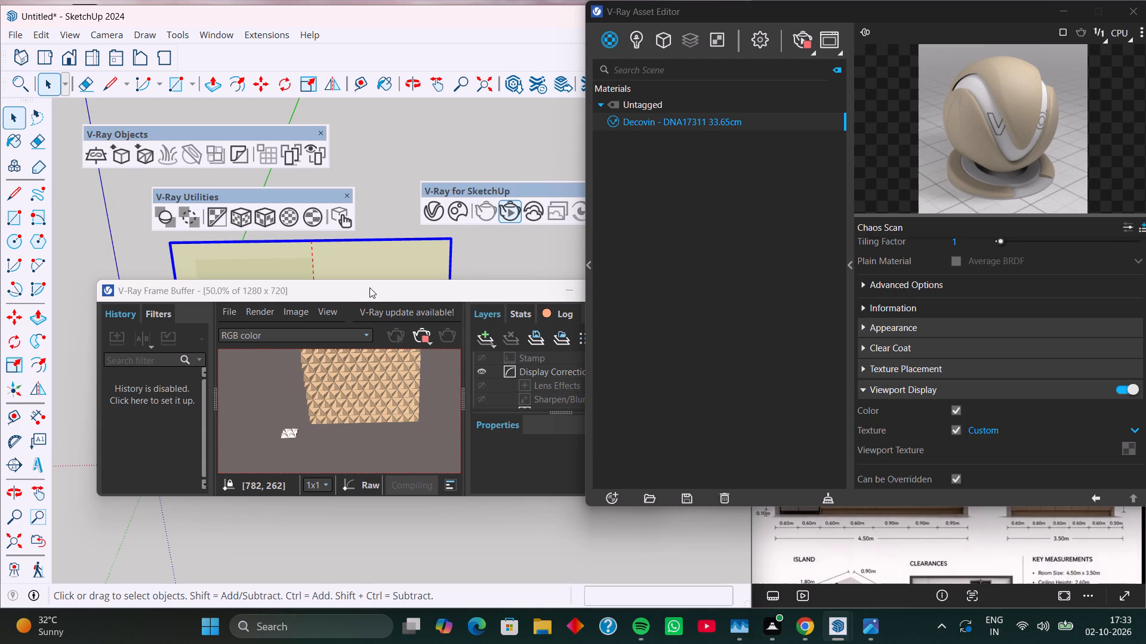
# Close the V-Ray Frame Buffer and move the V-Ray Asset Editor clear of the modelling area.
pyautogui.moveTo(370, 287); pyautogui.dragTo(404, 431)
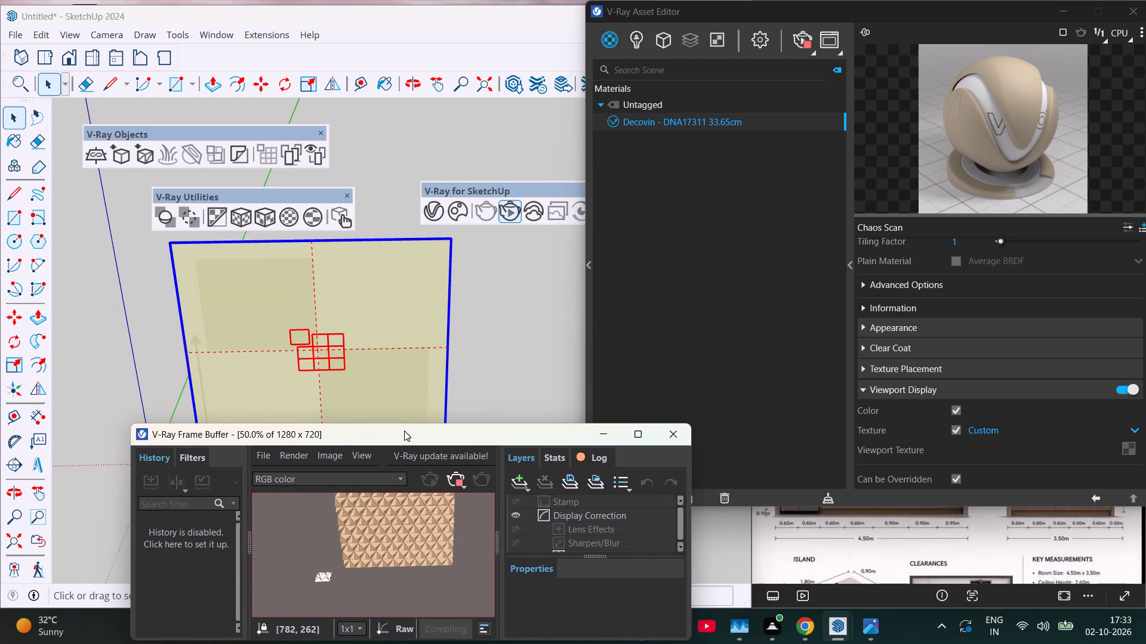
pyautogui.moveTo(404, 431); pyautogui.dragTo(495, 429)
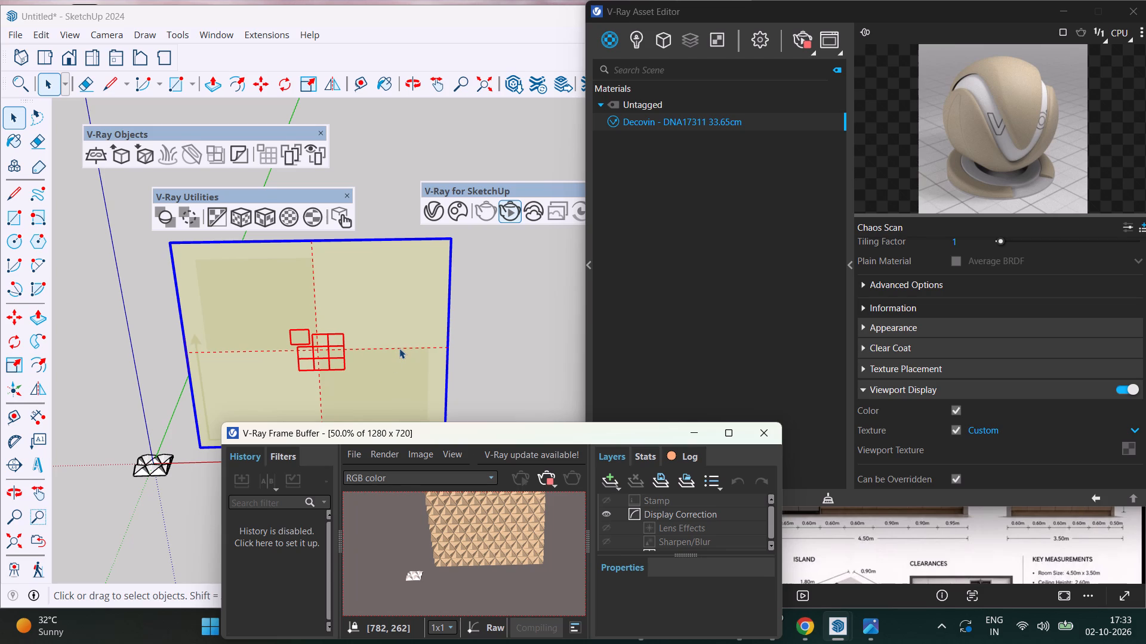
pyautogui.click(763, 431)
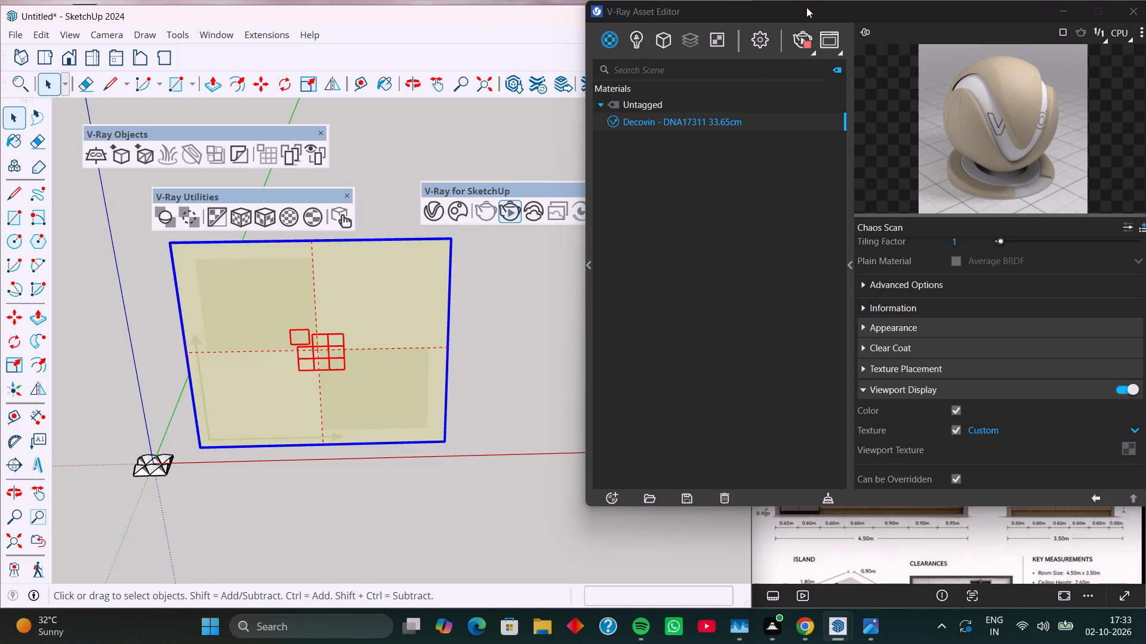
pyautogui.moveTo(809, 12); pyautogui.dragTo(813, 253)
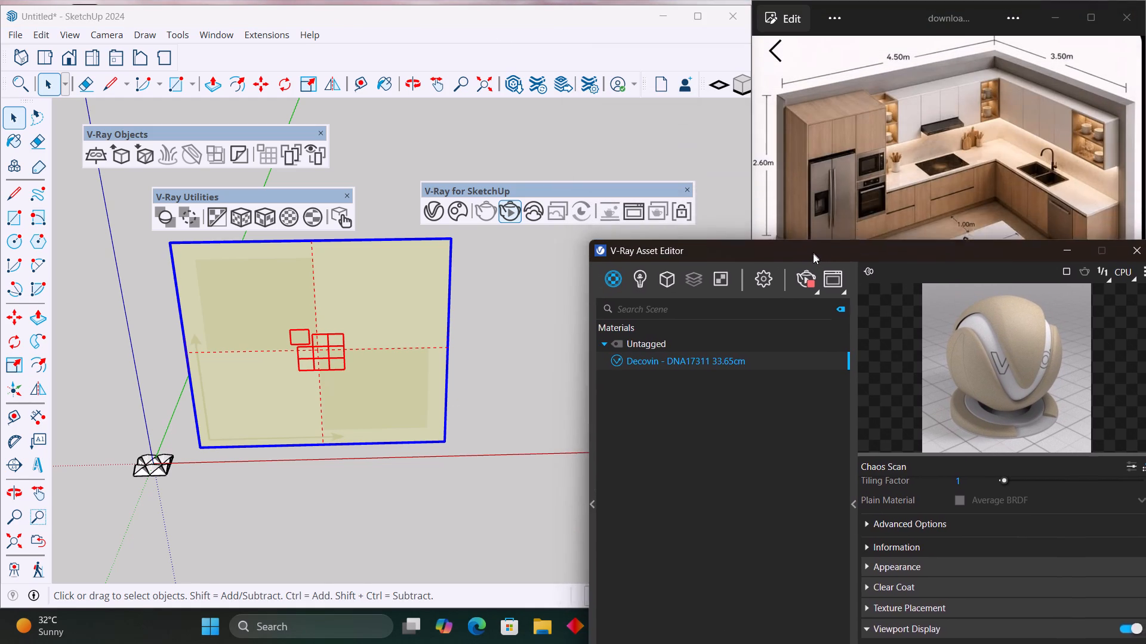
pyautogui.moveTo(813, 253); pyautogui.dragTo(817, 388)
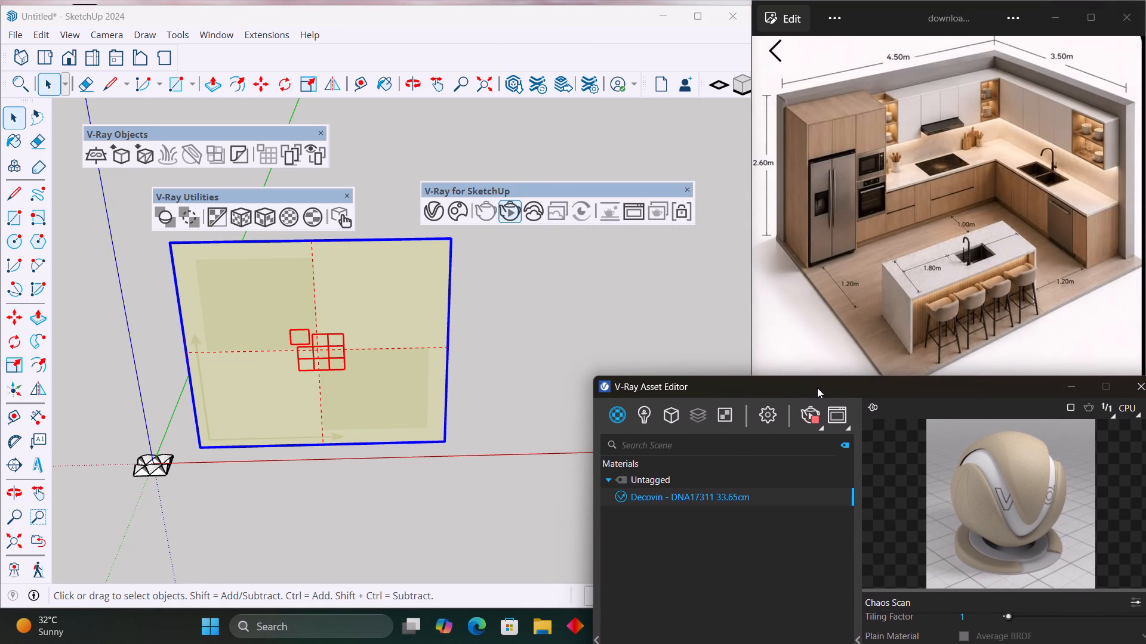
pyautogui.moveTo(817, 388); pyautogui.dragTo(828, 443)
# Draw a ground circle with a radius of about 4' 4" beside the patterned rectangle and set it to 50 sides.
pyautogui.keyDown('shift'); pyautogui.moveTo(539, 327); pyautogui.dragTo(272, 318, button='middle'); pyautogui.keyUp('shift')
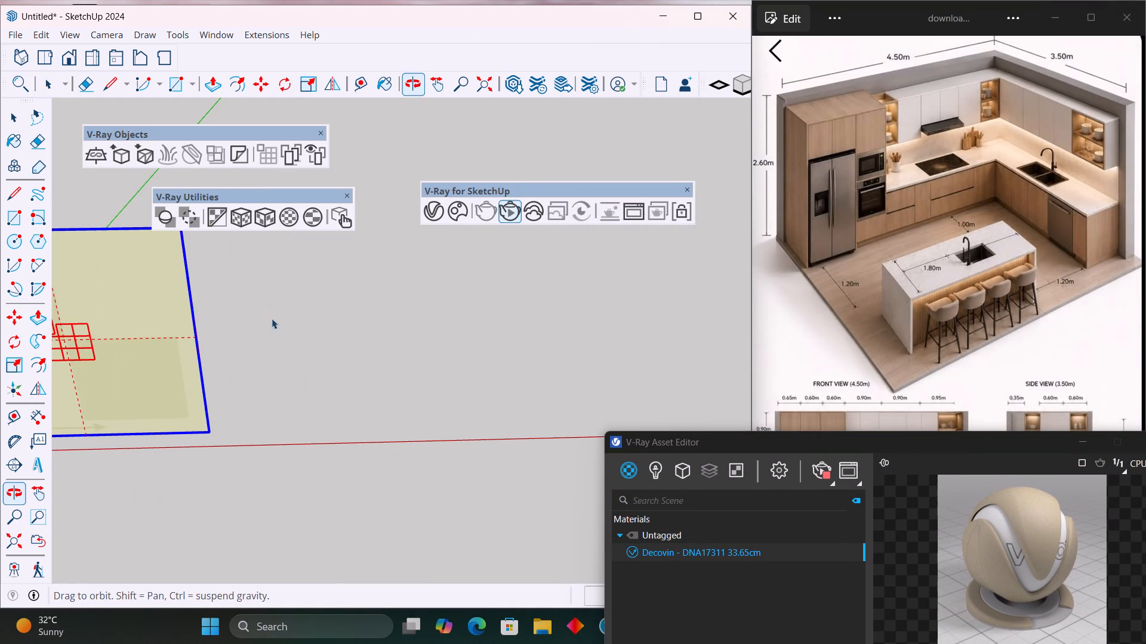
pyautogui.keyDown('shift'); pyautogui.moveTo(272, 318); pyautogui.dragTo(269, 315, button='middle'); pyautogui.keyUp('shift')
pyautogui.moveTo(492, 391); pyautogui.dragTo(461, 397, button='middle')
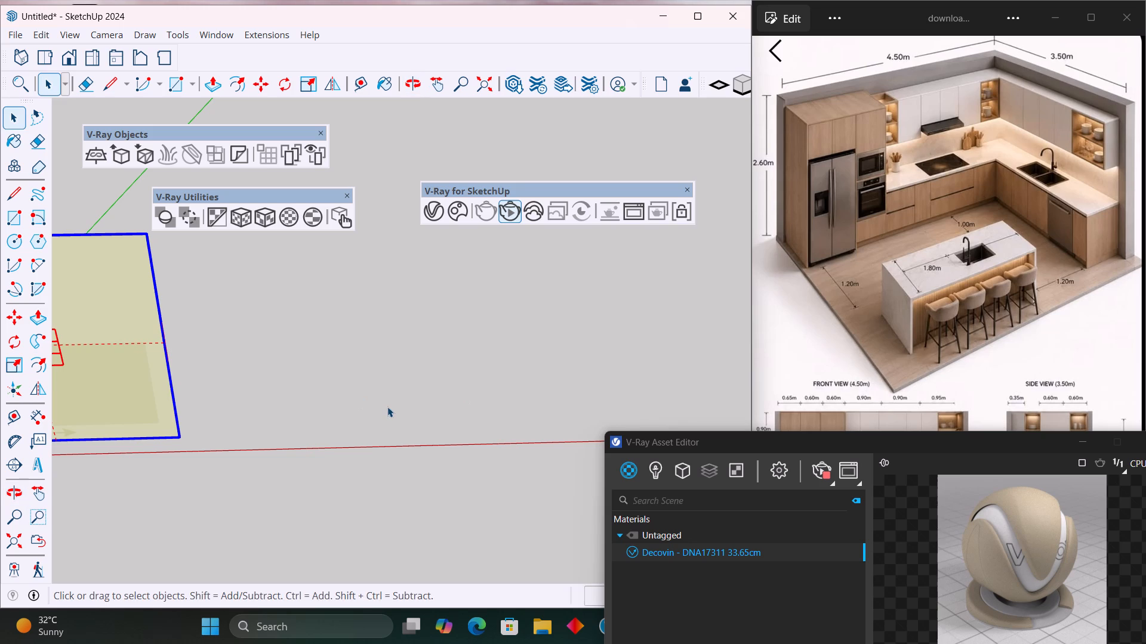
pyautogui.press('c')
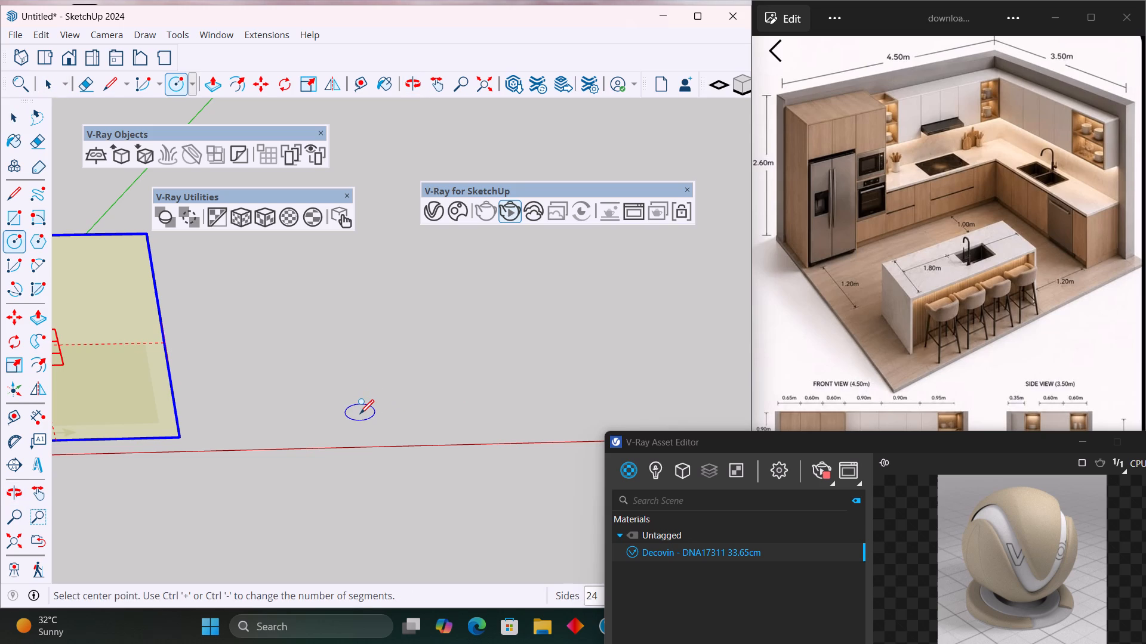
pyautogui.click(360, 413)
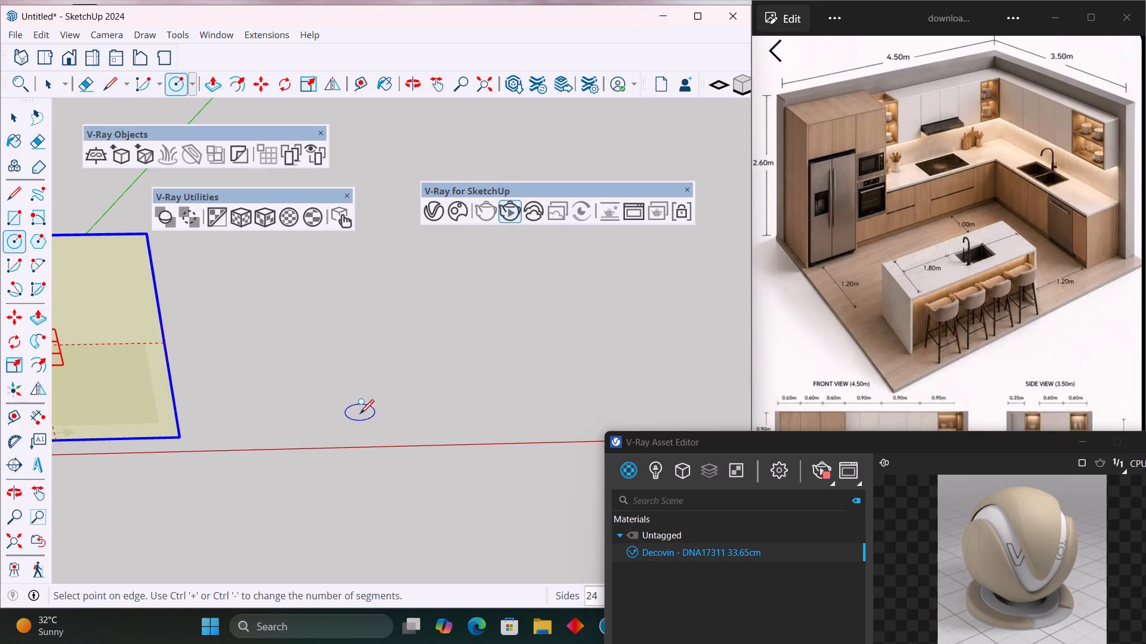
pyautogui.click(408, 382)
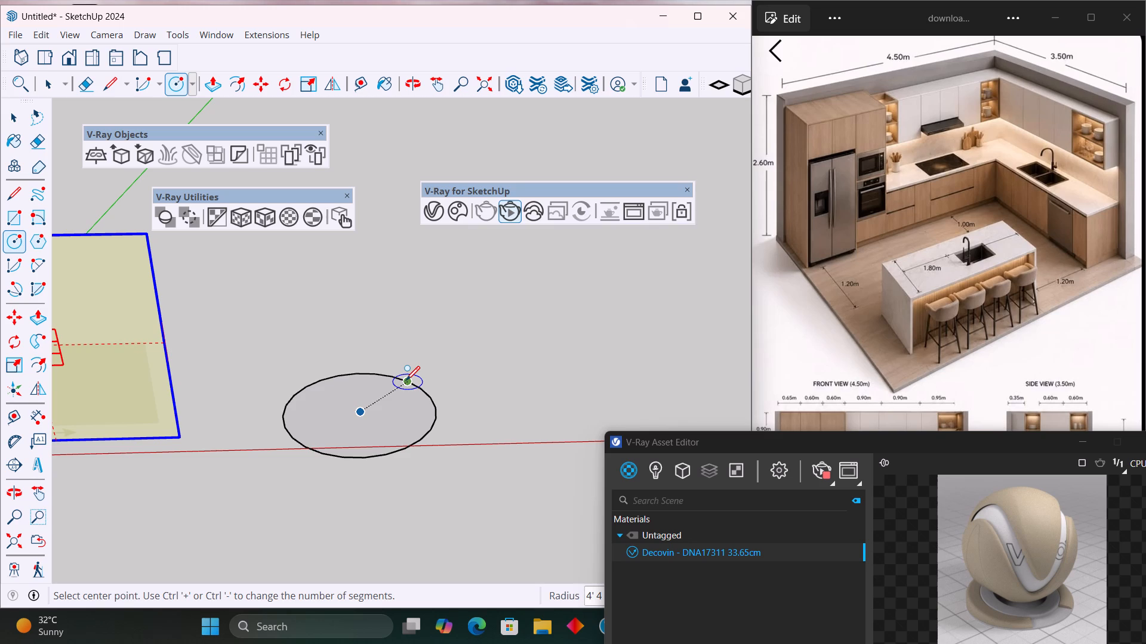
pyautogui.press('5')
pyautogui.press('0')
pyautogui.press('s')
pyautogui.press('Return')
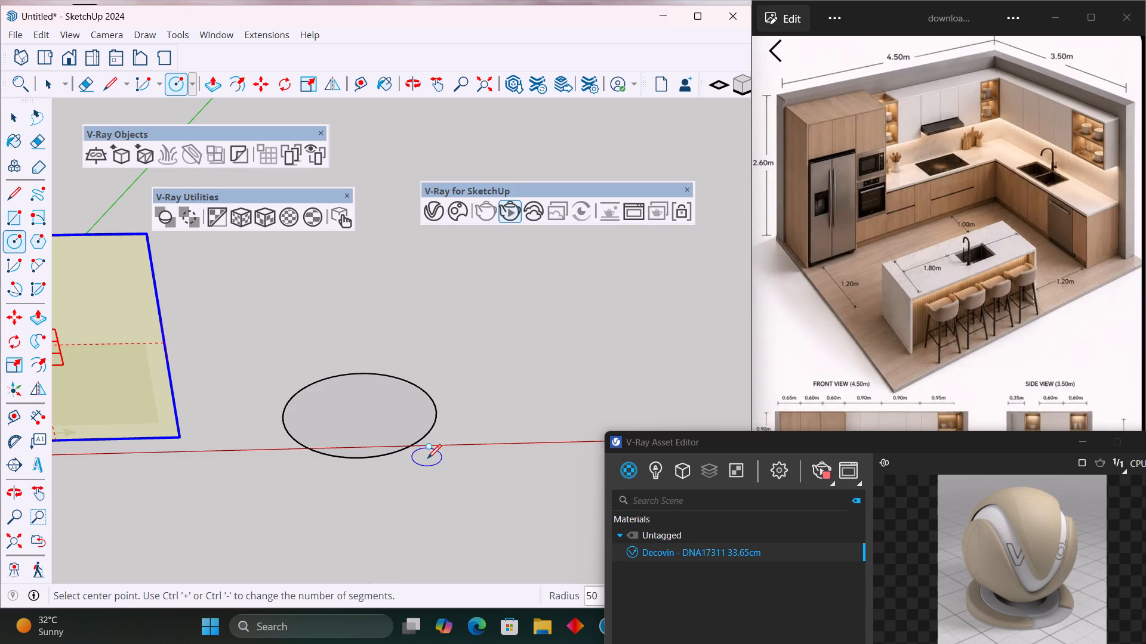
# Offset the circle's edge outward by about 4.5 inches to form a ring.
pyautogui.press('f')
pyautogui.click(423, 439)
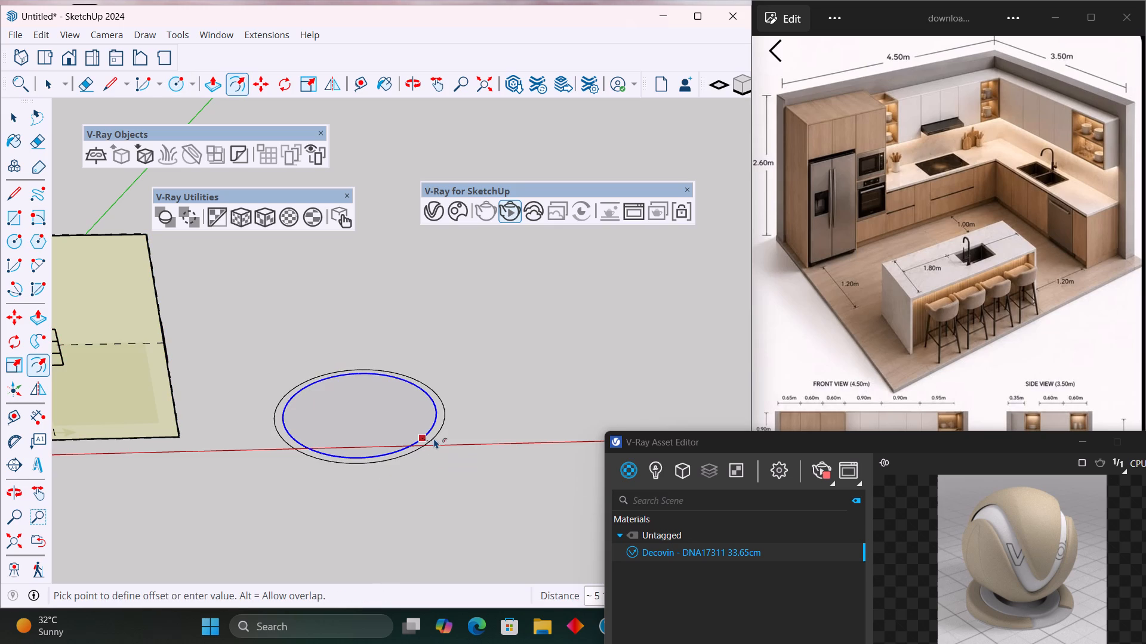
pyautogui.click(432, 438)
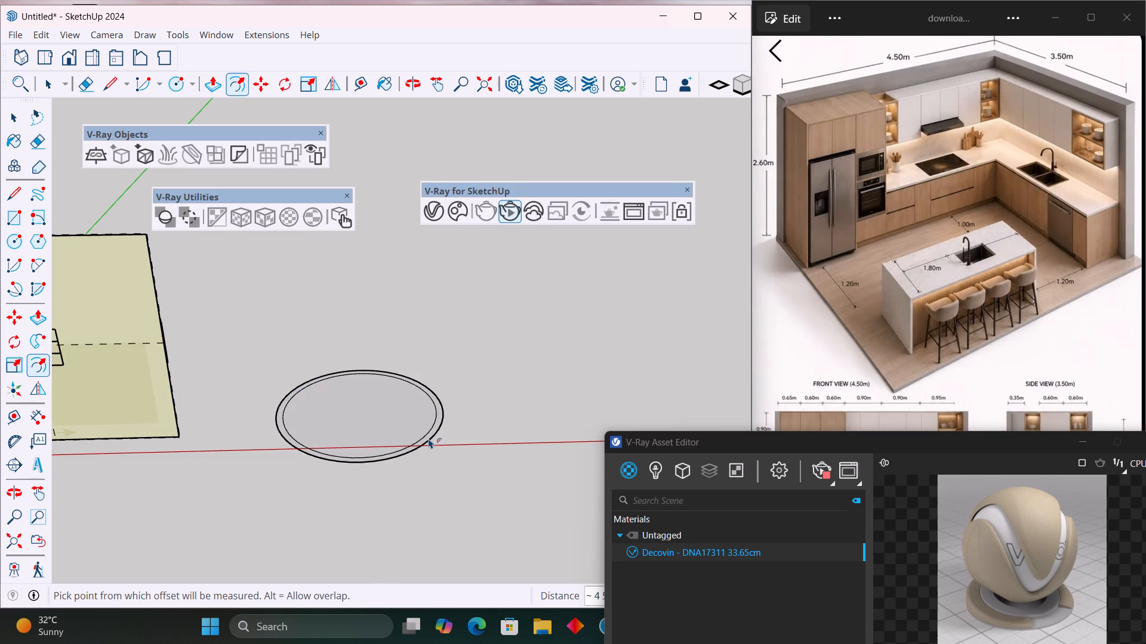
# Push/Pull the ring face upward about 8 feet into a hollow cylinder.
pyautogui.press('p')
pyautogui.scroll(4, 429, 438)
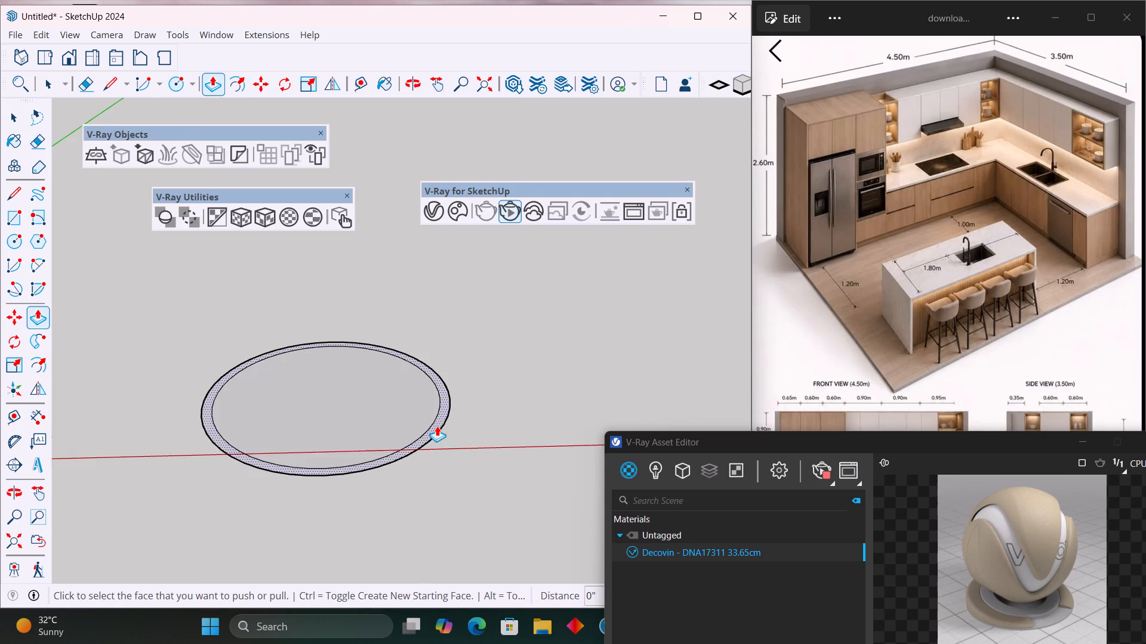
pyautogui.click(437, 426)
pyautogui.keyDown('shift'); pyautogui.moveTo(417, 247); pyautogui.dragTo(409, 426, button='middle'); pyautogui.keyUp('shift')
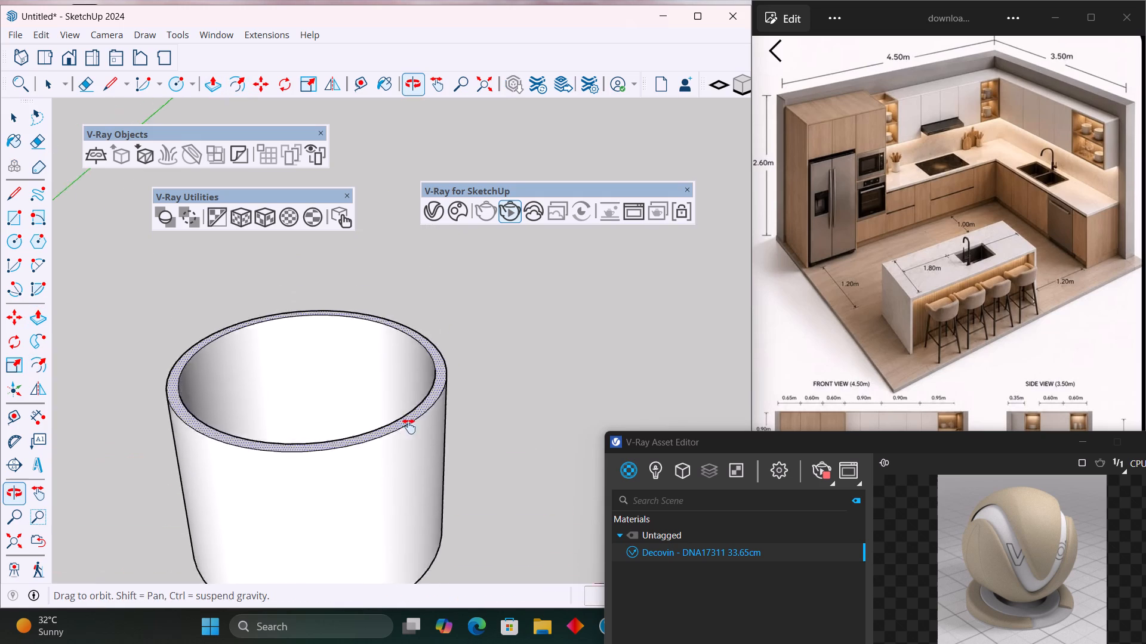
pyautogui.keyDown('shift'); pyautogui.moveTo(409, 426); pyautogui.dragTo(408, 454, button='middle'); pyautogui.keyUp('shift')
pyautogui.keyDown('shift'); pyautogui.scroll(-3, 395, 385); pyautogui.keyUp('shift')
pyautogui.keyDown('shift'); pyautogui.moveTo(400, 405); pyautogui.dragTo(389, 314, button='middle'); pyautogui.keyUp('shift')
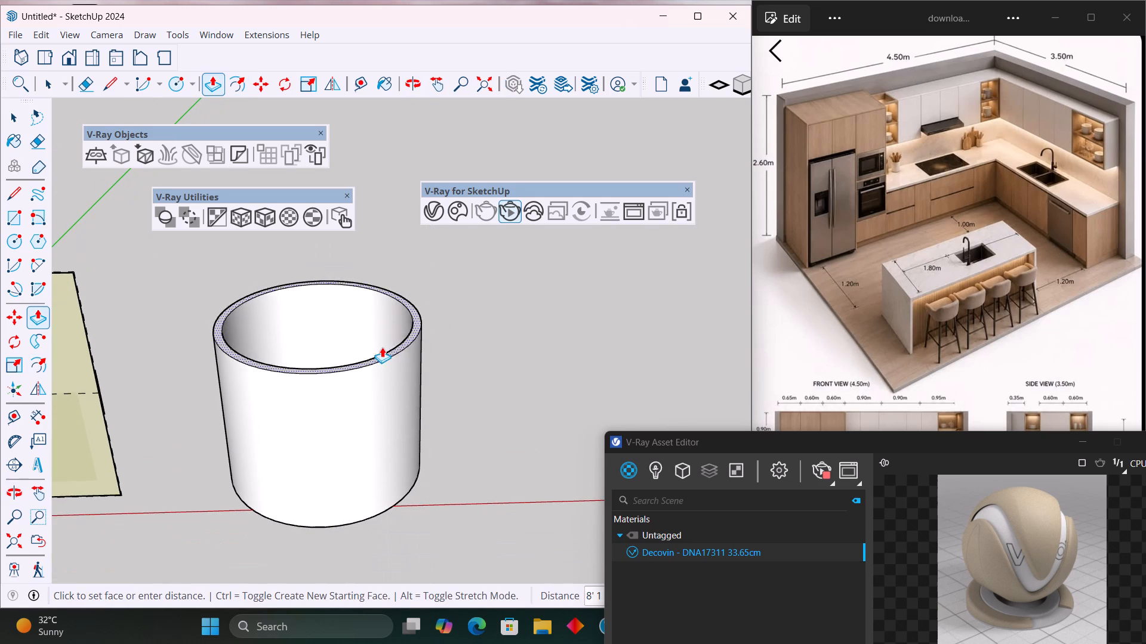
pyautogui.click(379, 336)
# Select all the connected geometry of the hollow cylinder and make it a group.
pyautogui.press('space')
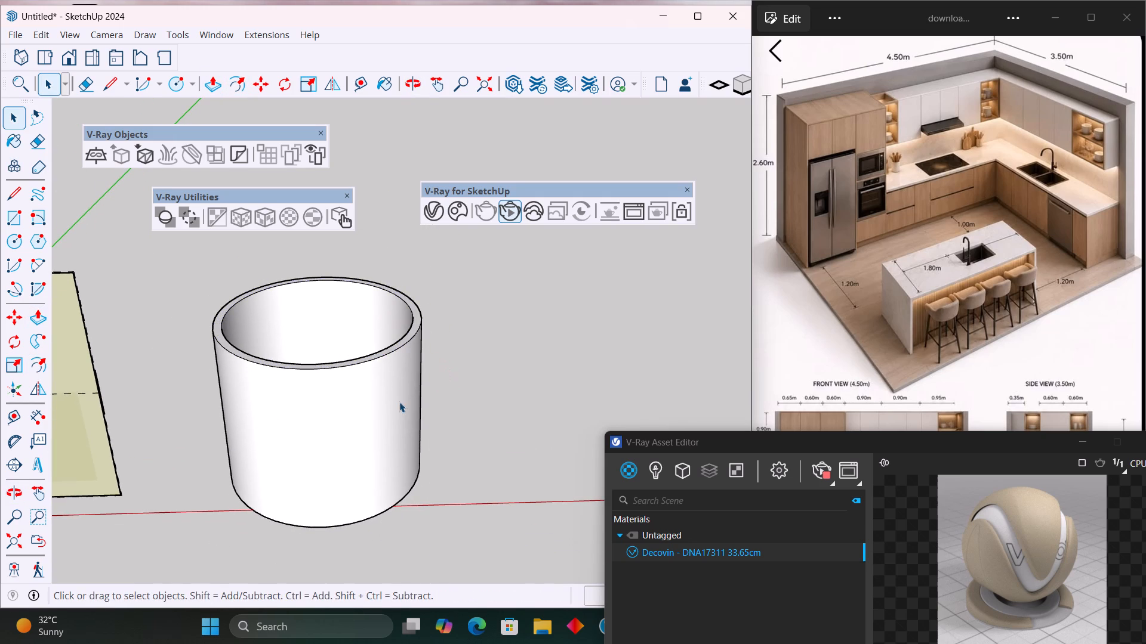
pyautogui.tripleClick(399, 402)
pyautogui.click(399, 402)
pyautogui.scroll(3, 382, 358)
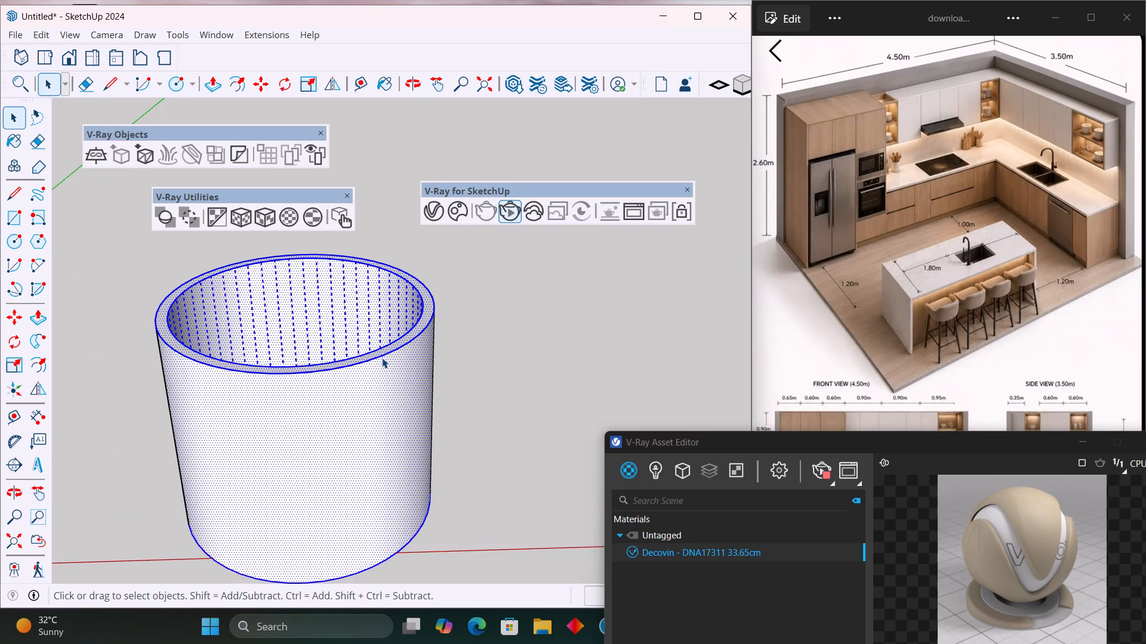
pyautogui.click(378, 351)
pyautogui.tripleClick(378, 351)
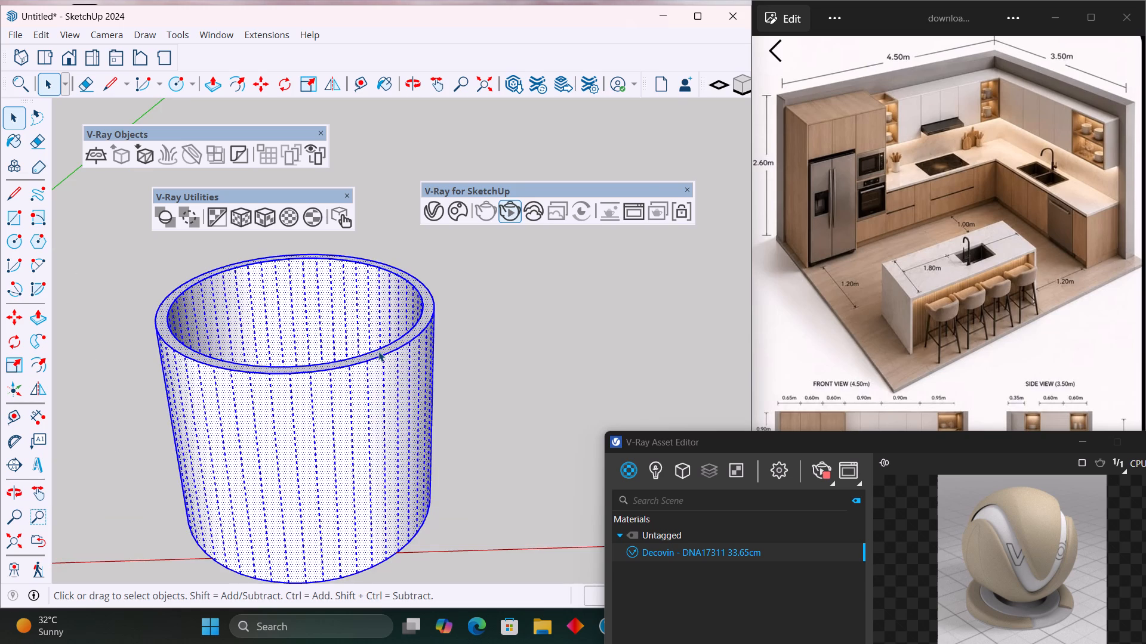
pyautogui.rightClick(378, 351)
pyautogui.click(474, 132)
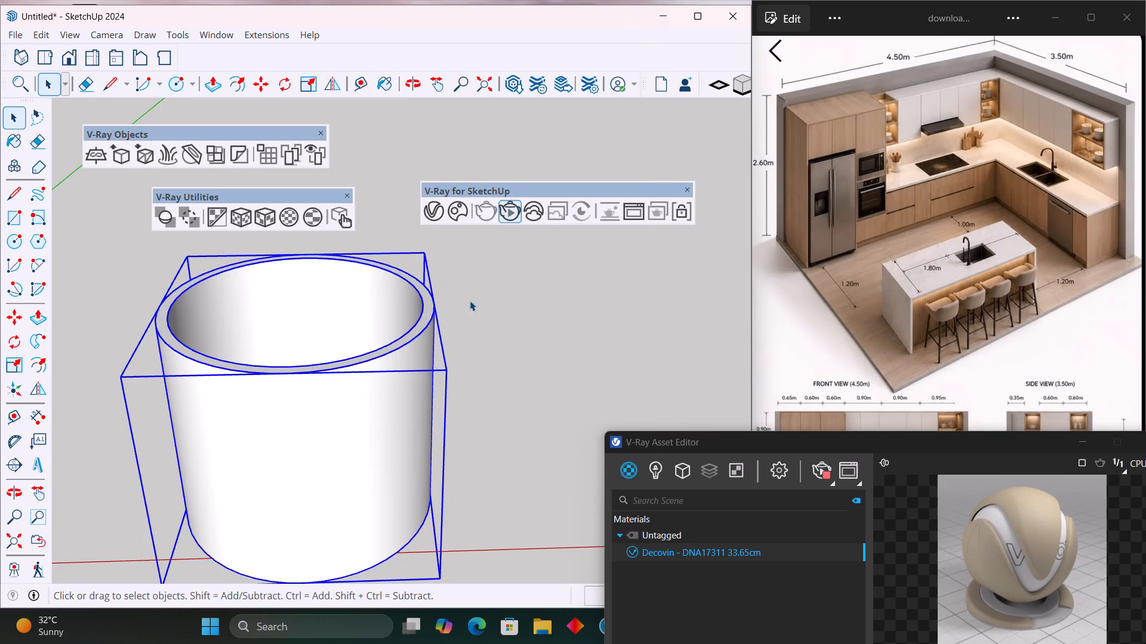
# Open the Chaos Cosmos library at the Enmesh – Pattern 3D models for the cylinder group.
pyautogui.scroll(-2, 361, 327)
pyautogui.keyDown('shift'); pyautogui.moveTo(375, 377); pyautogui.dragTo(436, 296, button='middle'); pyautogui.keyUp('shift')
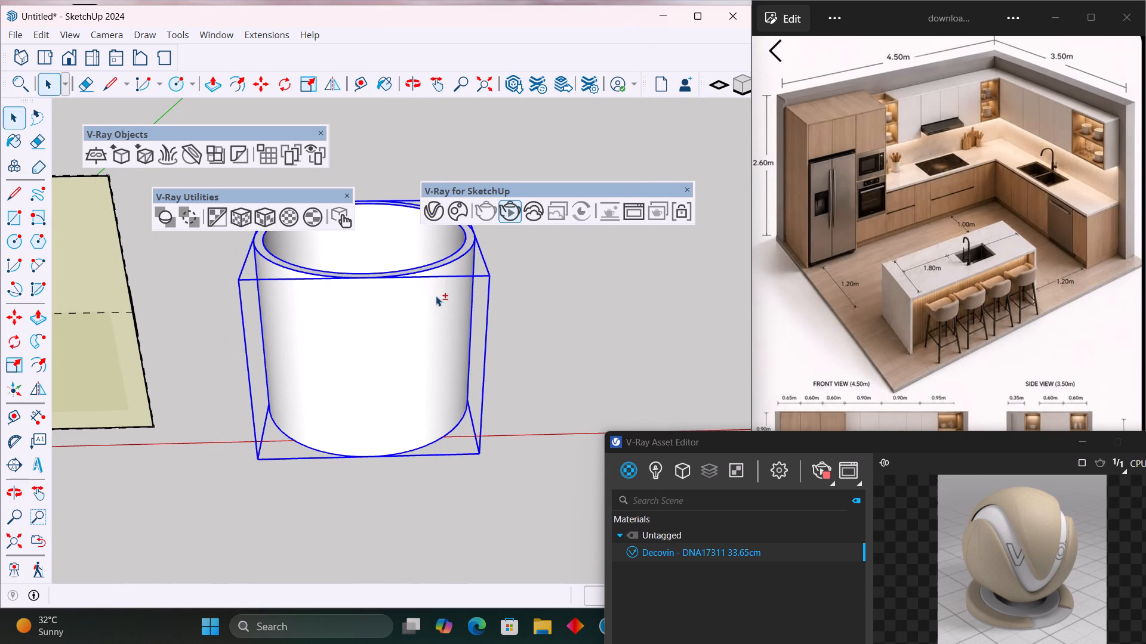
pyautogui.moveTo(452, 303); pyautogui.dragTo(424, 300, button='middle')
pyautogui.click(458, 213)
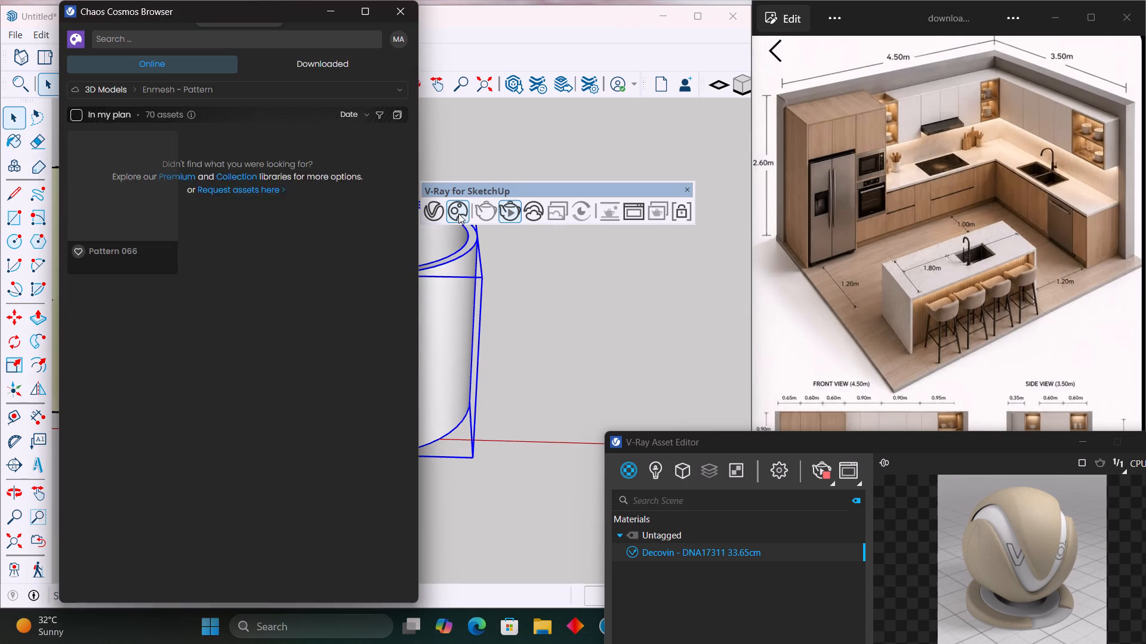
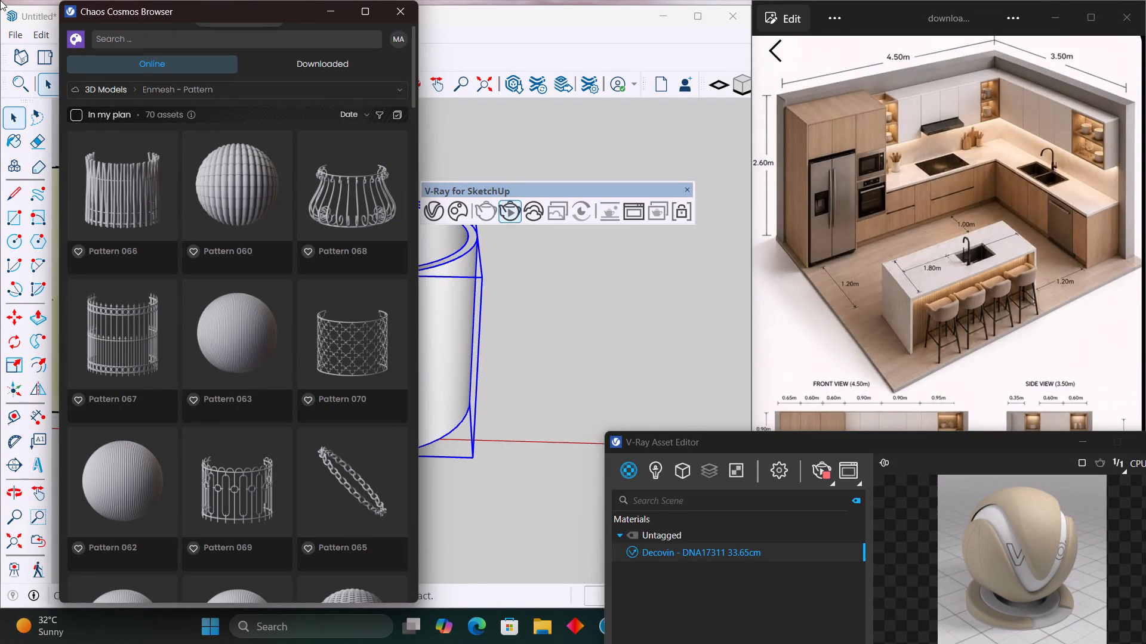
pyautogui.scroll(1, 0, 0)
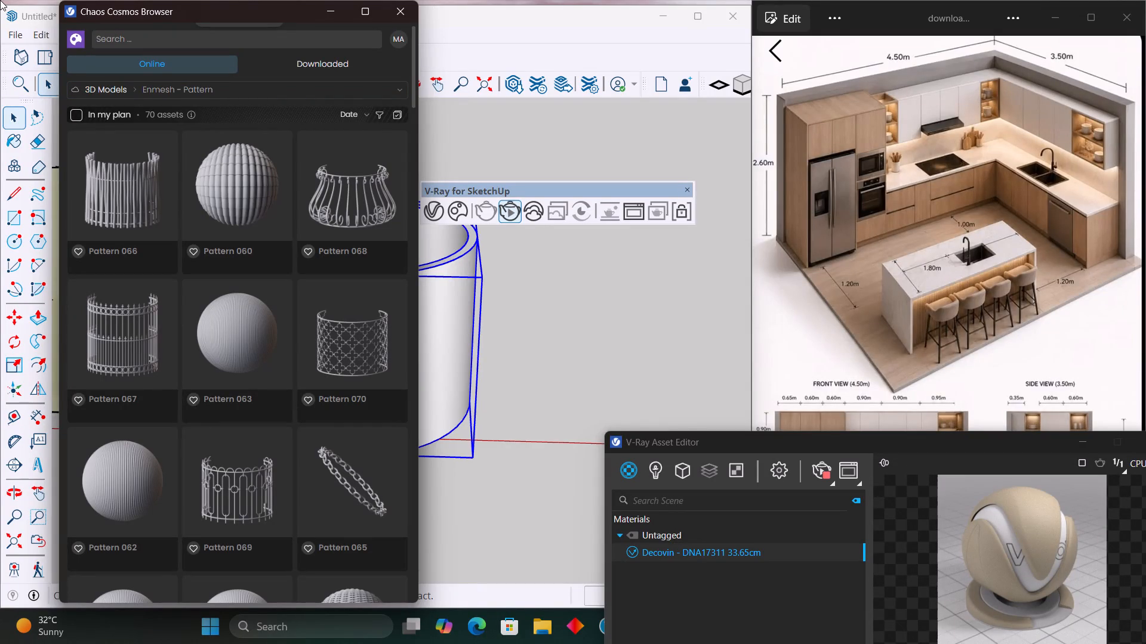
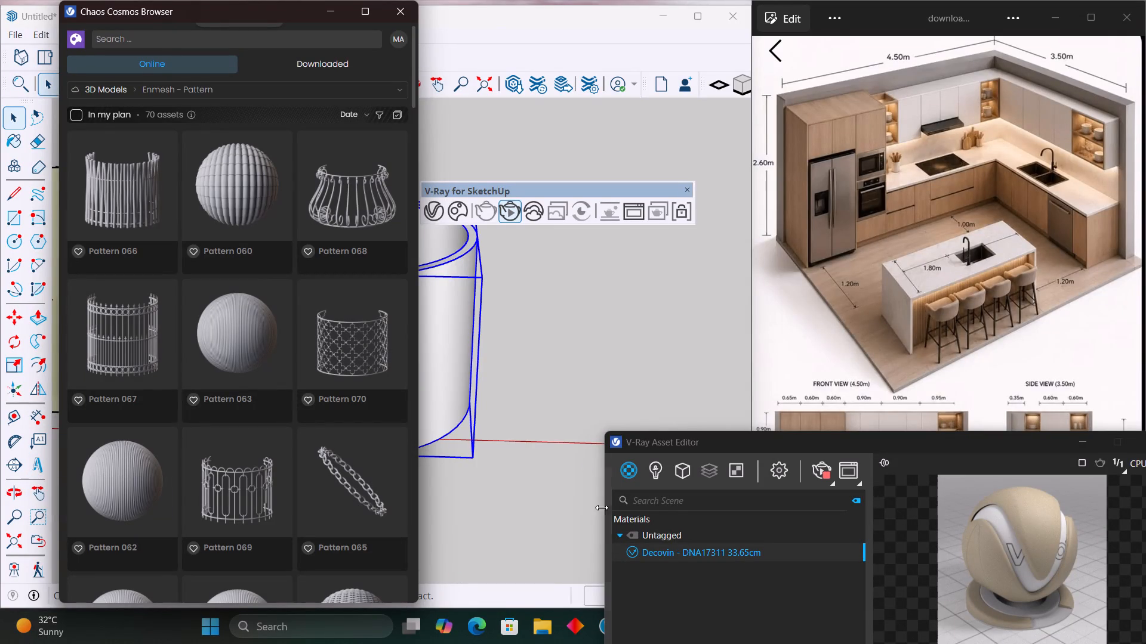
# Reposition the V-Ray Asset Editor beside the Cosmos Browser so the material list and all material settings fit on screen.
pyautogui.moveTo(855, 439); pyautogui.dragTo(738, 315)
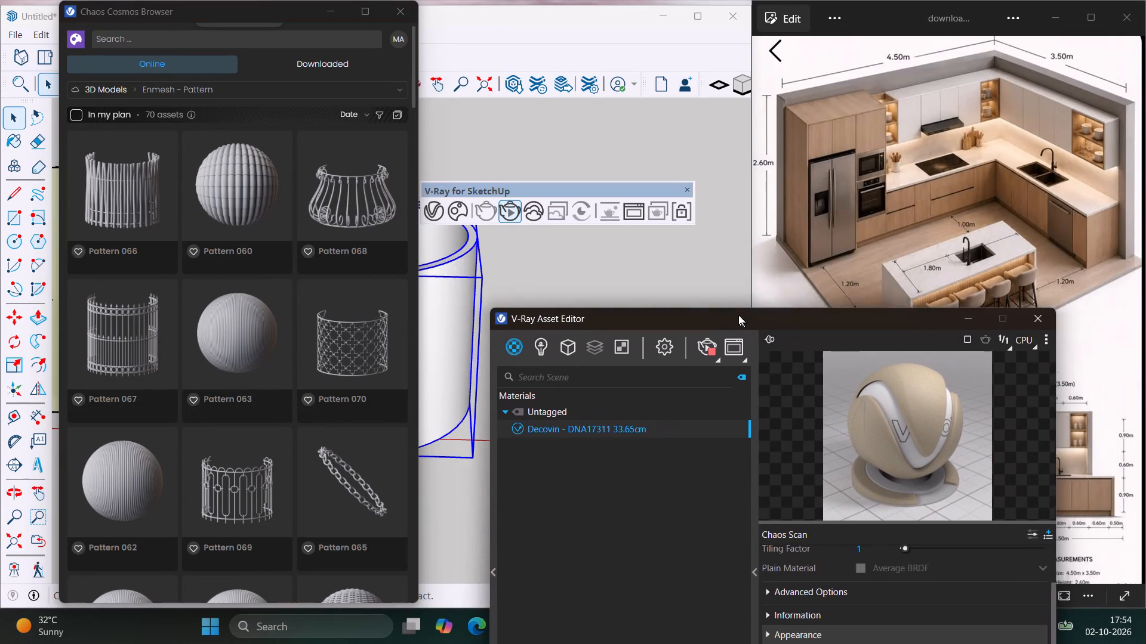
pyautogui.moveTo(738, 315); pyautogui.dragTo(645, 63)
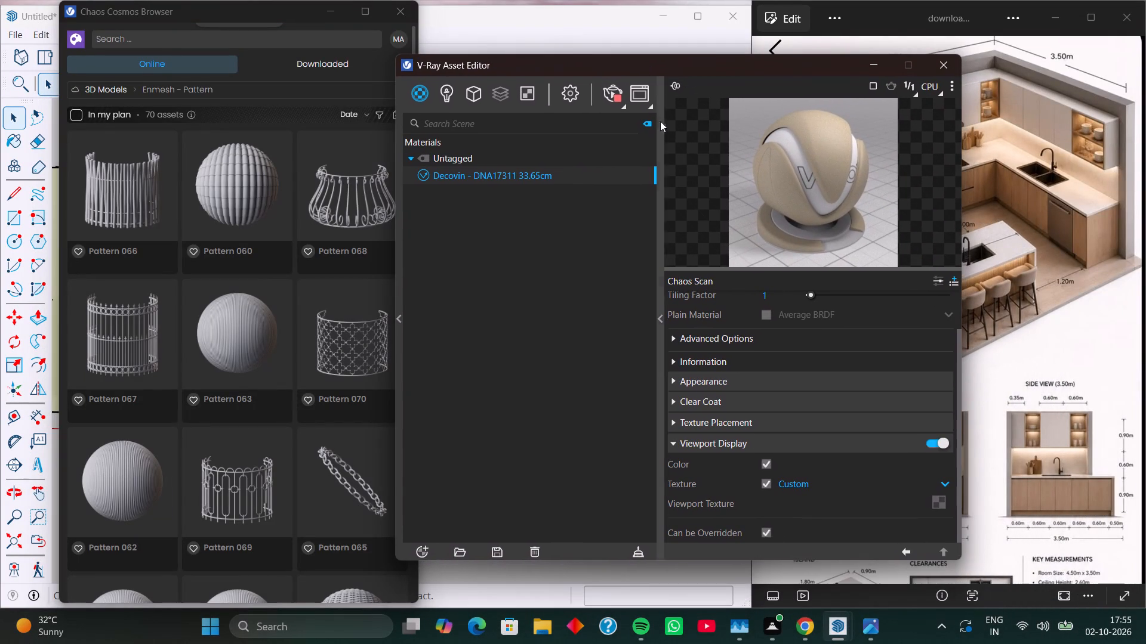
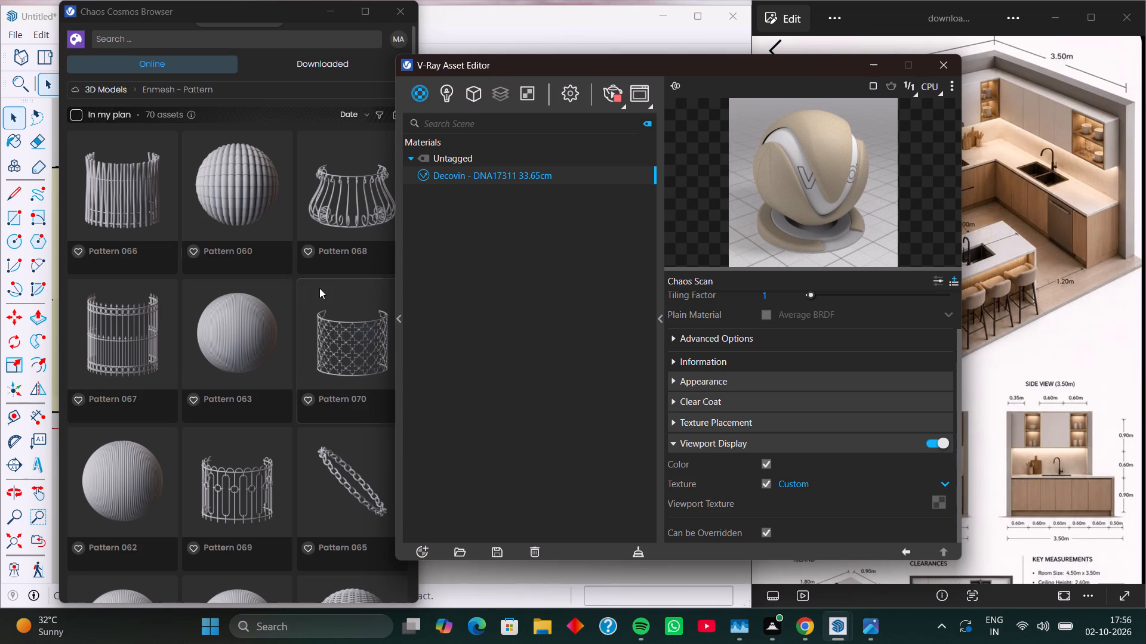
# Close the V-Ray Asset Editor and the Cosmos Browser, and maximize the SketchUp window.
pyautogui.scroll(-2, 319, 288)
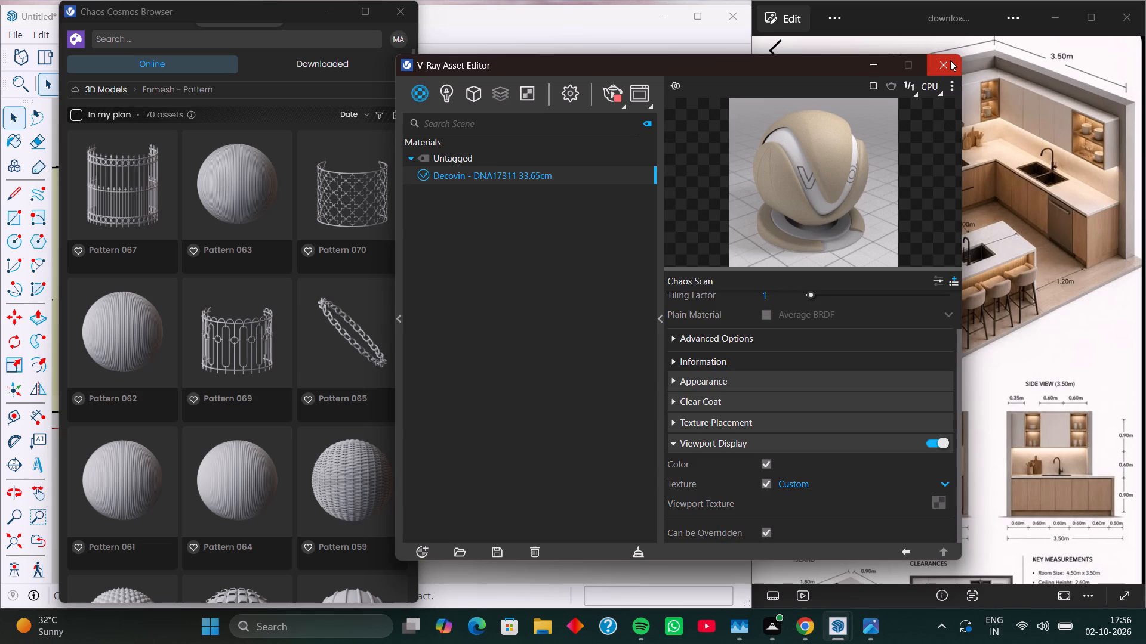
pyautogui.click(946, 63)
pyautogui.click(404, 13)
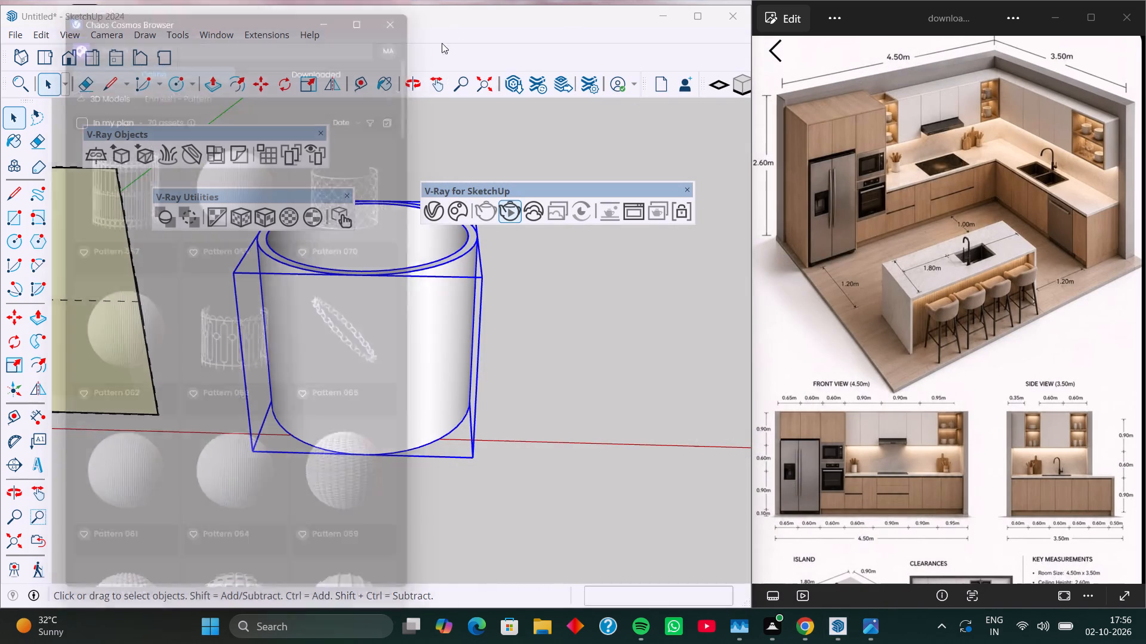
pyautogui.click(697, 18)
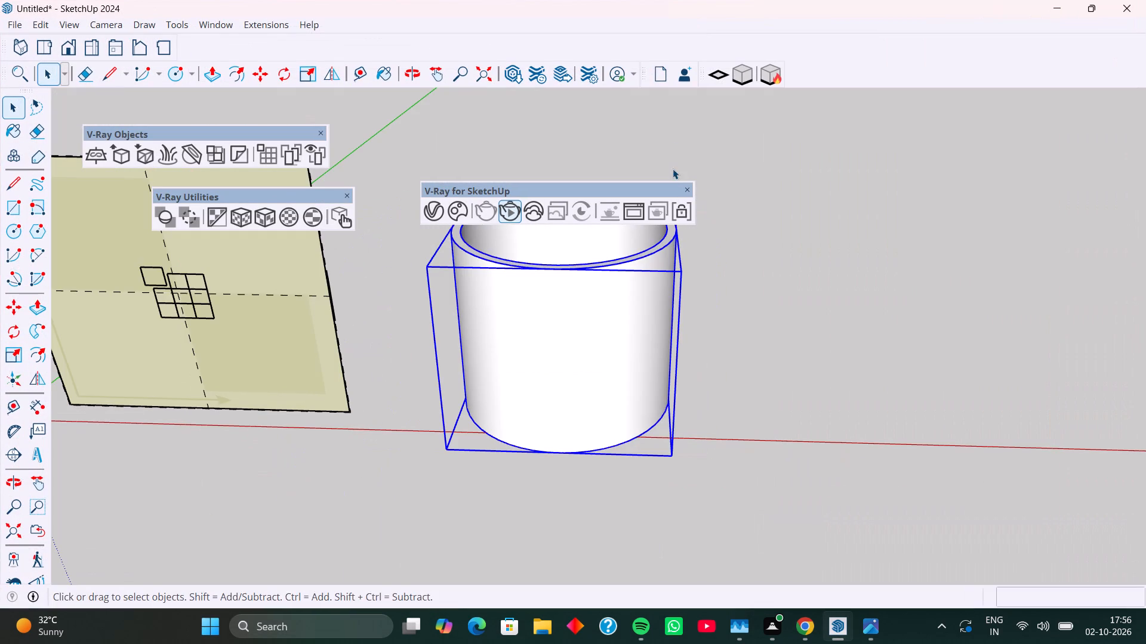
# Move the floating V-Ray for SketchUp toolbar clear of the hollow cylinder.
pyautogui.moveTo(603, 189); pyautogui.dragTo(491, 120)
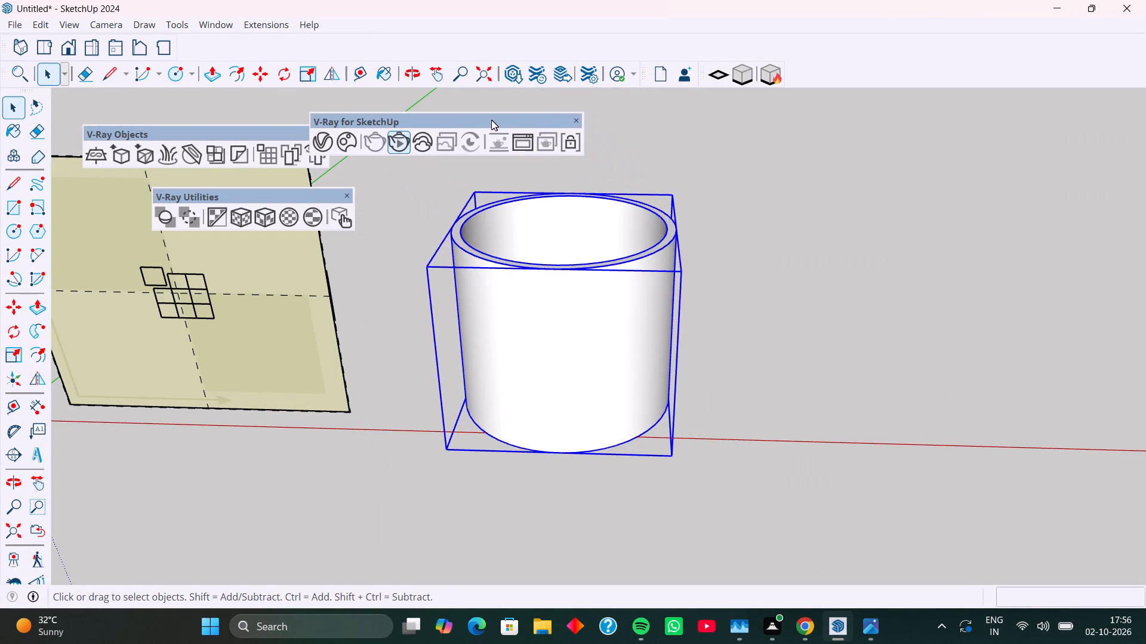
pyautogui.moveTo(491, 120); pyautogui.dragTo(480, 110)
# Delete the small leftover pattern object sitting at the model origin.
pyautogui.scroll(-15, 439, 457)
pyautogui.scroll(-4, 391, 277)
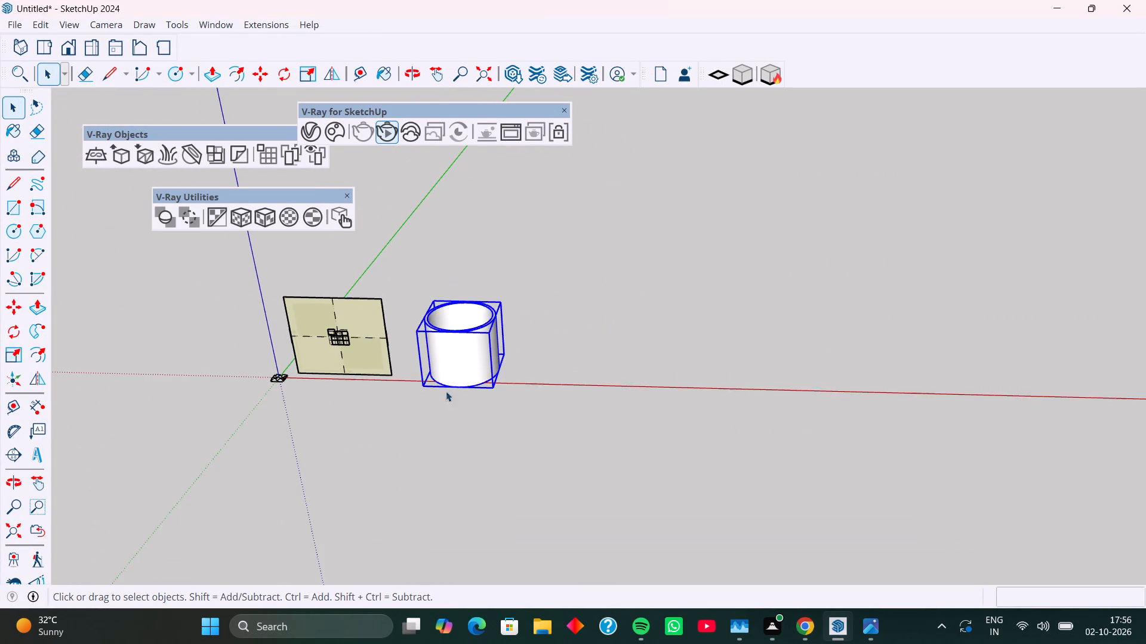
pyautogui.click(592, 318)
pyautogui.scroll(-4, 211, 336)
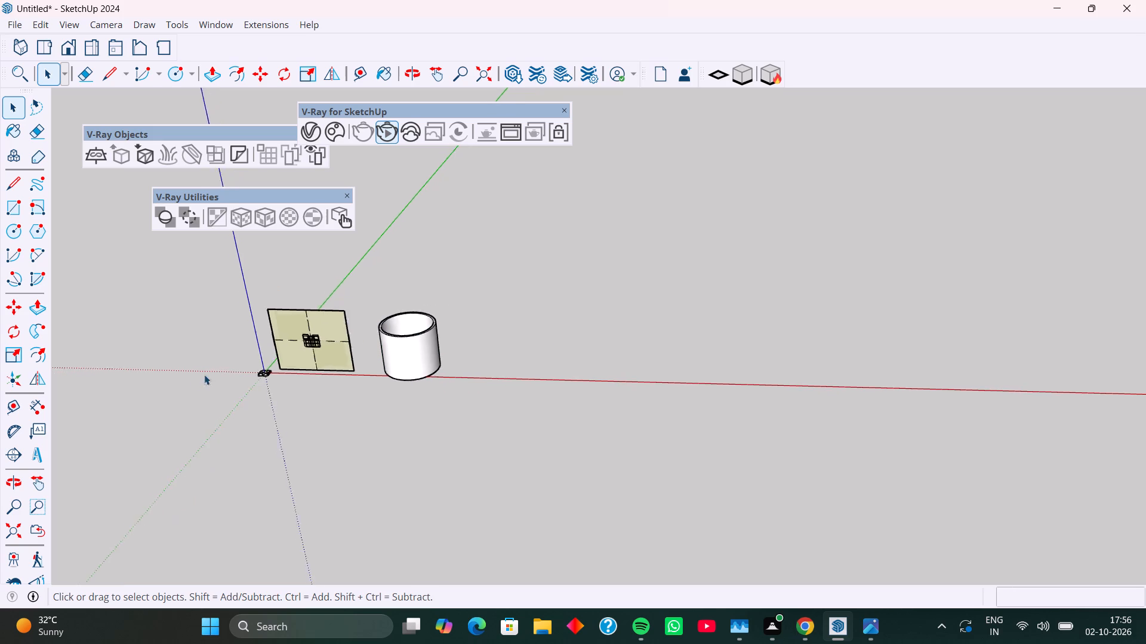
pyautogui.scroll(-5, 204, 374)
pyautogui.moveTo(362, 373); pyautogui.dragTo(469, 381, button='middle')
pyautogui.scroll(-3, 404, 345)
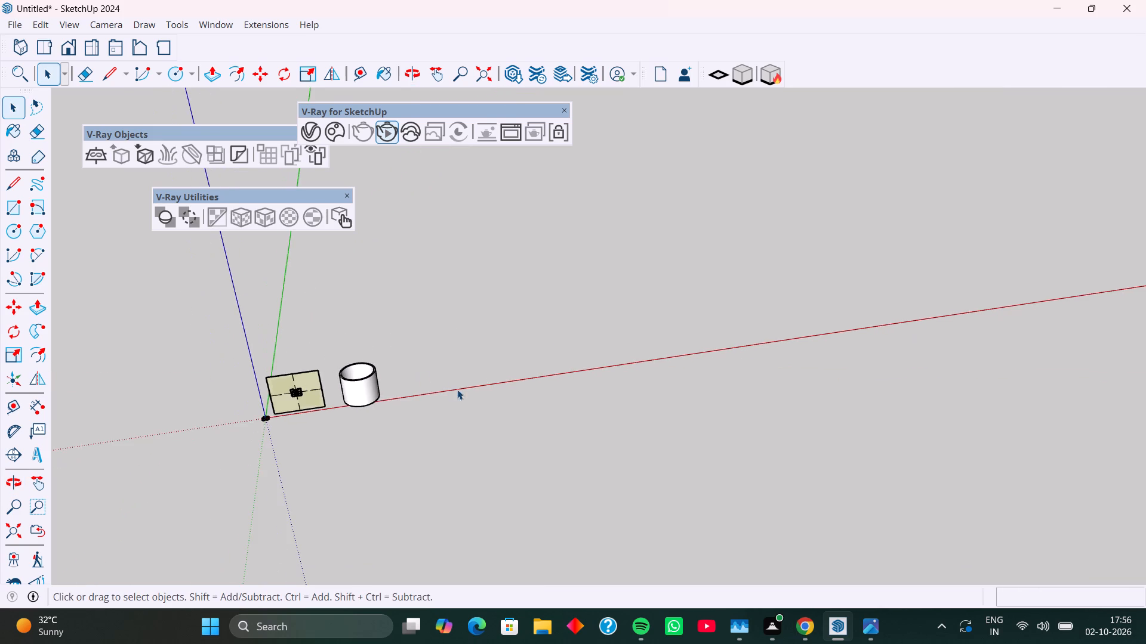
pyautogui.moveTo(463, 393); pyautogui.dragTo(406, 376, button='middle')
pyautogui.scroll(12, 469, 367)
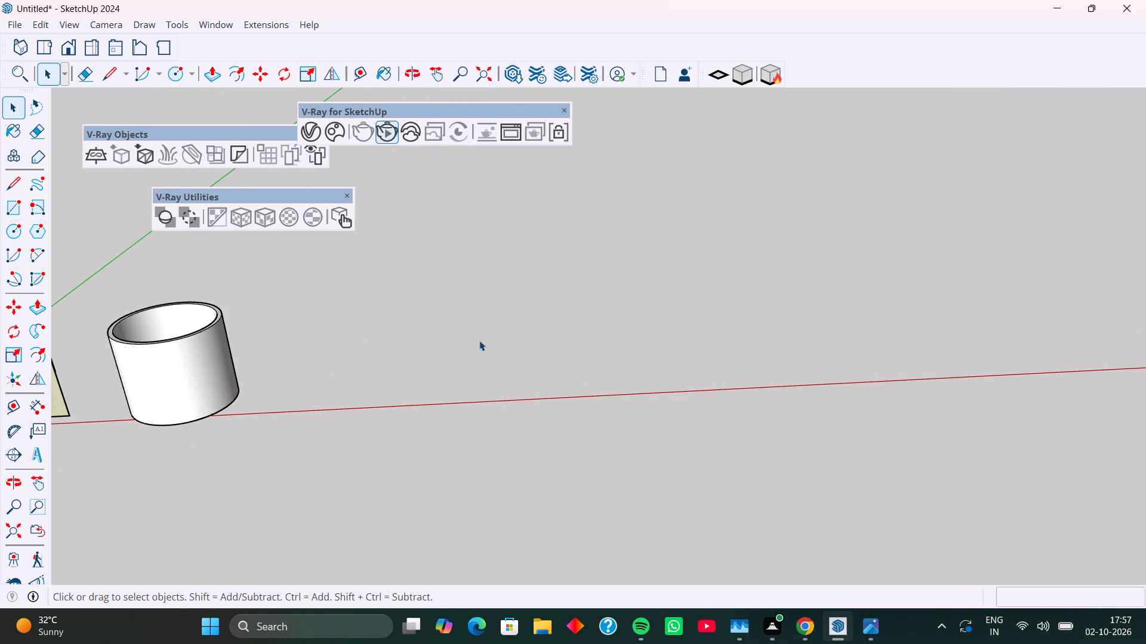
pyautogui.scroll(-10, 506, 342)
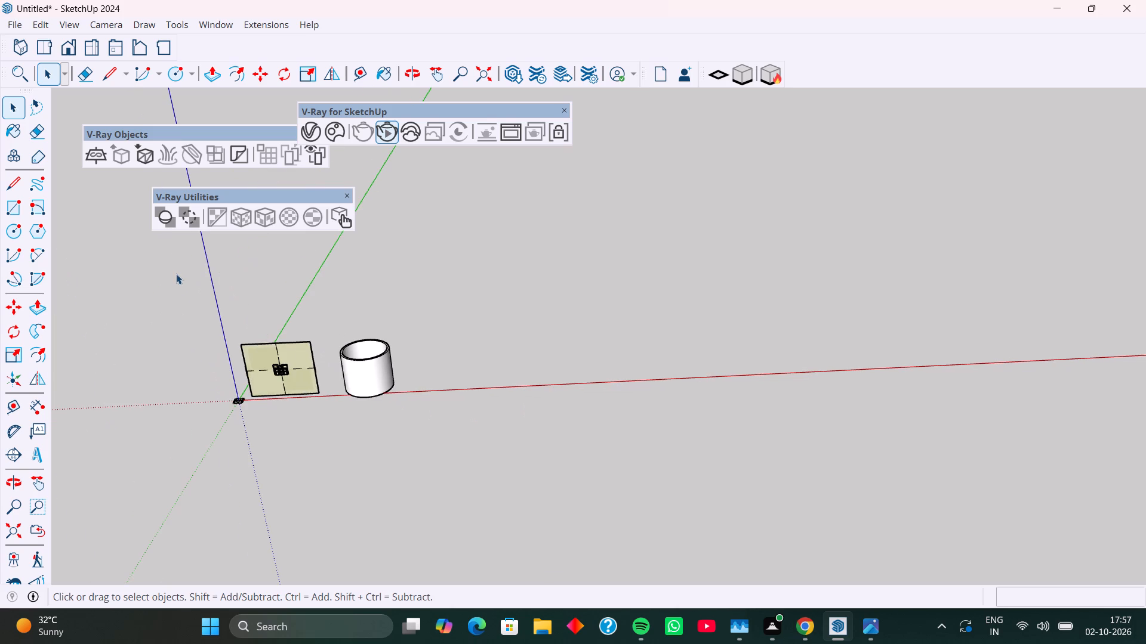
pyautogui.scroll(-2, 162, 370)
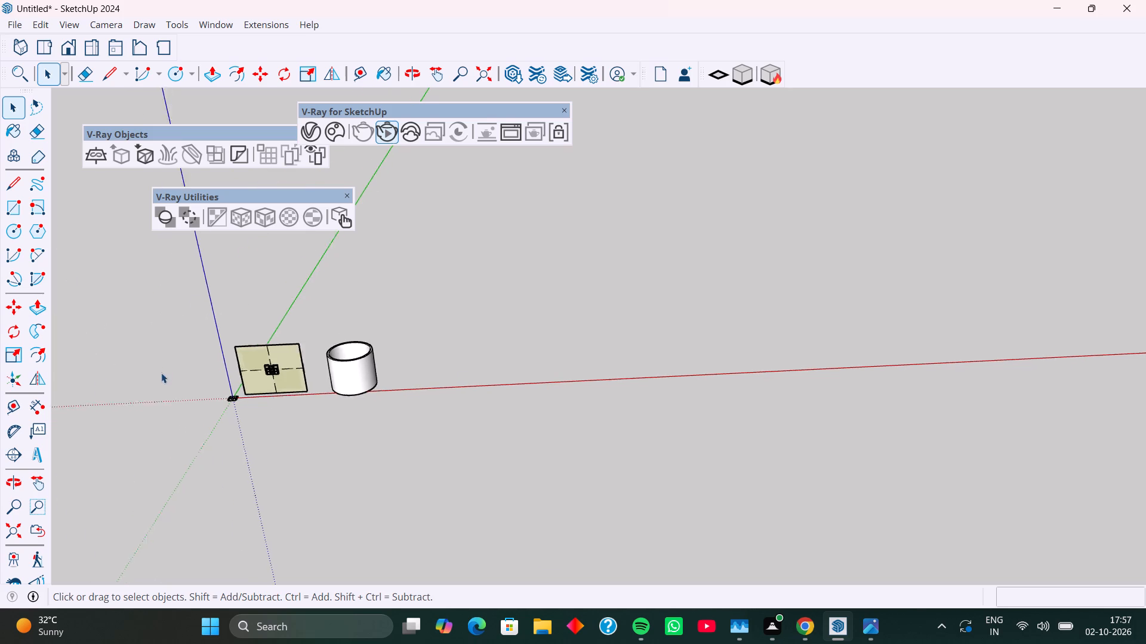
pyautogui.scroll(-3, 161, 373)
pyautogui.scroll(17, 242, 381)
pyautogui.click(215, 394)
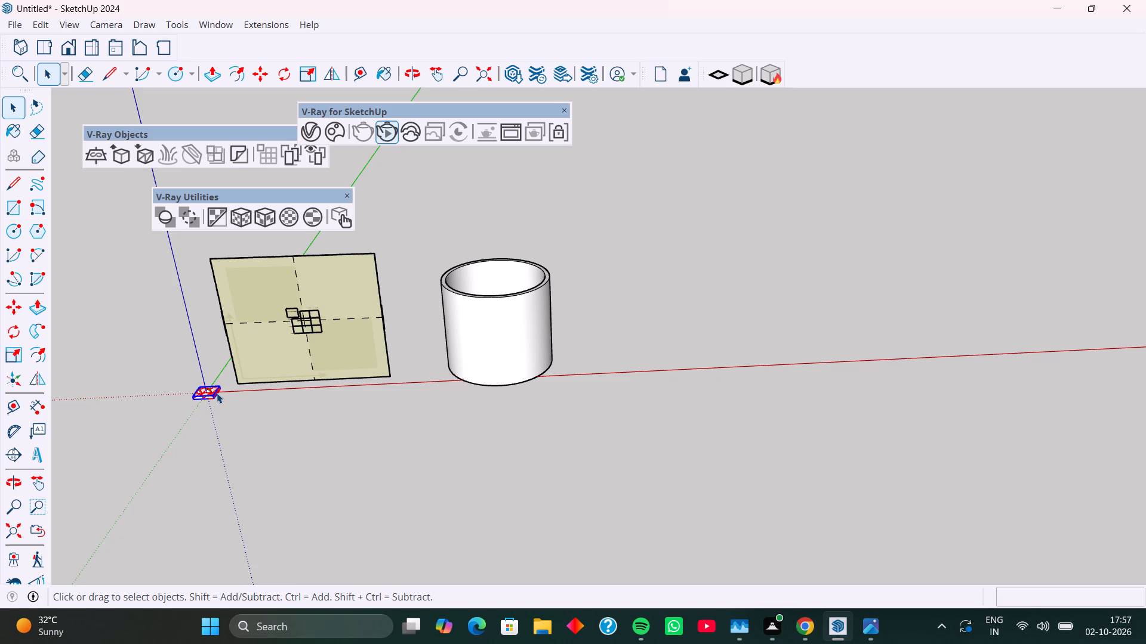
pyautogui.press('Delete')
# Delete the square panel with its Enmesh pattern and the hollow cylinder together.
pyautogui.scroll(-5, 217, 393)
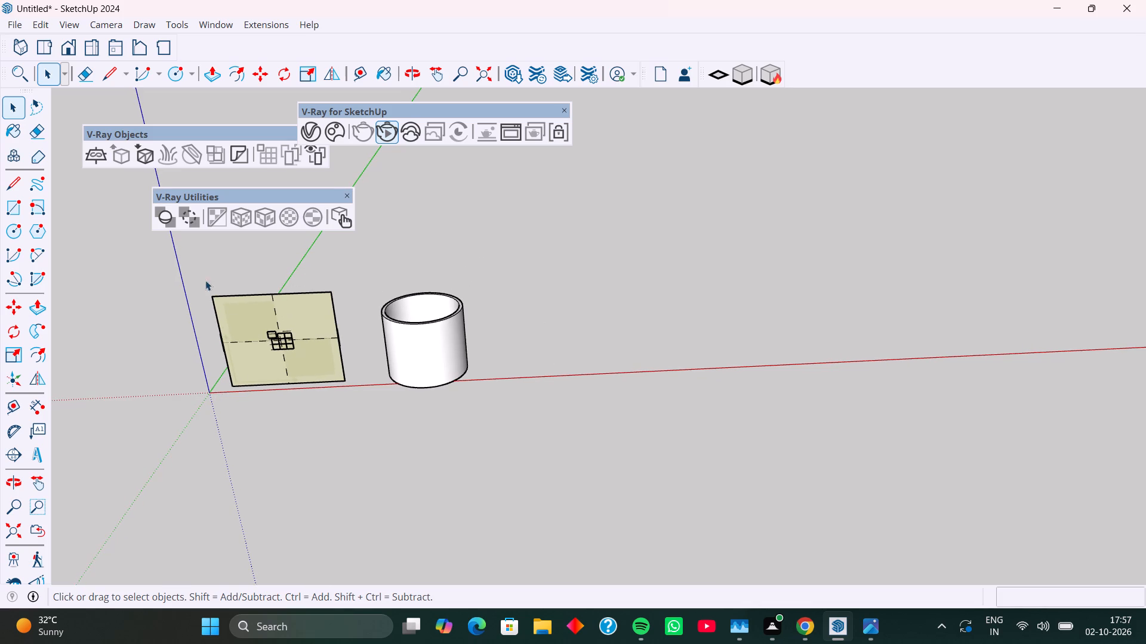
pyautogui.moveTo(187, 247); pyautogui.dragTo(497, 430)
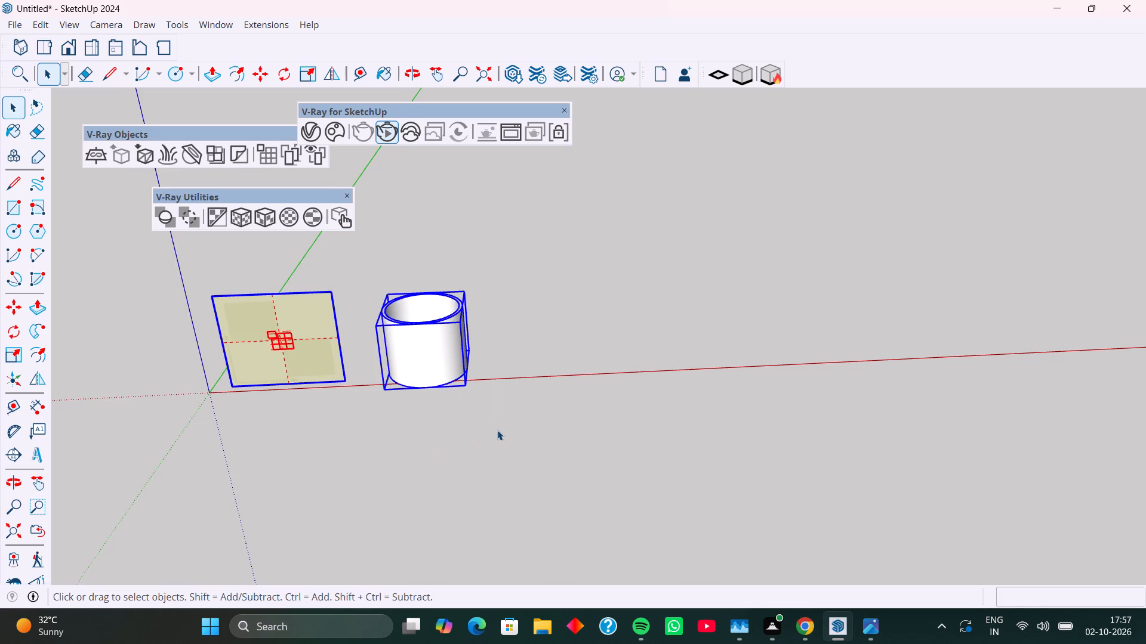
pyautogui.press('Delete')
# Draw a rectangle of about 44' 7" by 51' 5" on the ground between the red and green axes.
pyautogui.scroll(-8, 136, 335)
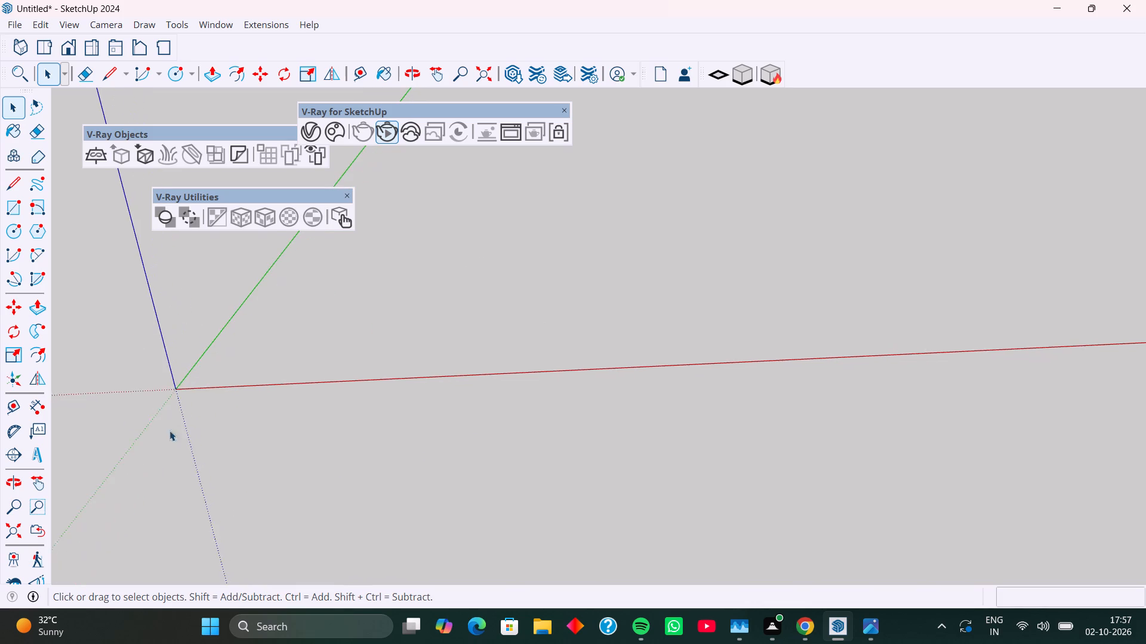
pyautogui.scroll(-2, 170, 431)
pyautogui.moveTo(273, 419); pyautogui.dragTo(301, 442, button='middle')
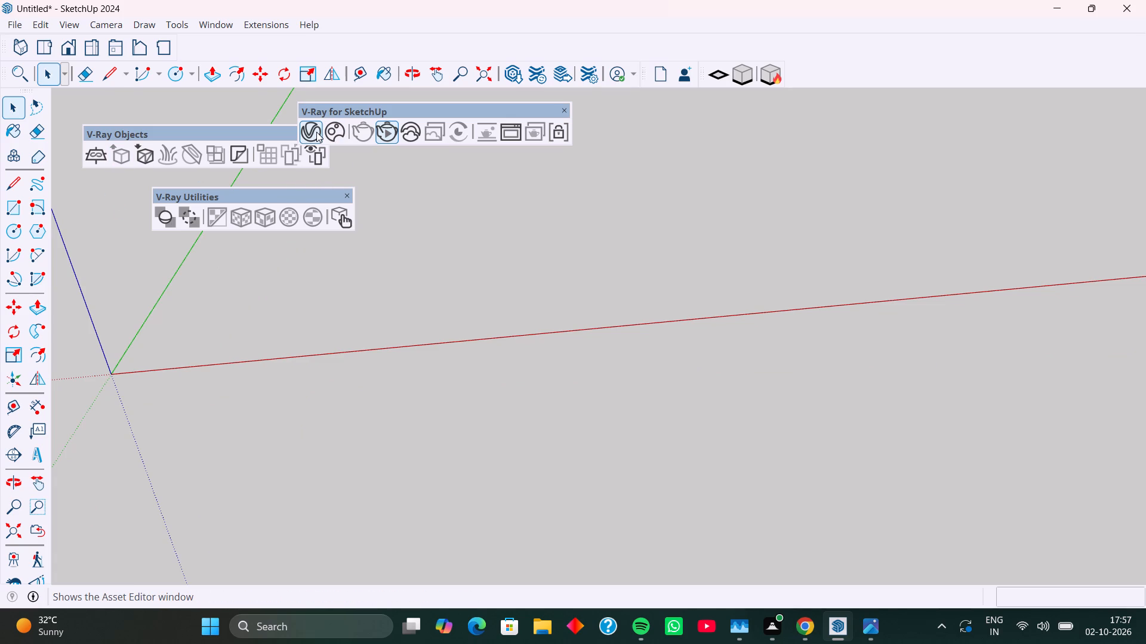
pyautogui.scroll(-6, 229, 443)
pyautogui.scroll(3, 275, 314)
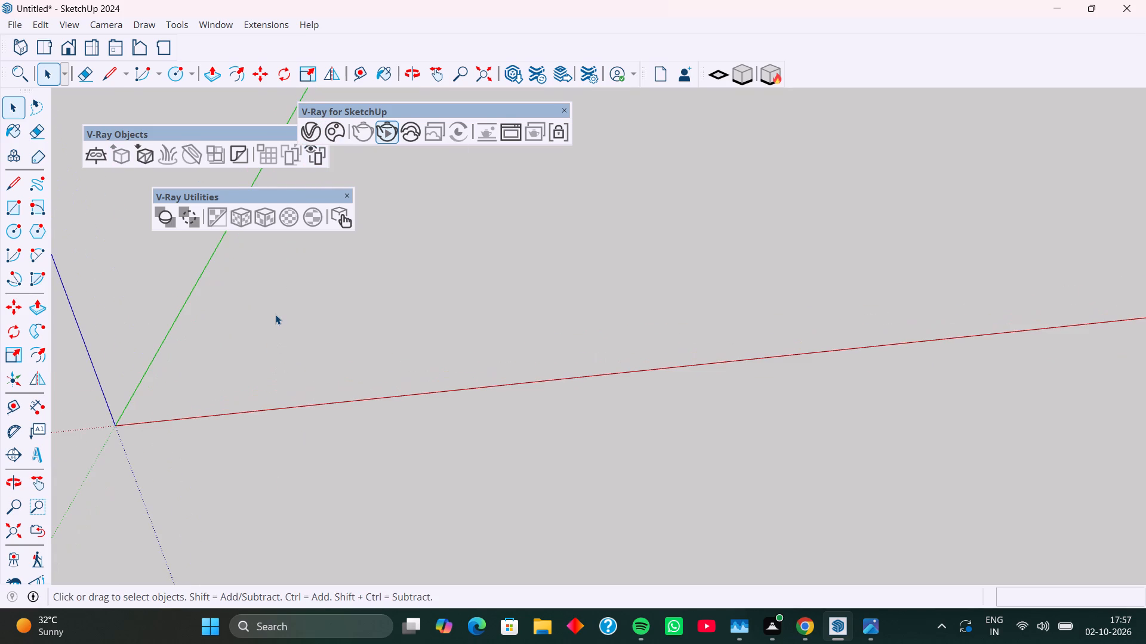
pyautogui.press('r')
pyautogui.click(228, 320)
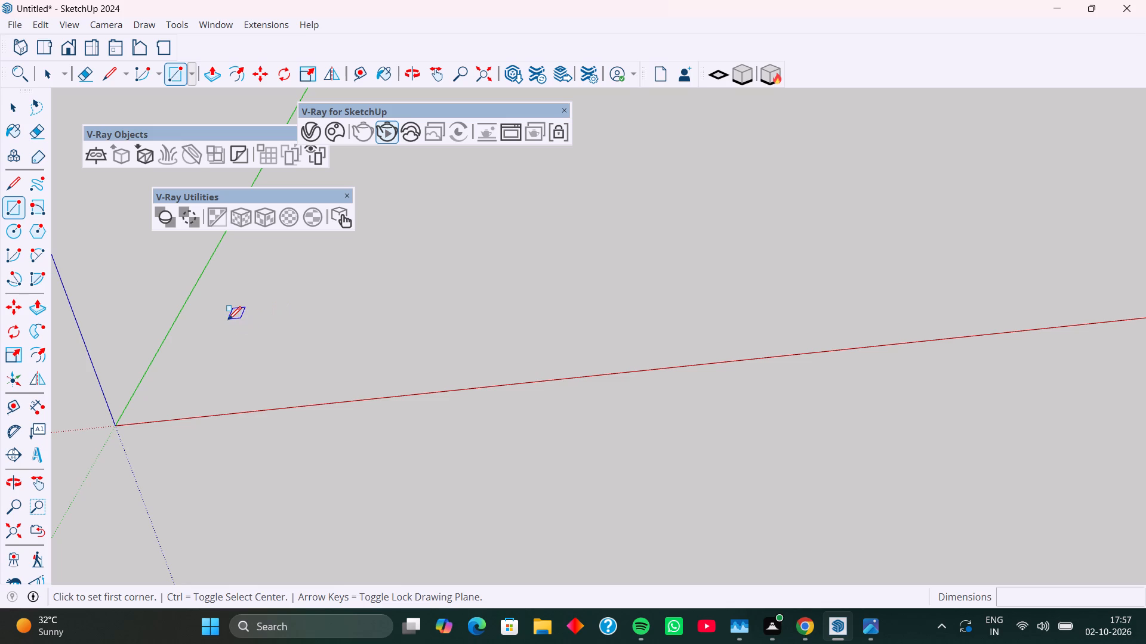
pyautogui.click(355, 388)
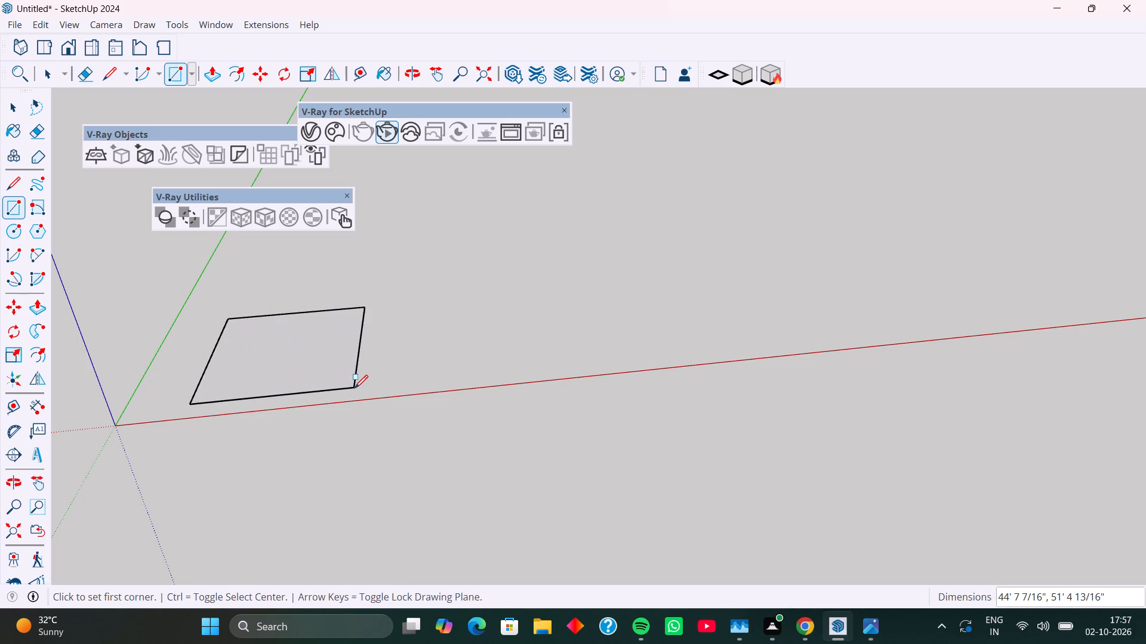
# Select the whole rectangle, face and edges, and make it a group.
pyautogui.press('space')
pyautogui.click(324, 363)
pyautogui.tripleClick(324, 363)
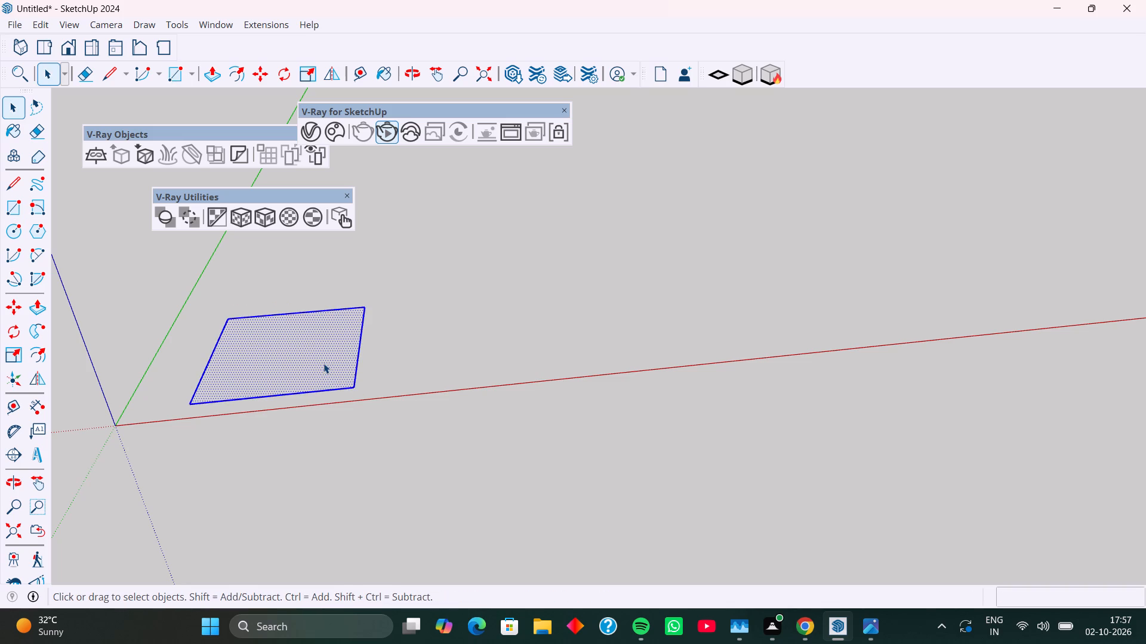
pyautogui.click(324, 363)
pyautogui.rightClick(324, 363)
pyautogui.click(391, 145)
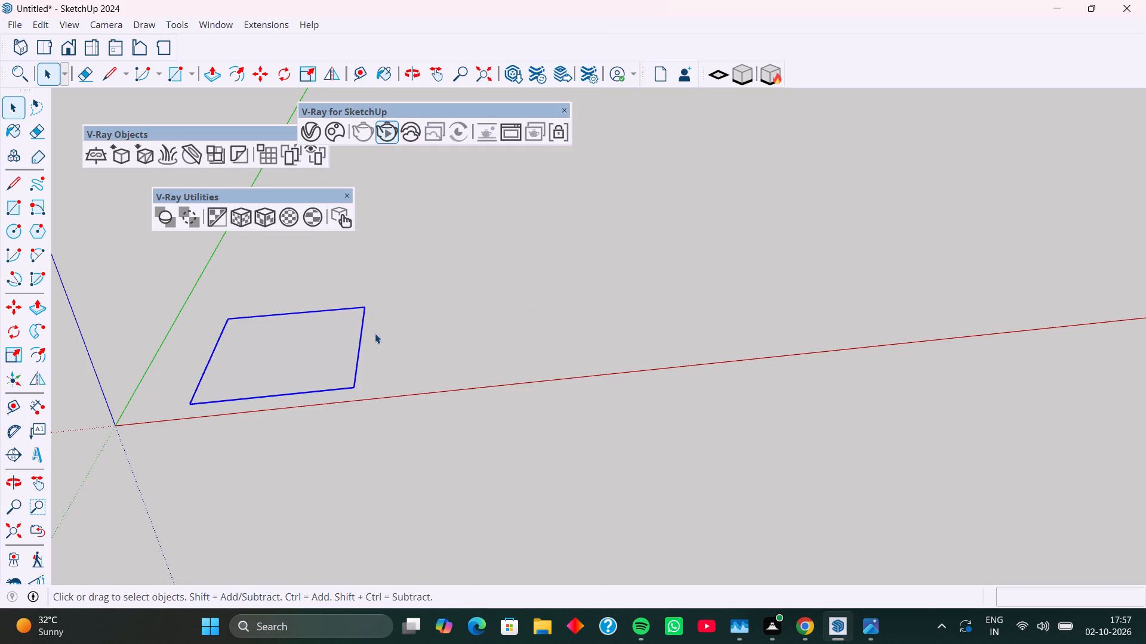
# Permanently delete the Decovin - DNA17311 33.65cm material from the V-Ray Asset Editor.
pyautogui.scroll(-3, 383, 351)
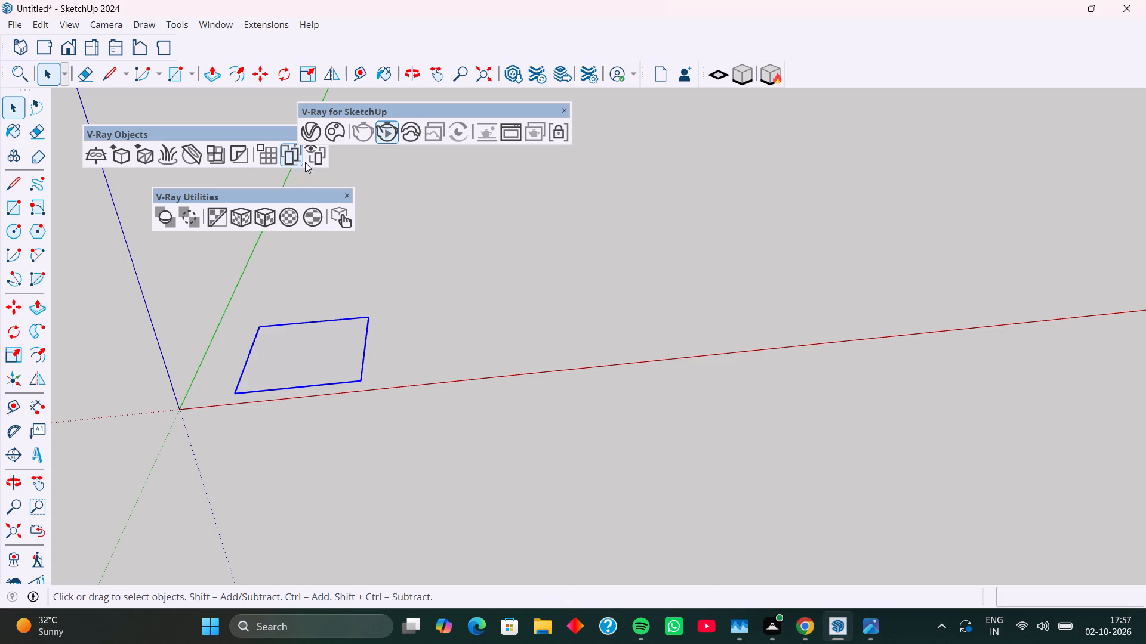
pyautogui.click(306, 132)
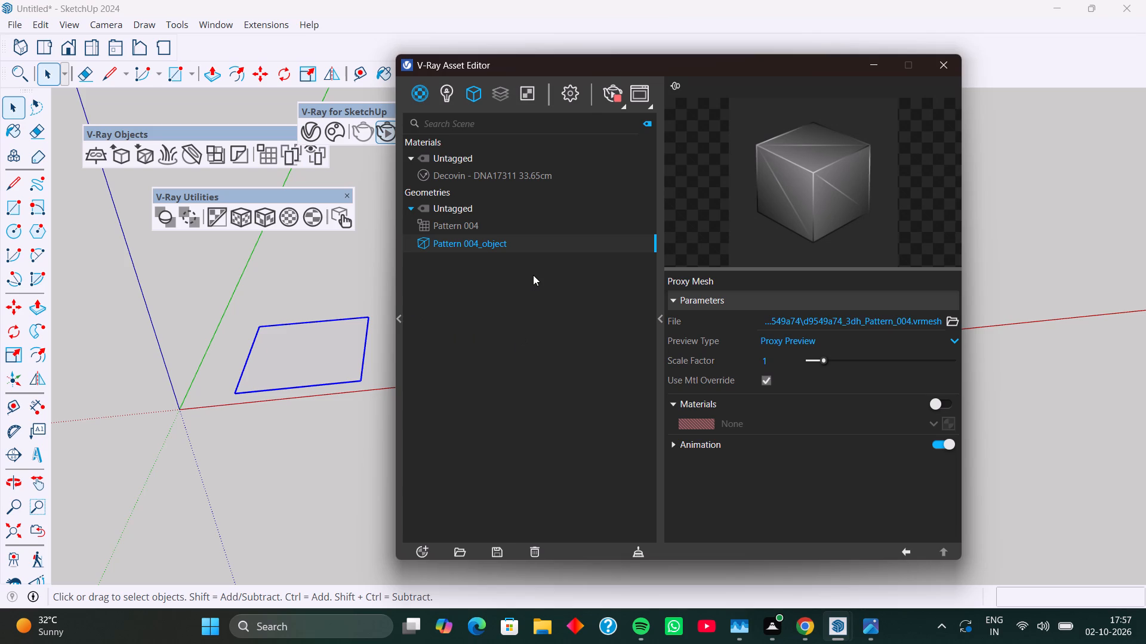
pyautogui.click(510, 176)
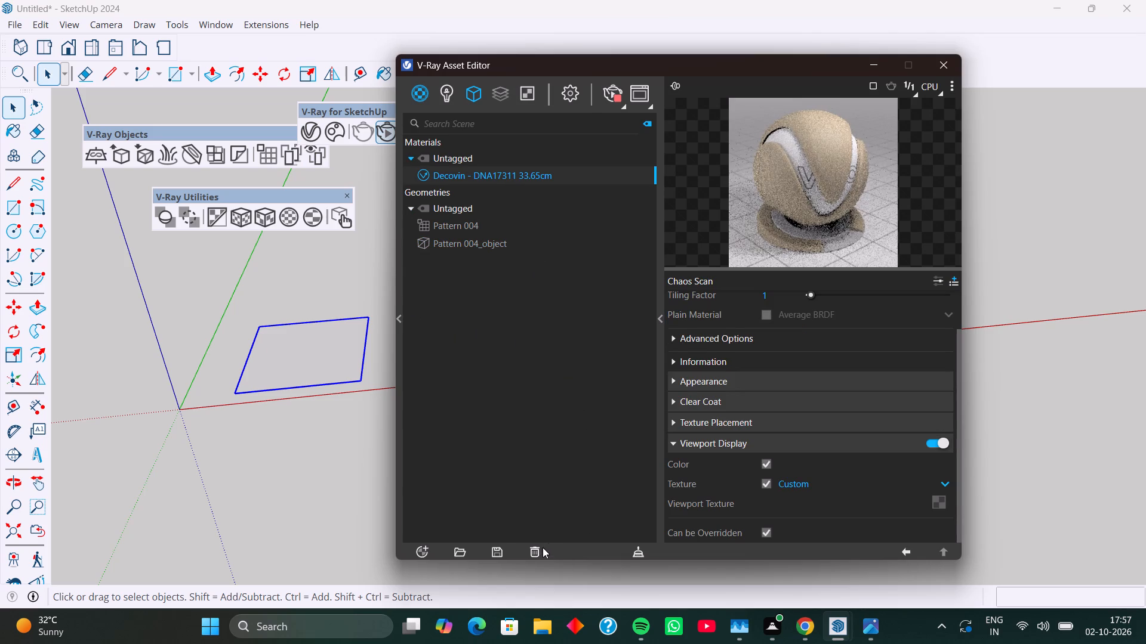
pyautogui.click(538, 552)
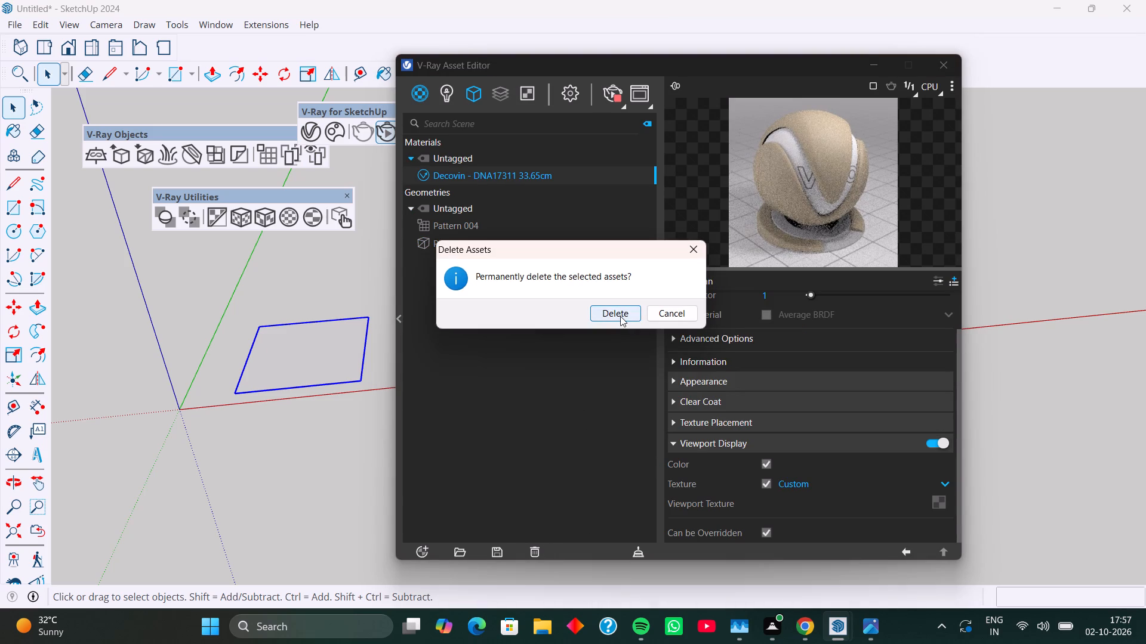
pyautogui.click(620, 316)
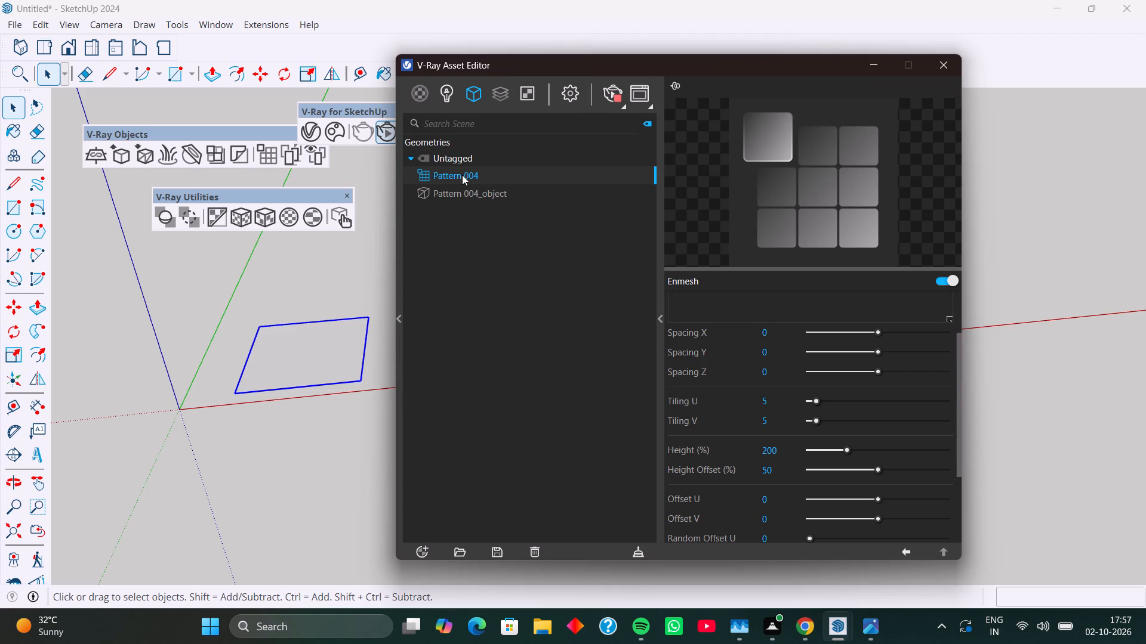
# Create a new Generic V-Ray material and rename it chidathalu.
pyautogui.click(418, 95)
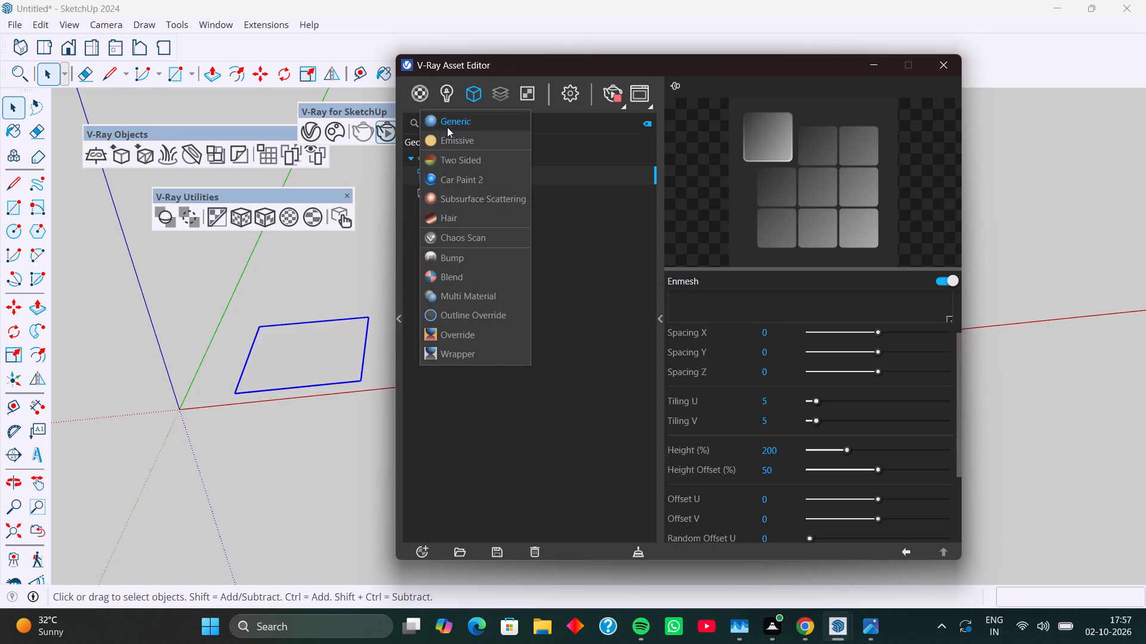
pyautogui.click(447, 127)
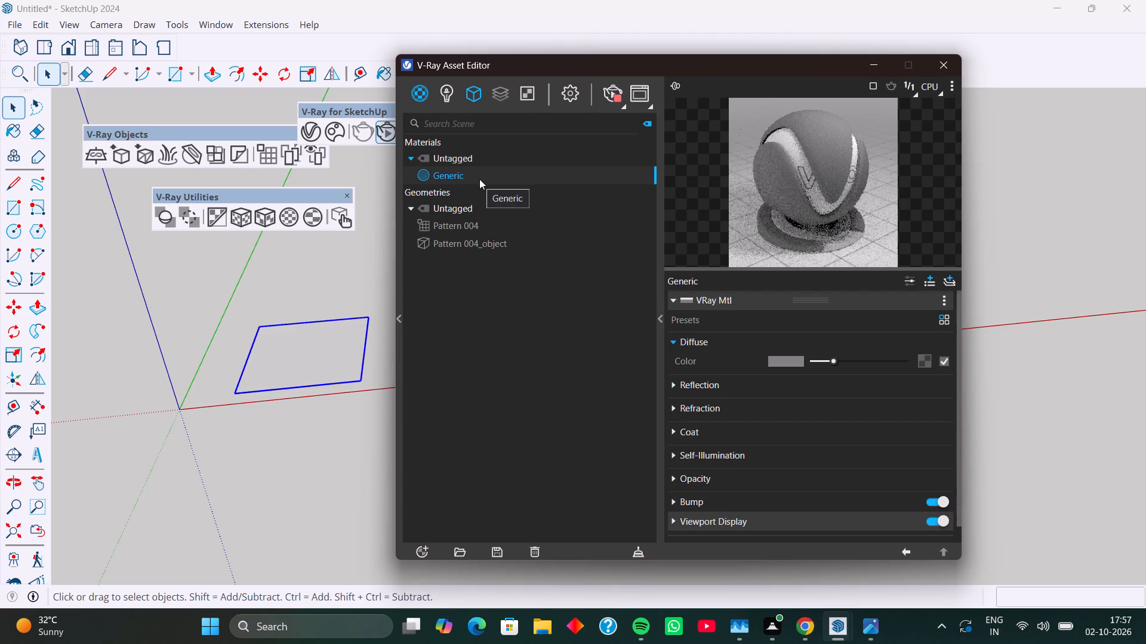
pyautogui.doubleClick(479, 179)
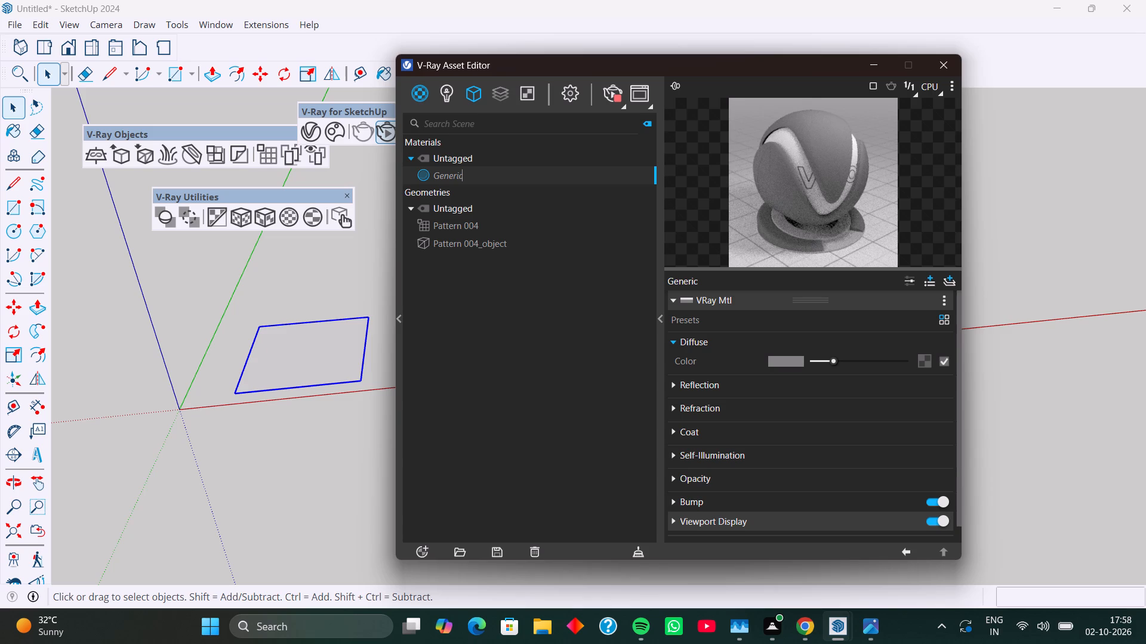
pyautogui.press('BackSpace')
pyautogui.press('BackSpace')
pyautogui.press('BackSpace')
pyautogui.press('BackSpace')
pyautogui.press('BackSpace')
pyautogui.press('BackSpace')
pyautogui.press('BackSpace')
pyautogui.press('BackSpace')
pyautogui.write('ch')
pyautogui.press('i')
pyautogui.write('dathal')
pyautogui.press('u')
pyautogui.press('Return')
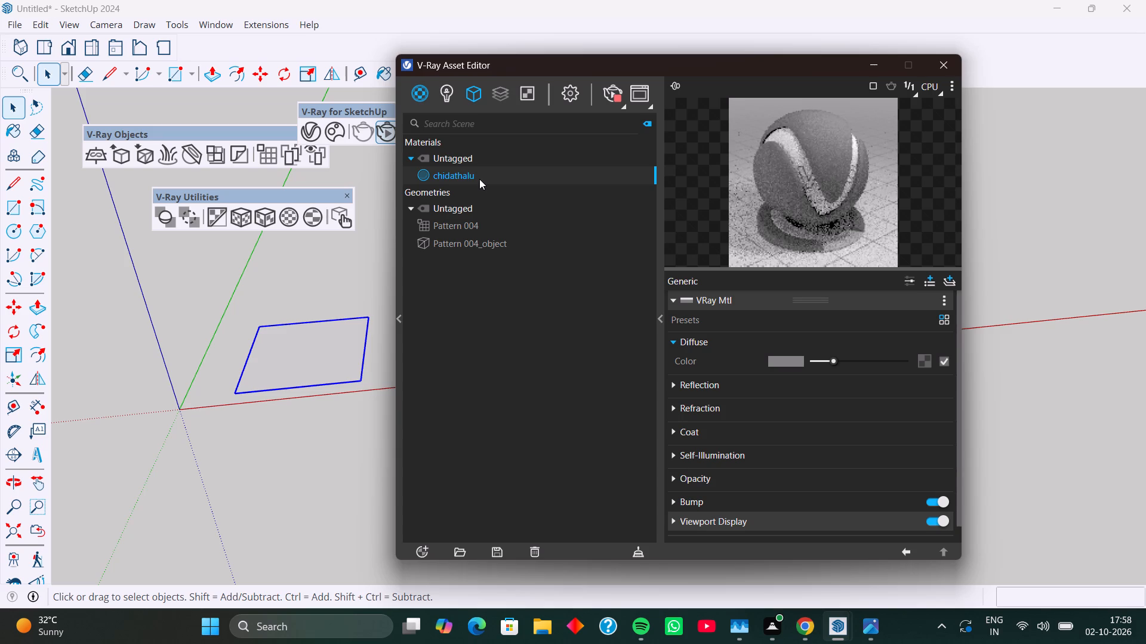
# Apply the chidathalu material to the selected rectangle group.
pyautogui.click(479, 179)
pyautogui.rightClick(479, 179)
pyautogui.click(500, 209)
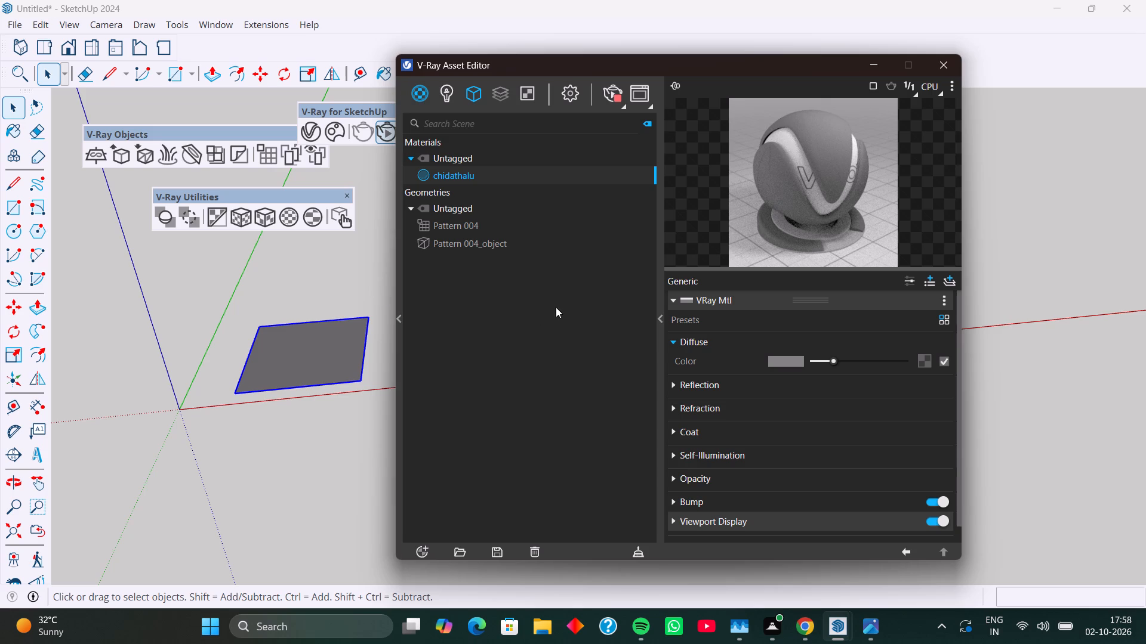
# Set the viewport display texture mode of the chidathalu material to Custom.
pyautogui.click(743, 519)
pyautogui.scroll(-4, 729, 497)
pyautogui.click(809, 484)
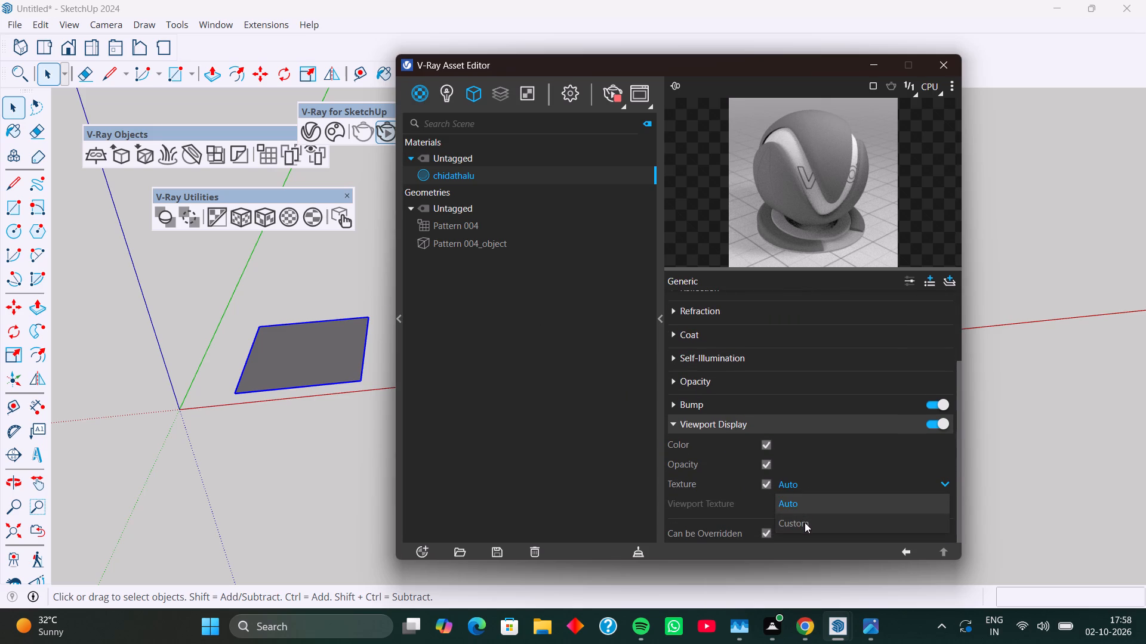
pyautogui.click(805, 522)
# Apply a cubic texture projection scaled to the bounding box on the selected rectangle group.
pyautogui.click(261, 216)
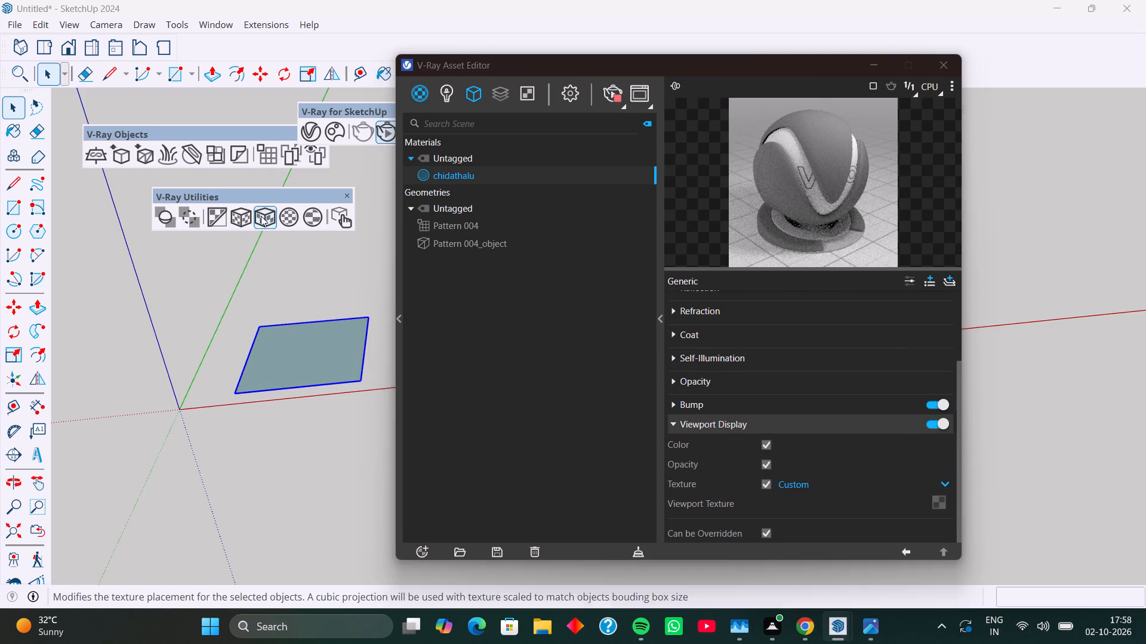
# Load the geometric-texture-carpet-tile image from Downloads as a bitmap in the chidathalu material's diffuse colour.
pyautogui.scroll(4, 743, 410)
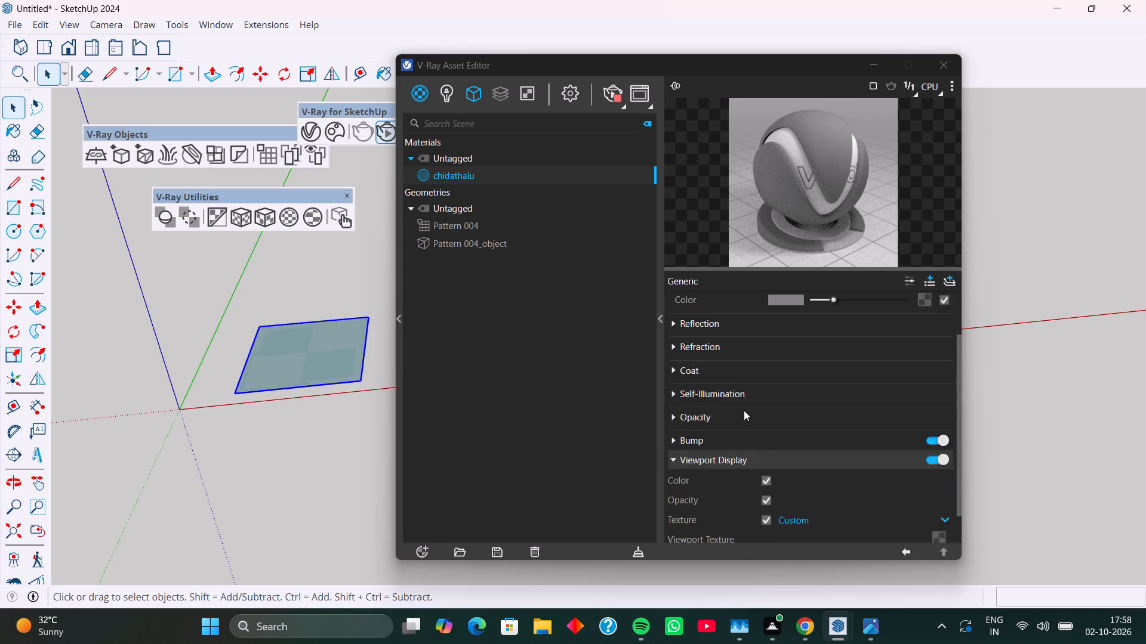
pyautogui.scroll(4, 744, 410)
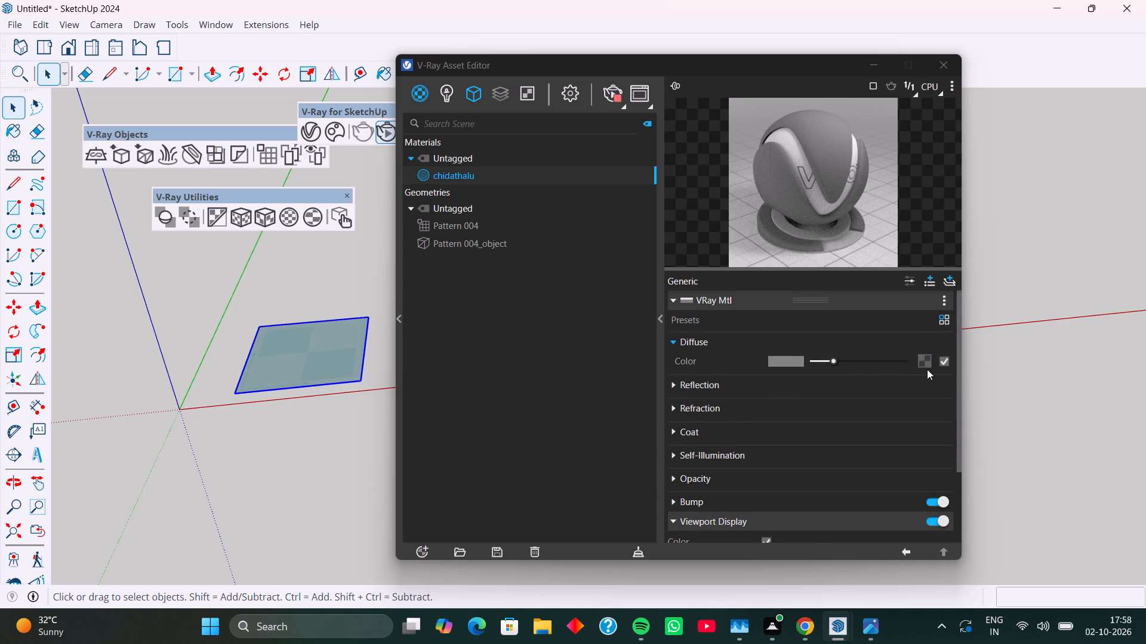
pyautogui.click(927, 367)
pyautogui.click(895, 106)
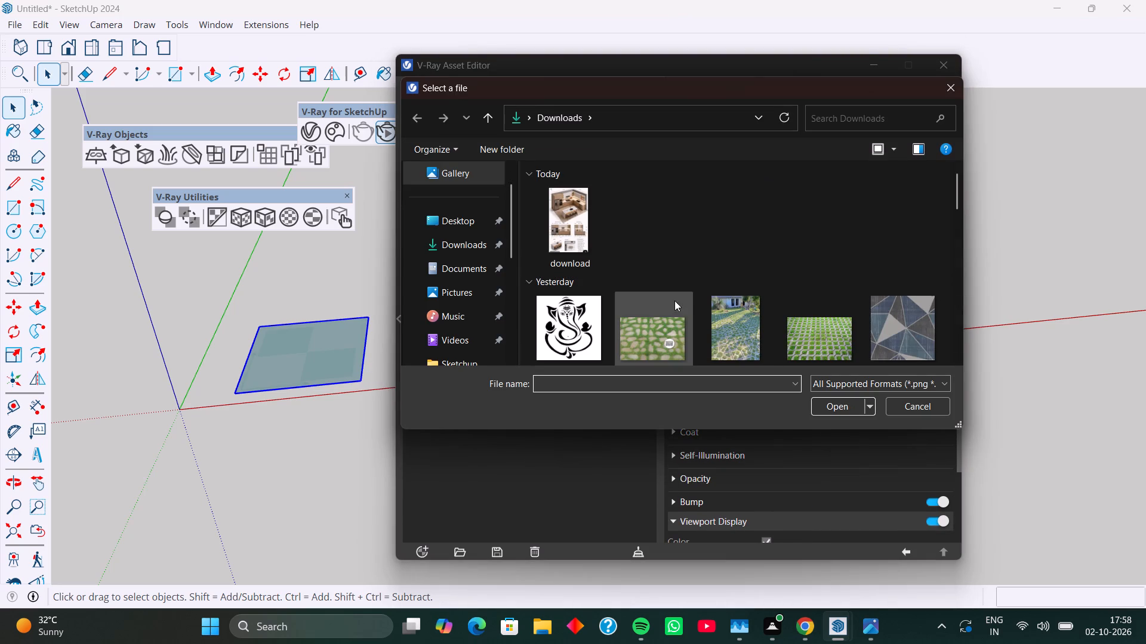
pyautogui.scroll(-1, 641, 262)
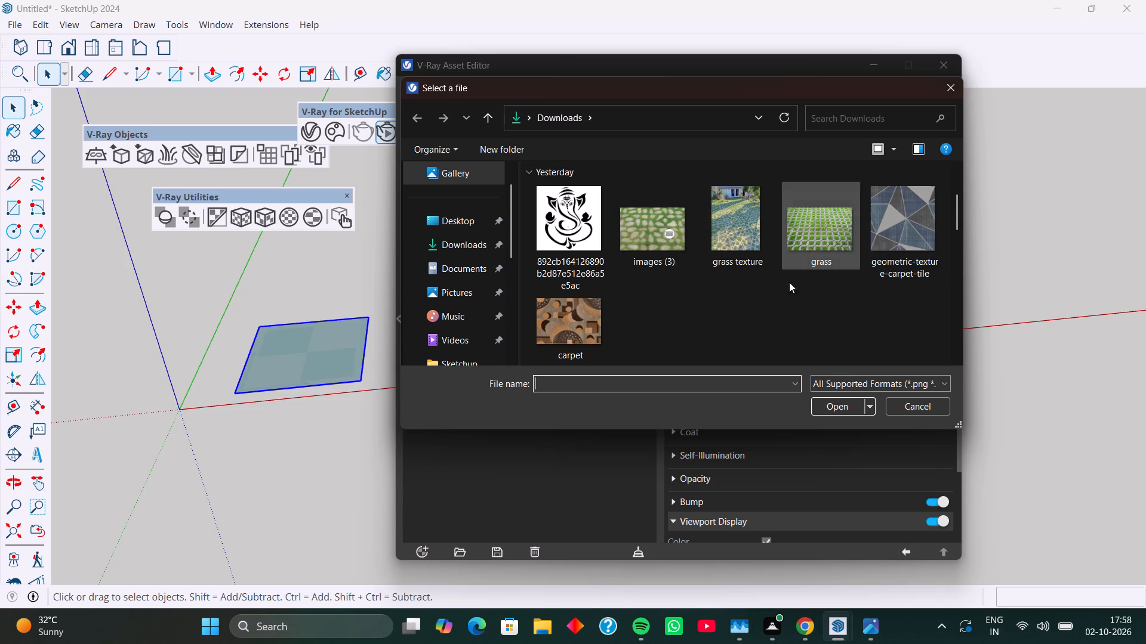
pyautogui.scroll(-2, 690, 301)
pyautogui.scroll(4, 760, 254)
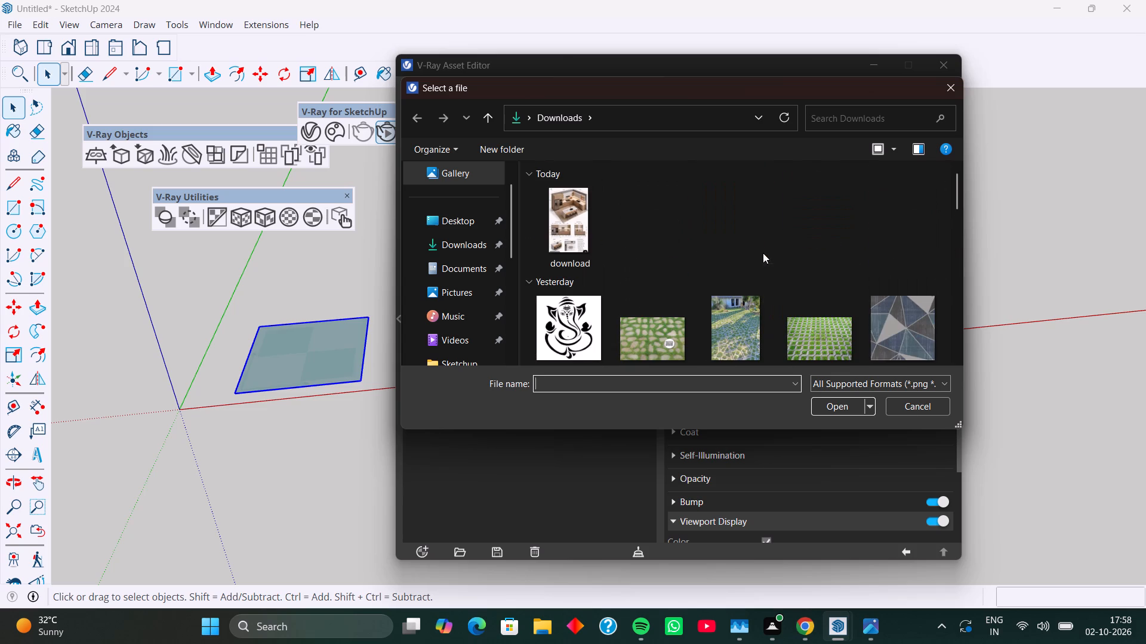
pyautogui.click(902, 309)
pyautogui.click(839, 405)
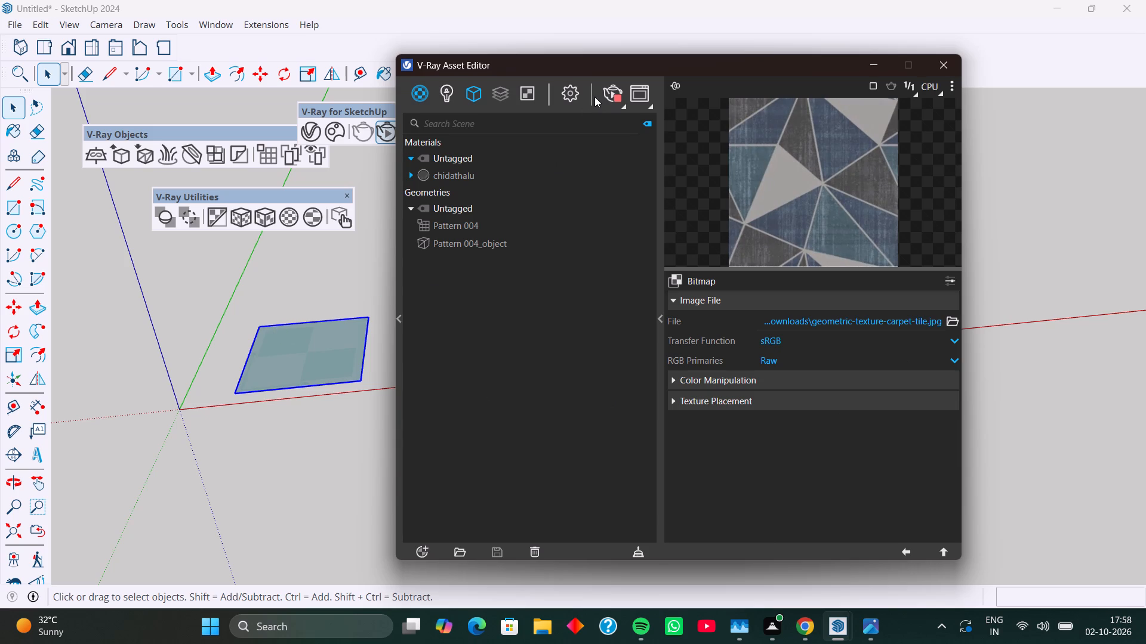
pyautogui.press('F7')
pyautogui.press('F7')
# Restart the interactive render and examine the carpet texture on the rectangle close up in the enlarged V-Ray Frame Buffer.
pyautogui.click(620, 97)
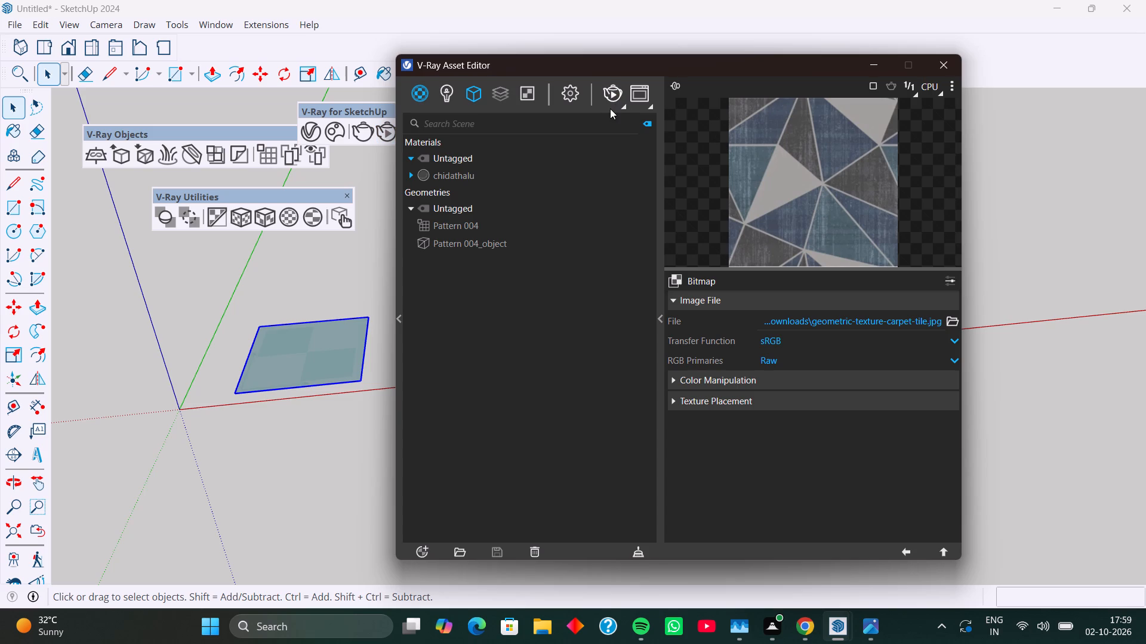
pyautogui.click(613, 95)
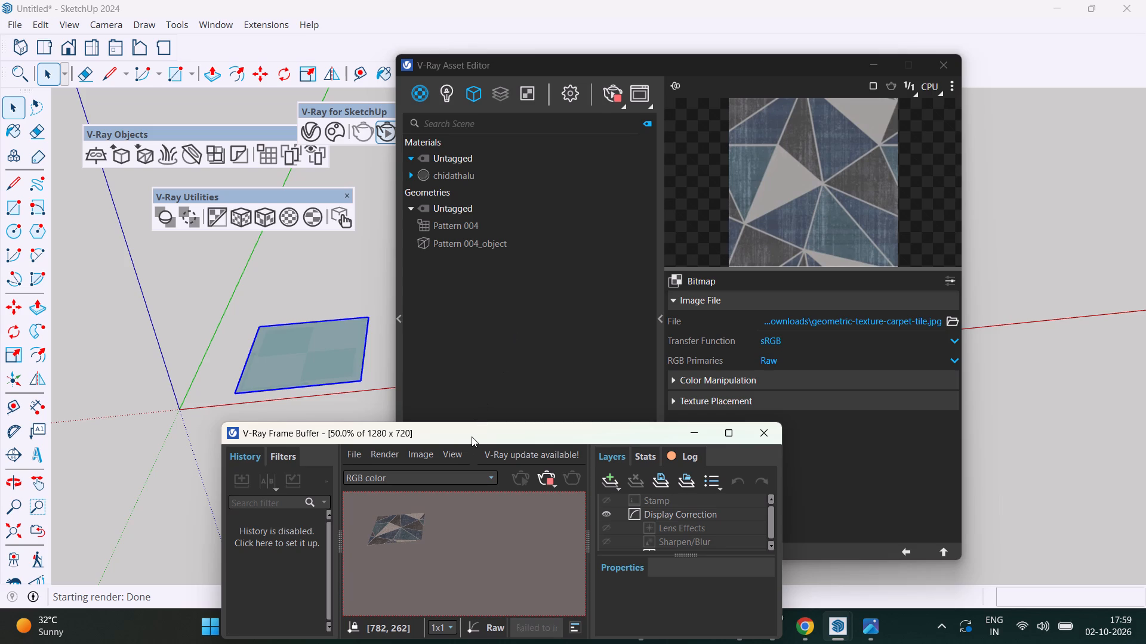
pyautogui.moveTo(472, 436); pyautogui.dragTo(437, 304)
pyautogui.click(694, 302)
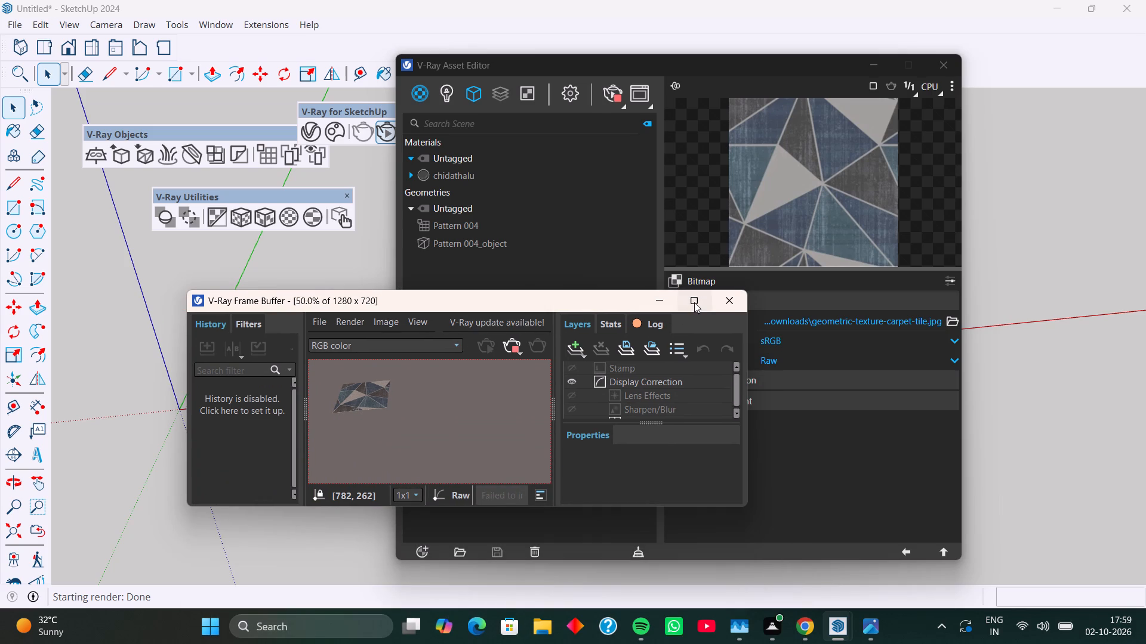
pyautogui.scroll(3, 155, 327)
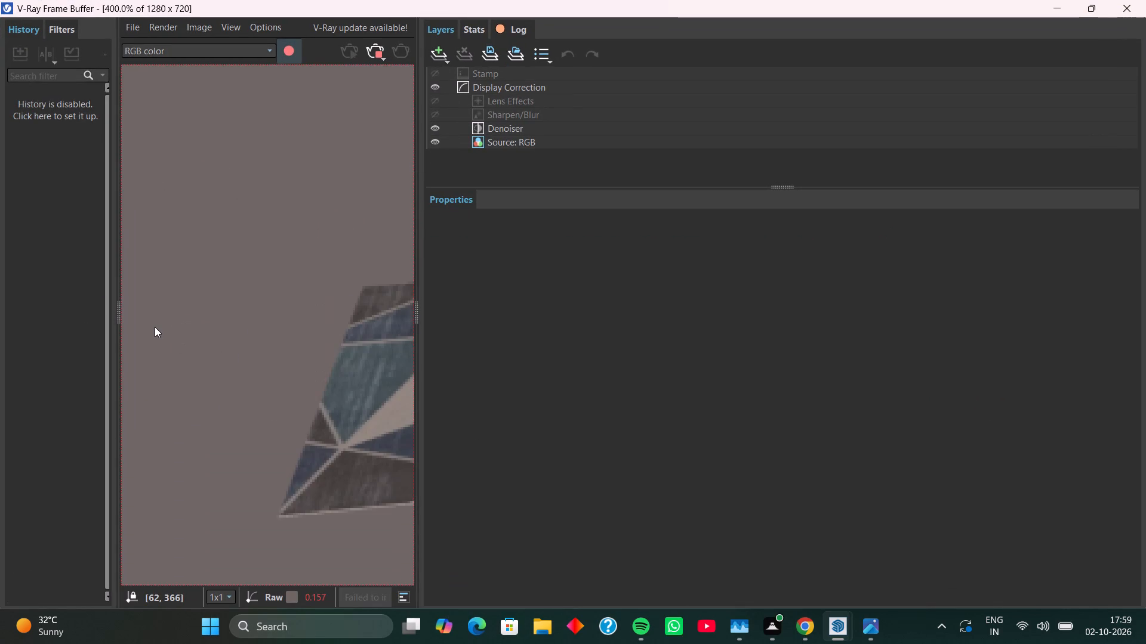
pyautogui.scroll(-3, 155, 327)
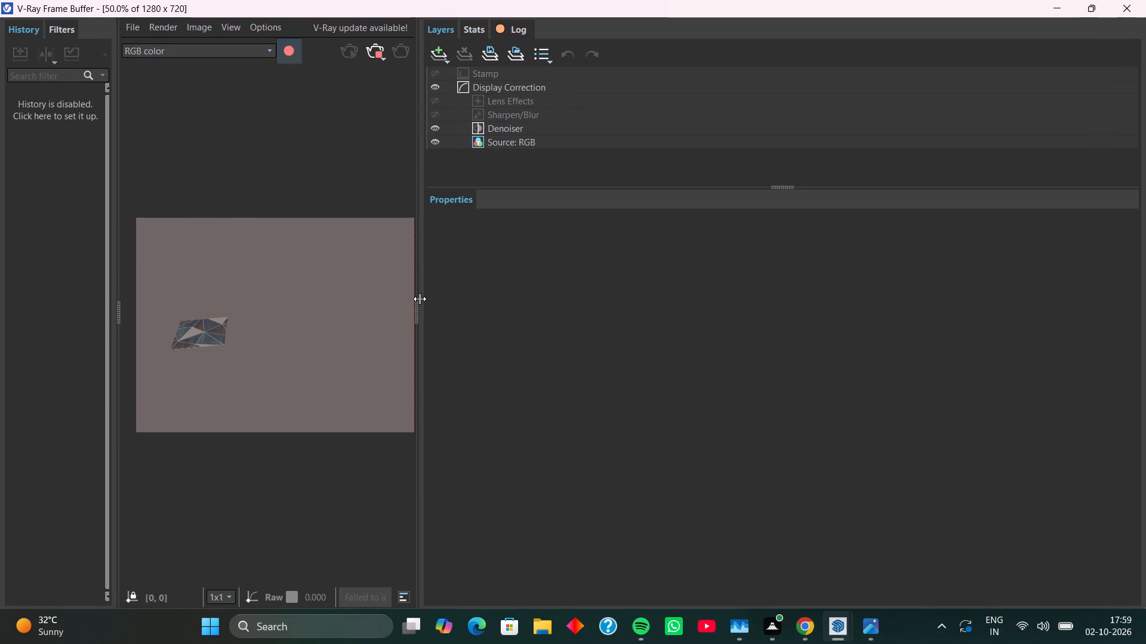
pyautogui.moveTo(420, 299); pyautogui.dragTo(1145, 281)
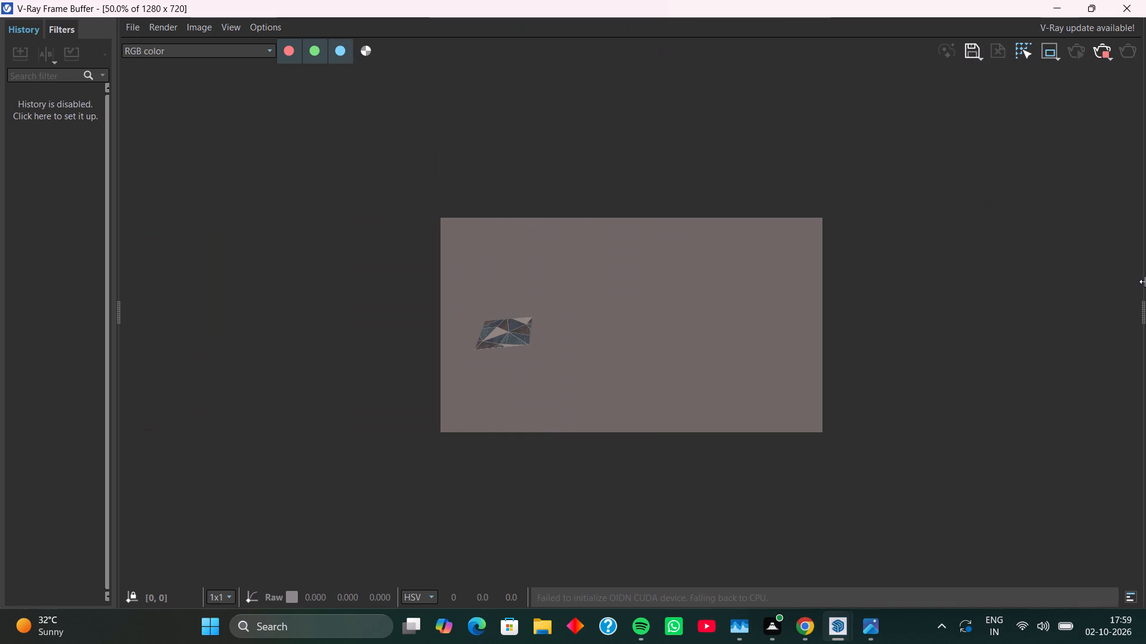
pyautogui.moveTo(1145, 281); pyautogui.dragTo(1045, 304)
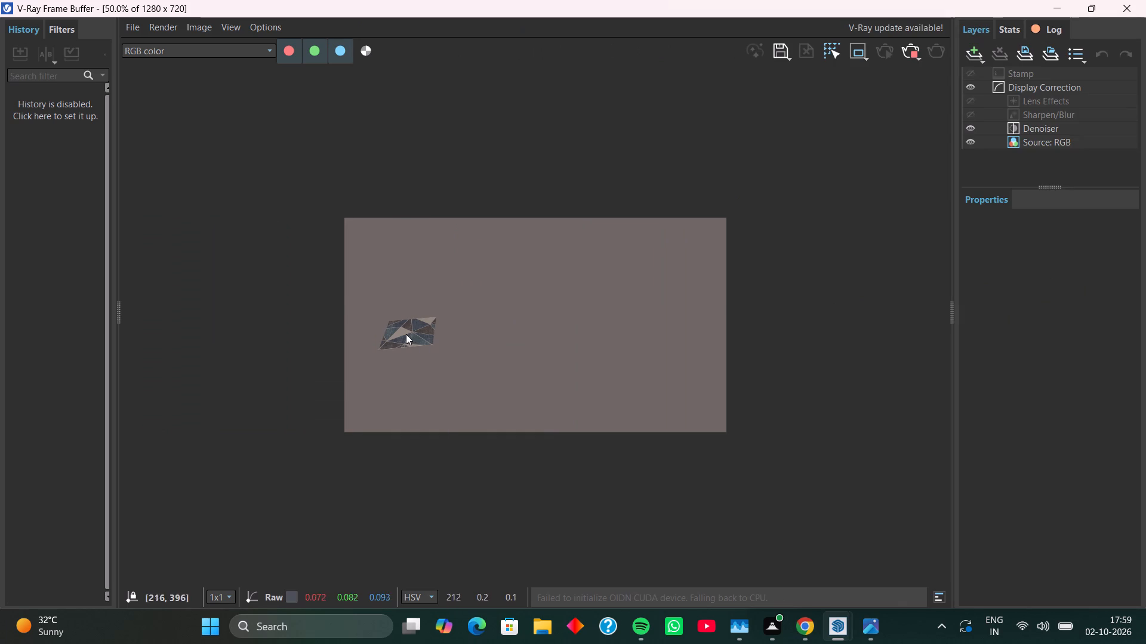
pyautogui.scroll(2, 405, 333)
pyautogui.scroll(-1, 460, 357)
pyautogui.scroll(1, 203, 348)
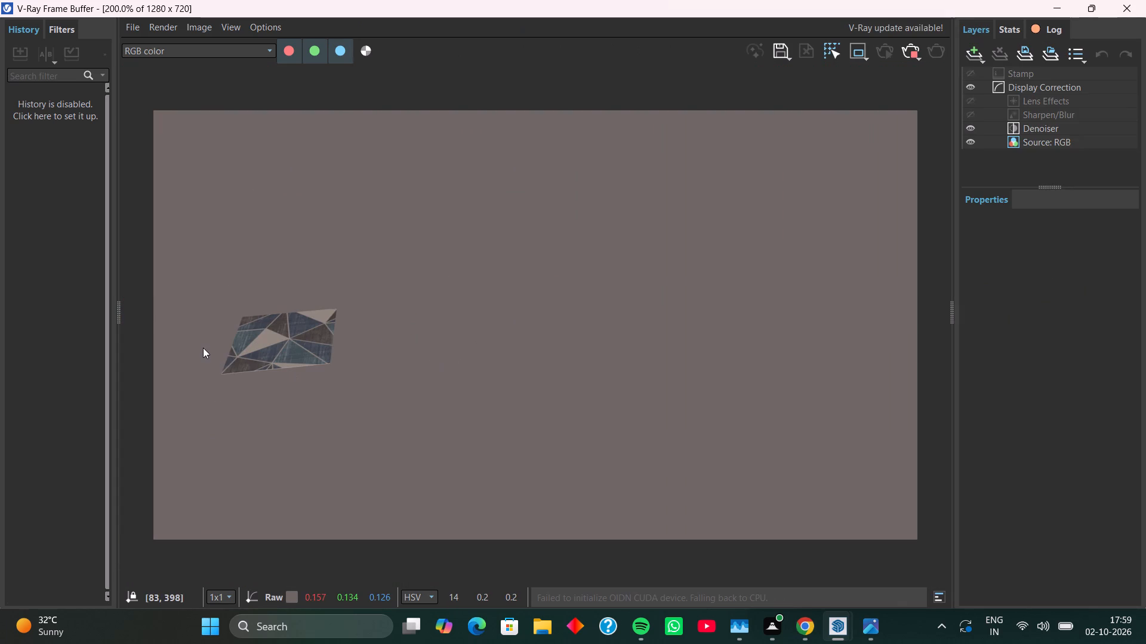
pyautogui.scroll(1, 203, 348)
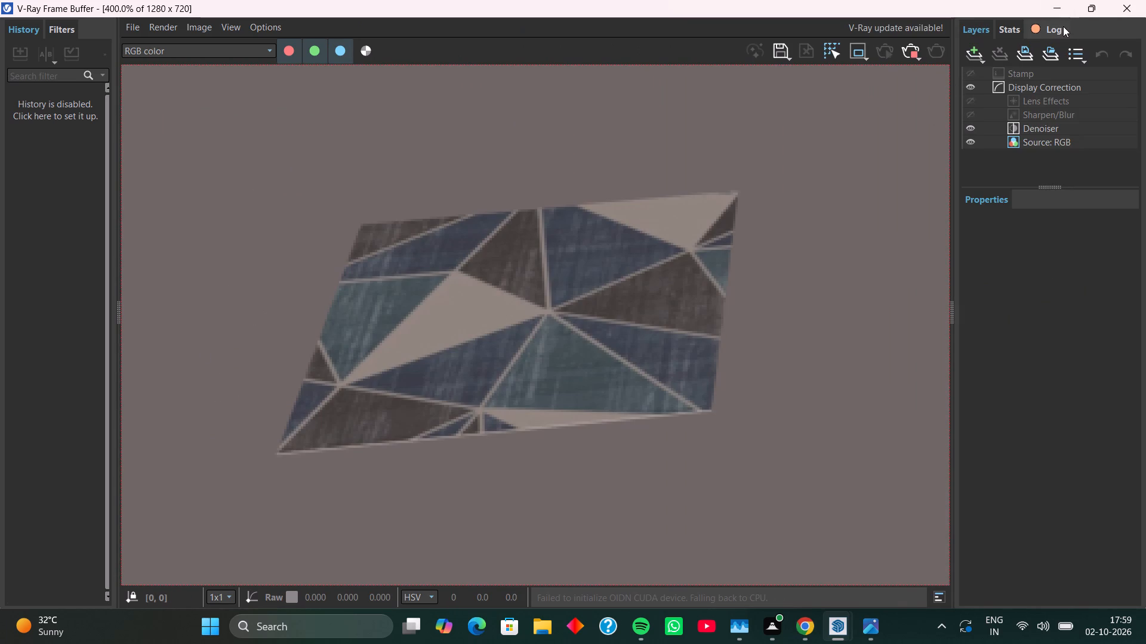
pyautogui.click(1056, 0)
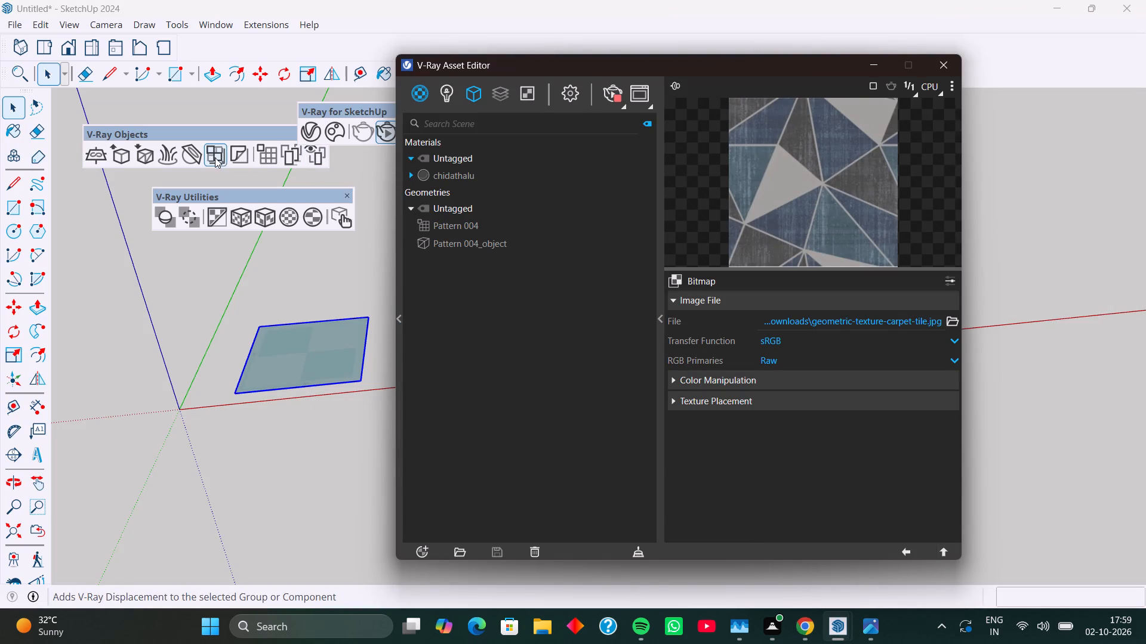
# Add V-Ray Fur to the selected rectangle group.
pyautogui.click(164, 155)
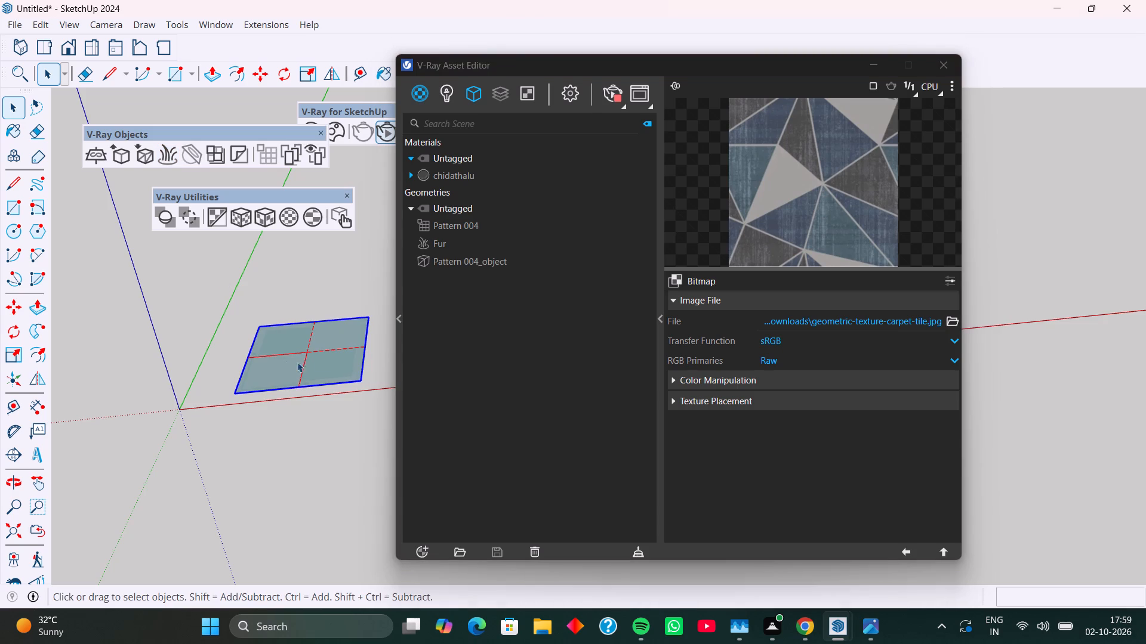
# Set the Fur's Count (Area) to 2 and its Length to 6.
pyautogui.click(440, 245)
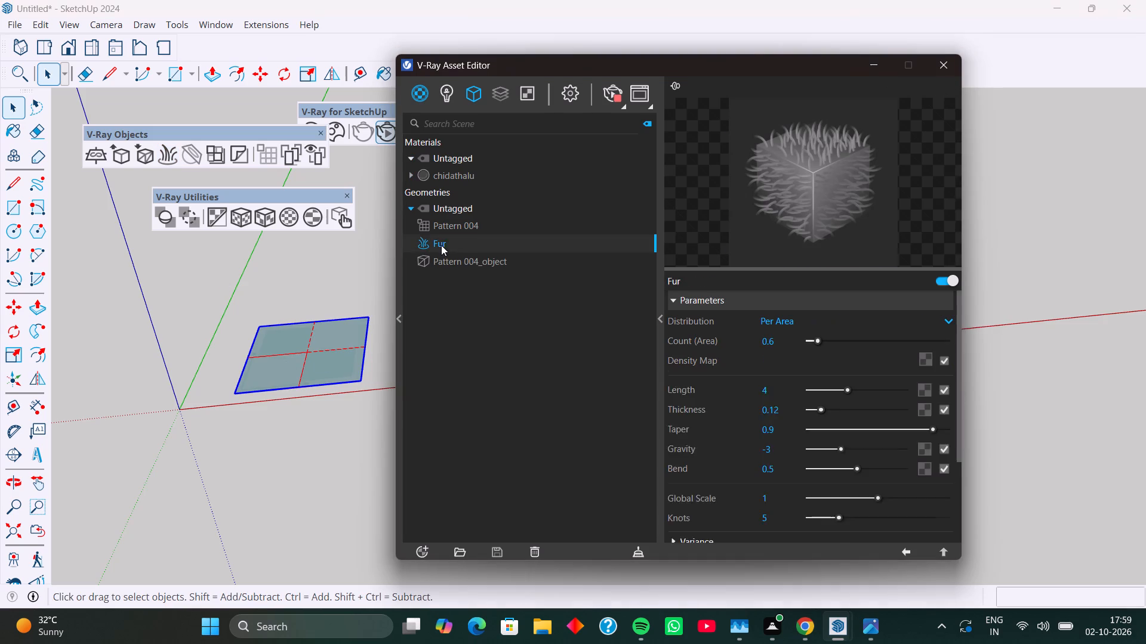
pyautogui.click(787, 356)
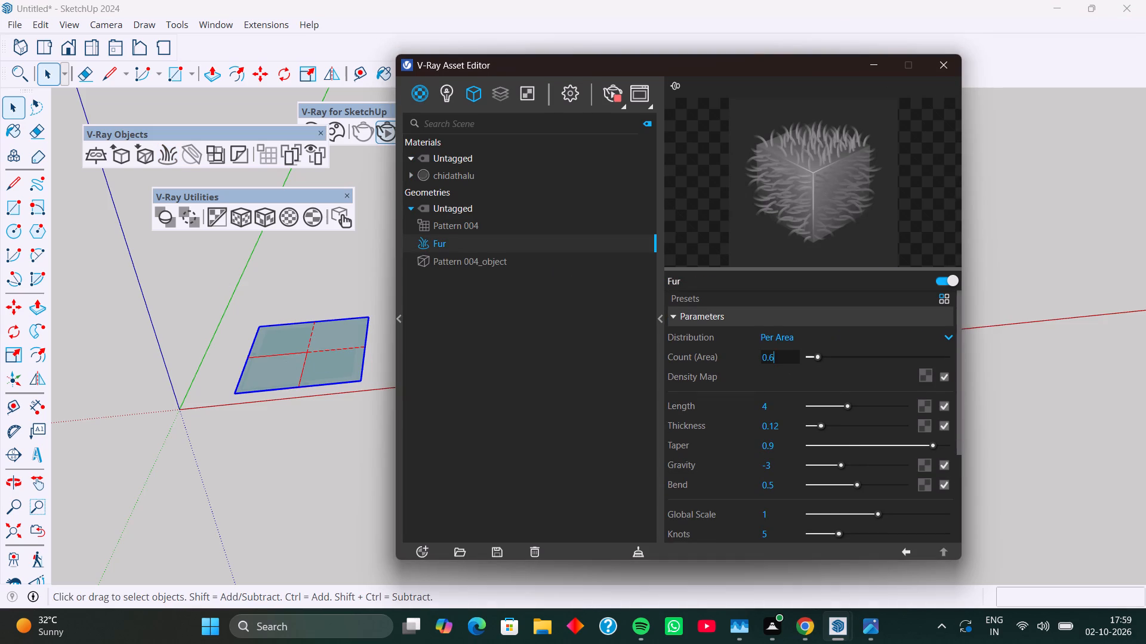
pyautogui.press('BackSpace')
pyautogui.press('BackSpace')
pyautogui.press('BackSpace')
pyautogui.press('2')
pyautogui.press('Return')
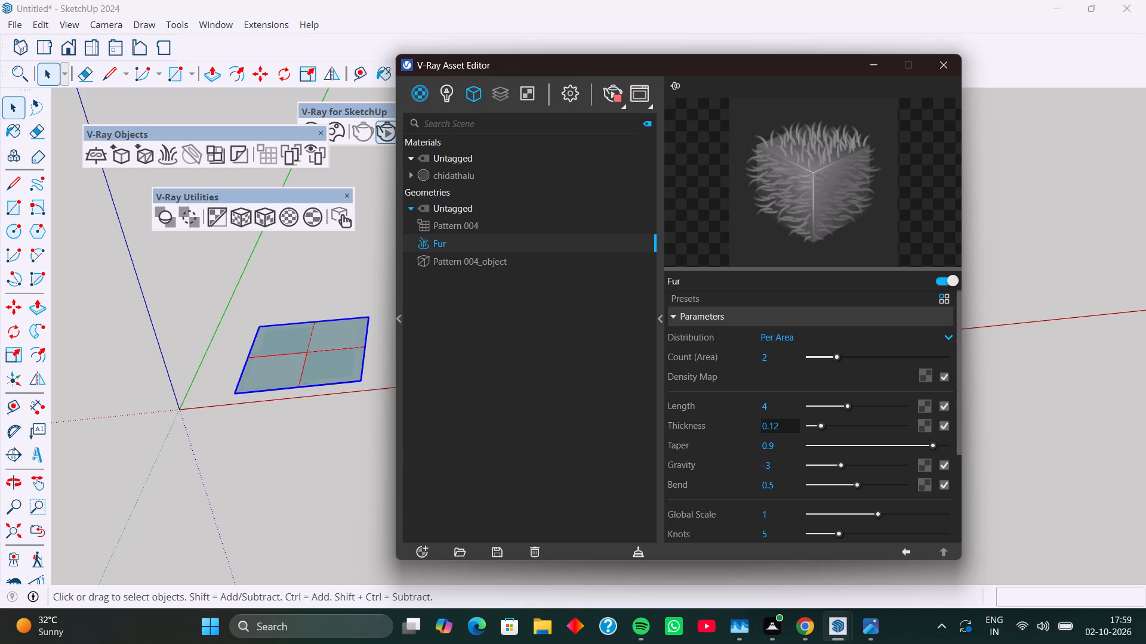
pyautogui.click(785, 408)
pyautogui.press('BackSpace')
pyautogui.press('6')
pyautogui.press('Return')
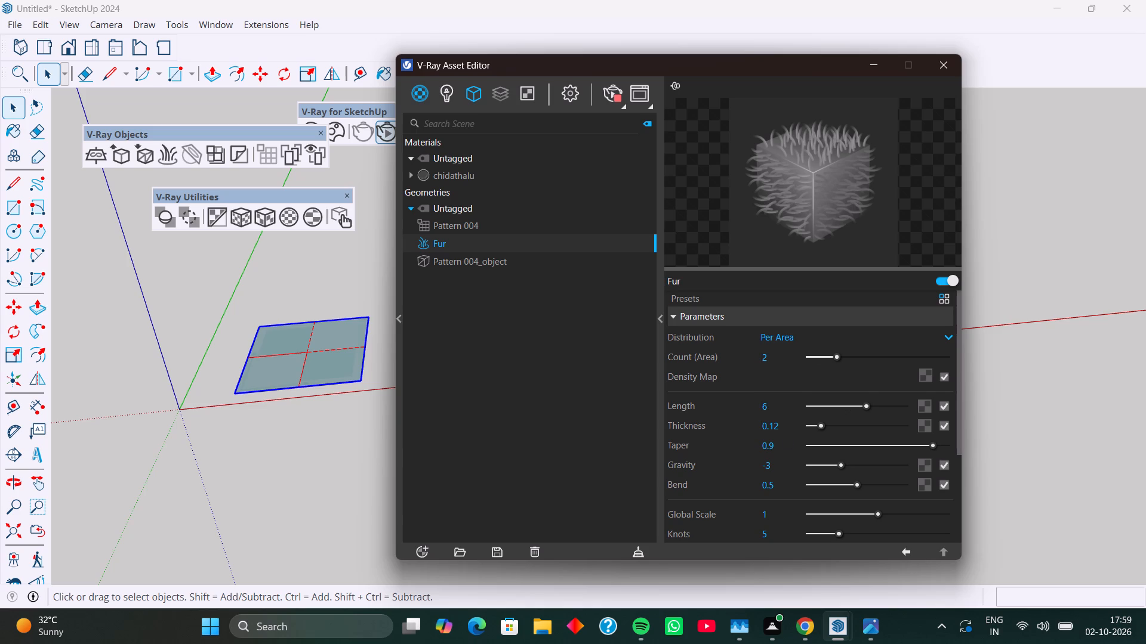
# Set the Fur's Thickness to 3 and its Taper to 1.
pyautogui.click(787, 428)
pyautogui.press('BackSpace')
pyautogui.press('BackSpace')
pyautogui.press('BackSpace')
pyautogui.press('BackSpace')
pyautogui.press('3')
pyautogui.press('Return')
pyautogui.click(785, 447)
pyautogui.press('BackSpace')
pyautogui.press('BackSpace')
pyautogui.press('BackSpace')
pyautogui.press('1')
pyautogui.press('Return')
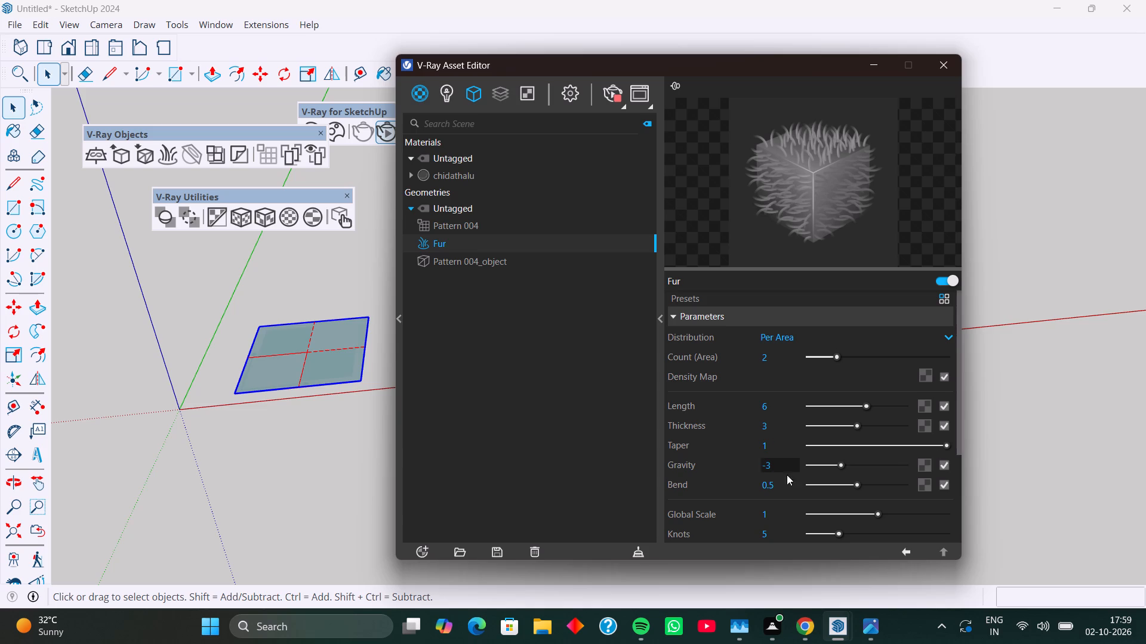
# Set the Fur's Gravity to 3.
pyautogui.click(786, 467)
pyautogui.press('BackSpace')
pyautogui.press('BackSpace')
pyautogui.press('BackSpace')
pyautogui.press('3')
pyautogui.press('Return')
# Restart the interactive V-Ray render and examine the fur on the carpet rectangle.
pyautogui.scroll(-2, 783, 512)
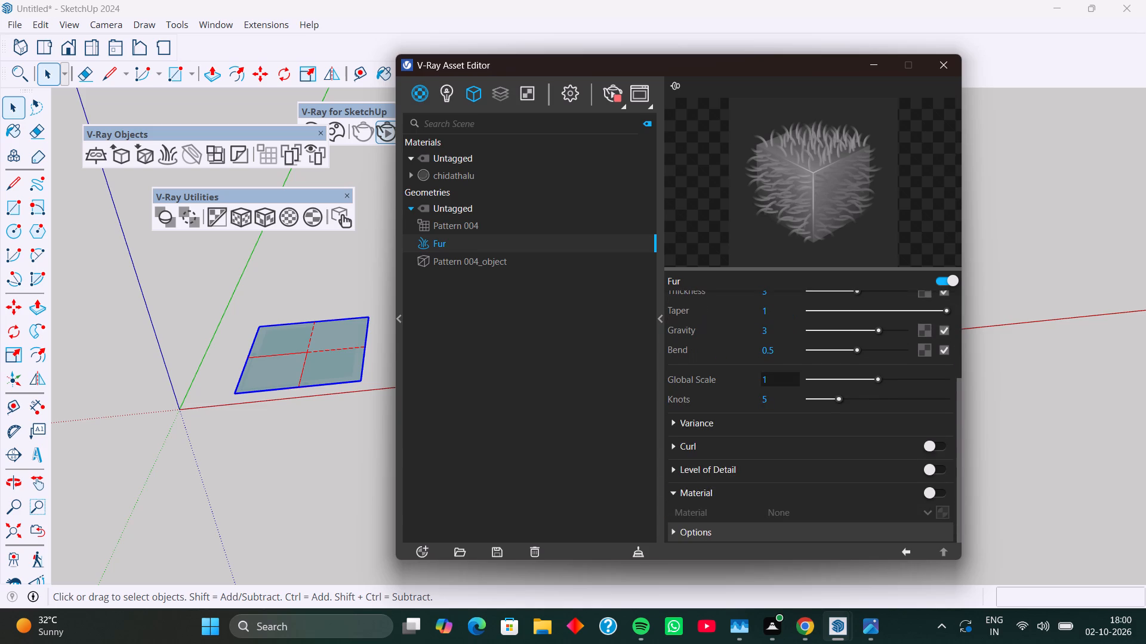
pyautogui.scroll(-2, 734, 462)
pyautogui.scroll(4, 734, 462)
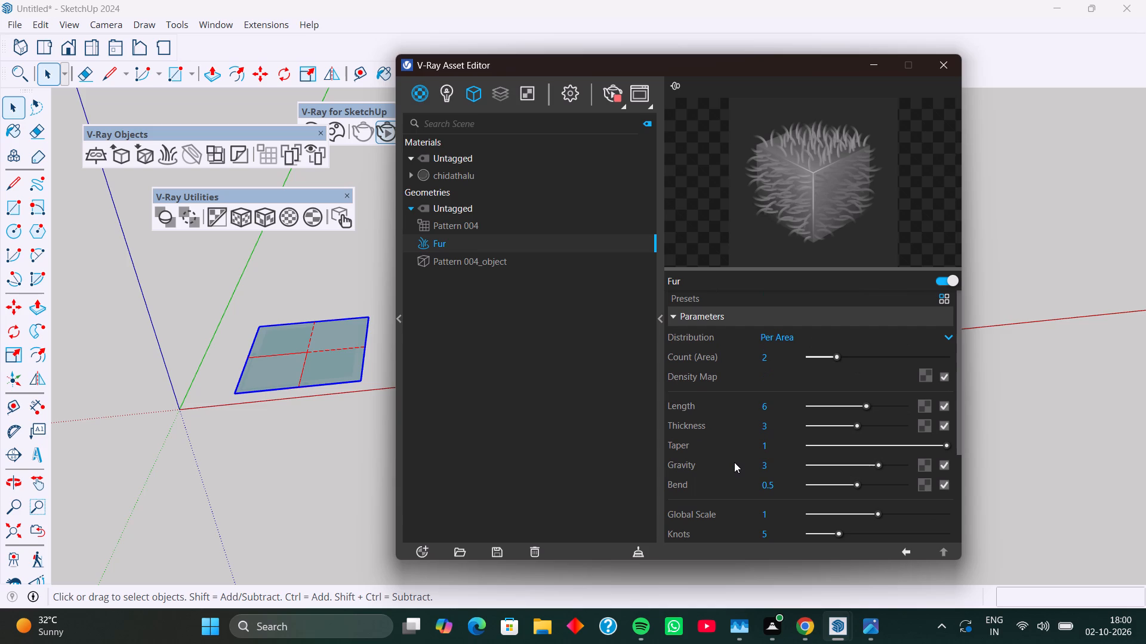
pyautogui.click(614, 95)
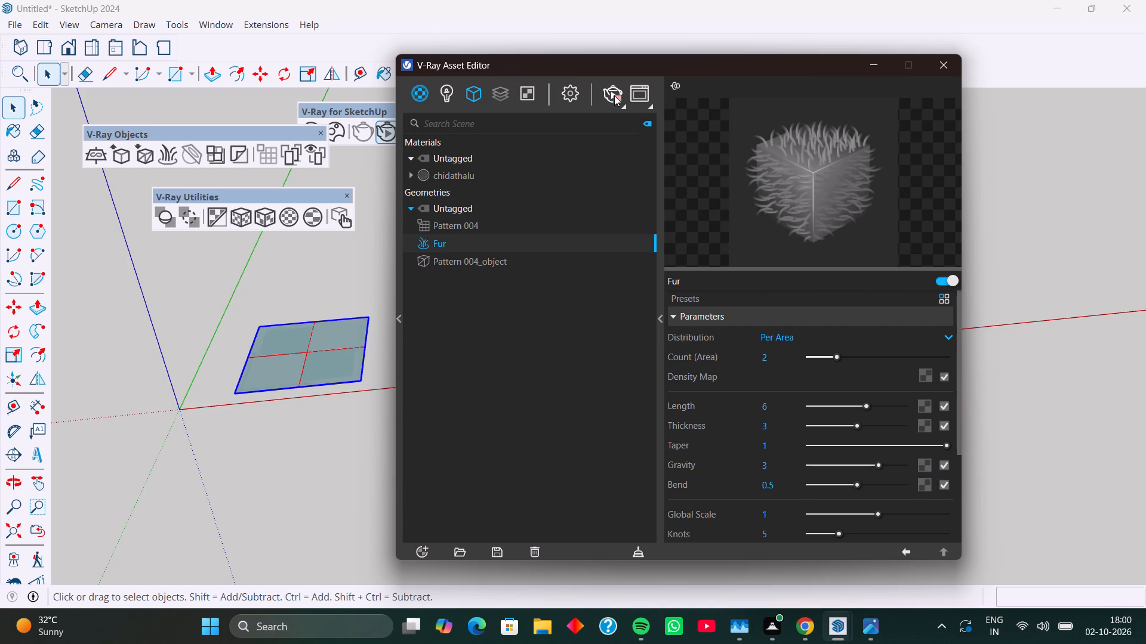
pyautogui.click(614, 95)
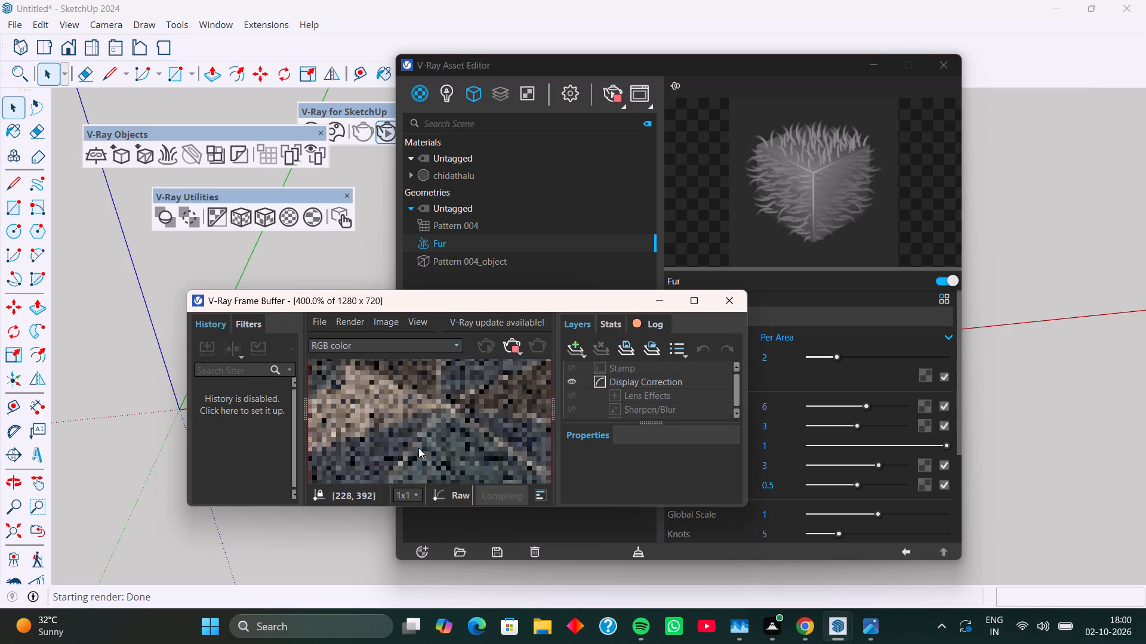
pyautogui.scroll(-1, 433, 434)
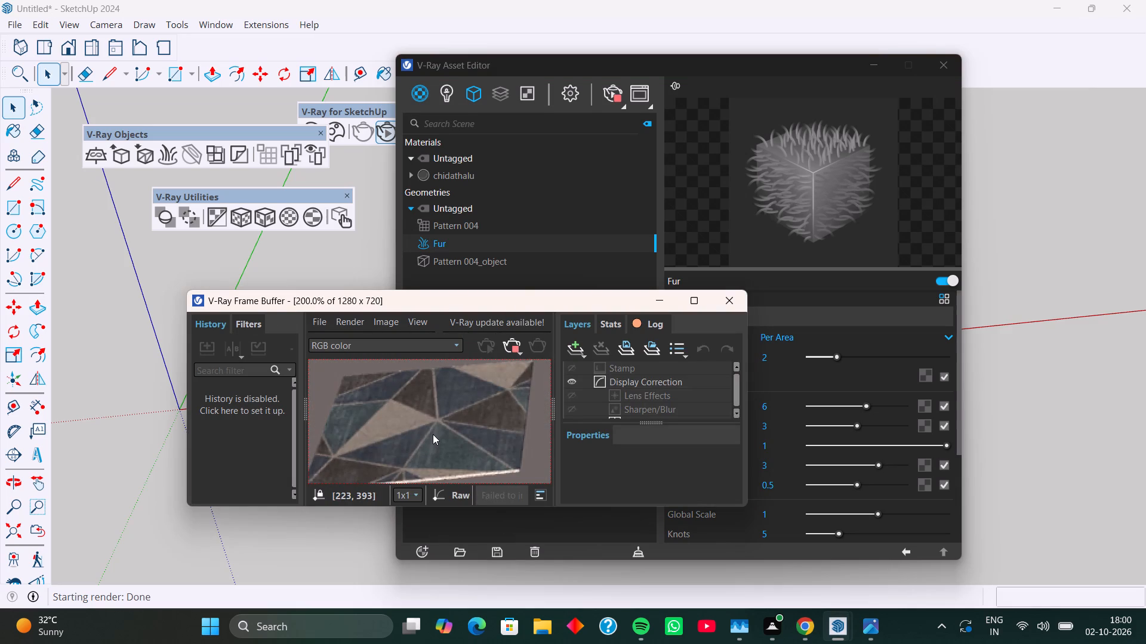
pyautogui.scroll(-1, 433, 434)
pyautogui.scroll(1, 458, 451)
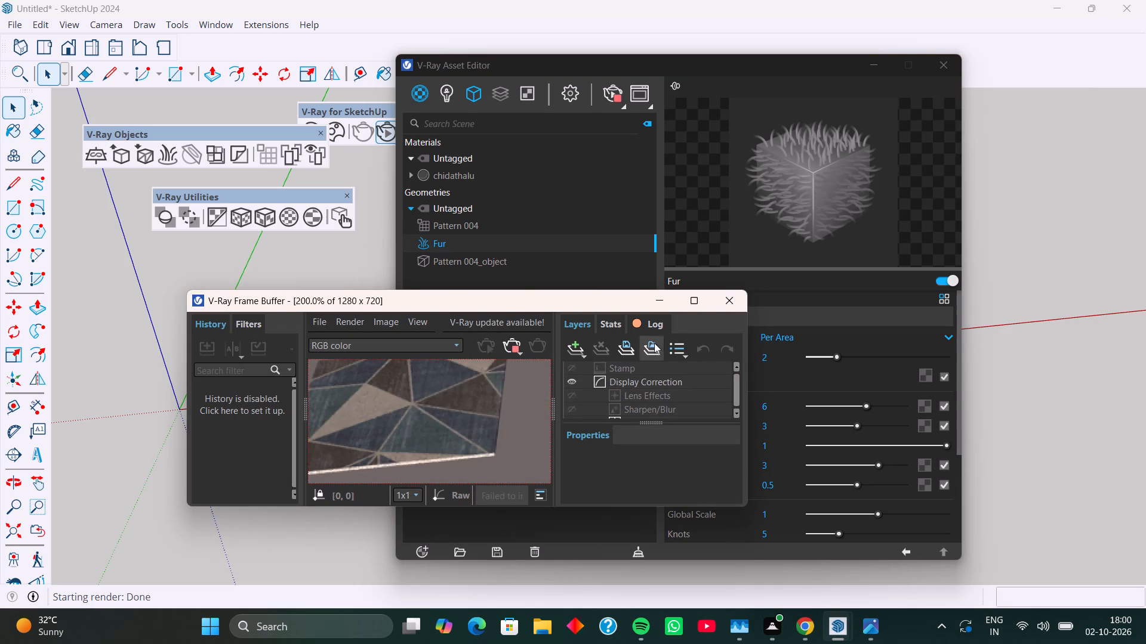
pyautogui.click(658, 295)
# Examine the carpet rectangle from a lower, closer angle and review the Fur parameters.
pyautogui.moveTo(363, 380); pyautogui.dragTo(304, 323, button='middle')
pyautogui.scroll(12, 346, 348)
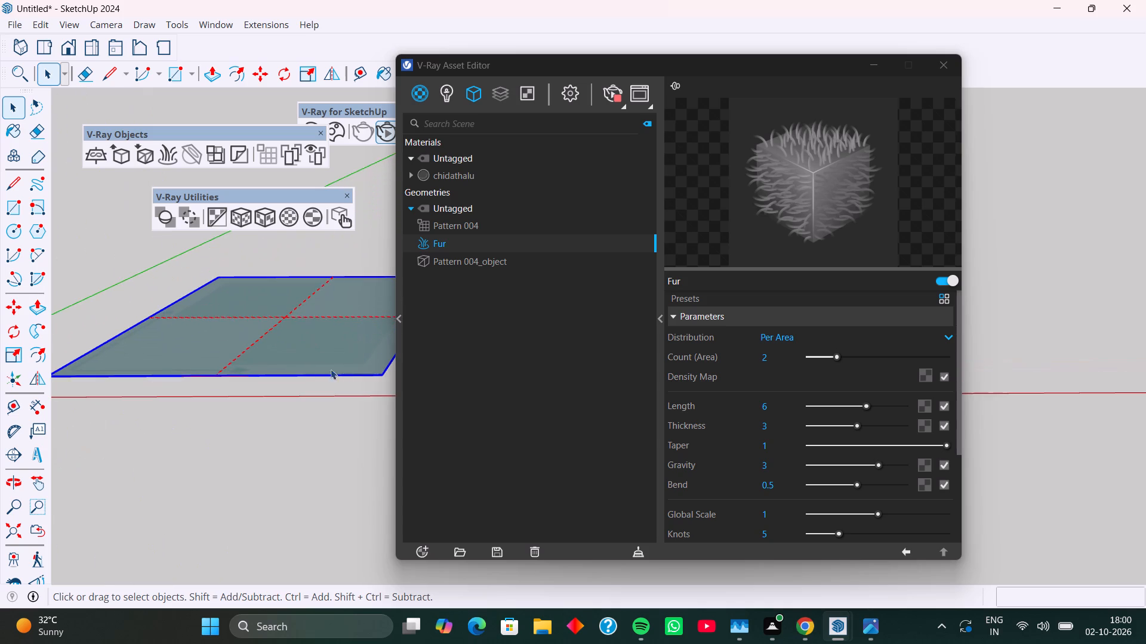
pyautogui.scroll(-4, 162, 386)
pyautogui.scroll(3, 262, 366)
pyautogui.scroll(2, 334, 367)
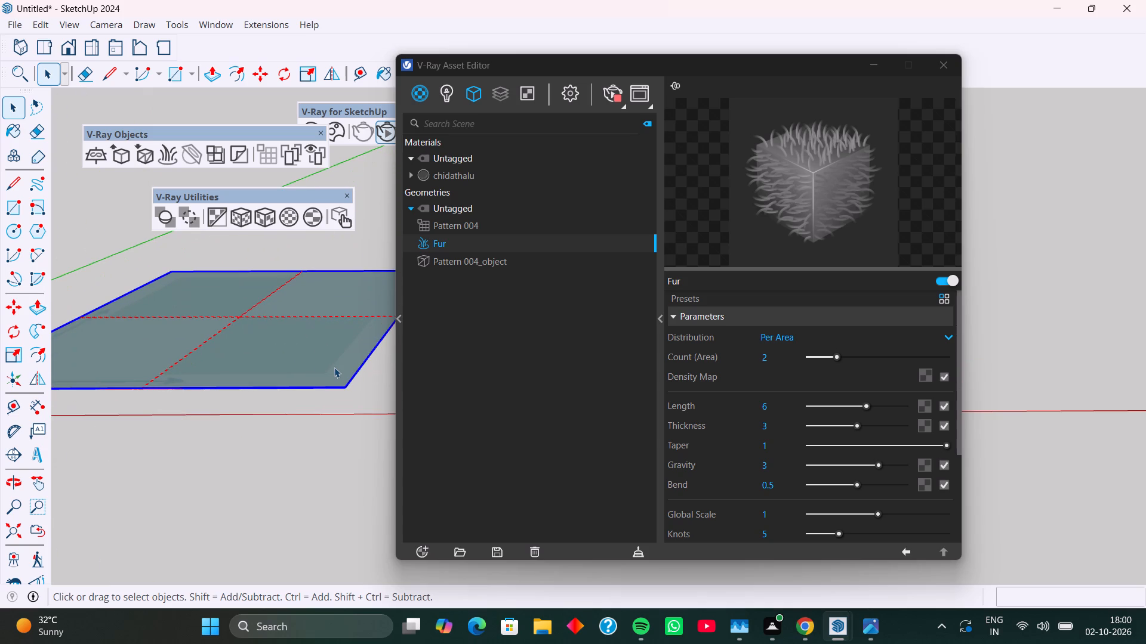
pyautogui.scroll(-3, 712, 475)
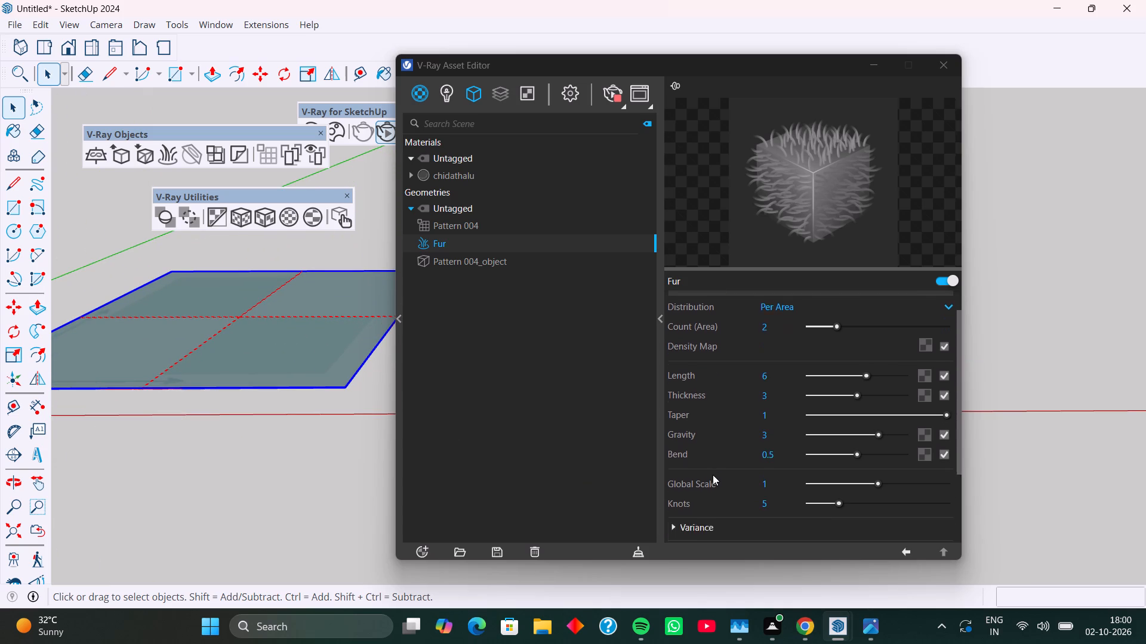
pyautogui.scroll(-3, 713, 475)
pyautogui.scroll(4, 713, 475)
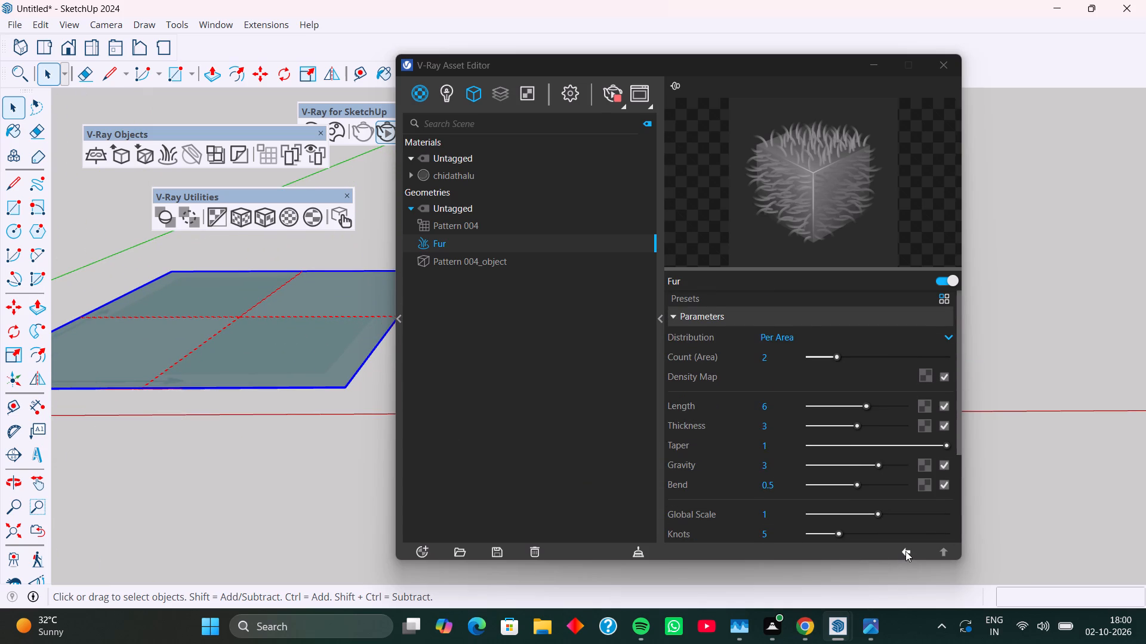
# Review the chidathalu material's settings, including its Viewport Display options.
pyautogui.click(905, 550)
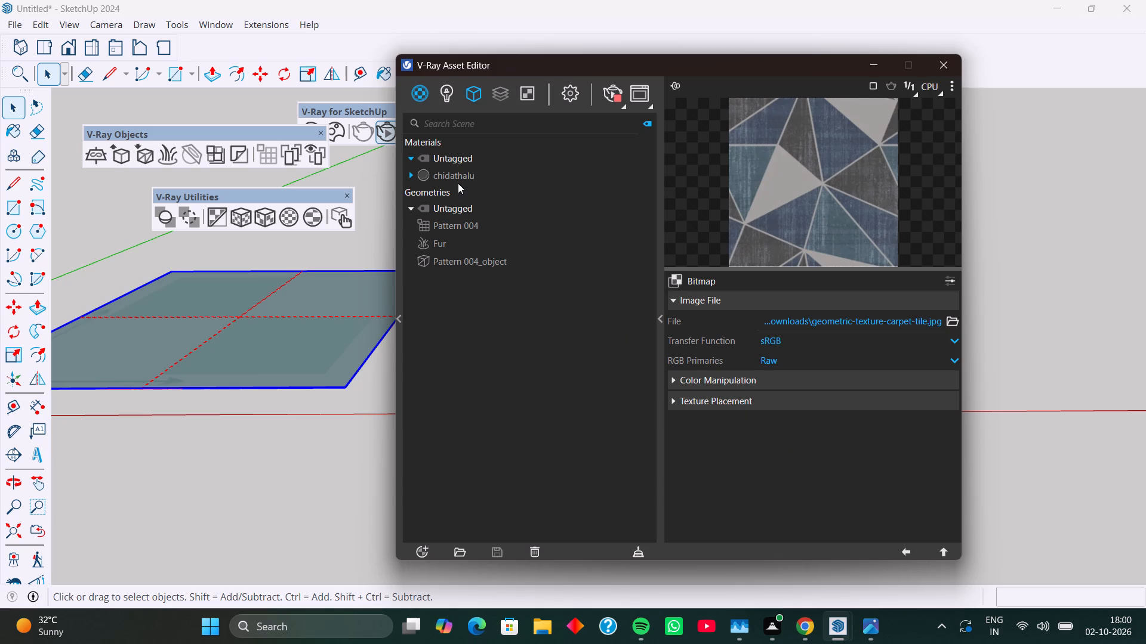
pyautogui.click(459, 179)
pyautogui.scroll(3, 808, 476)
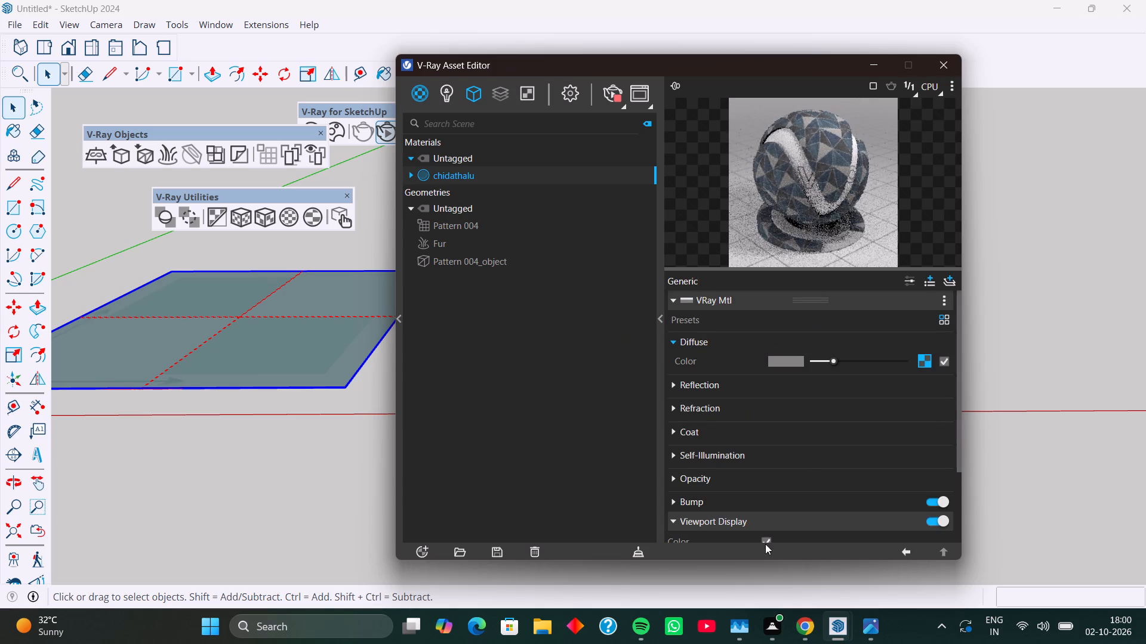
pyautogui.click(790, 524)
pyautogui.scroll(-6, 779, 463)
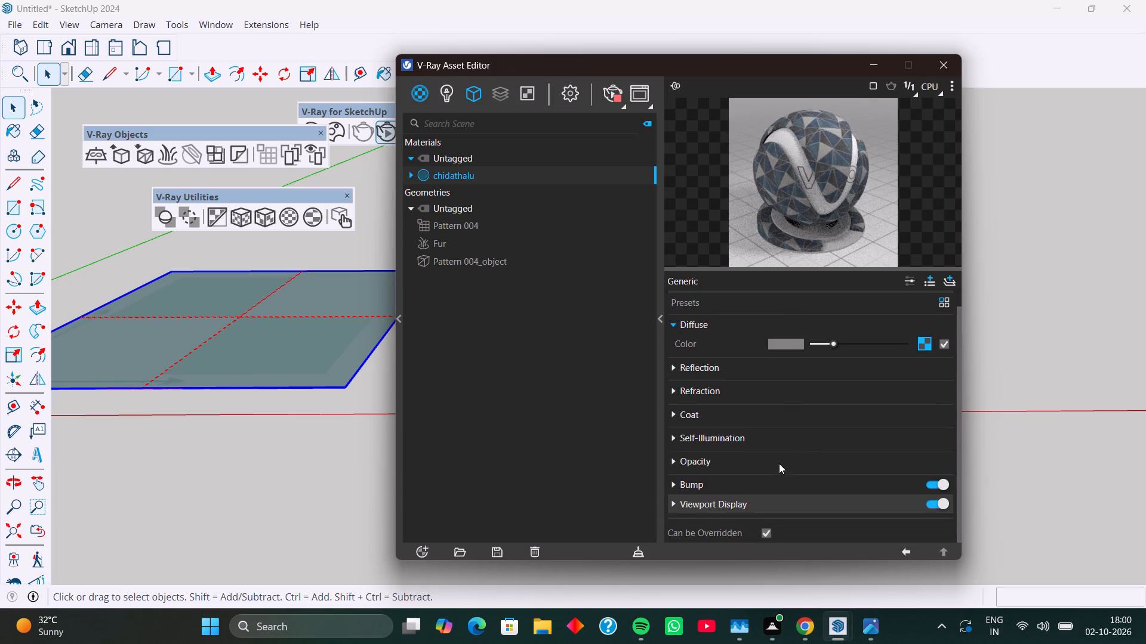
pyautogui.scroll(-8, 779, 463)
pyautogui.scroll(-5, 745, 533)
pyautogui.click(777, 507)
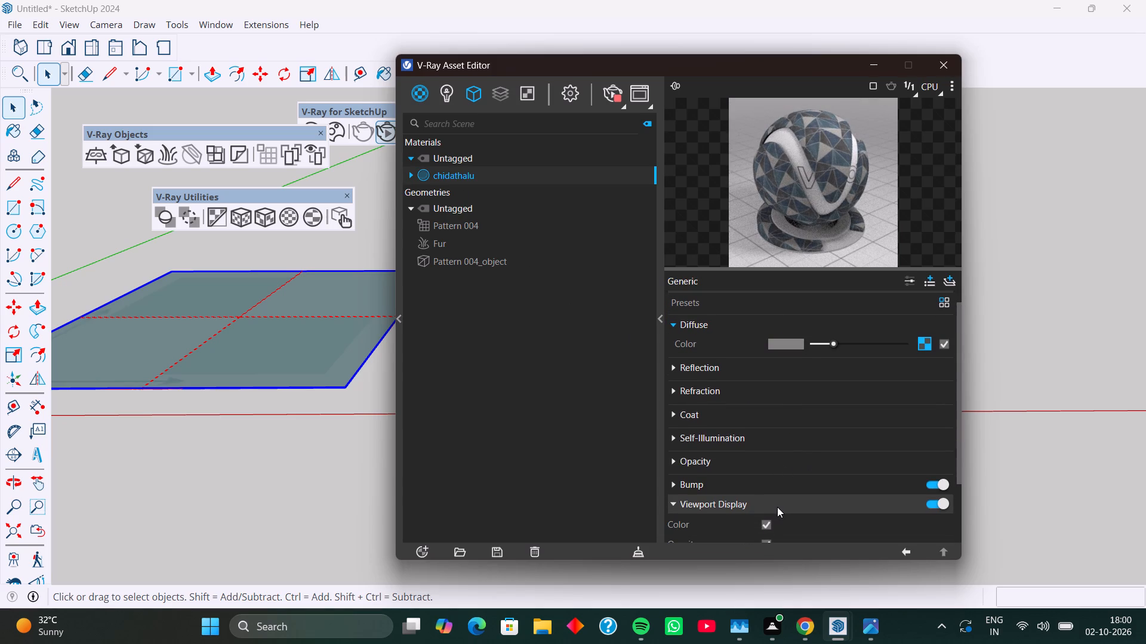
pyautogui.scroll(-4, 777, 500)
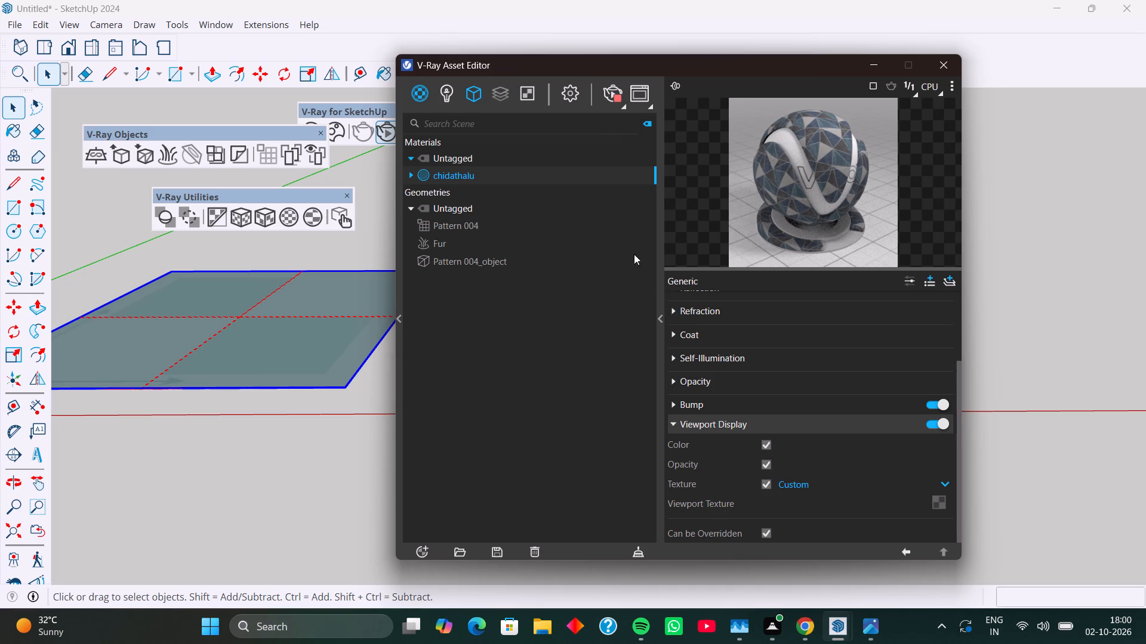
# Restart the interactive render from the closer view and examine the carpet's fur and edges in a maximized frame buffer.
pyautogui.click(439, 246)
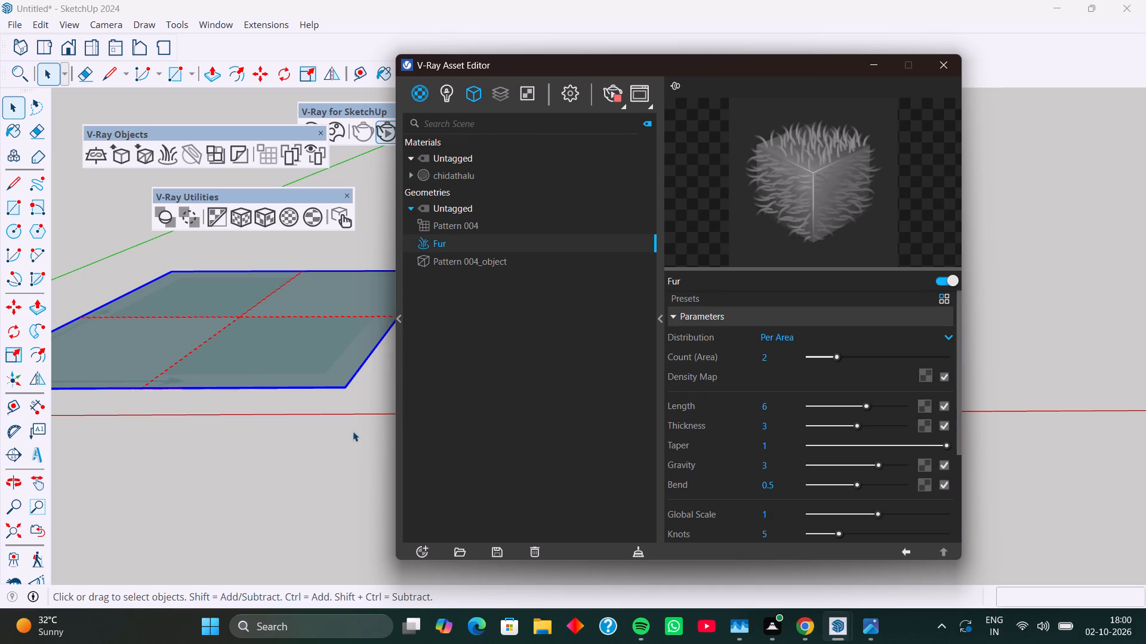
pyautogui.click(618, 102)
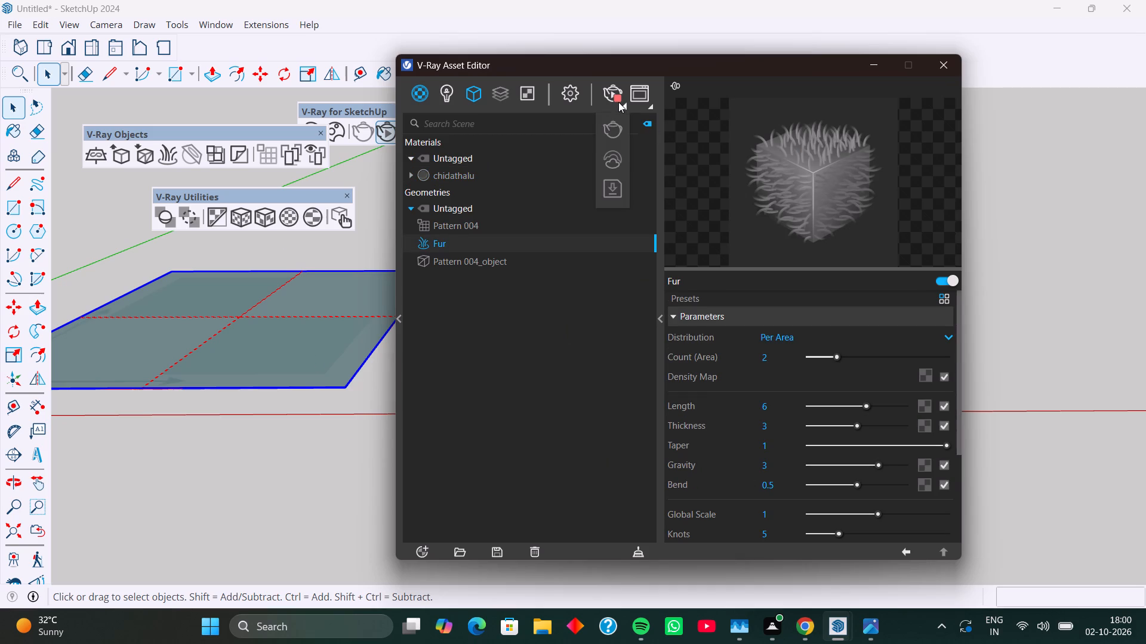
pyautogui.click(614, 131)
pyautogui.click(613, 102)
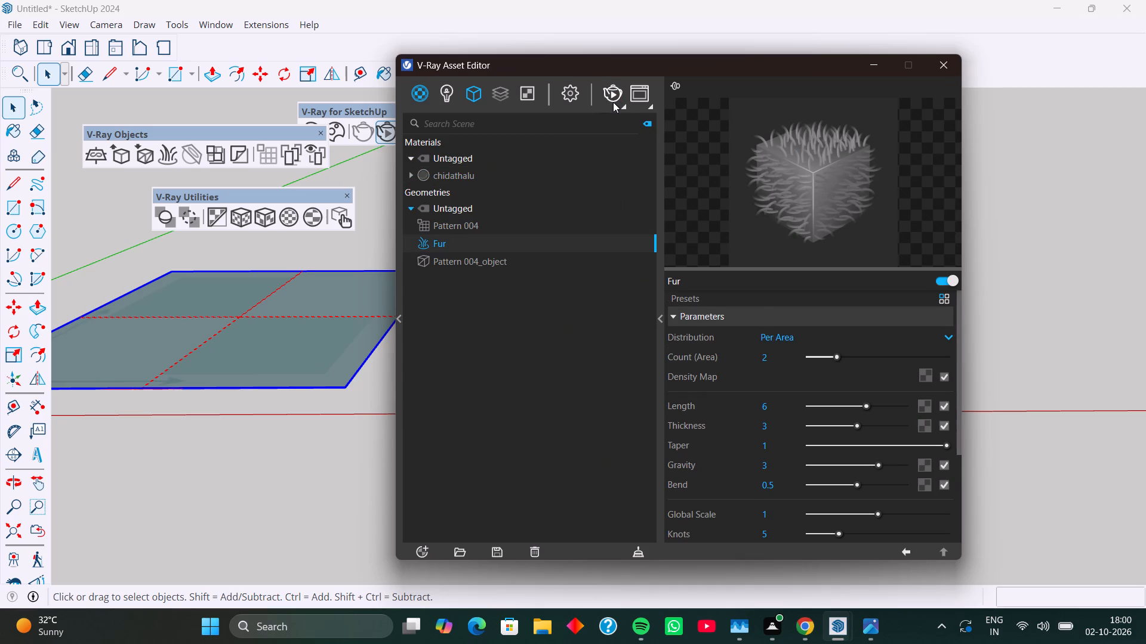
pyautogui.click(613, 102)
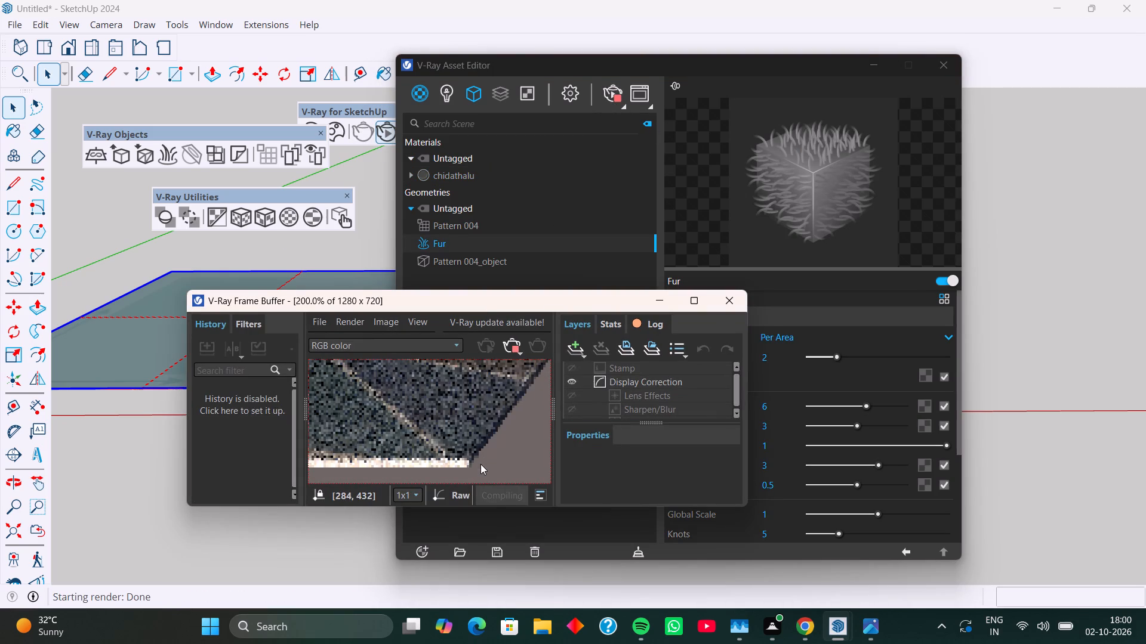
pyautogui.scroll(1, 459, 457)
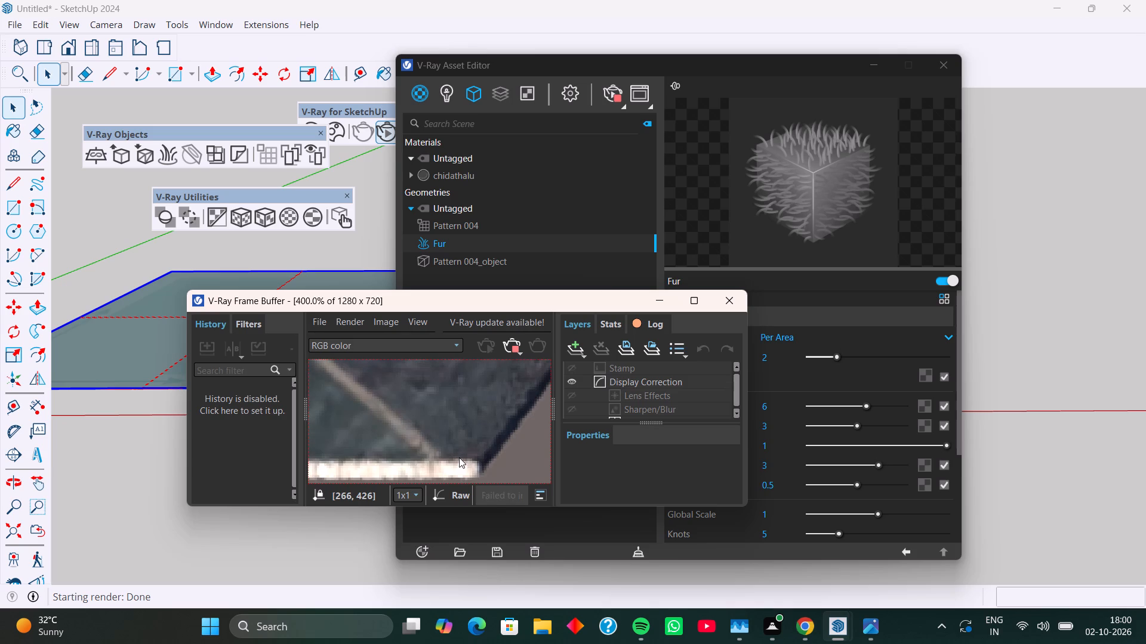
pyautogui.click(688, 299)
pyautogui.scroll(-2, 453, 420)
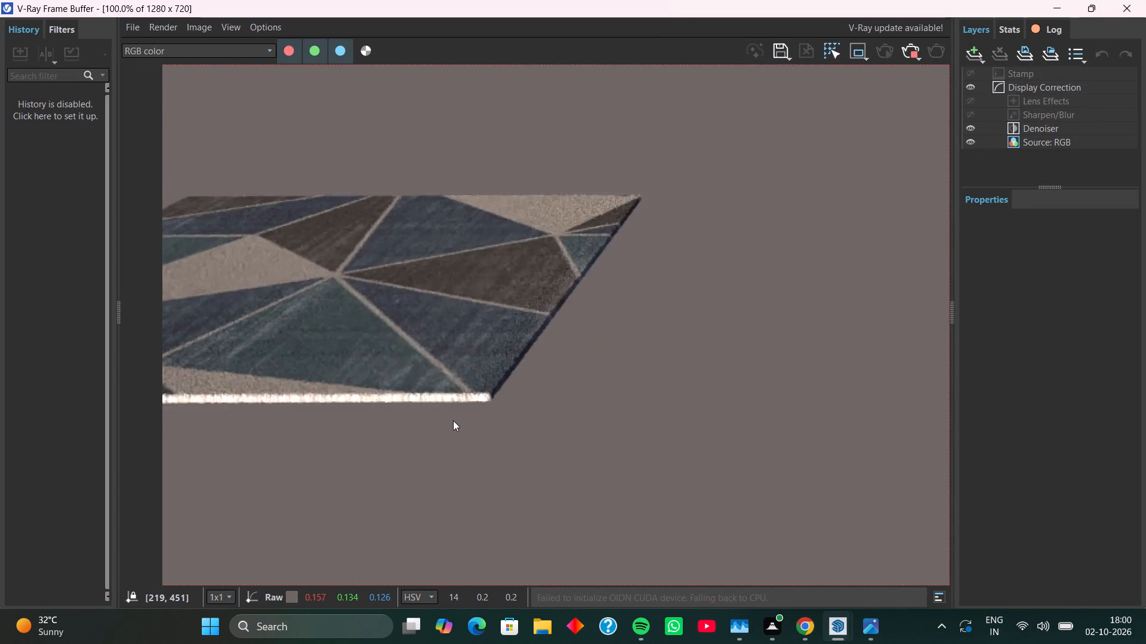
pyautogui.scroll(-1, 361, 415)
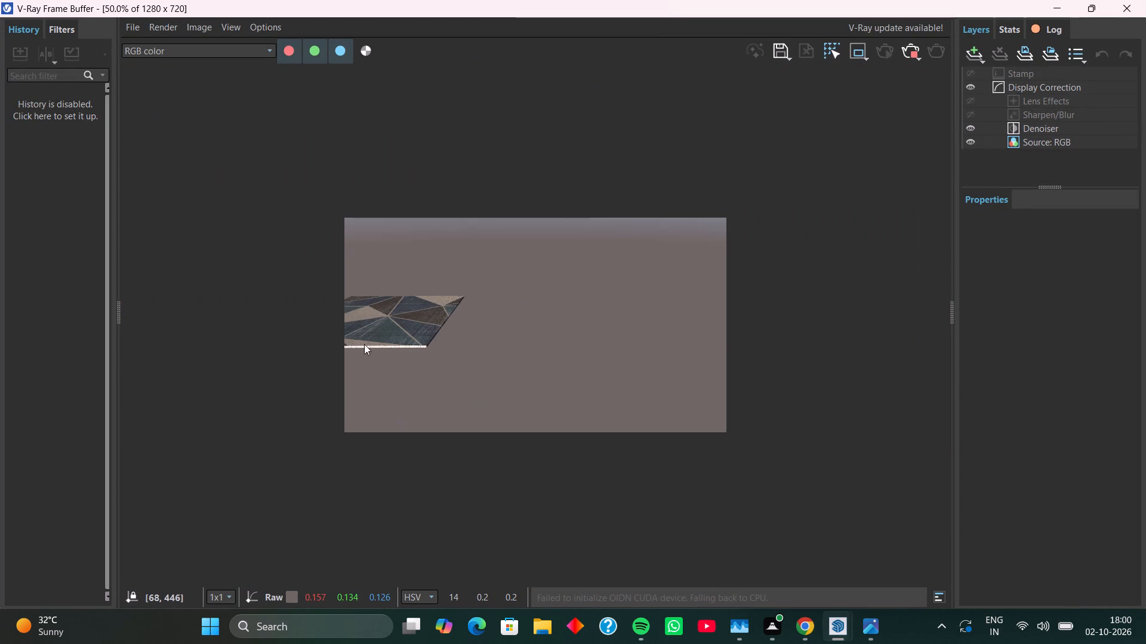
pyautogui.scroll(2, 359, 318)
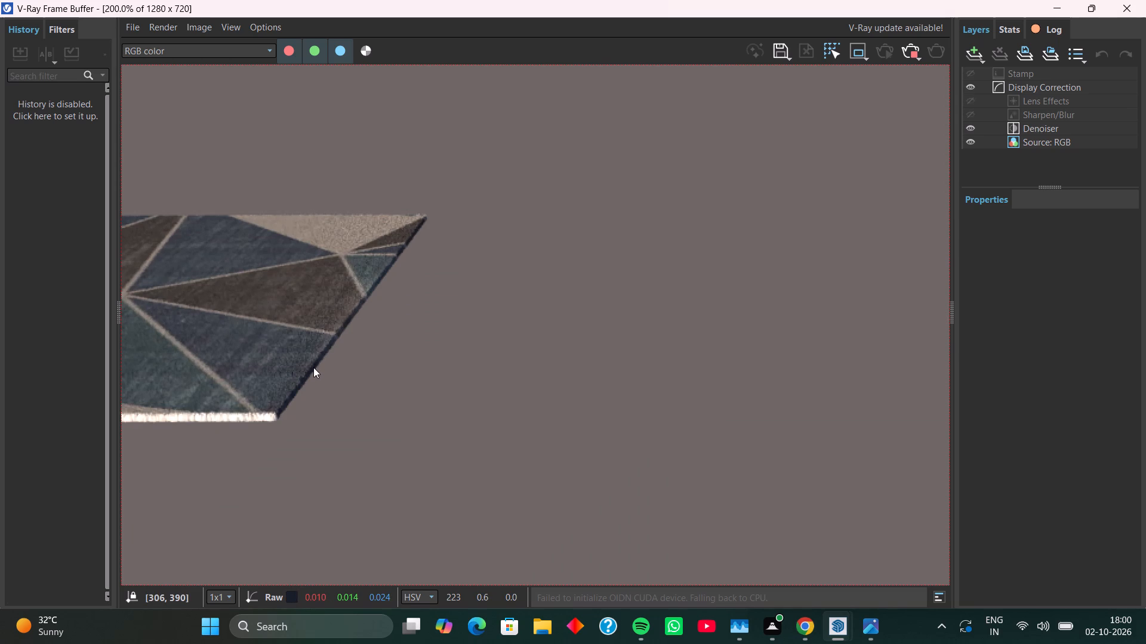
pyautogui.click(1055, 5)
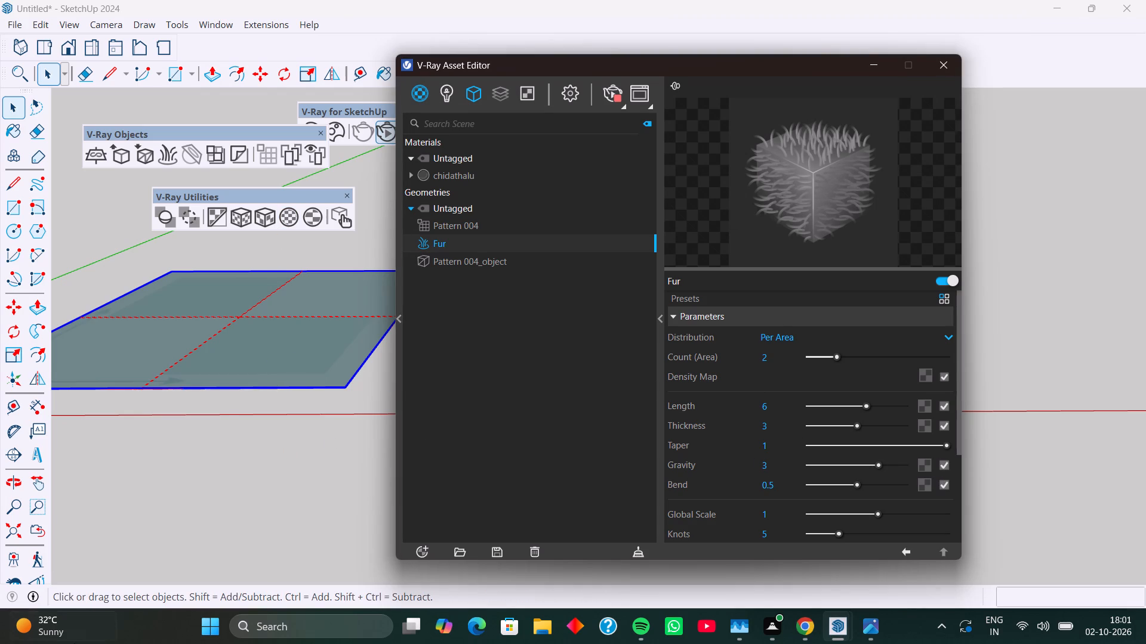
# Apply the chidathalu material to the selected carpet rectangle.
pyautogui.click(443, 168)
pyautogui.scroll(3, 809, 383)
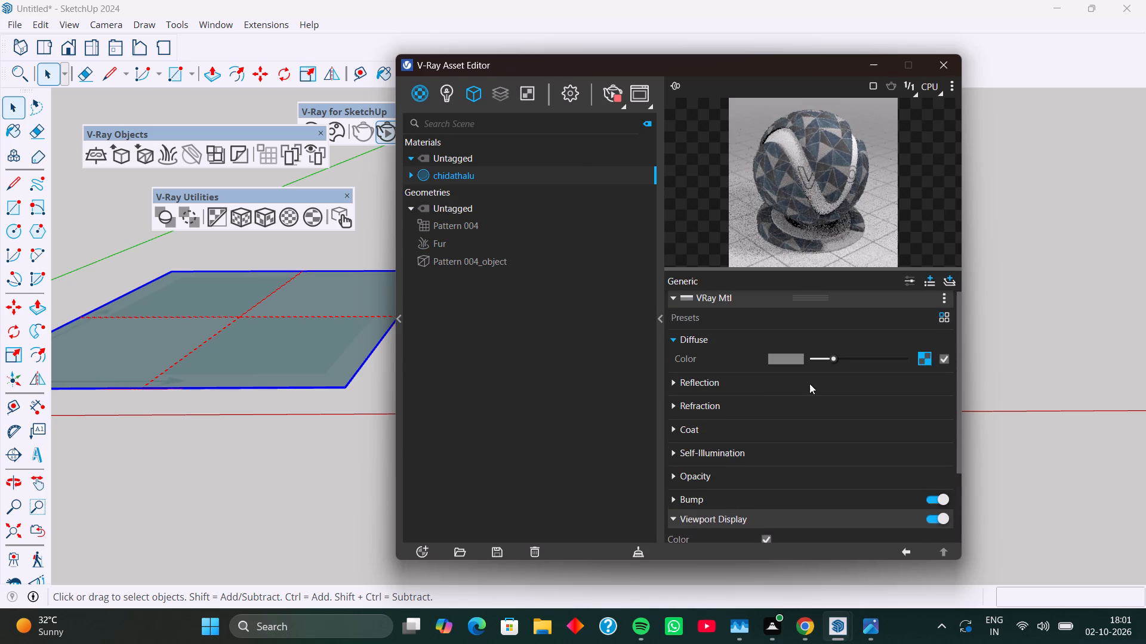
pyautogui.rightClick(475, 184)
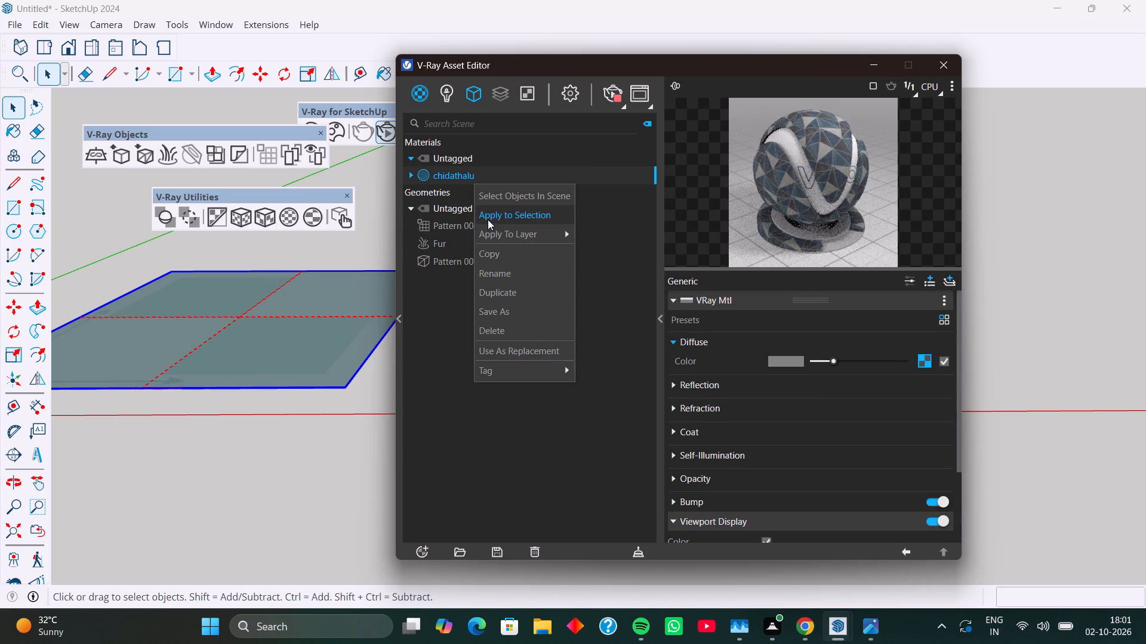
pyautogui.click(488, 220)
# Apply the Fur geometry to the selected carpet rectangle.
pyautogui.click(421, 251)
pyautogui.rightClick(435, 242)
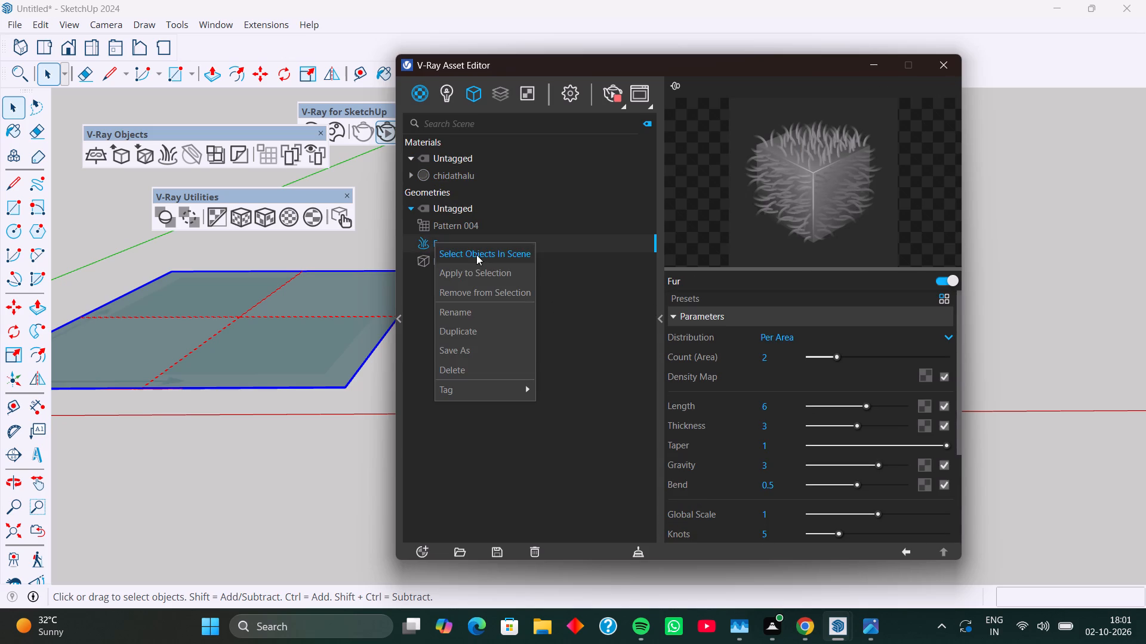
pyautogui.click(479, 274)
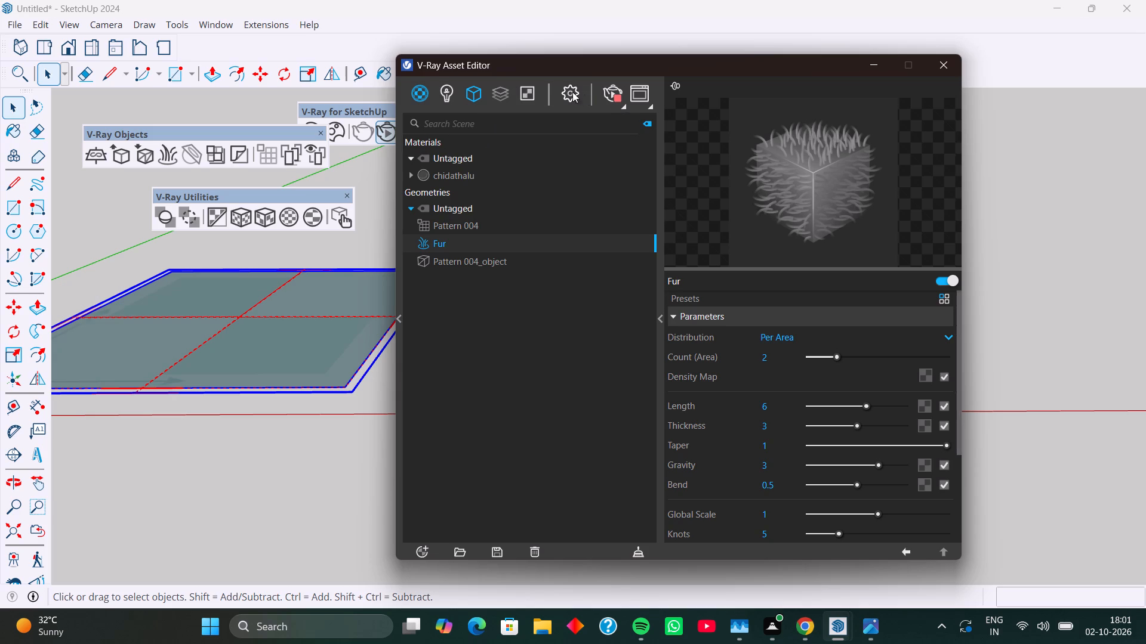
# Restart the interactive render and examine the carpet's fur surface and edges at several magnifications.
pyautogui.click(616, 97)
pyautogui.click(616, 97)
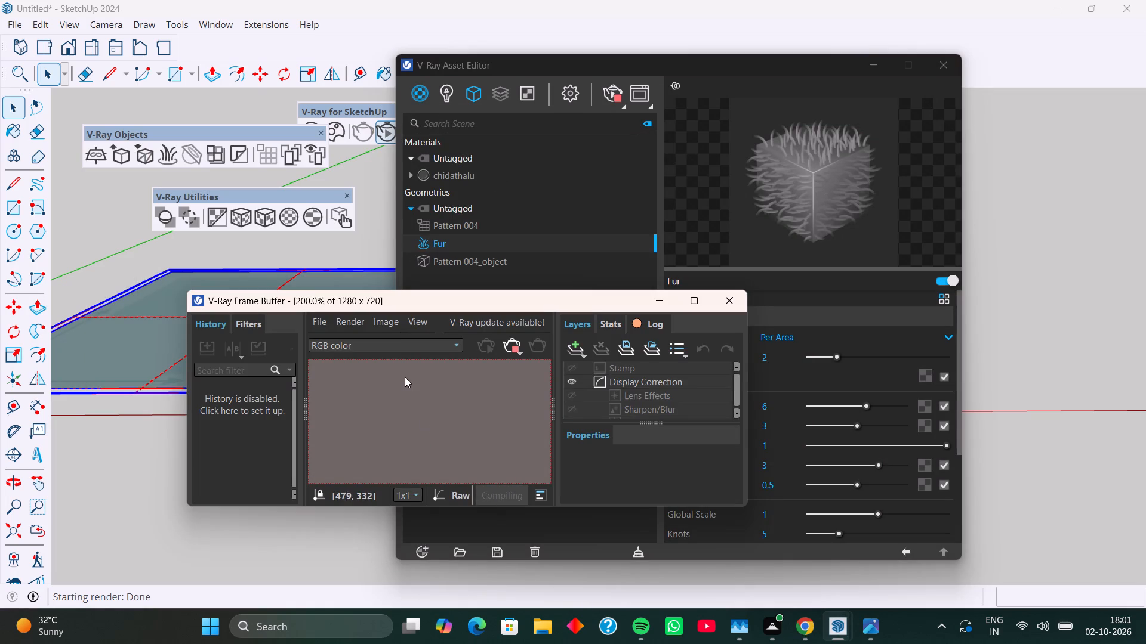
pyautogui.scroll(-3, 405, 377)
pyautogui.scroll(3, 358, 430)
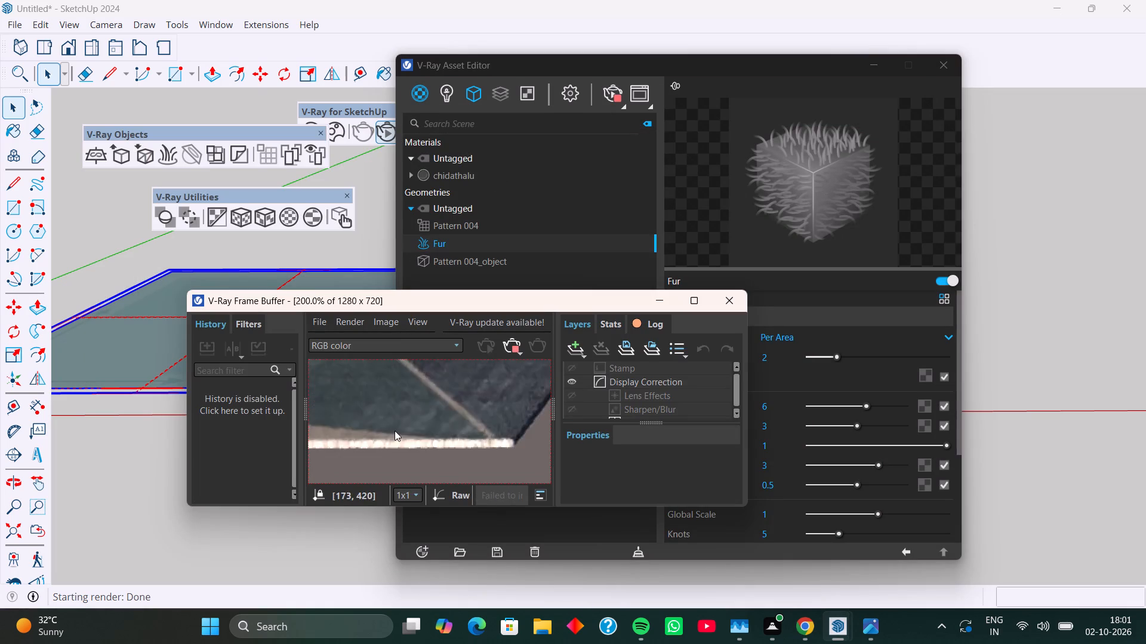
pyautogui.scroll(1, 395, 431)
pyautogui.scroll(-3, 399, 429)
pyautogui.scroll(1, 400, 392)
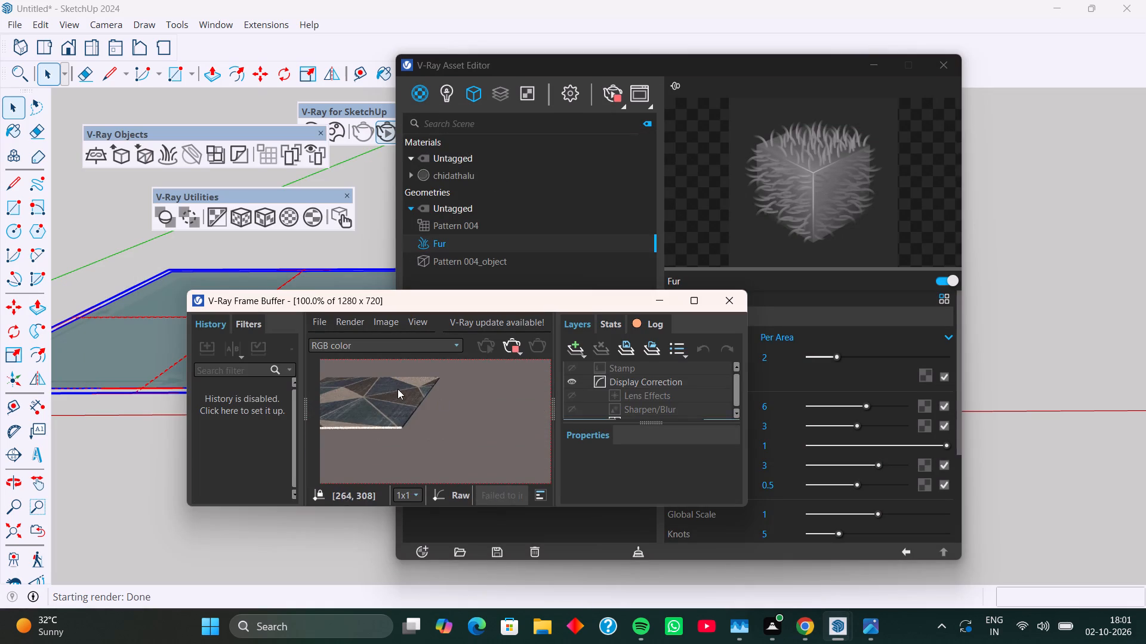
pyautogui.scroll(2, 398, 389)
pyautogui.scroll(-2, 417, 426)
pyautogui.scroll(1, 443, 419)
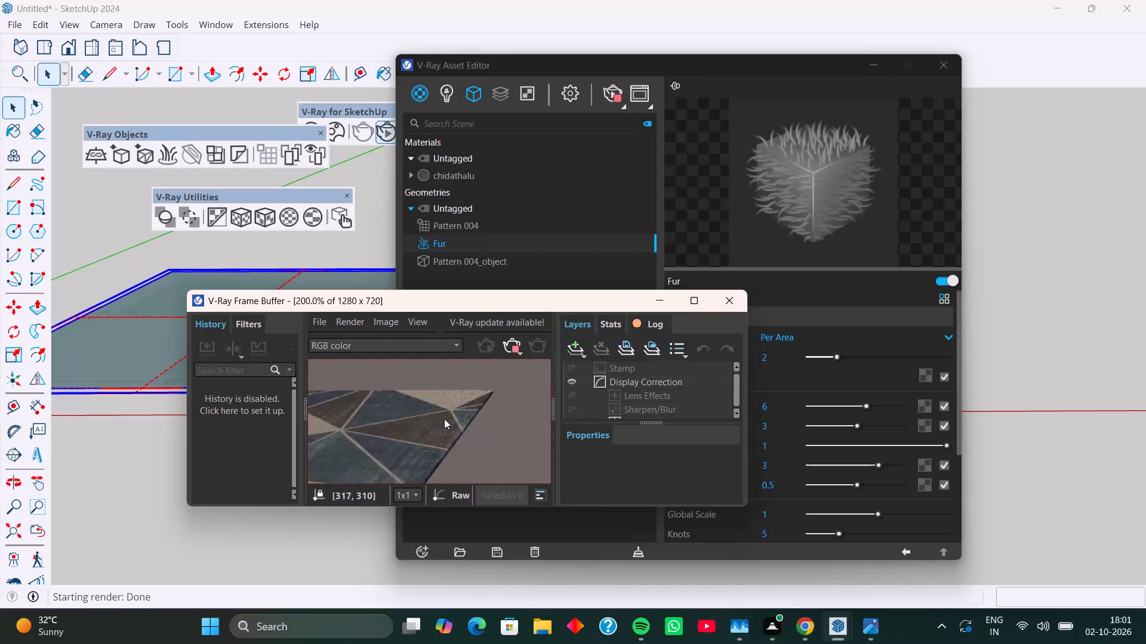
pyautogui.scroll(1, 485, 415)
pyautogui.scroll(-1, 424, 420)
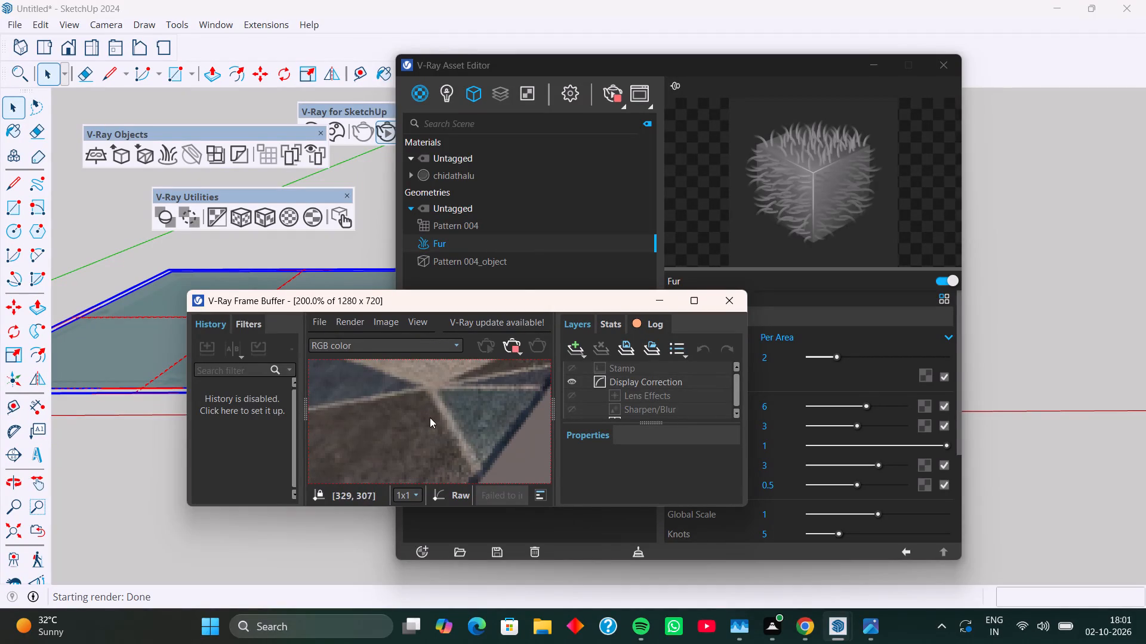
# Reposition the V-Ray Frame Buffer so the render sits beside the uncovered Fur parameters.
pyautogui.moveTo(550, 314); pyautogui.dragTo(472, 331)
pyautogui.moveTo(575, 306); pyautogui.dragTo(330, 401)
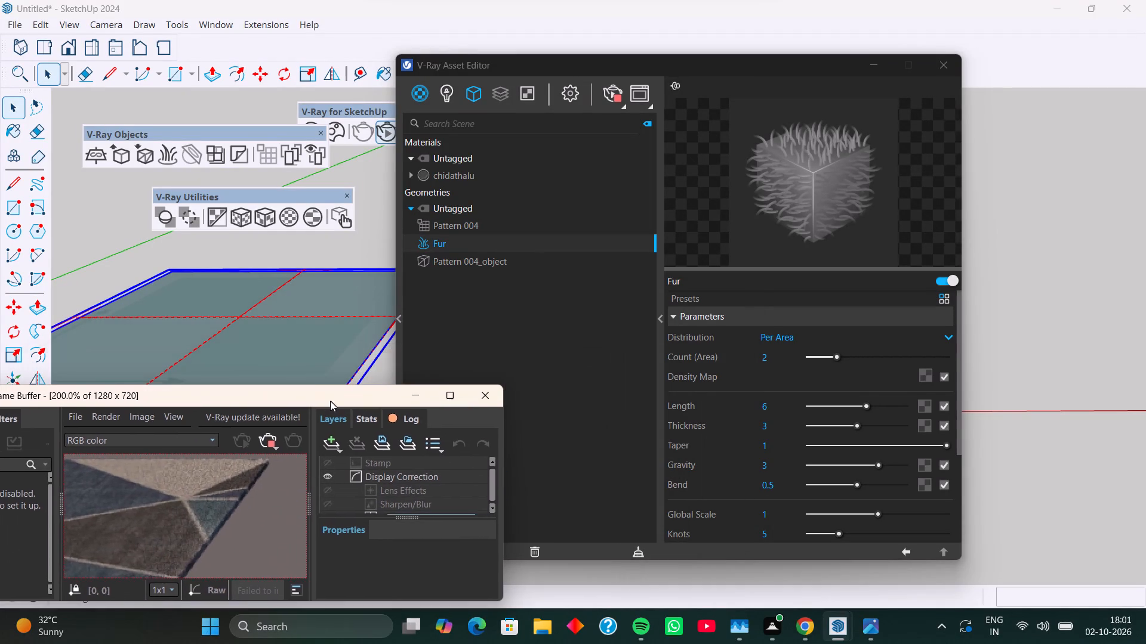
pyautogui.moveTo(330, 401); pyautogui.dragTo(369, 387)
pyautogui.scroll(-2, 455, 484)
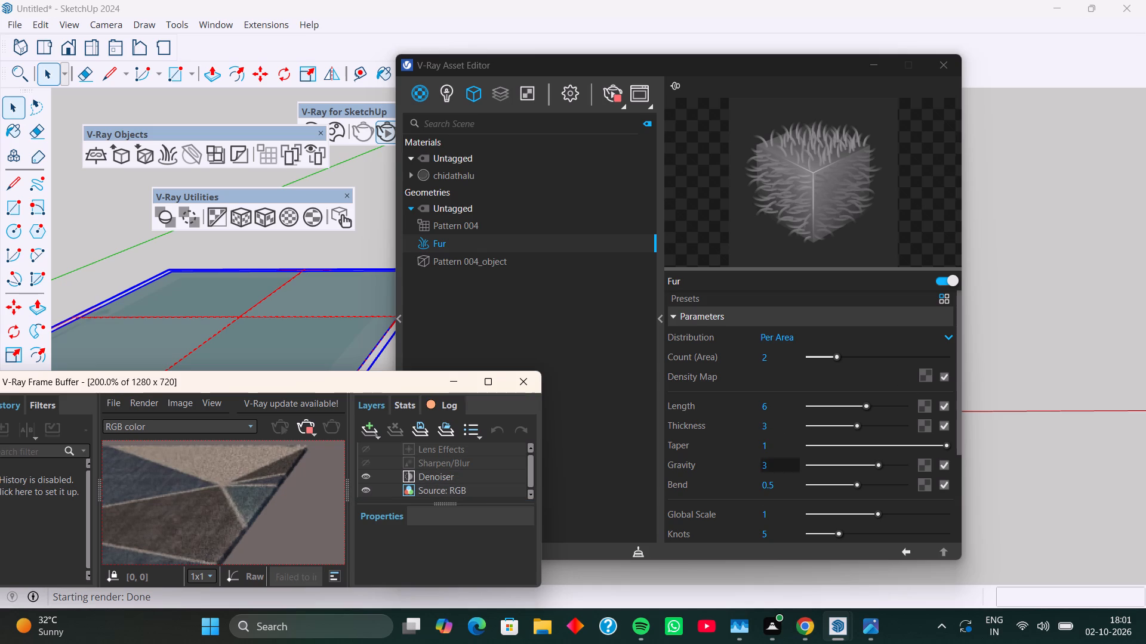
# Set the Fur geometry's Count (Area) to 10.
pyautogui.scroll(-3, 768, 478)
pyautogui.scroll(1, 735, 482)
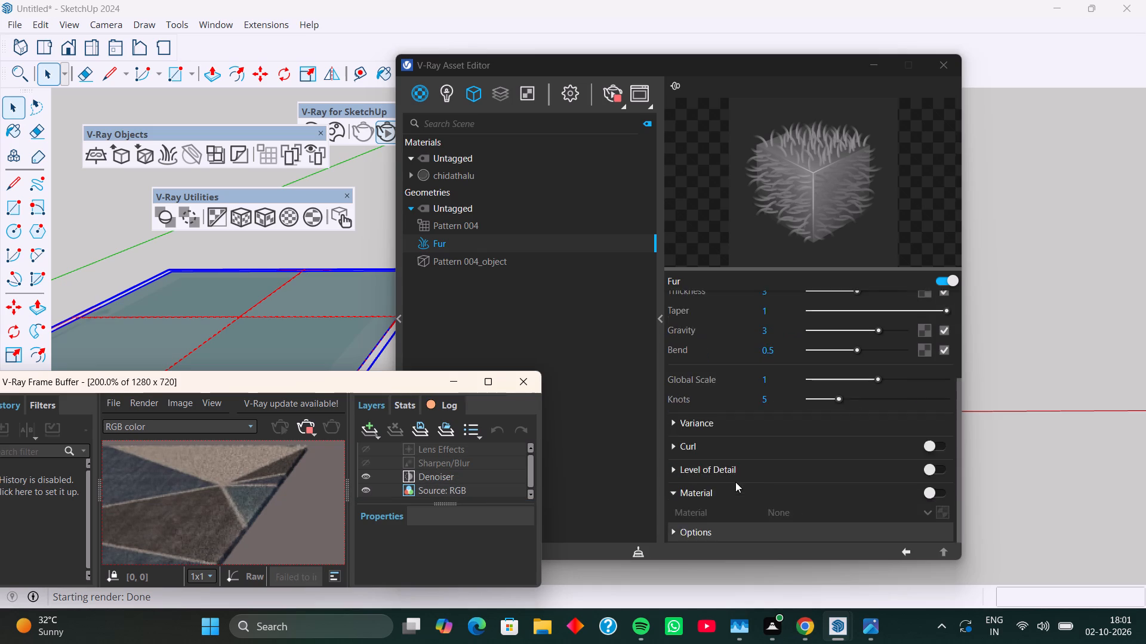
pyautogui.scroll(3, 735, 482)
pyautogui.click(791, 355)
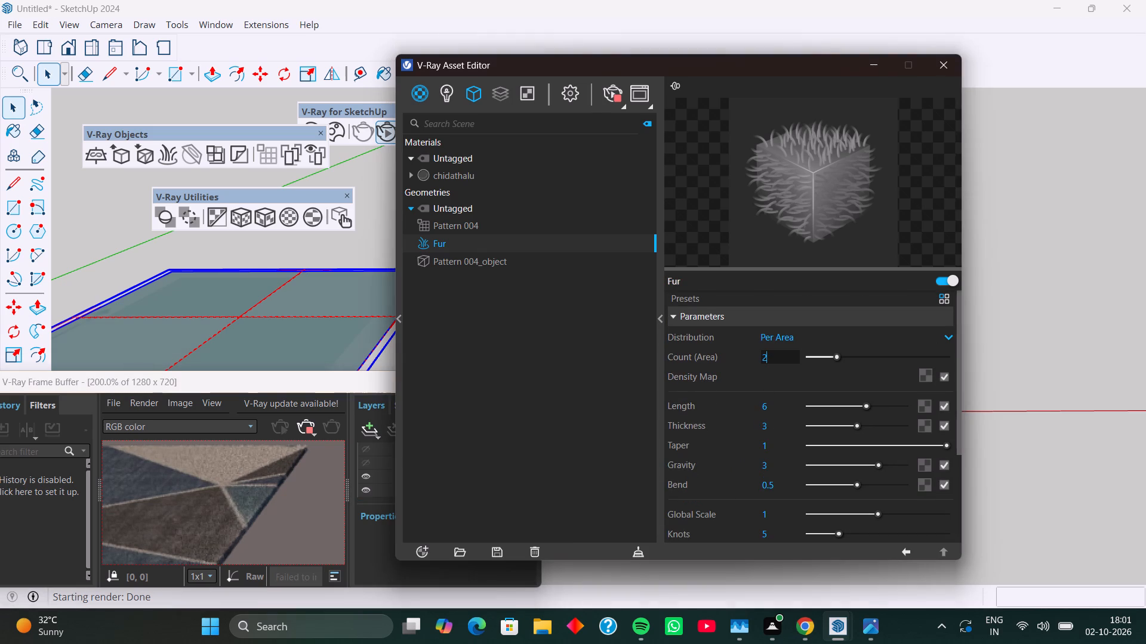
pyautogui.press('BackSpace')
pyautogui.write('10')
pyautogui.press('Return')
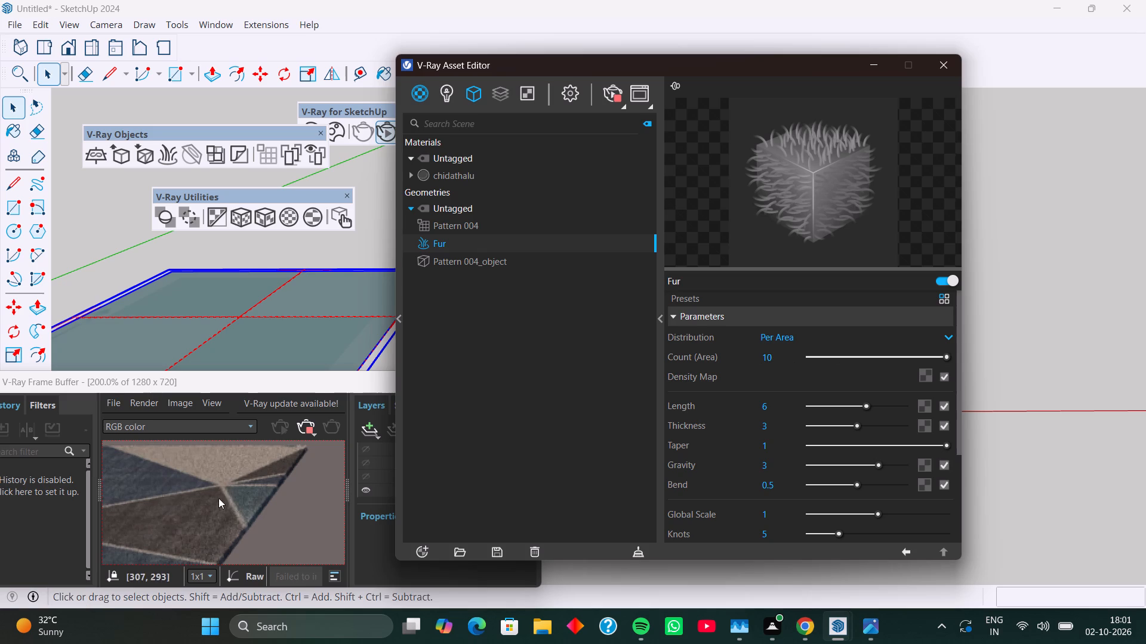
# Refresh the interactive render and examine the carpet's denser fur surface and edges at several magnifications.
pyautogui.scroll(-1, 290, 476)
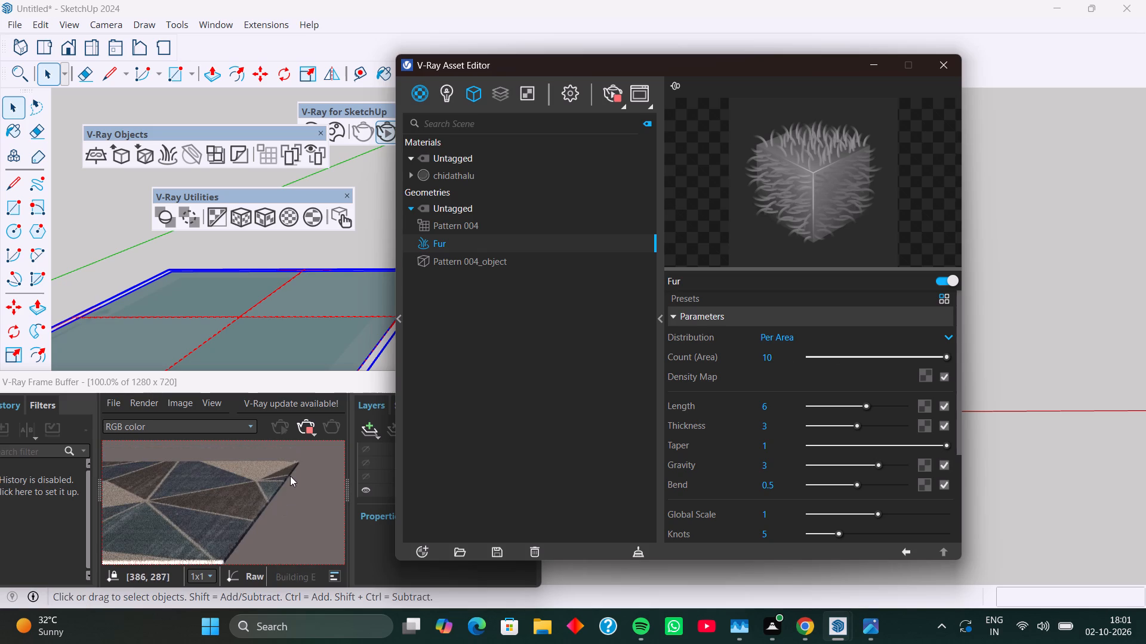
pyautogui.click(608, 100)
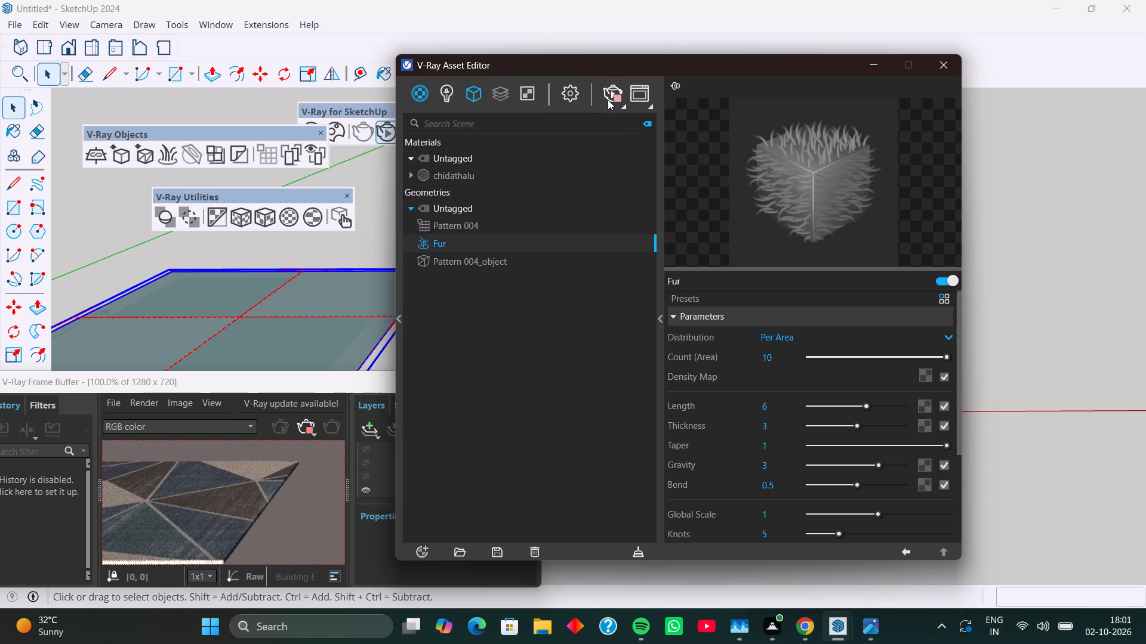
pyautogui.click(618, 89)
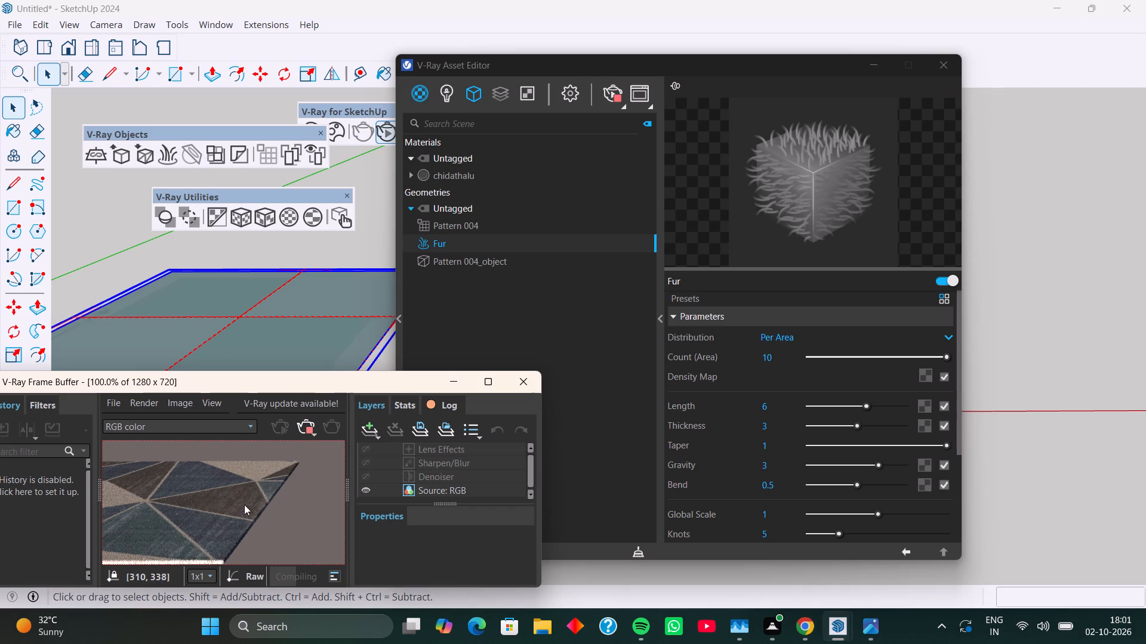
pyautogui.scroll(2, 266, 486)
pyautogui.scroll(1, 685, 336)
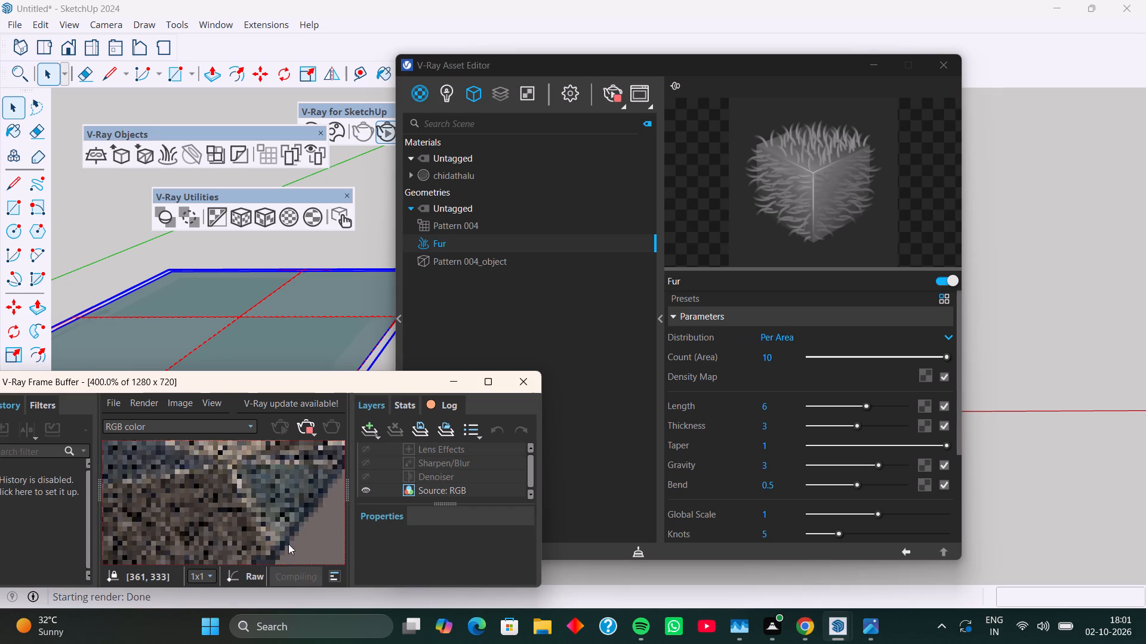
pyautogui.scroll(-2, 283, 524)
pyautogui.scroll(1, 272, 524)
pyautogui.scroll(-2, 274, 492)
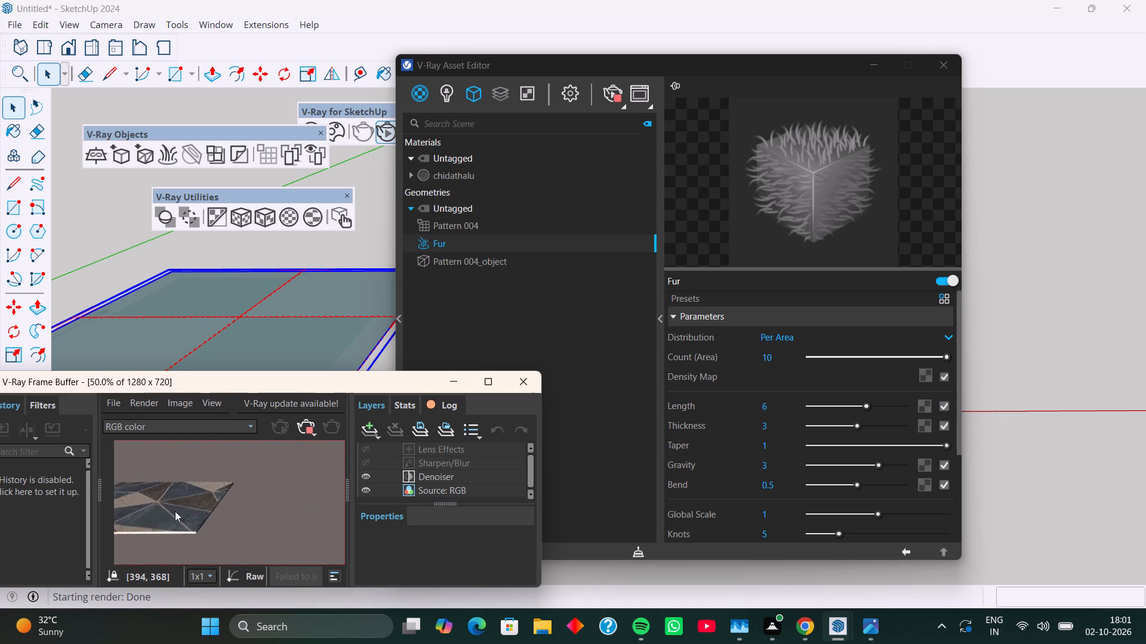
pyautogui.scroll(2, 159, 509)
pyautogui.scroll(-2, 227, 519)
pyautogui.scroll(2, 210, 523)
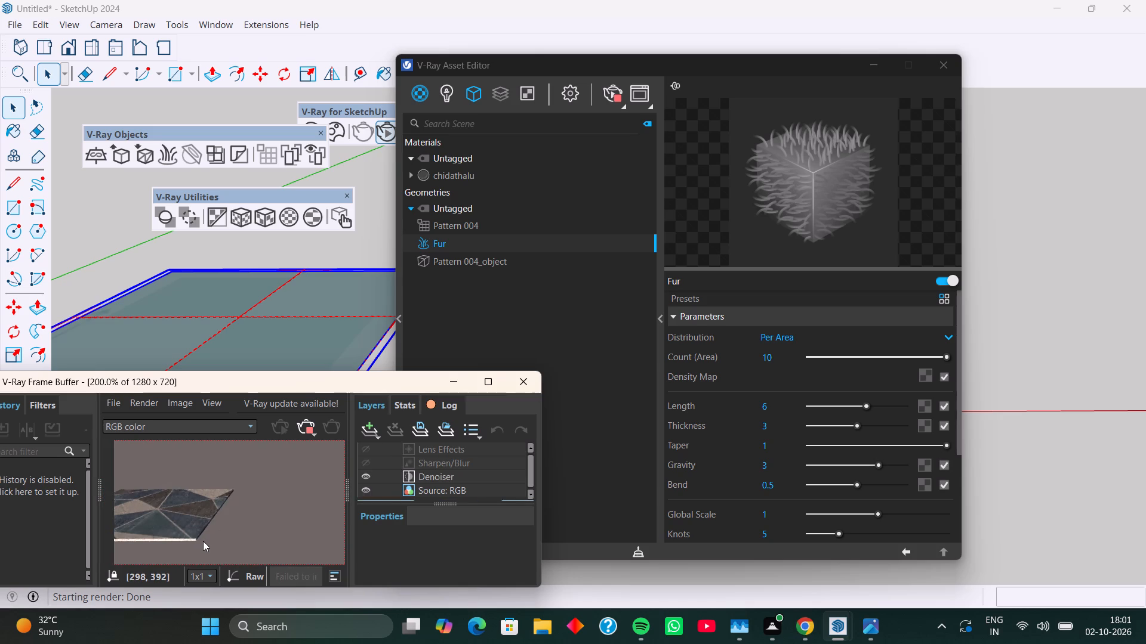
pyautogui.scroll(1, 203, 541)
pyautogui.scroll(-2, 204, 538)
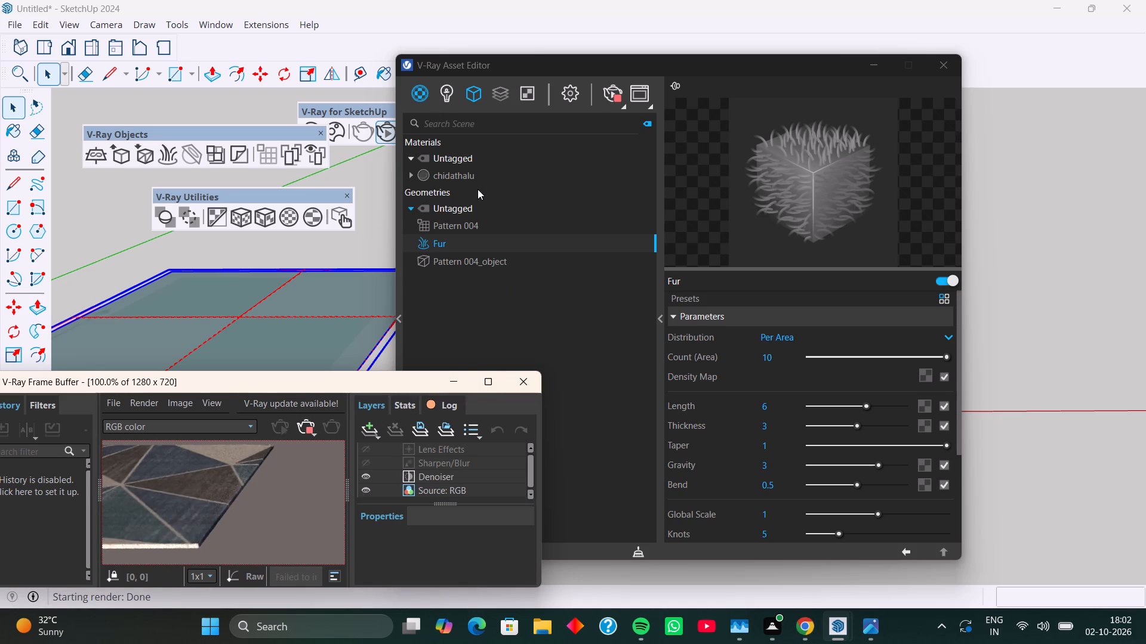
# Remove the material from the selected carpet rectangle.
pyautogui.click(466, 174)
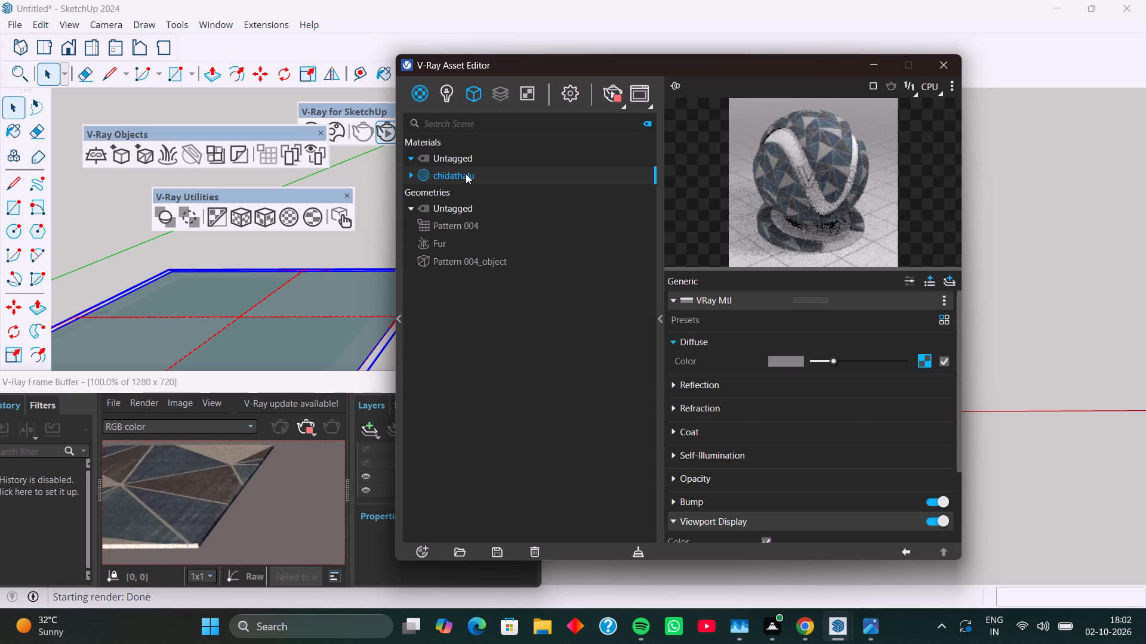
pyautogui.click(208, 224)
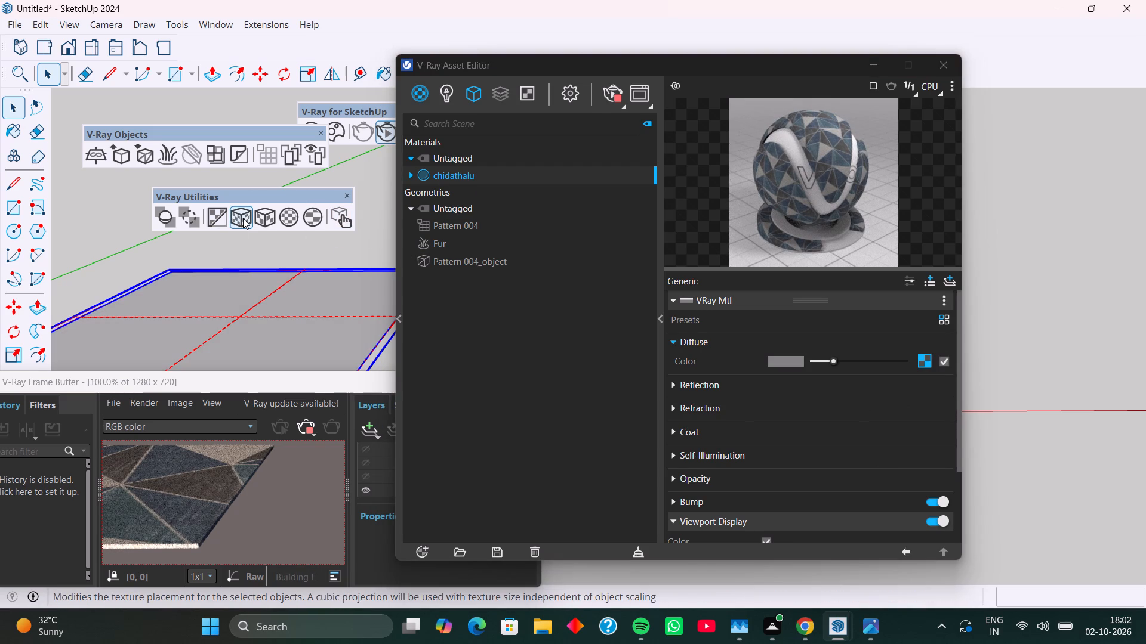
# Apply the chidathalu material to the selected carpet rectangle again.
pyautogui.click(476, 178)
pyautogui.rightClick(482, 176)
pyautogui.click(509, 208)
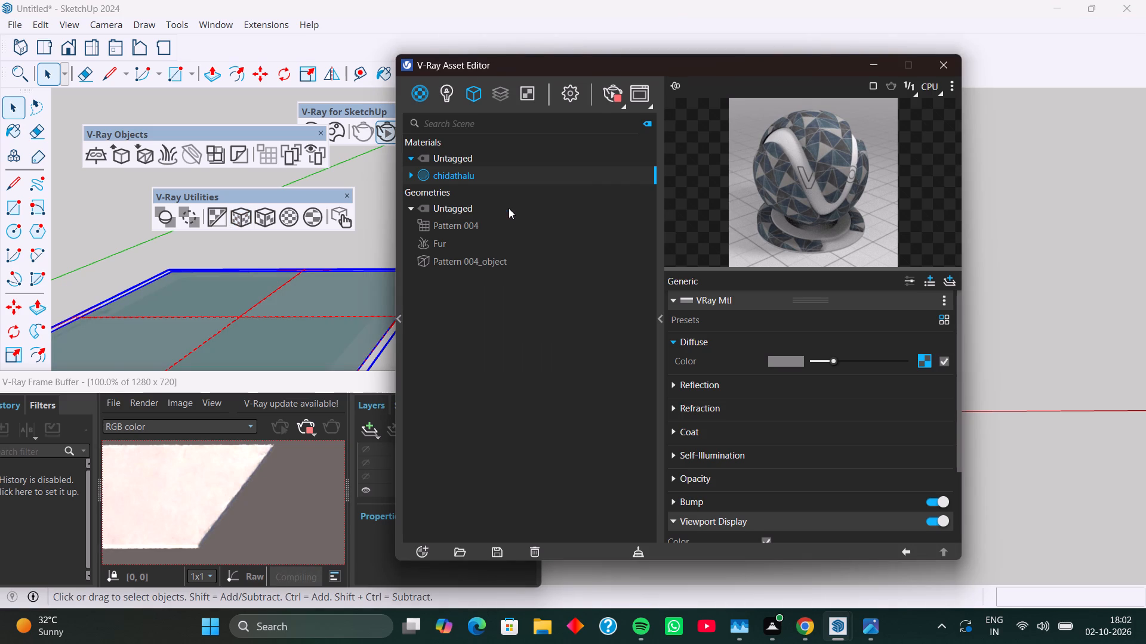
# Apply the tri-planar fit texture projection to the selected carpet rectangle.
pyautogui.scroll(-7, 817, 402)
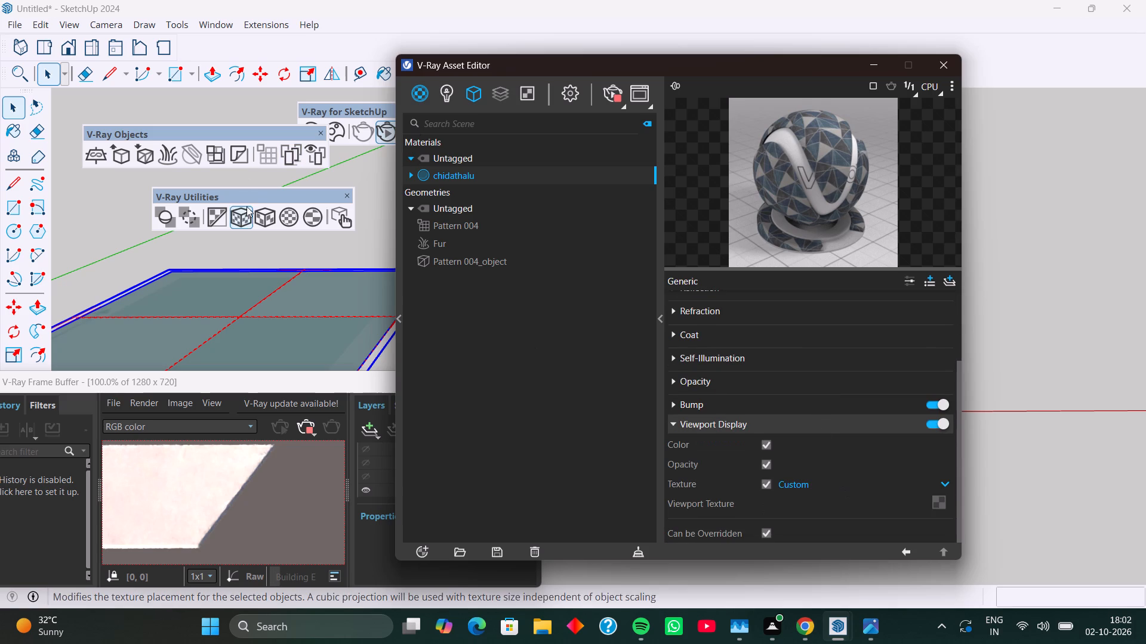
pyautogui.click(263, 221)
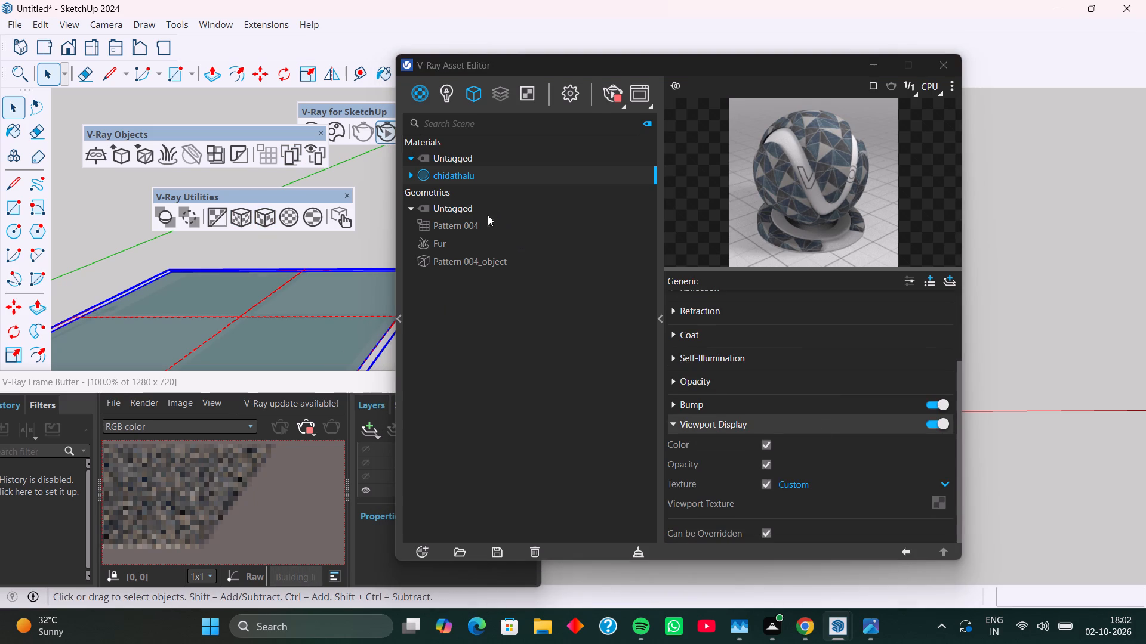
# Check the Fur's Distribution options, keeping Per Area, and look through its remaining parameters down to the Material section.
pyautogui.click(460, 247)
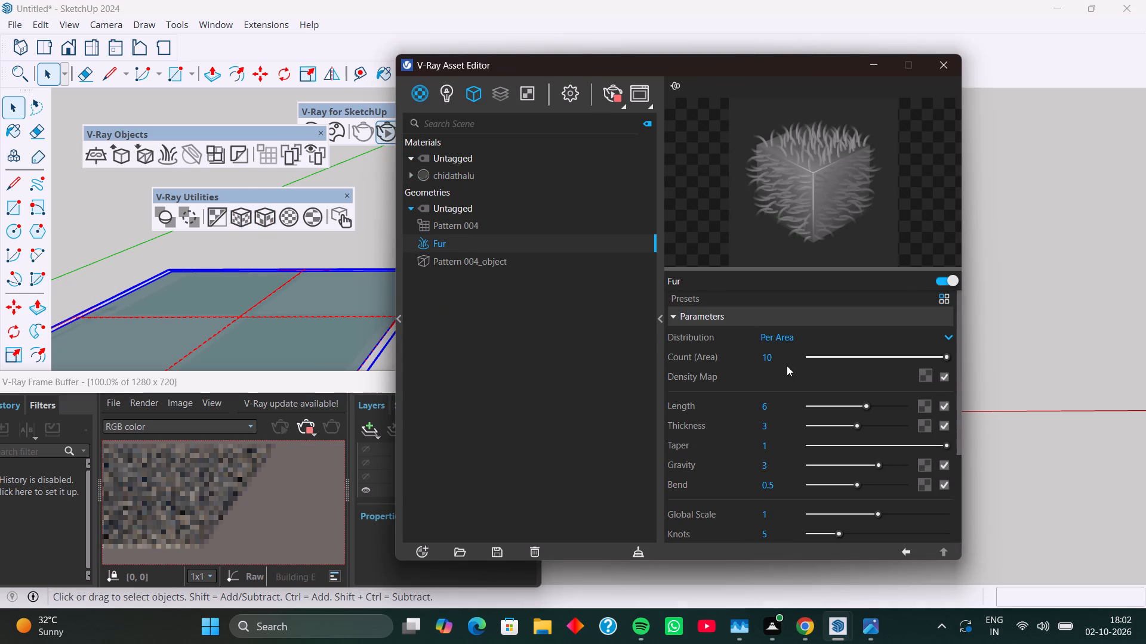
pyautogui.click(843, 338)
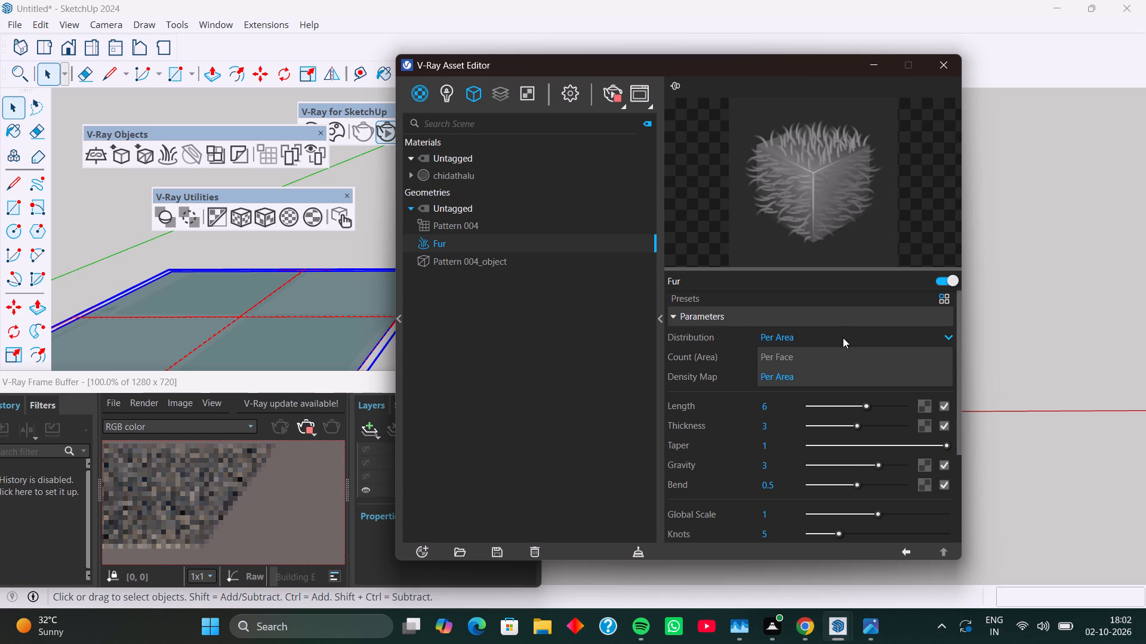
pyautogui.click(803, 381)
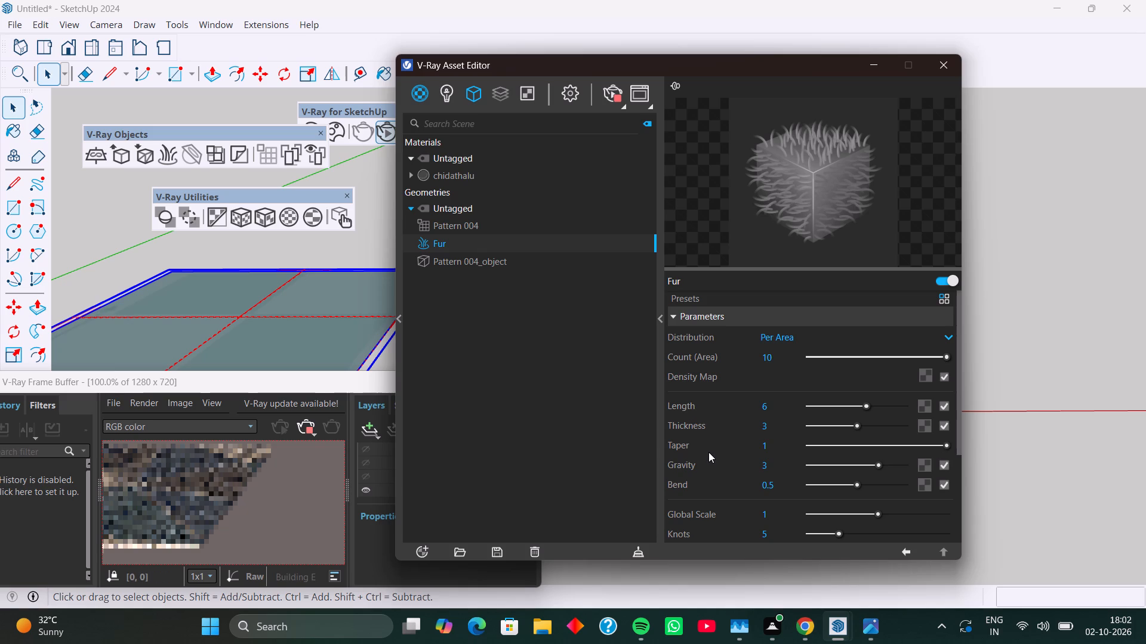
pyautogui.scroll(-2, 708, 452)
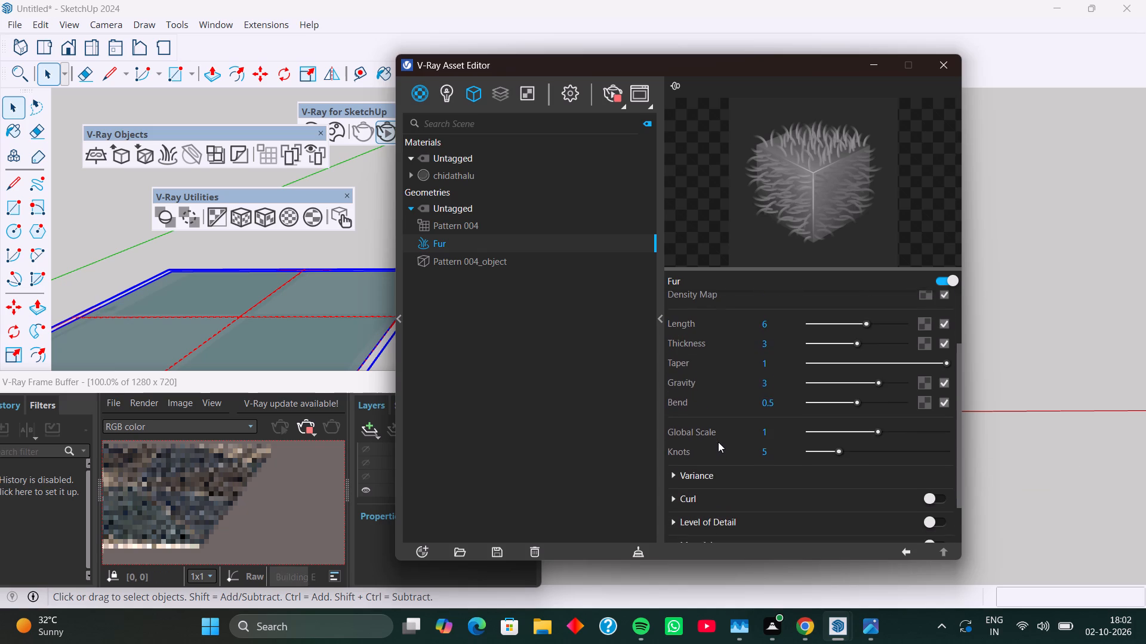
pyautogui.scroll(-1, 718, 442)
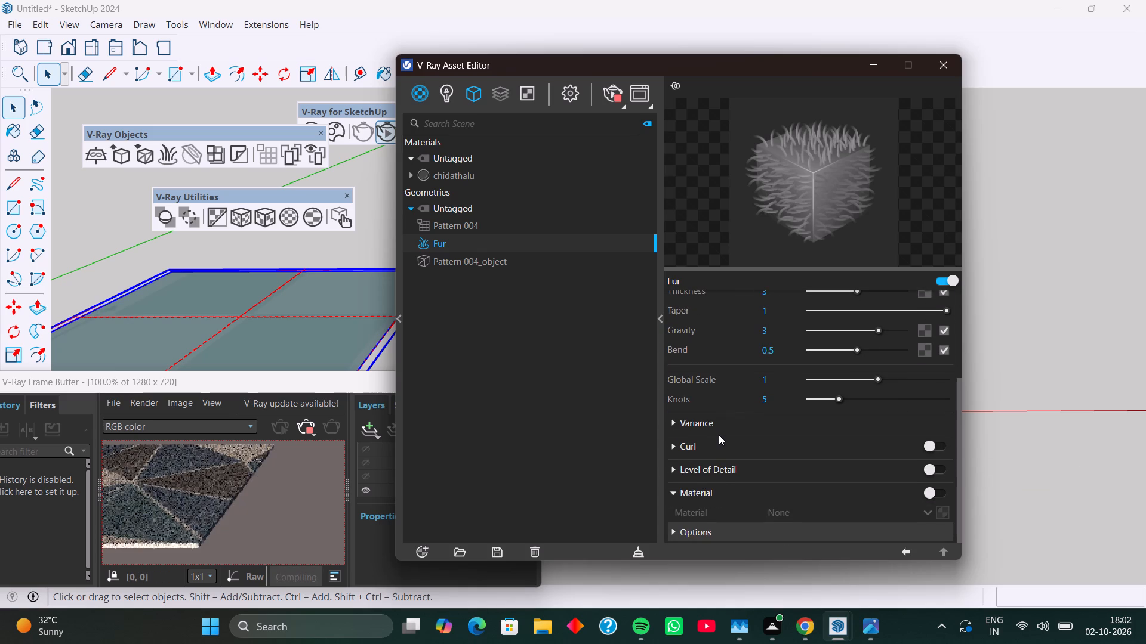
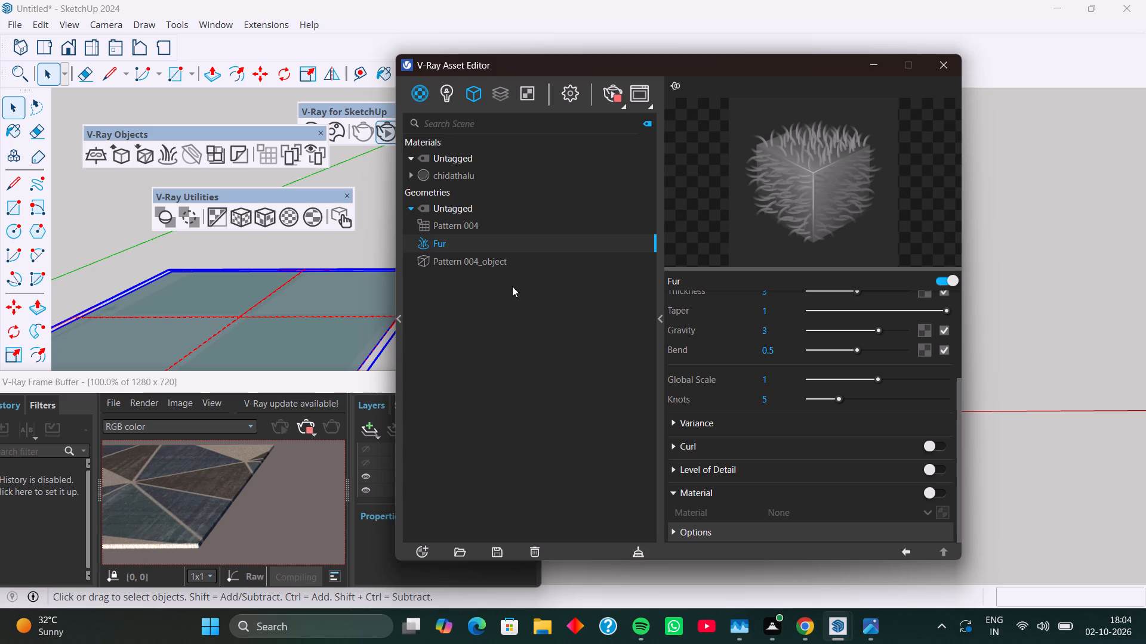
# Apply the Fur geometry to the selected carpet rectangle.
pyautogui.rightClick(449, 247)
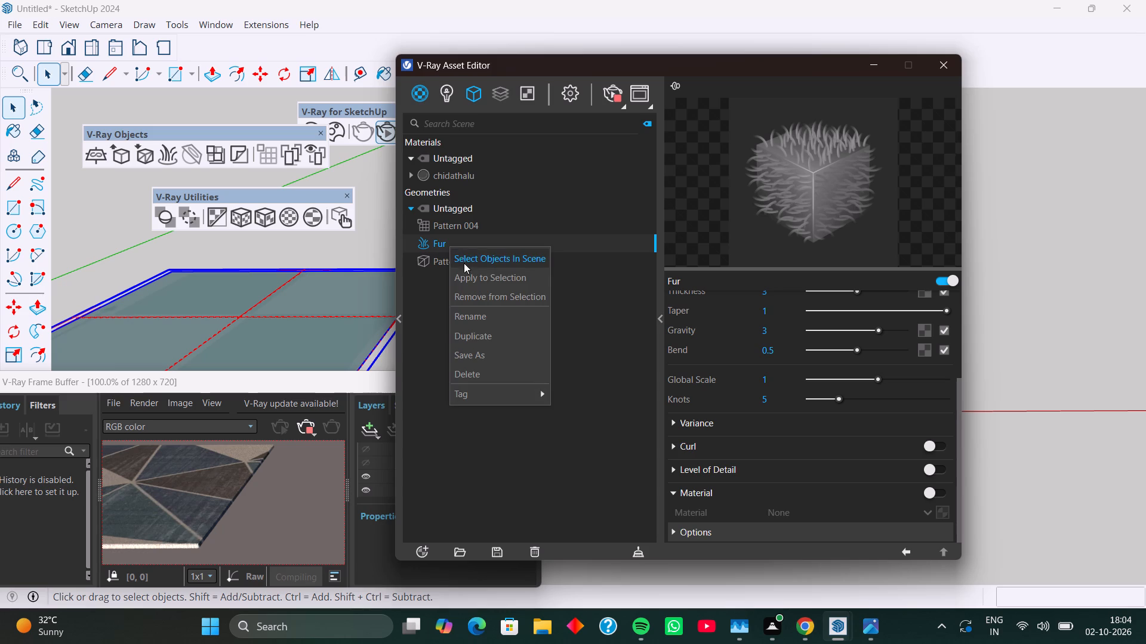
pyautogui.click(471, 277)
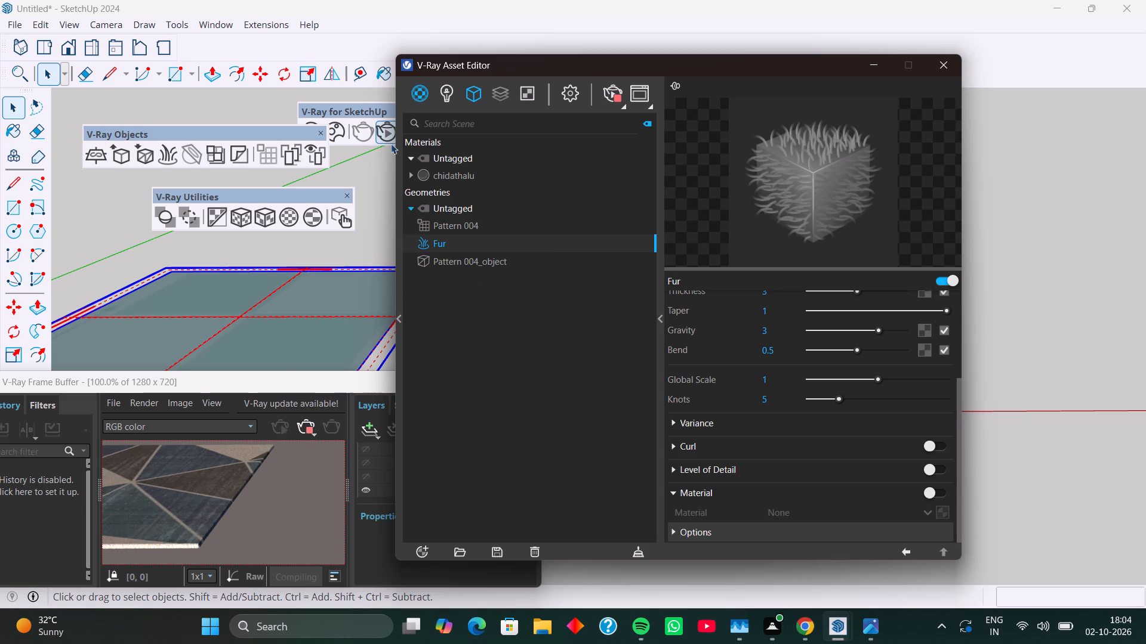
# Restart the interactive render and inspect the fur-covered carpet in the frame buffer.
pyautogui.moveTo(297, 385); pyautogui.dragTo(306, 357)
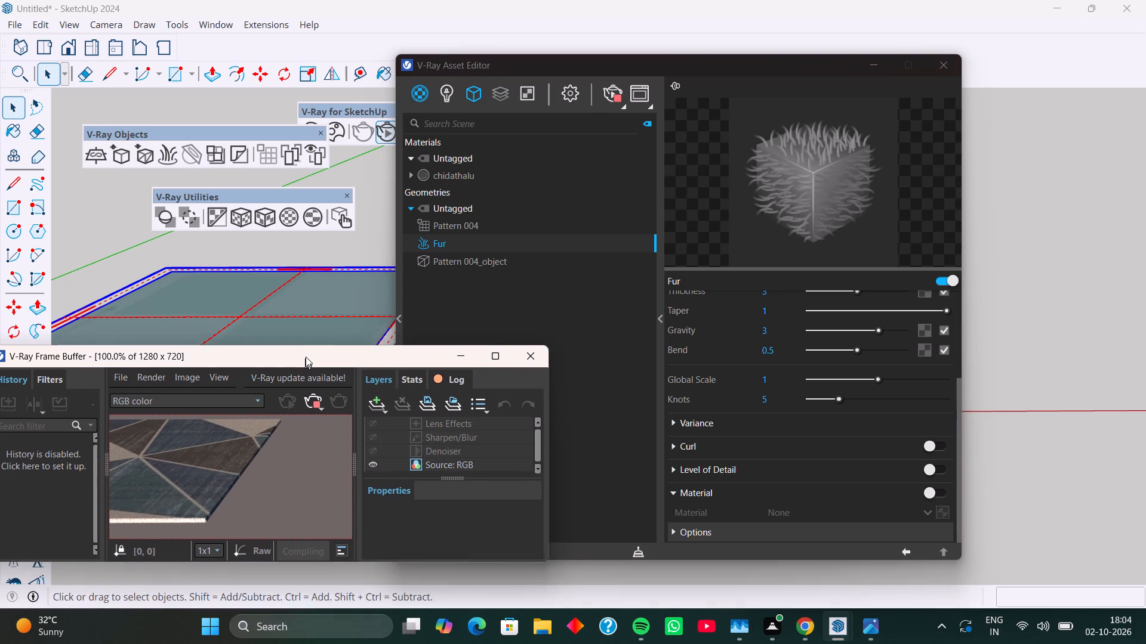
pyautogui.moveTo(306, 357); pyautogui.dragTo(312, 341)
pyautogui.scroll(-5, 267, 452)
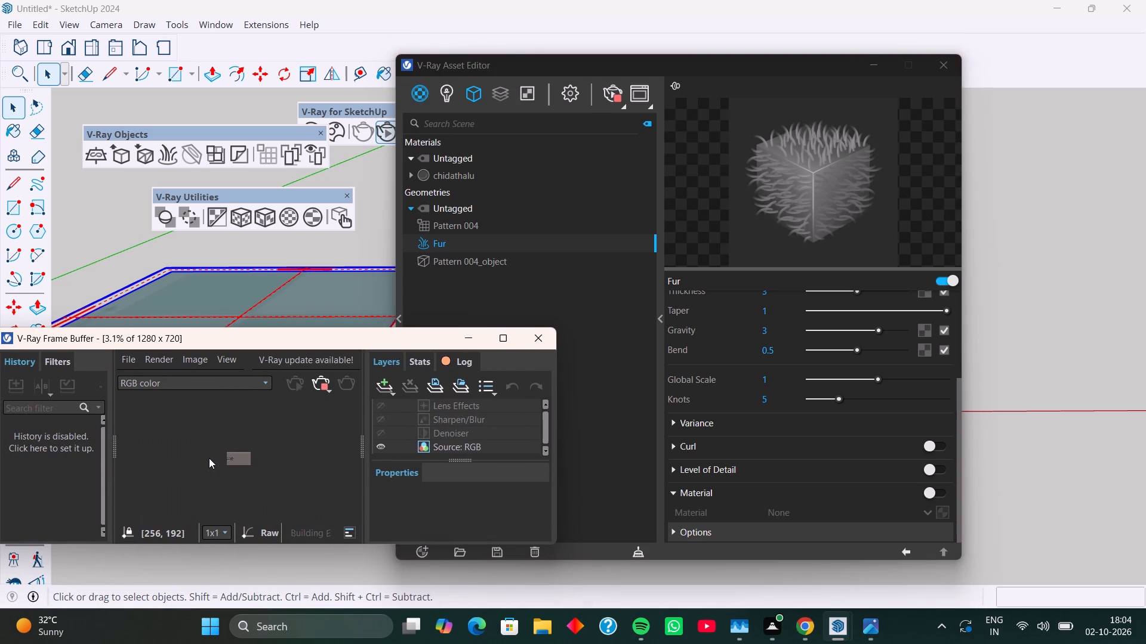
pyautogui.scroll(9, 208, 459)
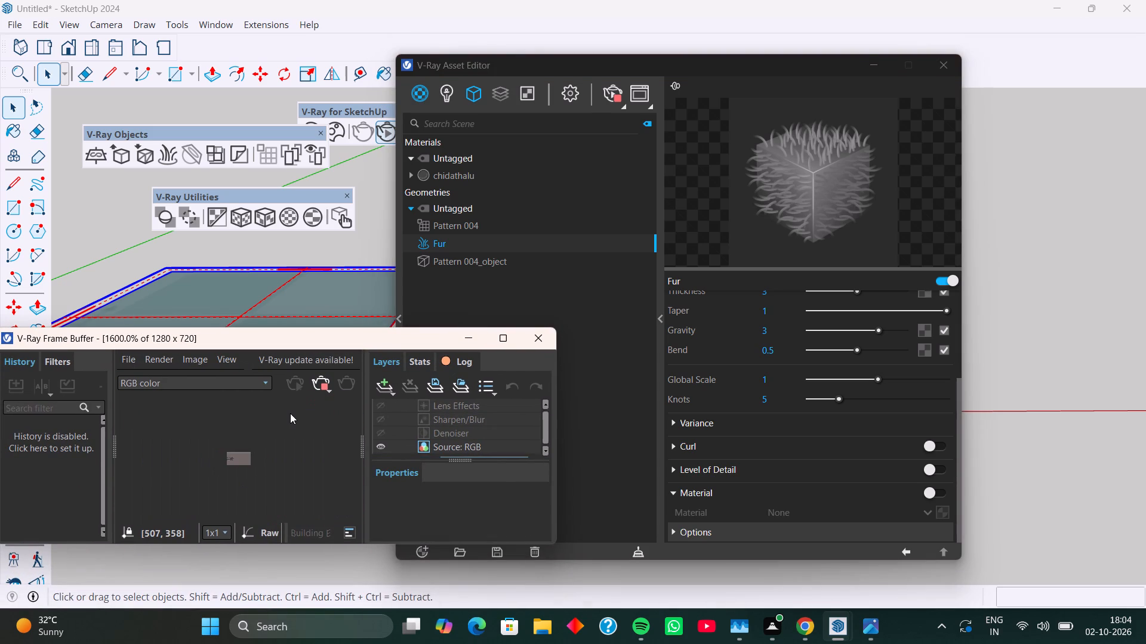
pyautogui.click(328, 384)
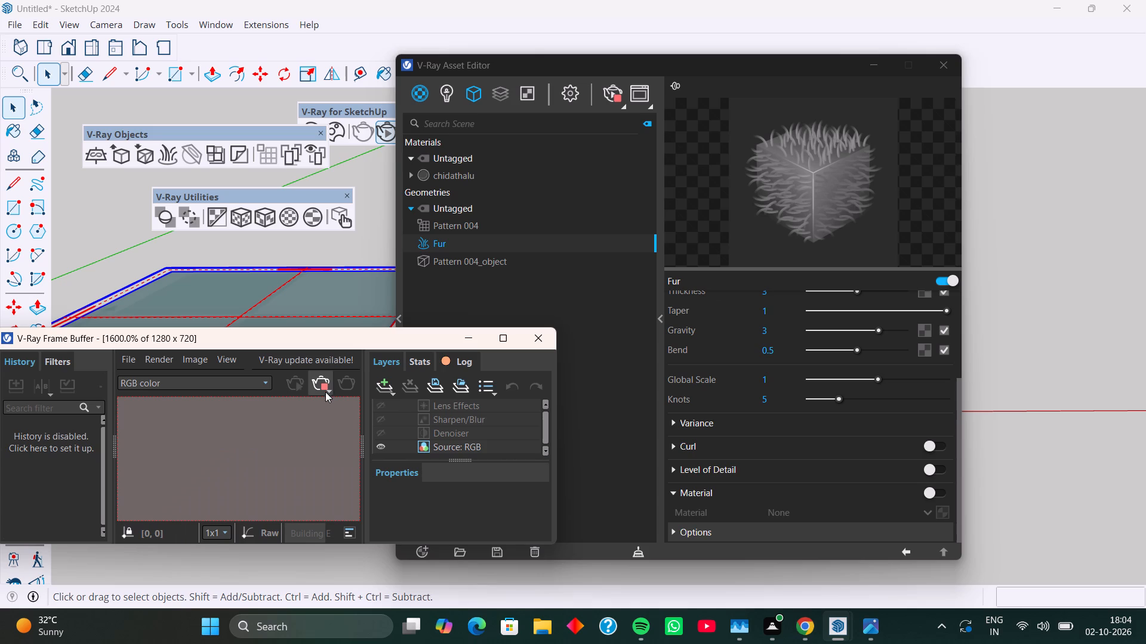
pyautogui.click(294, 389)
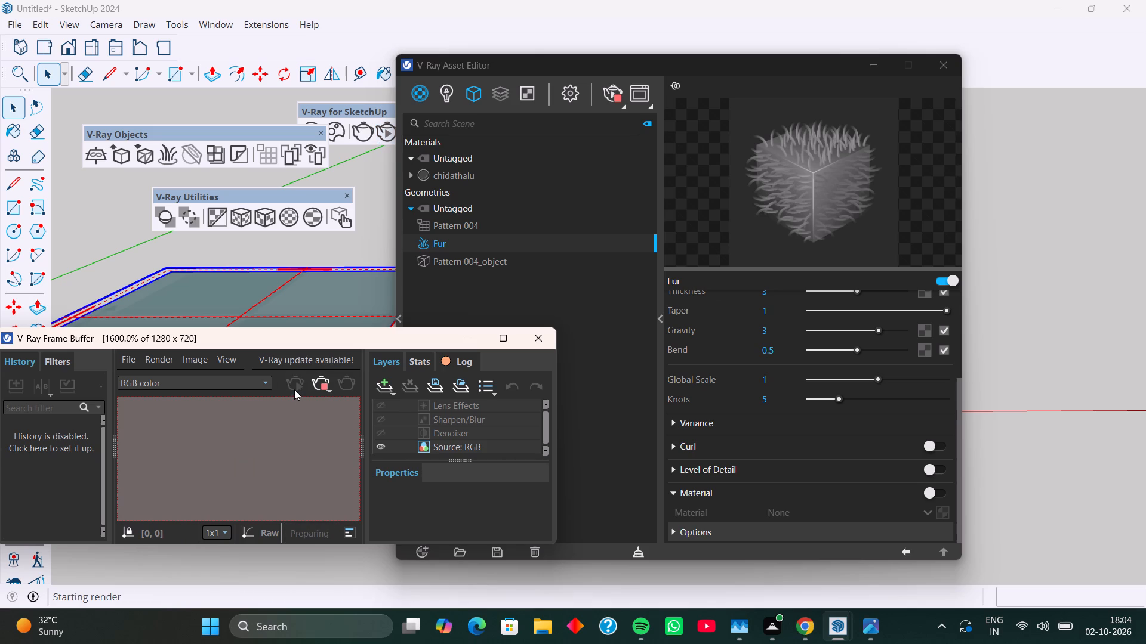
pyautogui.click(501, 335)
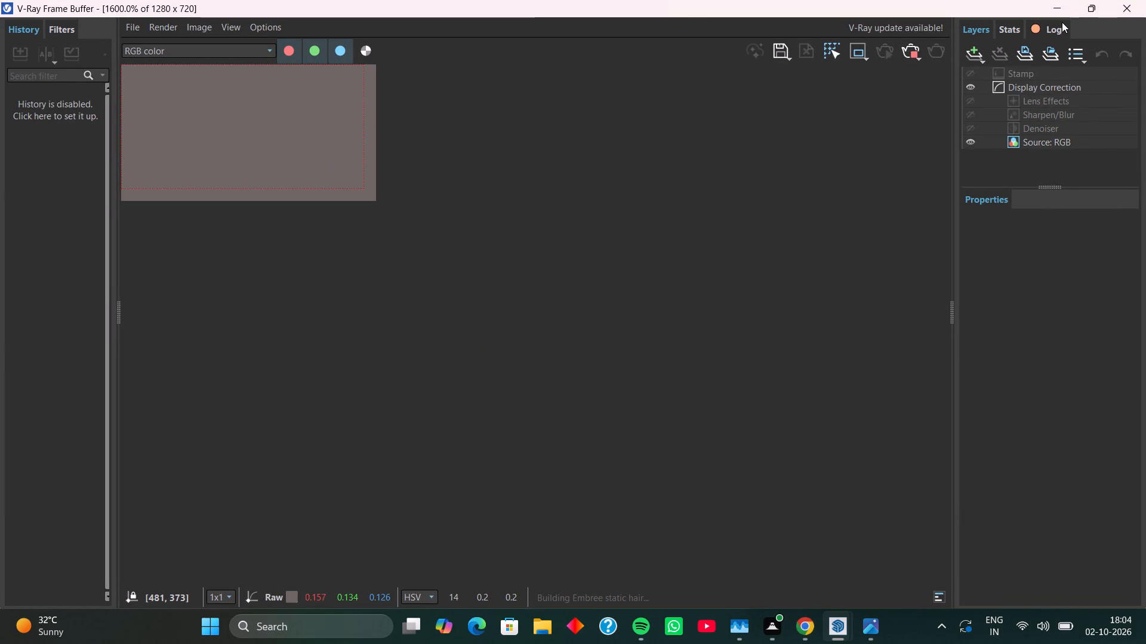
pyautogui.click(1090, 9)
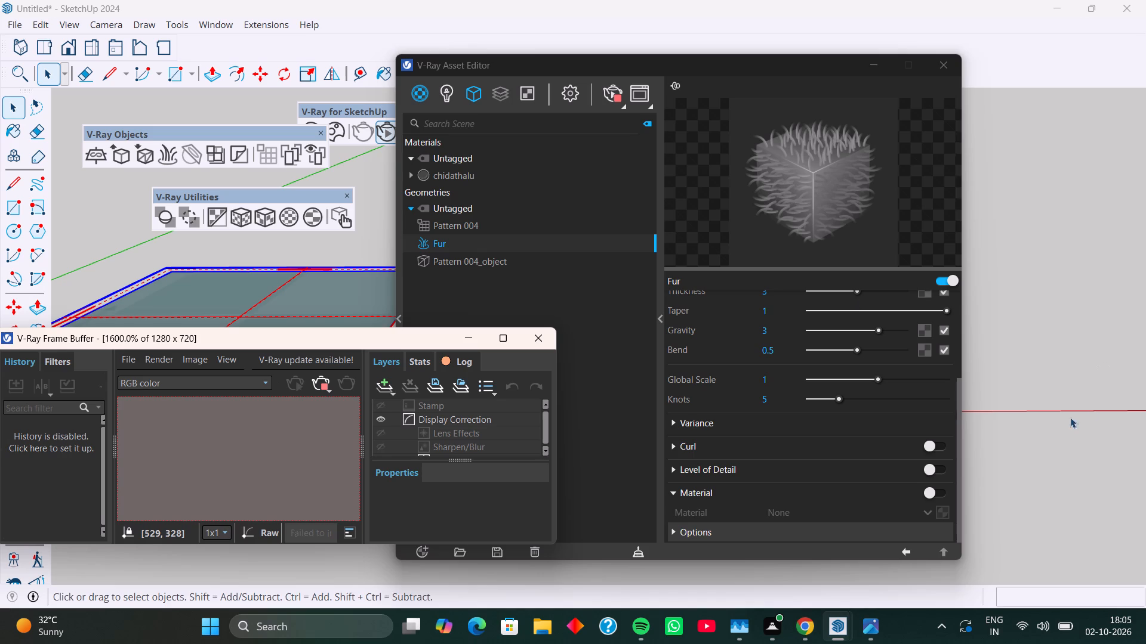
pyautogui.scroll(-4, 295, 426)
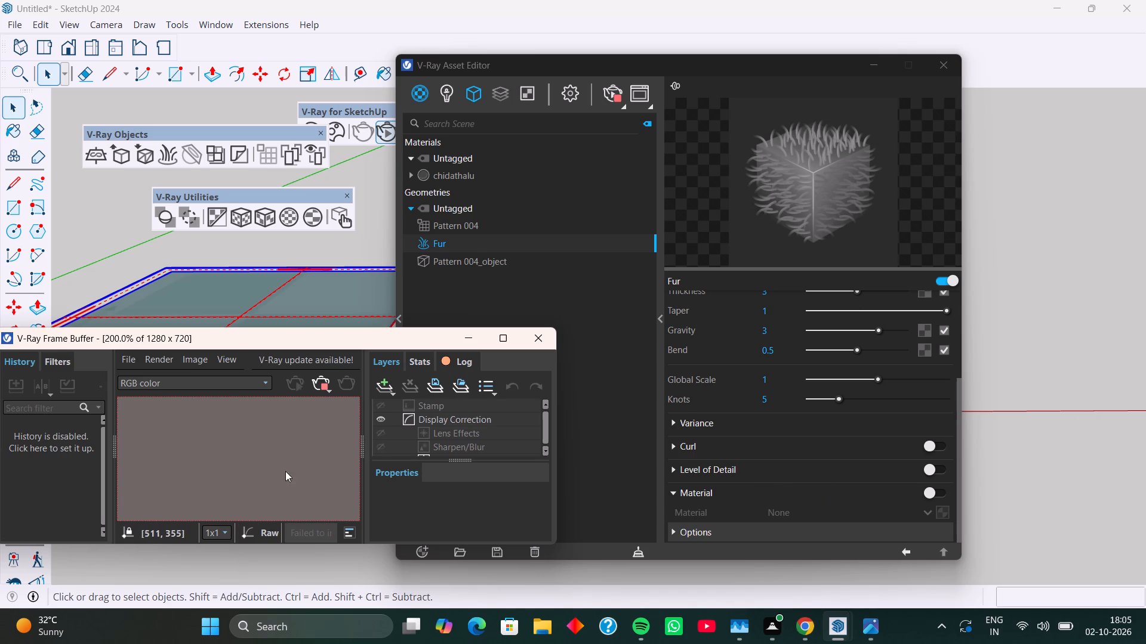
pyautogui.scroll(-2, 285, 471)
pyautogui.scroll(3, 147, 459)
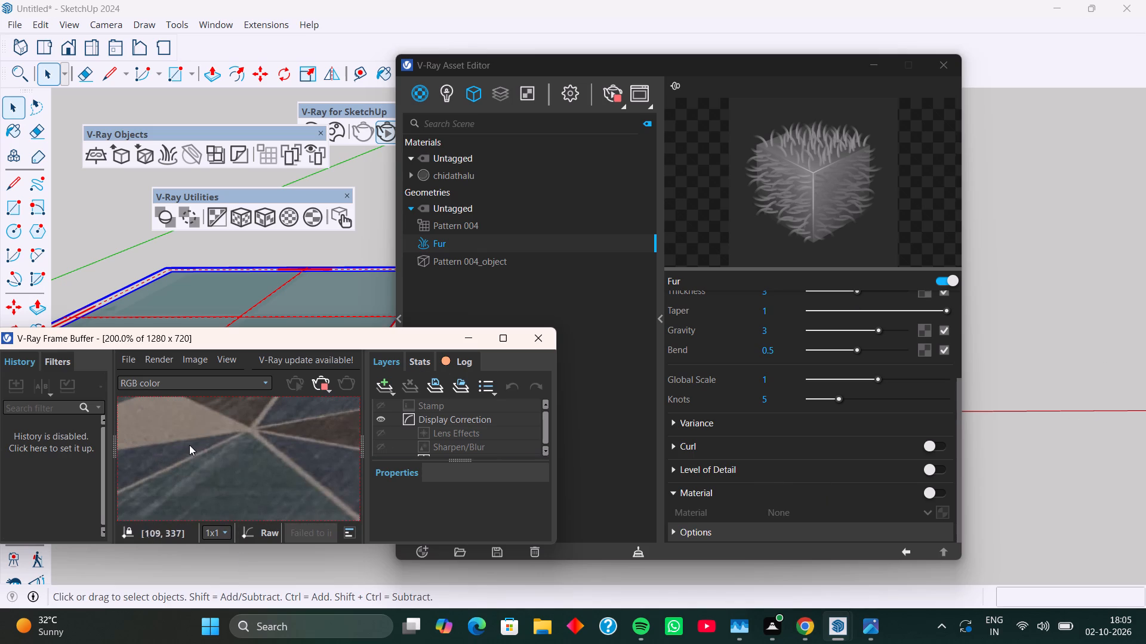
pyautogui.scroll(-2, 190, 445)
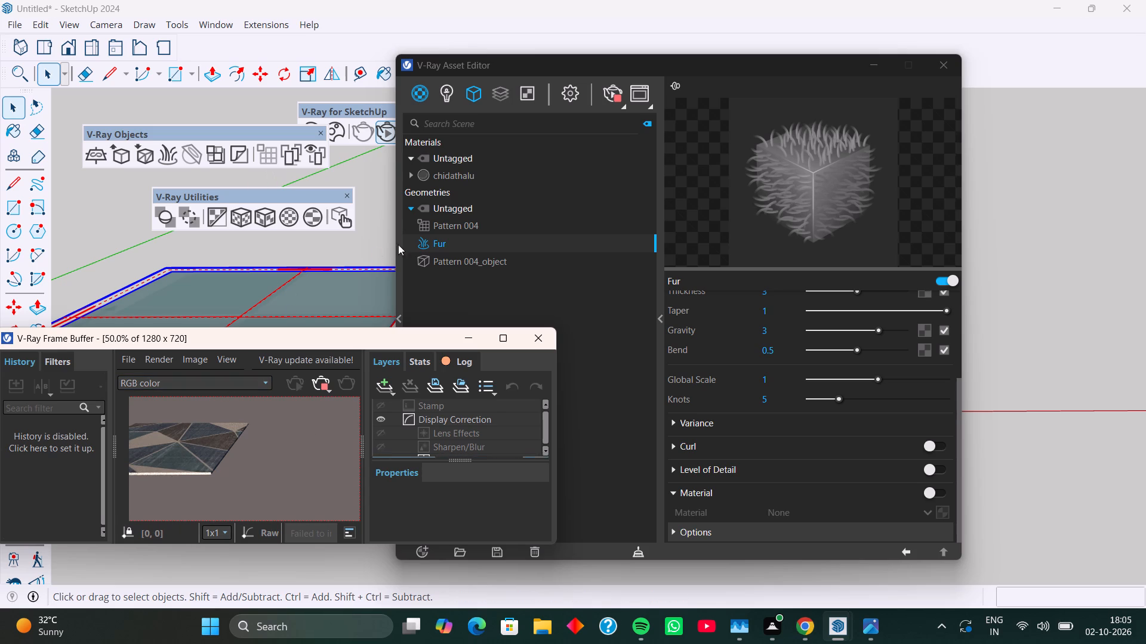
# Look through the Fur's Variance, Curl, Level of Detail and Material parameters, and return to its main parameters.
pyautogui.click(675, 426)
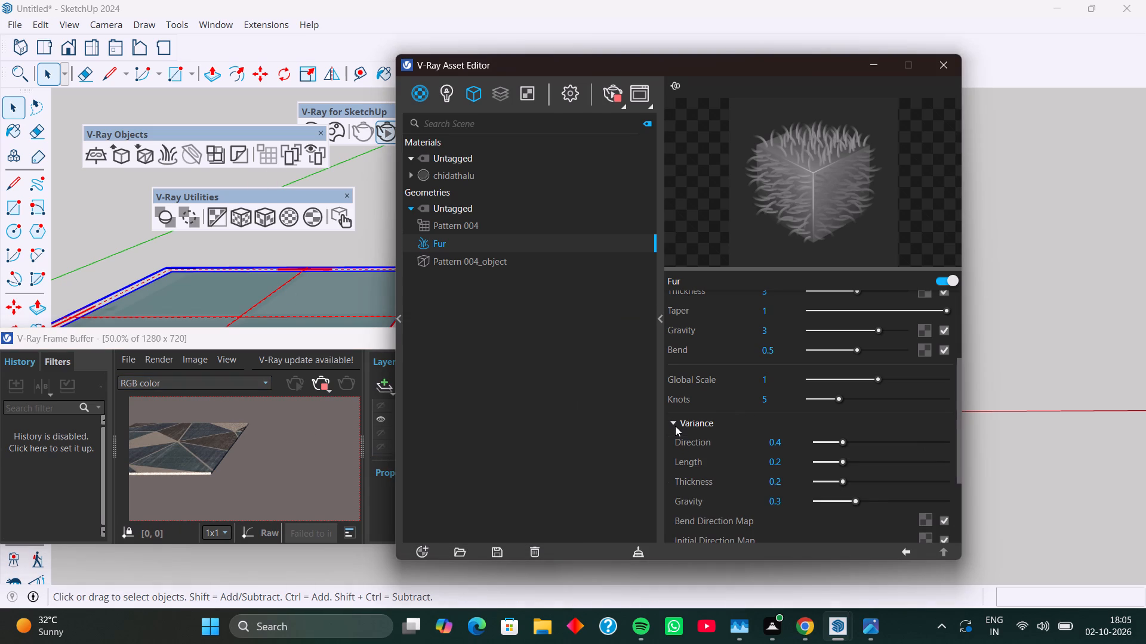
pyautogui.scroll(-1, 714, 481)
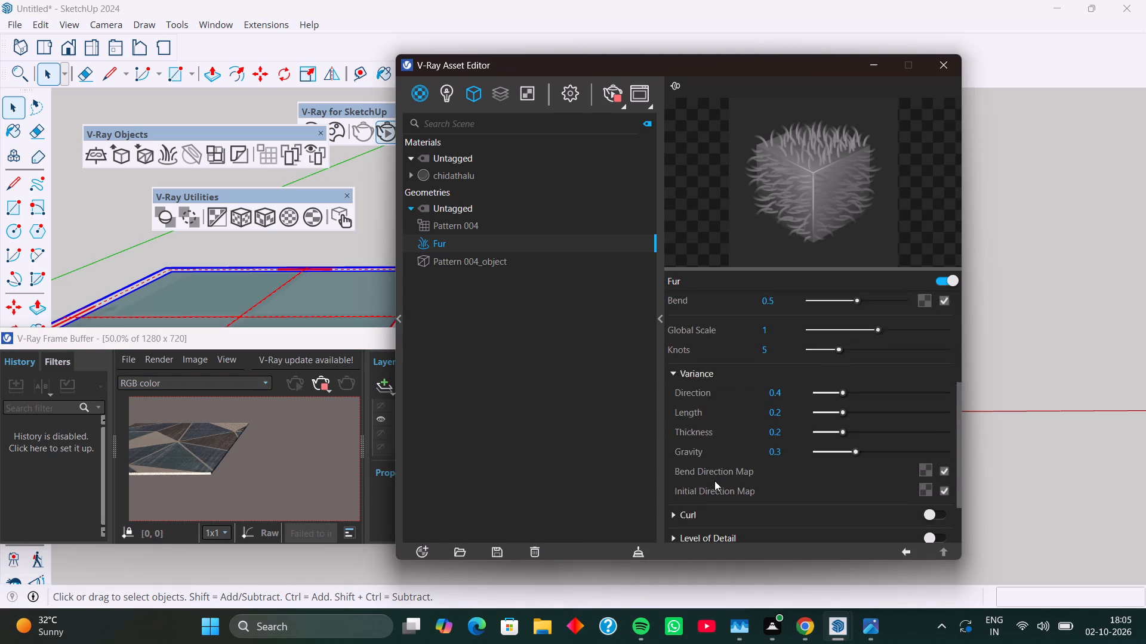
pyautogui.click(674, 492)
pyautogui.scroll(-2, 695, 478)
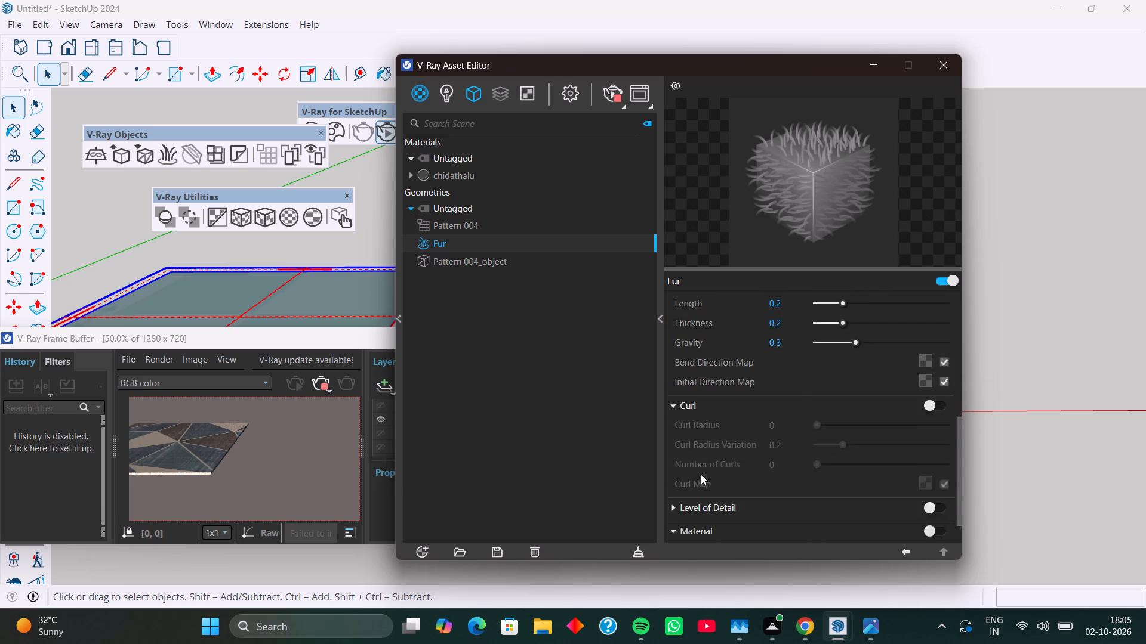
pyautogui.click(677, 465)
pyautogui.click(677, 465)
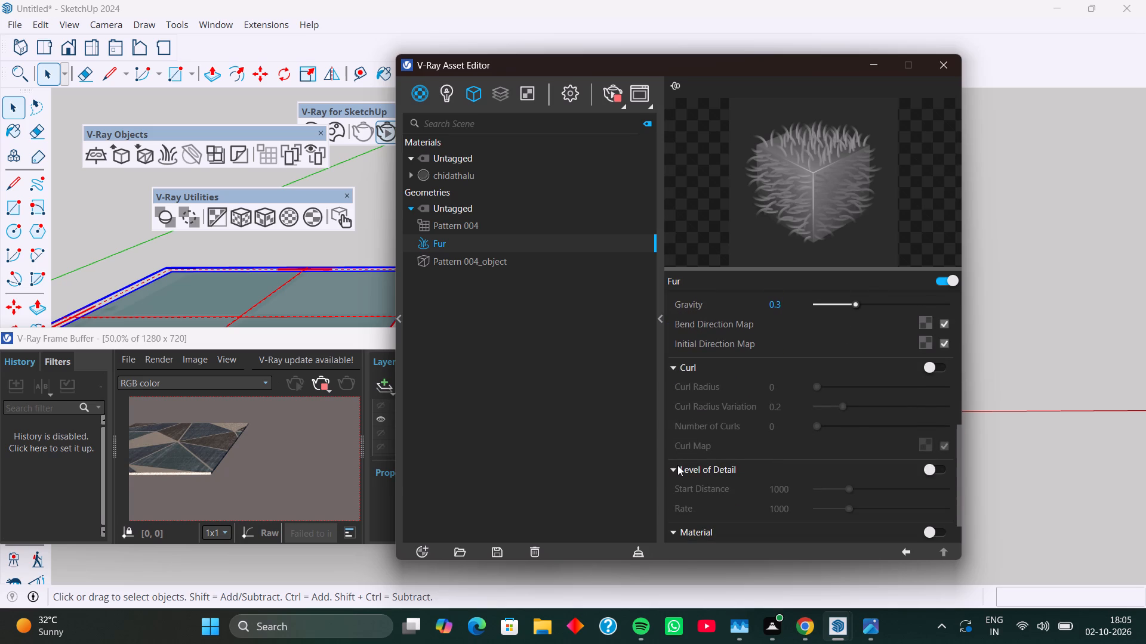
pyautogui.click(689, 489)
pyautogui.scroll(-3, 704, 493)
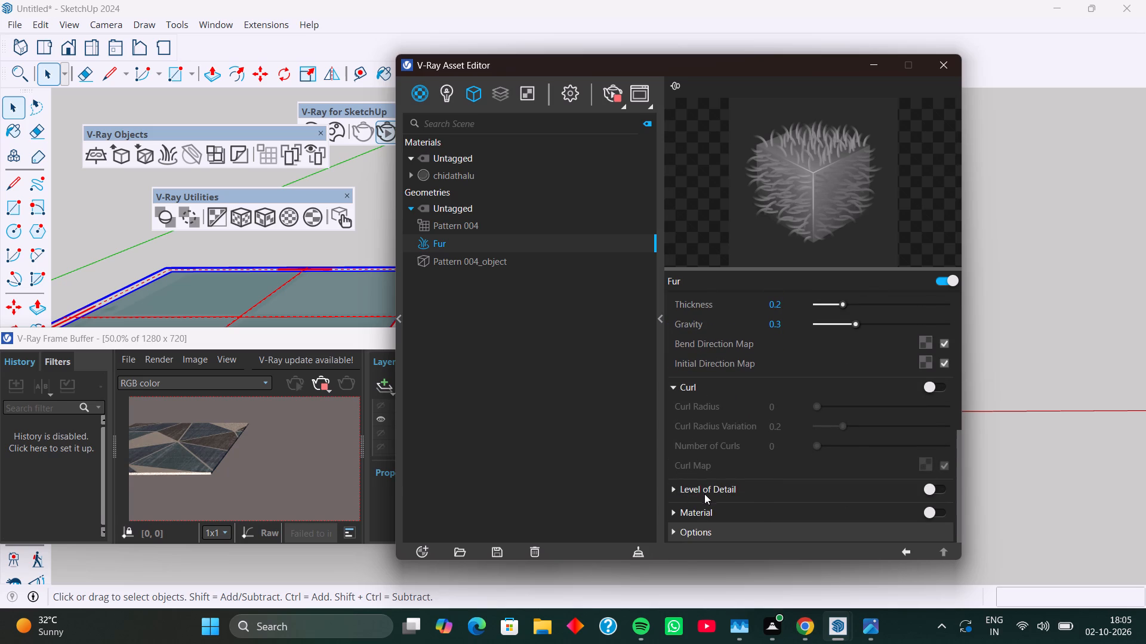
pyautogui.click(681, 519)
pyautogui.scroll(-3, 756, 470)
pyautogui.scroll(-2, 814, 487)
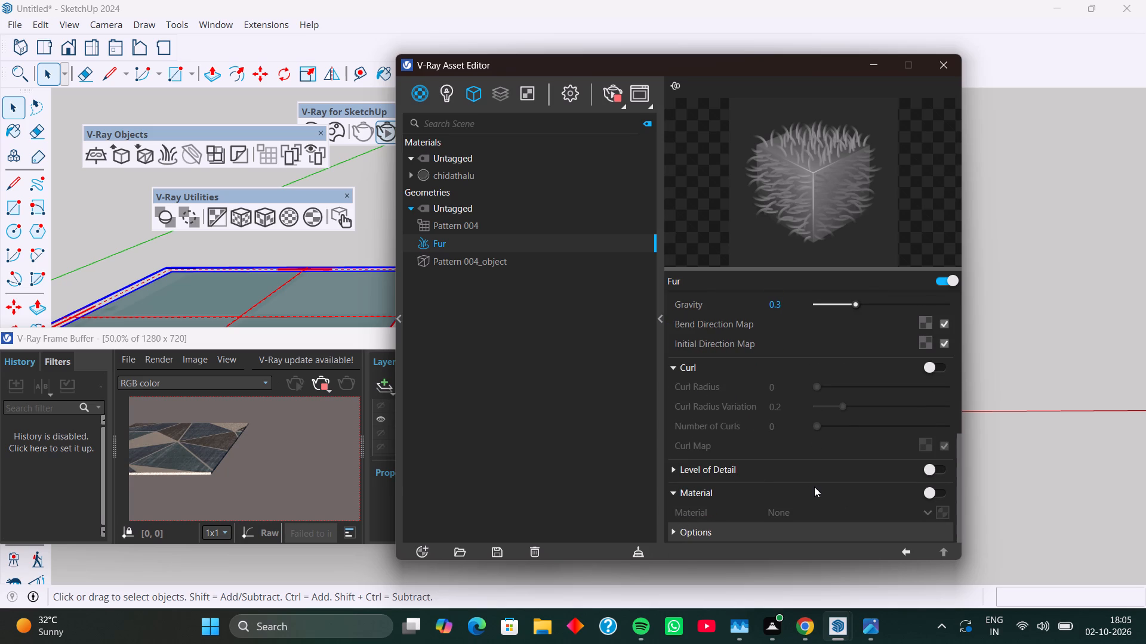
pyautogui.click(812, 503)
pyautogui.scroll(4, 812, 503)
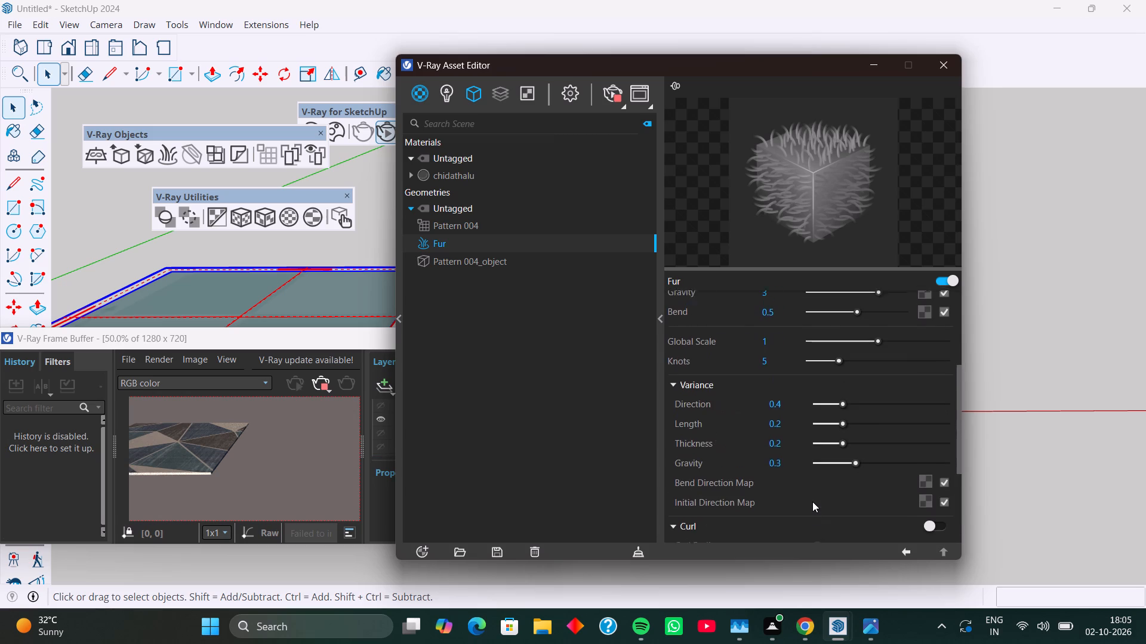
pyautogui.scroll(1, 812, 501)
pyautogui.scroll(2, 710, 379)
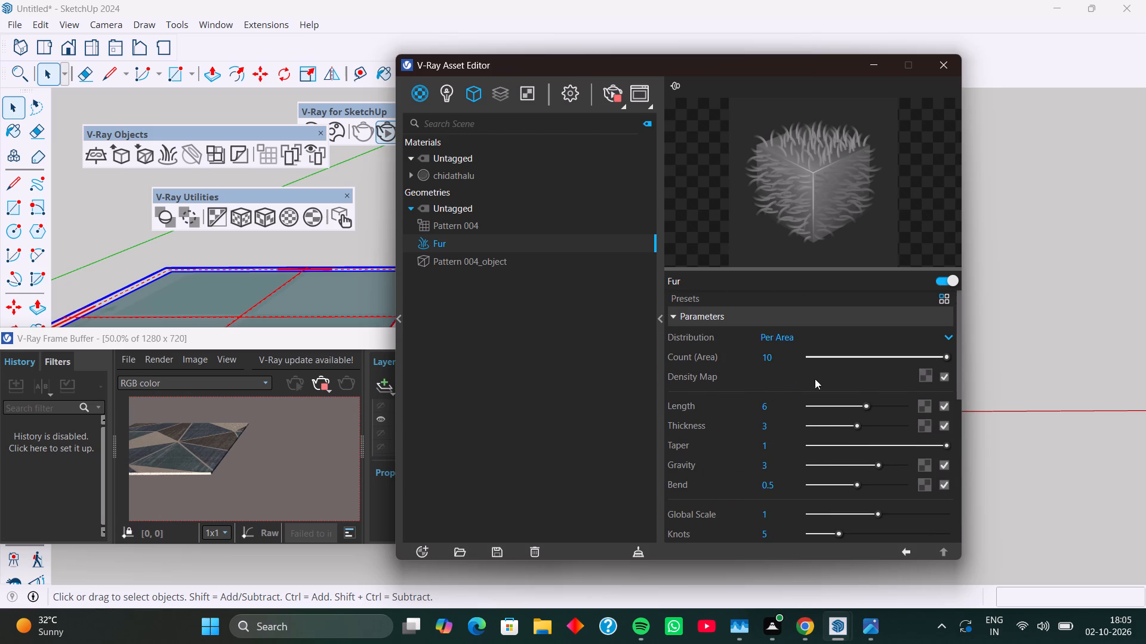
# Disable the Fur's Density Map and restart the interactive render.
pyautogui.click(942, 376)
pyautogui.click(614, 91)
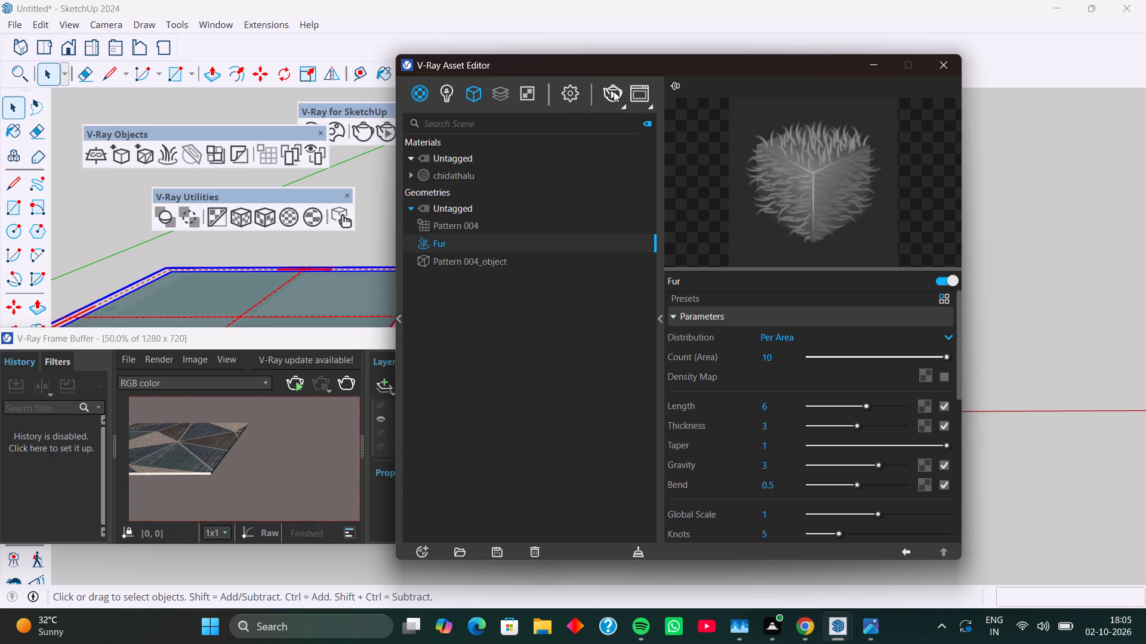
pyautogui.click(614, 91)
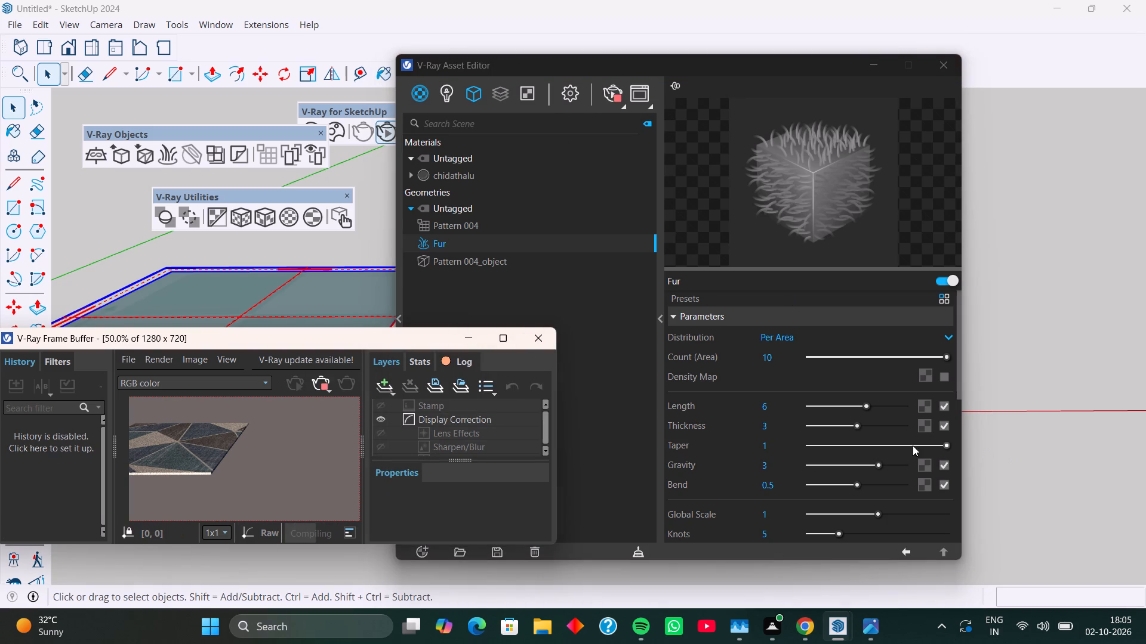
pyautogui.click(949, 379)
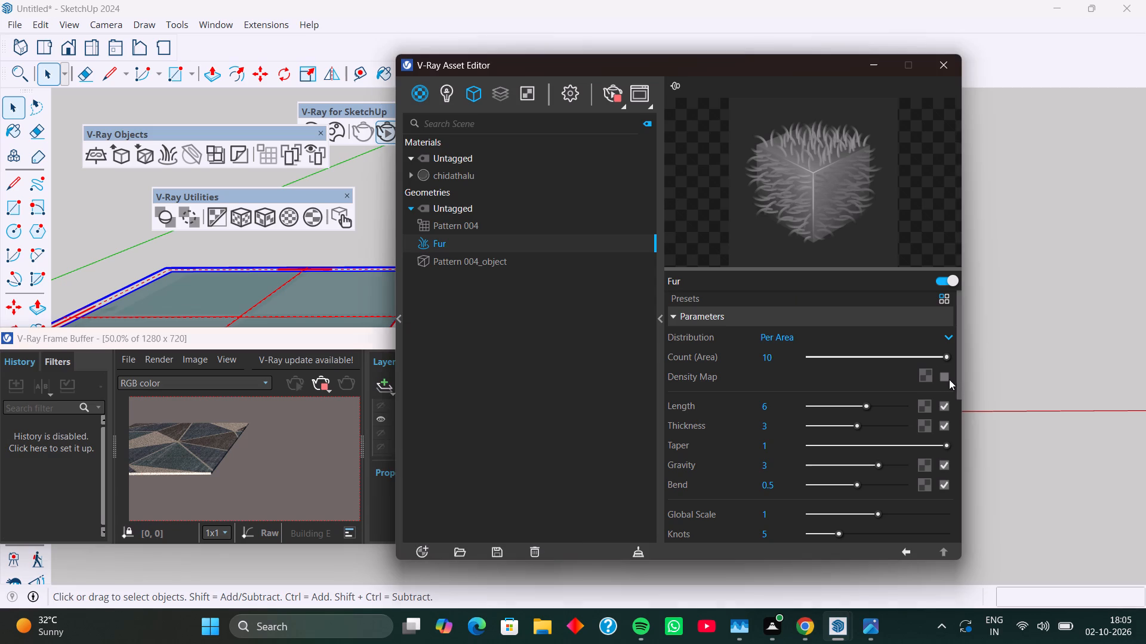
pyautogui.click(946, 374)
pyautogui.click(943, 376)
# Load the grass image from Downloads as a bitmap texture in the Fur's Density Map.
pyautogui.click(929, 377)
pyautogui.click(876, 104)
pyautogui.click(924, 374)
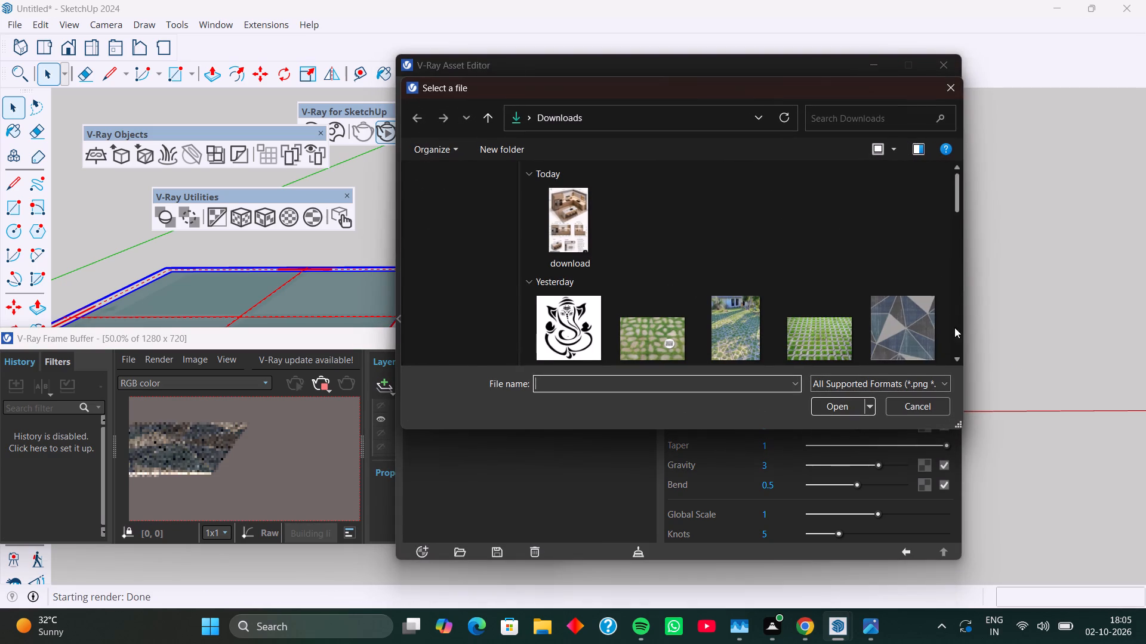
pyautogui.scroll(-2, 821, 335)
pyautogui.scroll(1, 804, 298)
pyautogui.click(830, 236)
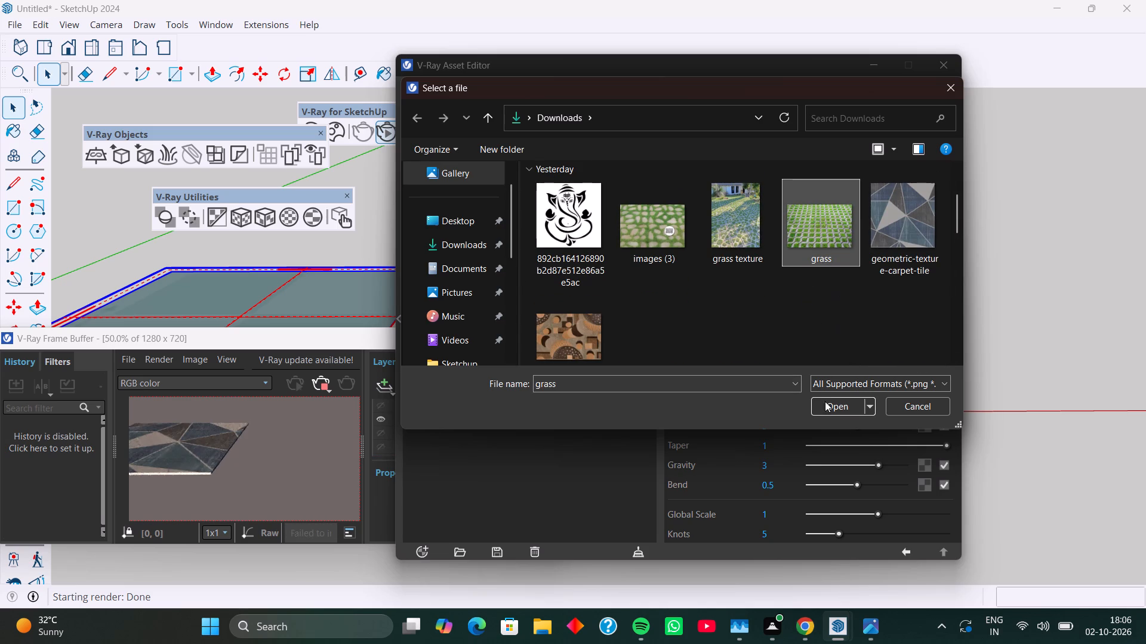
pyautogui.click(845, 412)
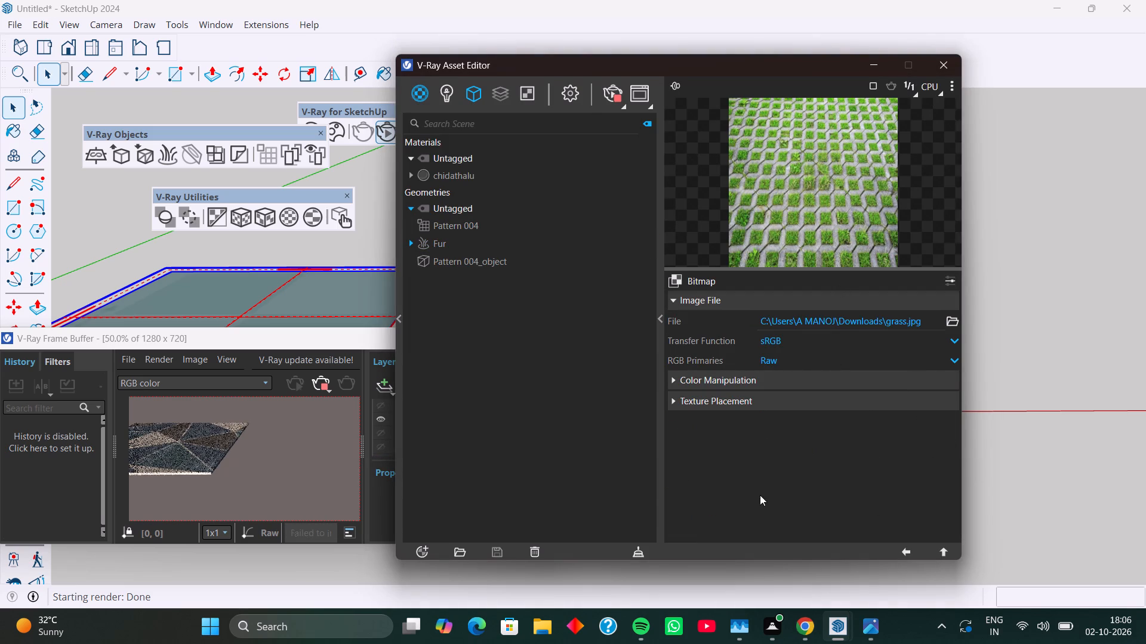
pyautogui.click(912, 553)
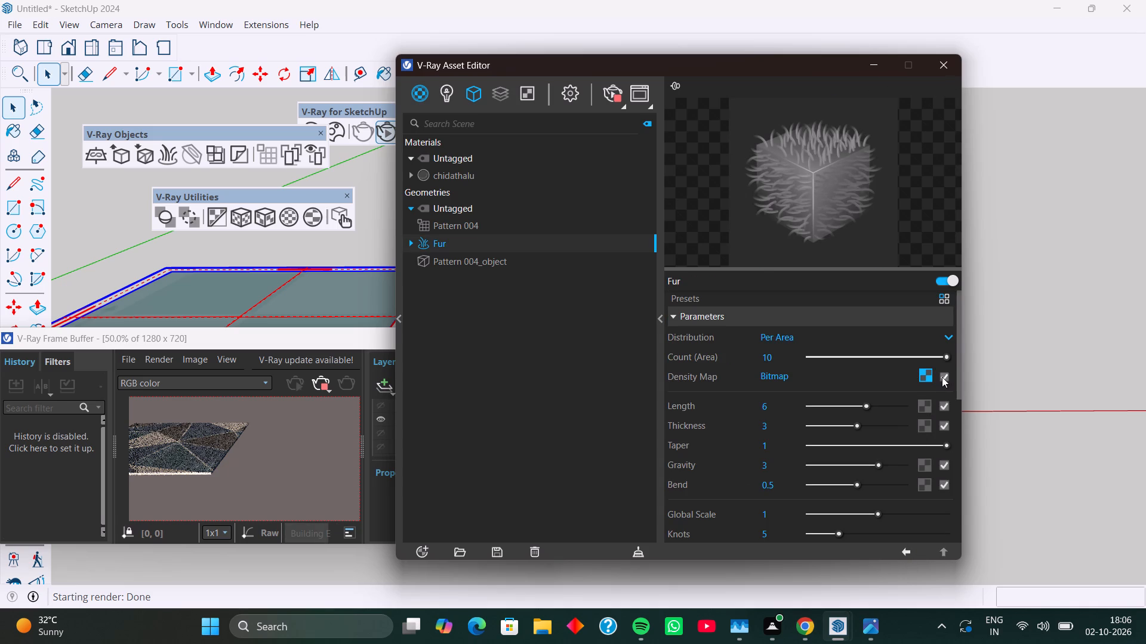
# Restart the interactive render with the grass density map and inspect the carpet's edge up close.
pyautogui.click(614, 85)
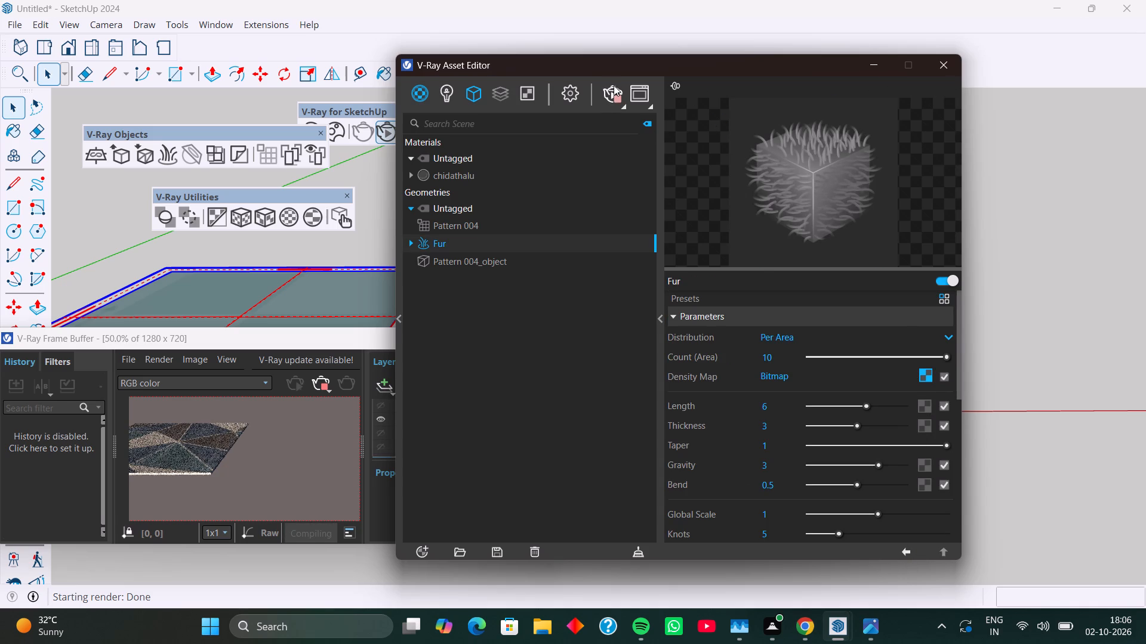
pyautogui.click(612, 93)
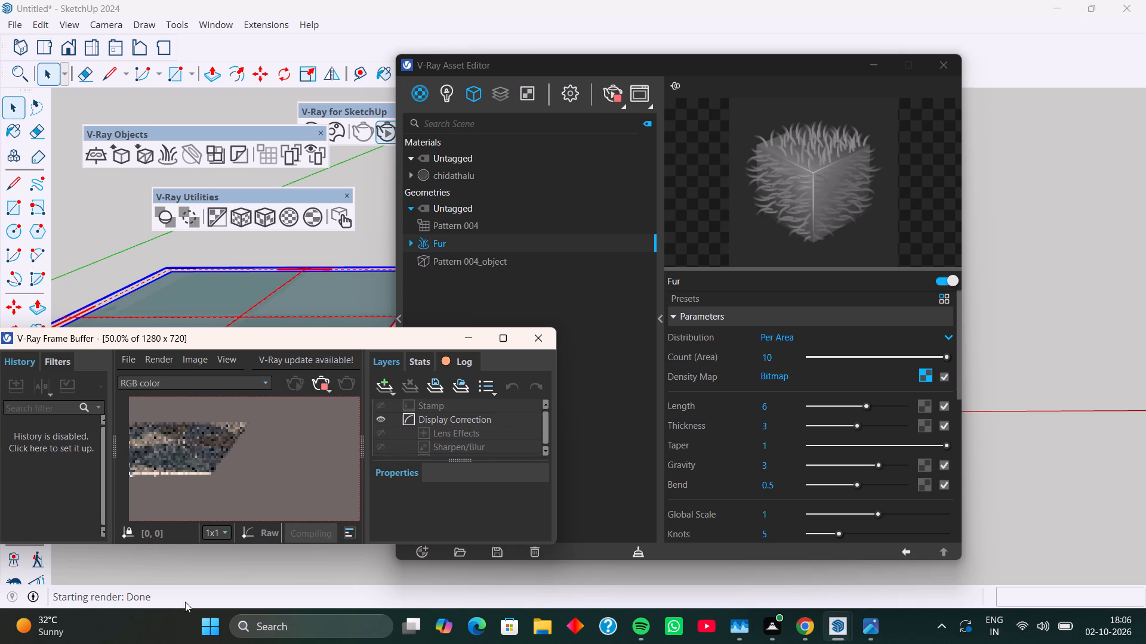
pyautogui.scroll(1, 193, 471)
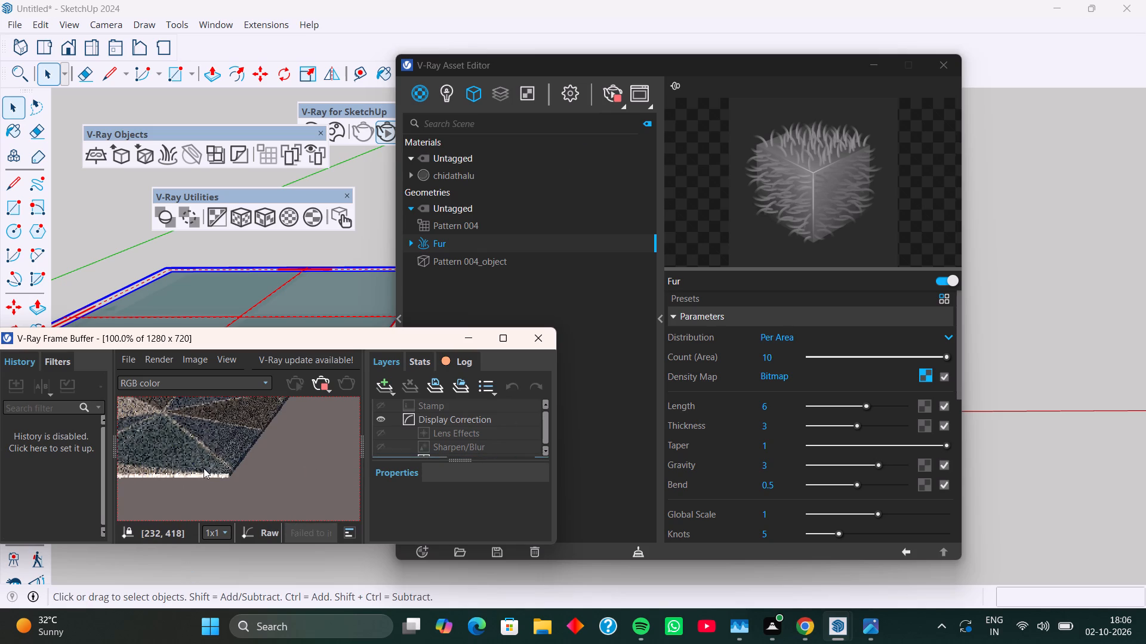
pyautogui.scroll(1, 221, 461)
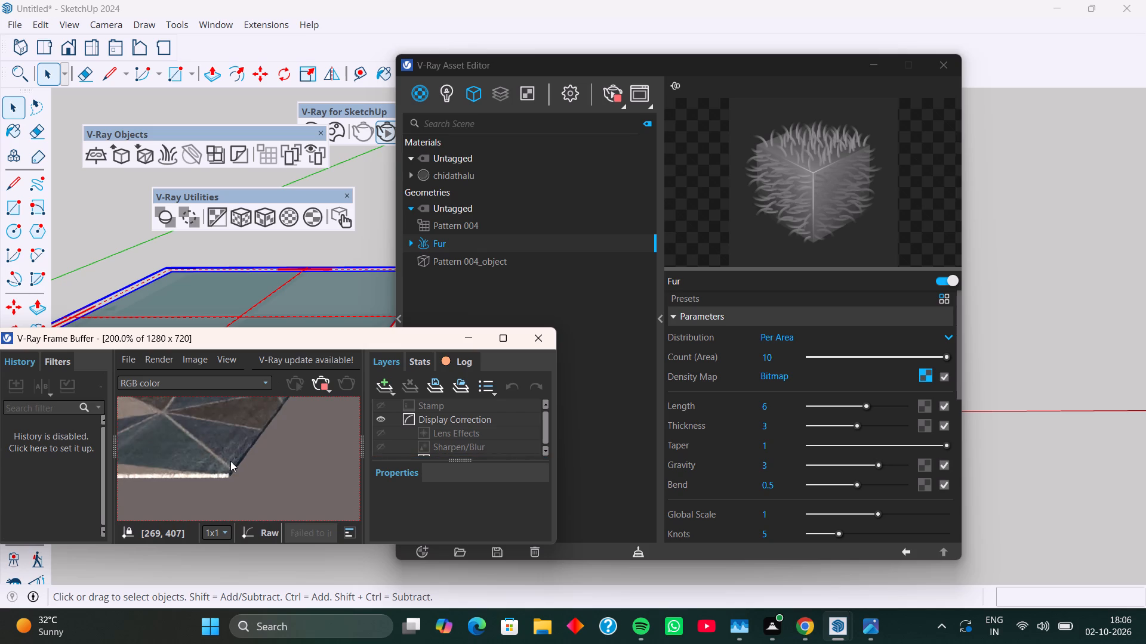
pyautogui.scroll(2, 230, 461)
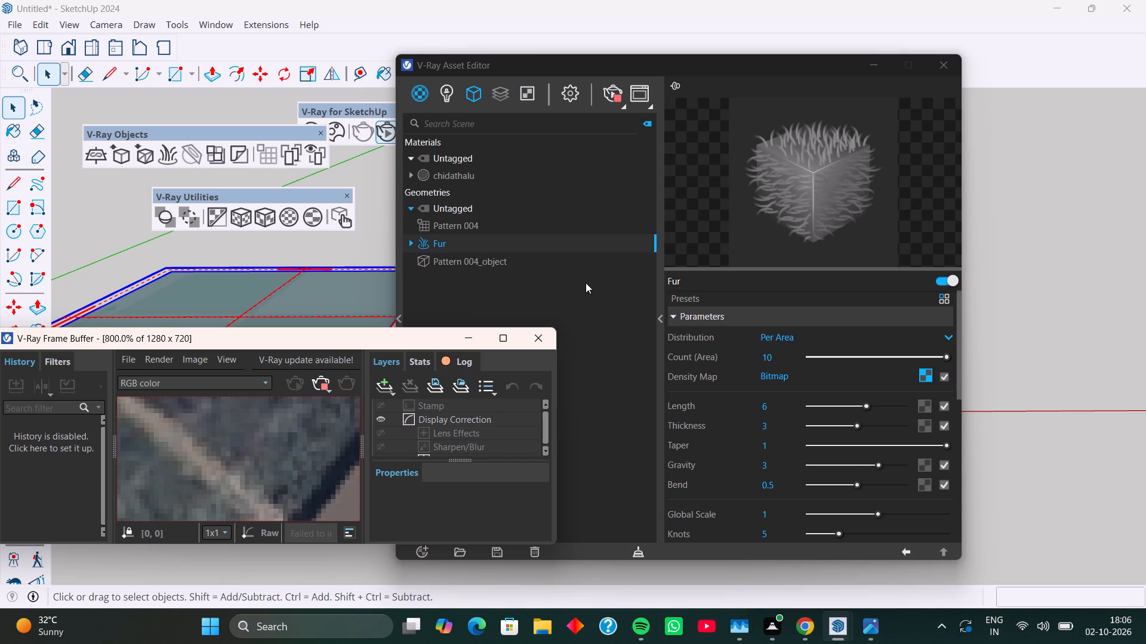
# Examine the rendered carpet's pile and edge in an enlarged frame buffer, also checking it with the blue, red and green channels toggled.
pyautogui.click(504, 340)
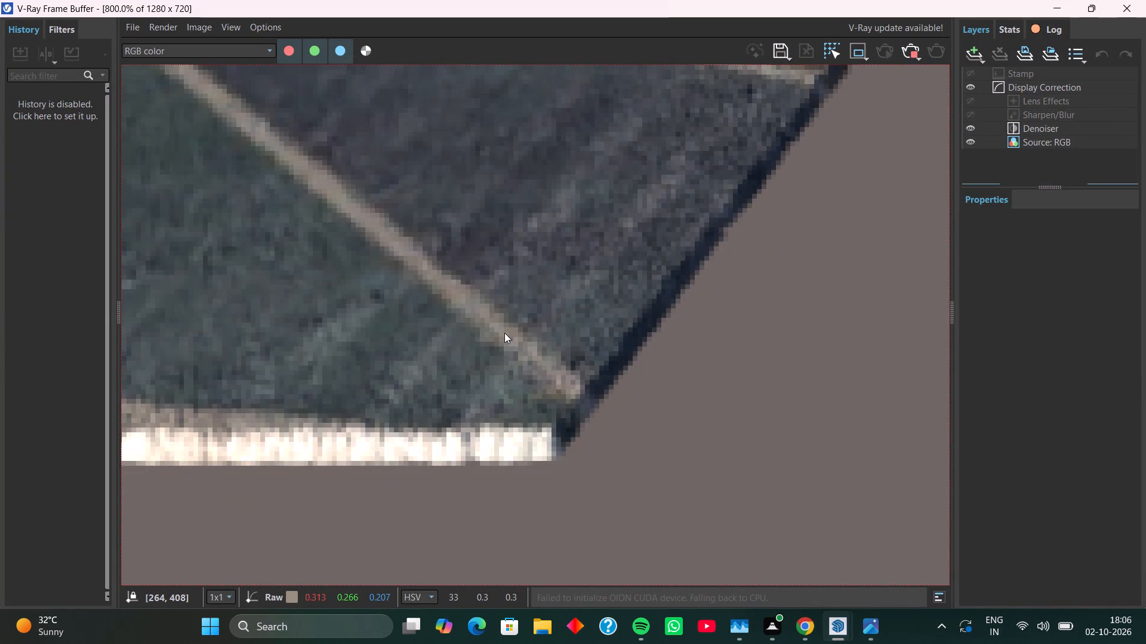
pyautogui.scroll(-3, 504, 333)
pyautogui.scroll(2, 239, 327)
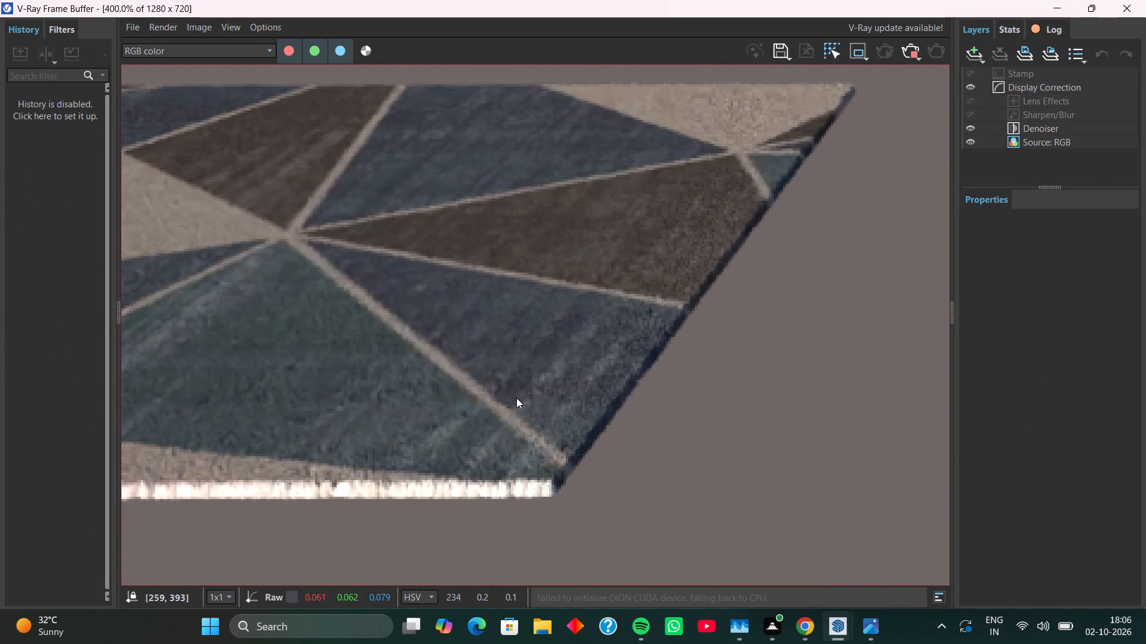
pyautogui.scroll(1, 554, 442)
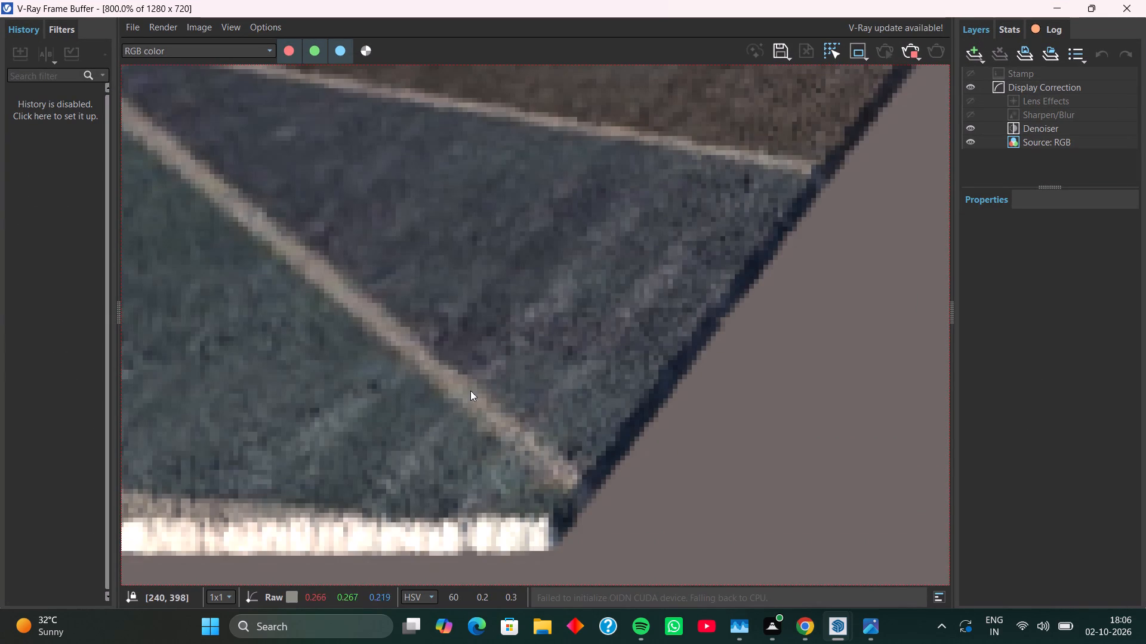
pyautogui.scroll(-2, 550, 429)
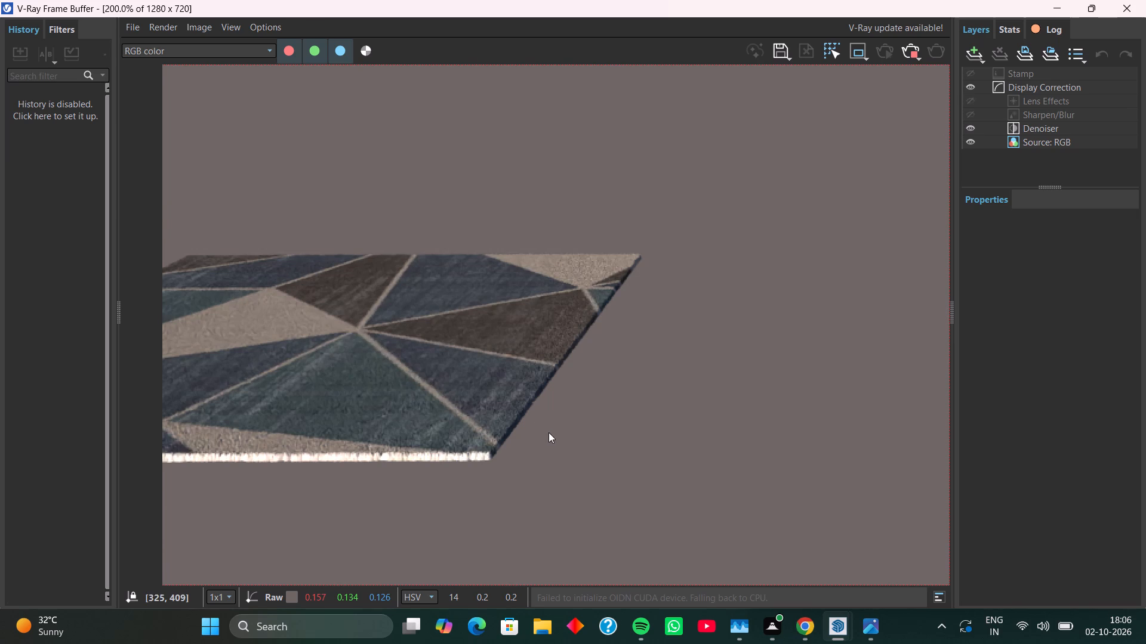
pyautogui.click(349, 48)
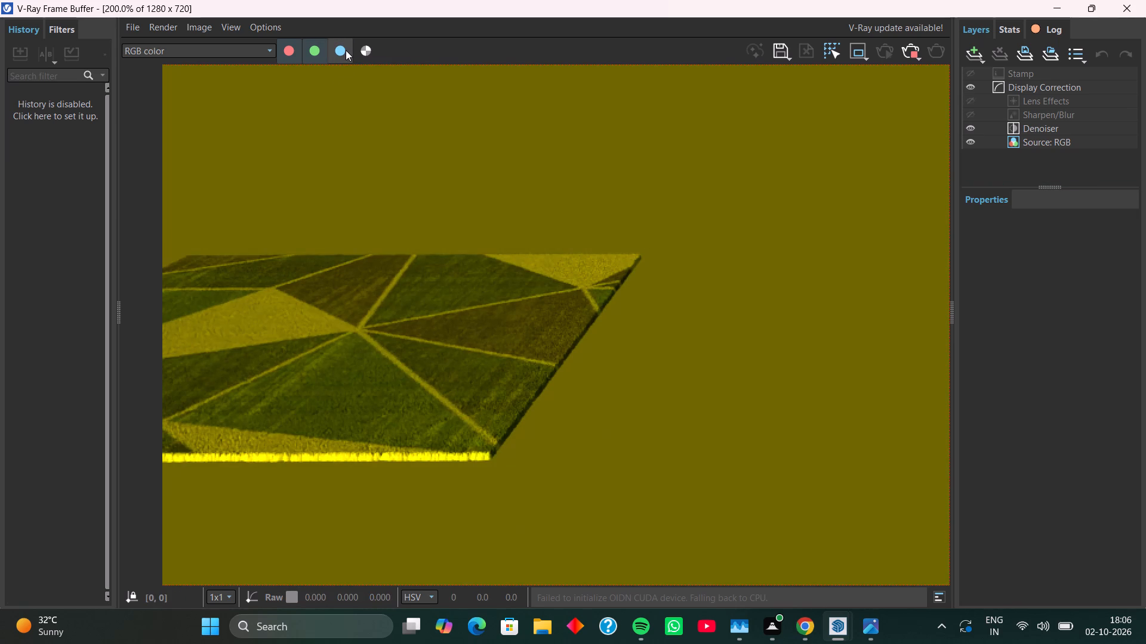
pyautogui.click(346, 50)
pyautogui.click(290, 52)
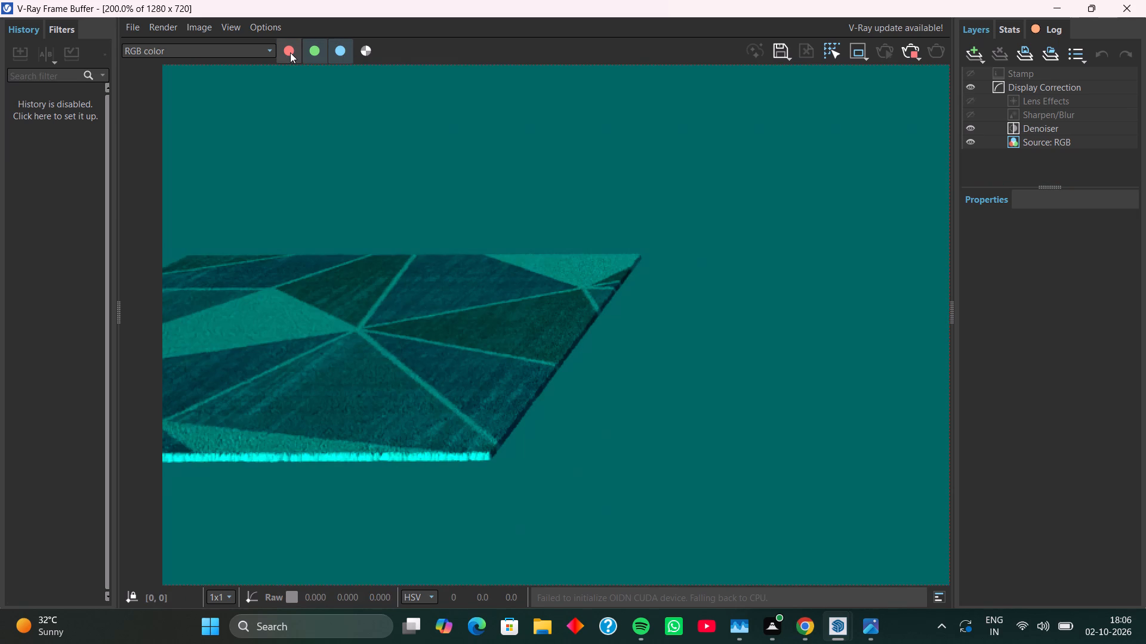
pyautogui.click(290, 52)
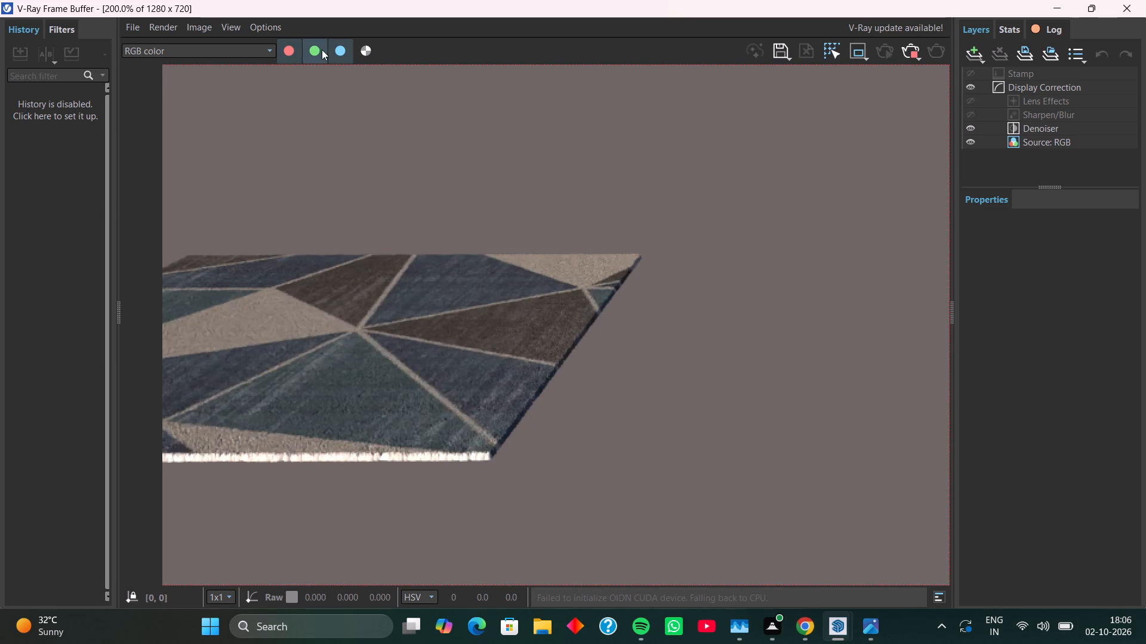
pyautogui.click(322, 49)
pyautogui.click(322, 49)
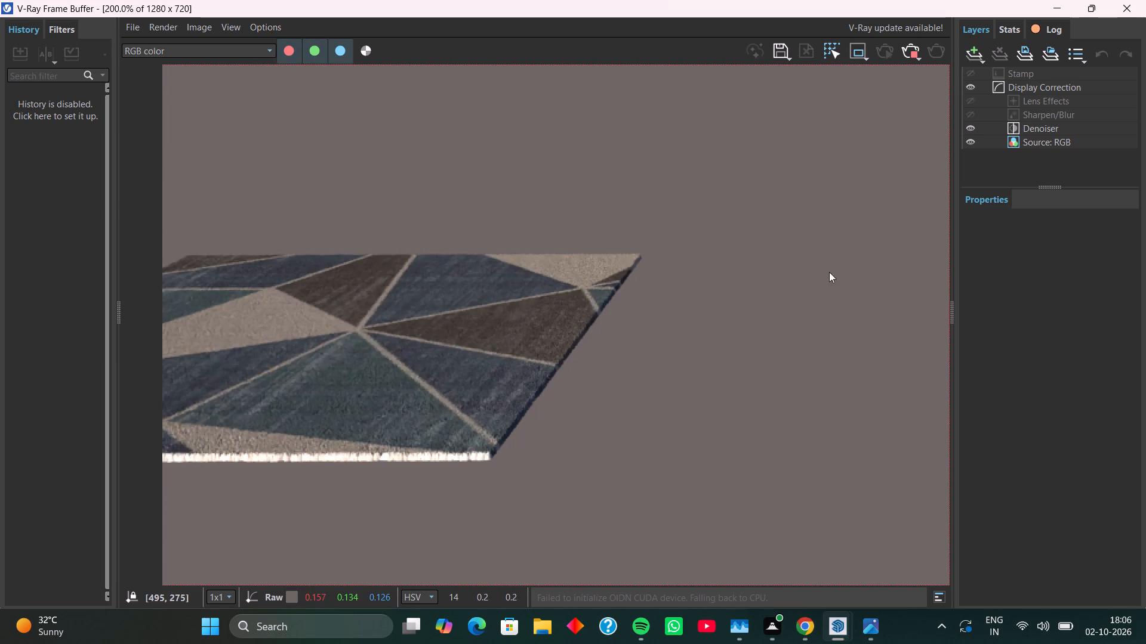
pyautogui.scroll(2, 446, 411)
pyautogui.scroll(-2, 519, 481)
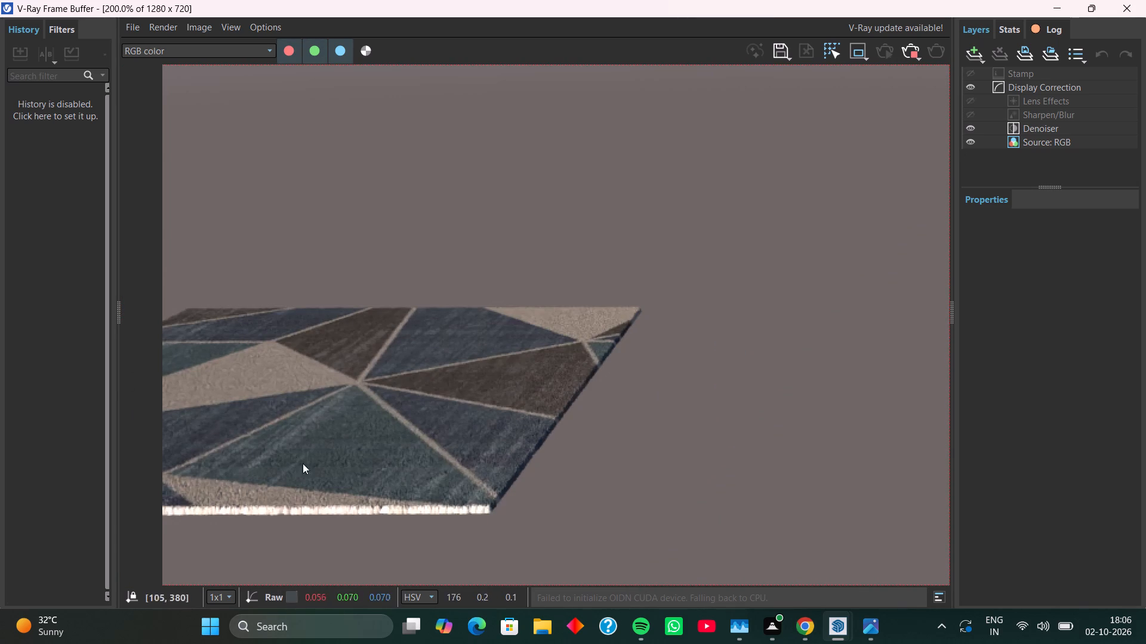
pyautogui.scroll(2, 317, 538)
pyautogui.scroll(-1, 337, 372)
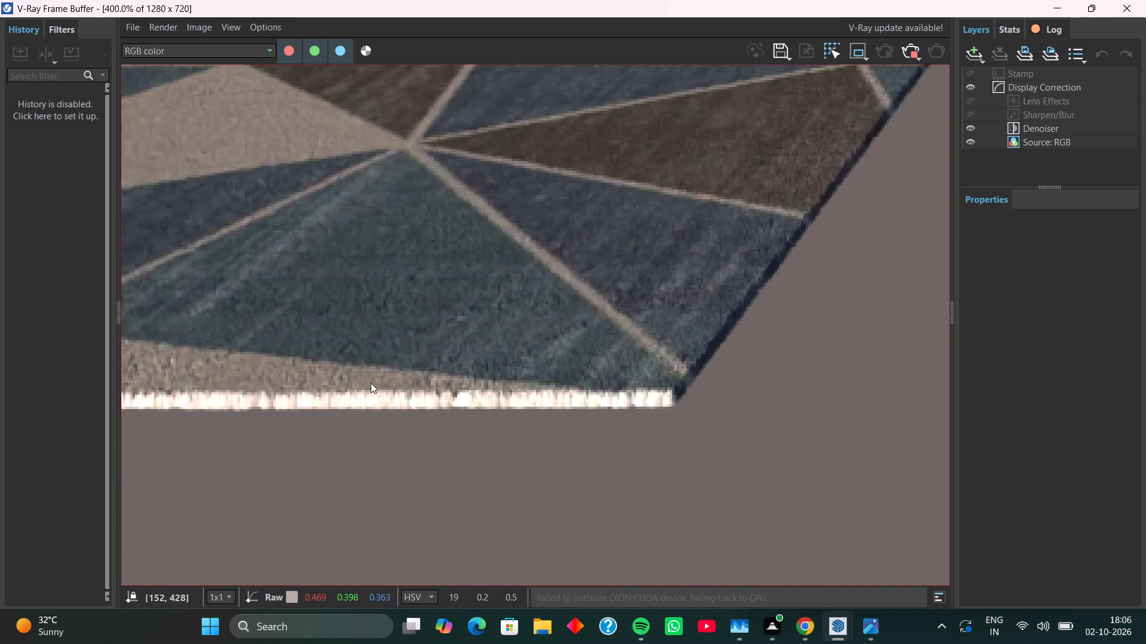
pyautogui.scroll(-1, 371, 383)
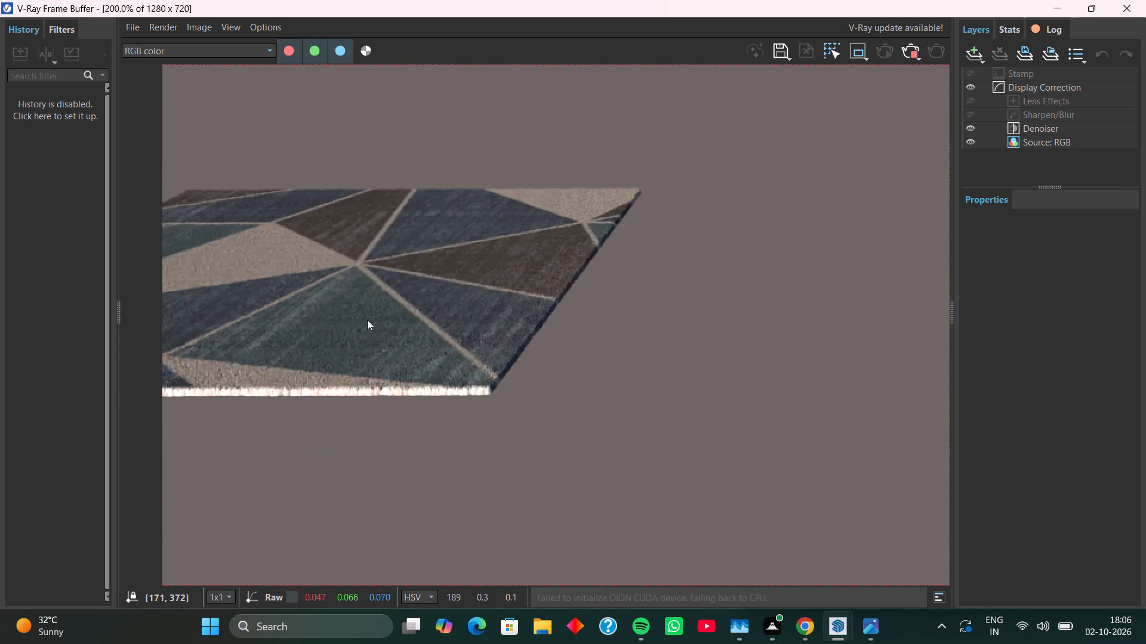
# Stop the interactive render and clear the bitmap from the Fur's Density Map.
pyautogui.click(900, 55)
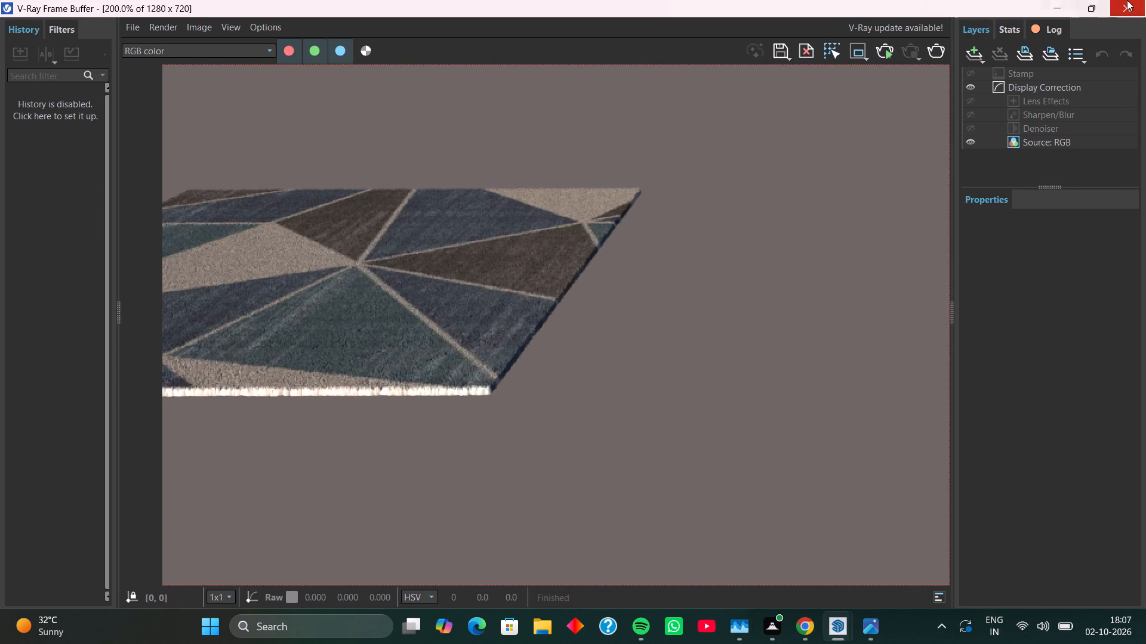
pyautogui.click(1095, 4)
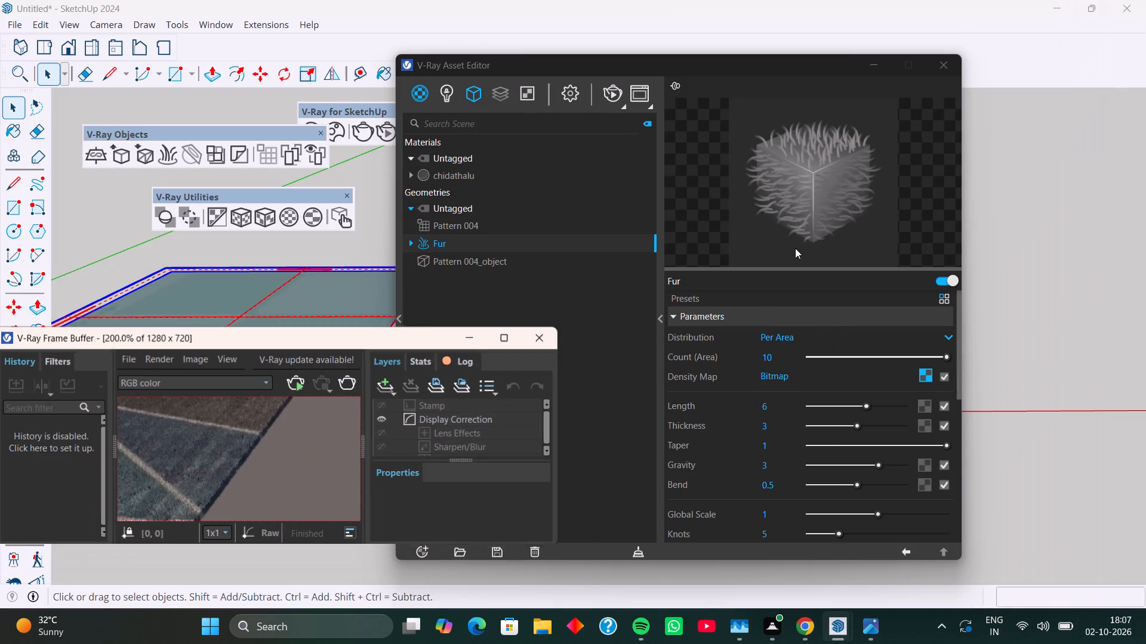
pyautogui.rightClick(926, 378)
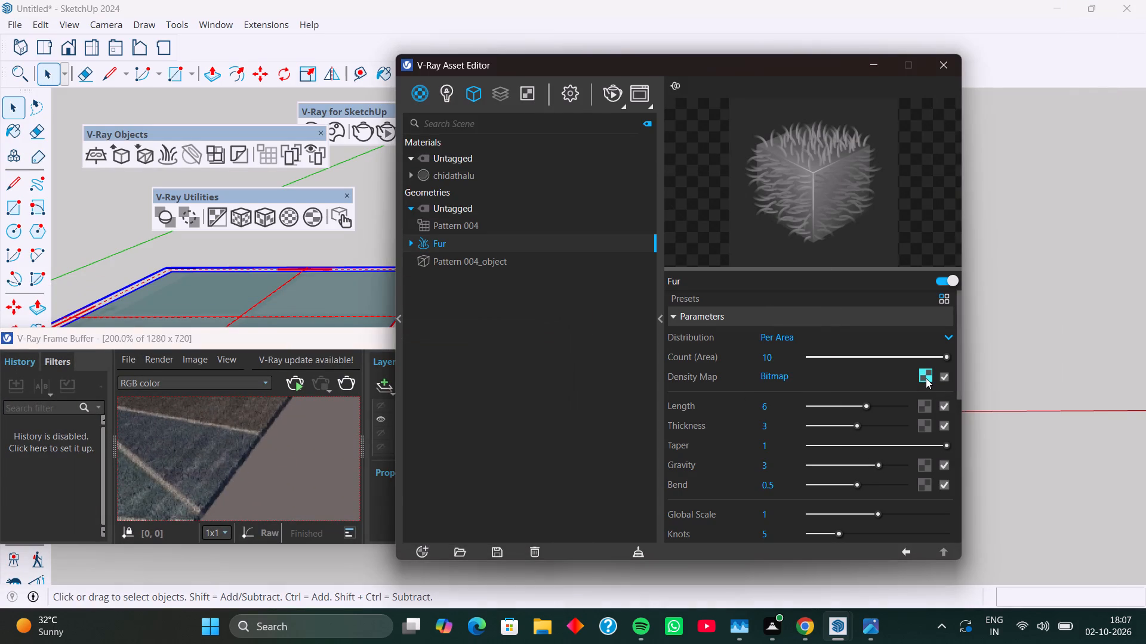
pyautogui.click(890, 429)
# Set the render engine to GPU and start an interactive render.
pyautogui.click(574, 94)
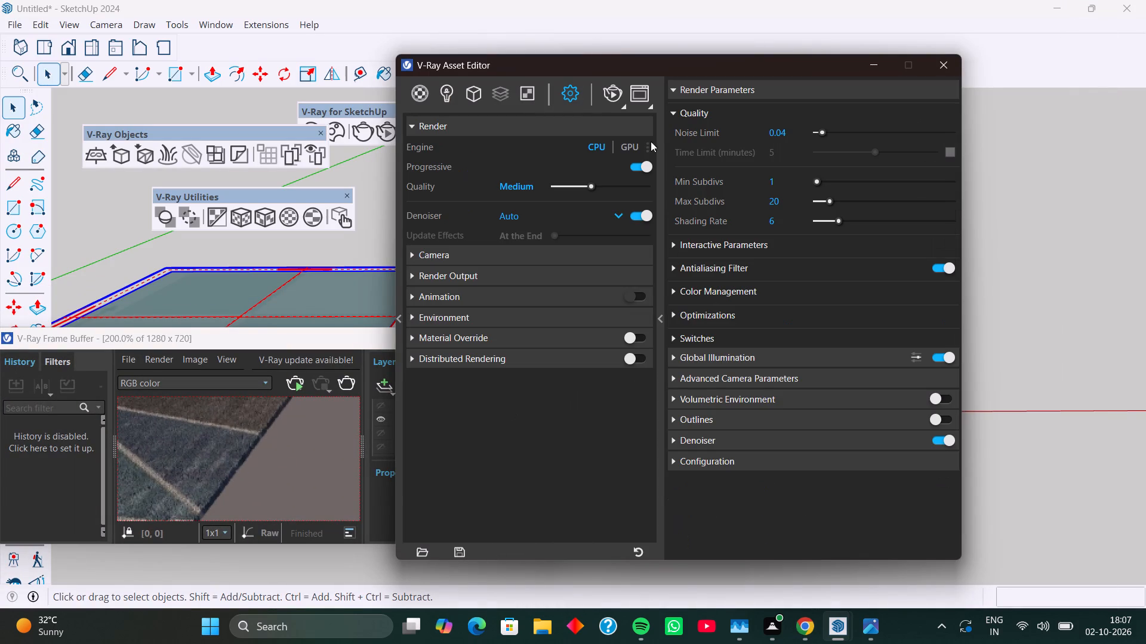
pyautogui.click(631, 143)
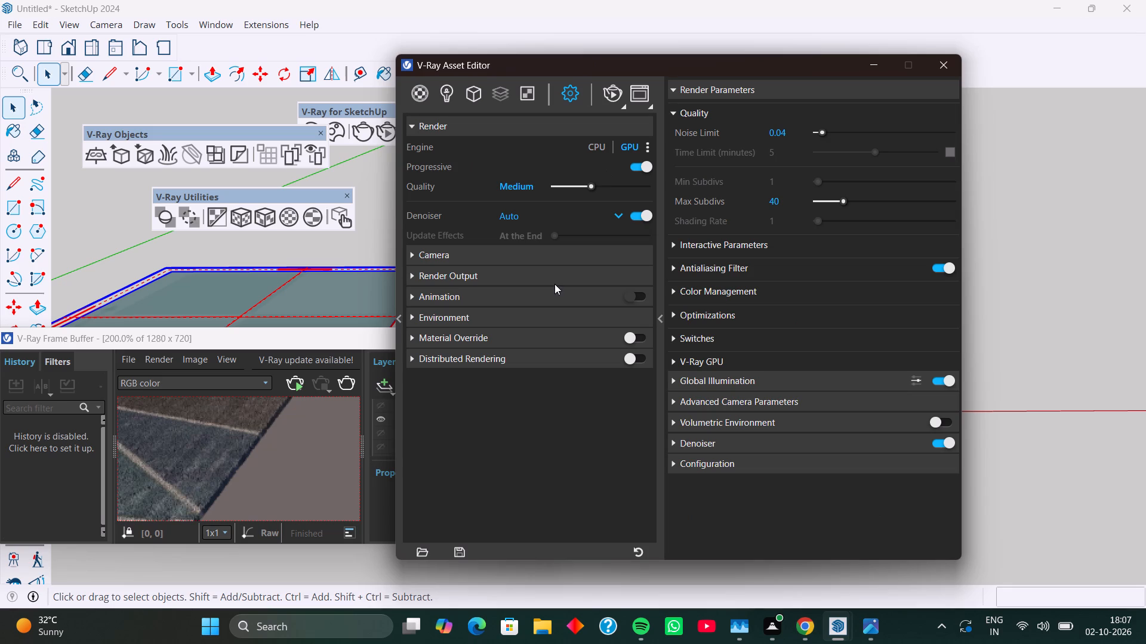
pyautogui.click(615, 94)
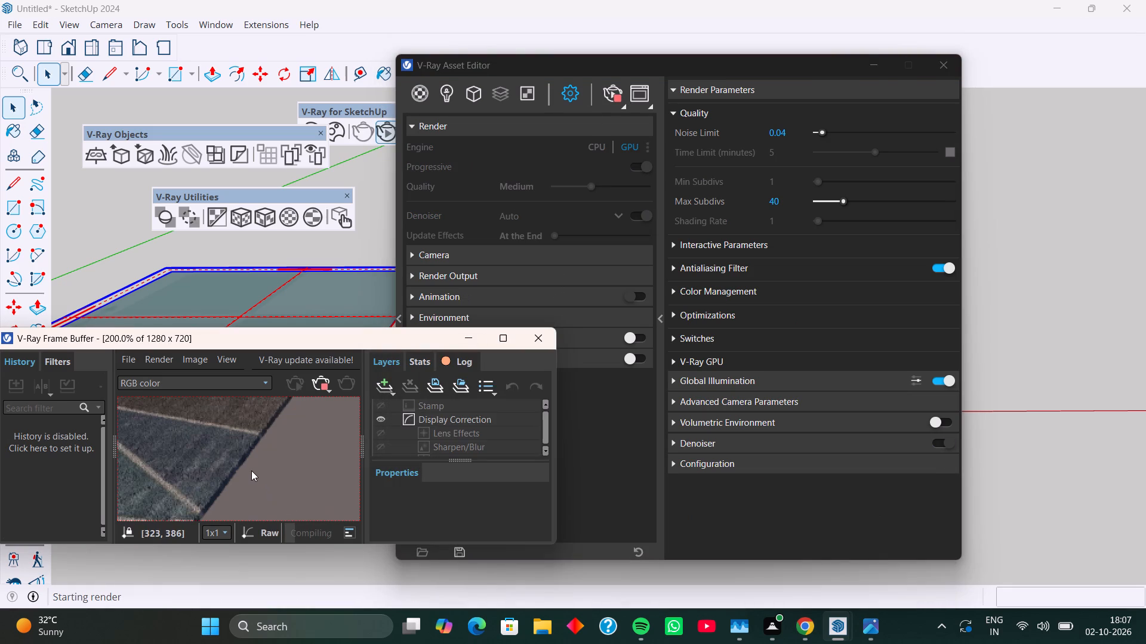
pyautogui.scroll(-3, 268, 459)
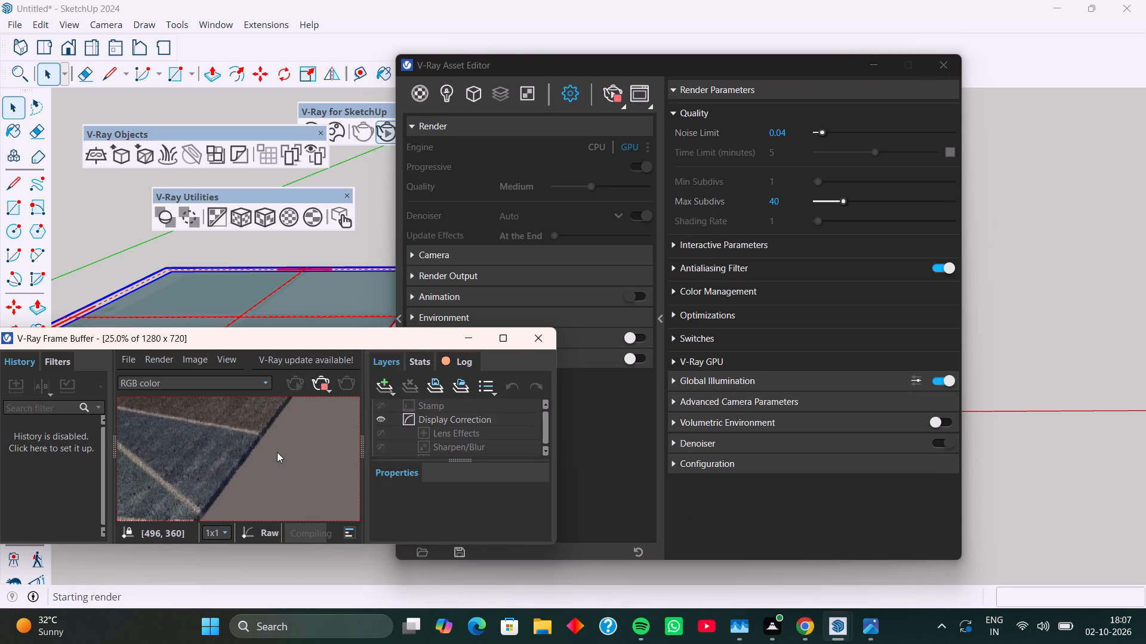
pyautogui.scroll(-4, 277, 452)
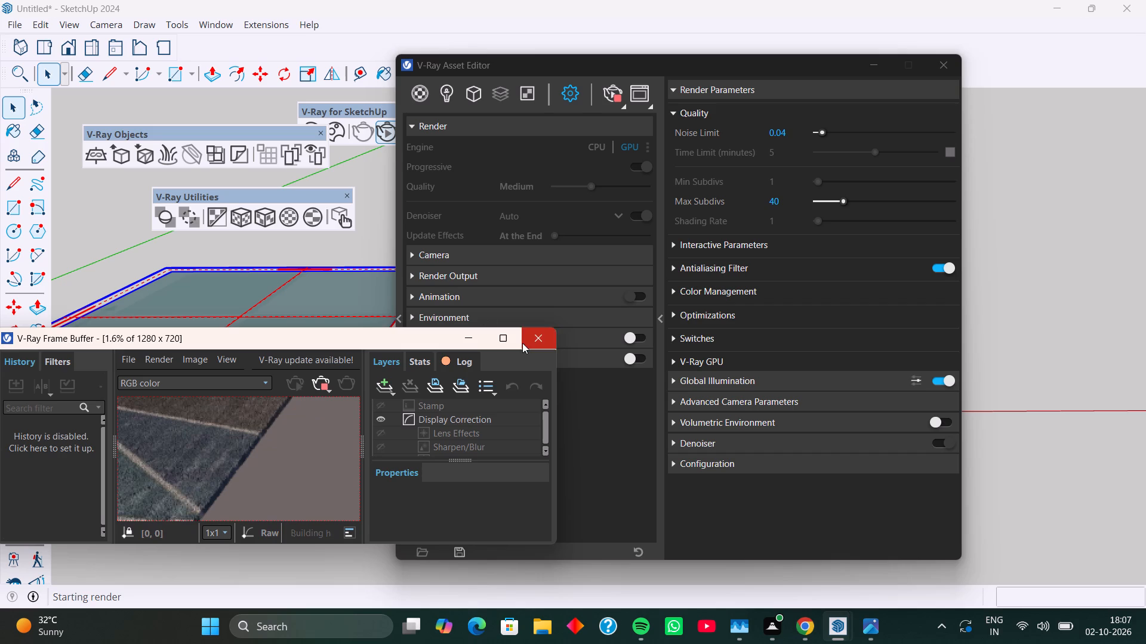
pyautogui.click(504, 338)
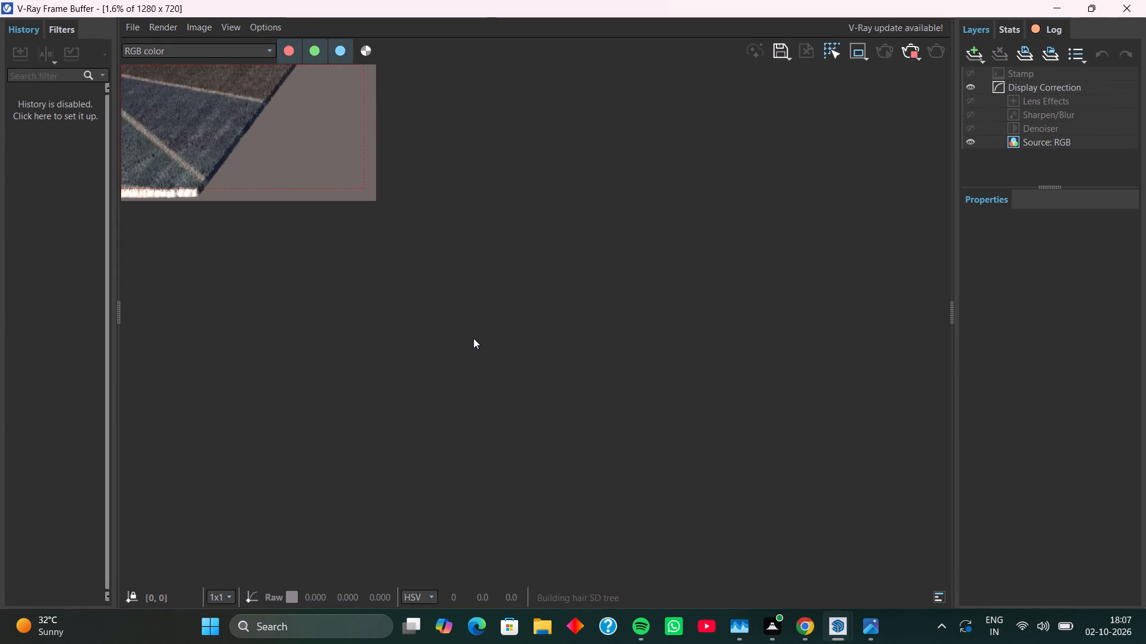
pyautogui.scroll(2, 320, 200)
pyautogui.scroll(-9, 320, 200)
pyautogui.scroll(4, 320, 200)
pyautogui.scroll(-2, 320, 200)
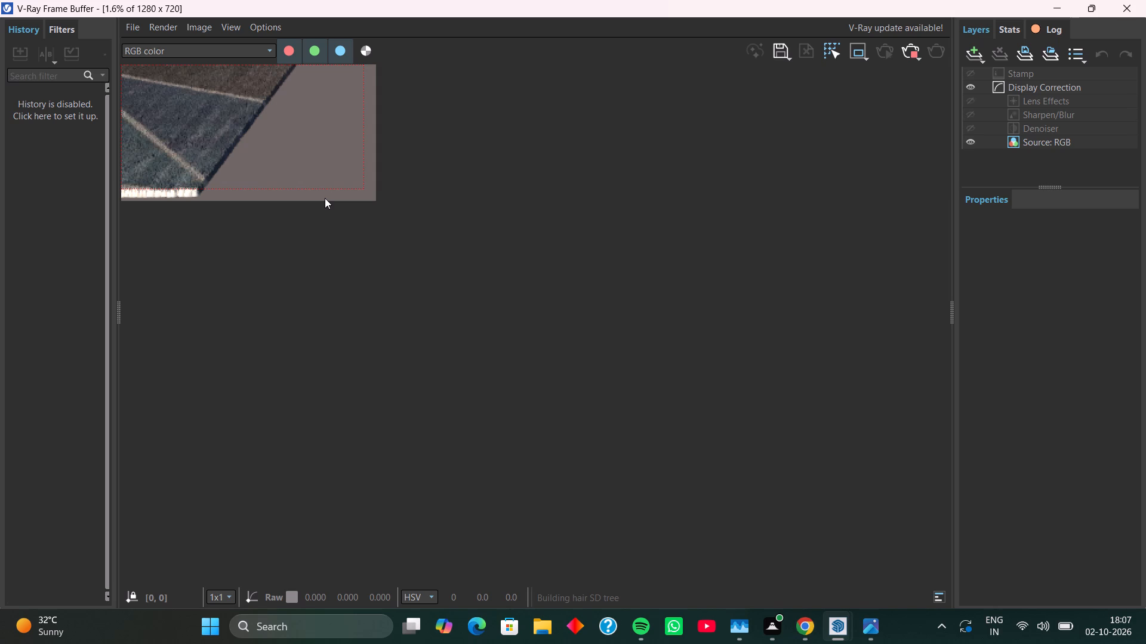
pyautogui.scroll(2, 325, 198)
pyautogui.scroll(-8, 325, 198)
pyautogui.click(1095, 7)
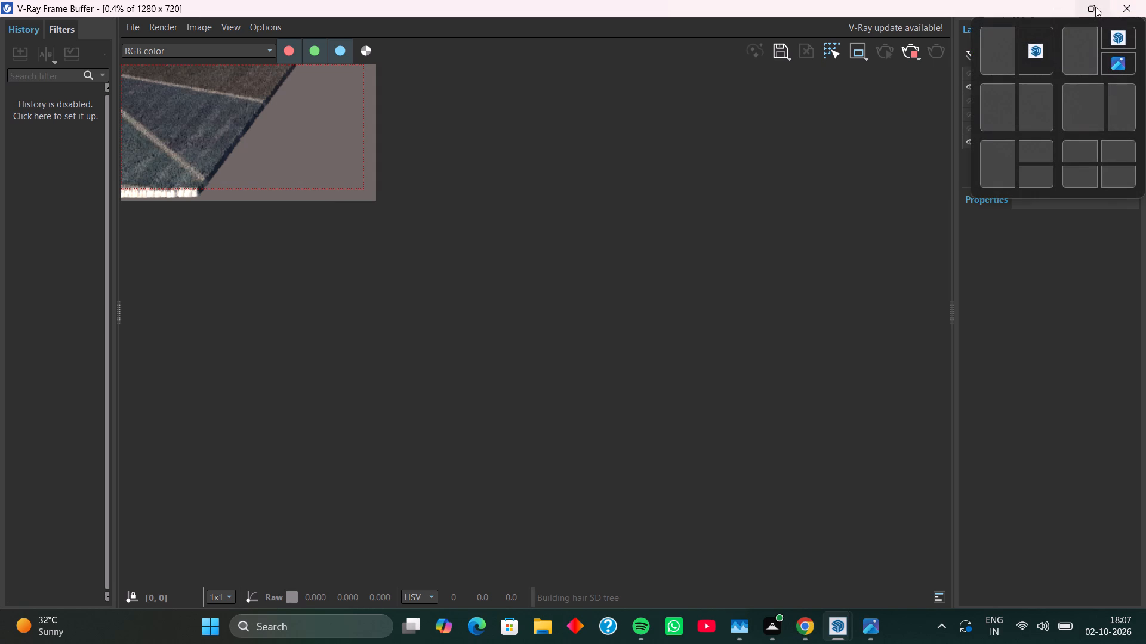
# Stop the interactive render and restart it from a new, more distant view of the carpet.
pyautogui.scroll(-20, 269, 304)
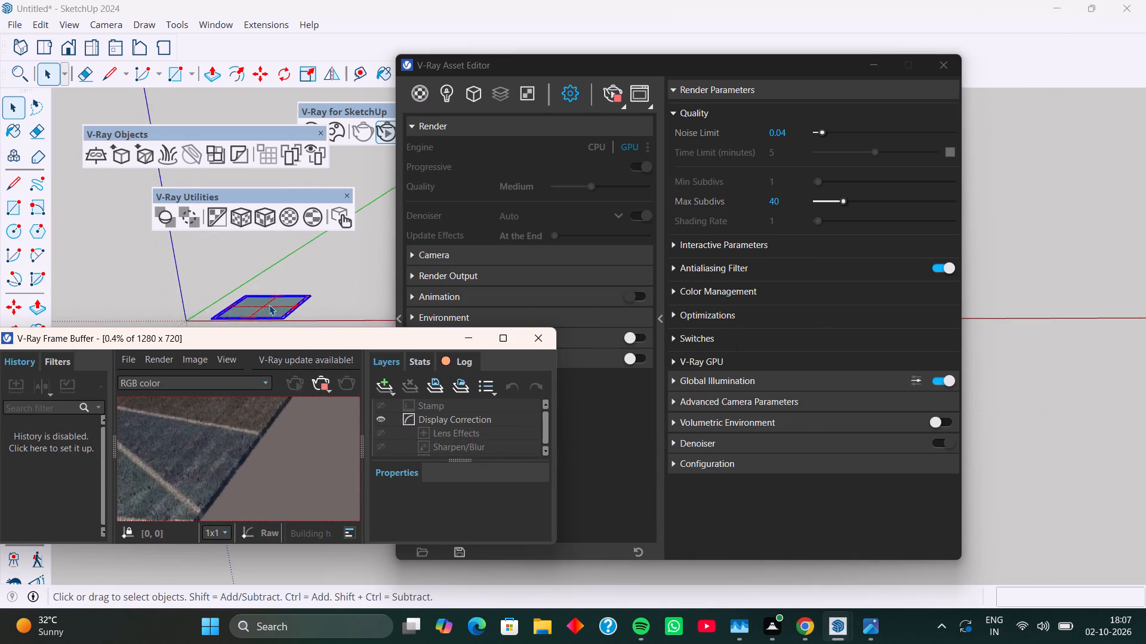
pyautogui.scroll(-4, 269, 305)
pyautogui.scroll(11, 241, 309)
pyautogui.scroll(-9, 242, 302)
pyautogui.scroll(4, 248, 277)
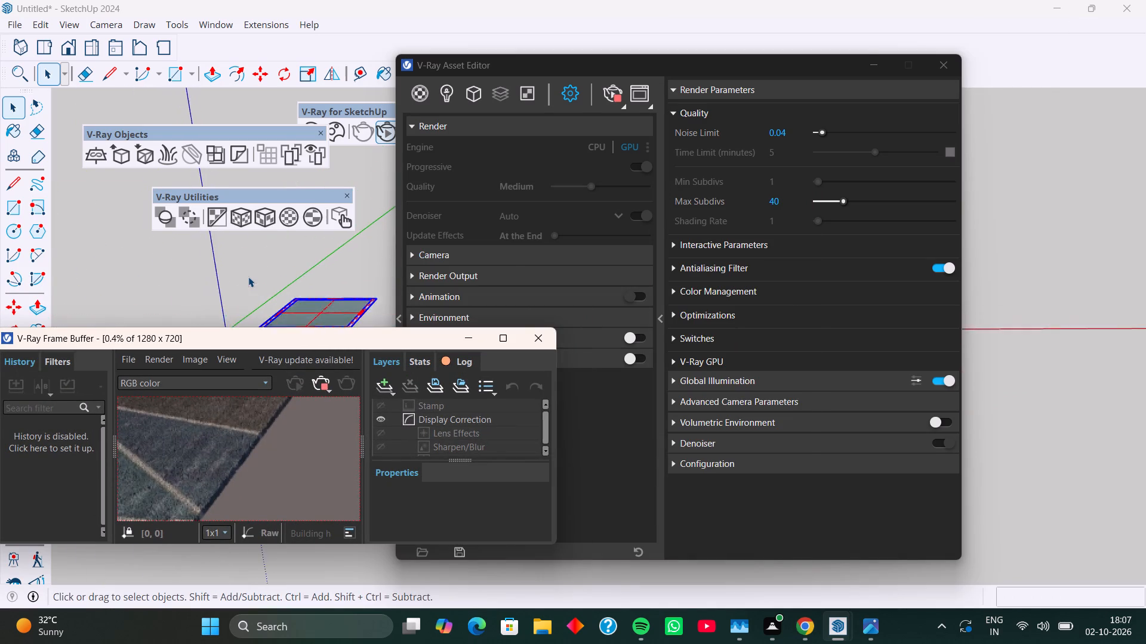
pyautogui.scroll(-2, 248, 277)
pyautogui.scroll(3, 248, 277)
pyautogui.scroll(-4, 295, 463)
pyautogui.scroll(4, 295, 463)
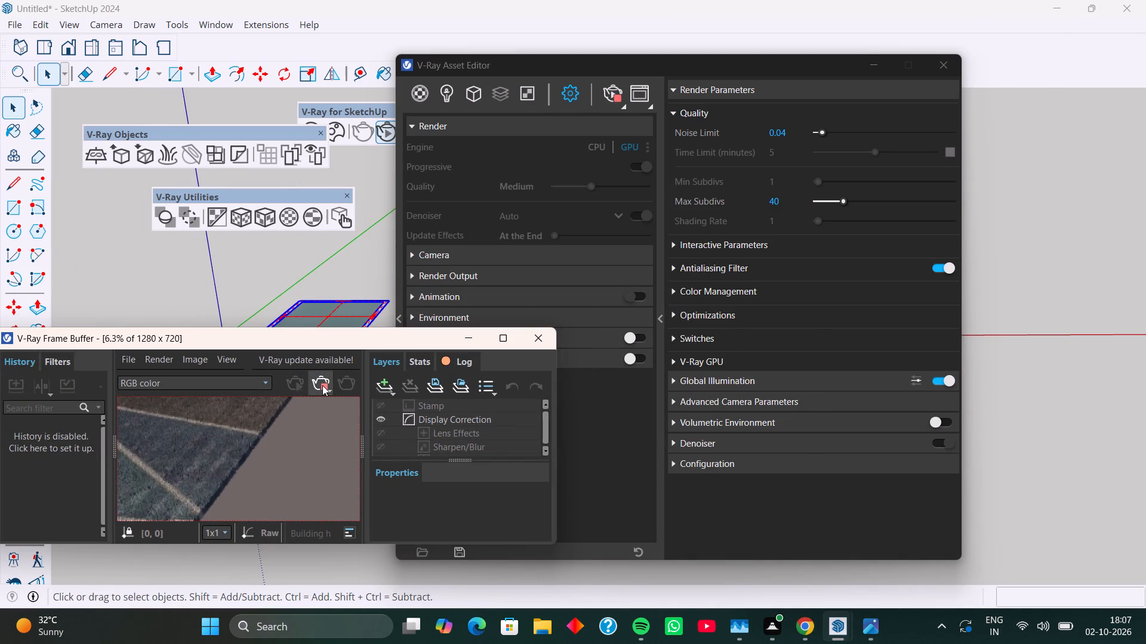
pyautogui.click(322, 385)
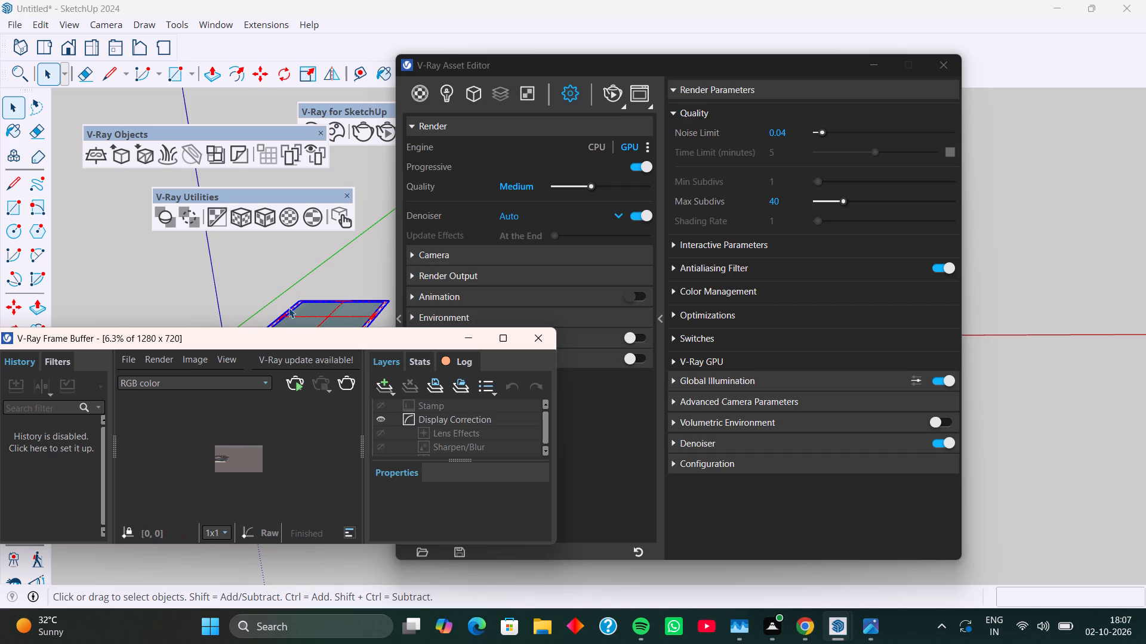
pyautogui.scroll(2, 229, 451)
pyautogui.scroll(1, 159, 461)
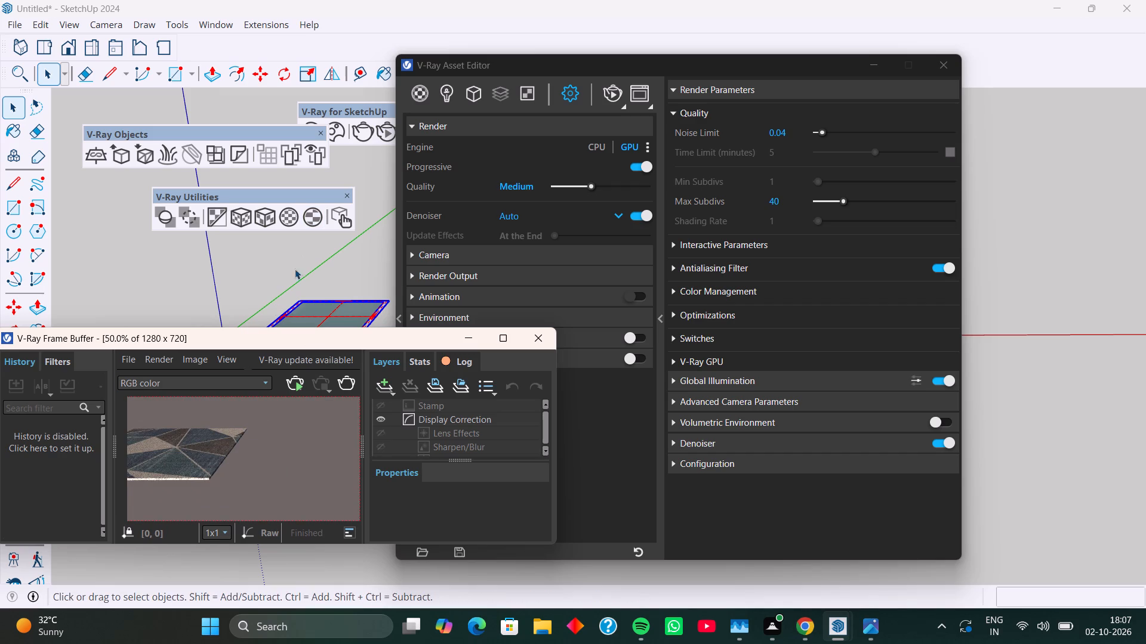
pyautogui.scroll(-1, 295, 270)
pyautogui.moveTo(295, 270); pyautogui.dragTo(189, 271, button='middle')
pyautogui.click(291, 391)
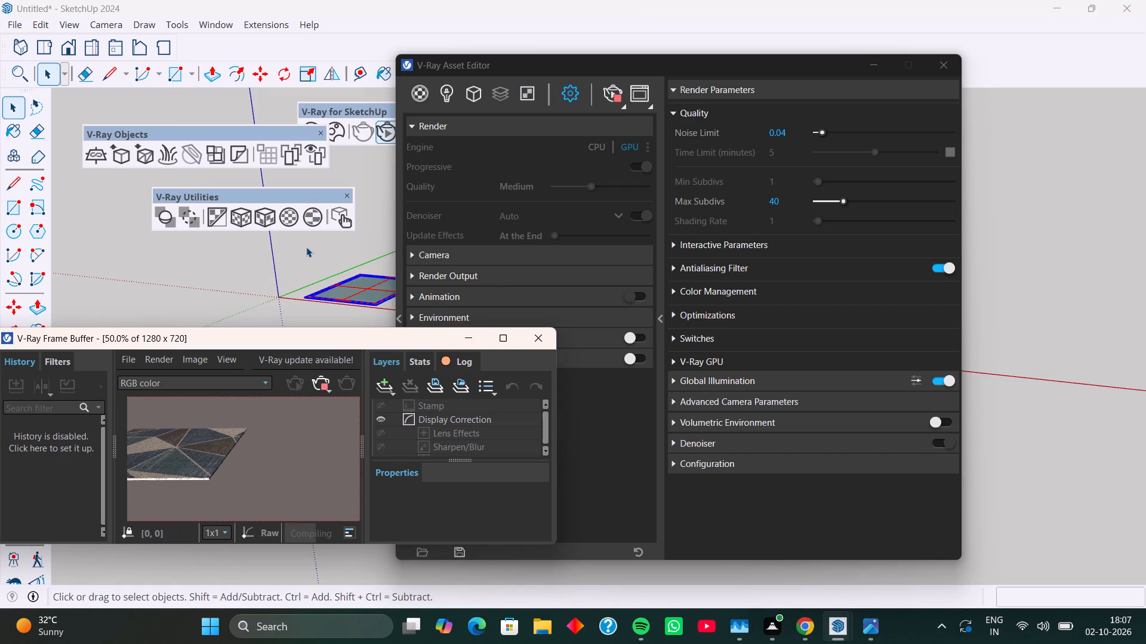
# Close the V-Ray Frame Buffer window.
pyautogui.scroll(1, 313, 243)
pyautogui.middleClick(291, 315)
pyautogui.scroll(-2, 286, 317)
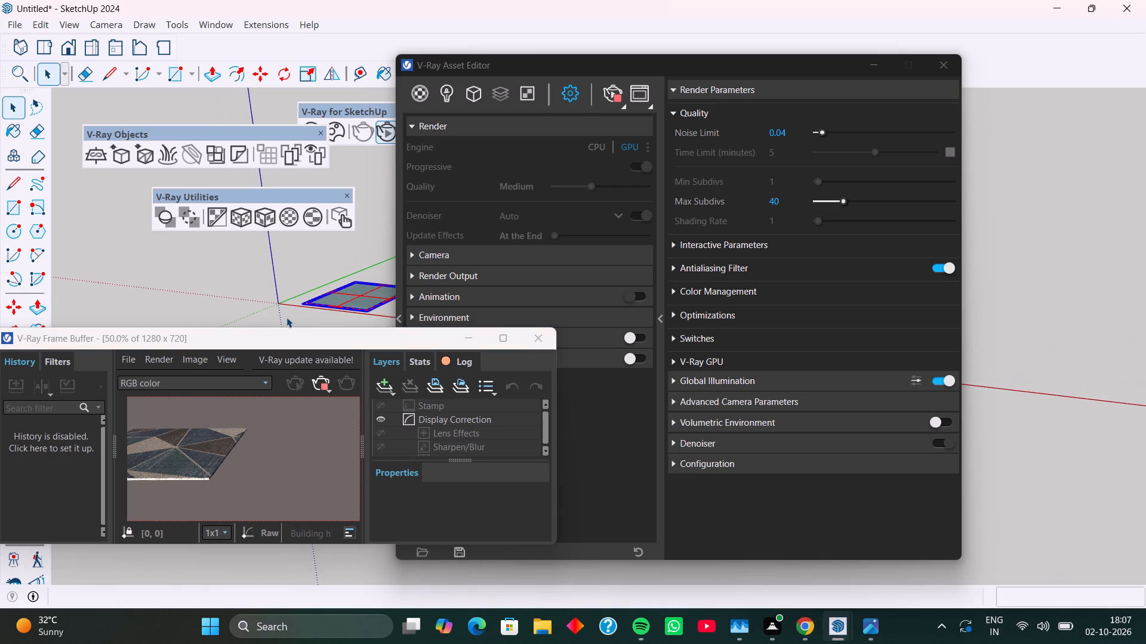
pyautogui.scroll(1, 297, 310)
pyautogui.scroll(-8, 270, 293)
pyautogui.scroll(2, 304, 275)
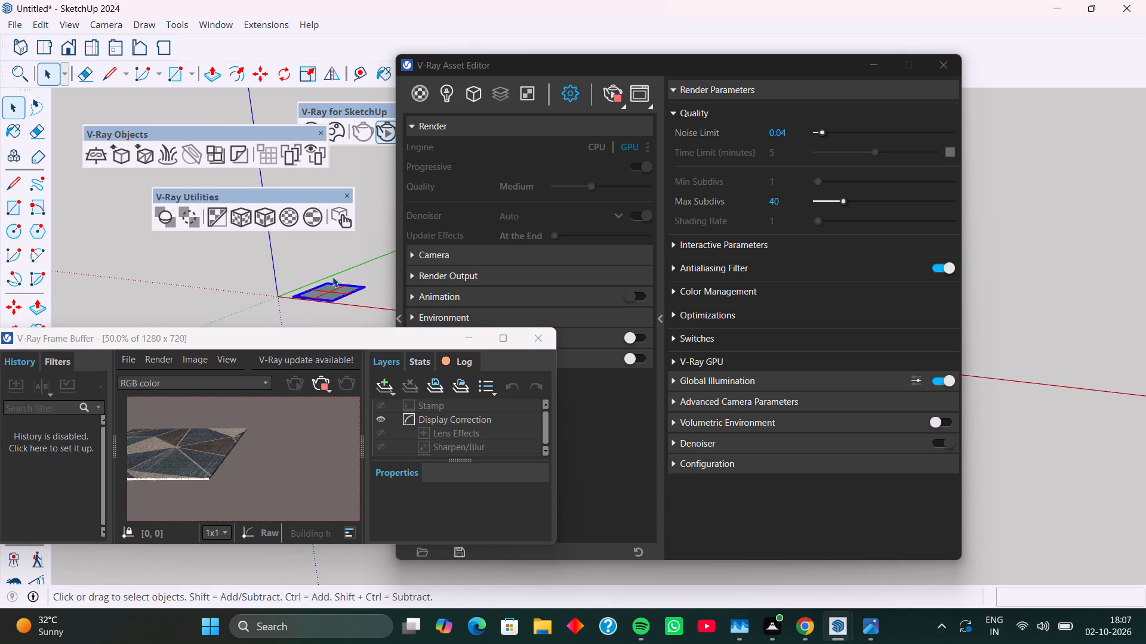
pyautogui.scroll(8, 332, 277)
pyautogui.click(531, 332)
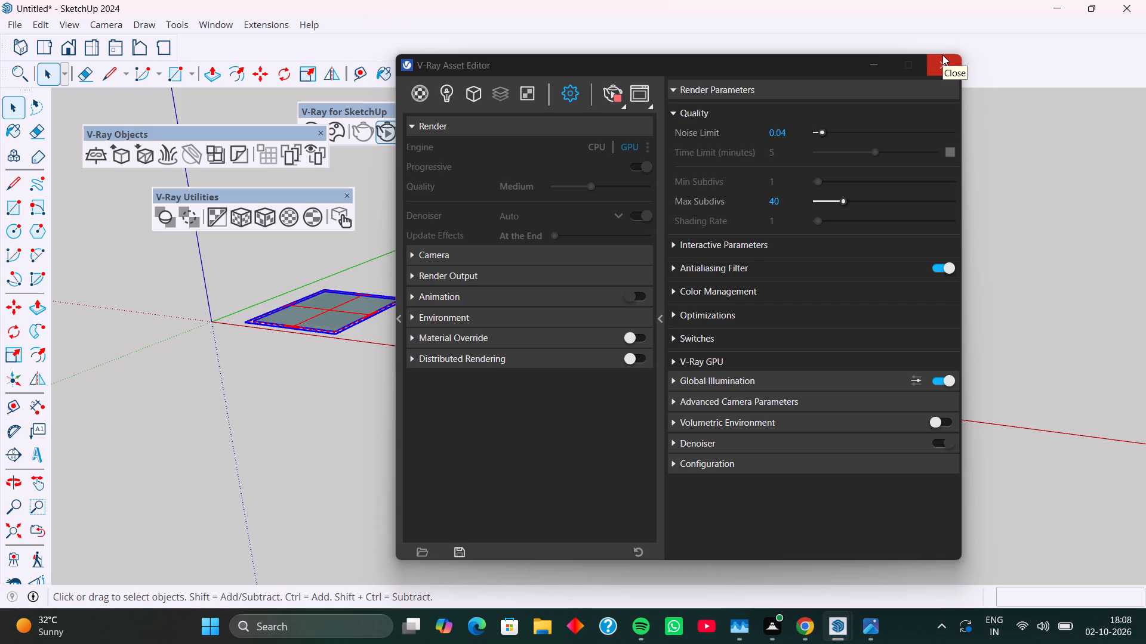
# Review the chidathalu material's V-Ray parameters and its viewport texture display options.
pyautogui.click(418, 93)
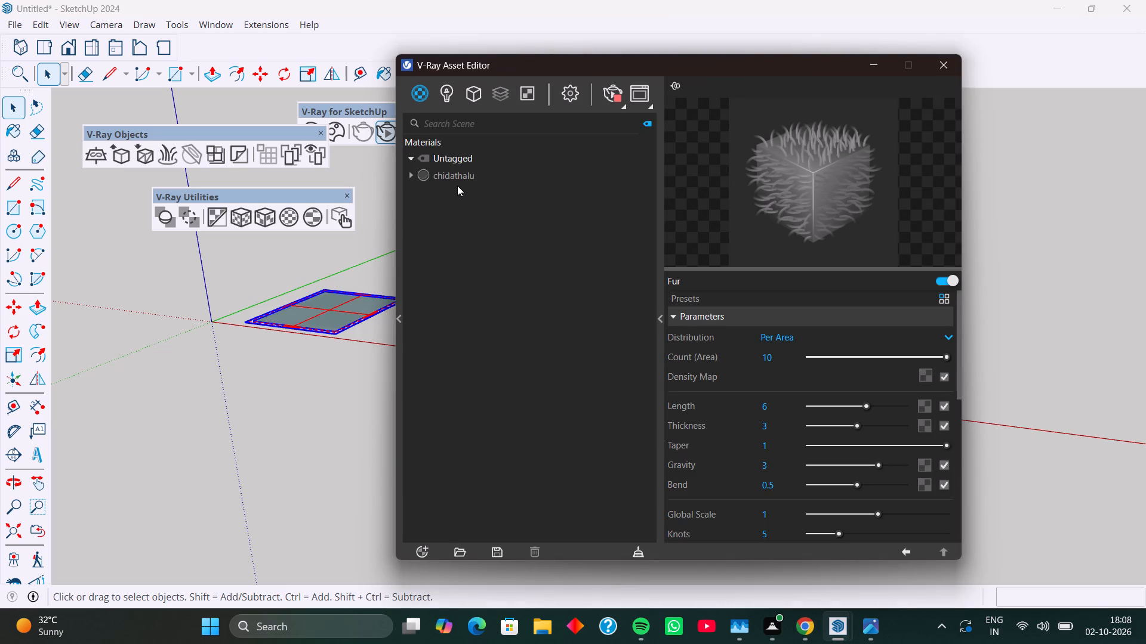
pyautogui.click(457, 185)
pyautogui.click(476, 173)
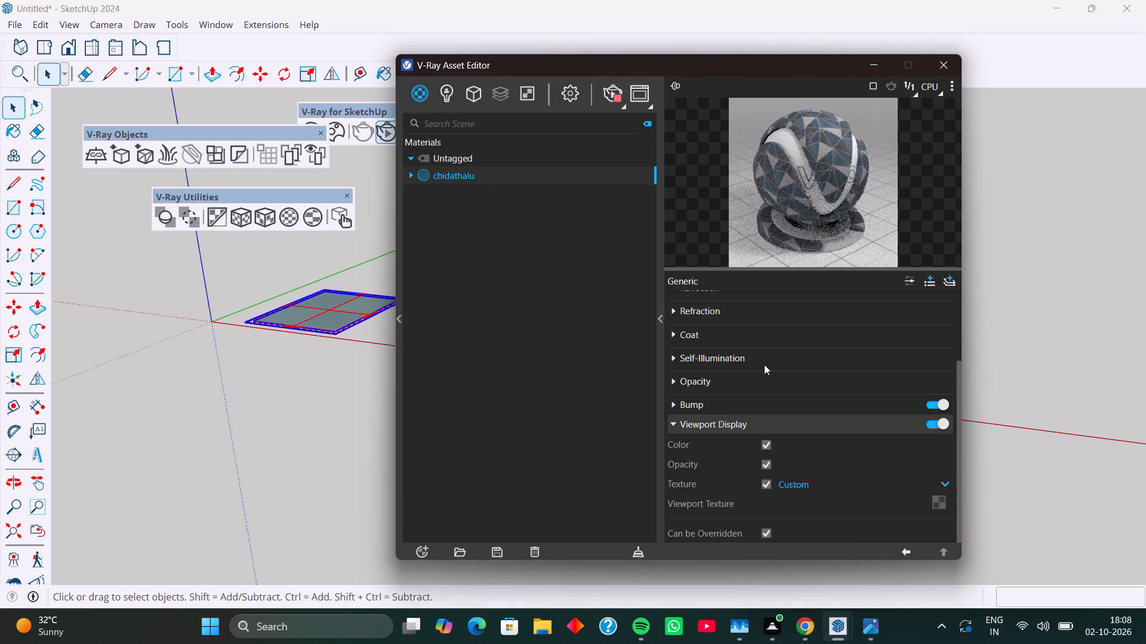
pyautogui.scroll(6, 764, 364)
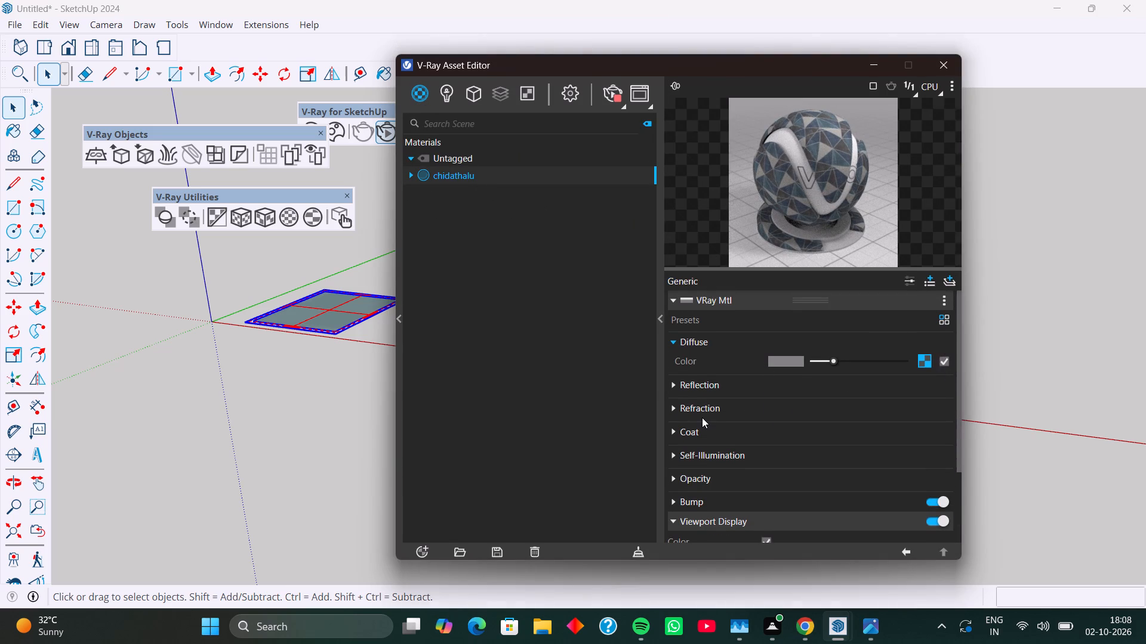
pyautogui.scroll(-4, 702, 417)
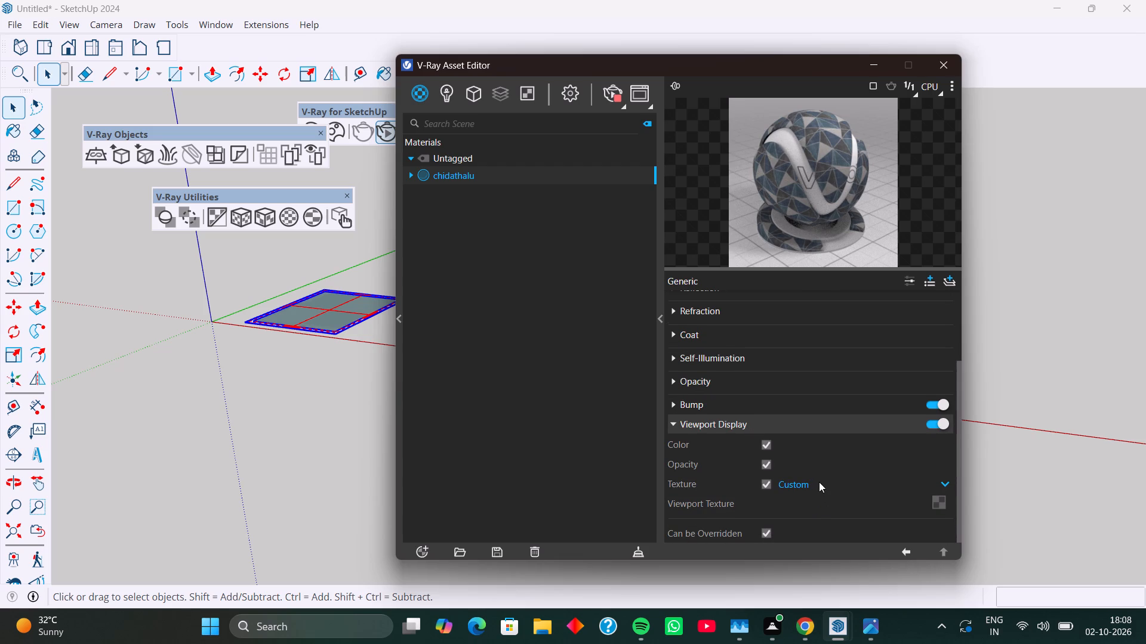
pyautogui.click(819, 482)
pyautogui.click(811, 528)
pyautogui.scroll(-4, 810, 527)
# Apply the Grass preset to the Fur geometry, overriding its current parameters.
pyautogui.click(470, 93)
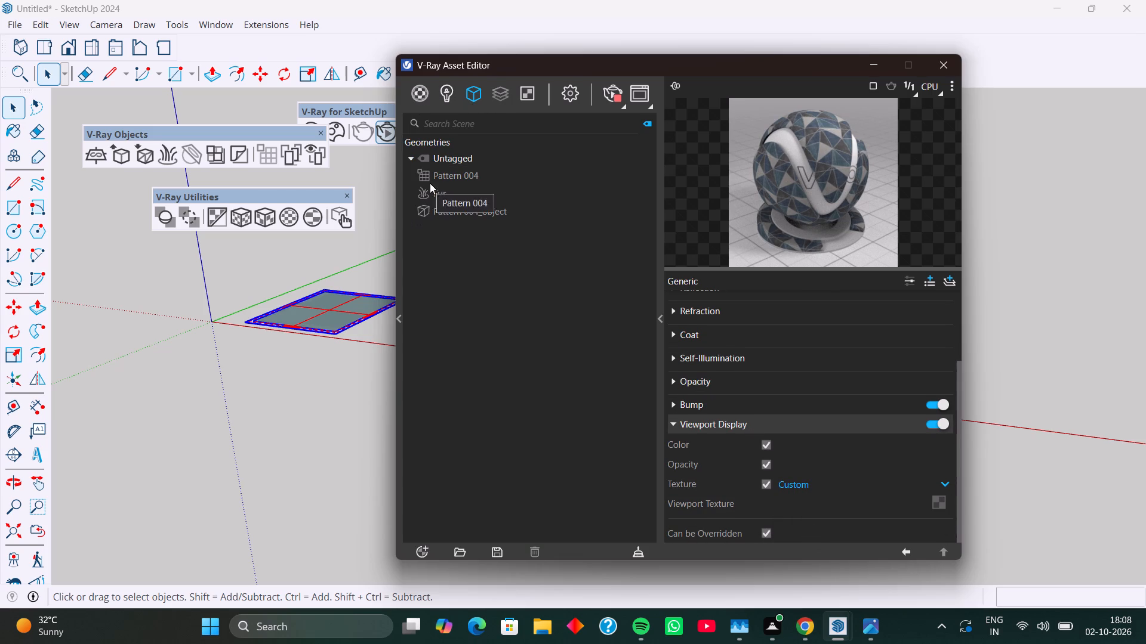
pyautogui.click(437, 188)
pyautogui.scroll(2, 864, 316)
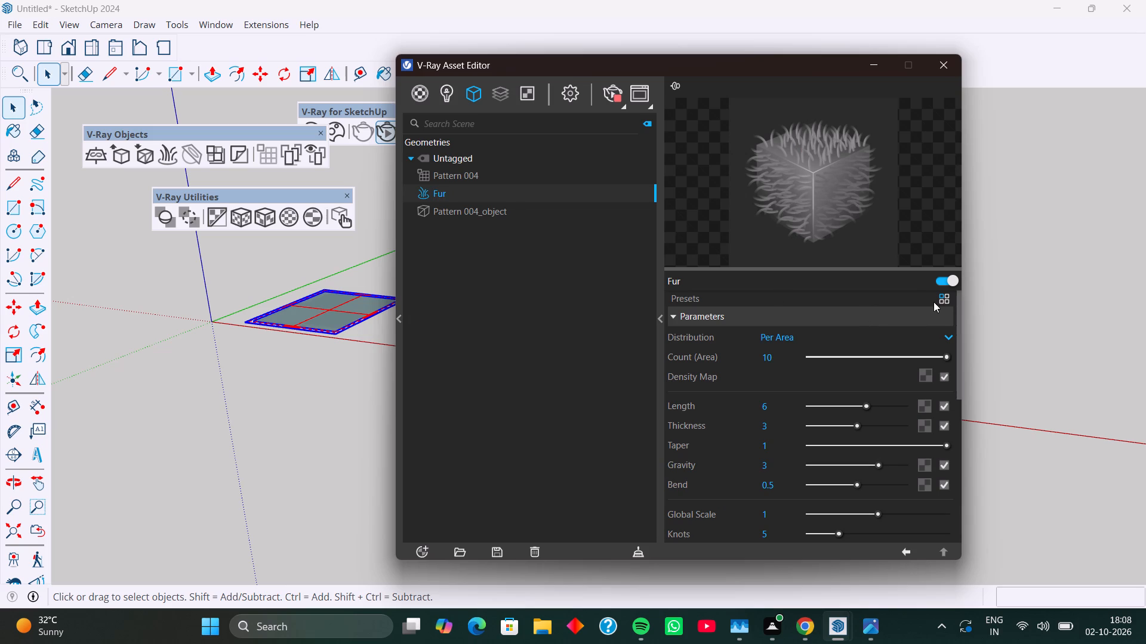
pyautogui.click(944, 295)
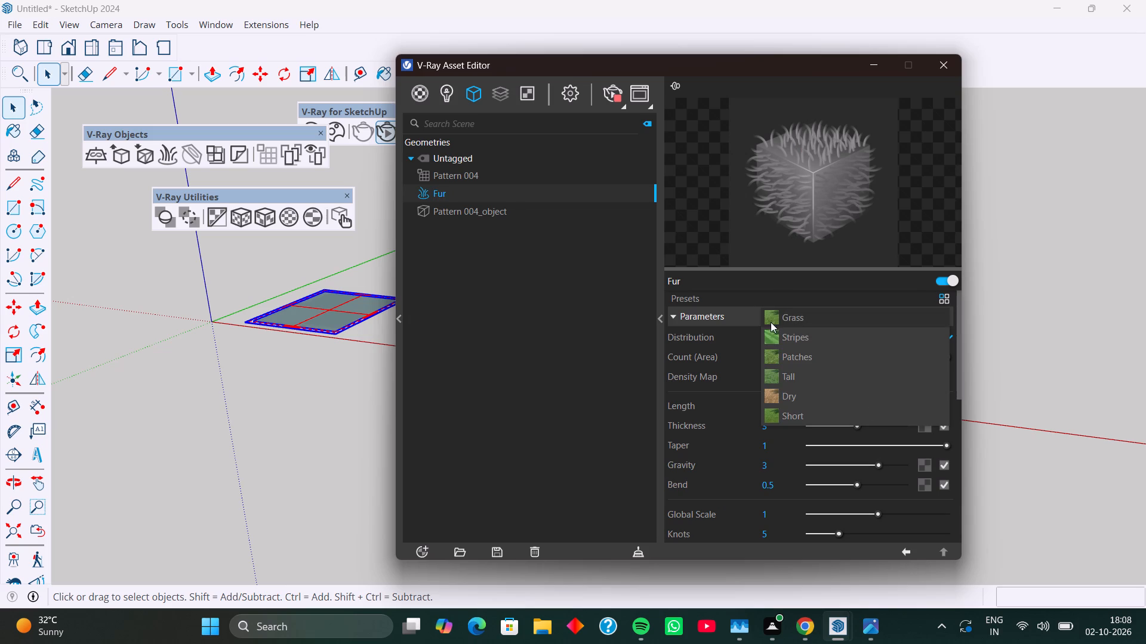
pyautogui.click(780, 317)
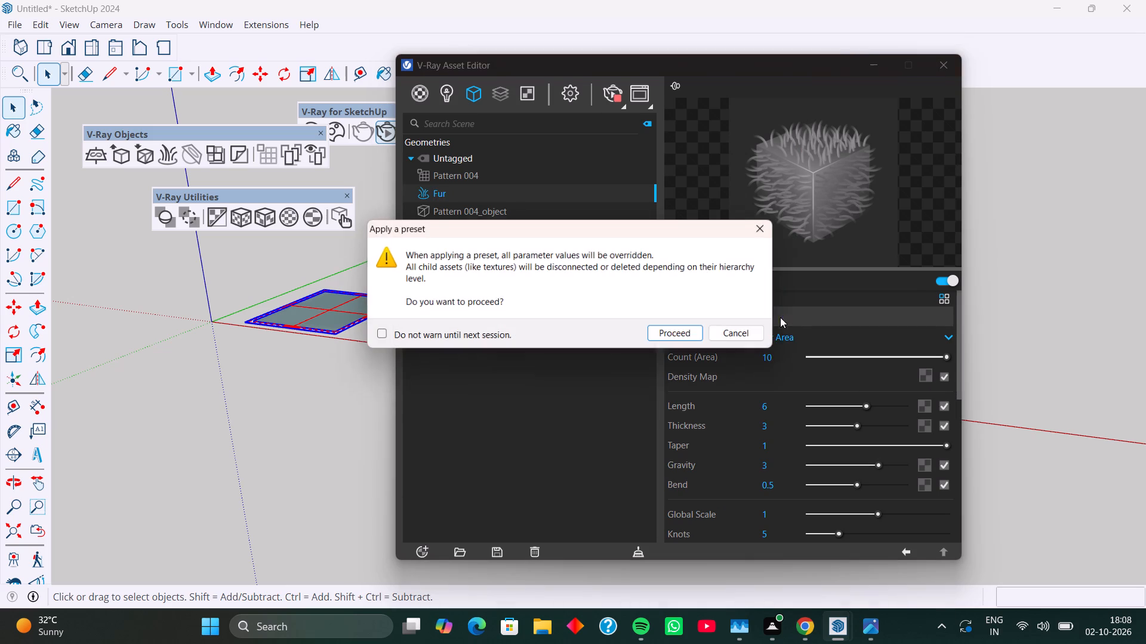
pyautogui.click(674, 337)
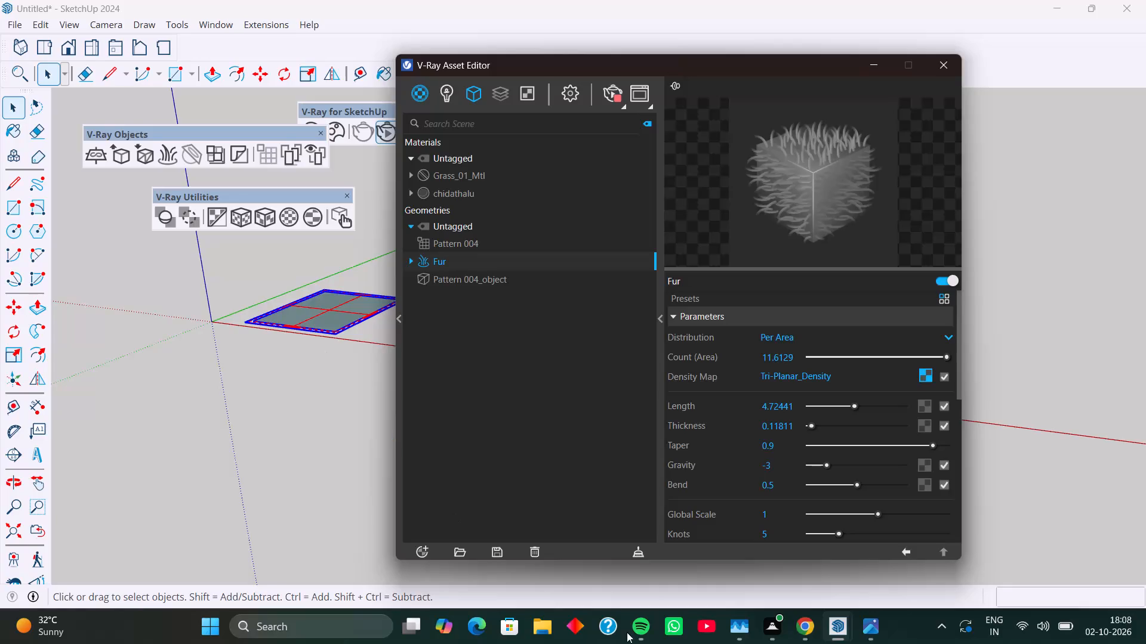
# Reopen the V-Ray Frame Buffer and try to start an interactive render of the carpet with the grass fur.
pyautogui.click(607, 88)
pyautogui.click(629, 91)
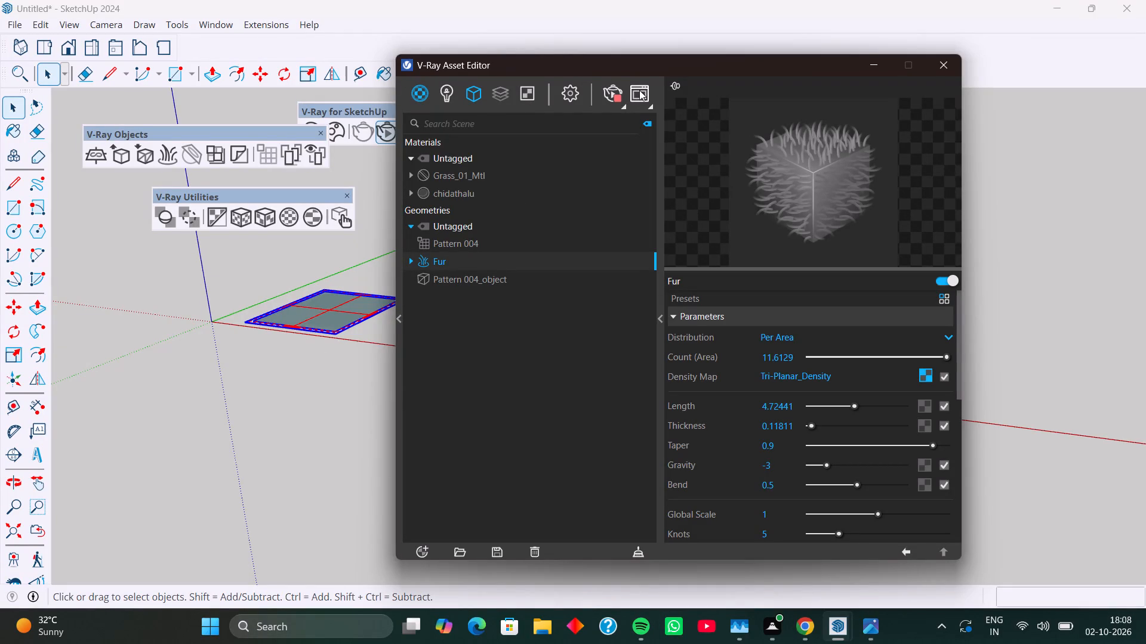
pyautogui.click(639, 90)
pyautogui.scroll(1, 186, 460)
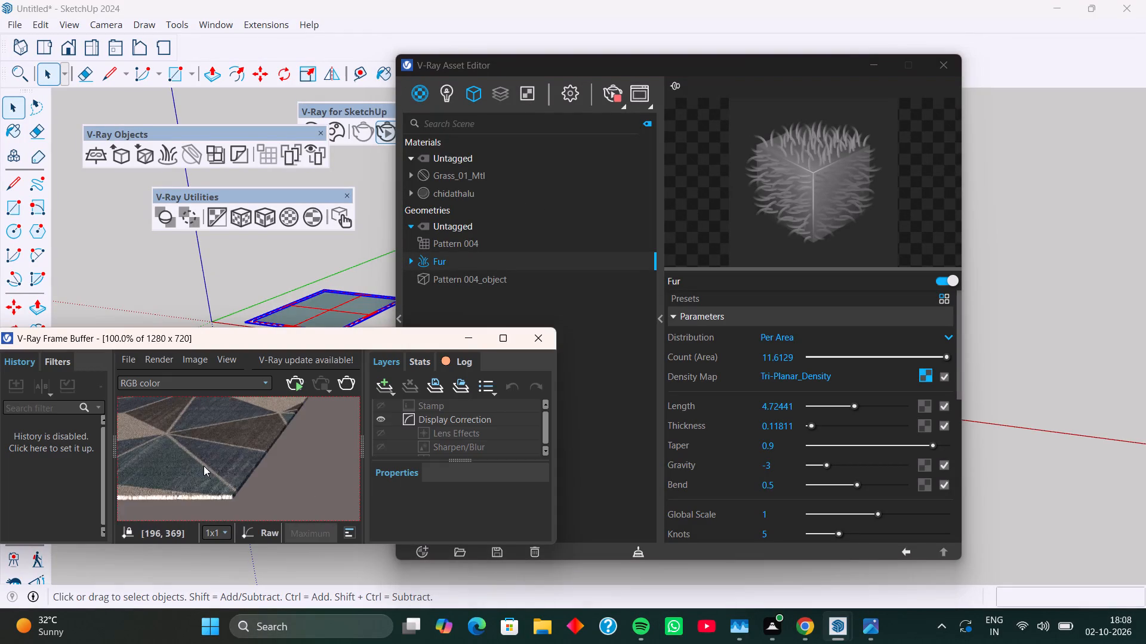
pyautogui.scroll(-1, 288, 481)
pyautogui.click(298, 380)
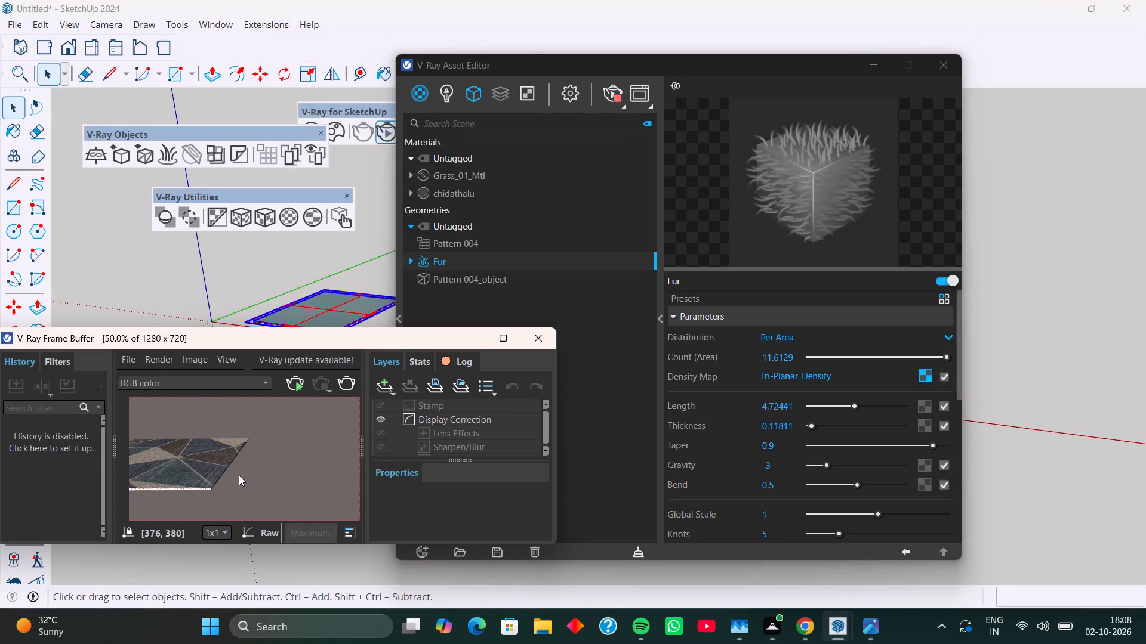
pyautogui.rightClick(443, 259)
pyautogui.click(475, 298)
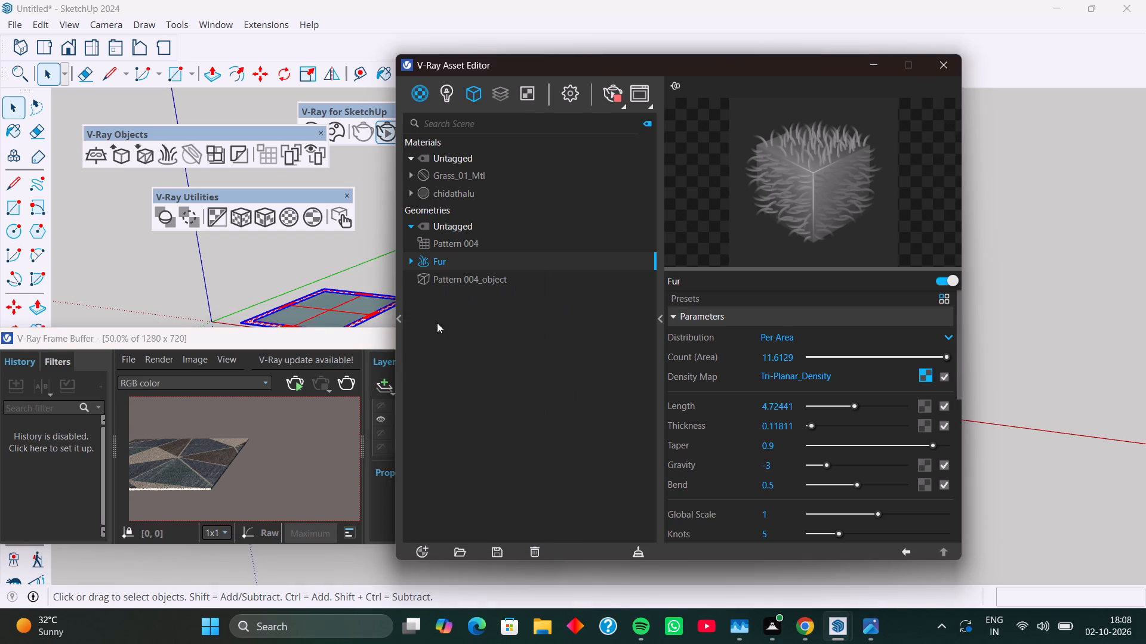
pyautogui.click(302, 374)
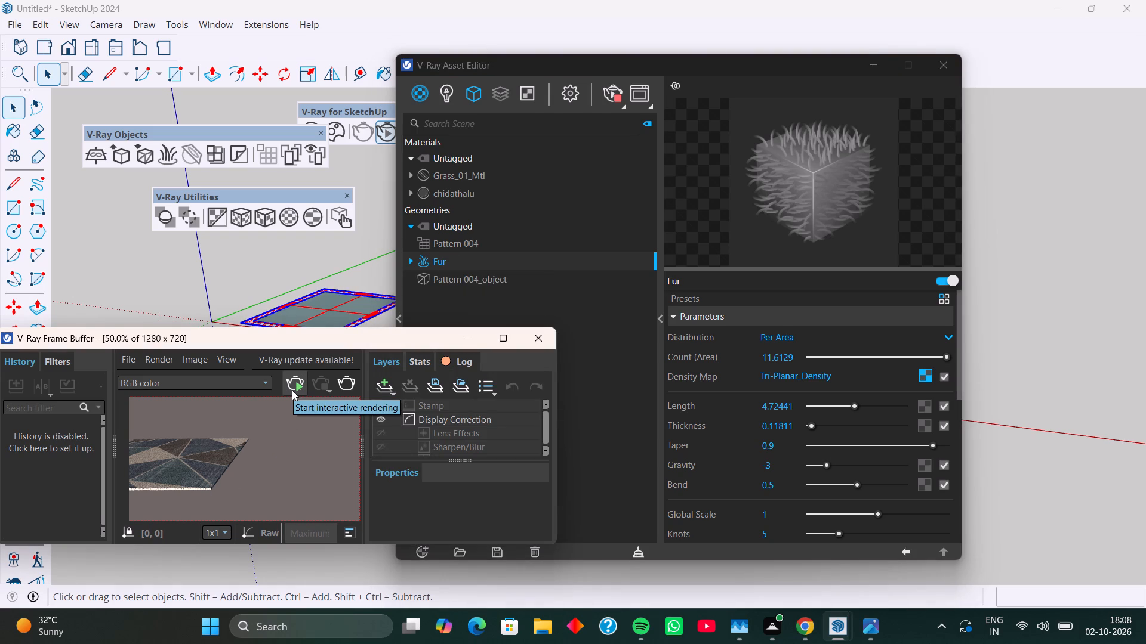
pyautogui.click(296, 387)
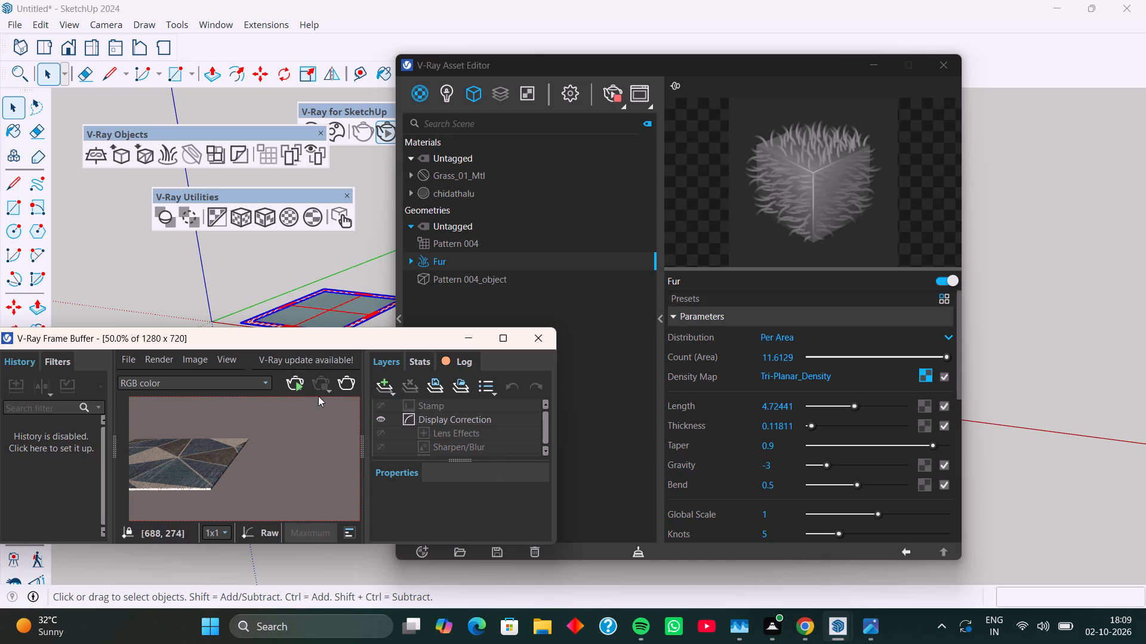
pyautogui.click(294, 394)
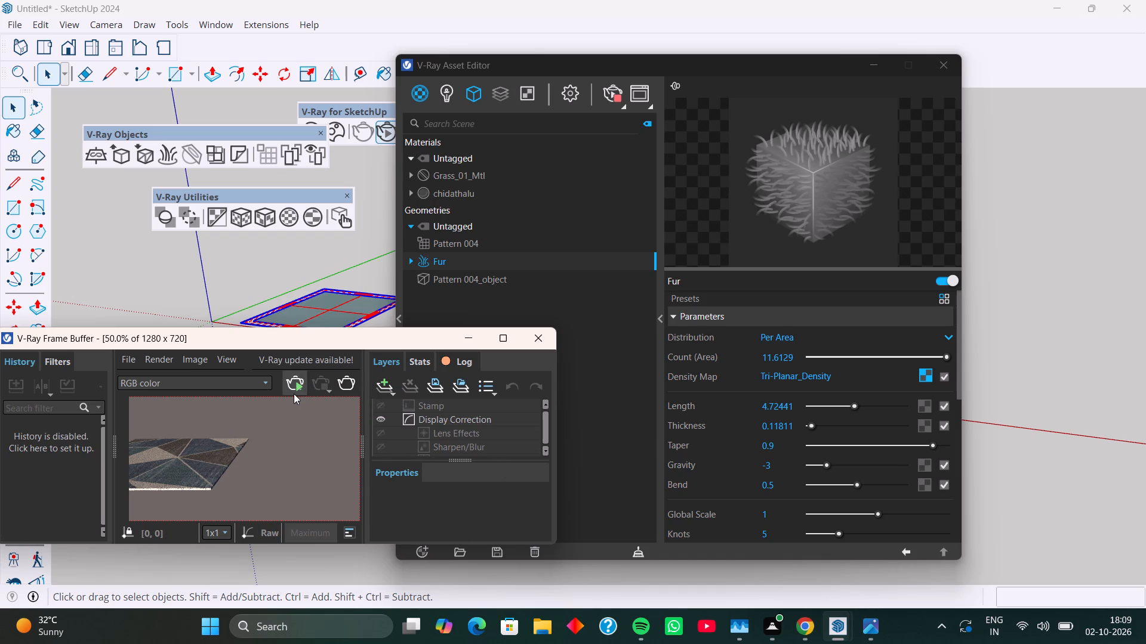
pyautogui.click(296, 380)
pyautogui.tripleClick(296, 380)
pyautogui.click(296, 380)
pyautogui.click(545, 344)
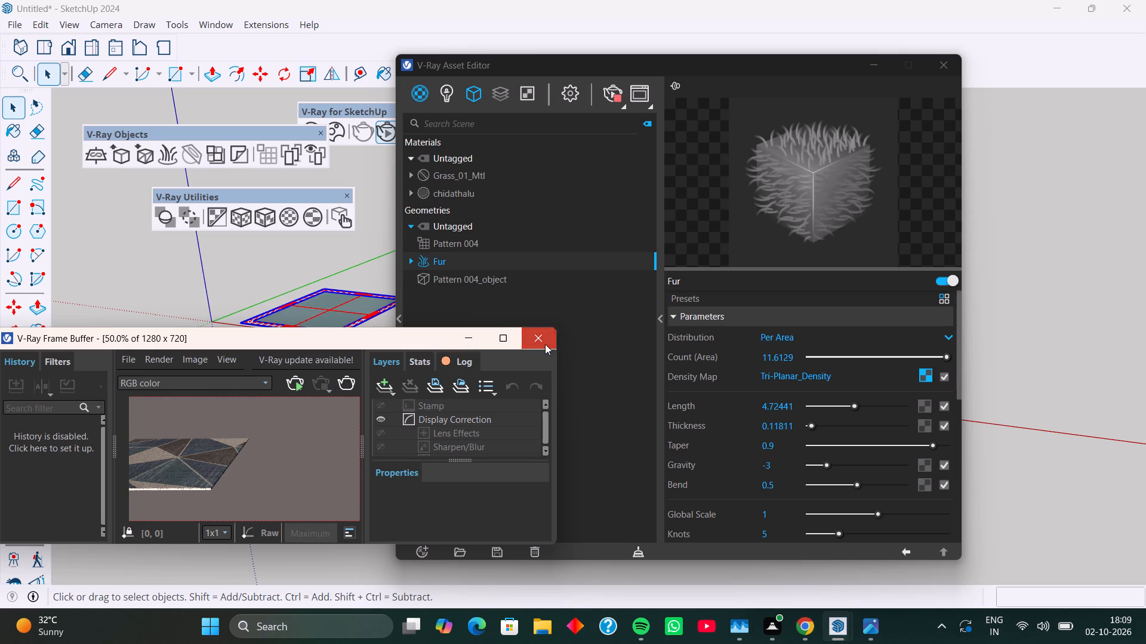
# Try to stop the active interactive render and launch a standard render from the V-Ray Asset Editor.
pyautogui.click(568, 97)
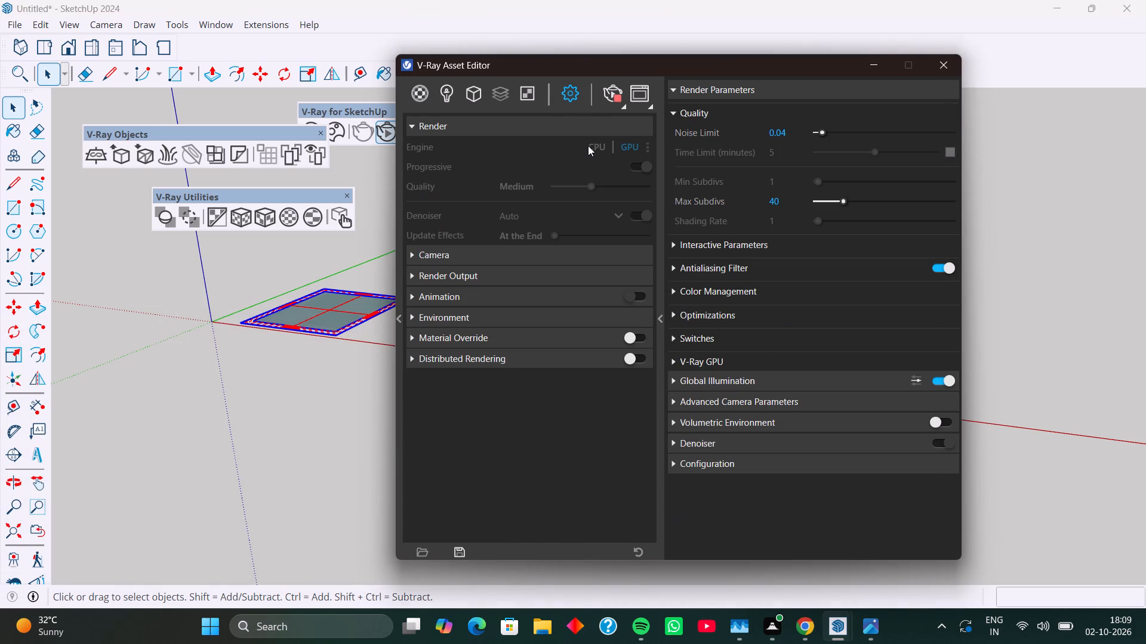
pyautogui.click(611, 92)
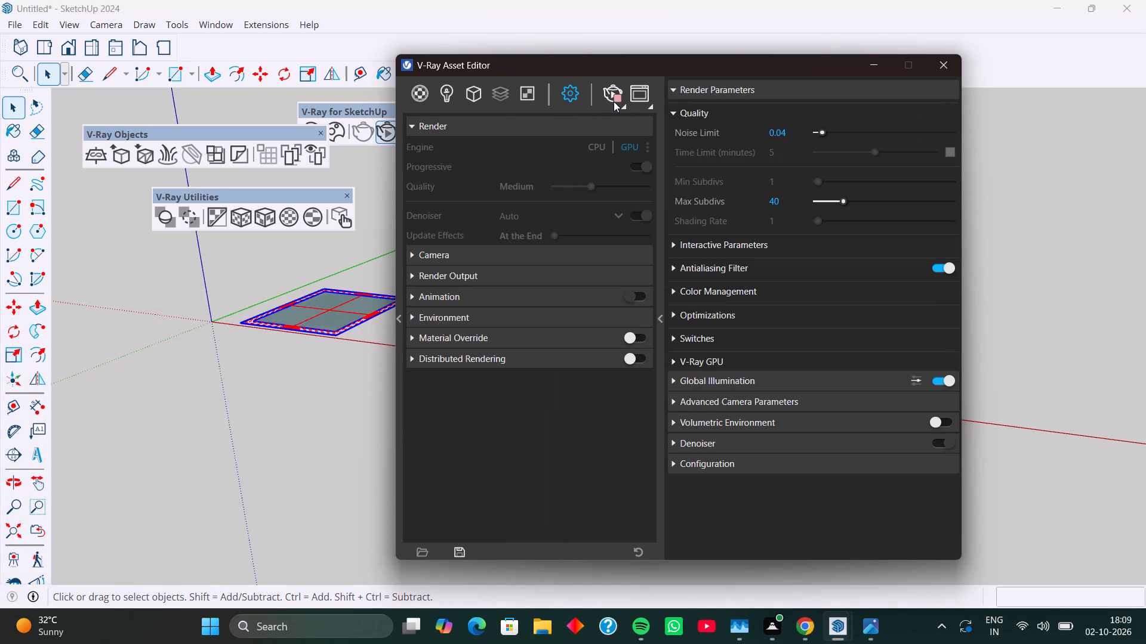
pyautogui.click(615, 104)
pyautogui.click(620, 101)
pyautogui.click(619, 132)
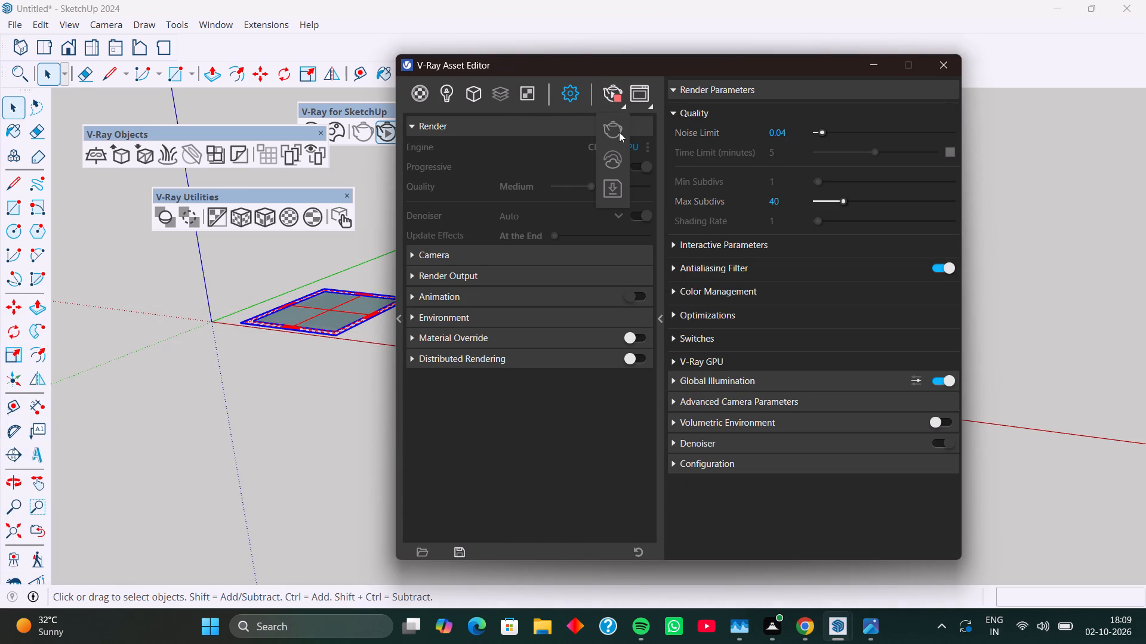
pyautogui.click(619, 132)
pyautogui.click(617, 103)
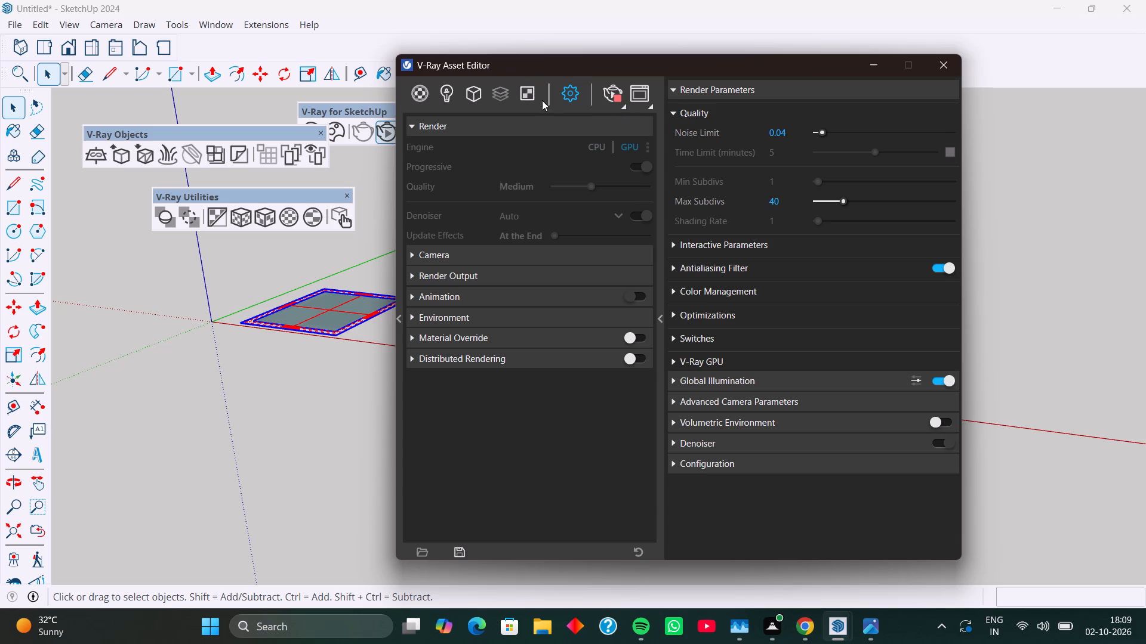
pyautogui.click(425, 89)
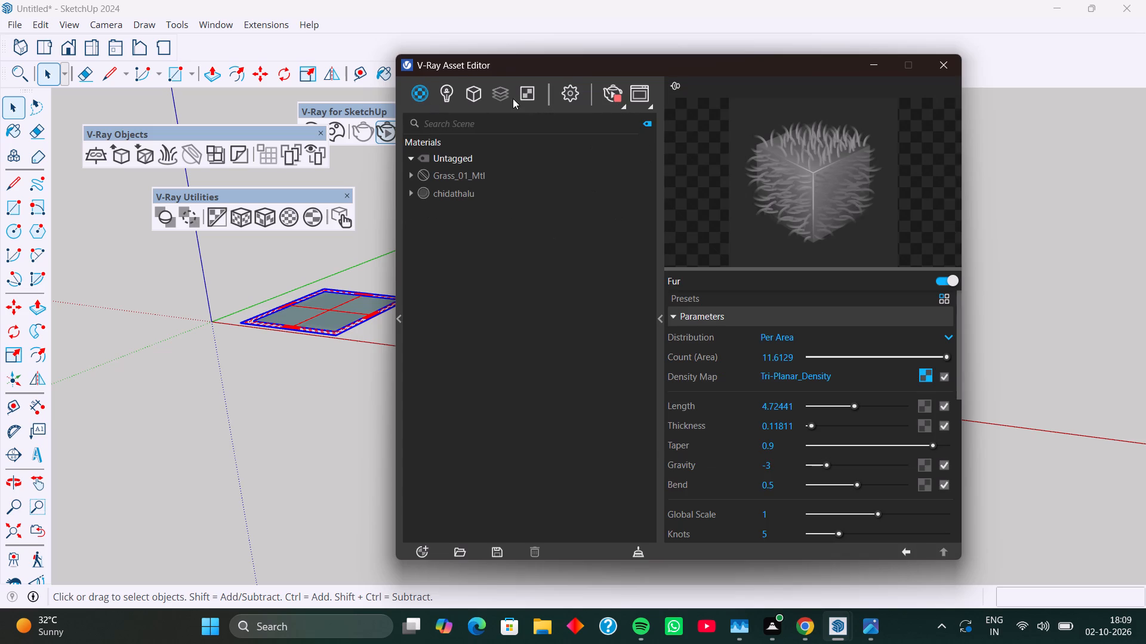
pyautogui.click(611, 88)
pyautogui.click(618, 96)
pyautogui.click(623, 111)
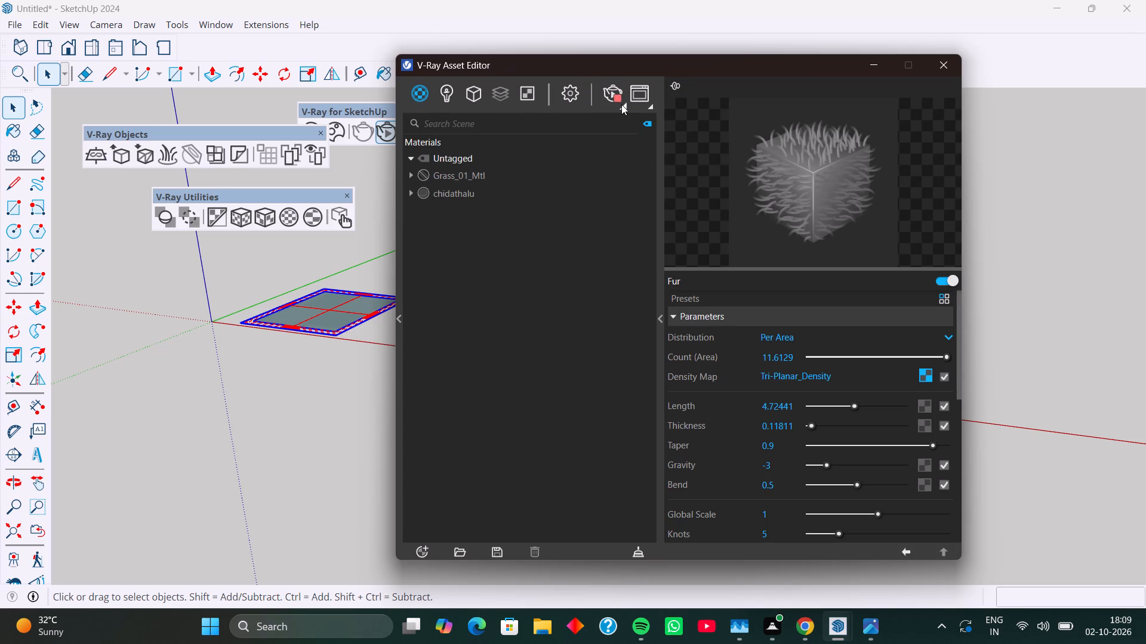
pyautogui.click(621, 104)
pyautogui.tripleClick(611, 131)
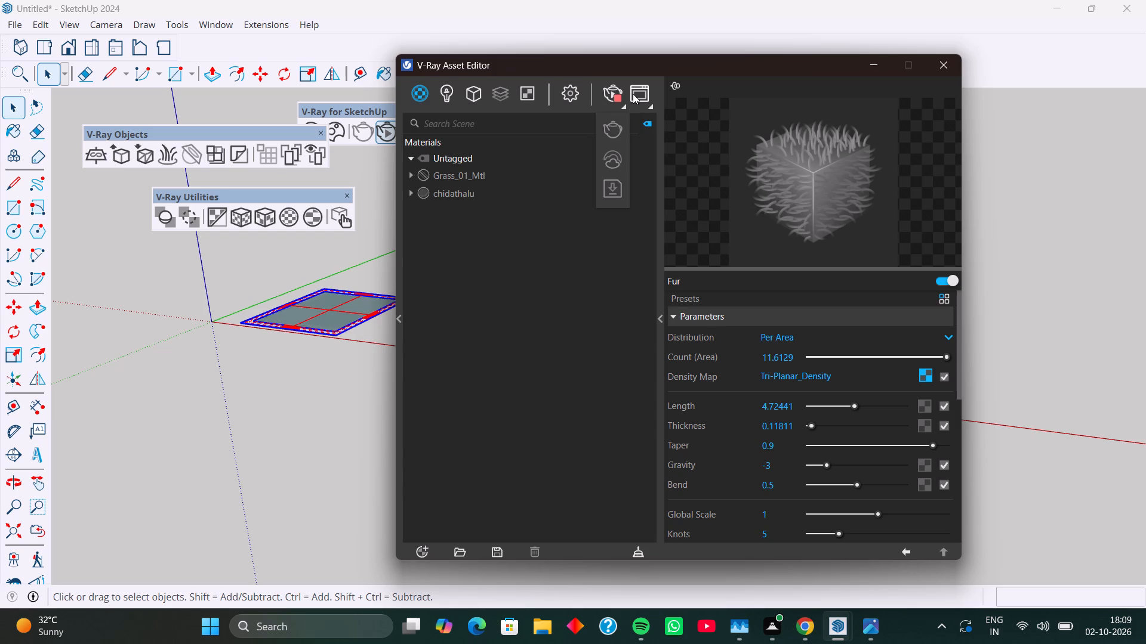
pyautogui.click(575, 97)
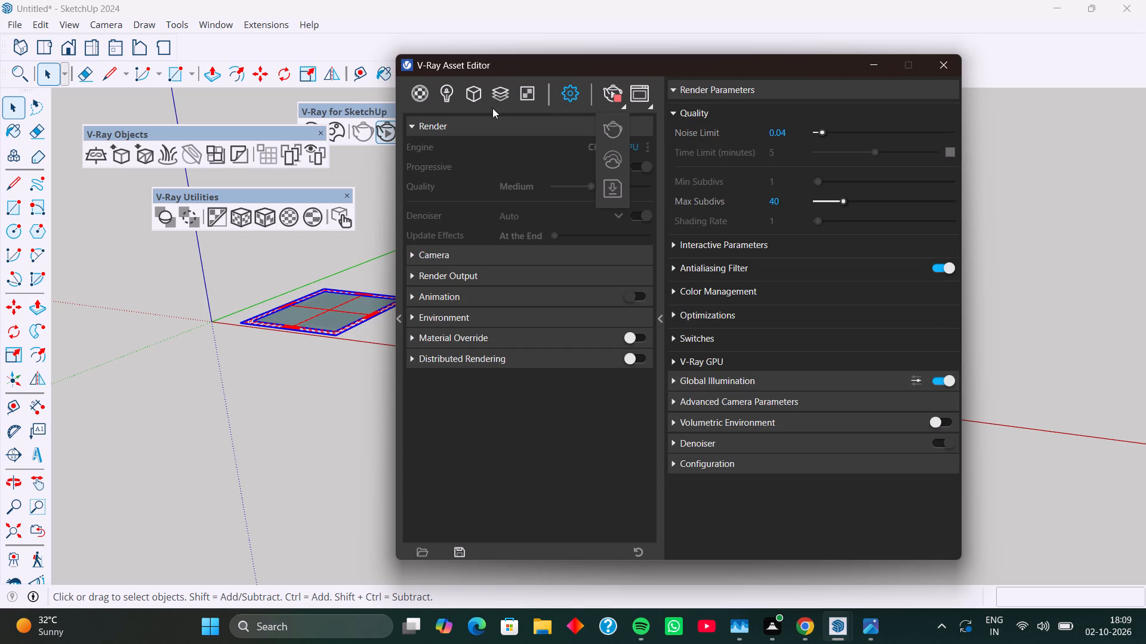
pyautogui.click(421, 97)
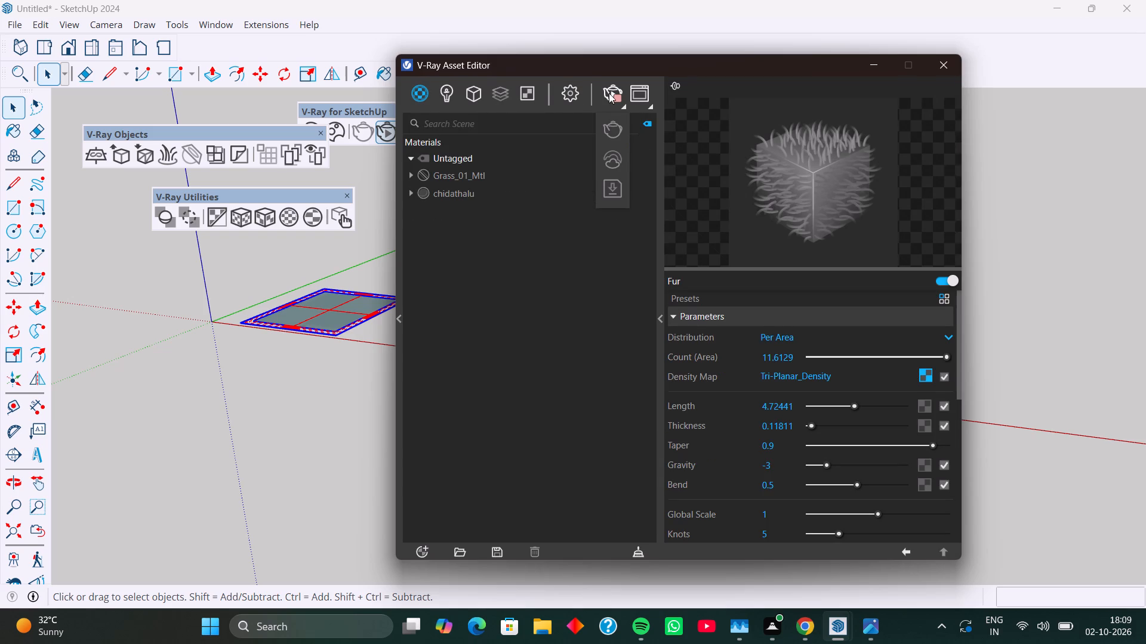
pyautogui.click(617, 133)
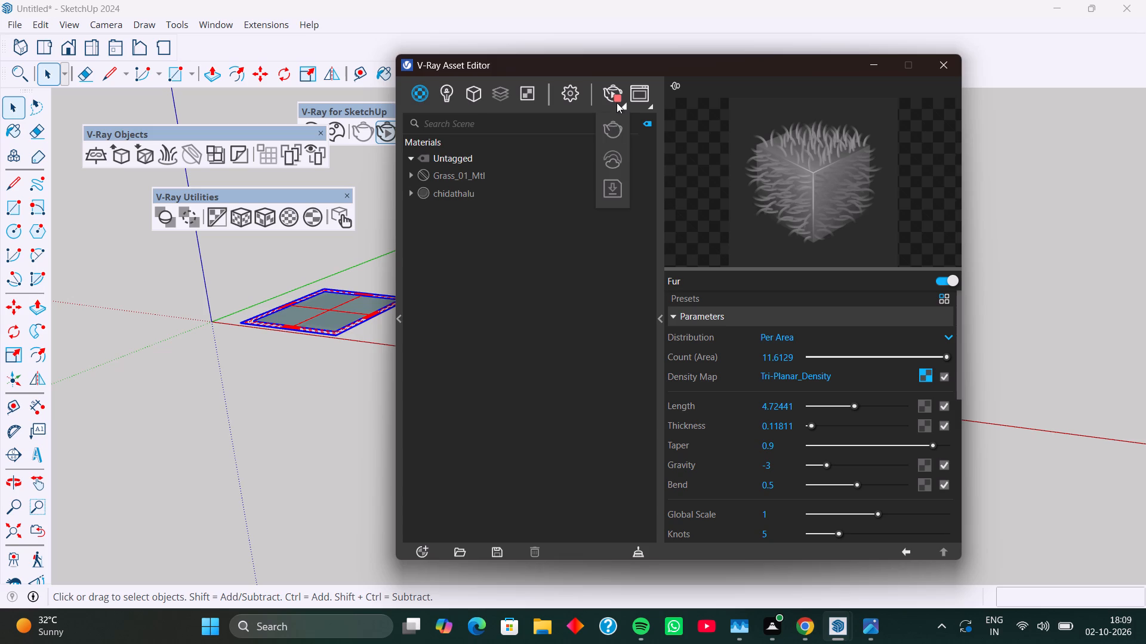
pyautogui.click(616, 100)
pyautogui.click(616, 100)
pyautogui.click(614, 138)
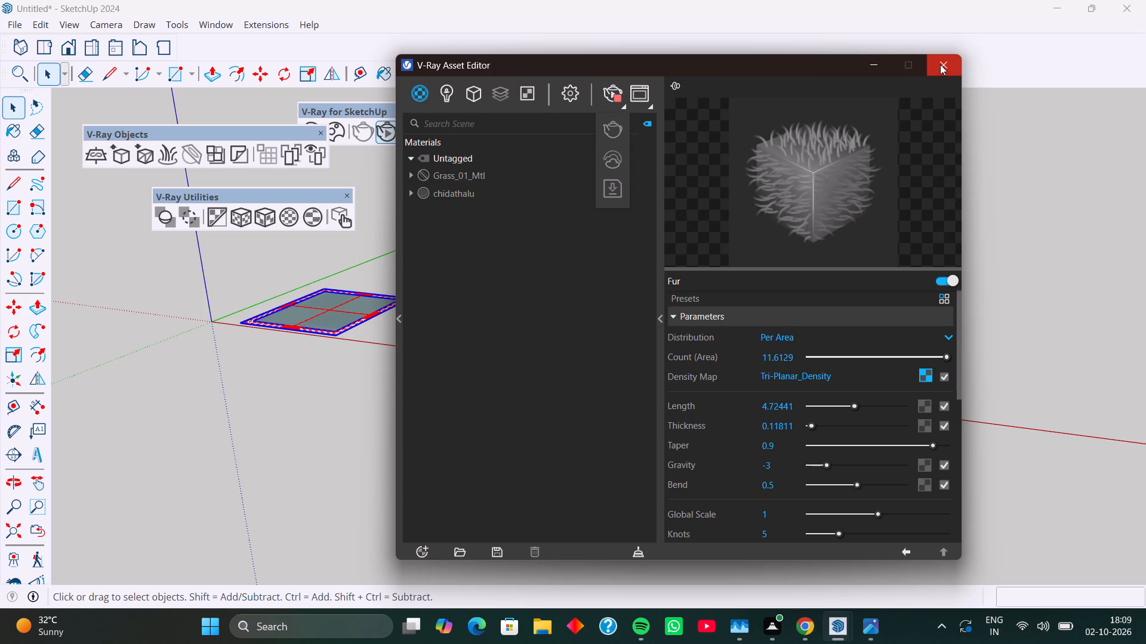
# Close the V-Ray Asset Editor.
pyautogui.click(940, 64)
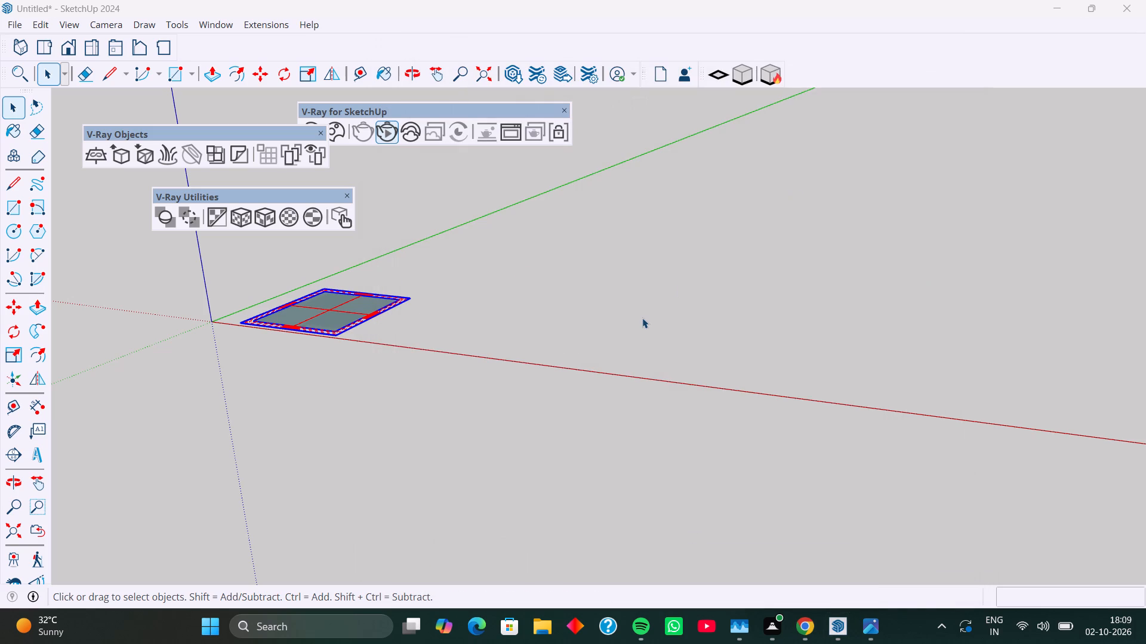
# Deselect the carpet and examine its surface and dashed fur outlines up close from above.
pyautogui.moveTo(612, 373); pyautogui.dragTo(604, 376)
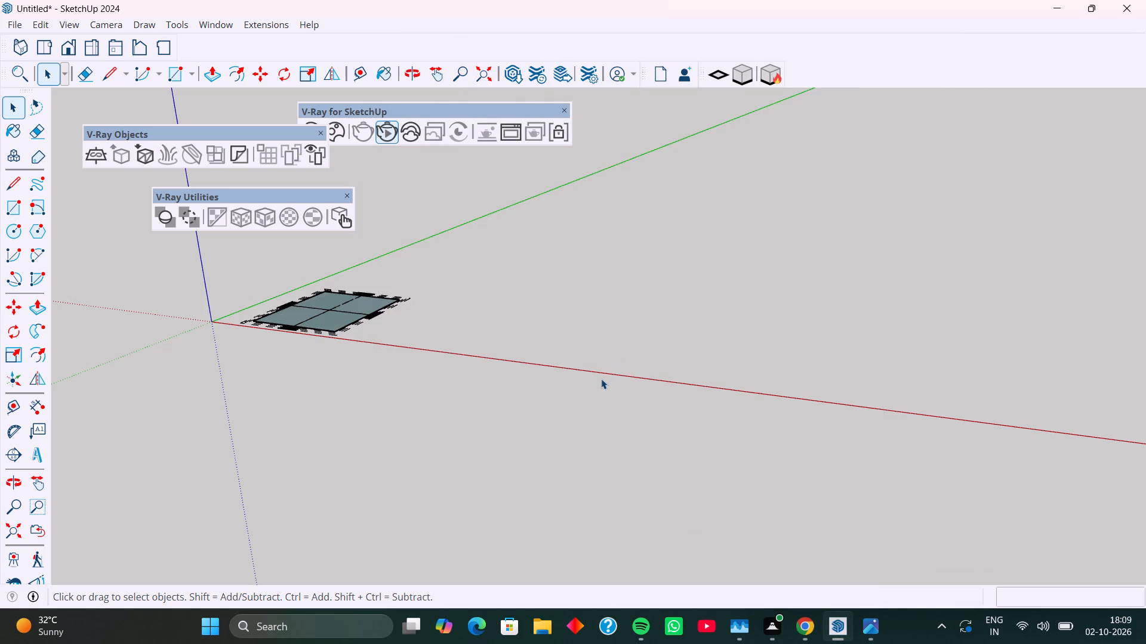
pyautogui.scroll(-3, 601, 379)
pyautogui.moveTo(356, 385); pyautogui.dragTo(506, 415, button='middle')
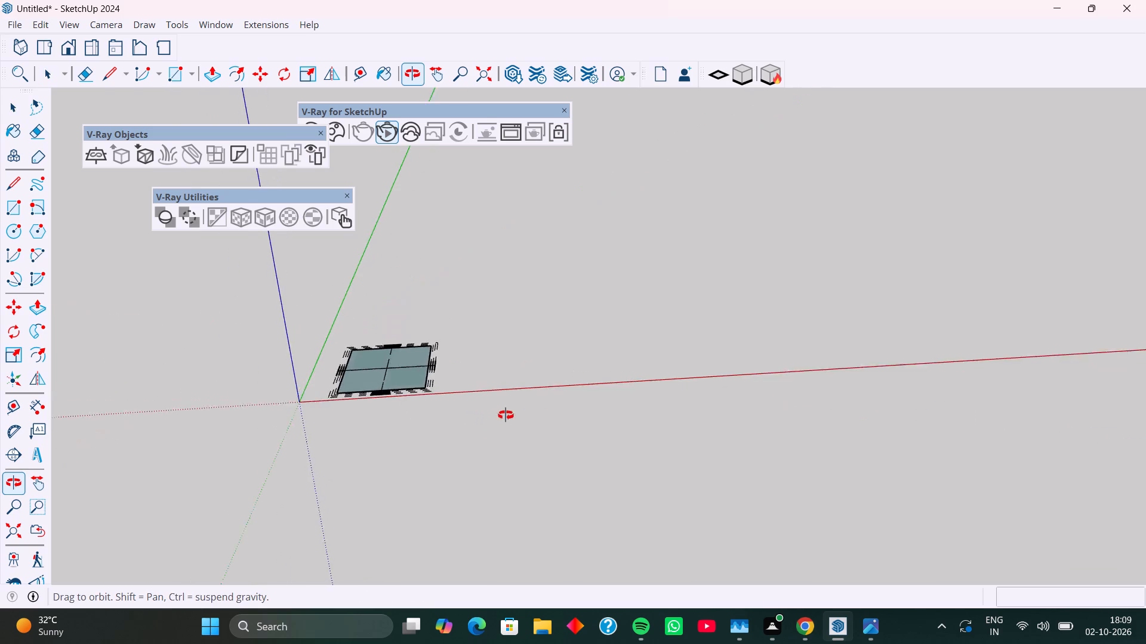
pyautogui.moveTo(506, 415); pyautogui.dragTo(475, 512, button='middle')
pyautogui.scroll(5, 436, 391)
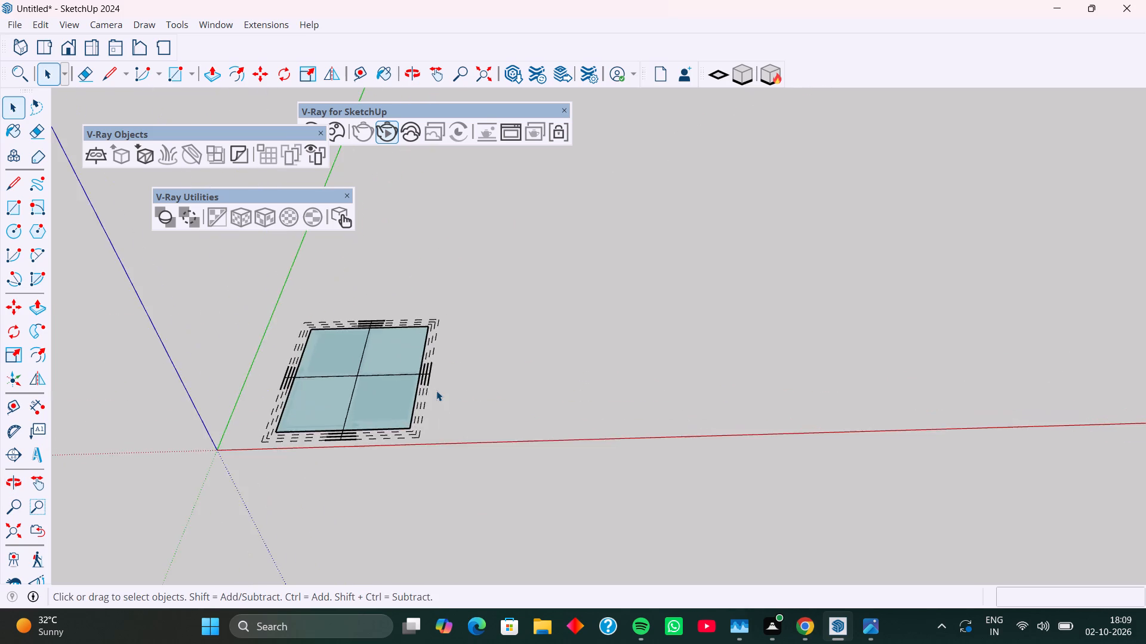
pyautogui.scroll(5, 408, 403)
pyautogui.moveTo(402, 406); pyautogui.dragTo(401, 497, button='middle')
pyautogui.scroll(1, 402, 406)
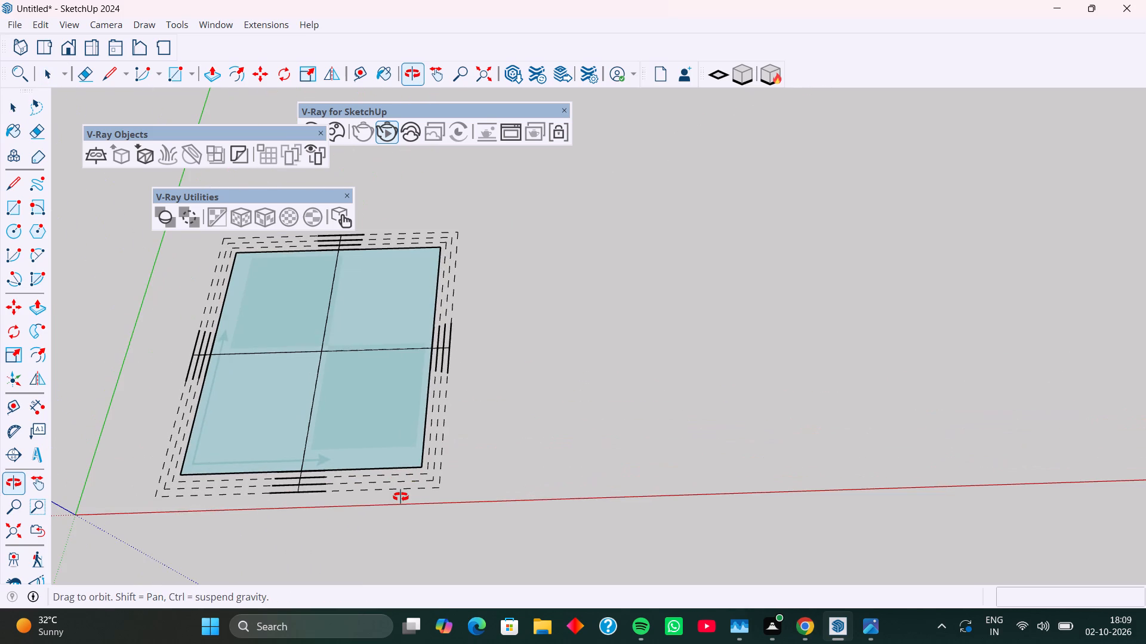
pyautogui.moveTo(401, 497); pyautogui.dragTo(389, 535, button='middle')
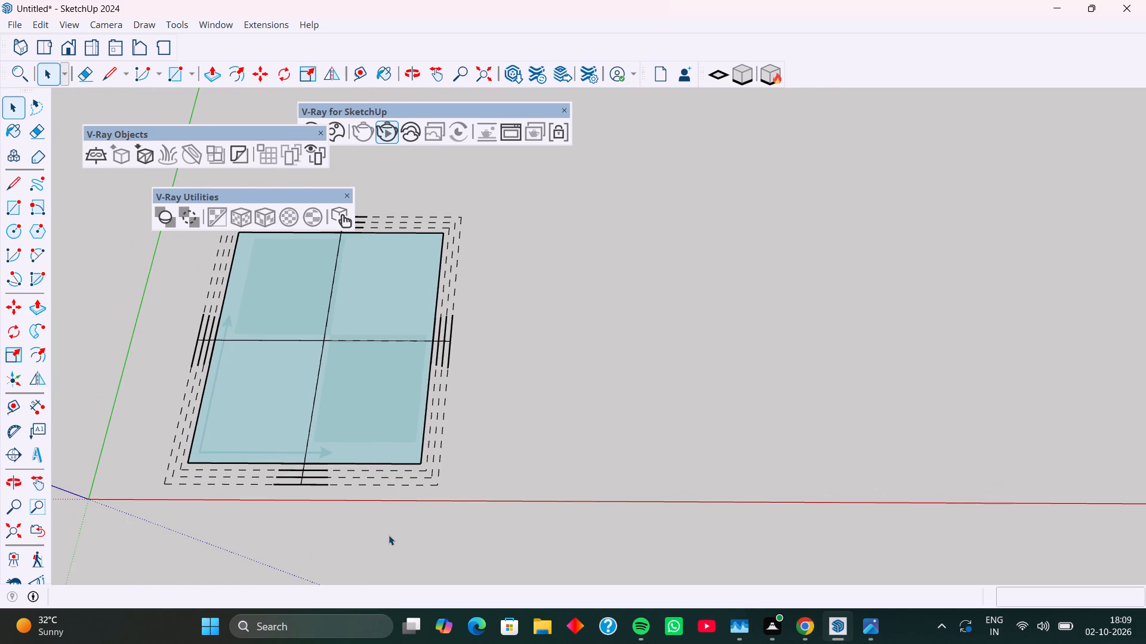
pyautogui.scroll(12, 387, 498)
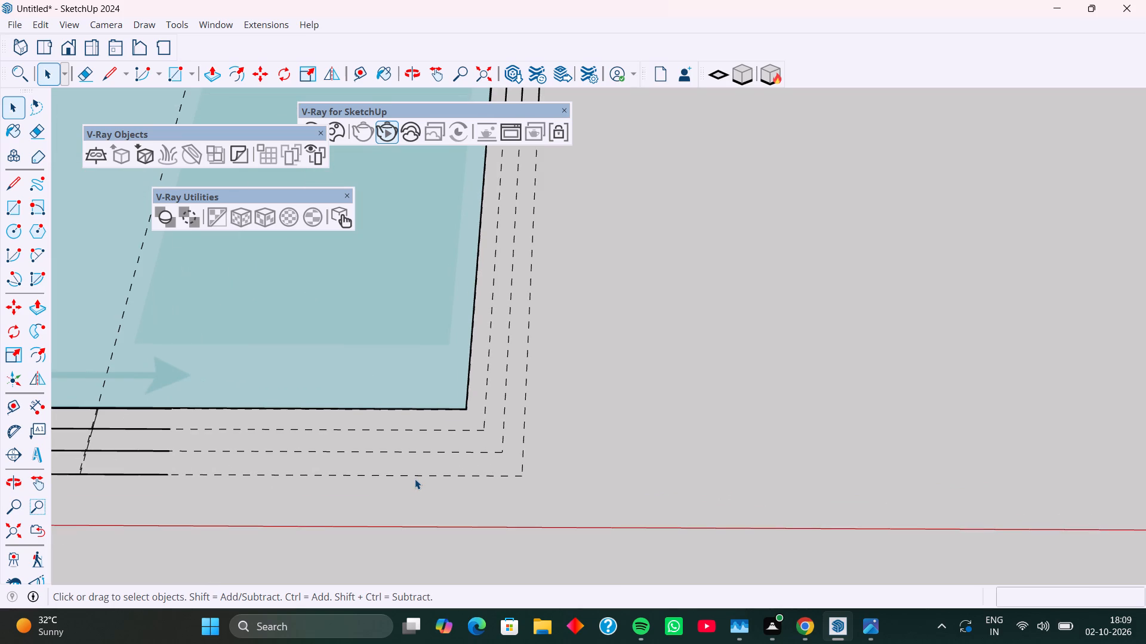
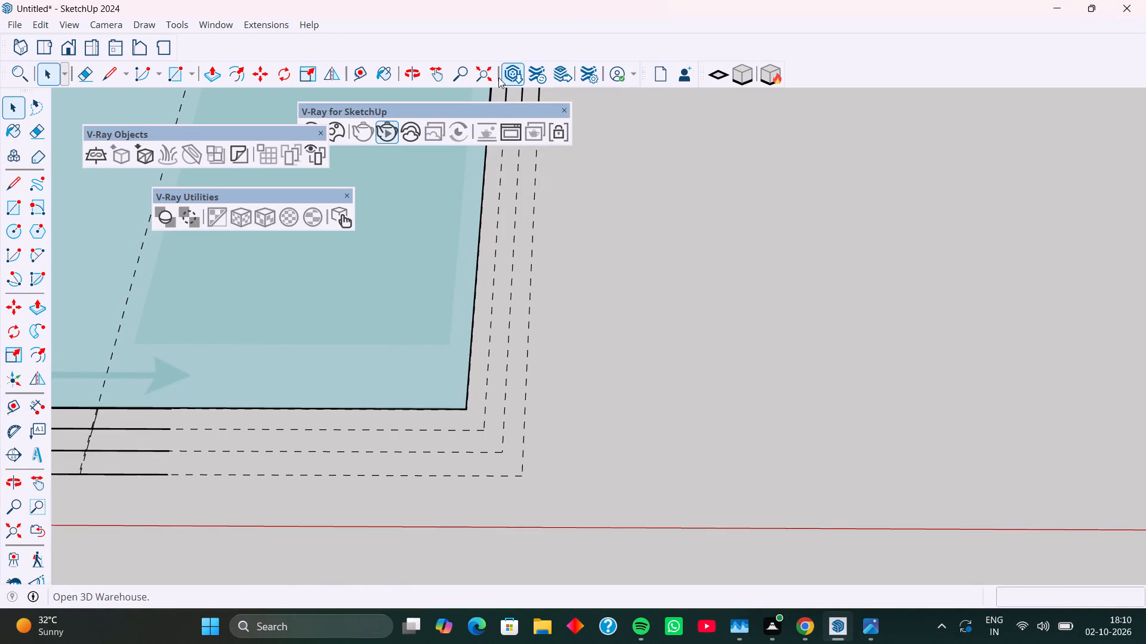
# Try to reopen the V-Ray Asset Editor, moving the floating V-Ray for SketchUp toolbar clear of the V-Ray Objects toolbar.
pyautogui.click(476, 109)
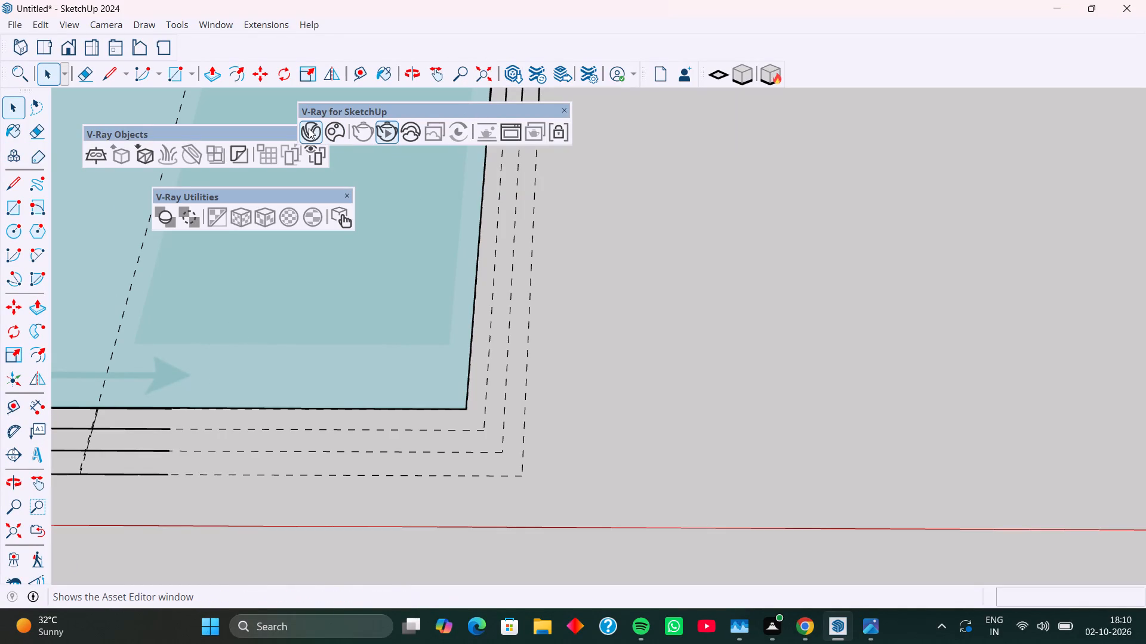
pyautogui.click(309, 128)
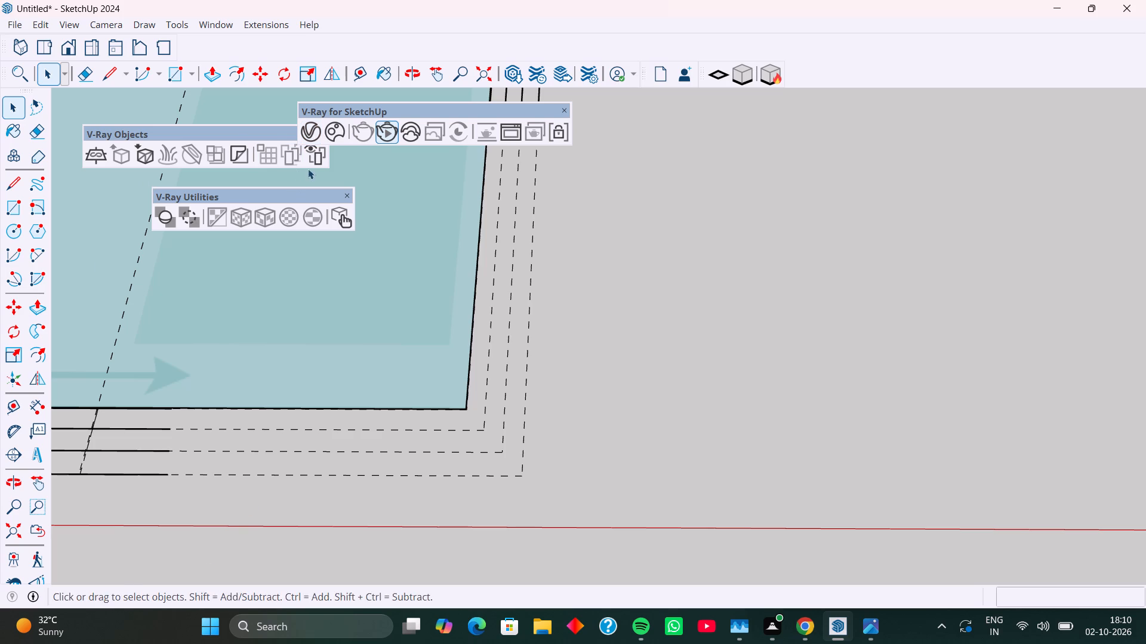
pyautogui.click(309, 125)
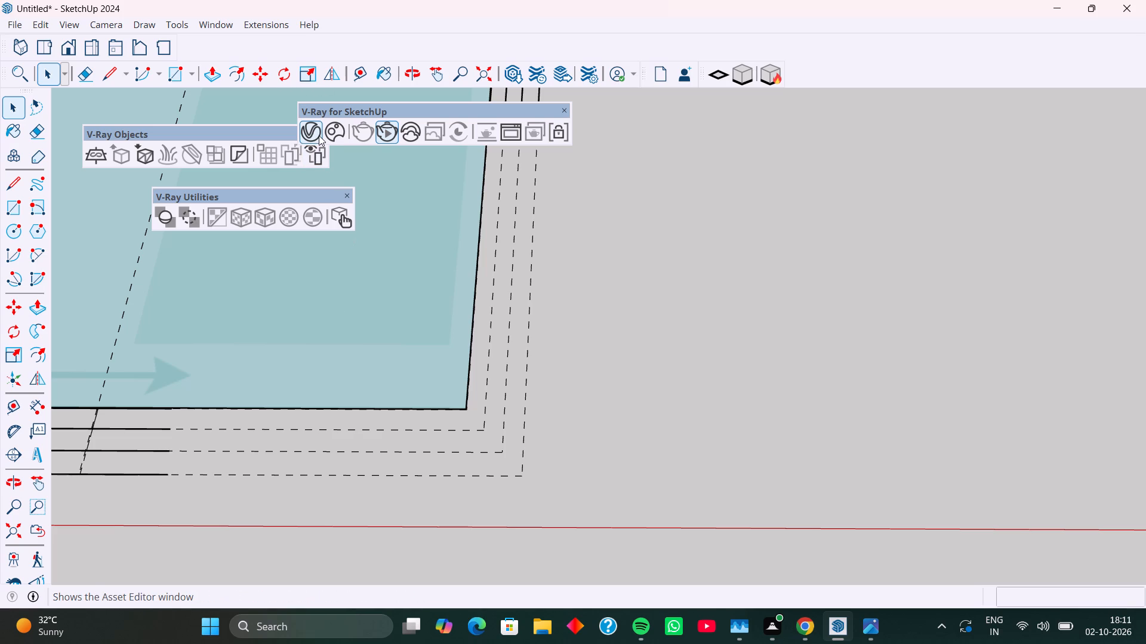
pyautogui.click(319, 135)
pyautogui.moveTo(411, 107); pyautogui.dragTo(746, 130)
pyautogui.doubleClick(636, 154)
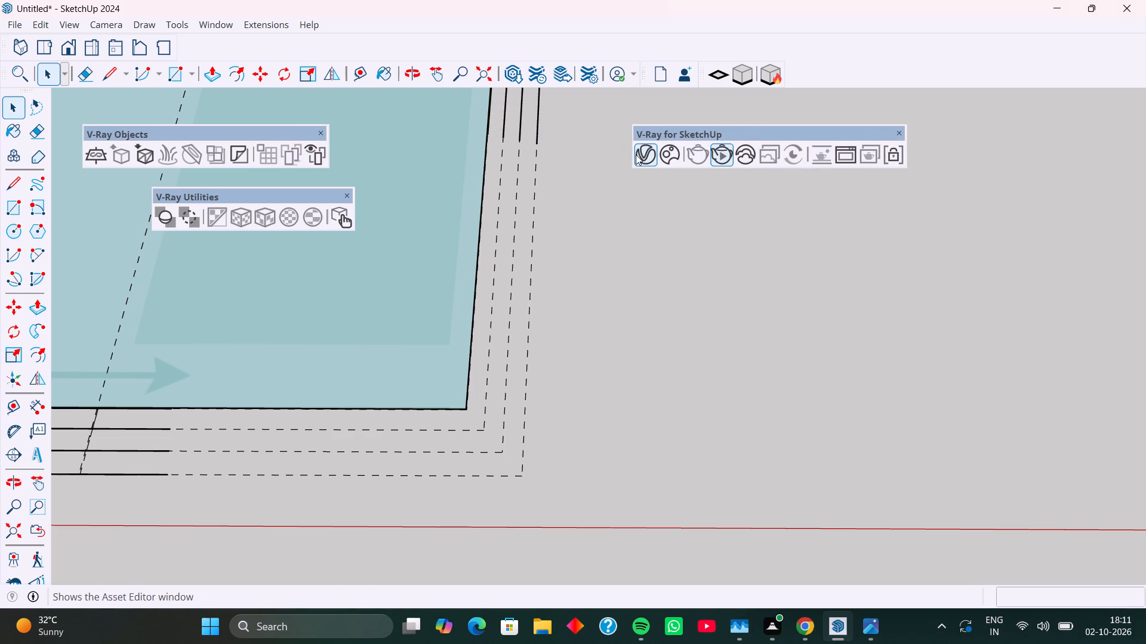
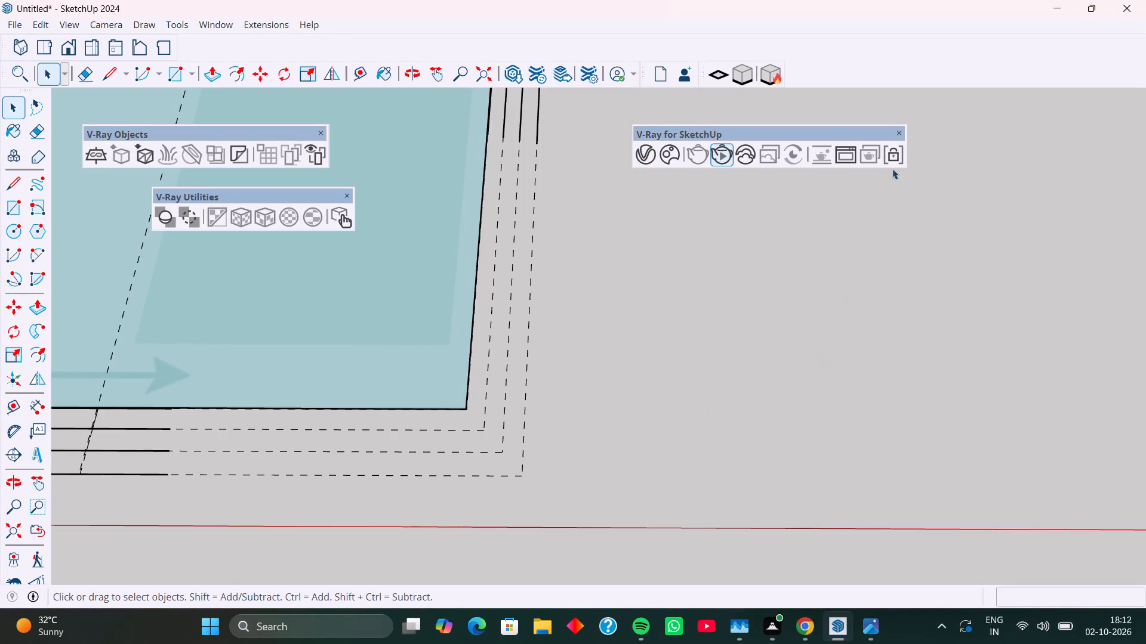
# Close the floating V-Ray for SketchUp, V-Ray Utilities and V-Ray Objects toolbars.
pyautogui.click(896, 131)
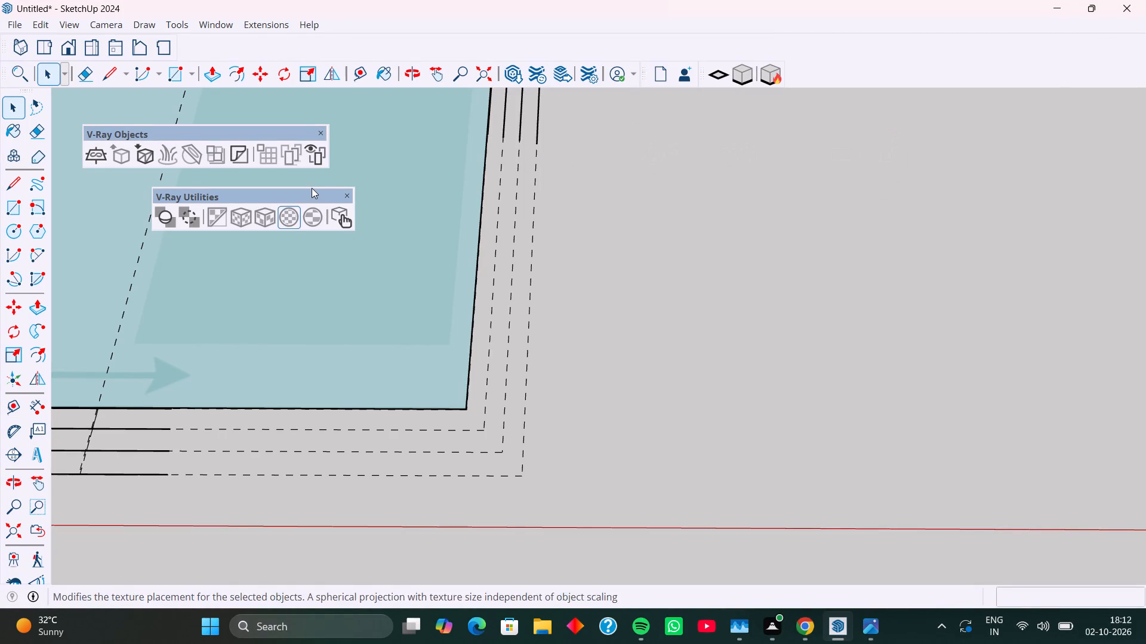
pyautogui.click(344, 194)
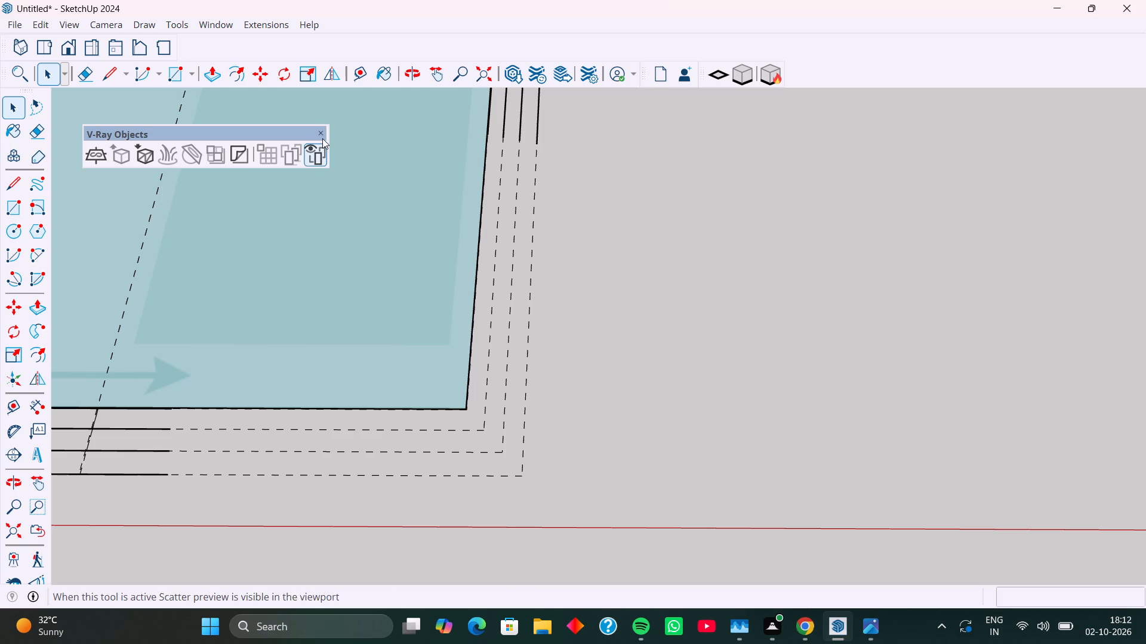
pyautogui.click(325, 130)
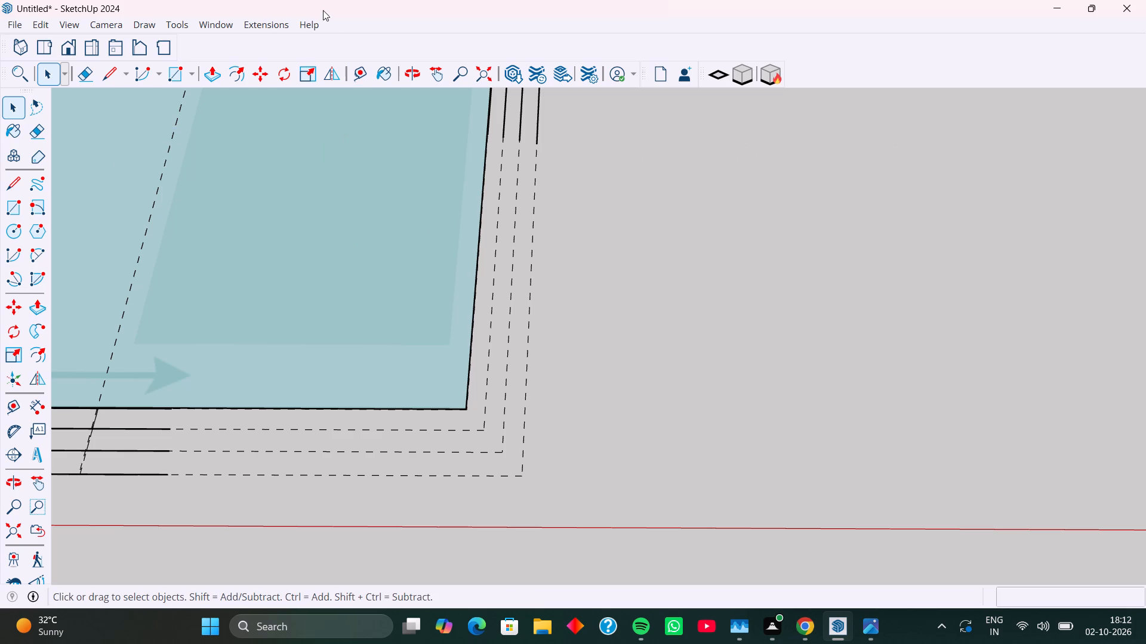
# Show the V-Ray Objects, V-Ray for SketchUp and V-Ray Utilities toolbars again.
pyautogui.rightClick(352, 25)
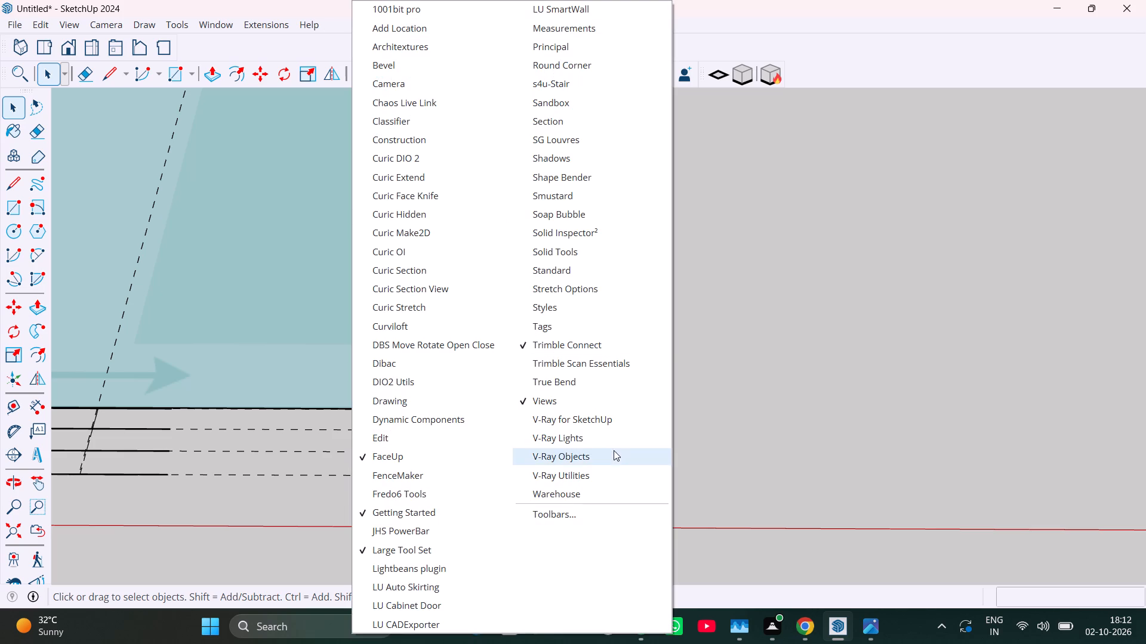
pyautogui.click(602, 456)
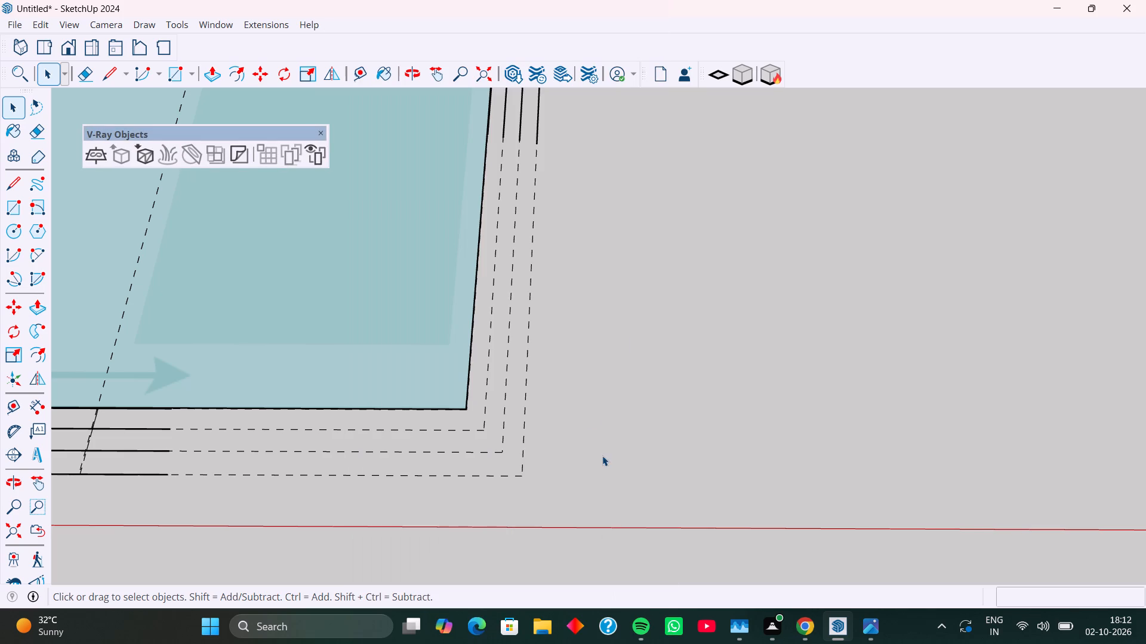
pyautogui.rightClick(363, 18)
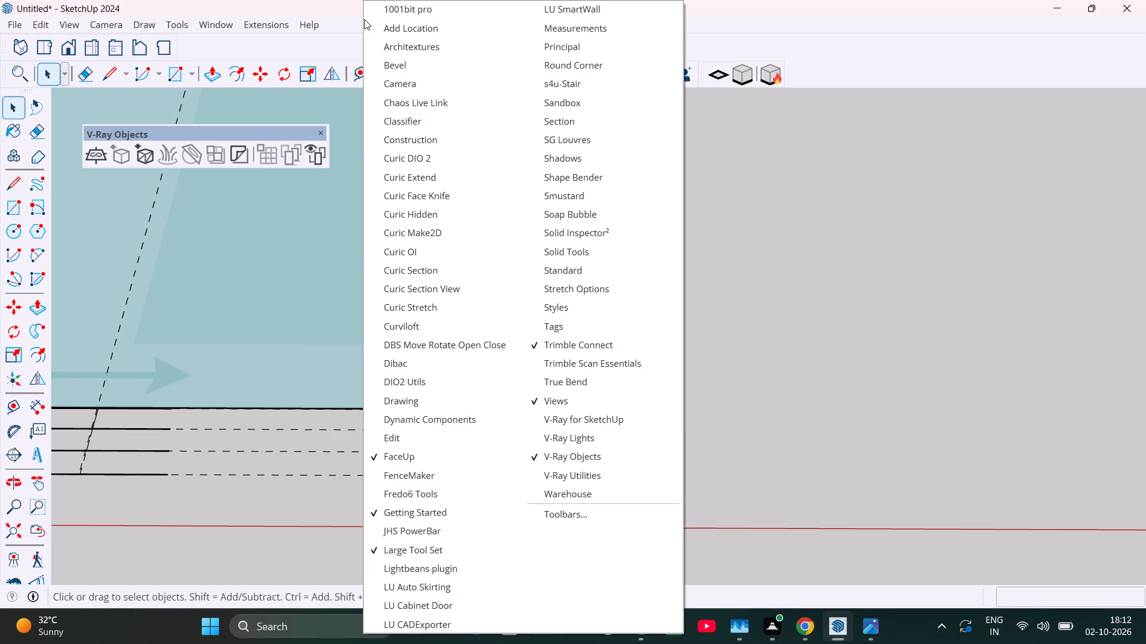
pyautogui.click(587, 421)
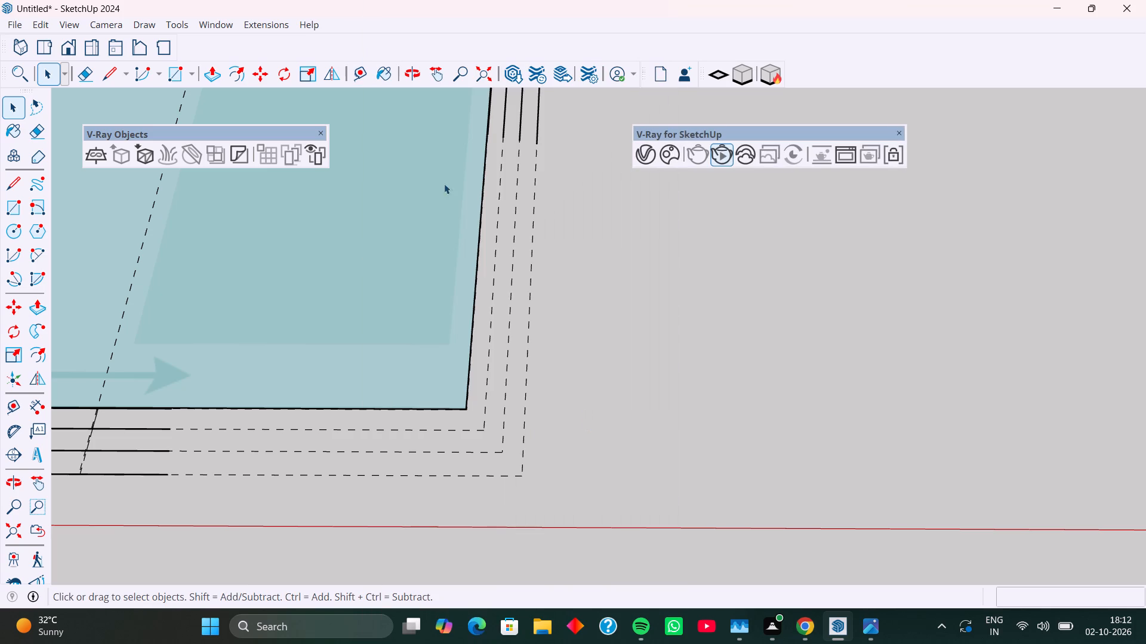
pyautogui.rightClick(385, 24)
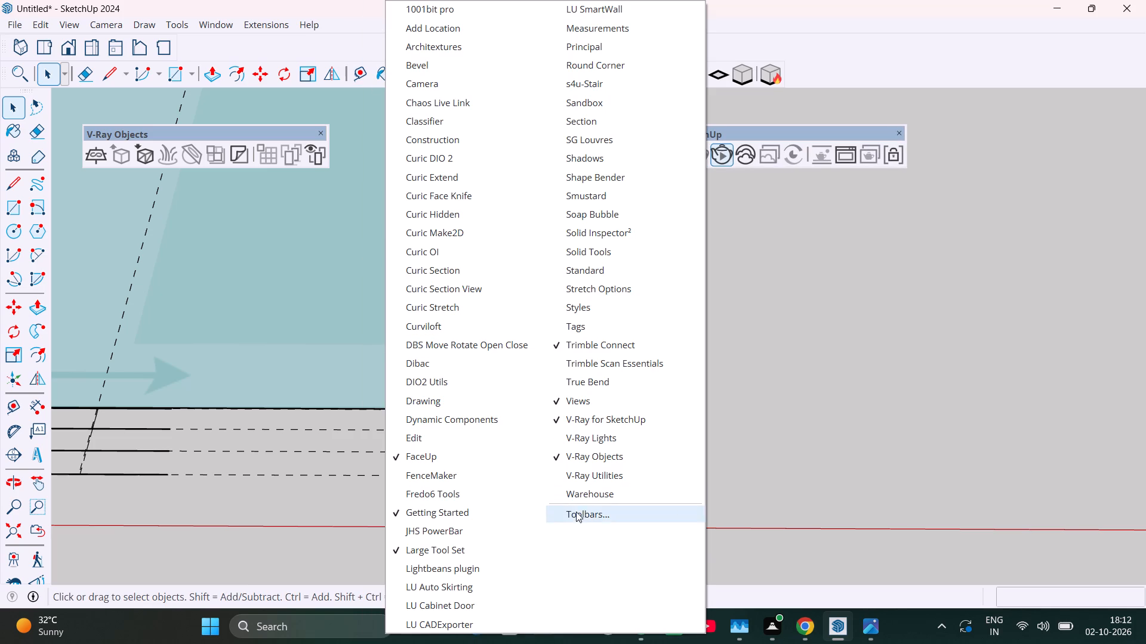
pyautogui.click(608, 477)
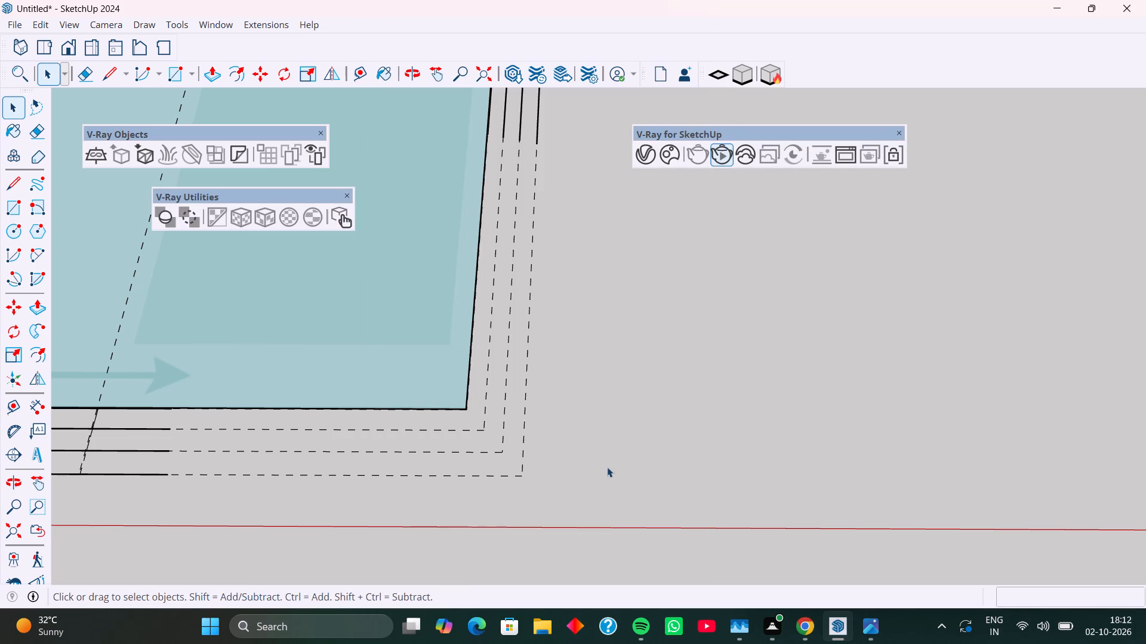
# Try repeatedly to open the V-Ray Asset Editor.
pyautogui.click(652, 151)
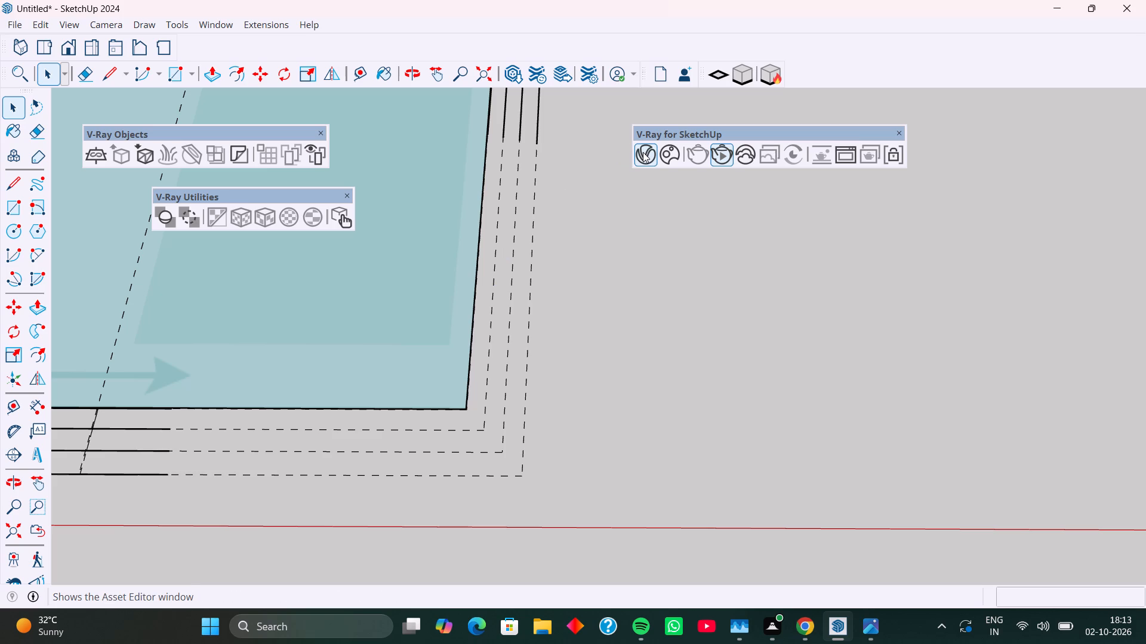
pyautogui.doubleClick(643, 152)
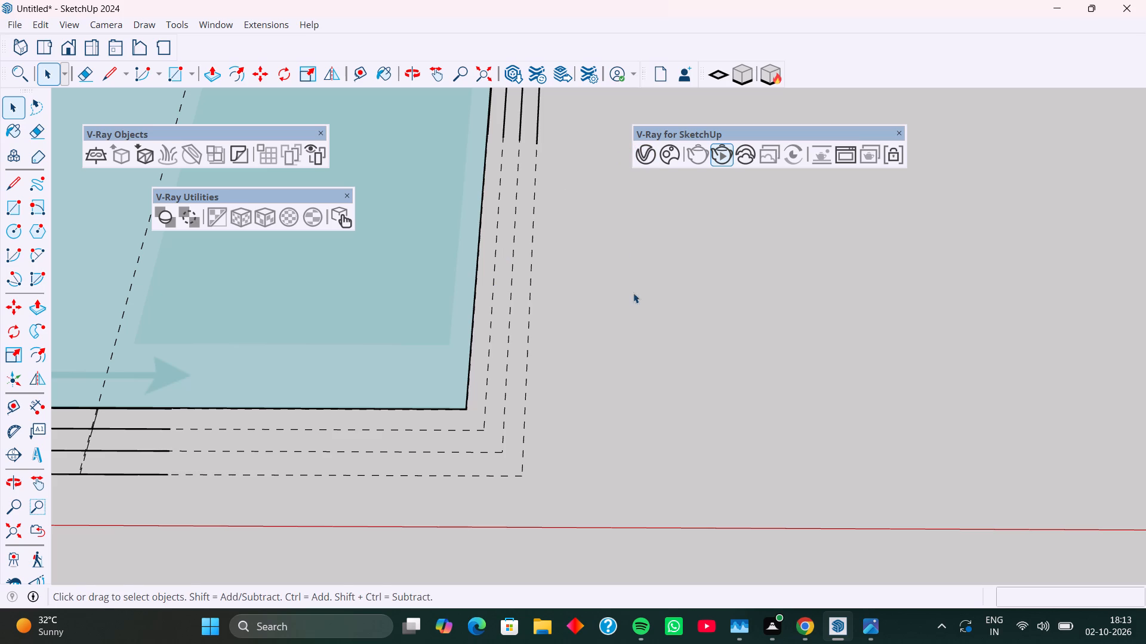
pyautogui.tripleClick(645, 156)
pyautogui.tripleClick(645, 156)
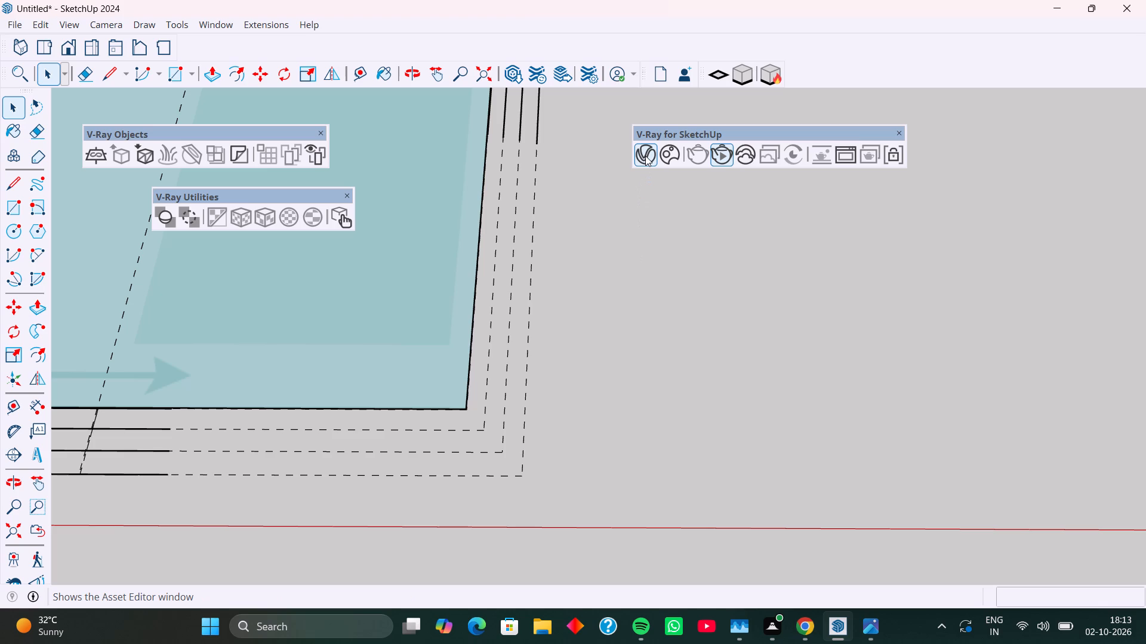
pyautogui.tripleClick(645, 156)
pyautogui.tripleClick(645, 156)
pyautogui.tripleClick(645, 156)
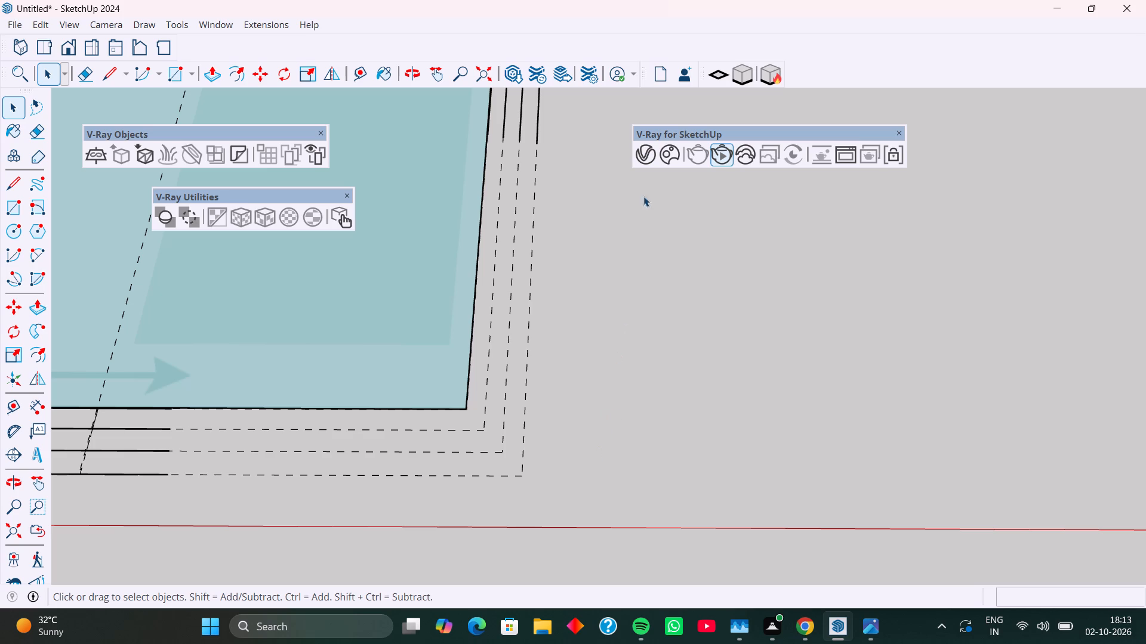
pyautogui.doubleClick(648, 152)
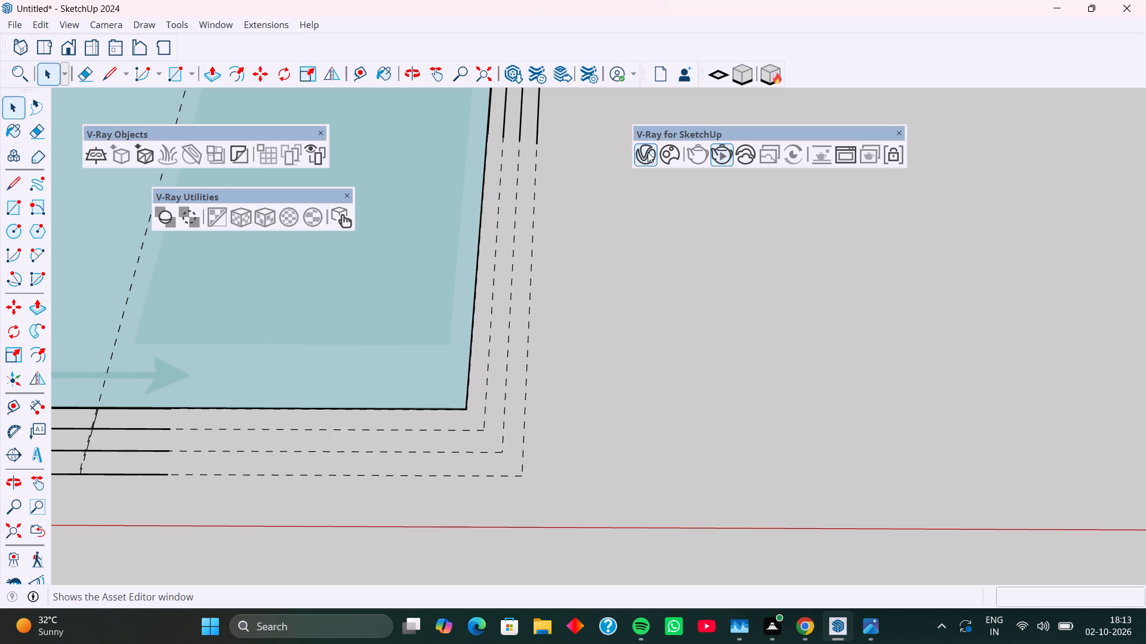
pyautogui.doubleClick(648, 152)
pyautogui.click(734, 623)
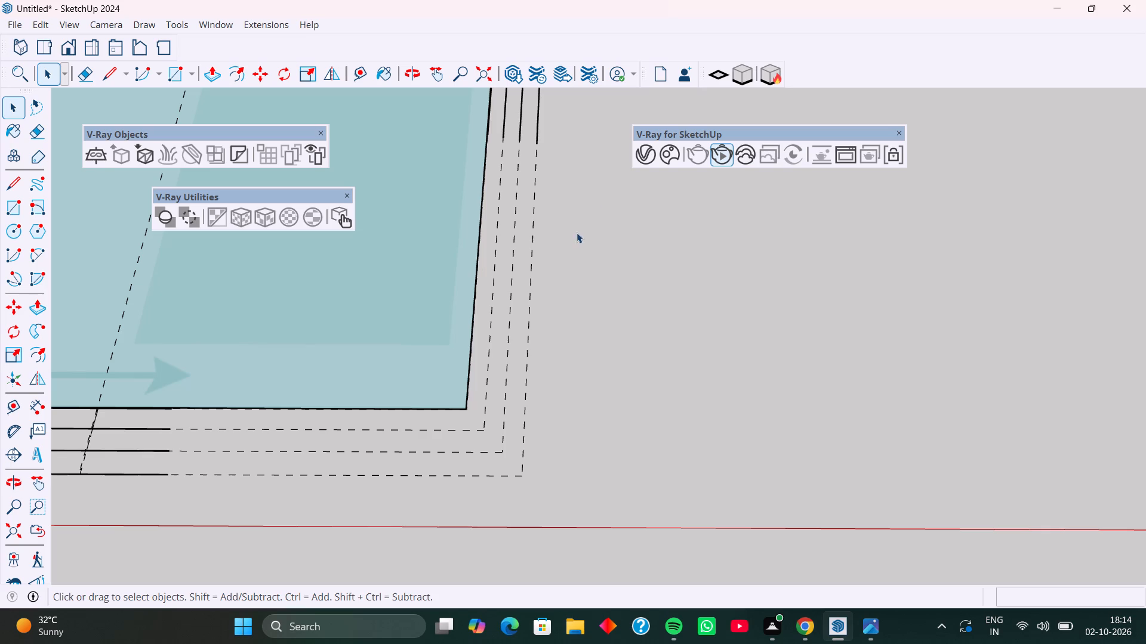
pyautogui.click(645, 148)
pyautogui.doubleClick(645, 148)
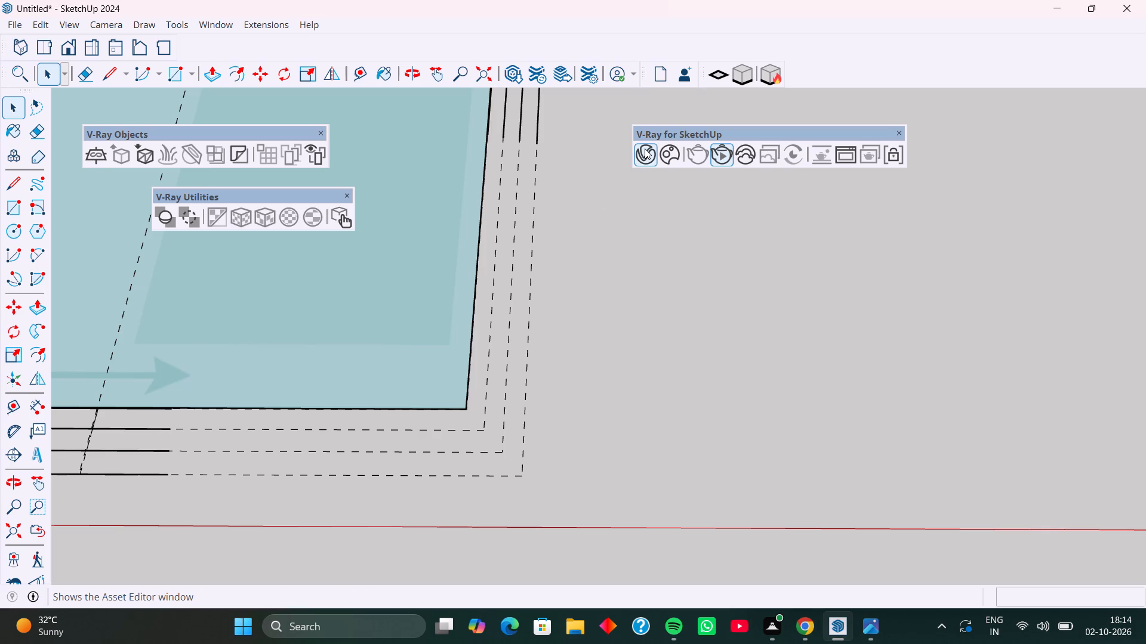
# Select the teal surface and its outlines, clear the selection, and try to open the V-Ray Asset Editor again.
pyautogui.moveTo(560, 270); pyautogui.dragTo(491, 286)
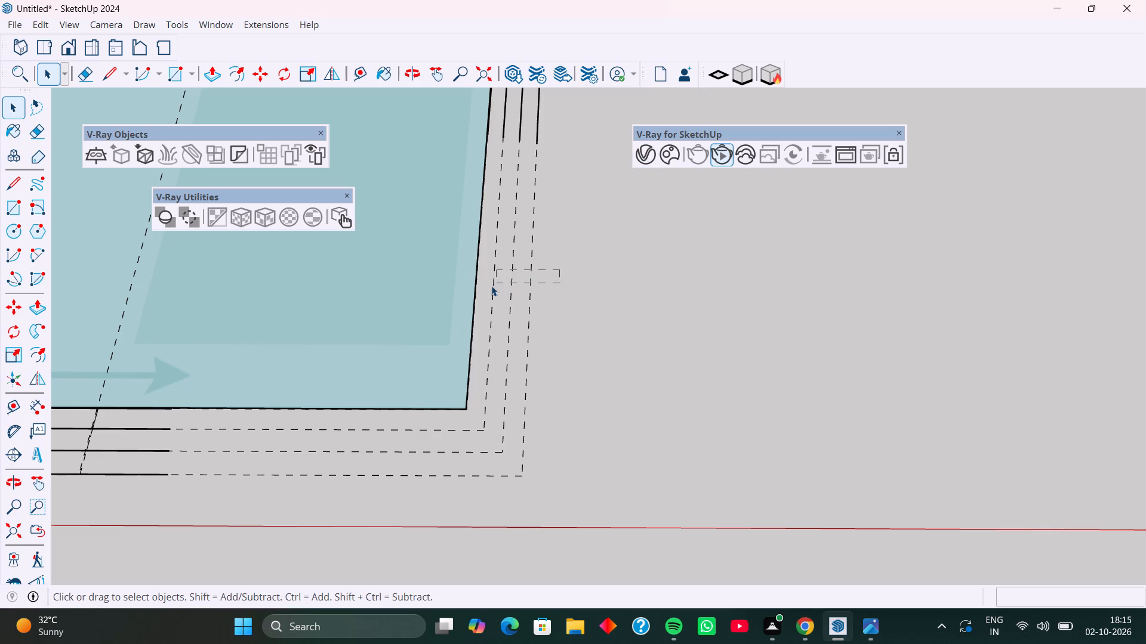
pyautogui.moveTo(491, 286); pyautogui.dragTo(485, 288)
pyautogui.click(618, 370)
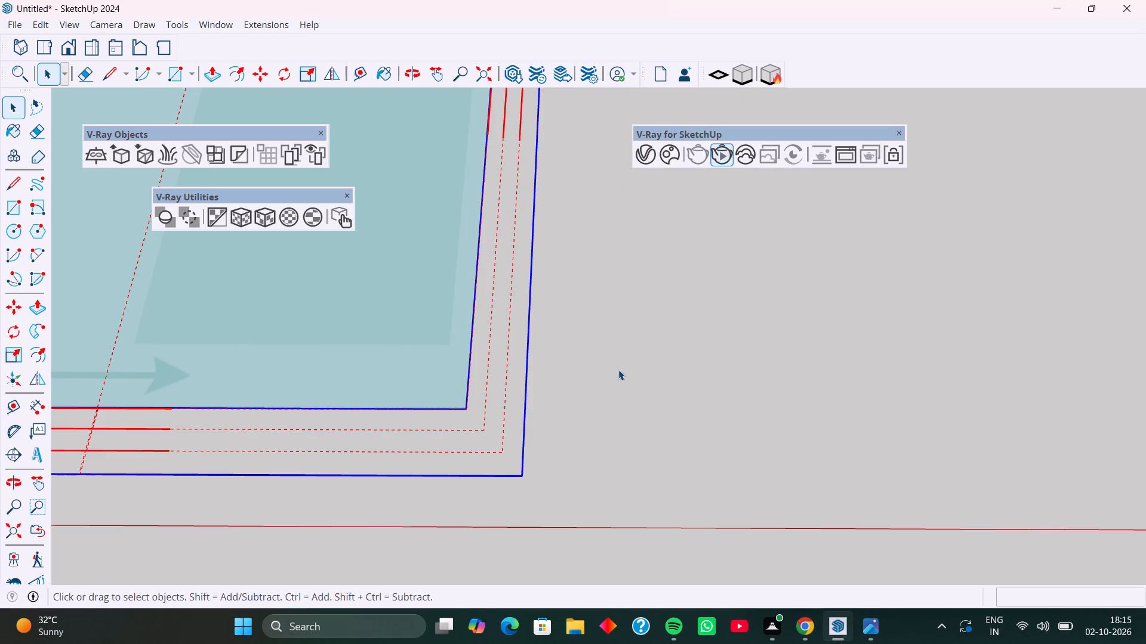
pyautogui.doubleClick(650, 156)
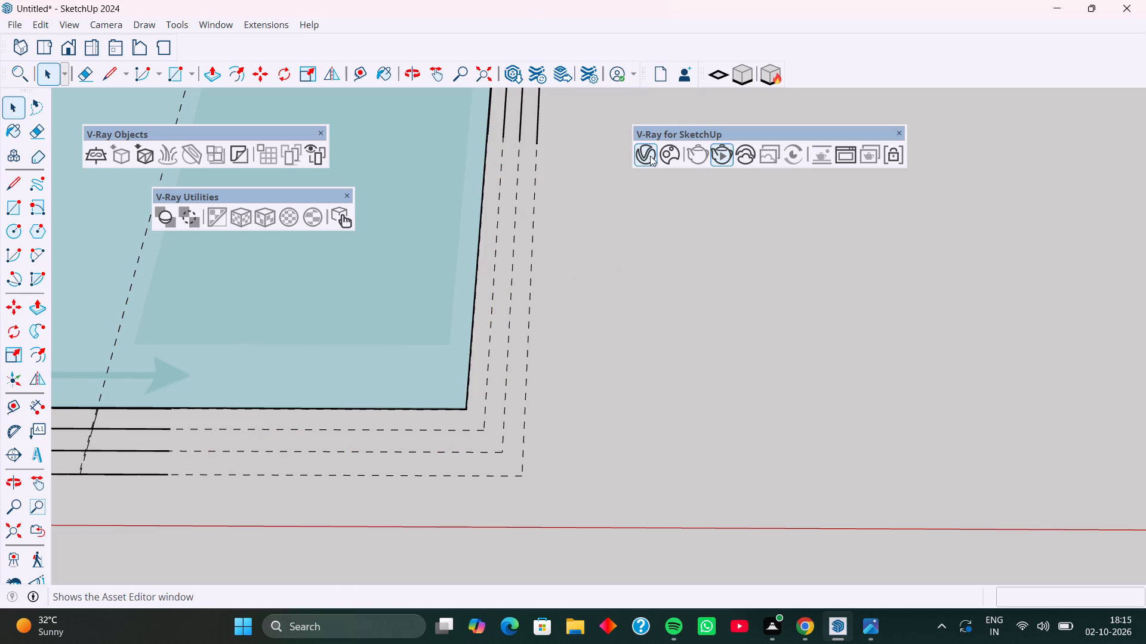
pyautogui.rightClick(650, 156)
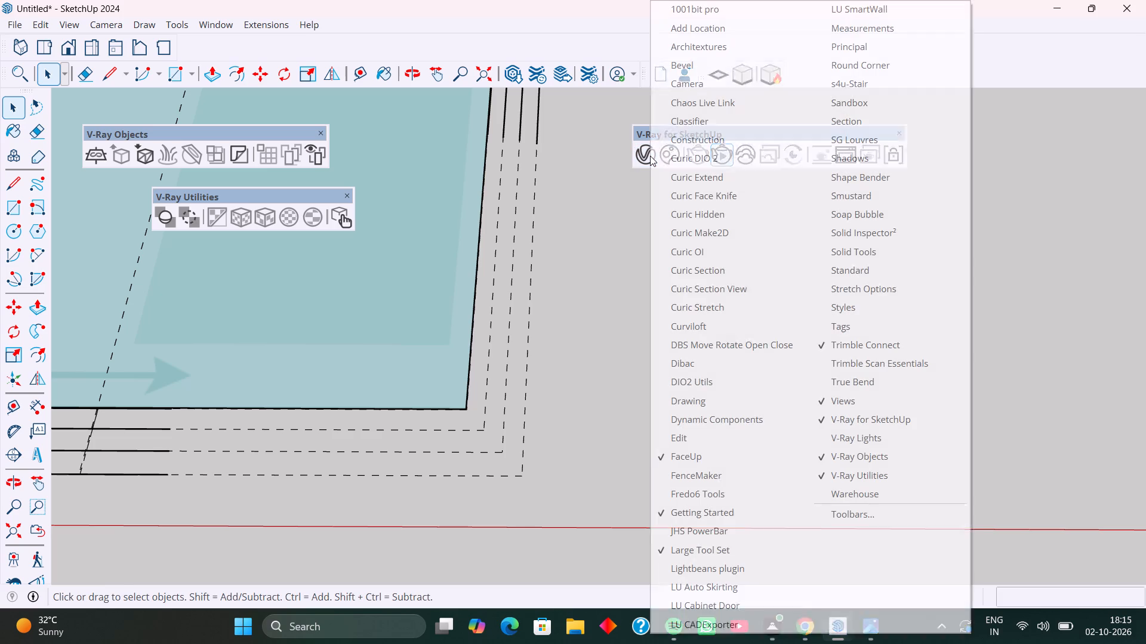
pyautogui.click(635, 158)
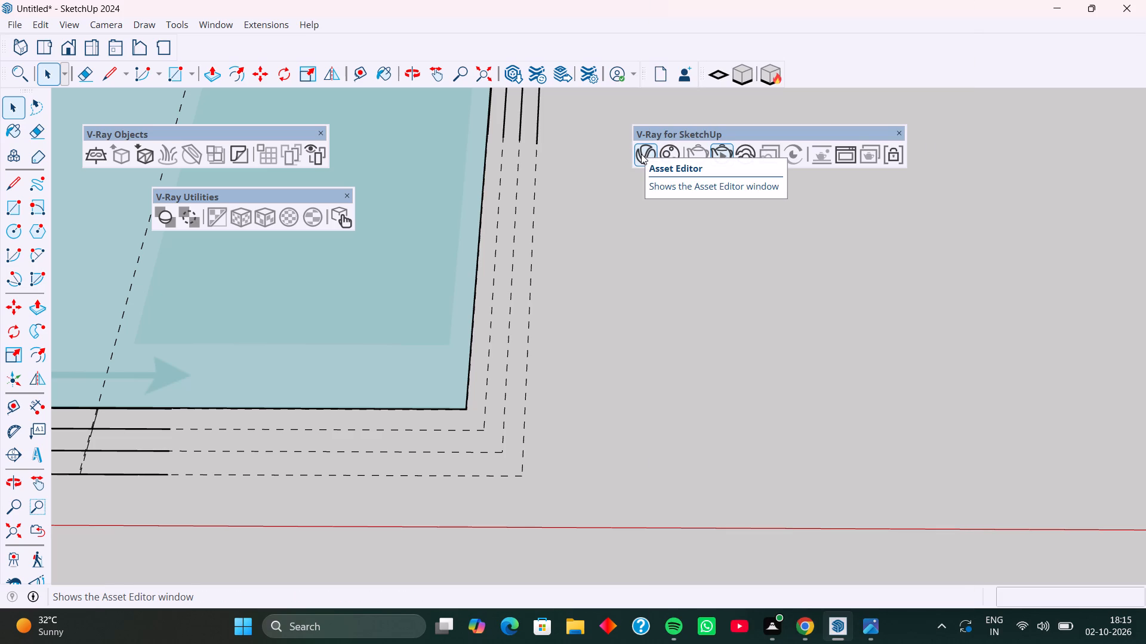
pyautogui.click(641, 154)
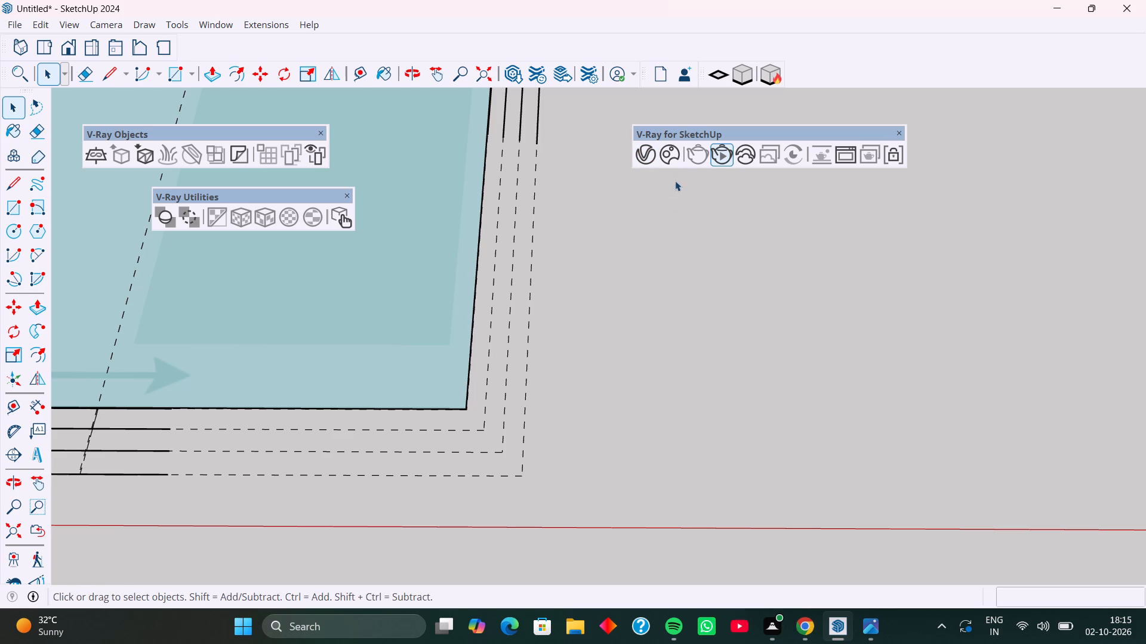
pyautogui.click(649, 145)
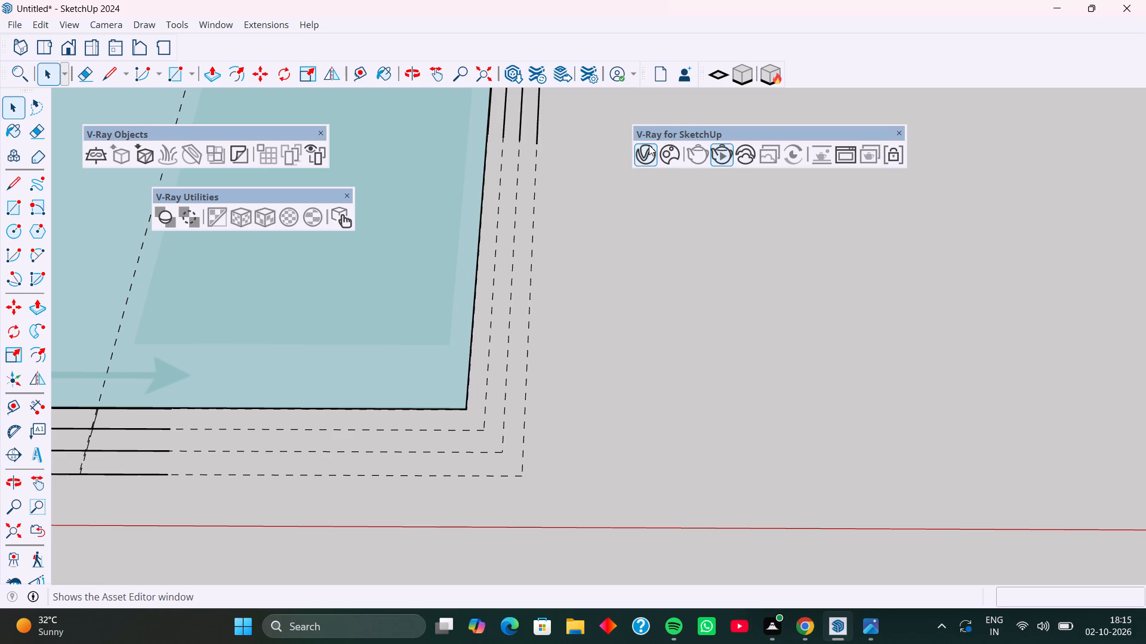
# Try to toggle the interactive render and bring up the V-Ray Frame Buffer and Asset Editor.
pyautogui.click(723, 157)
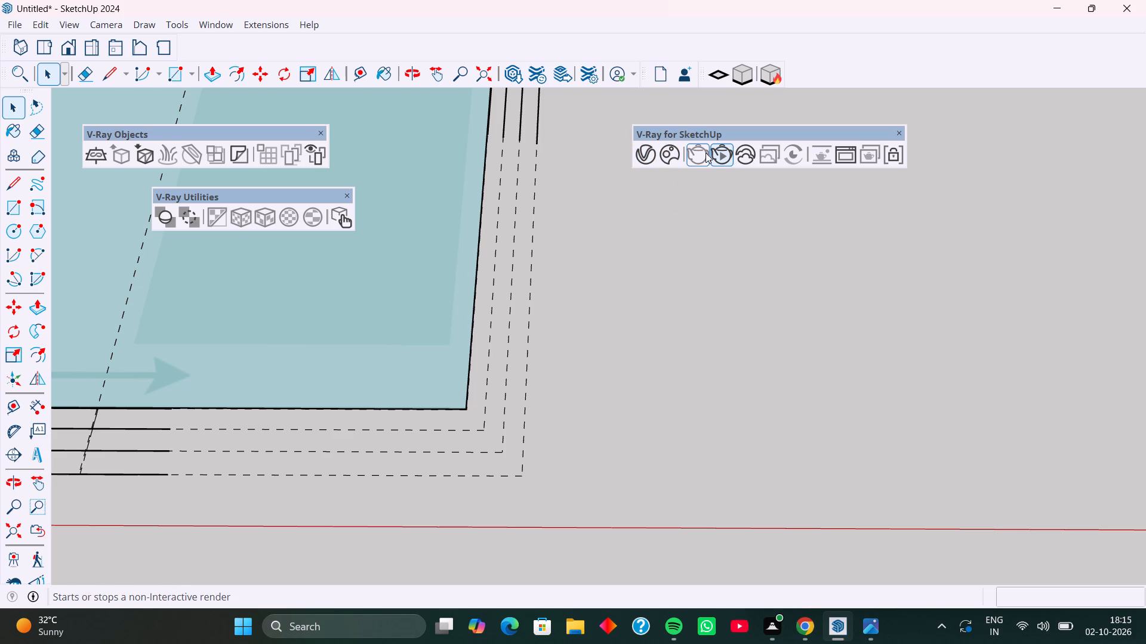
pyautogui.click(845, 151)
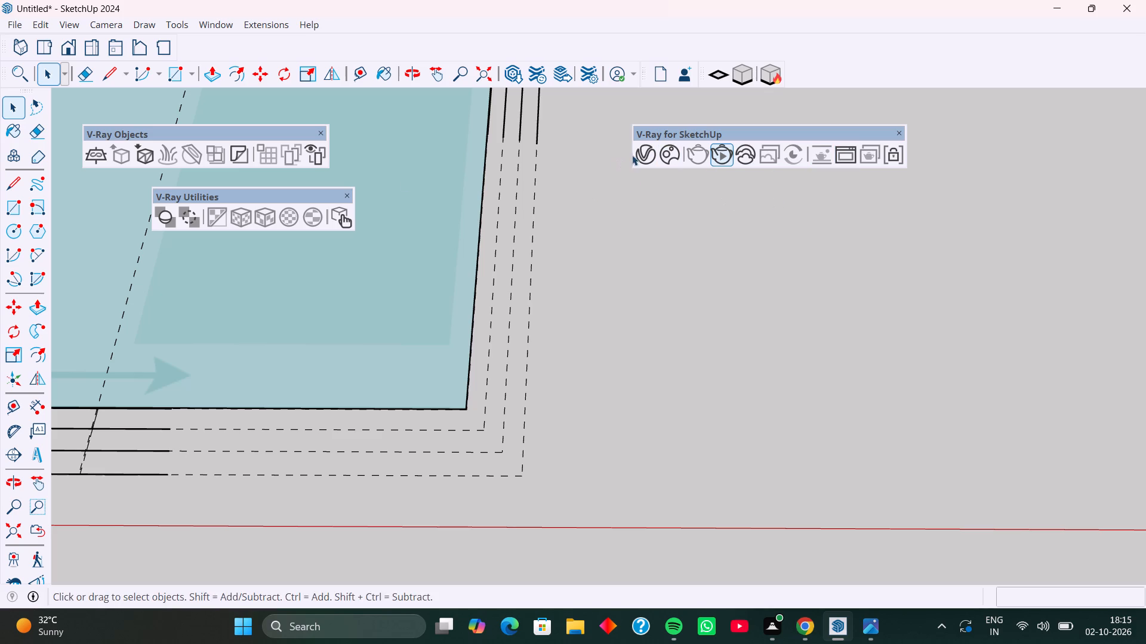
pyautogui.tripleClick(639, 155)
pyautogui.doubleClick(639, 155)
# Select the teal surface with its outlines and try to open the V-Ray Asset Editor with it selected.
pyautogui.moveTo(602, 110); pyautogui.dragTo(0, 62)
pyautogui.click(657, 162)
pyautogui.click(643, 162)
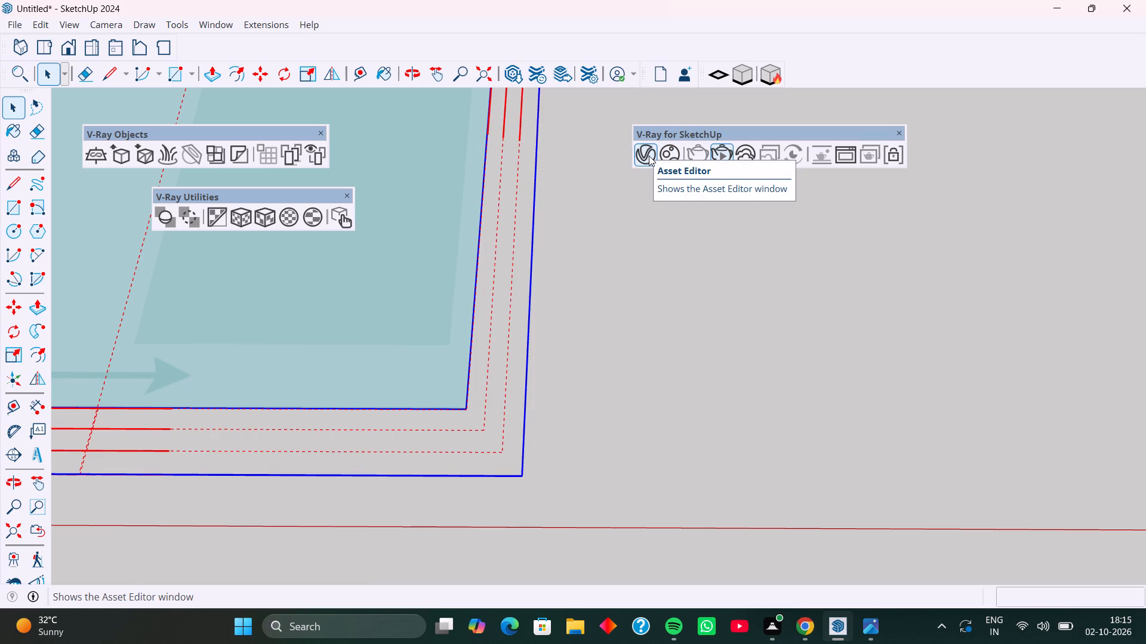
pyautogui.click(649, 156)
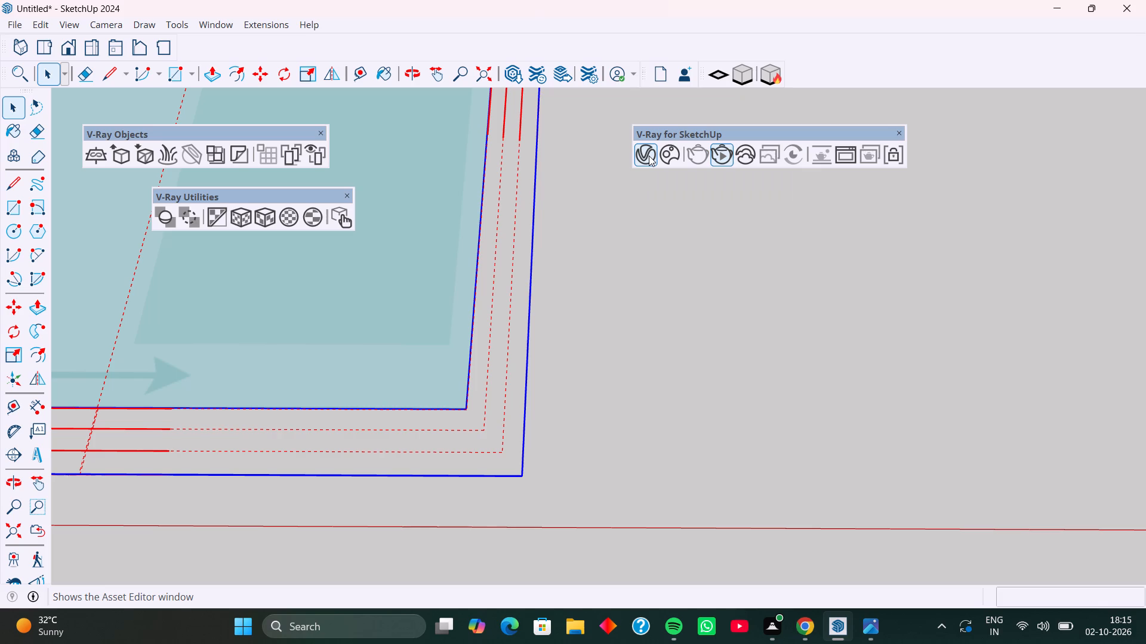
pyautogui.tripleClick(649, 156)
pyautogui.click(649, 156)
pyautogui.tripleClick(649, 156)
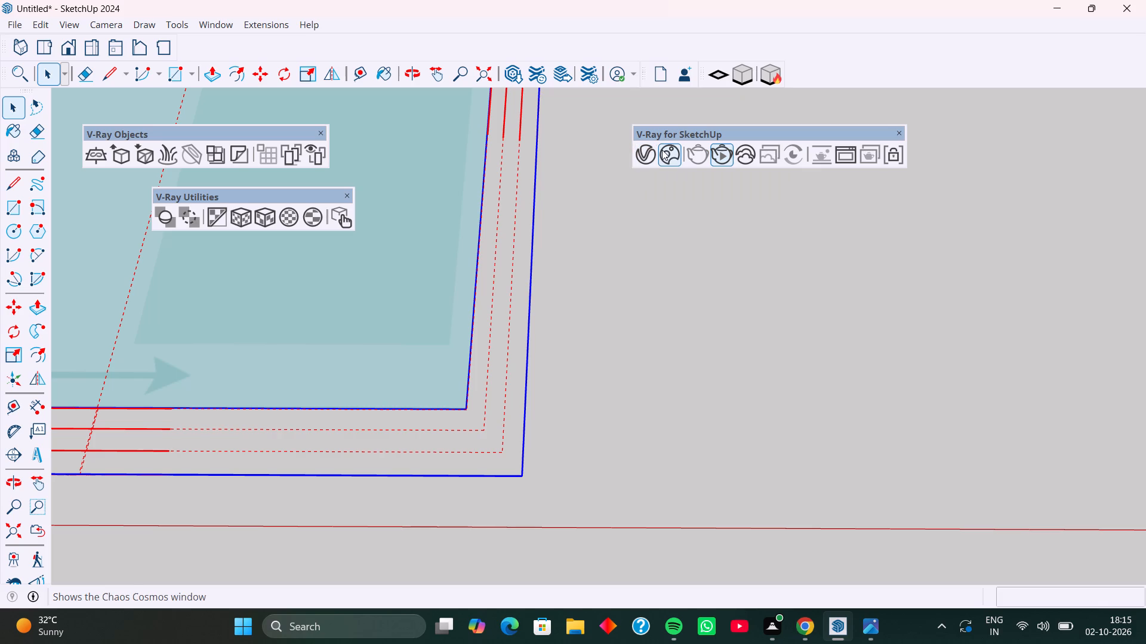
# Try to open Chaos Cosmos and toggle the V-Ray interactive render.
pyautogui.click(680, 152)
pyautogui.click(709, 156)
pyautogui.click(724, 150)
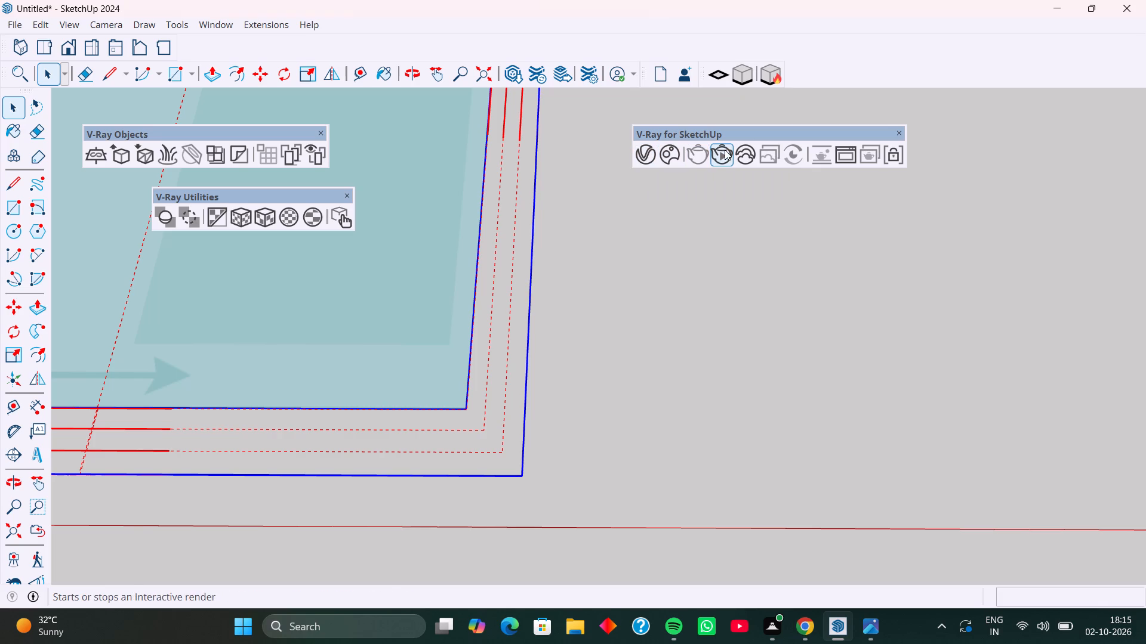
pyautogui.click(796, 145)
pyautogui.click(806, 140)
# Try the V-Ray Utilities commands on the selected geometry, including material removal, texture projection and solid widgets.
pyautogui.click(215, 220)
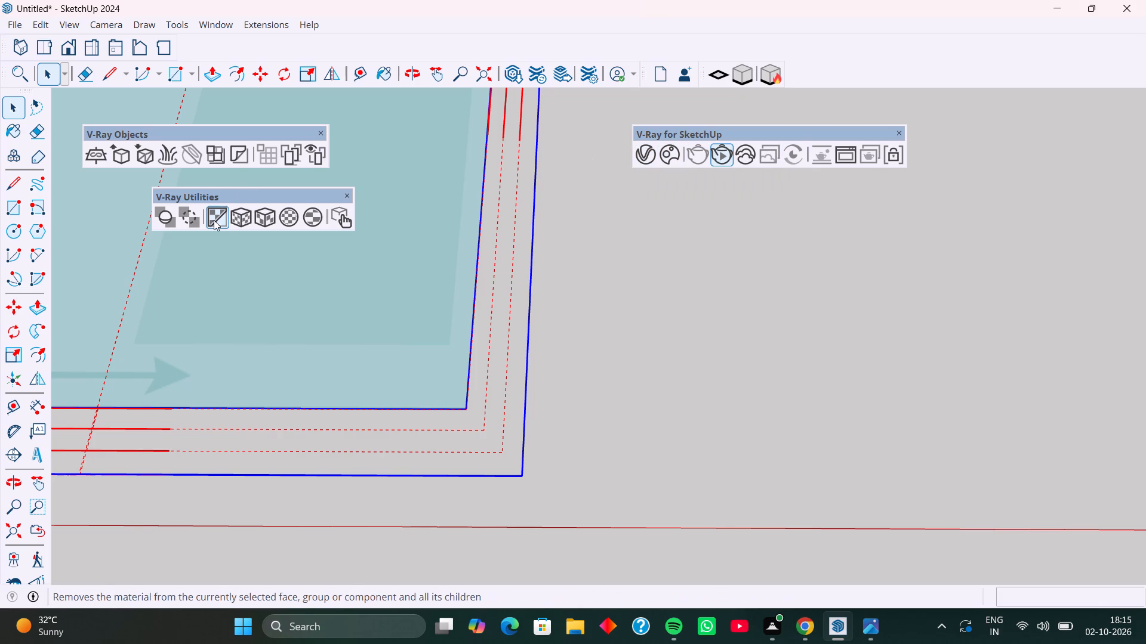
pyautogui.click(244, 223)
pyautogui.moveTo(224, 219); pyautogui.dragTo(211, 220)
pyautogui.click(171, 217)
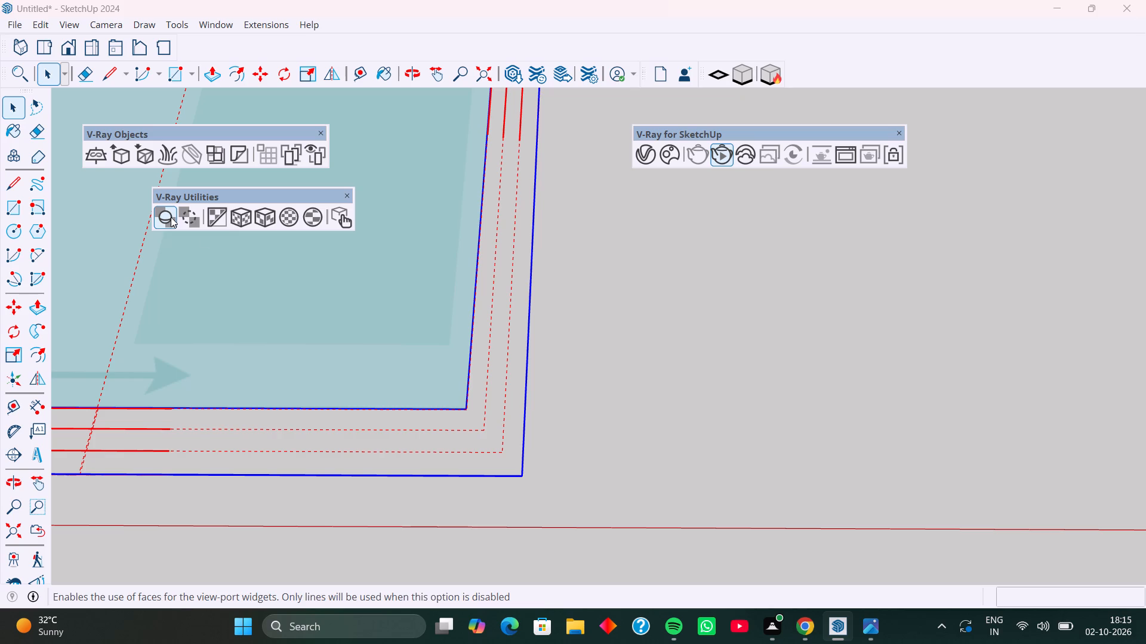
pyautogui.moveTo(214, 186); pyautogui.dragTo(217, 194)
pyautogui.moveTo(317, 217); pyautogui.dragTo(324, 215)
# Close the floating V-Ray Utilities, V-Ray Objects and V-Ray for SketchUp toolbars.
pyautogui.click(337, 194)
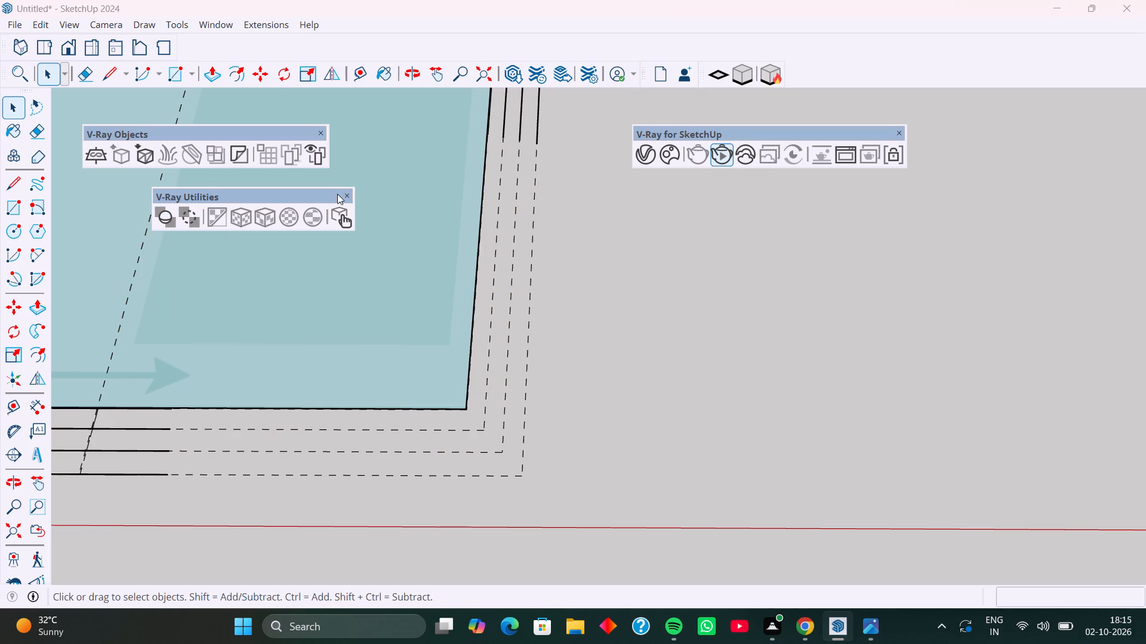
pyautogui.click(349, 191)
pyautogui.click(322, 135)
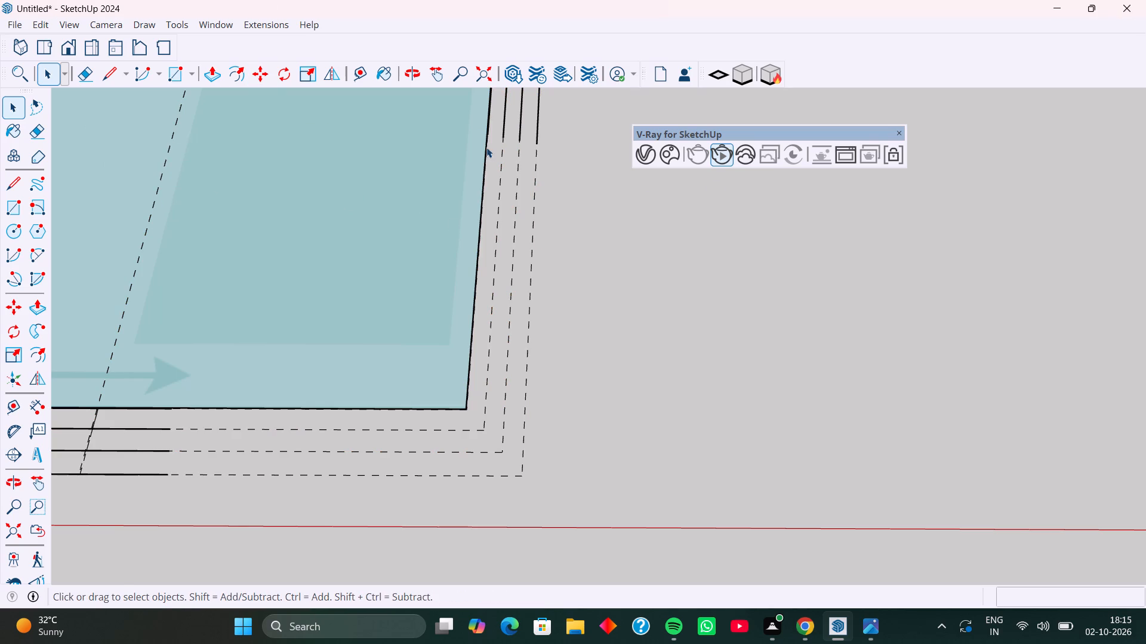
pyautogui.click(900, 138)
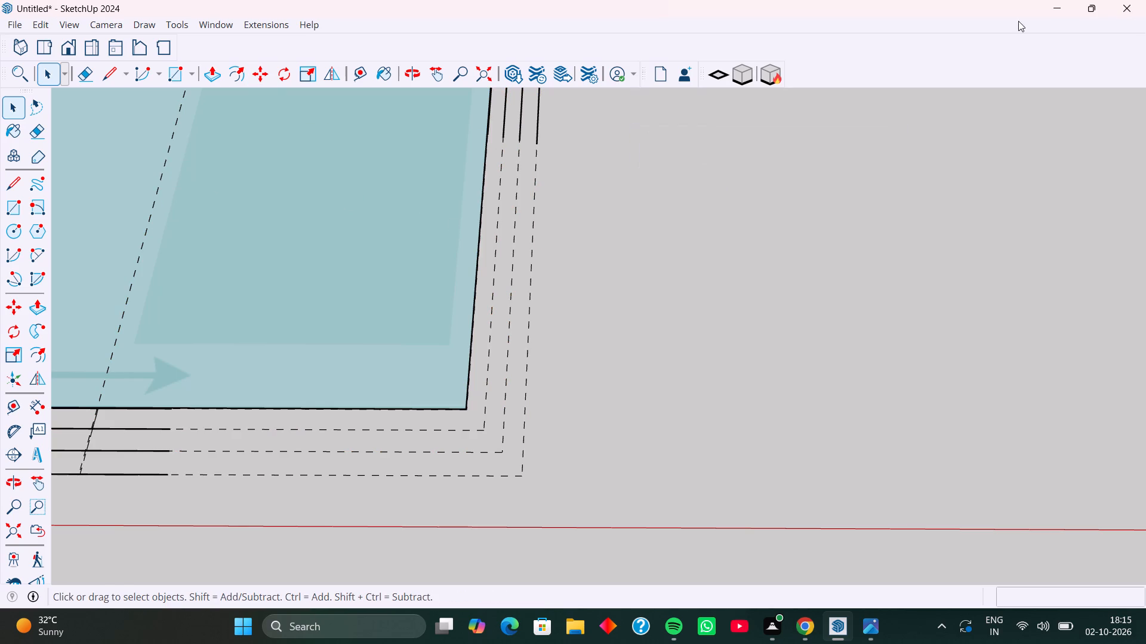
# Close SketchUp with the untitled kitchen model open.
pyautogui.click(1145, 4)
pyautogui.click(558, 320)
pyautogui.click(1144, 2)
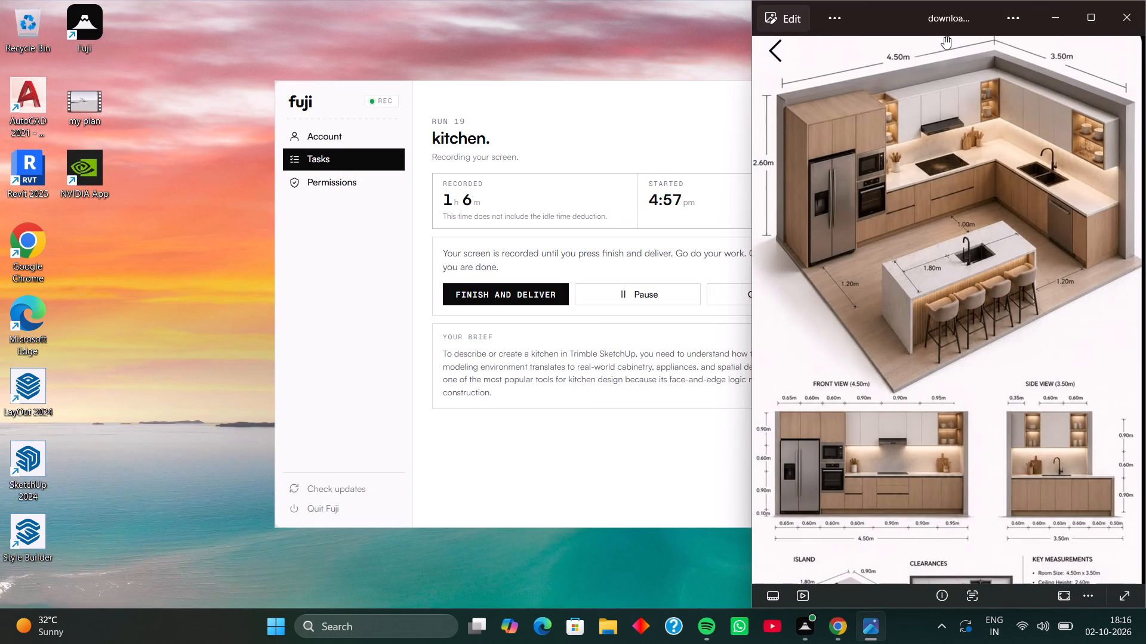
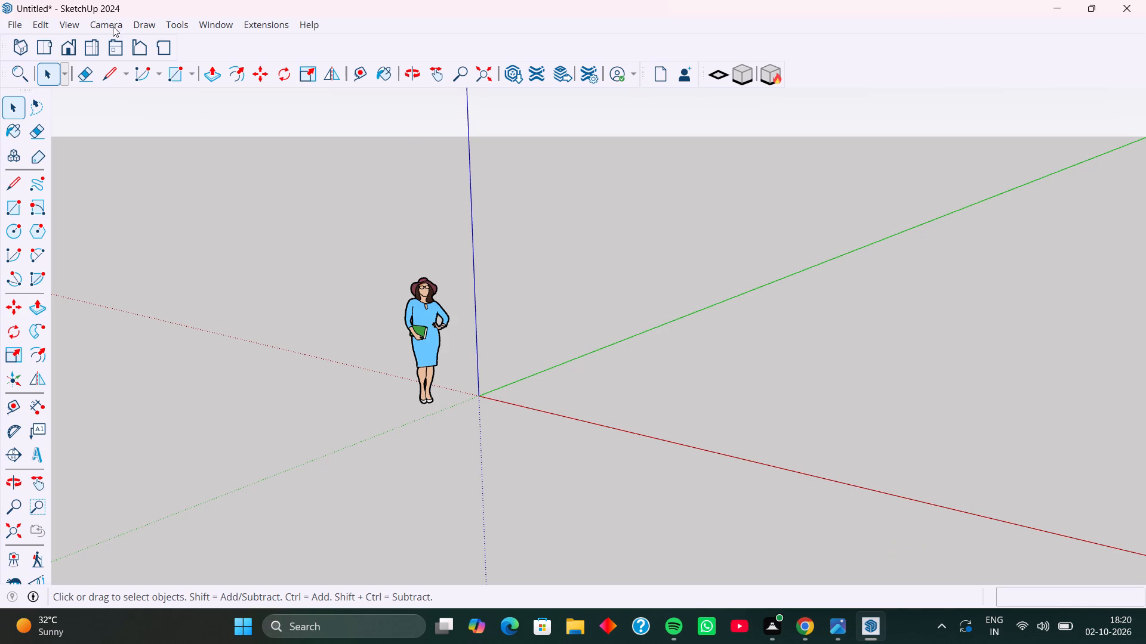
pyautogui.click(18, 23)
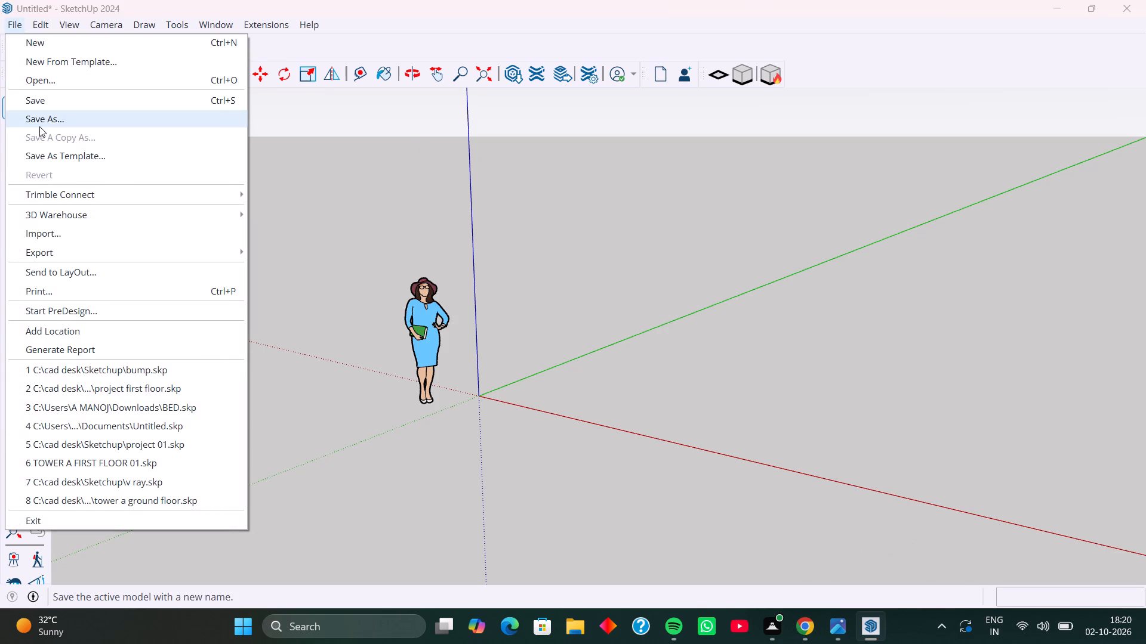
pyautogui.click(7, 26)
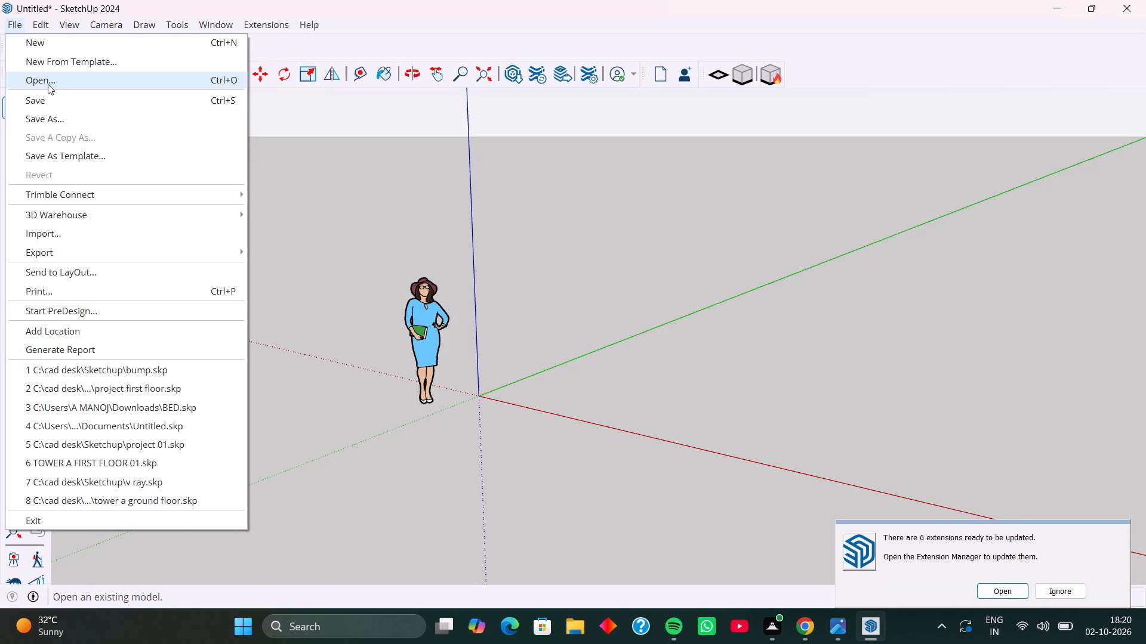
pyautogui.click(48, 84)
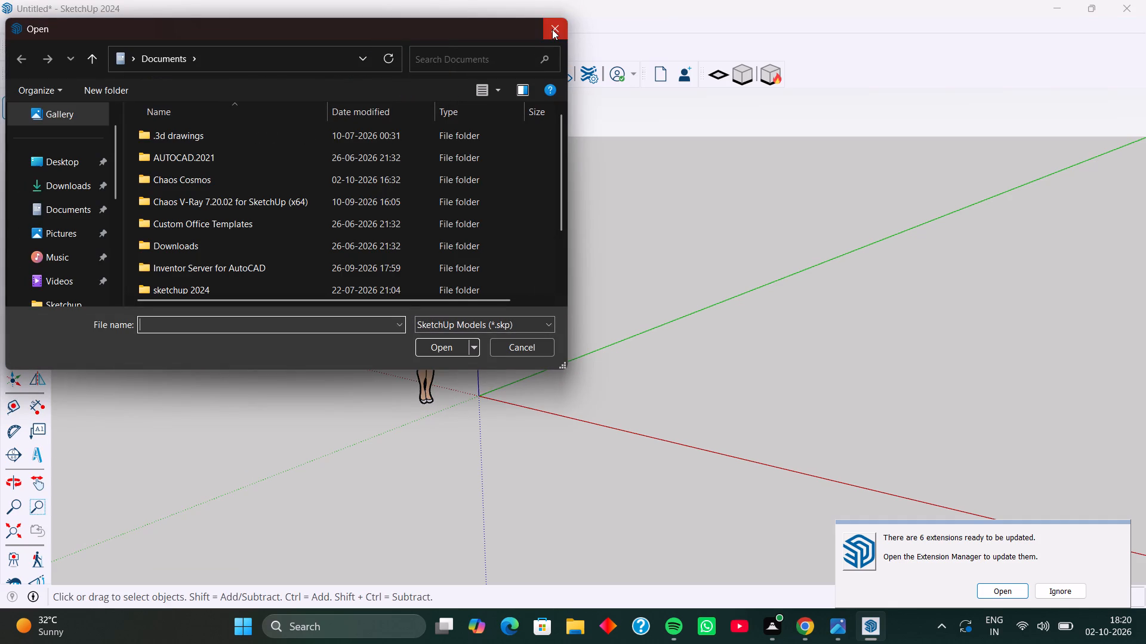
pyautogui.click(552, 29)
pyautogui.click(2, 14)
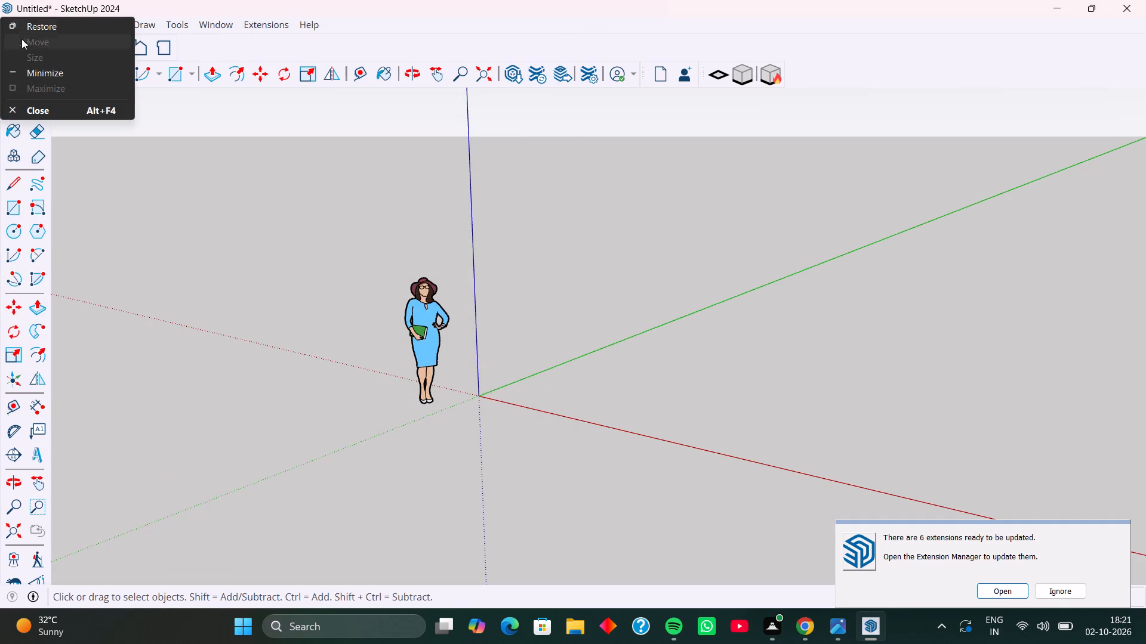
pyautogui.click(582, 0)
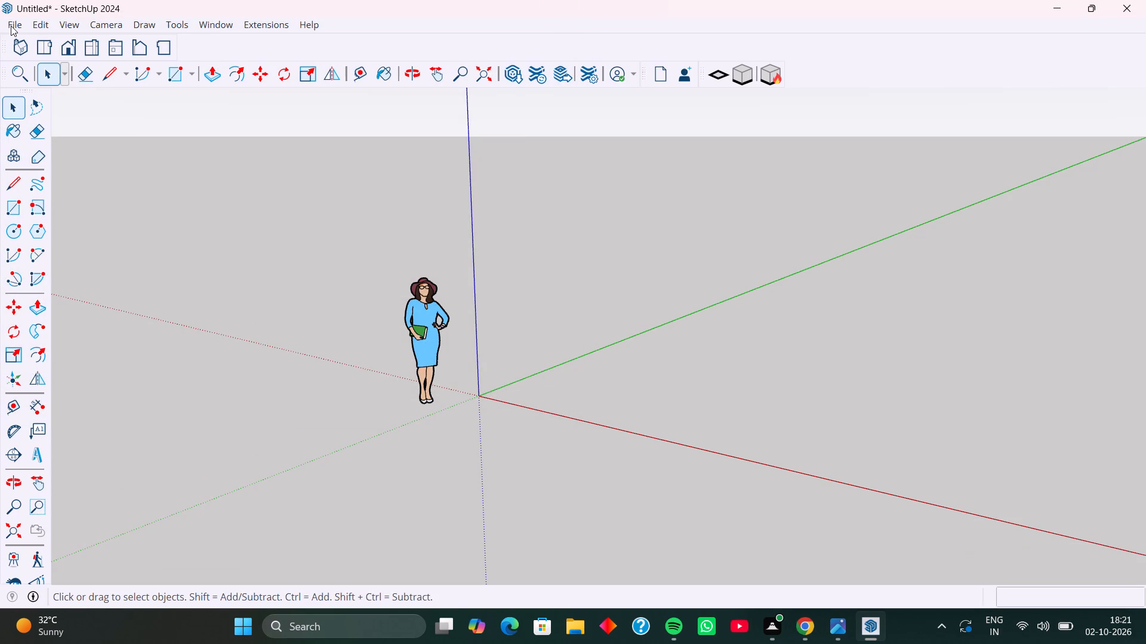
# Look through the default templates for a new model and close the template chooser without picking one.
pyautogui.click(11, 26)
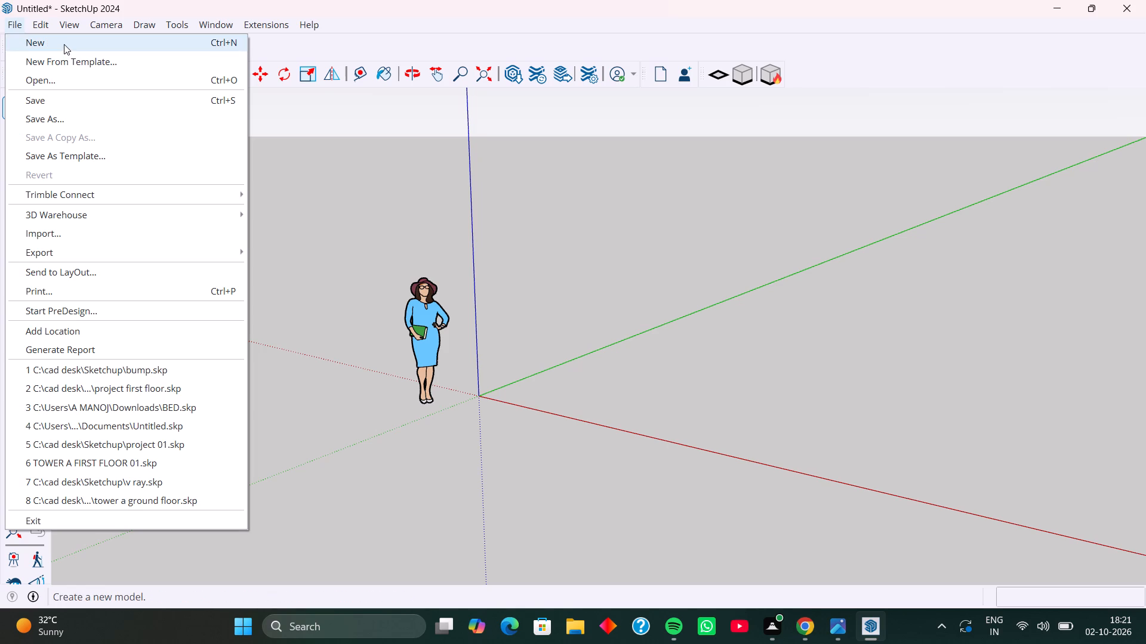
pyautogui.click(60, 68)
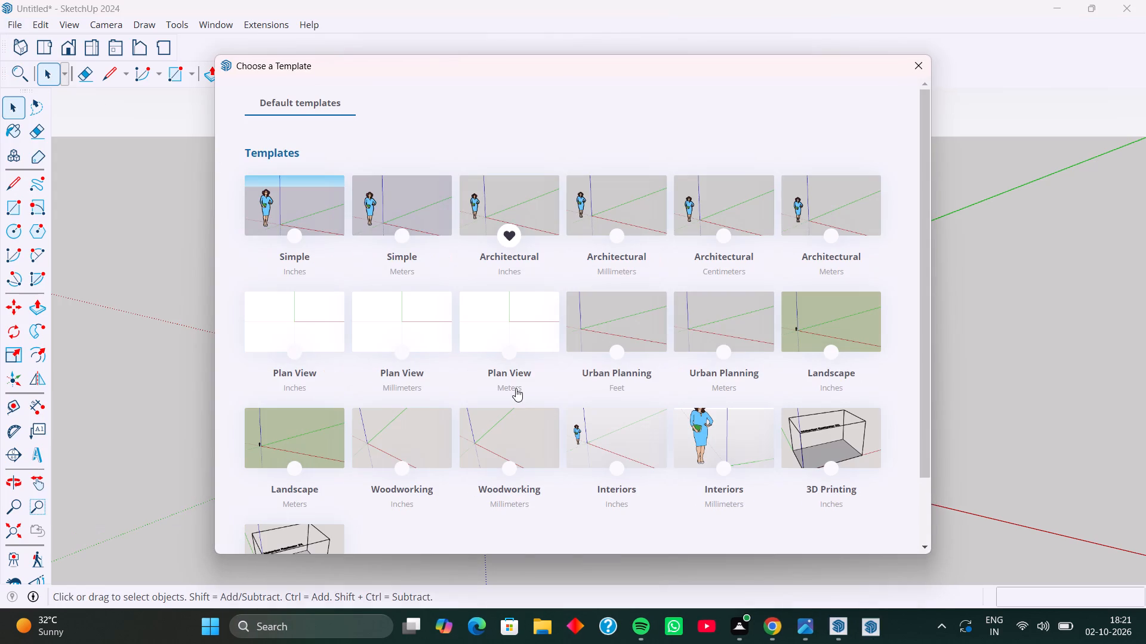
pyautogui.scroll(-1, 344, 377)
pyautogui.scroll(2, 344, 364)
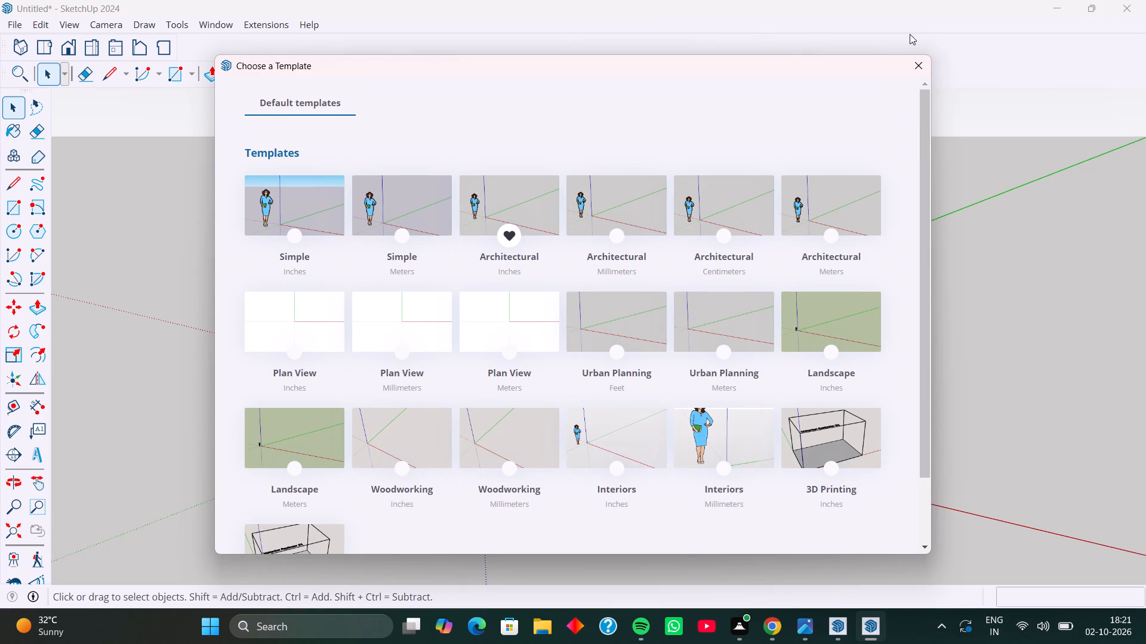
pyautogui.click(927, 79)
pyautogui.click(920, 51)
pyautogui.click(920, 67)
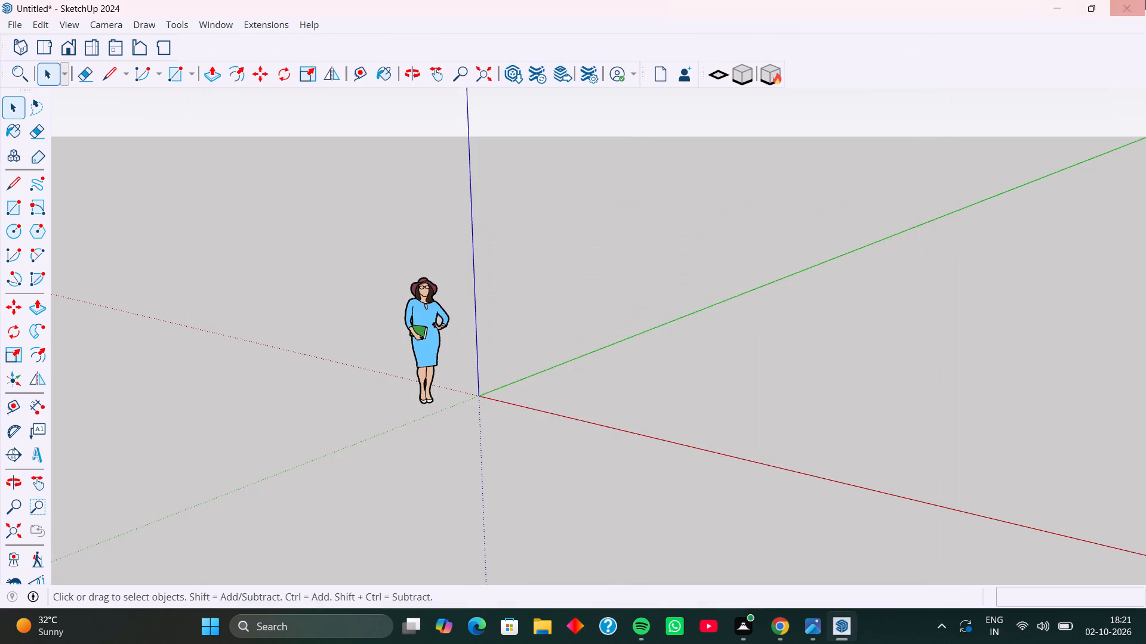
# Close SketchUp with the new untitled model open.
pyautogui.click(1145, 0)
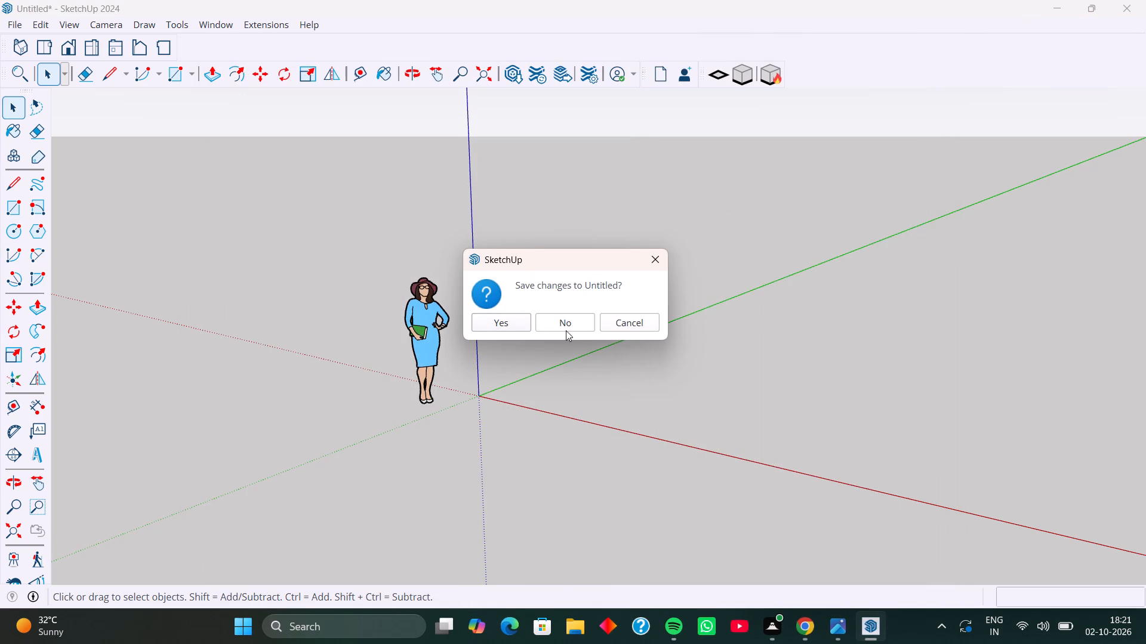
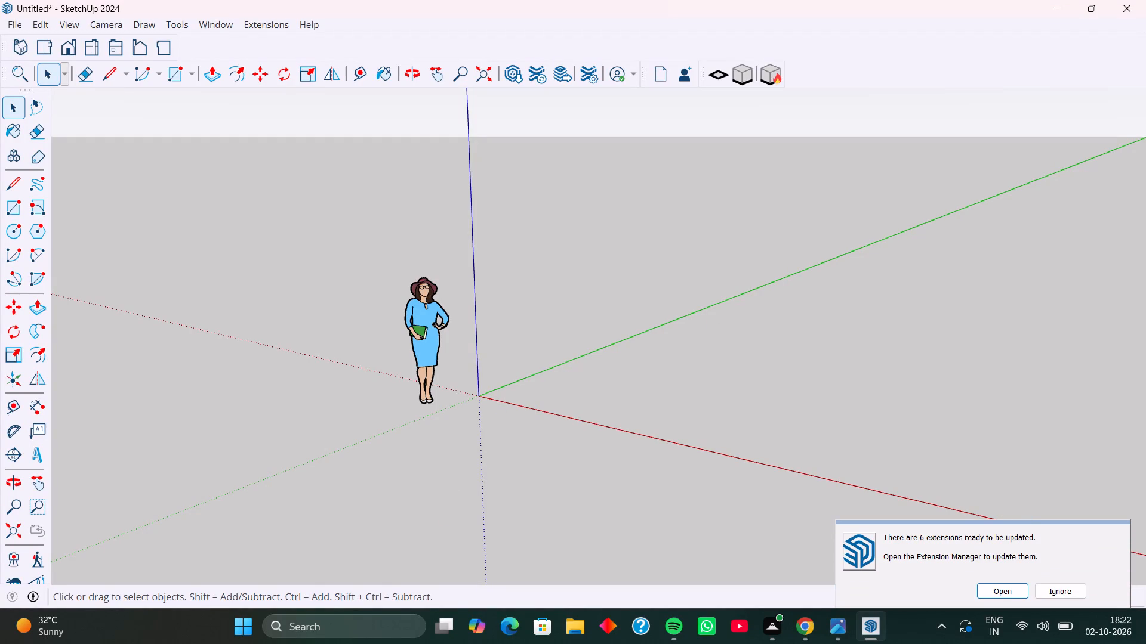
# Ignore the notification about extensions ready to be updated.
pyautogui.click(1050, 593)
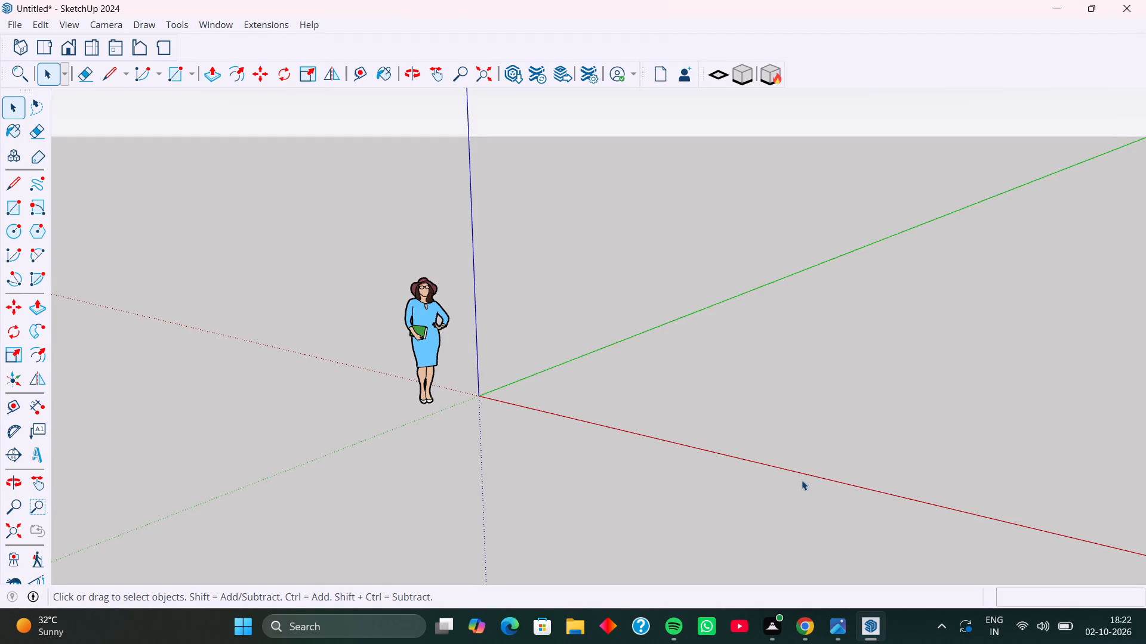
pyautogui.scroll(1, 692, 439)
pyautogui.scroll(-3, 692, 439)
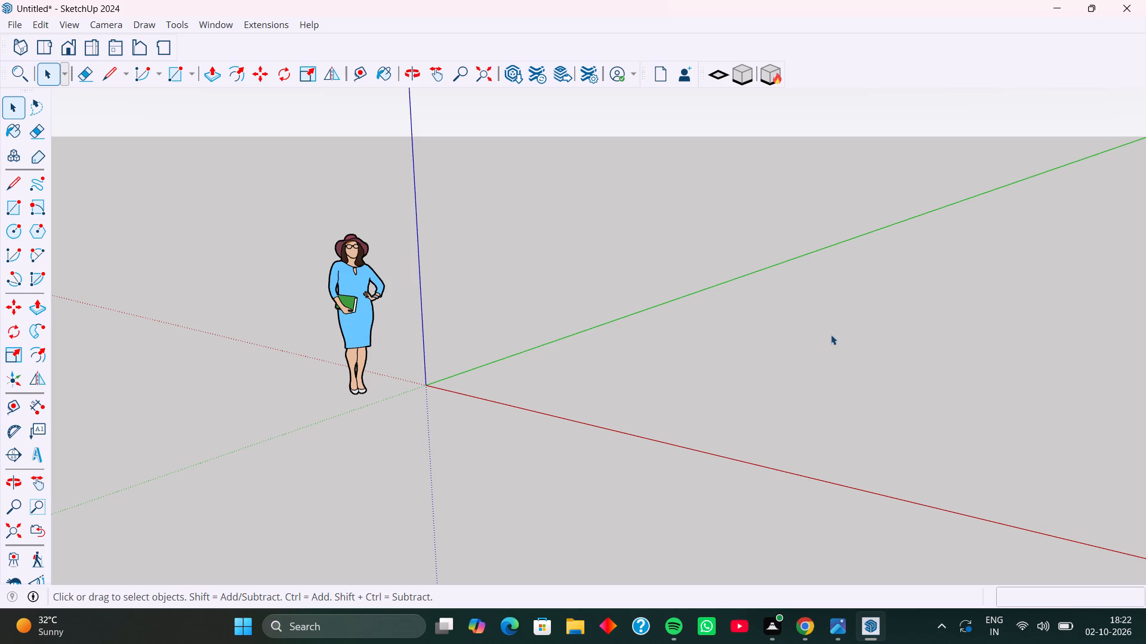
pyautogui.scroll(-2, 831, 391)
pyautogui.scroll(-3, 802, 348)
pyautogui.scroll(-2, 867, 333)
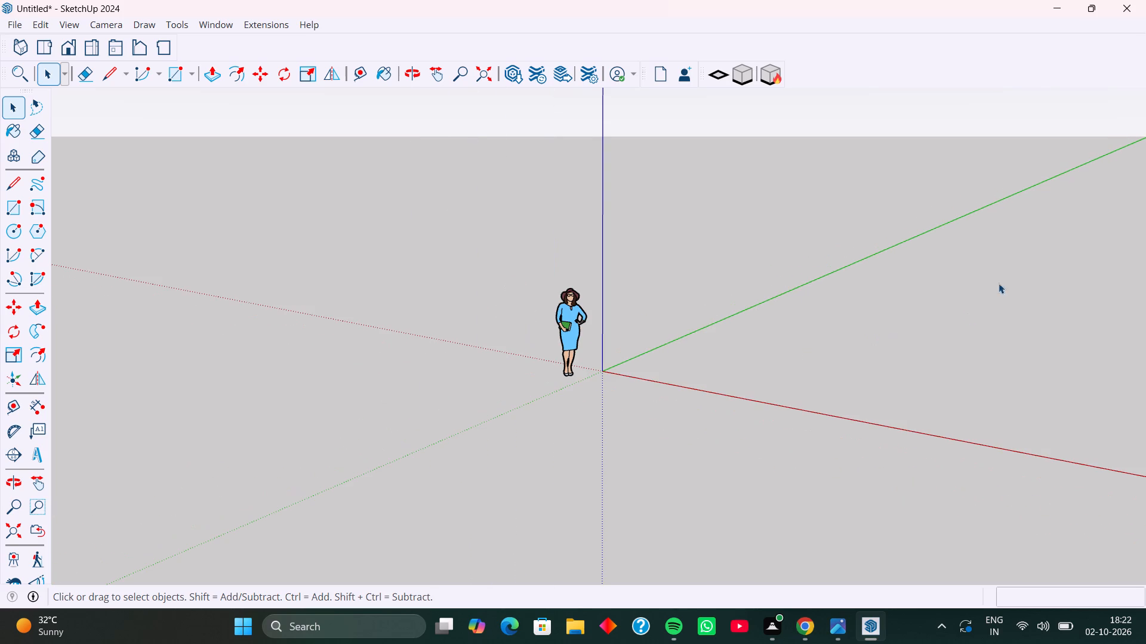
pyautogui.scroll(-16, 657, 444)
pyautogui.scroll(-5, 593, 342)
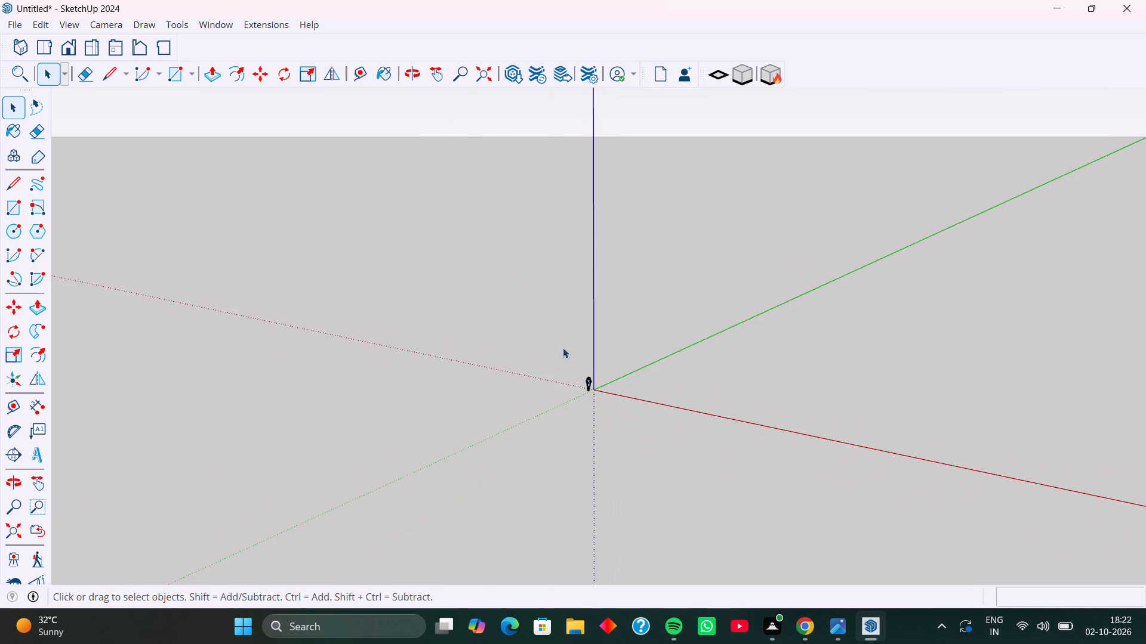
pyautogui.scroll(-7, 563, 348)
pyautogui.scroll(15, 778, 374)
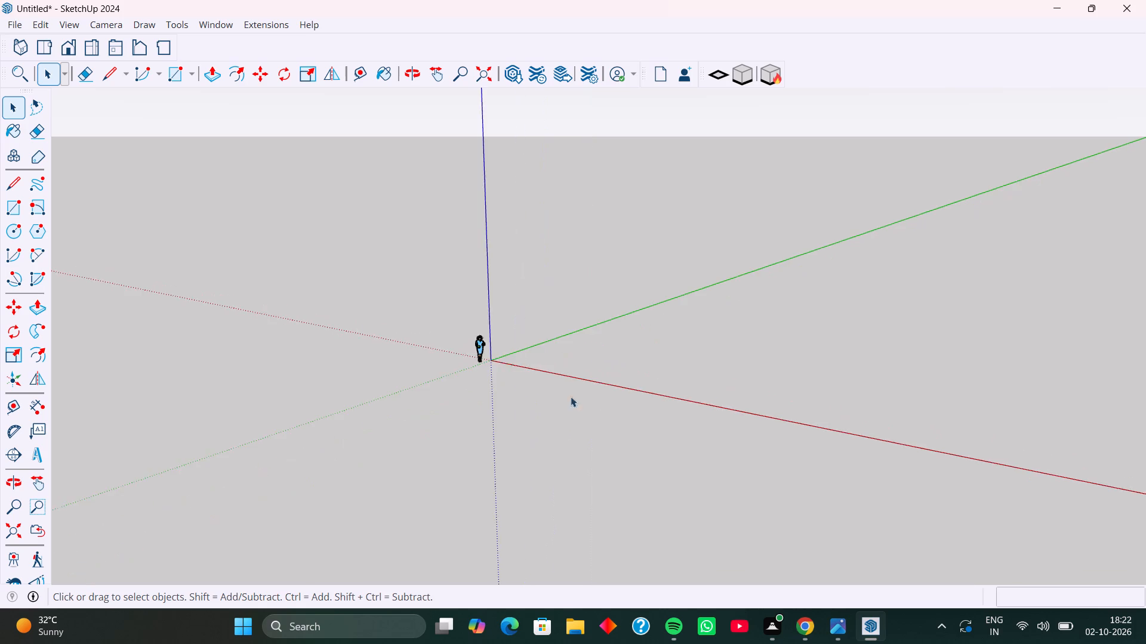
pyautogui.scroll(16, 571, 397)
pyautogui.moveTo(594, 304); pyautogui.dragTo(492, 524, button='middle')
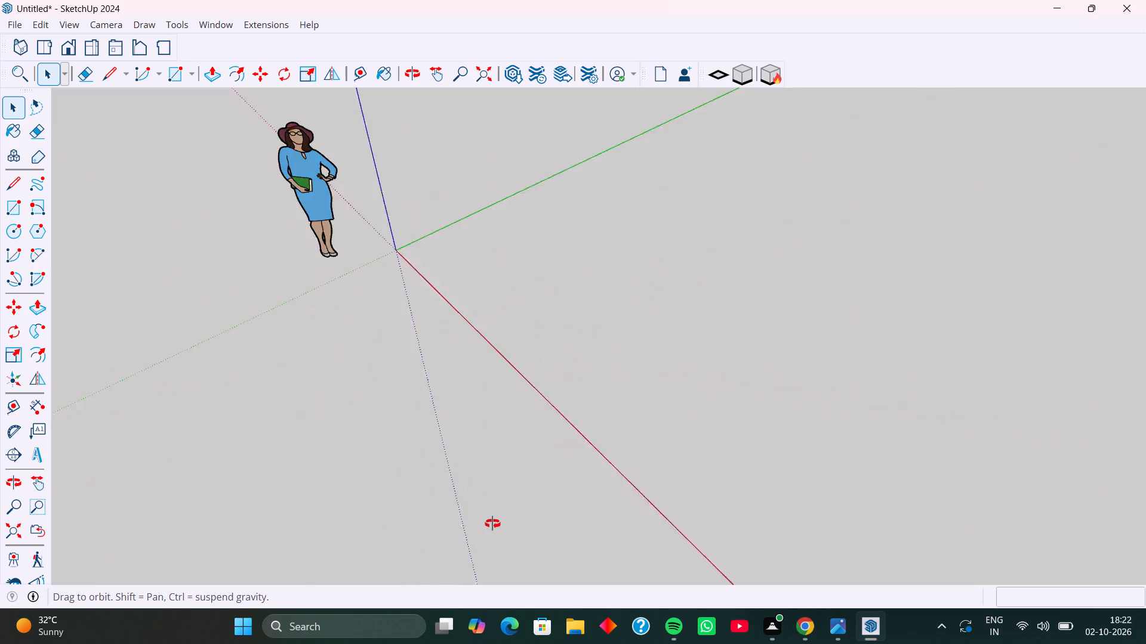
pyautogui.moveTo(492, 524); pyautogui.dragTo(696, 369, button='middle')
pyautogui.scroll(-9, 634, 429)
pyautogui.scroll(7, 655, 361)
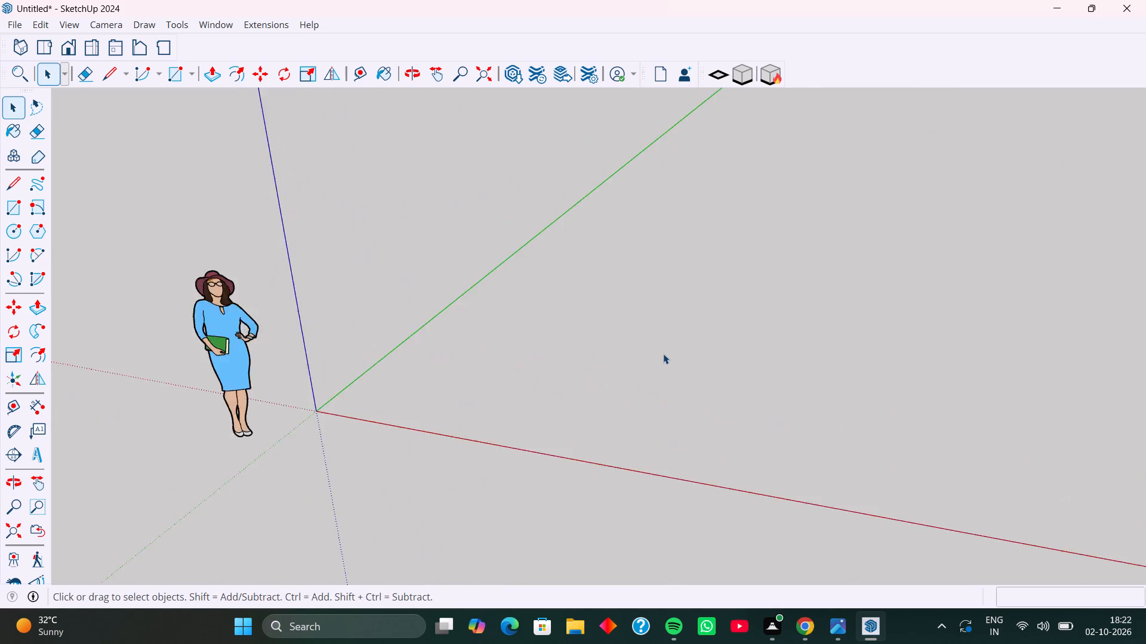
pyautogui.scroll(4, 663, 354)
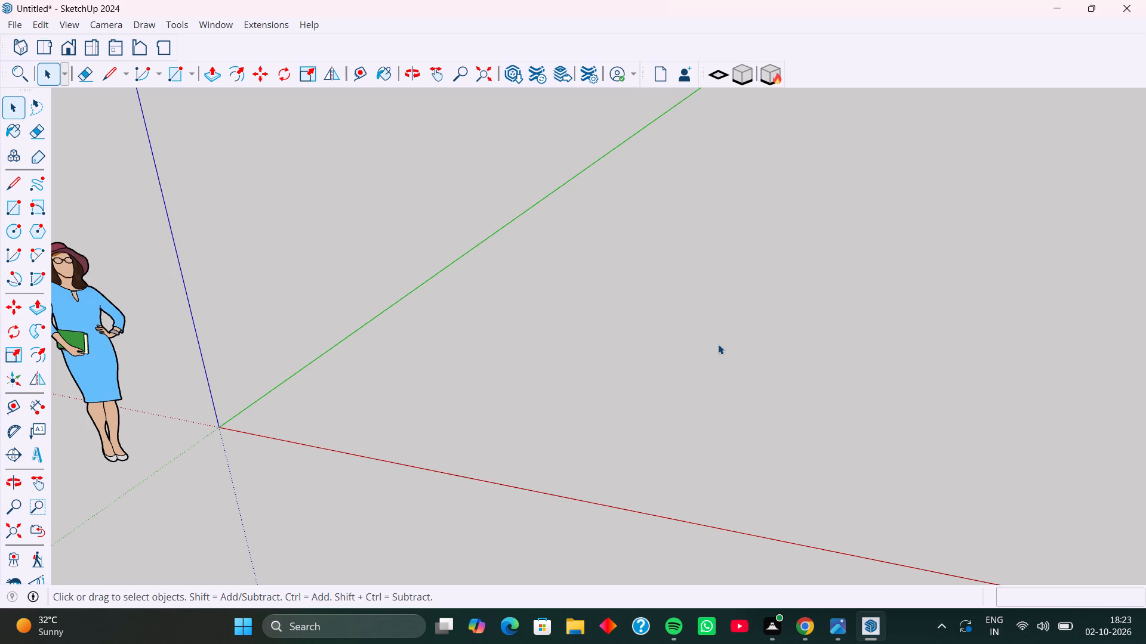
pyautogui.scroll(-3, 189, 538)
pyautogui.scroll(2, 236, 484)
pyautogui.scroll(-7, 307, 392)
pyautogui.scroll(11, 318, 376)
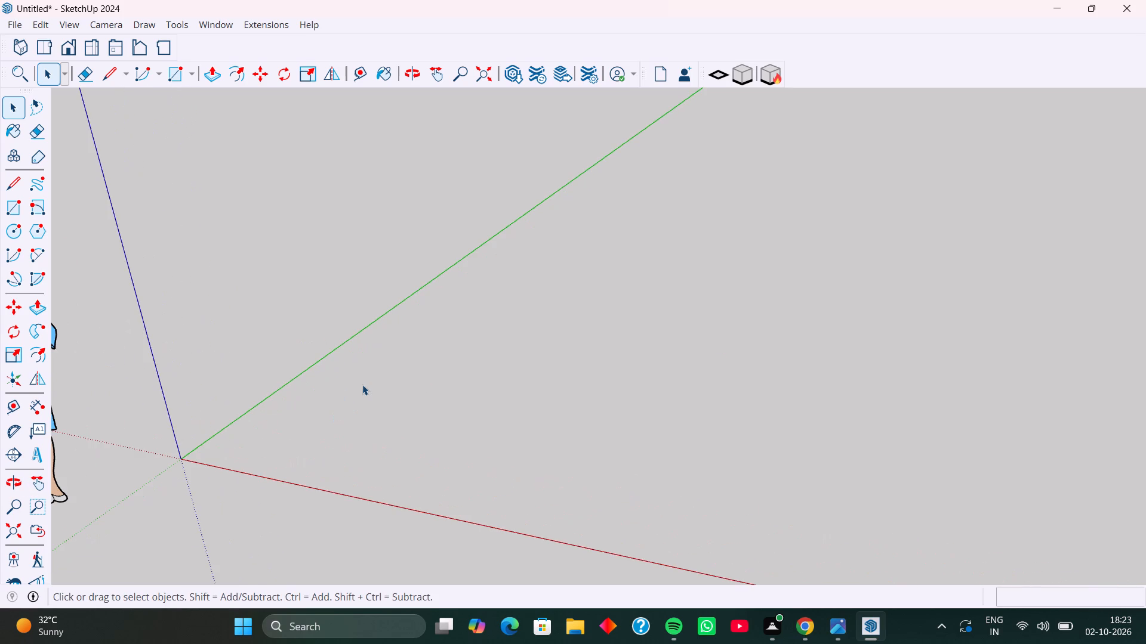
# Draw a rectangle about 10' 3" by 11' 6" on the ground between the red and green axes, near the origin.
pyautogui.press('r')
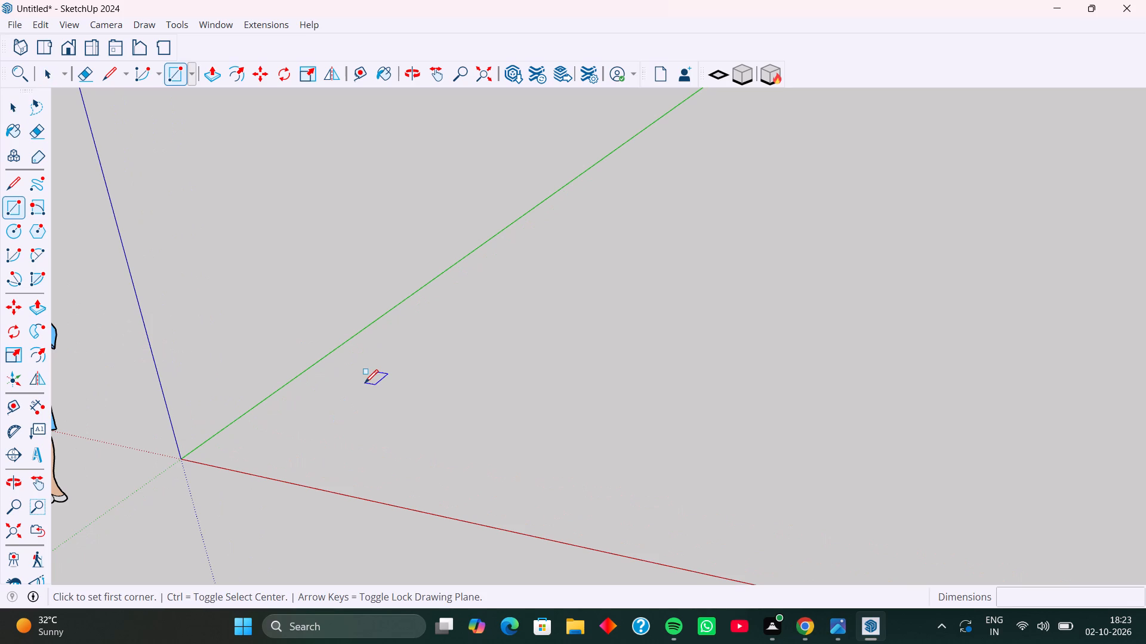
pyautogui.click(292, 444)
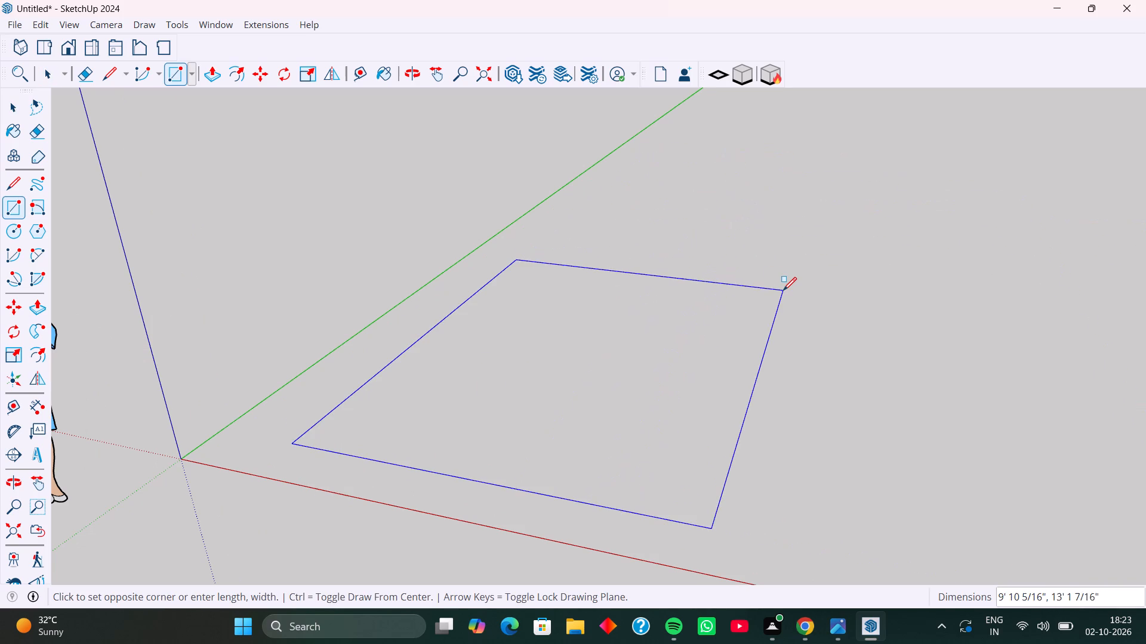
pyautogui.scroll(-5, 783, 290)
pyautogui.scroll(4, 821, 280)
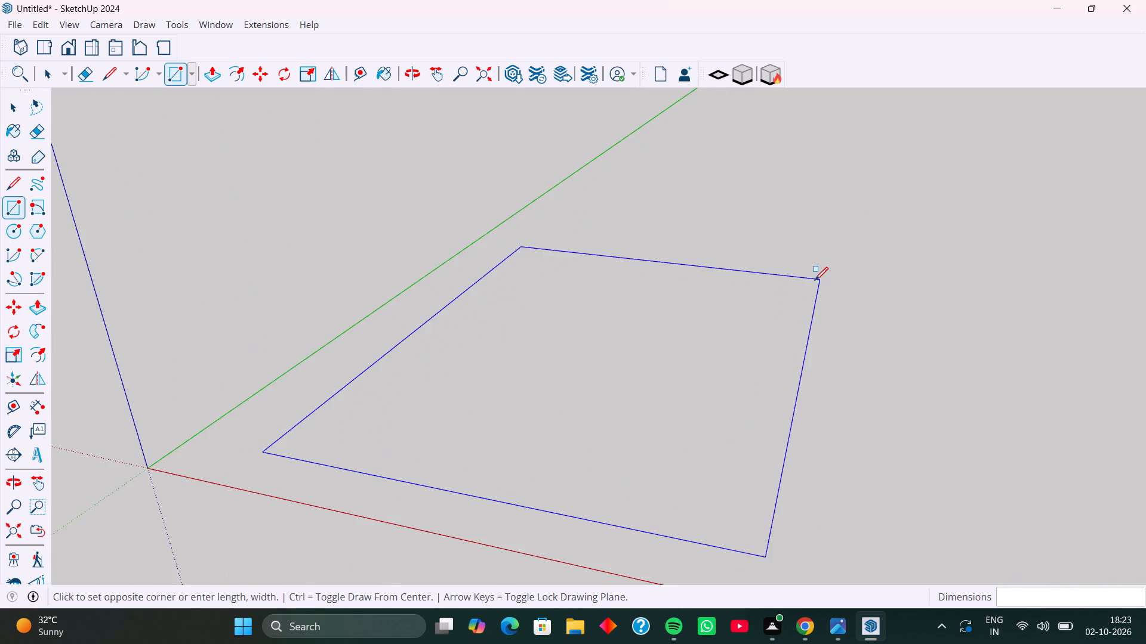
pyautogui.scroll(5, 815, 280)
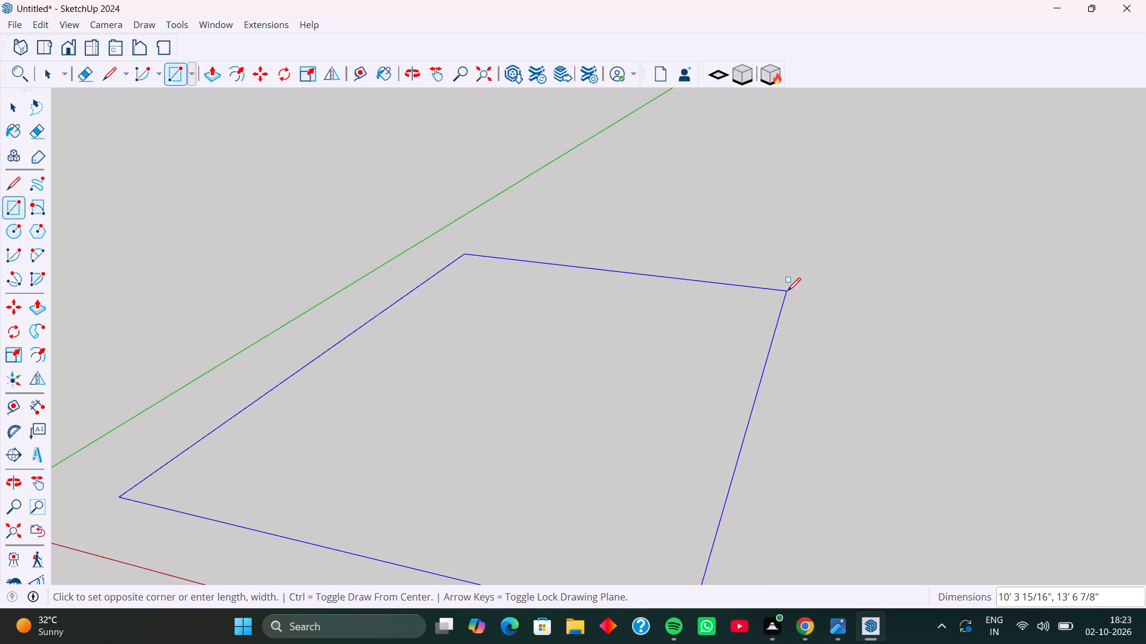
pyautogui.click(774, 318)
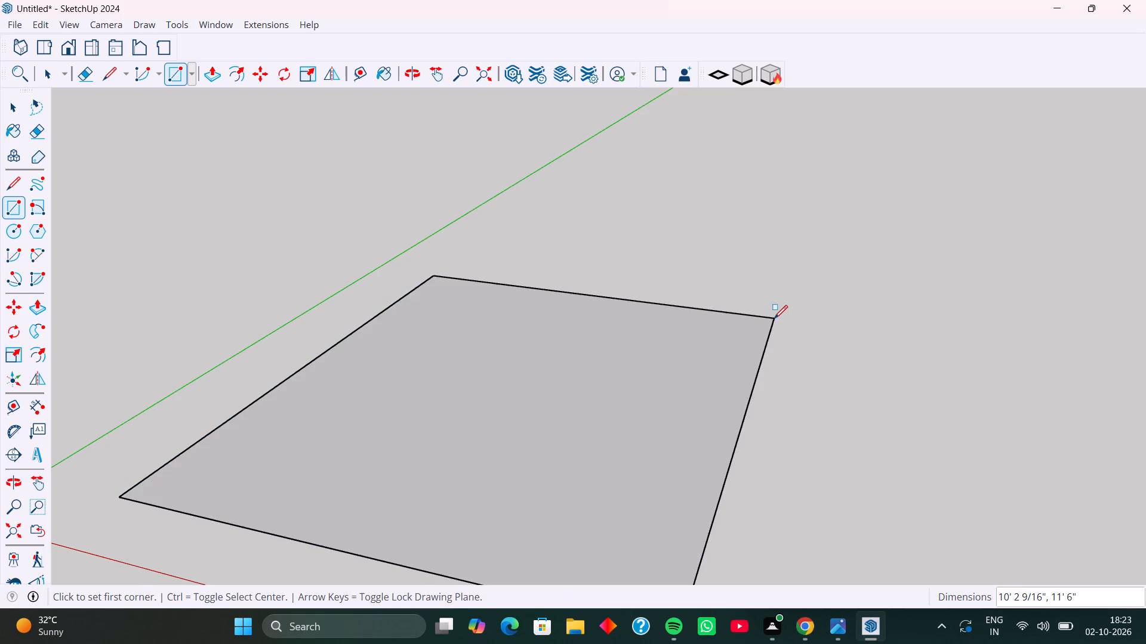
# Push/Pull the rectangle's face up 6" to form a slab.
pyautogui.scroll(-2, 668, 397)
pyautogui.press('p')
pyautogui.scroll(-1, 668, 397)
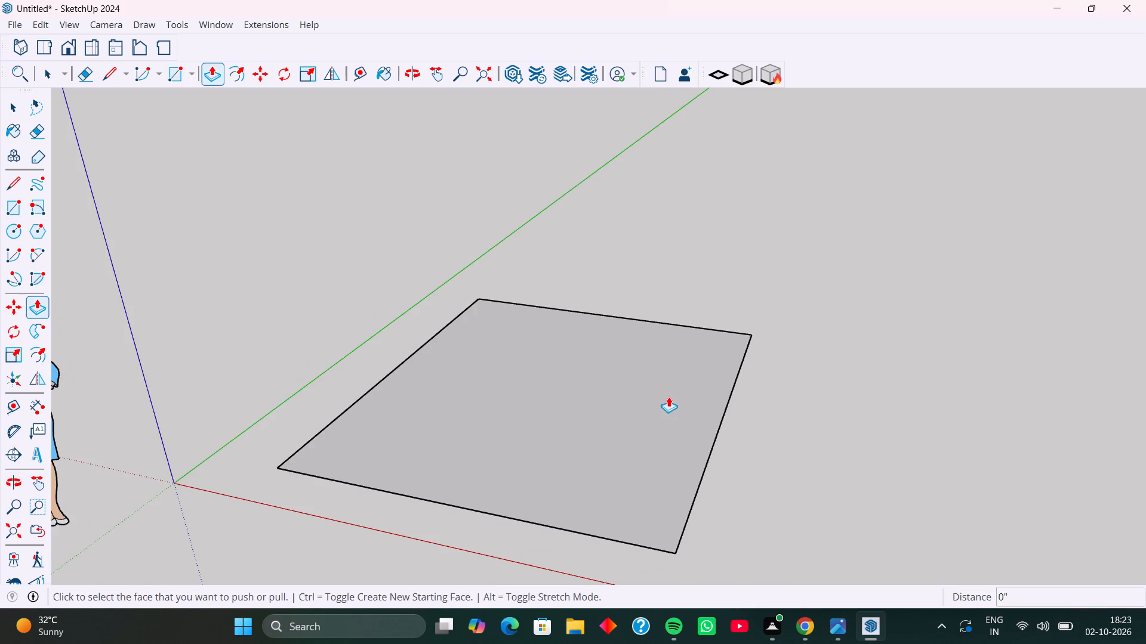
pyautogui.click(652, 440)
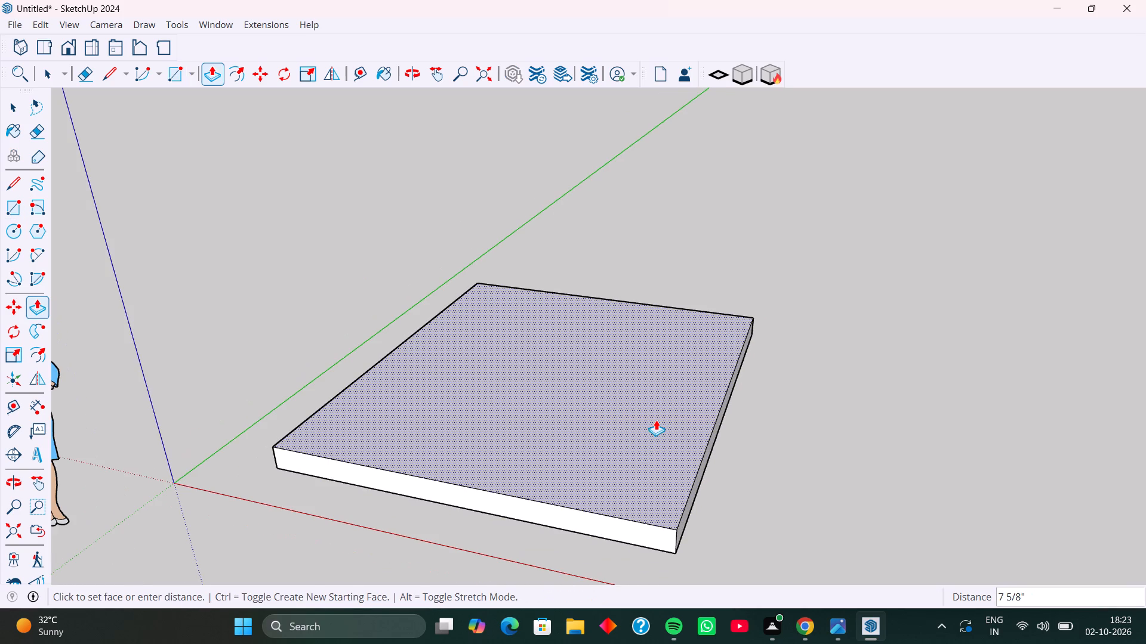
pyautogui.press('6')
pyautogui.press('Return')
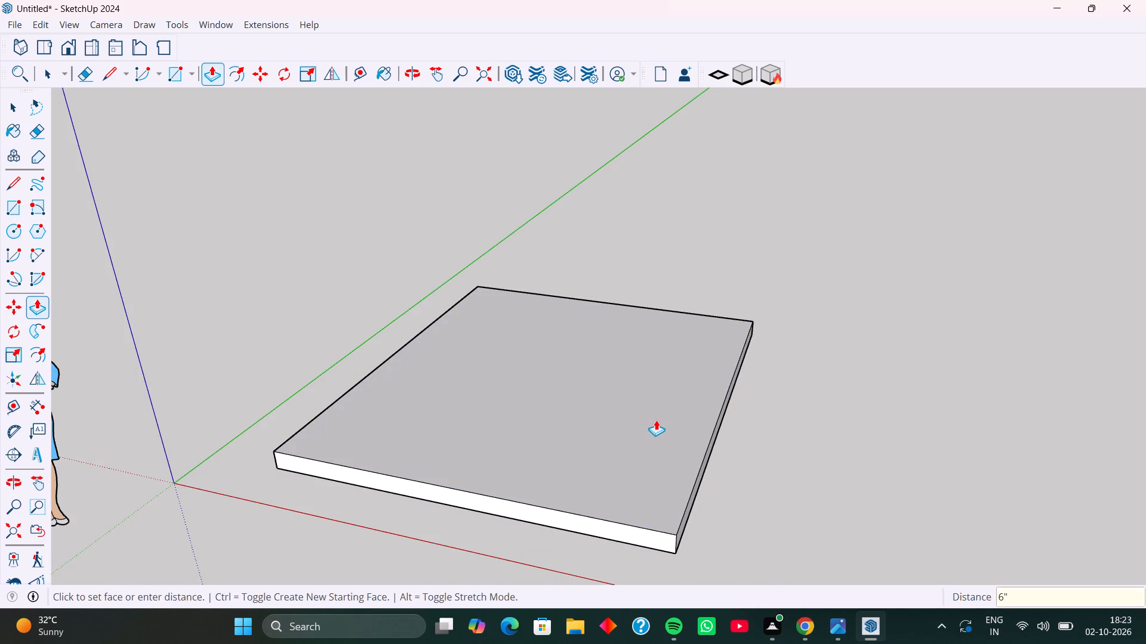
# Select the whole slab with all its faces and edges and make it a group.
pyautogui.press('space')
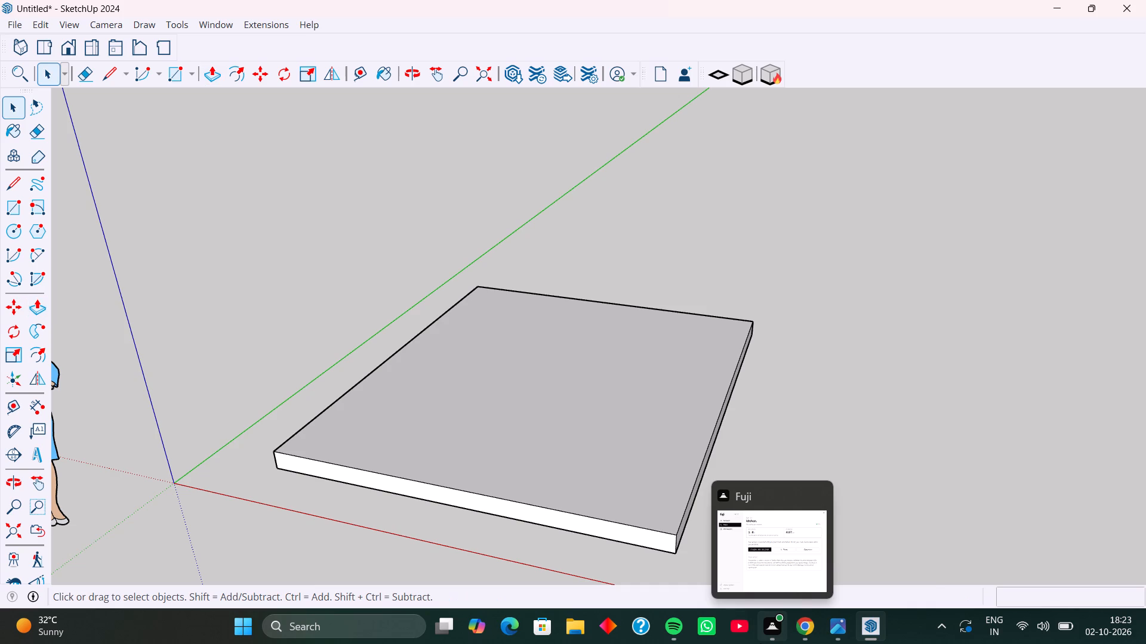
pyautogui.tripleClick(609, 495)
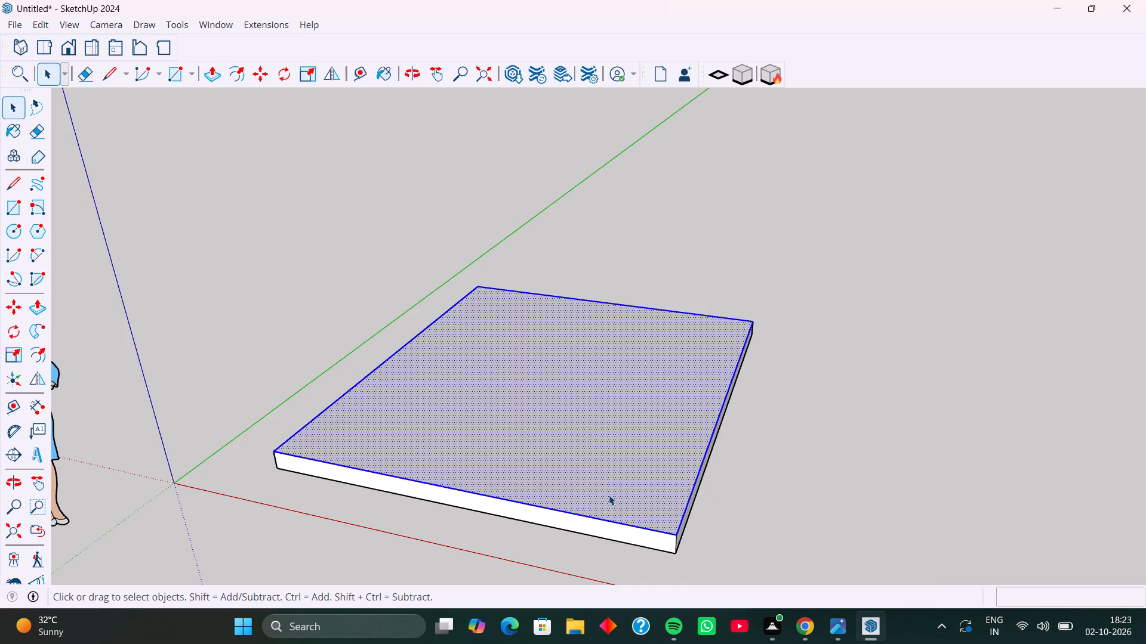
pyautogui.rightClick(609, 495)
pyautogui.click(714, 175)
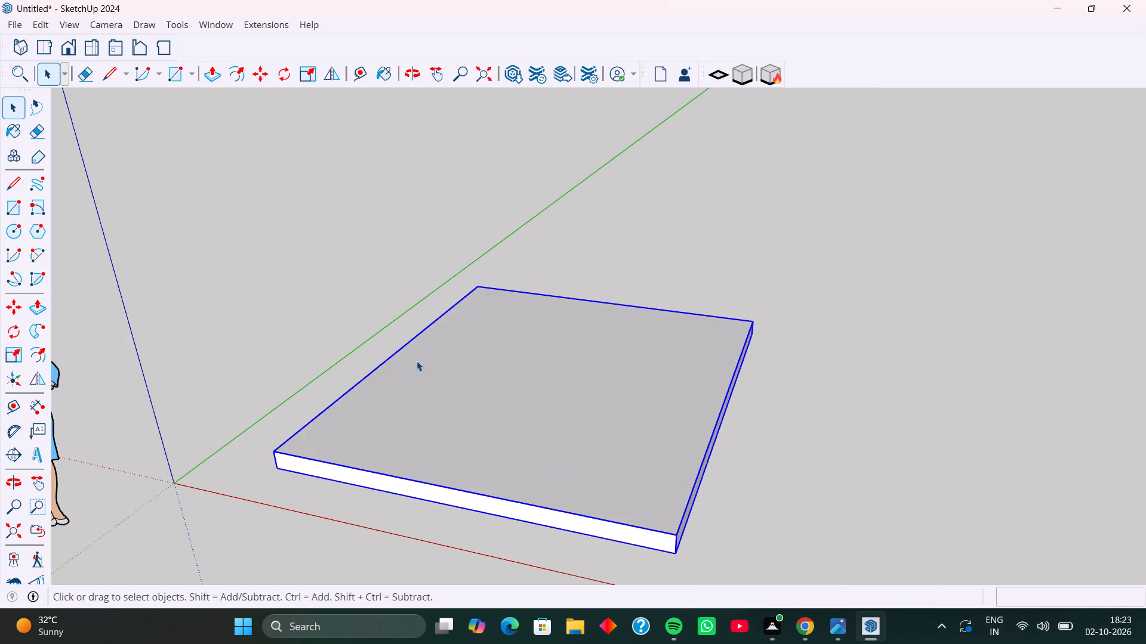
# Display the V-Ray for SketchUp, V-Ray Lights, V-Ray Objects and V-Ray Utilities toolbars.
pyautogui.rightClick(642, 39)
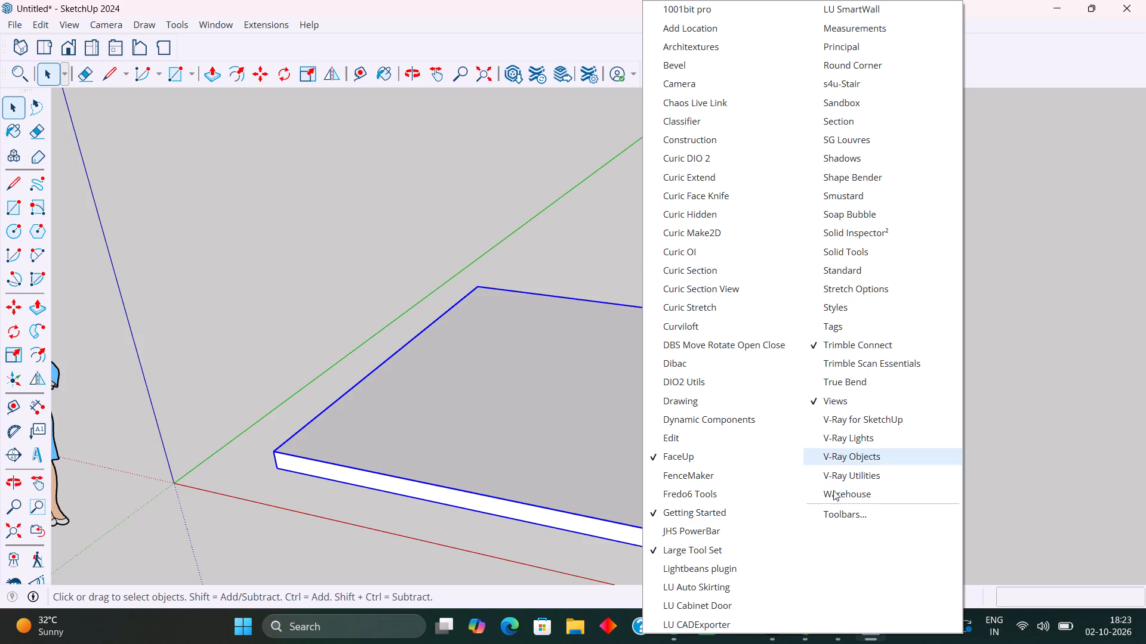
pyautogui.click(853, 414)
pyautogui.rightClick(873, 40)
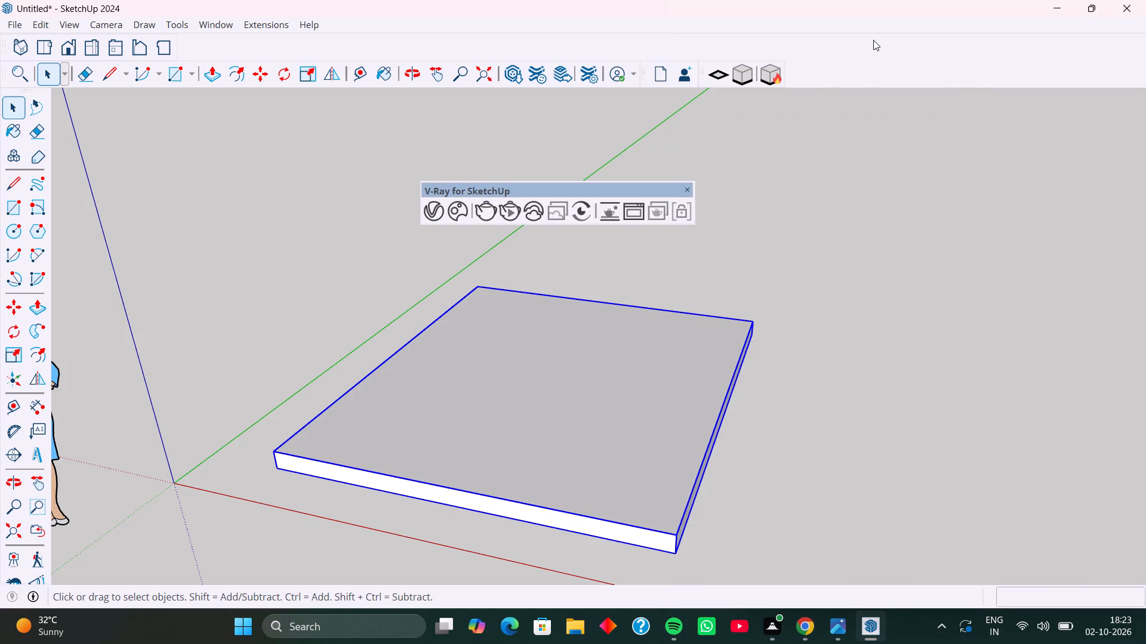
pyautogui.click(1065, 445)
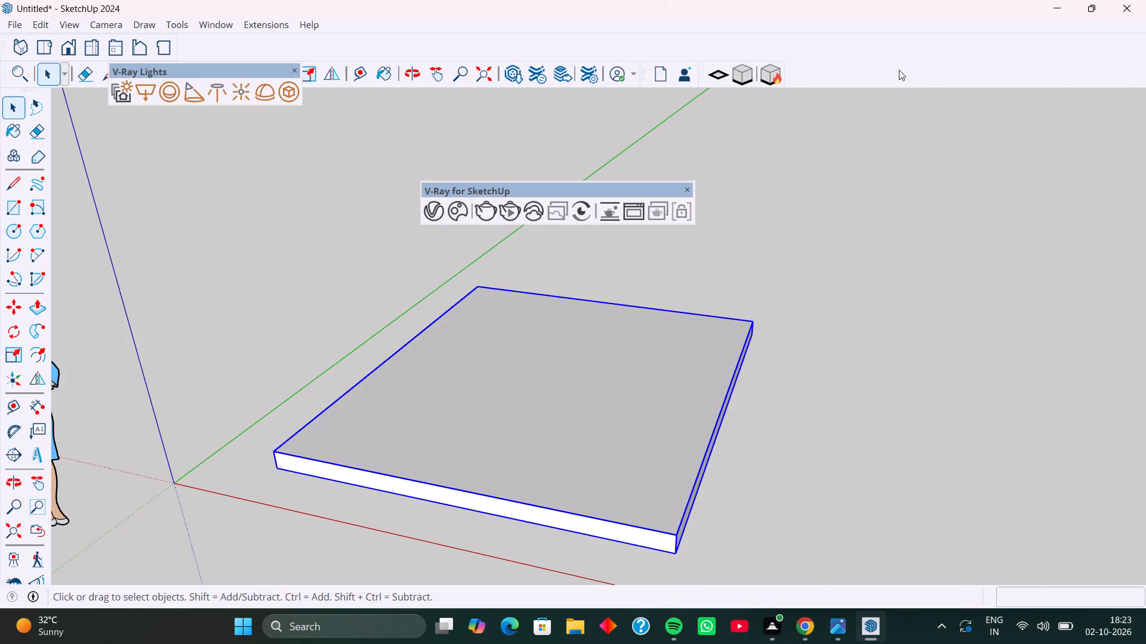
pyautogui.rightClick(898, 67)
pyautogui.click(1018, 459)
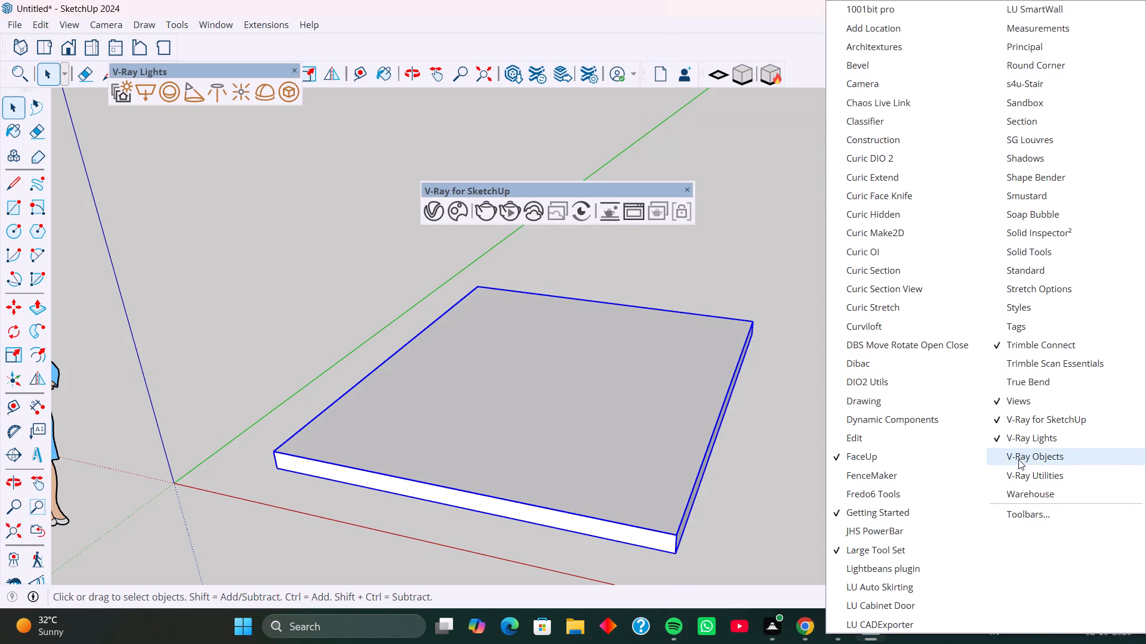
pyautogui.rightClick(820, 58)
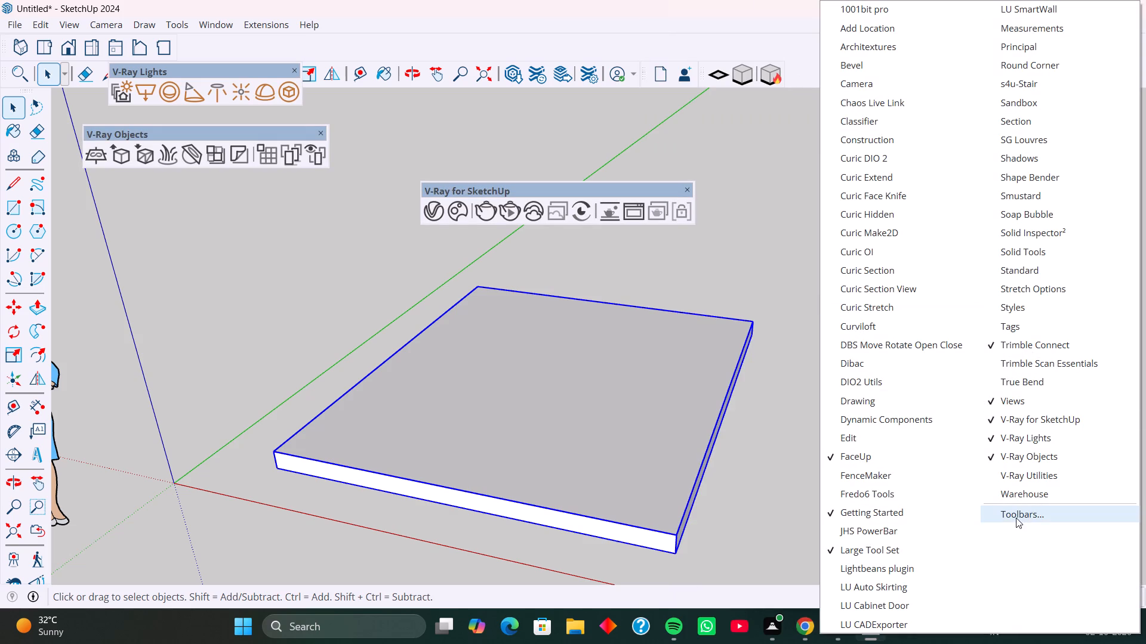
pyautogui.click(1026, 479)
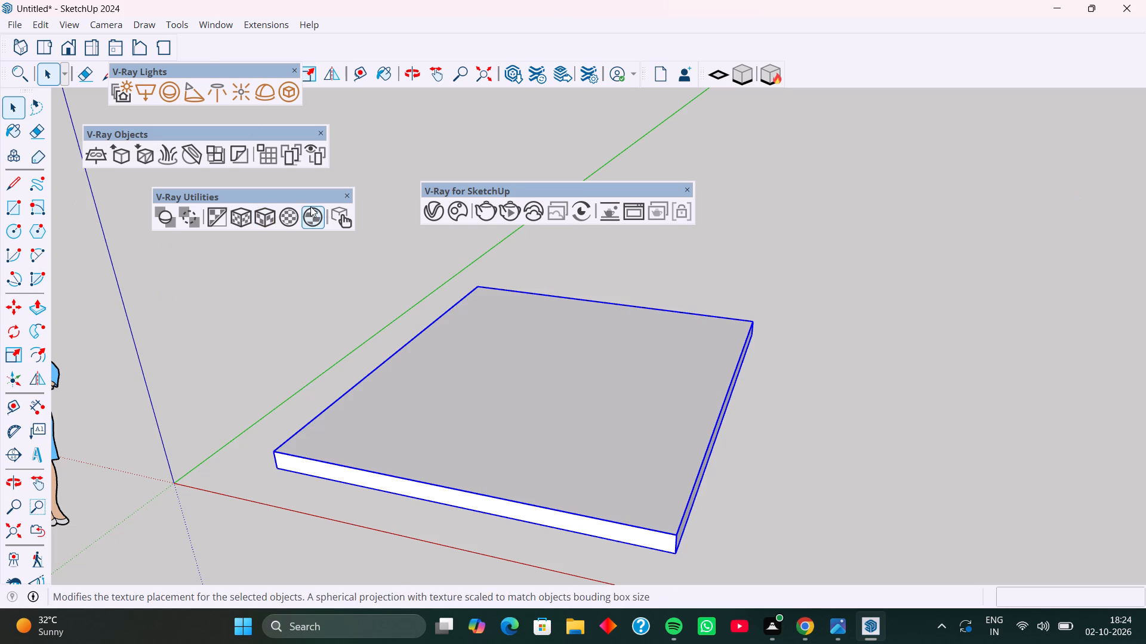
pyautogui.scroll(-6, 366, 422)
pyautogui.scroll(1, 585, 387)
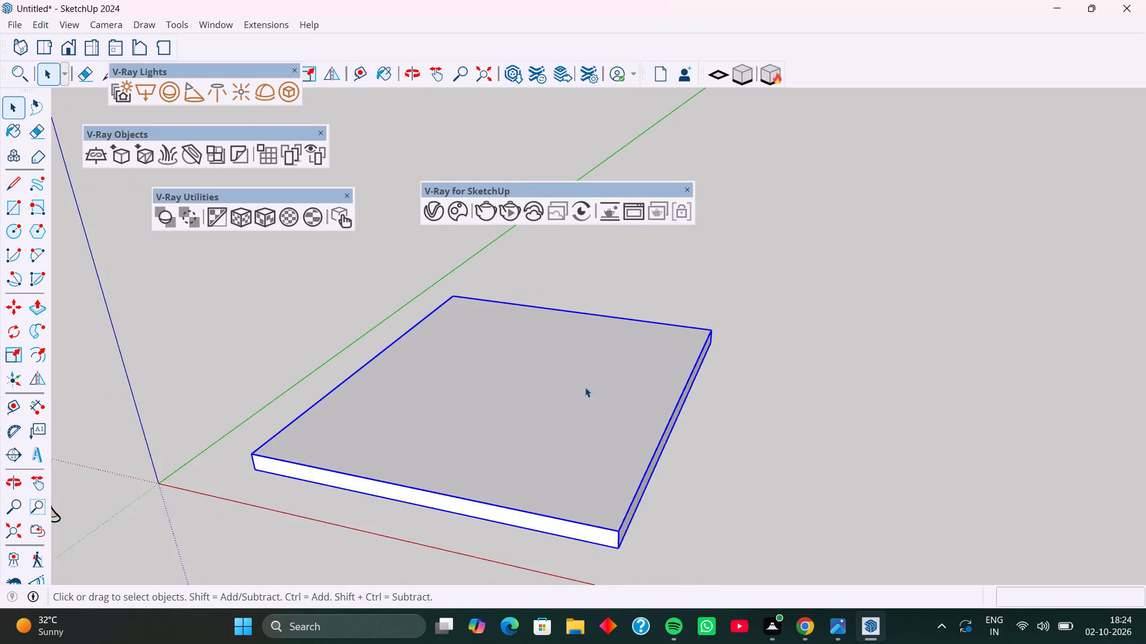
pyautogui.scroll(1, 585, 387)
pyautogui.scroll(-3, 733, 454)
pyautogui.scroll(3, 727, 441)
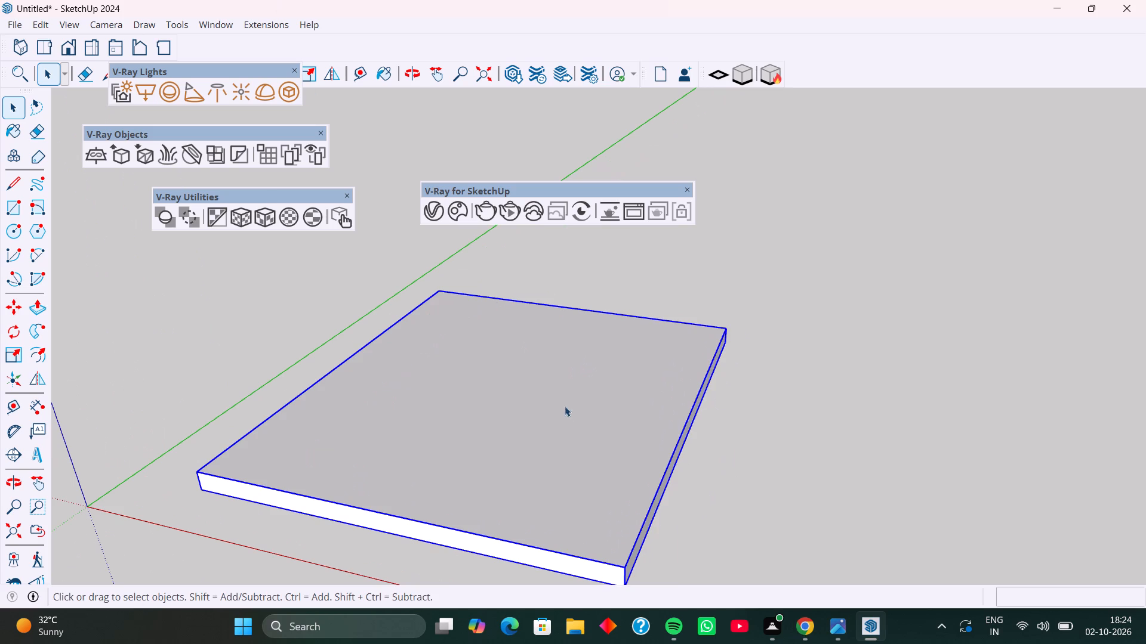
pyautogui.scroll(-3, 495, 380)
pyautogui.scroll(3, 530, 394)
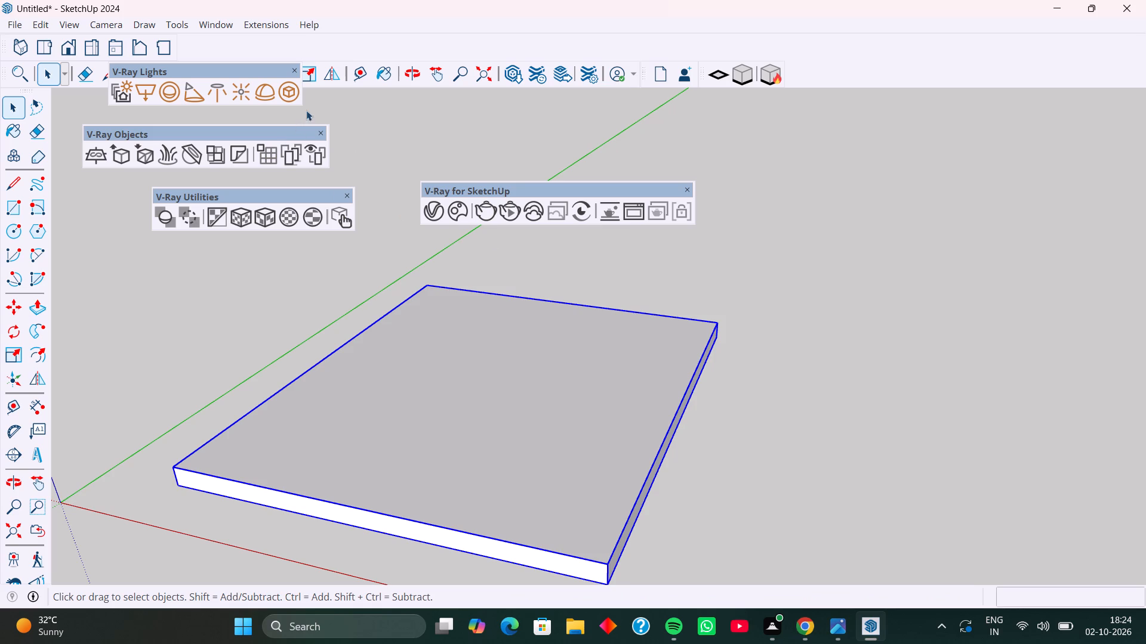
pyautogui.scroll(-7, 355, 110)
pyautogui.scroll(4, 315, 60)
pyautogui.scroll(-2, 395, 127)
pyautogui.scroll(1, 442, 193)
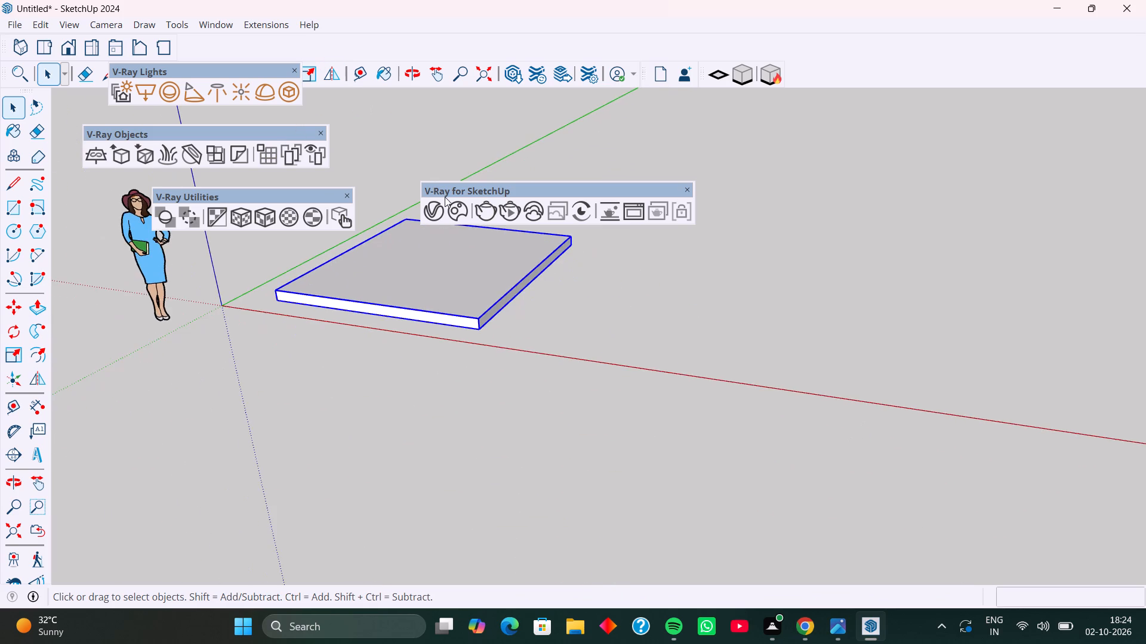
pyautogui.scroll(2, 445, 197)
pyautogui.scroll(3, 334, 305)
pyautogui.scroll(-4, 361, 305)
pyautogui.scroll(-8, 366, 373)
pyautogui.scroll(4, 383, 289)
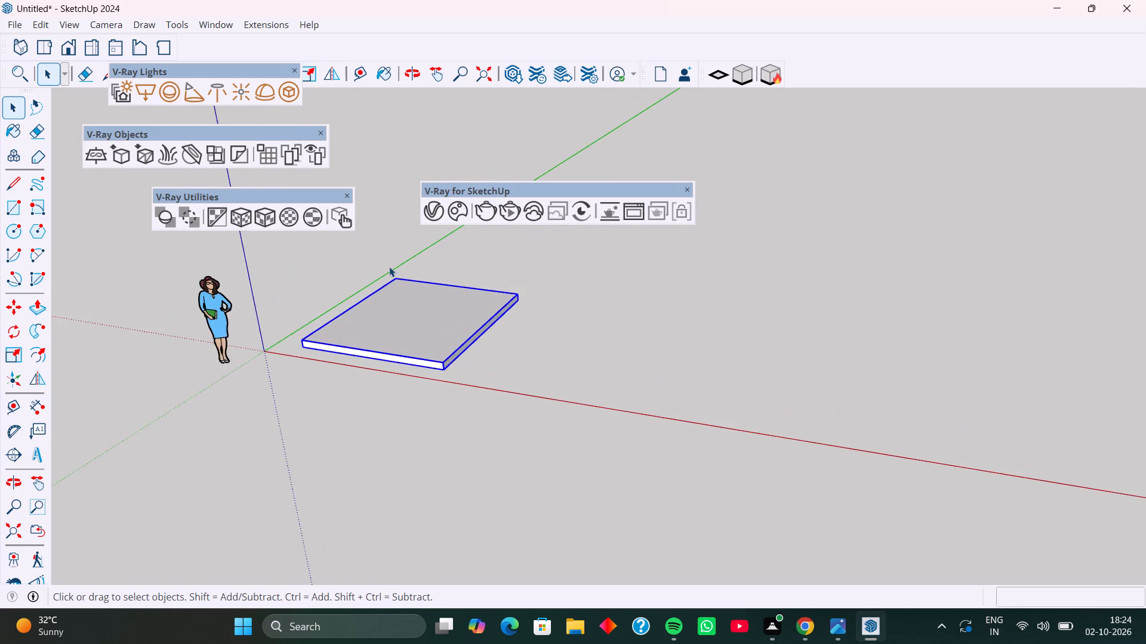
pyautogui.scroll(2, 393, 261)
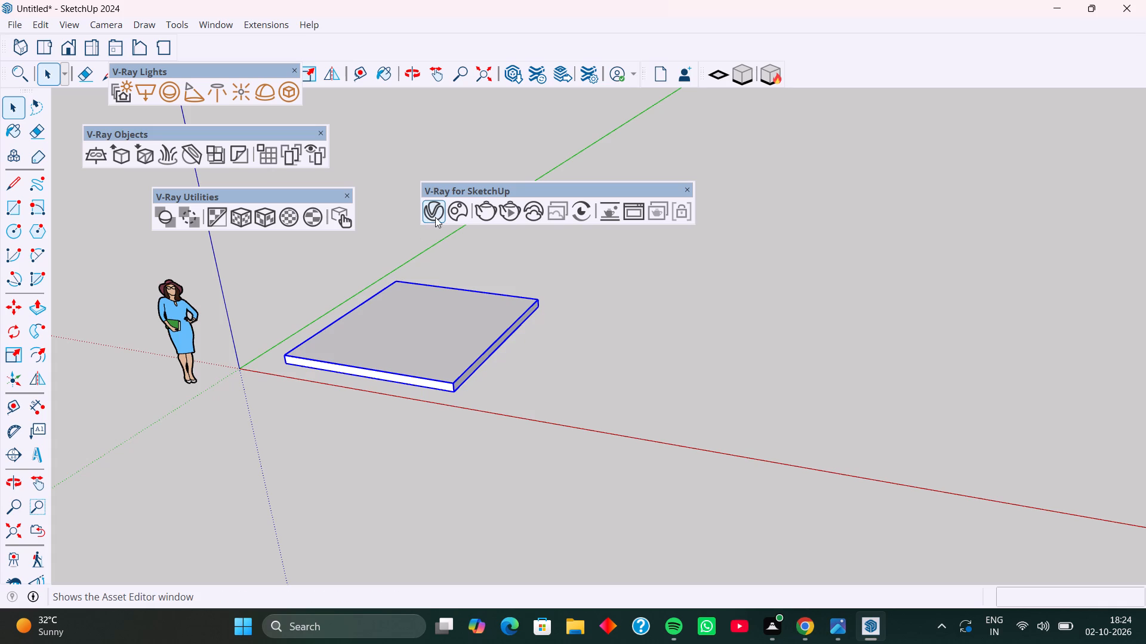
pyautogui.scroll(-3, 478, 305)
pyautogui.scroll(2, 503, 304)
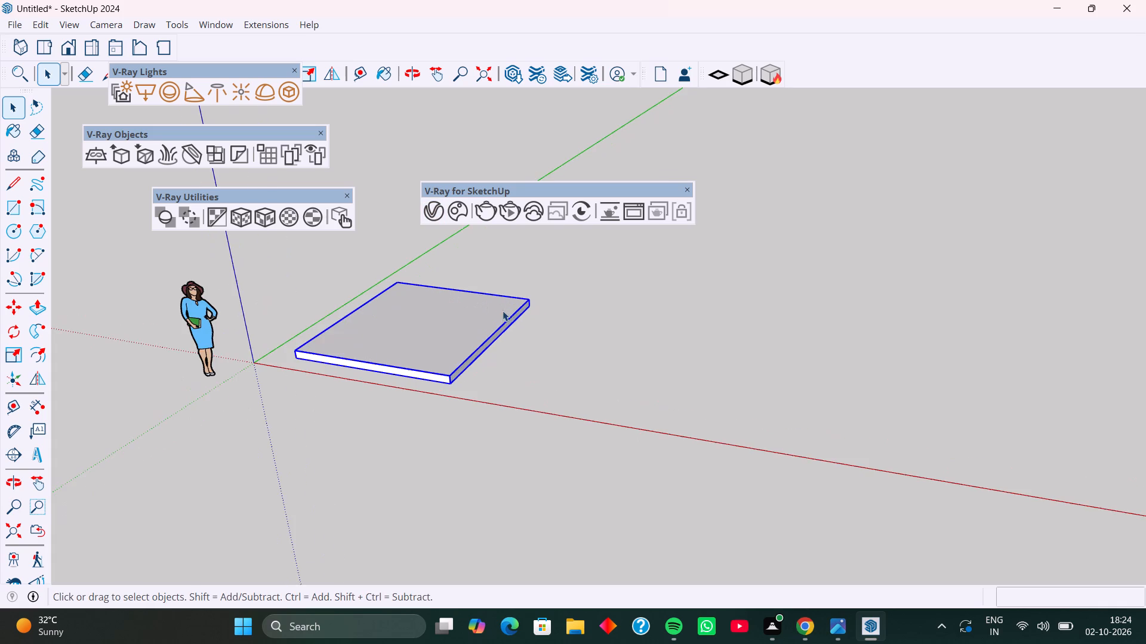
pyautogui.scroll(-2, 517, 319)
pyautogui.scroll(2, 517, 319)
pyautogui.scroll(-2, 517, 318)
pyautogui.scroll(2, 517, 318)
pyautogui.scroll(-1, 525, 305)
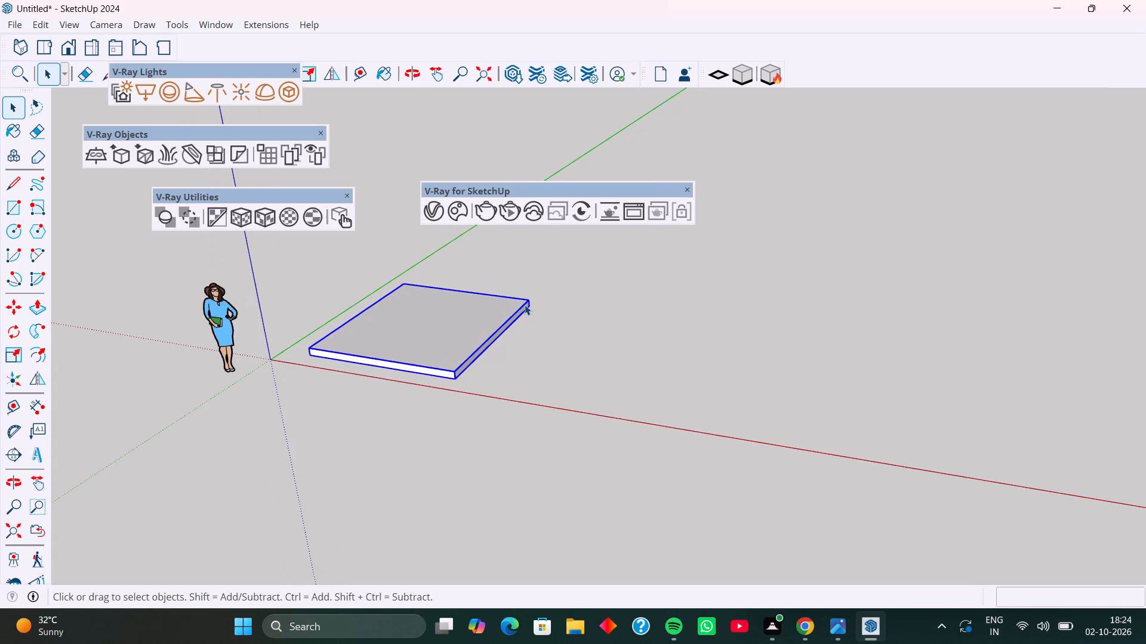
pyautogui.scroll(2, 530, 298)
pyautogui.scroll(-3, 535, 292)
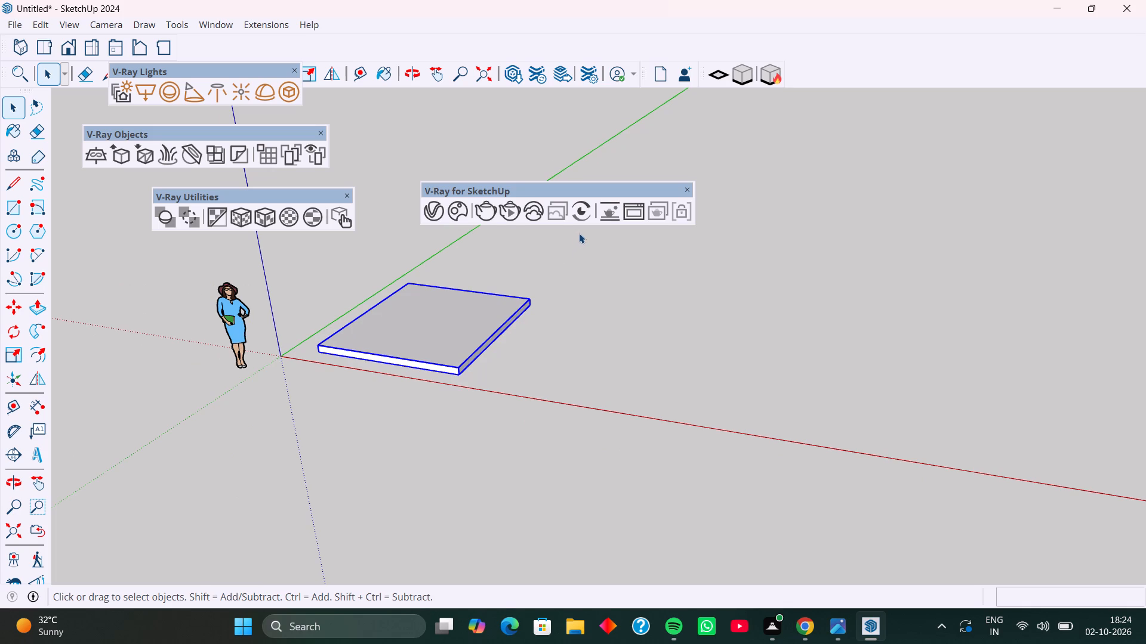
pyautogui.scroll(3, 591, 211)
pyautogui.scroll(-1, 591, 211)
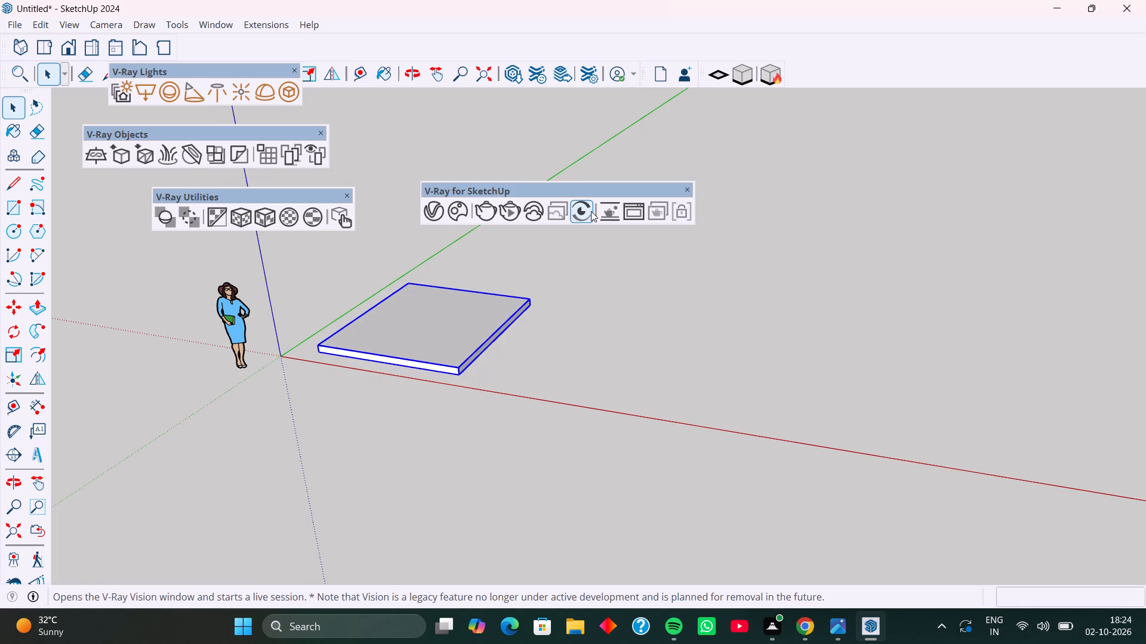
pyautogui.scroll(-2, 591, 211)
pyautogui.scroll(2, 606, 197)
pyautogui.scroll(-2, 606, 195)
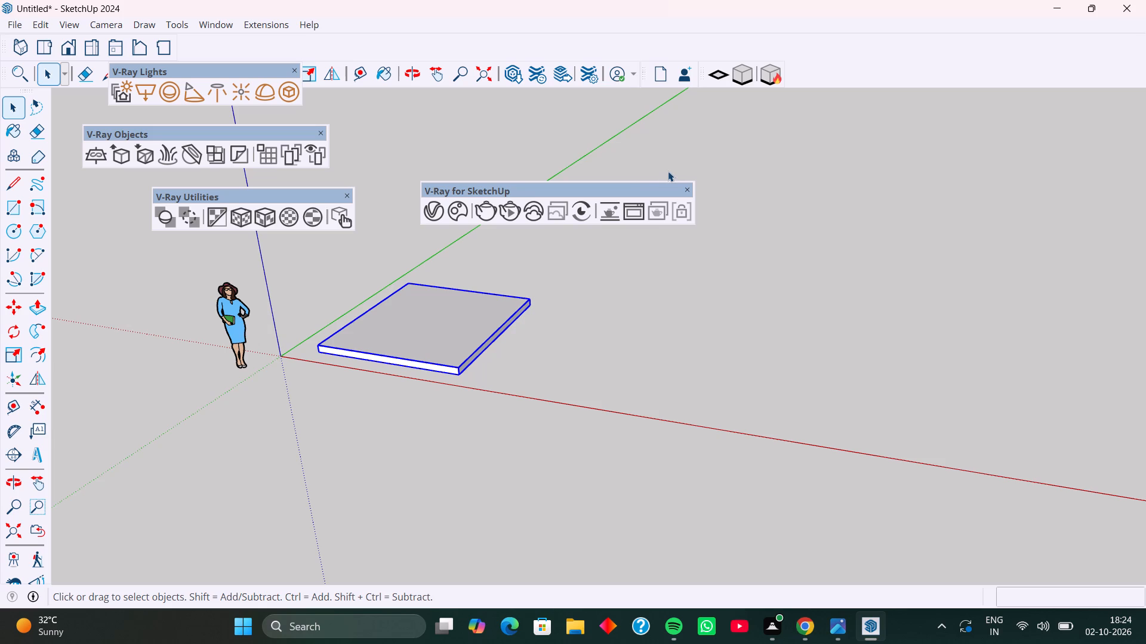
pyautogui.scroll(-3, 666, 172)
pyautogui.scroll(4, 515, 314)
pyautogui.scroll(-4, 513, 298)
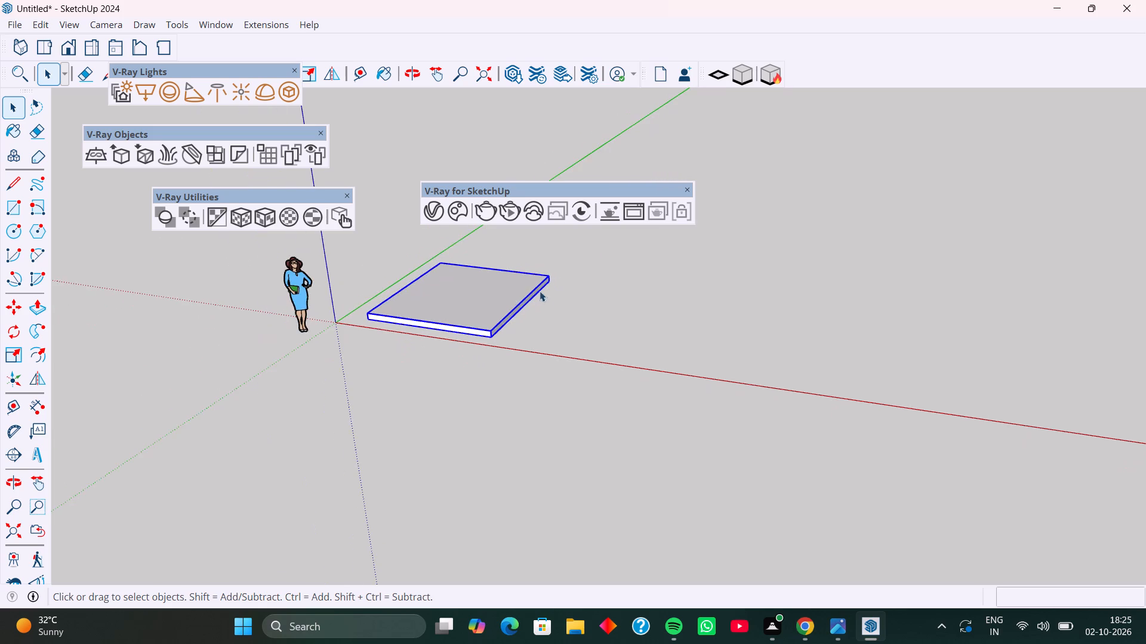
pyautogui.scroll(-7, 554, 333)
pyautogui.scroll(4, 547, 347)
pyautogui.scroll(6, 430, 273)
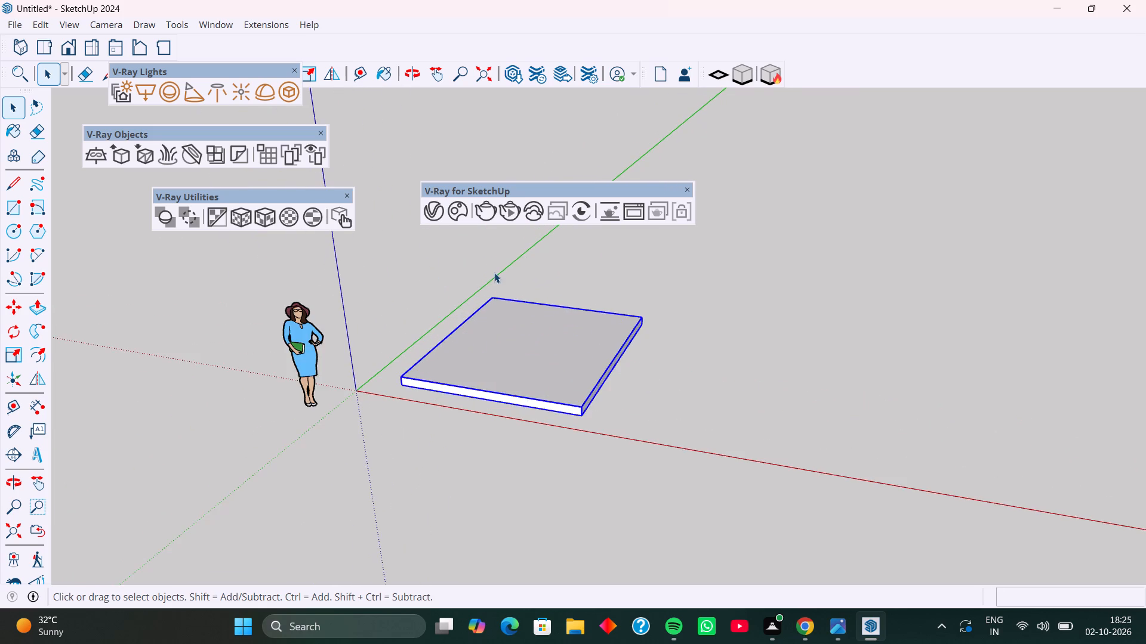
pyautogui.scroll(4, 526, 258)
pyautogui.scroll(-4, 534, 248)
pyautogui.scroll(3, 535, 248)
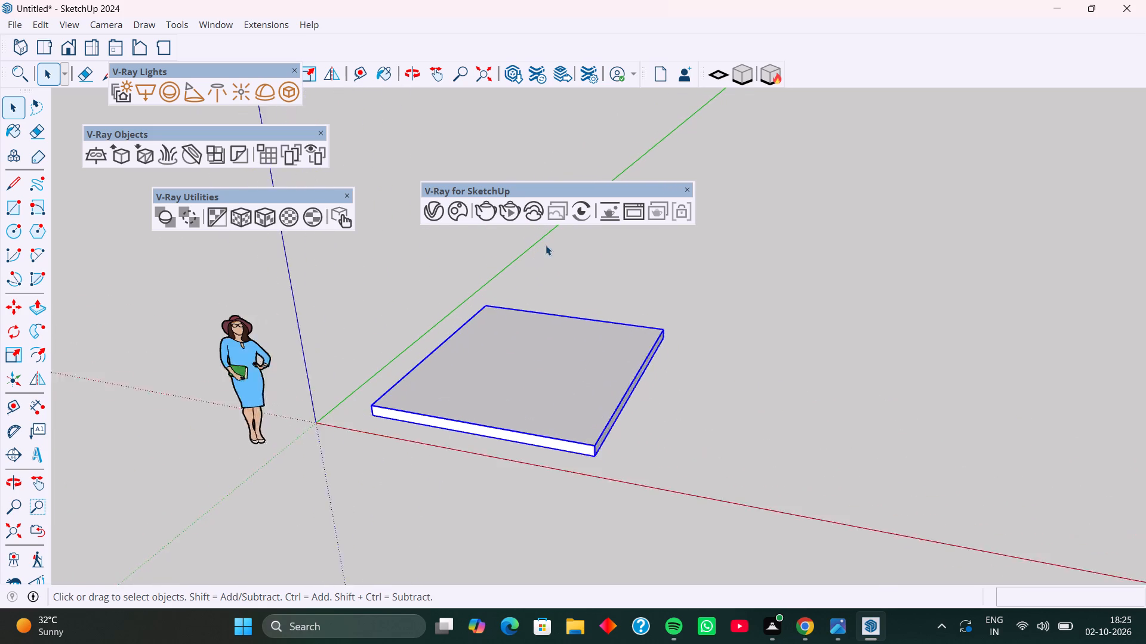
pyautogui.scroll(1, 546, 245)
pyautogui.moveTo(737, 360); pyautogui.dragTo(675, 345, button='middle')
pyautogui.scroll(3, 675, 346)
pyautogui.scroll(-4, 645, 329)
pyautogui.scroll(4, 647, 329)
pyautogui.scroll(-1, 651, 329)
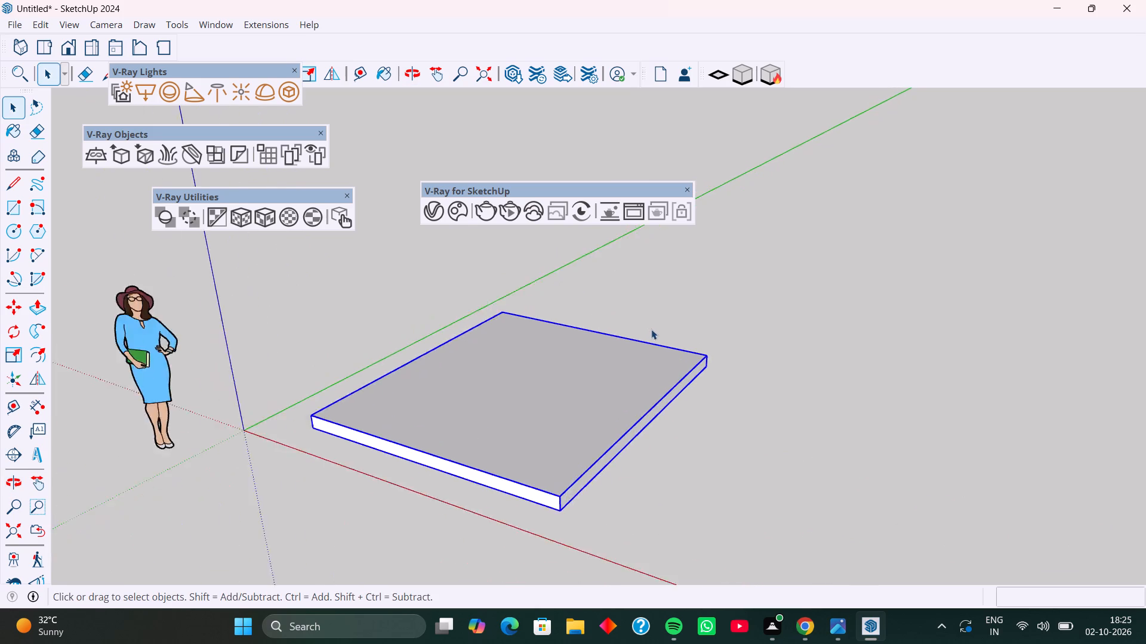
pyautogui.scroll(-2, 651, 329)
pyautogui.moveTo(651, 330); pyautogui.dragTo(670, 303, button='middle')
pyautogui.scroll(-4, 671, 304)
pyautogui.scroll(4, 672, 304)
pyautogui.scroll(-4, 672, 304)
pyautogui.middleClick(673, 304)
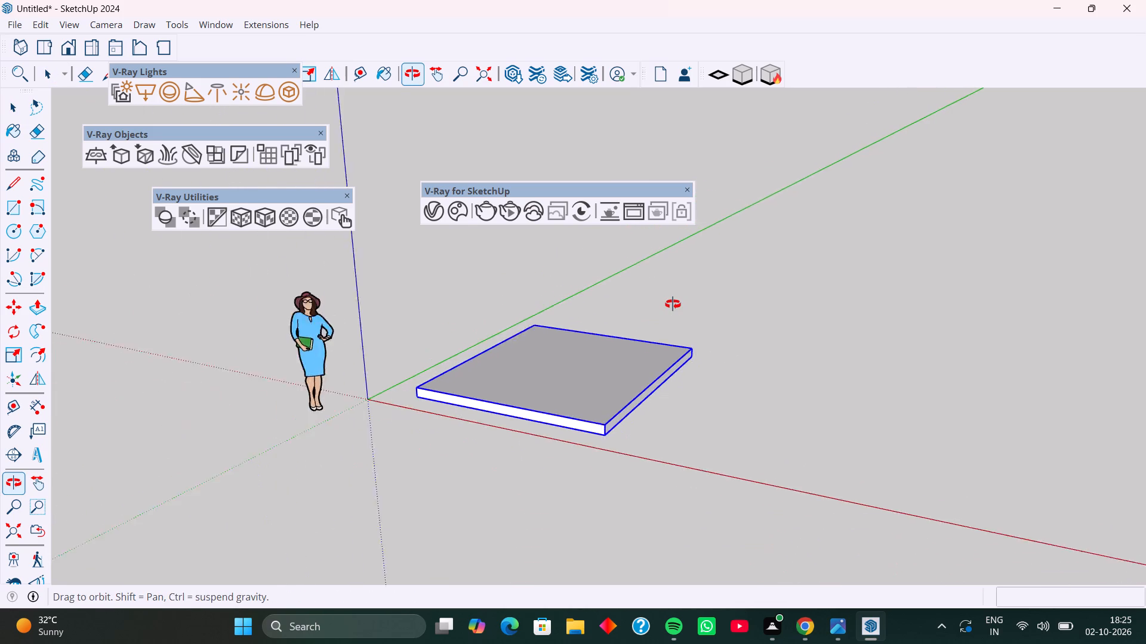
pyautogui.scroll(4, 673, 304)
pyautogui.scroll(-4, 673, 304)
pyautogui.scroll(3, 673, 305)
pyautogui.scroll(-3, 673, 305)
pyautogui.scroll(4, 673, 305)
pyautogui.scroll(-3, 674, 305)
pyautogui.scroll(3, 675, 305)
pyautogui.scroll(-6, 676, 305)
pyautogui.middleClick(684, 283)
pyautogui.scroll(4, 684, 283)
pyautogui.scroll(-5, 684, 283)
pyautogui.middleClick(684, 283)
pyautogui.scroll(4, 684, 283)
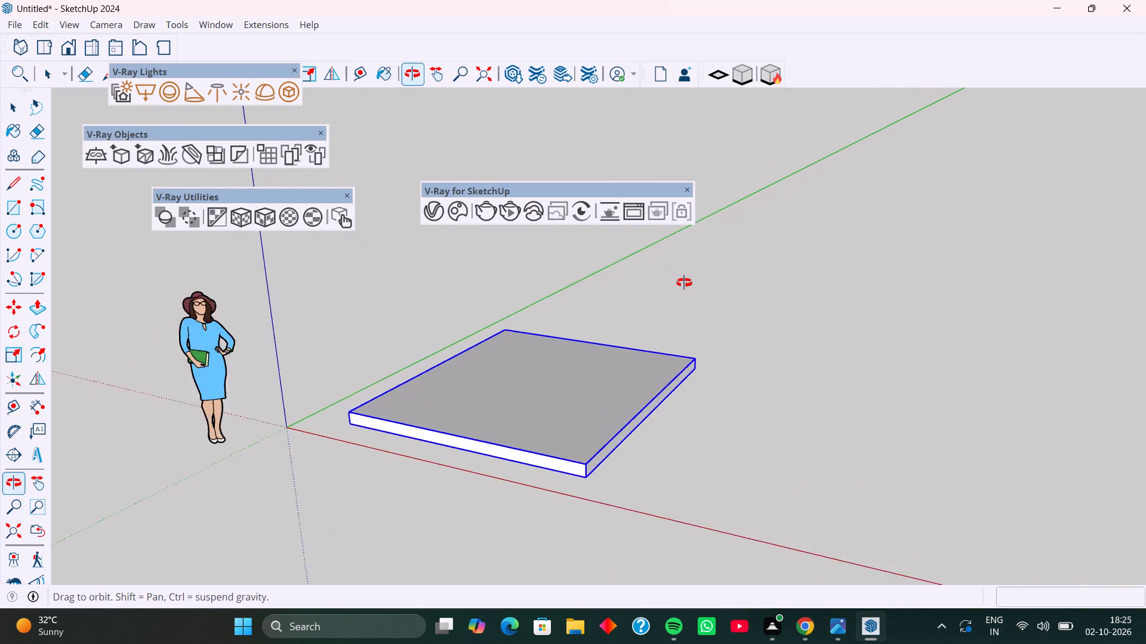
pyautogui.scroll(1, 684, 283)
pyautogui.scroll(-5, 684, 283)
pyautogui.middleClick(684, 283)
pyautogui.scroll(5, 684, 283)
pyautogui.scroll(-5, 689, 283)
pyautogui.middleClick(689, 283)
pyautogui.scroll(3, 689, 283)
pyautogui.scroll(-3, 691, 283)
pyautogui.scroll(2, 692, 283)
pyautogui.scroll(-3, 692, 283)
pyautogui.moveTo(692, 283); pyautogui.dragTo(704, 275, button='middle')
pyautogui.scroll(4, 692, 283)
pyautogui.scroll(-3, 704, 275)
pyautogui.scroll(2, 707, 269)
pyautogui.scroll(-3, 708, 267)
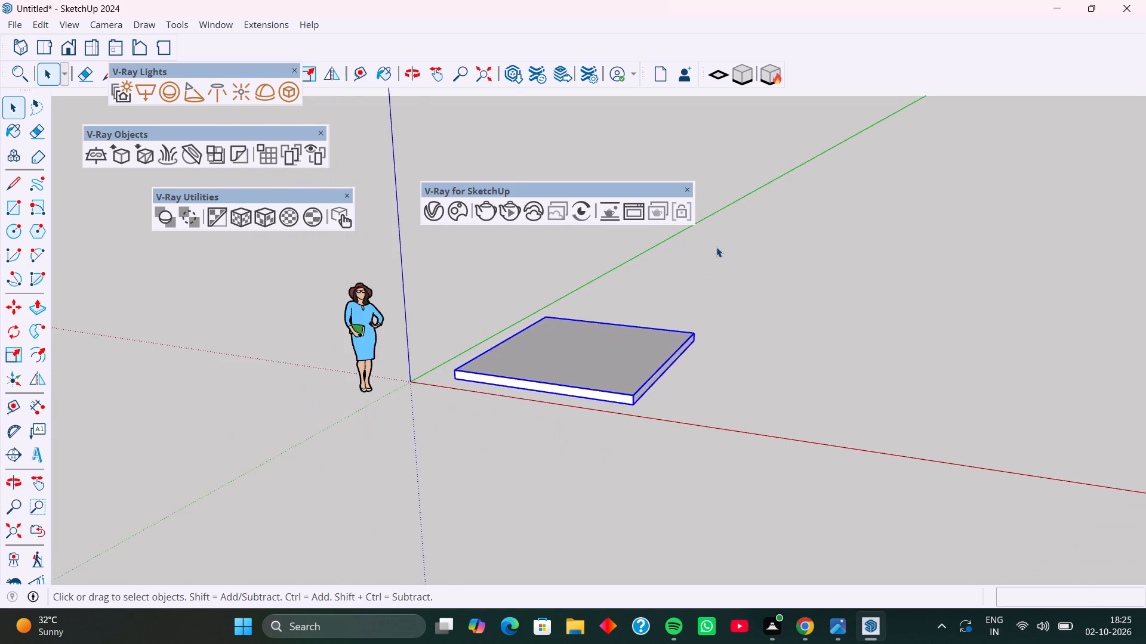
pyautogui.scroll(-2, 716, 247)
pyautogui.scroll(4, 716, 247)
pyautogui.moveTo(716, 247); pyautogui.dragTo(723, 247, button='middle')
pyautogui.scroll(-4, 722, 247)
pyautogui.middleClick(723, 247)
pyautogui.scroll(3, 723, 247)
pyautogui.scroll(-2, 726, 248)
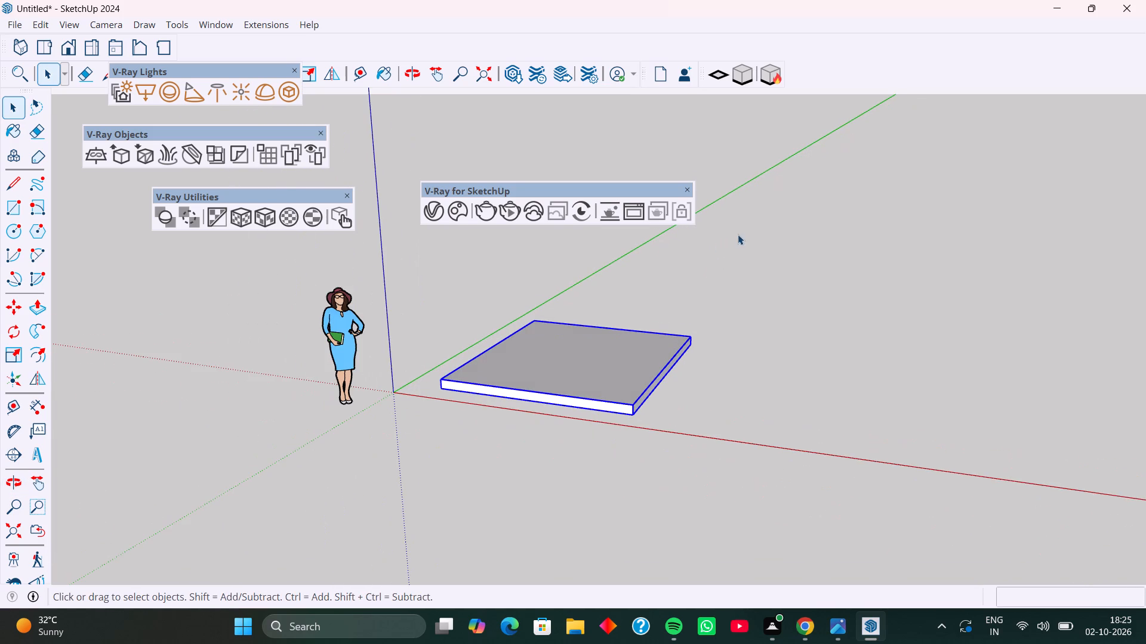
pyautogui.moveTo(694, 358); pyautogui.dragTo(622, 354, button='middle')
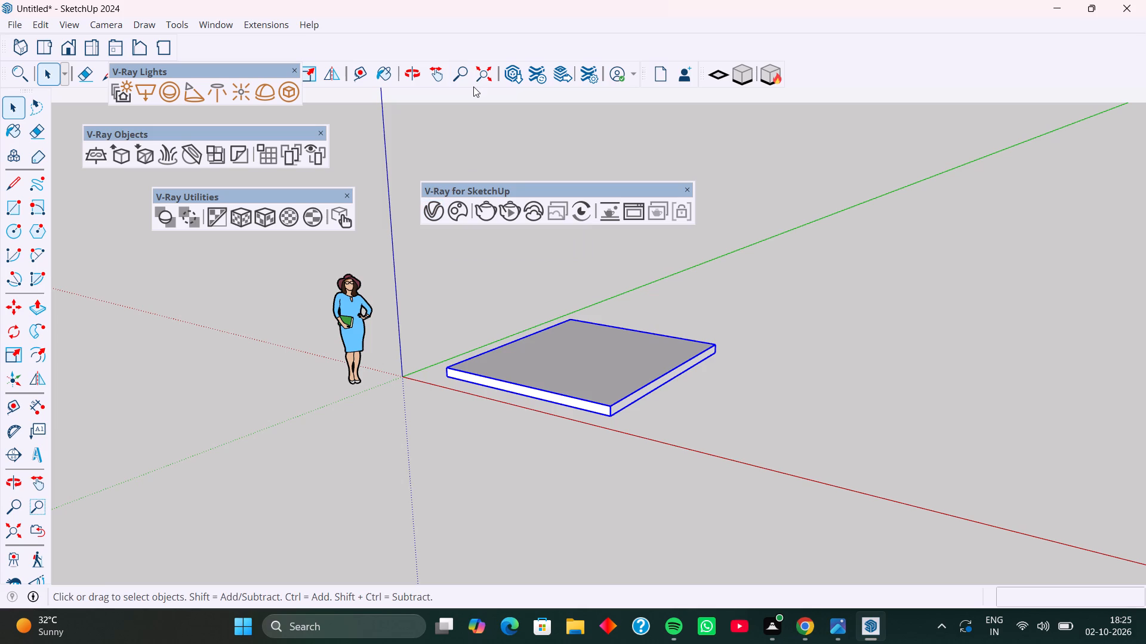
# Open the V-Ray Asset Editor and permanently delete the Teddy figure's materials from the scene.
pyautogui.click(444, 206)
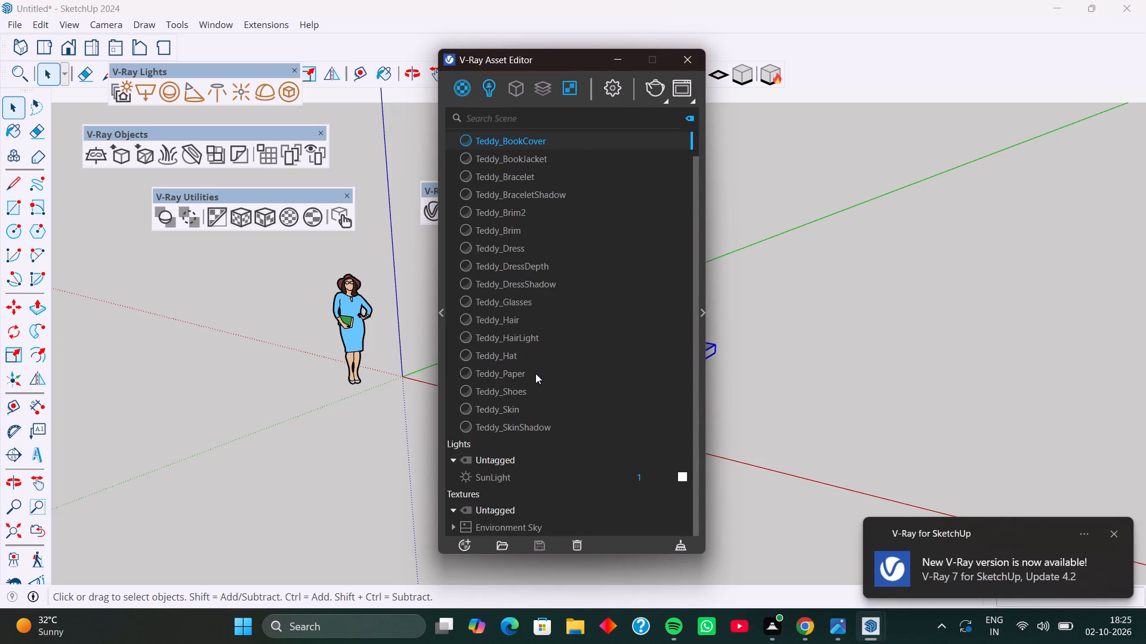
pyautogui.keyDown('shift'); pyautogui.click(547, 433); pyautogui.keyUp('shift')
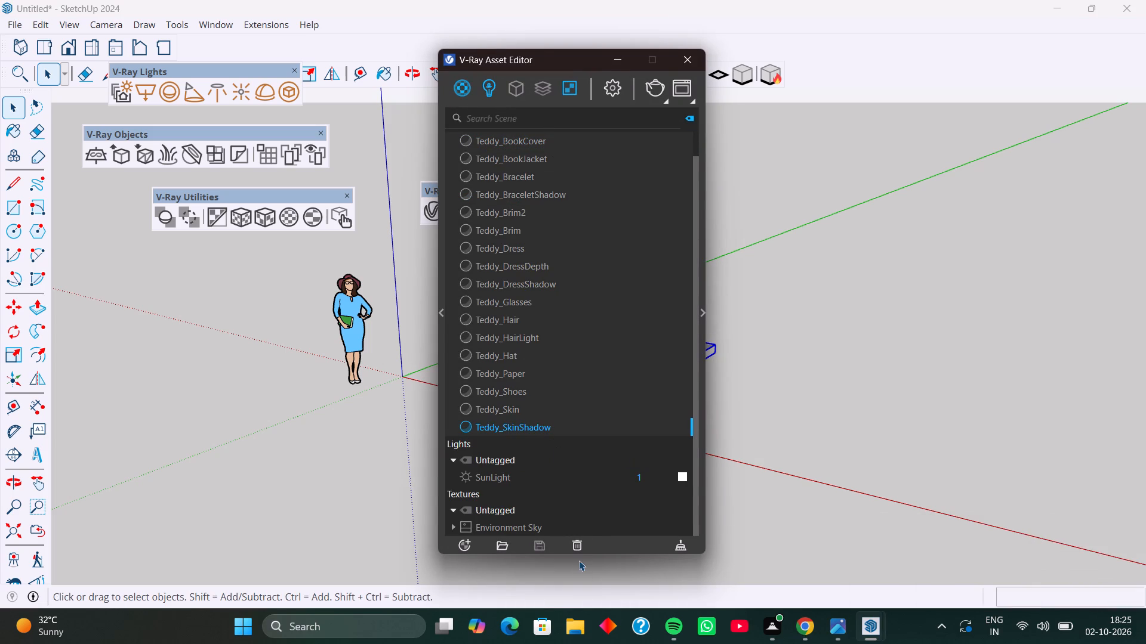
pyautogui.click(579, 541)
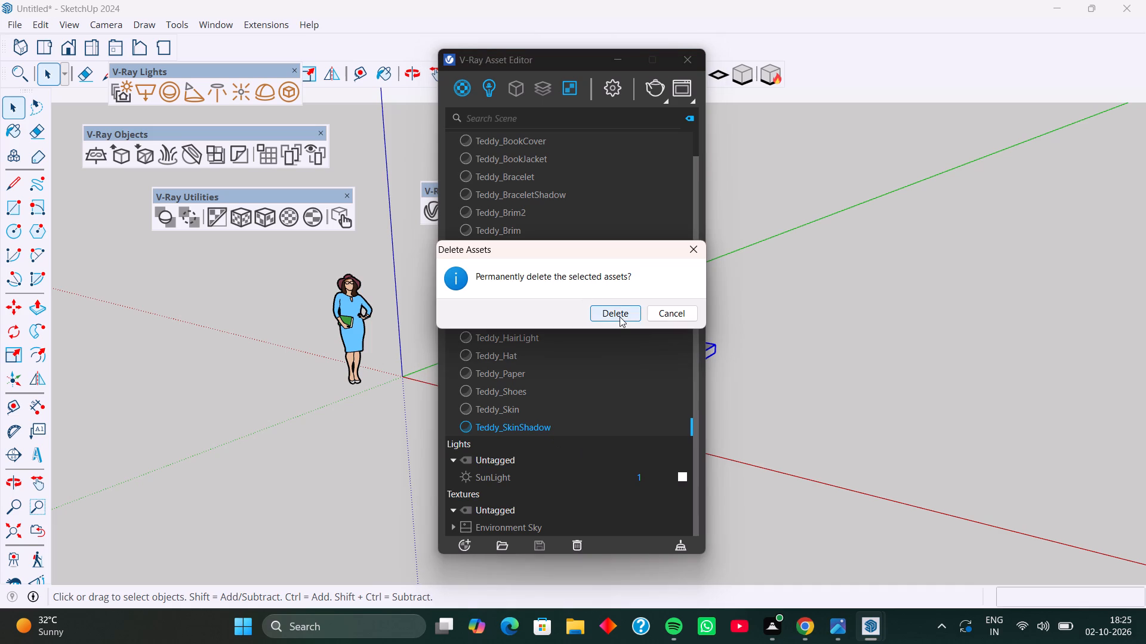
pyautogui.click(620, 317)
# Create a new Generic V-Ray material and rename it carpet.
pyautogui.click(464, 95)
pyautogui.rightClick(464, 95)
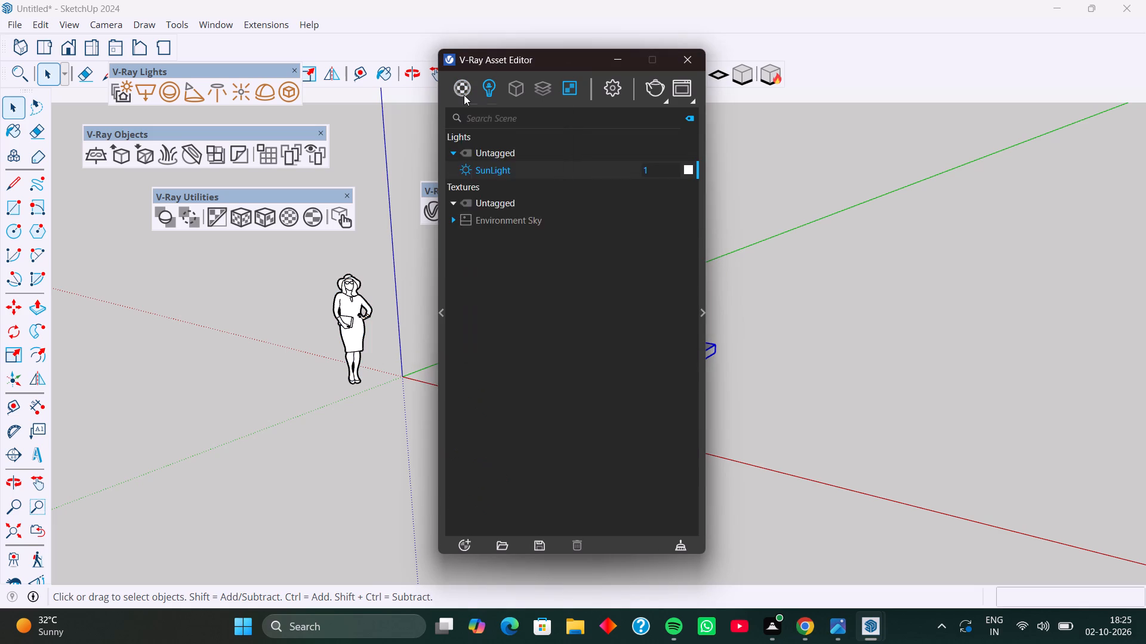
pyautogui.click(498, 113)
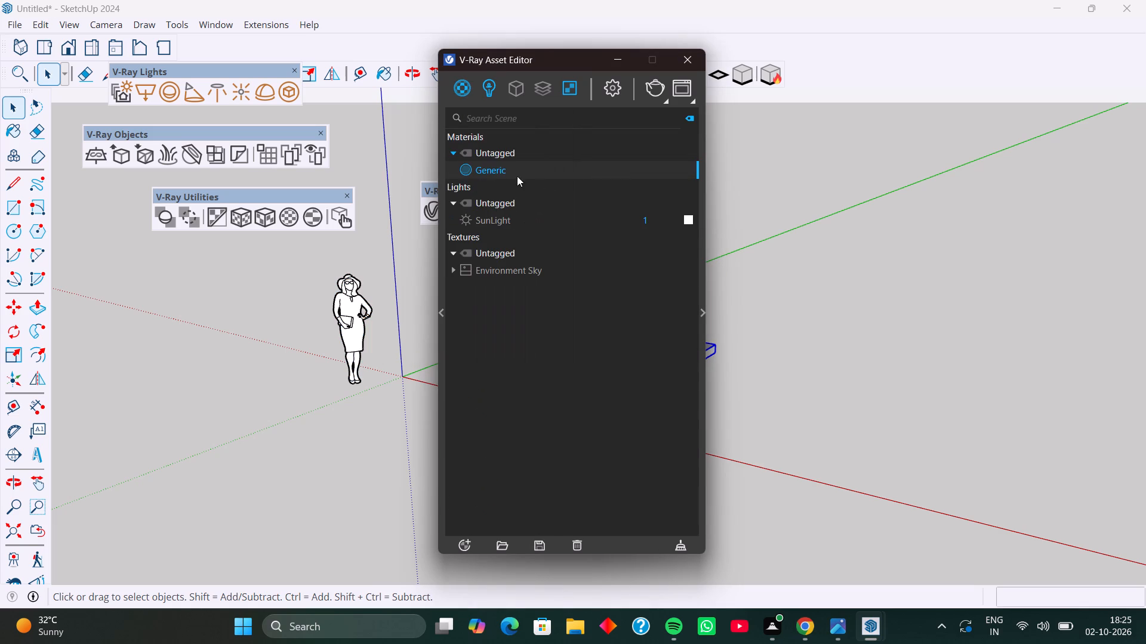
pyautogui.doubleClick(515, 167)
pyautogui.moveTo(510, 171); pyautogui.dragTo(483, 181)
pyautogui.moveTo(483, 181); pyautogui.dragTo(436, 187)
pyautogui.press('g')
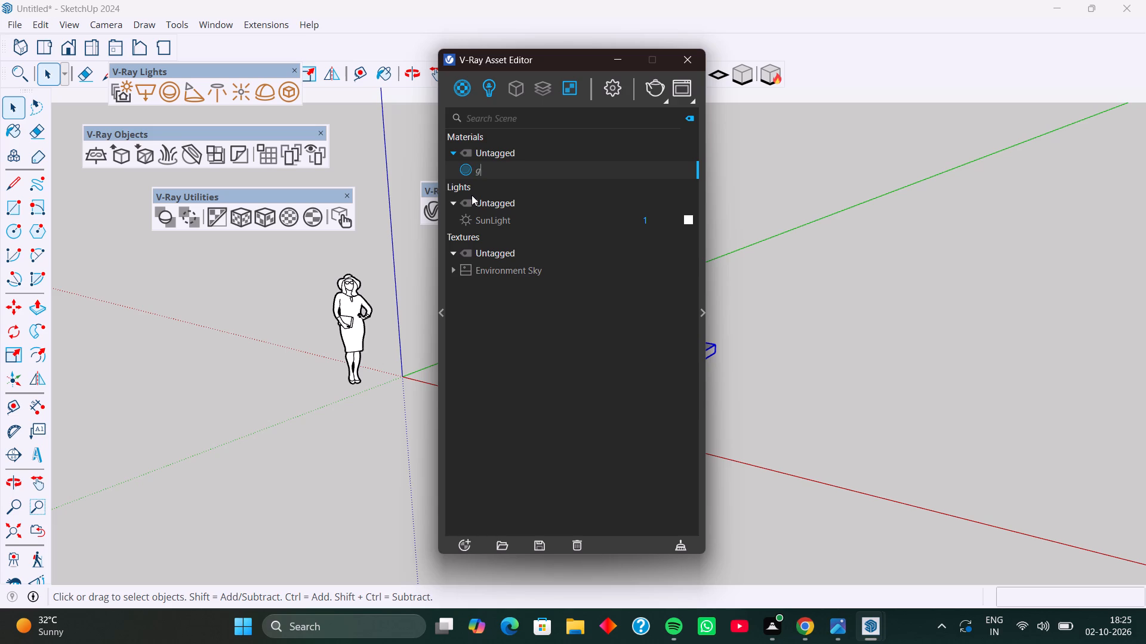
pyautogui.press('BackSpace')
pyautogui.write('car')
pyautogui.write('pet')
pyautogui.press('Return')
# Apply the carpet material to the selected slab group.
pyautogui.rightClick(557, 169)
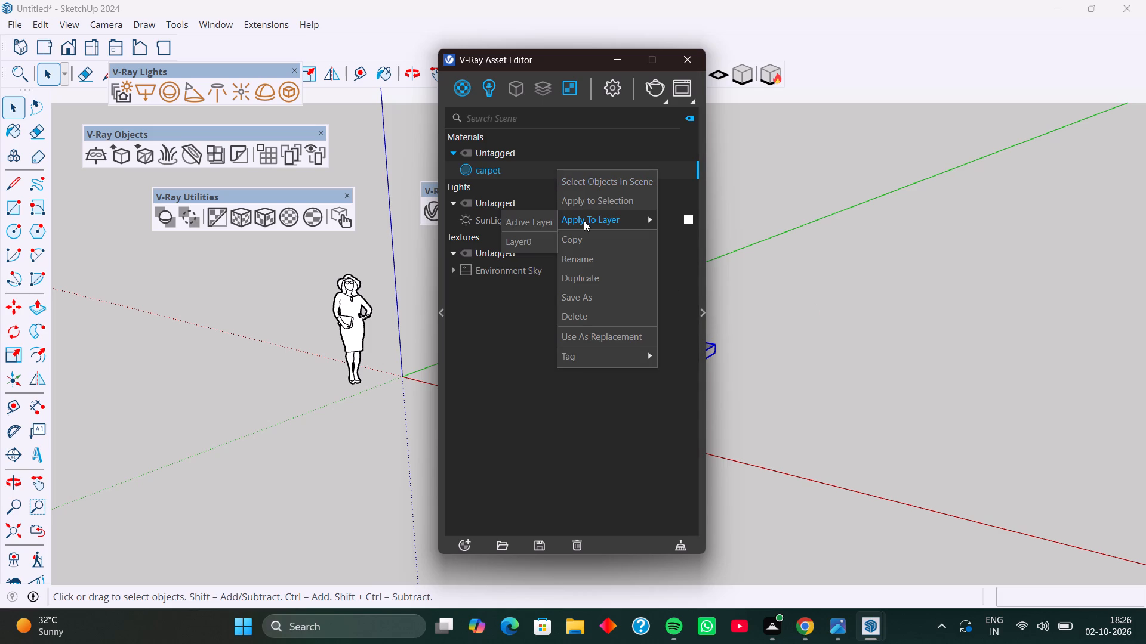
pyautogui.click(594, 199)
# Load the geometric-texture-carpet-tile image from Downloads as a bitmap for the carpet material's diffuse colour, and return to the material settings.
pyautogui.click(701, 311)
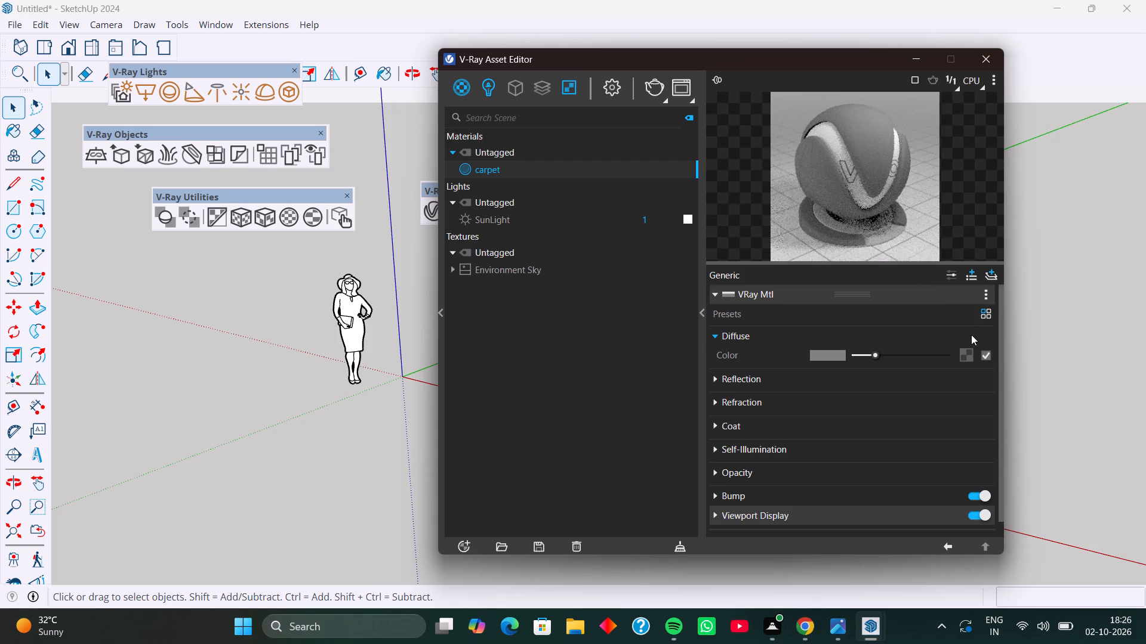
pyautogui.click(962, 350)
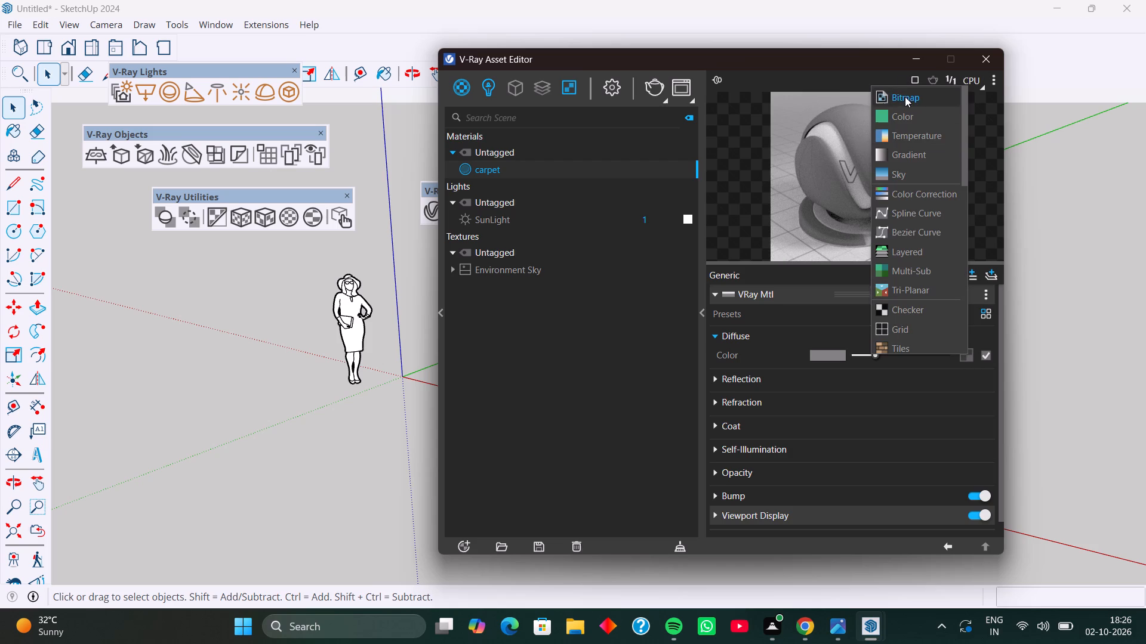
pyautogui.click(905, 97)
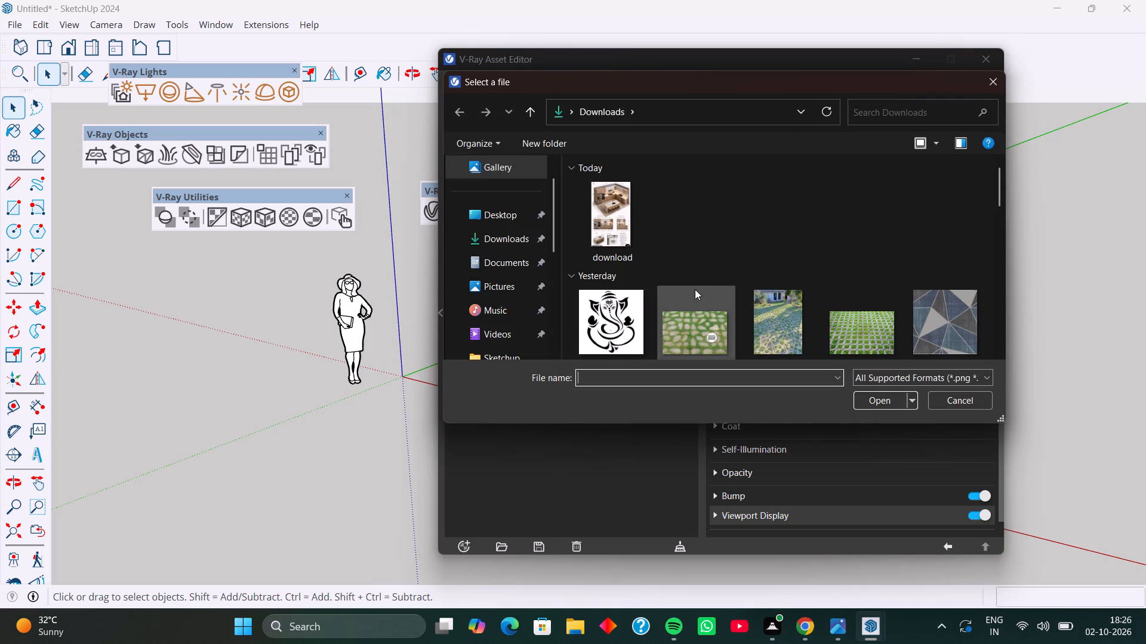
pyautogui.scroll(-1, 766, 255)
pyautogui.click(942, 291)
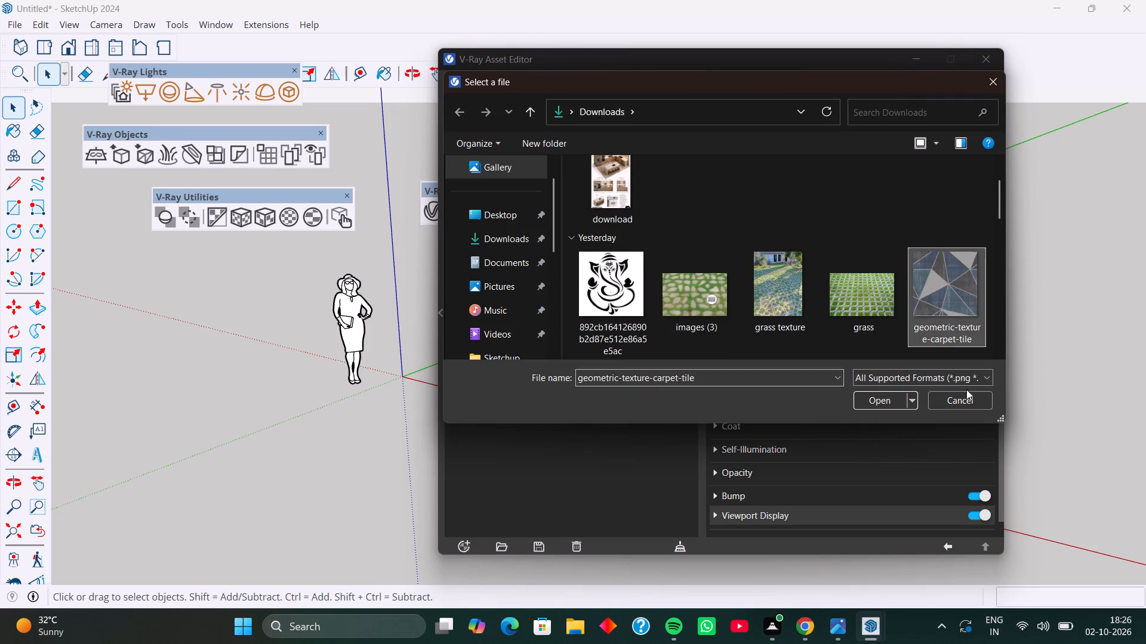
pyautogui.click(871, 402)
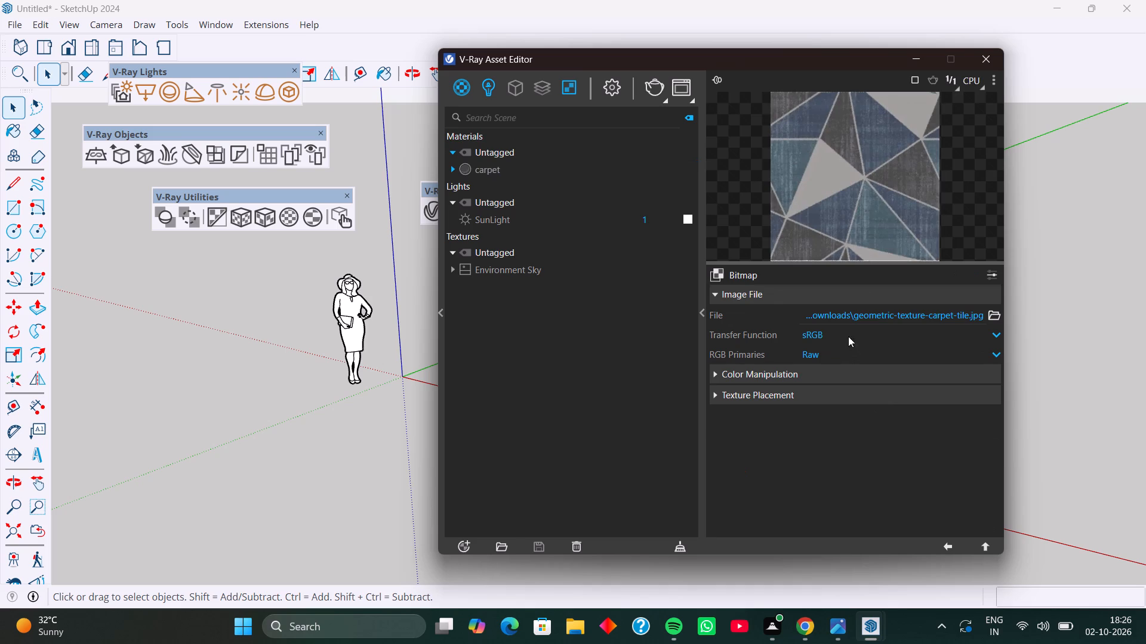
pyautogui.click(957, 550)
# Set the carpet material's viewport display texture to Custom.
pyautogui.scroll(-4, 794, 478)
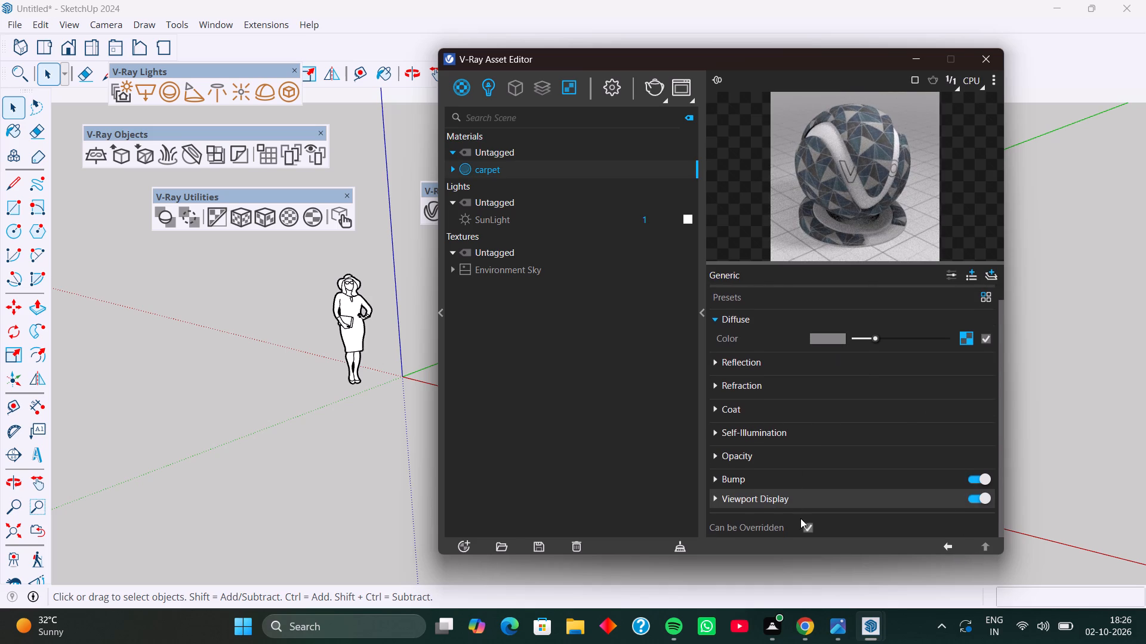
pyautogui.click(717, 496)
pyautogui.scroll(-4, 791, 355)
pyautogui.click(879, 482)
pyautogui.click(847, 515)
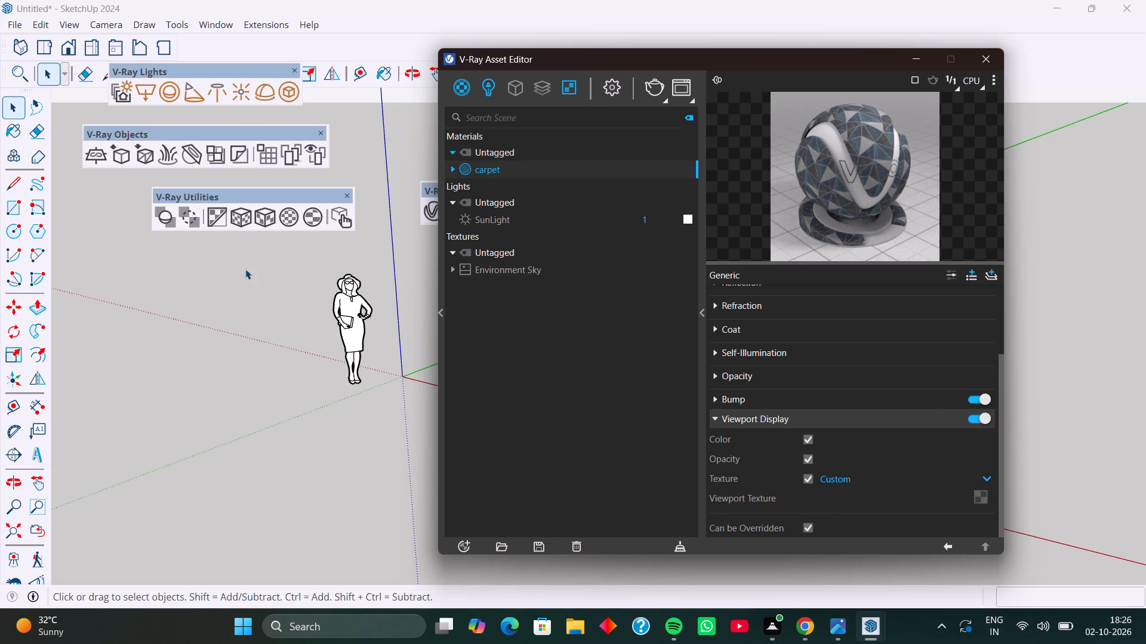
# Apply a tri-planar texture projection fitted to the slab's bounding box.
pyautogui.click(263, 215)
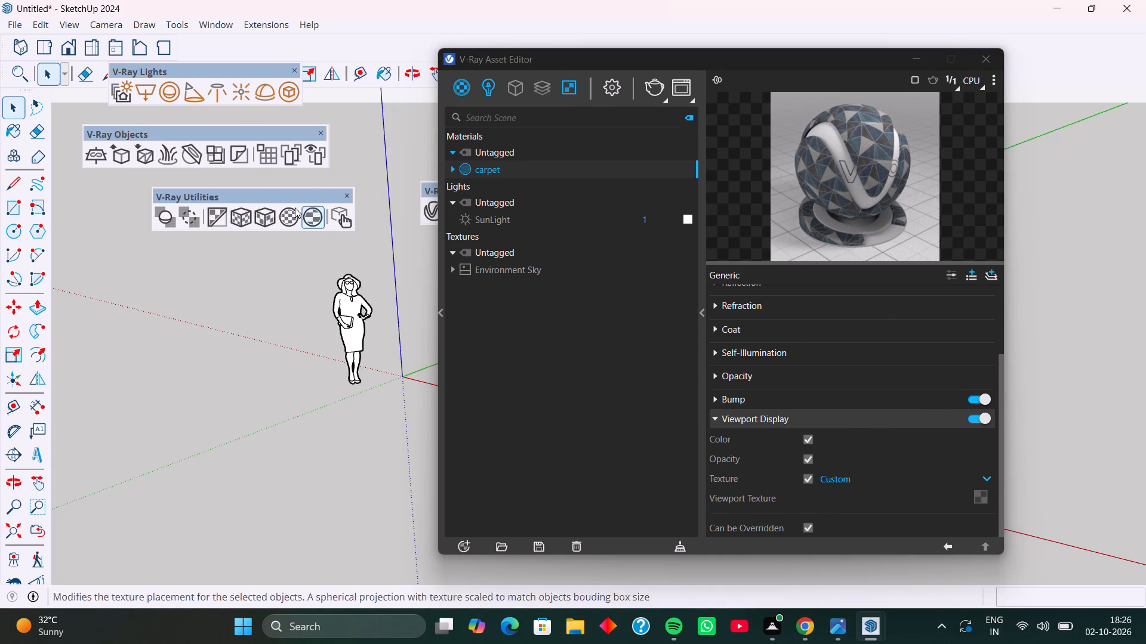
# Add V-Ray Fur to the selected slab group.
pyautogui.scroll(-8, 299, 380)
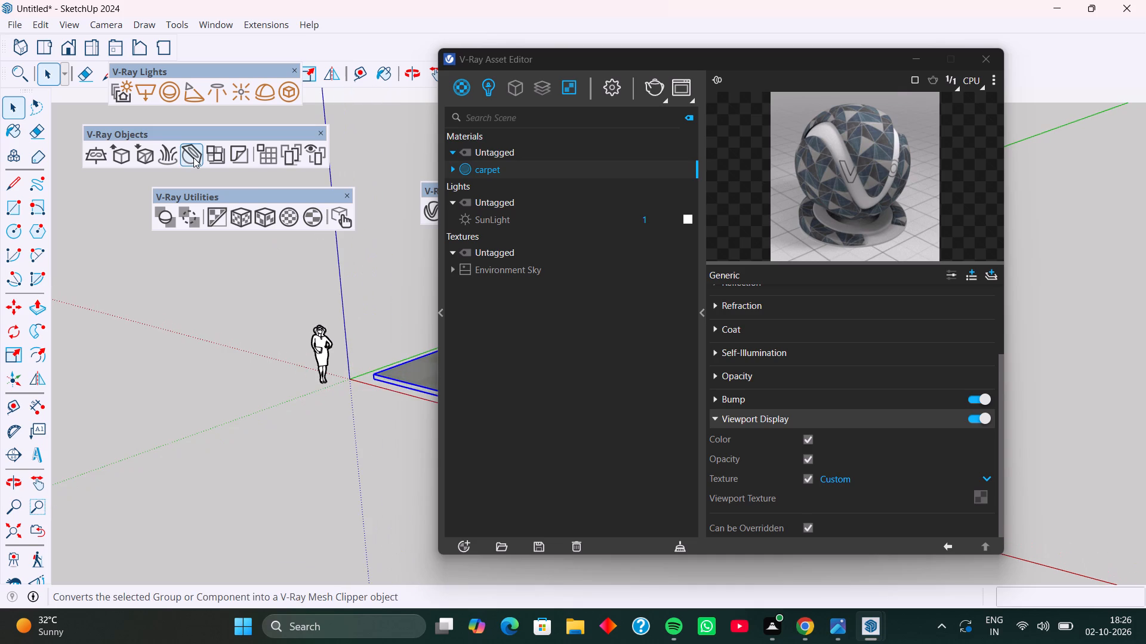
pyautogui.scroll(1, 193, 157)
pyautogui.click(167, 157)
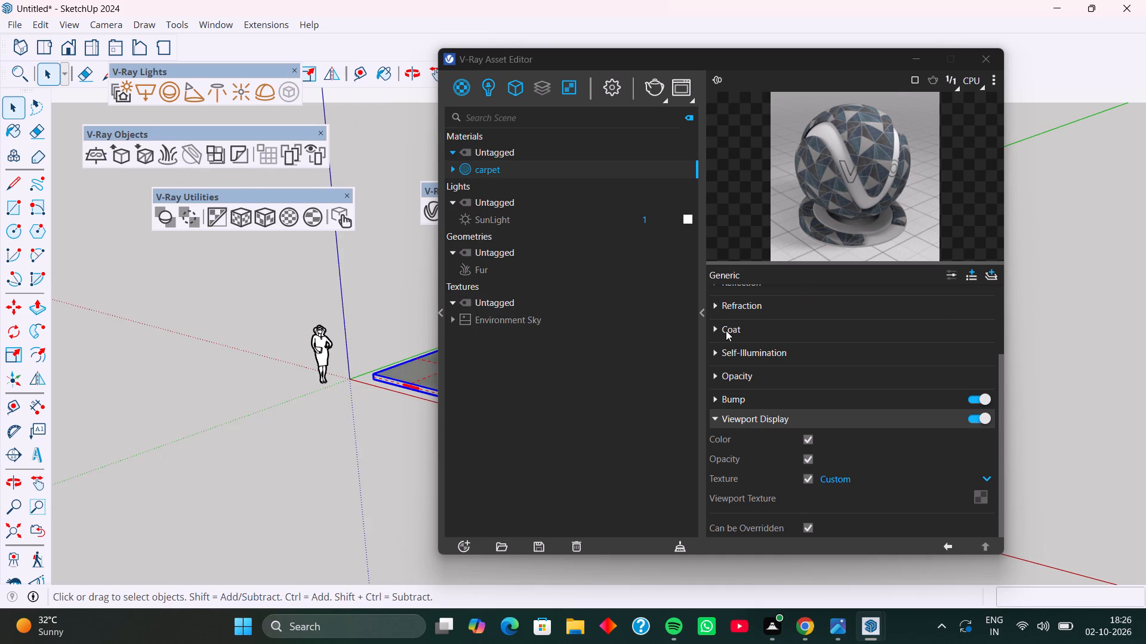
# Open the Fur geometry's parameters and start a V-Ray render of the fur-covered slab.
pyautogui.click(478, 270)
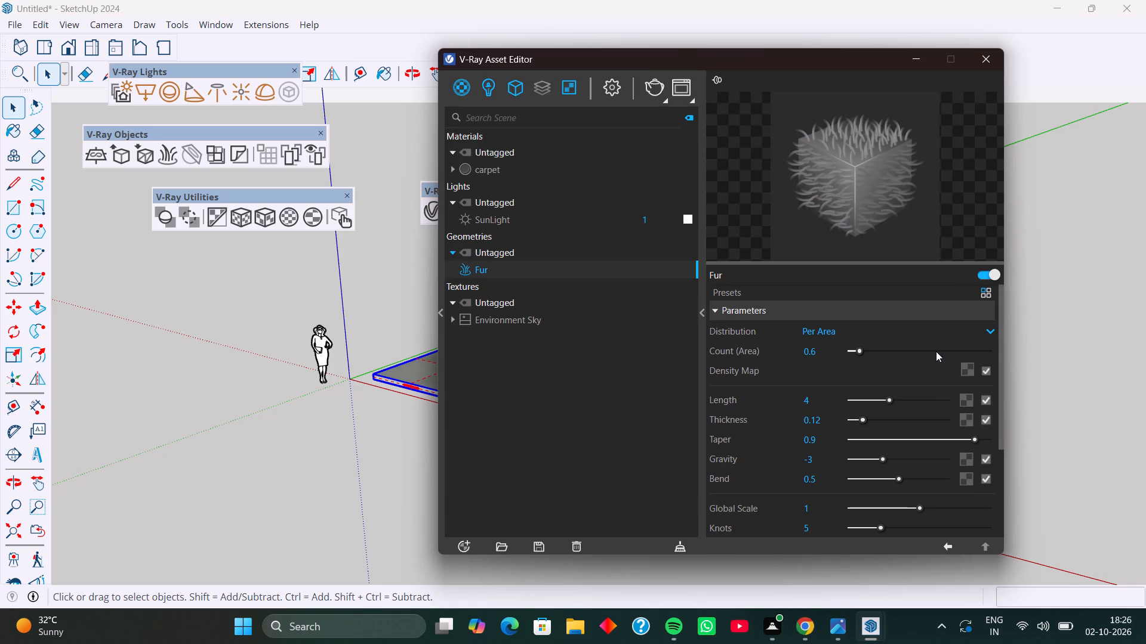
pyautogui.click(654, 84)
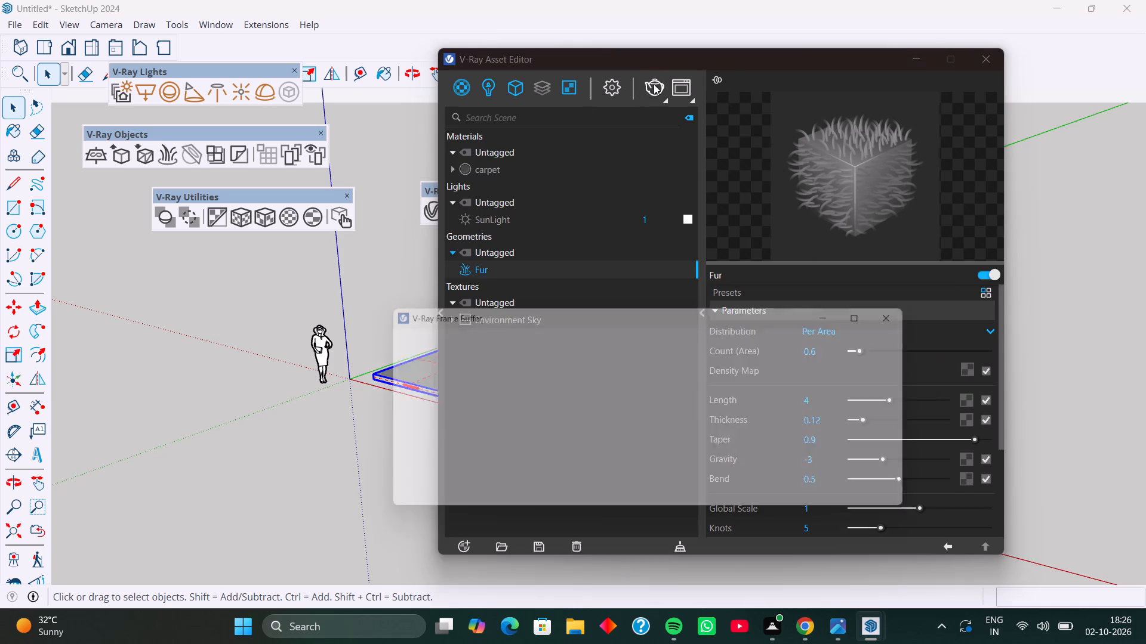
# Examine the fur strands and carpet pattern along the rendered slab's surface, edges and front corner.
pyautogui.scroll(1, 190, 327)
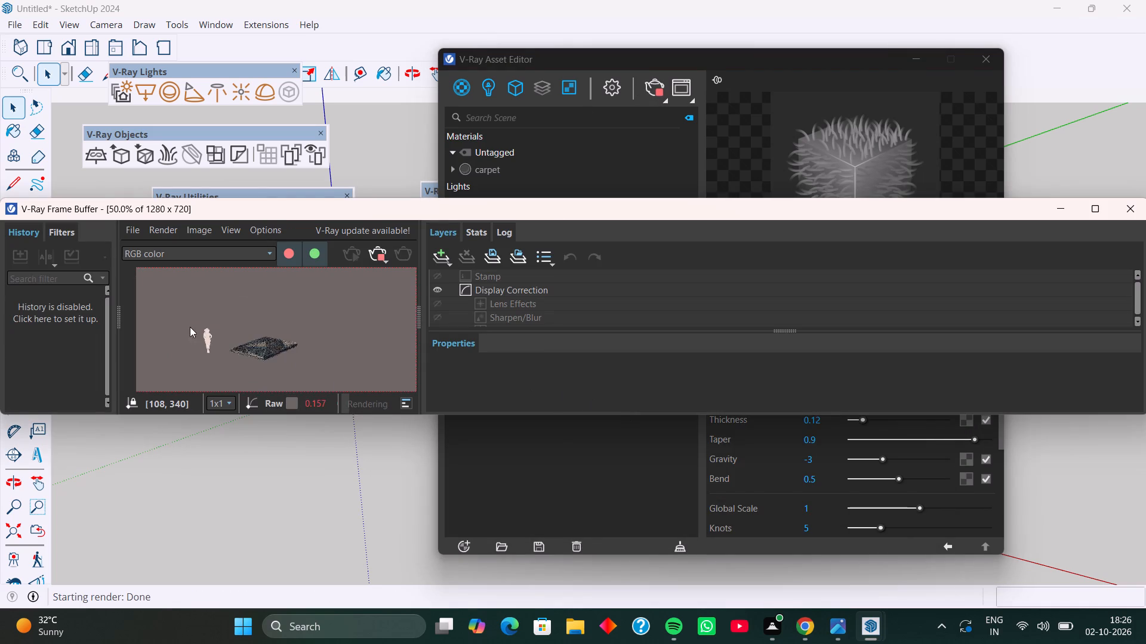
pyautogui.scroll(2, 259, 340)
pyautogui.scroll(-1, 248, 333)
pyautogui.scroll(3, 251, 353)
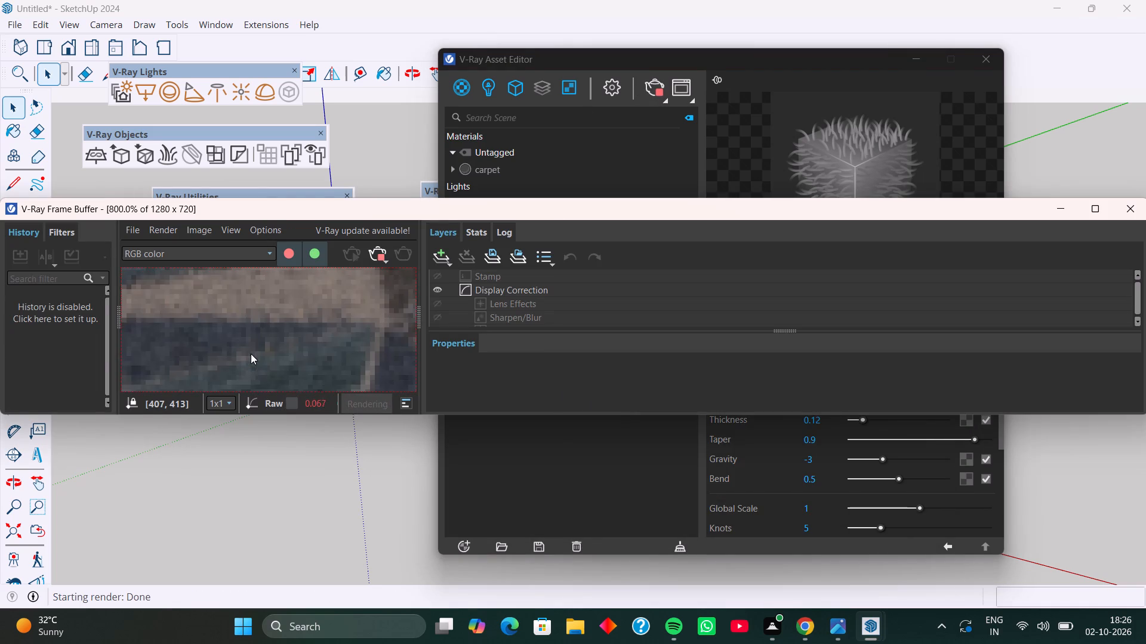
pyautogui.scroll(-2, 229, 347)
pyautogui.scroll(1, 306, 311)
pyautogui.scroll(-1, 335, 350)
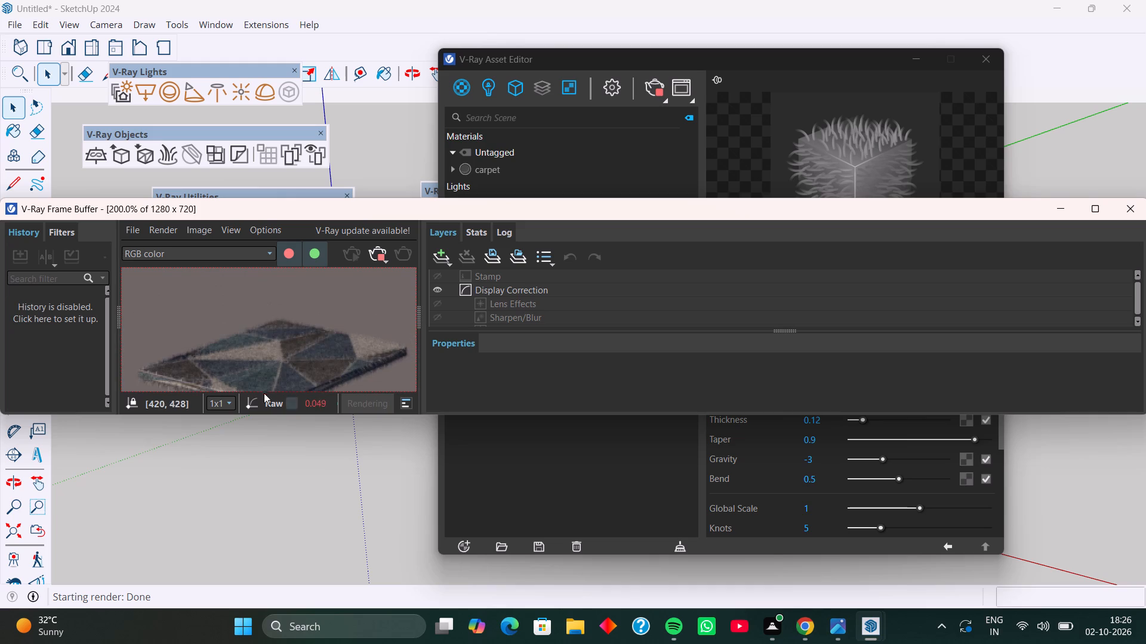
pyautogui.scroll(-2, 198, 338)
pyautogui.scroll(3, 198, 357)
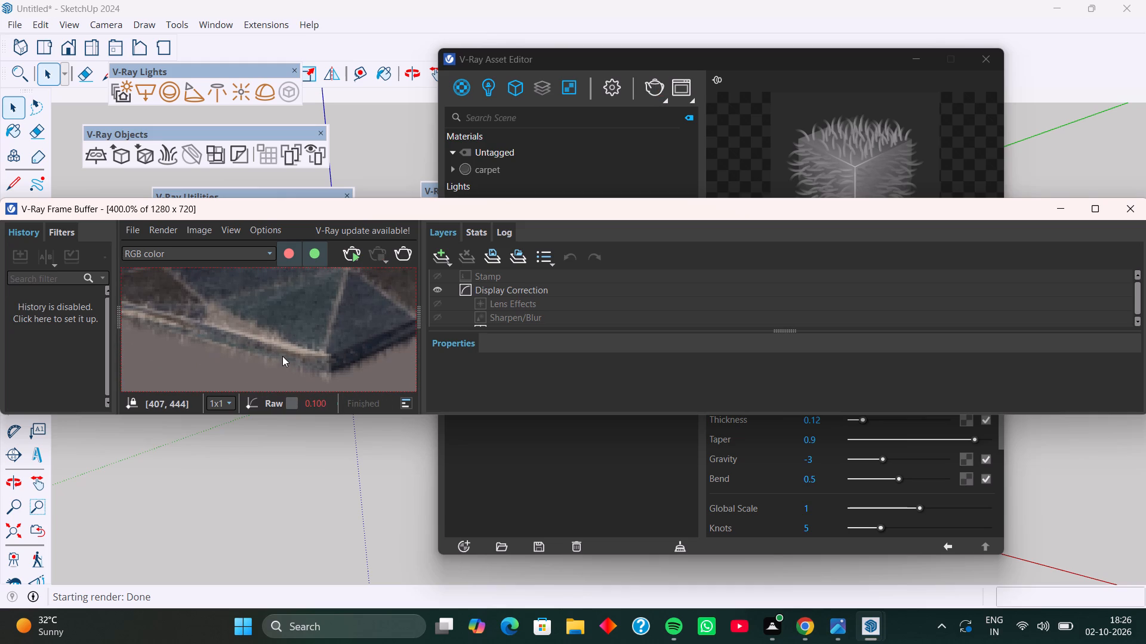
pyautogui.scroll(-1, 282, 356)
pyautogui.scroll(1, 297, 344)
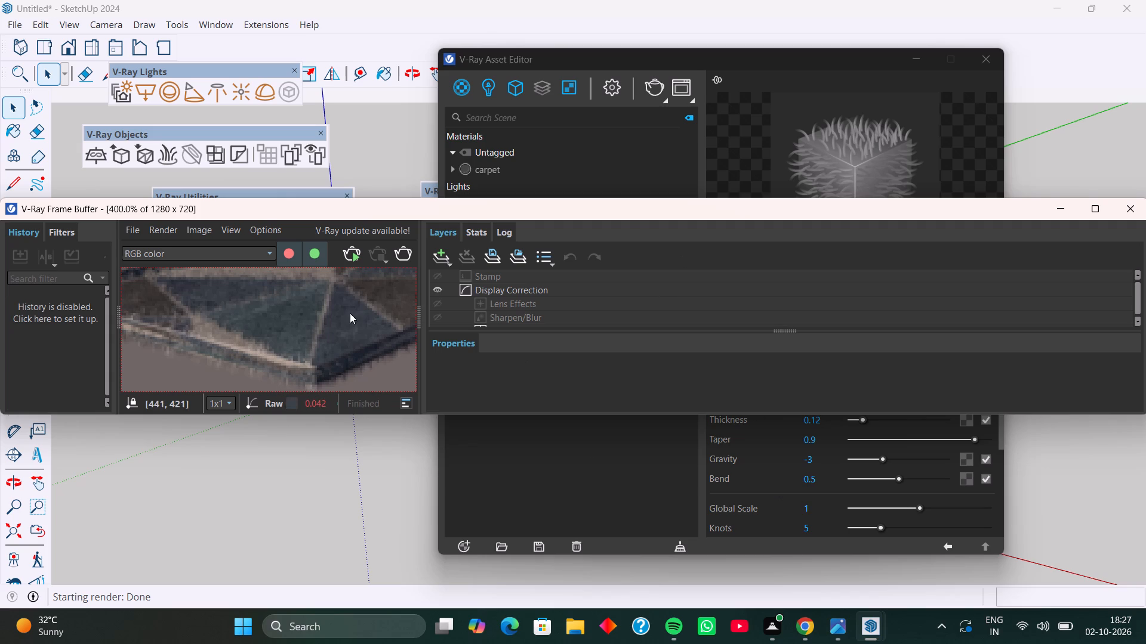
pyautogui.scroll(-4, 349, 400)
pyautogui.scroll(-3, 423, 303)
pyautogui.scroll(-3, 426, 363)
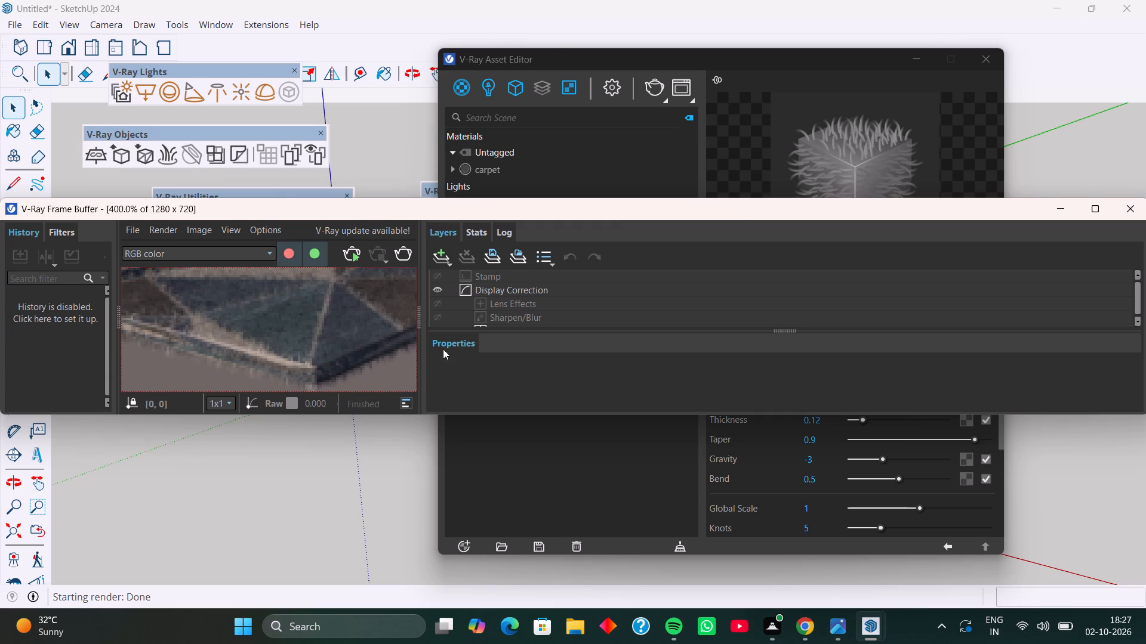
# Maximize the V-Ray Frame Buffer and widen its image area to view the whole rendered slab.
pyautogui.moveTo(624, 210); pyautogui.dragTo(550, 184)
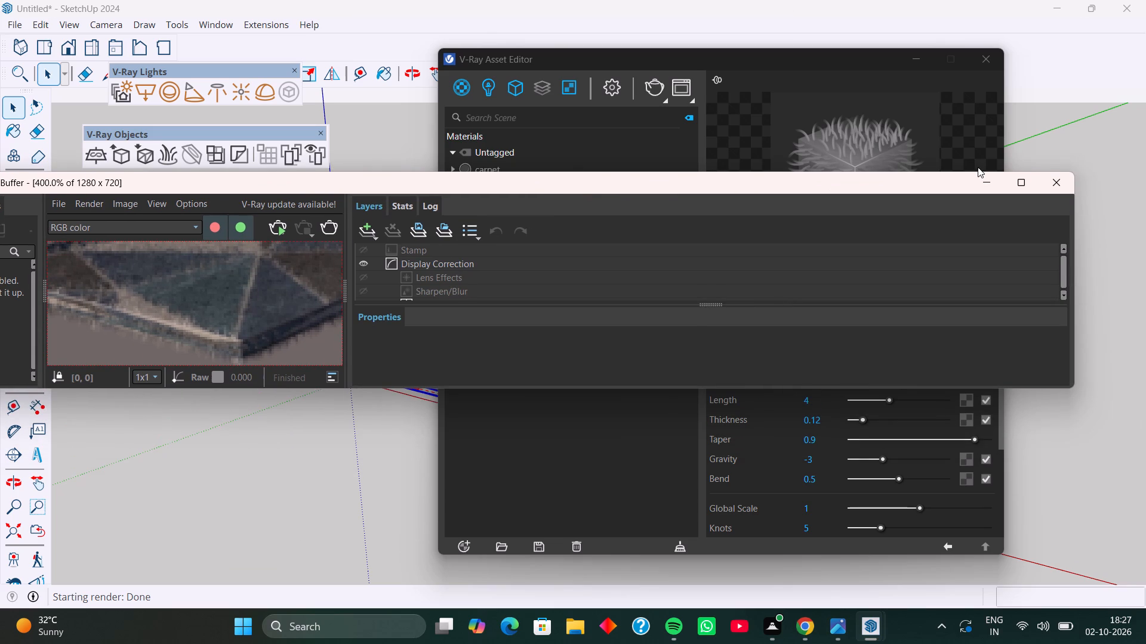
pyautogui.click(1018, 184)
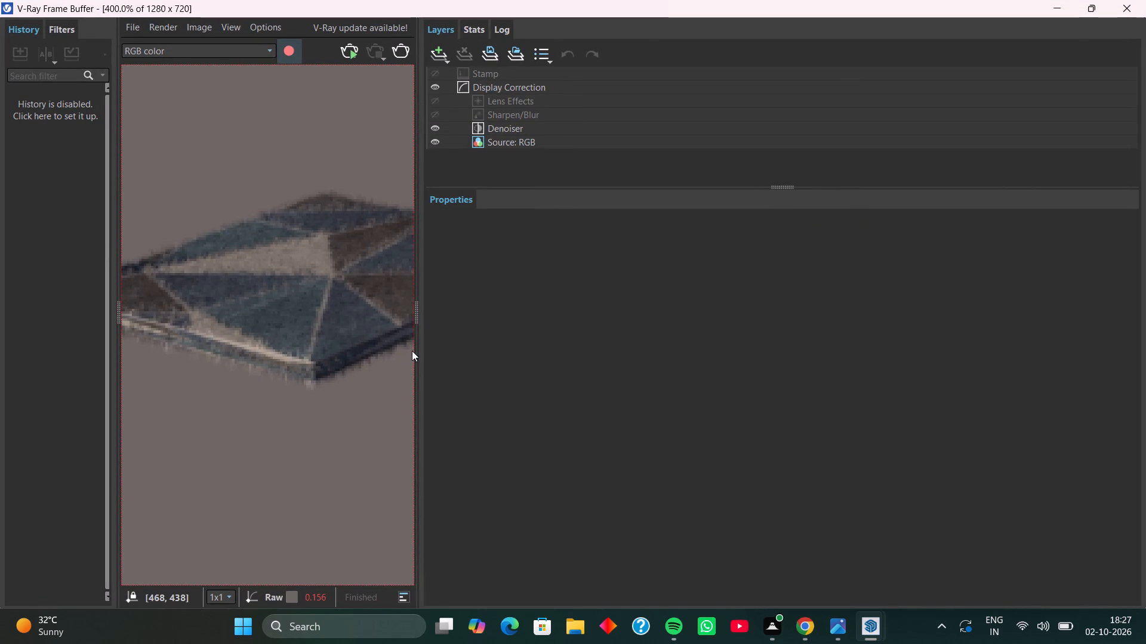
pyautogui.moveTo(417, 349); pyautogui.dragTo(427, 349)
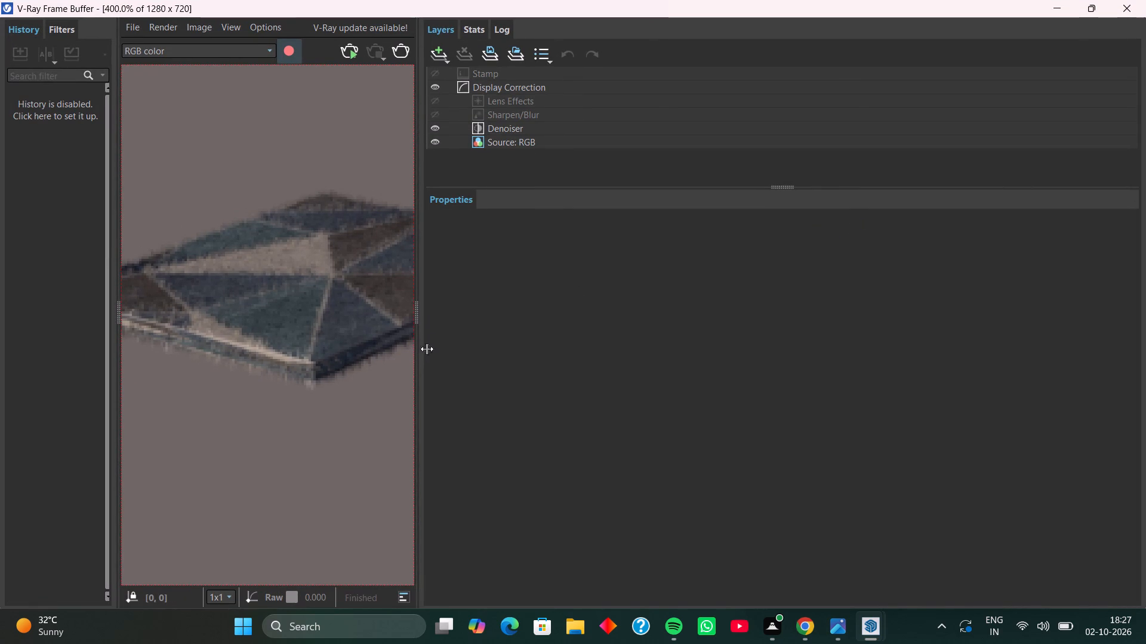
pyautogui.moveTo(427, 349); pyautogui.dragTo(936, 362)
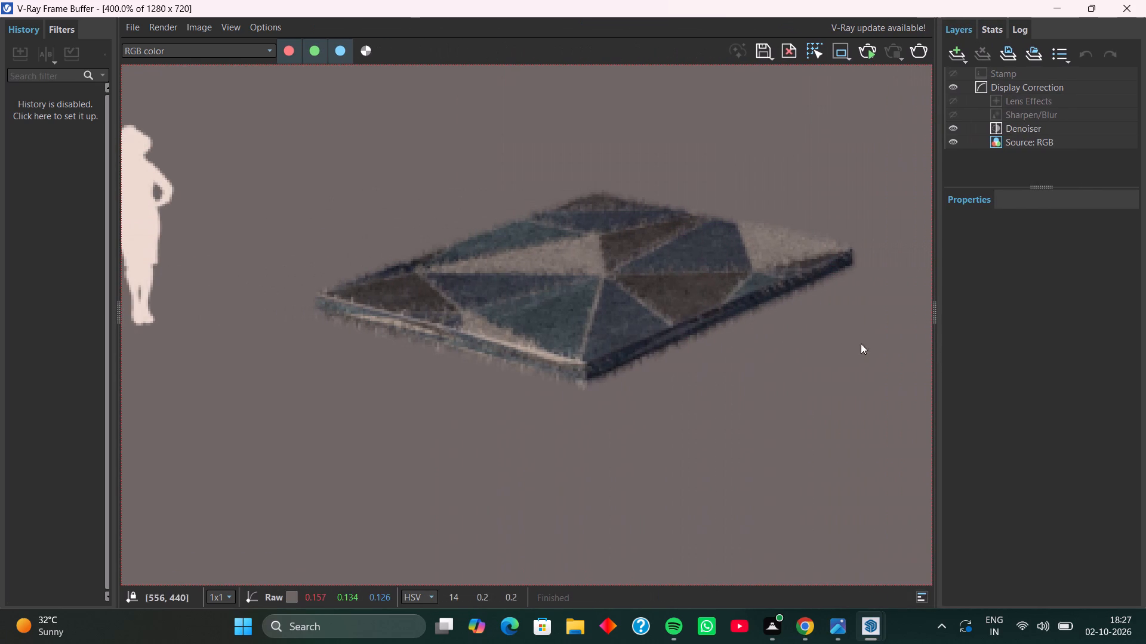
# Render the fur-covered slab again, check the image, and close the V-Ray Frame Buffer.
pyautogui.click(867, 58)
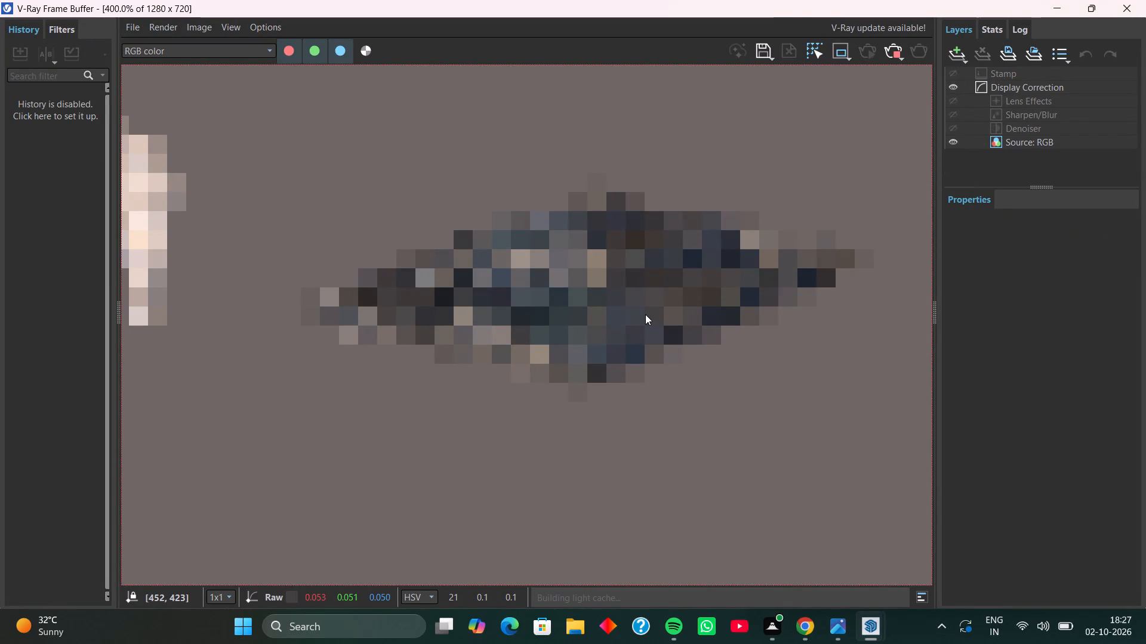
pyautogui.scroll(-2, 645, 314)
pyautogui.scroll(1, 404, 356)
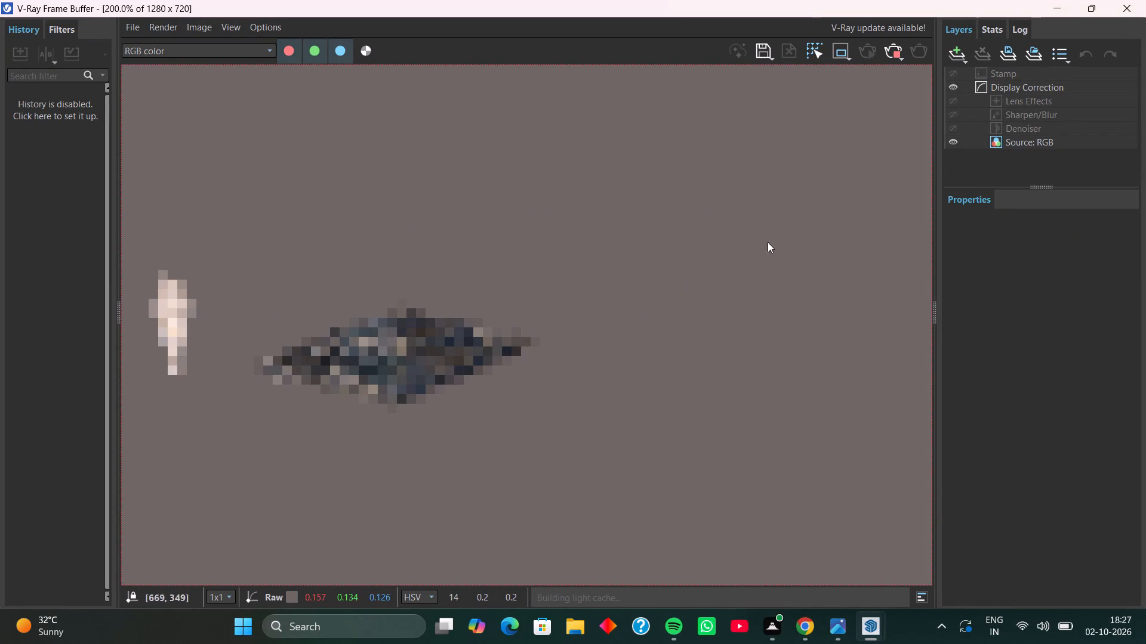
pyautogui.click(1127, 11)
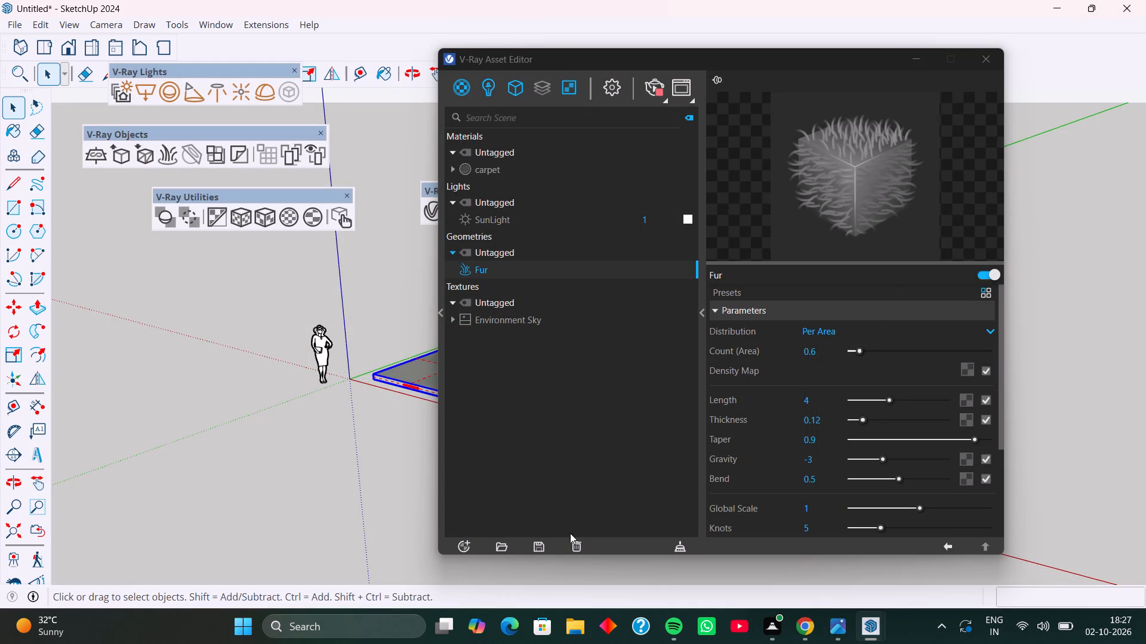
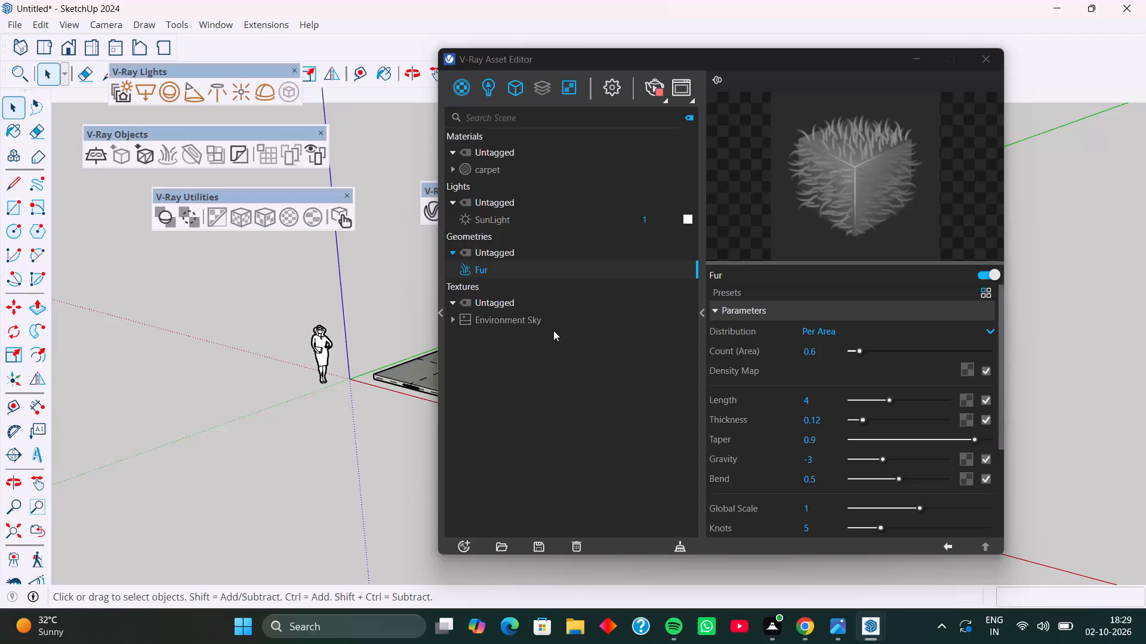
# Delete the human scale figure standing beside the model origin.
pyautogui.scroll(-3, 328, 321)
pyautogui.moveTo(290, 294); pyautogui.dragTo(312, 374)
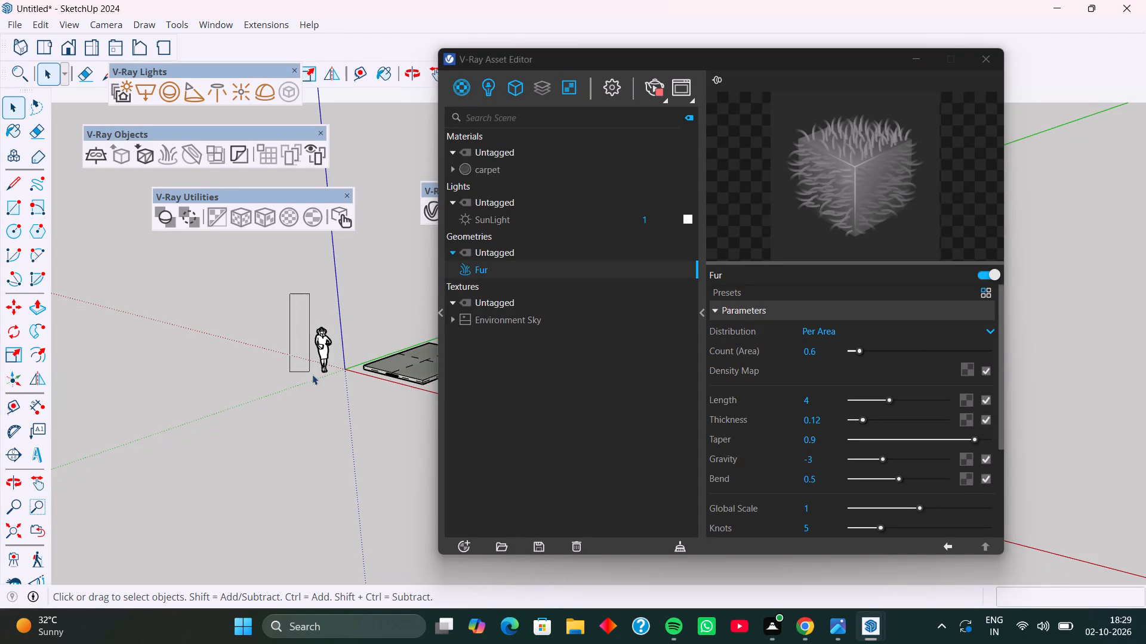
pyautogui.moveTo(312, 374); pyautogui.dragTo(338, 388)
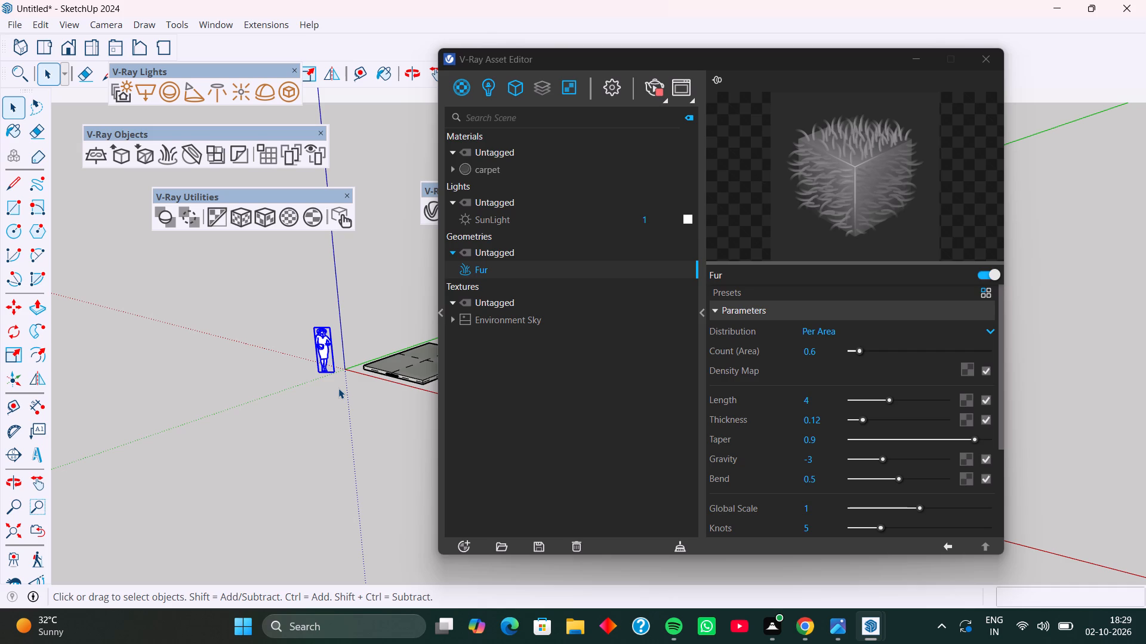
pyautogui.press('Delete')
# Close the V-Ray Asset Editor and the floating V-Ray for SketchUp, Utilities, Objects and Lights toolbars.
pyautogui.scroll(8, 349, 345)
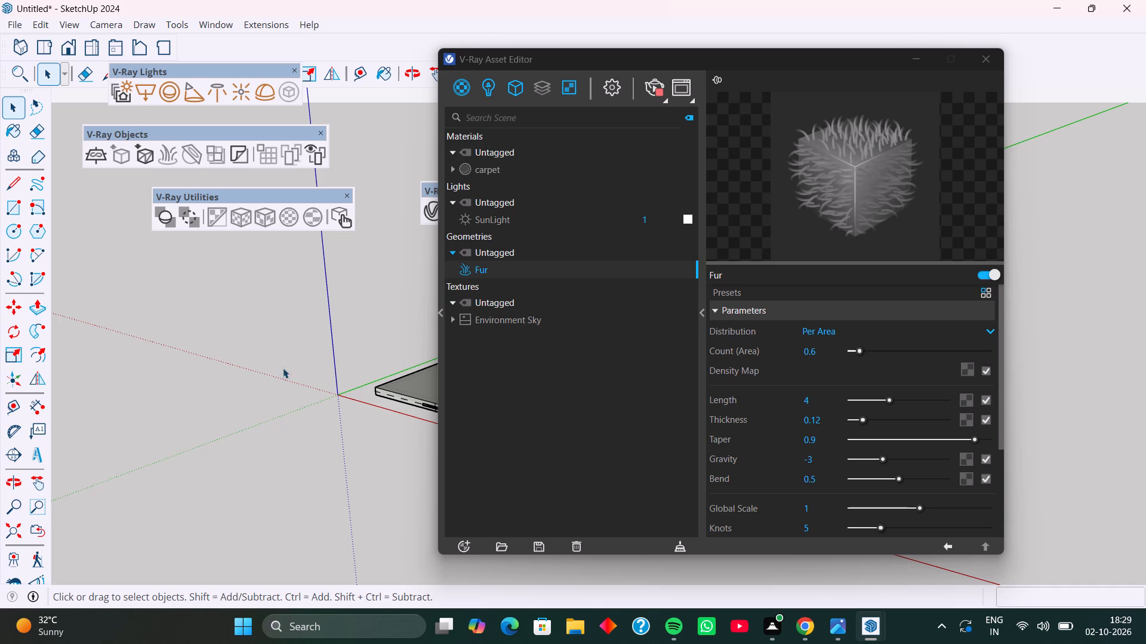
pyautogui.scroll(-16, 283, 368)
pyautogui.moveTo(294, 394); pyautogui.dragTo(368, 401, button='middle')
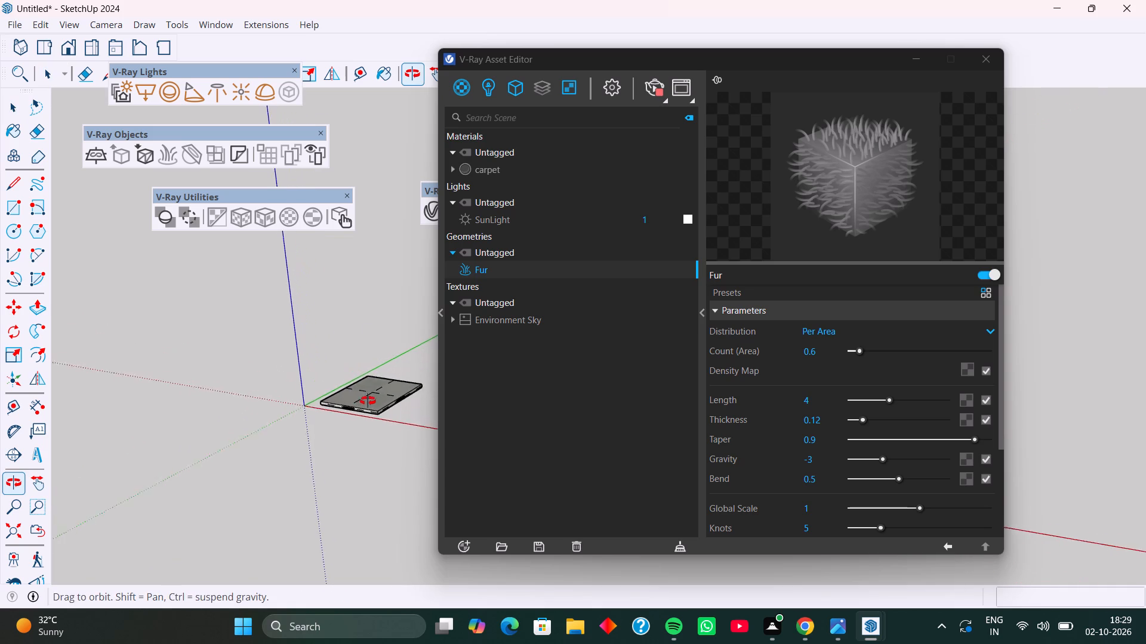
pyautogui.moveTo(368, 401); pyautogui.dragTo(368, 401, button='middle')
pyautogui.scroll(-4, 236, 366)
pyautogui.moveTo(247, 447); pyautogui.dragTo(366, 473, button='middle')
pyautogui.scroll(4, 369, 463)
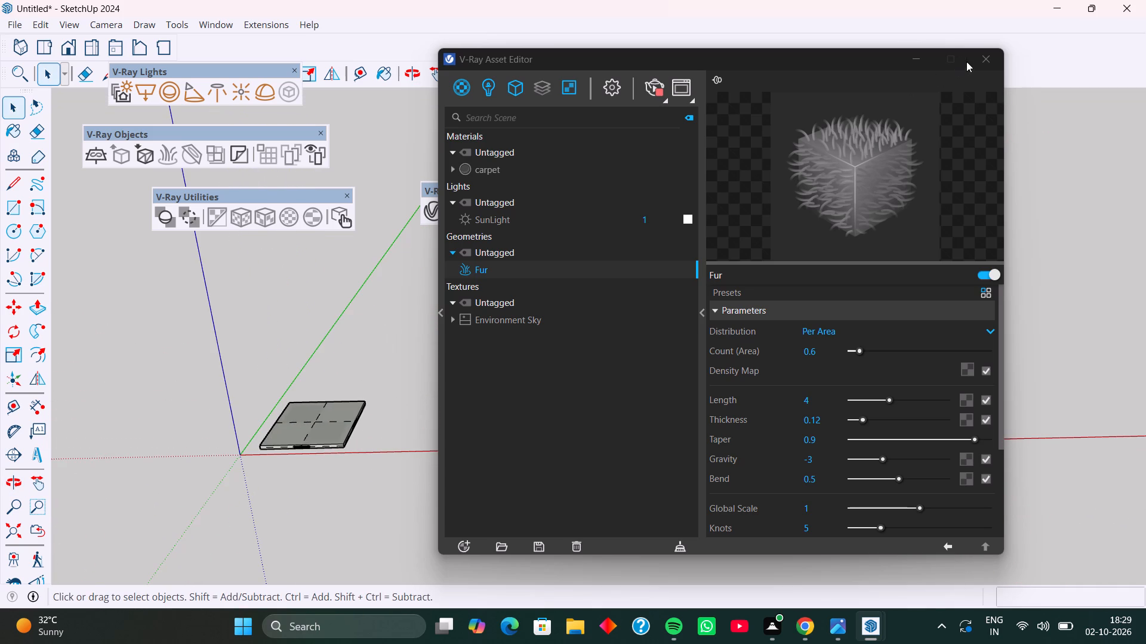
pyautogui.click(982, 58)
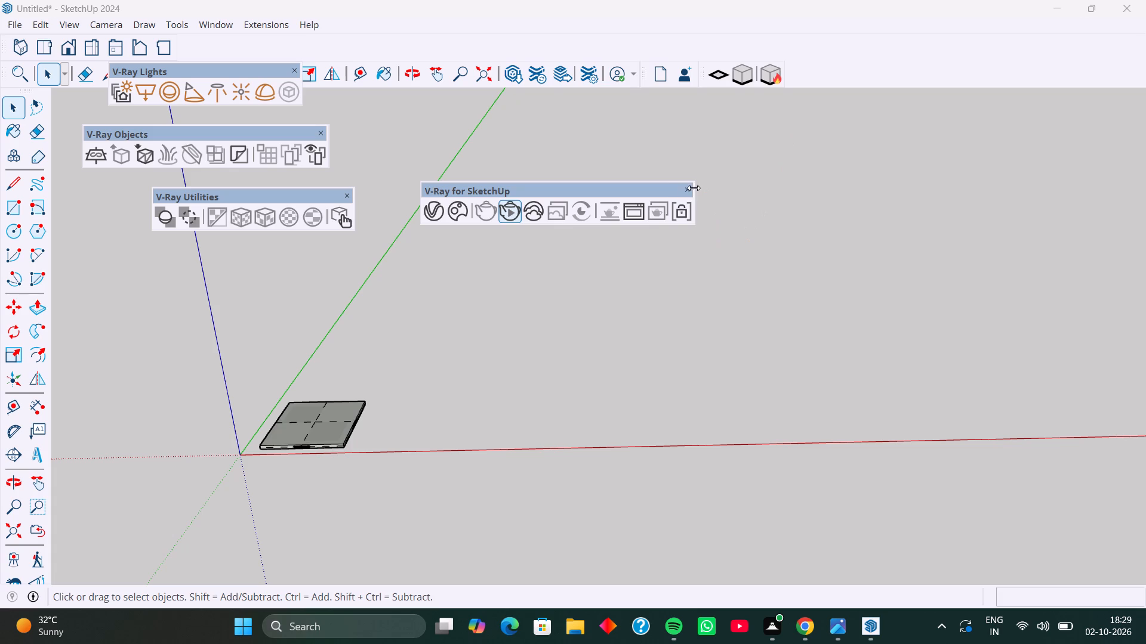
pyautogui.click(690, 192)
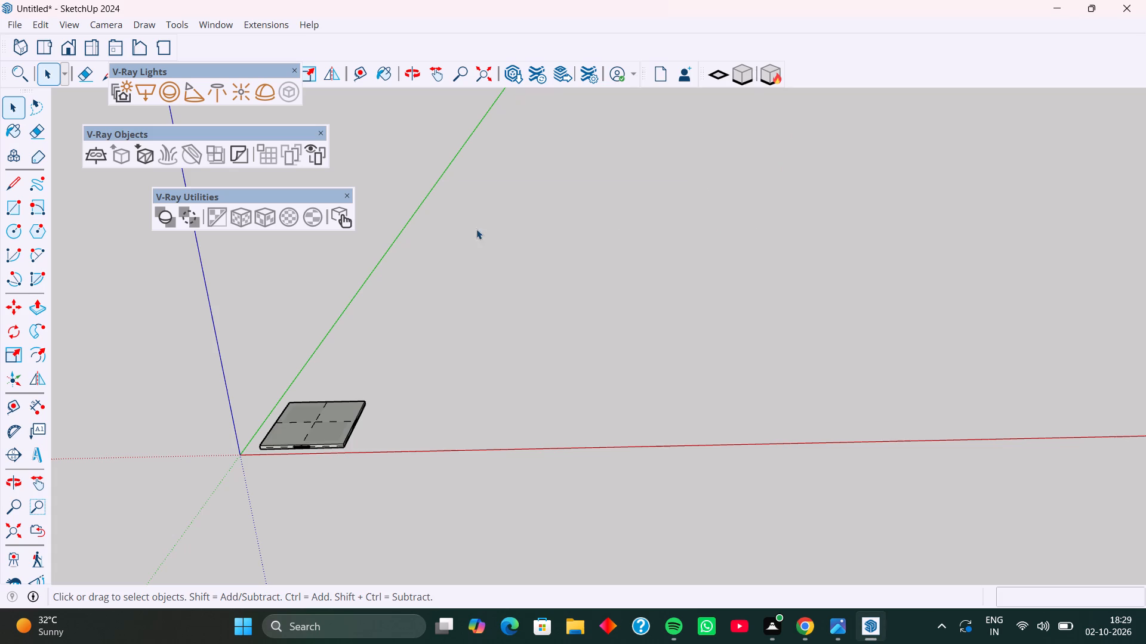
pyautogui.click(350, 194)
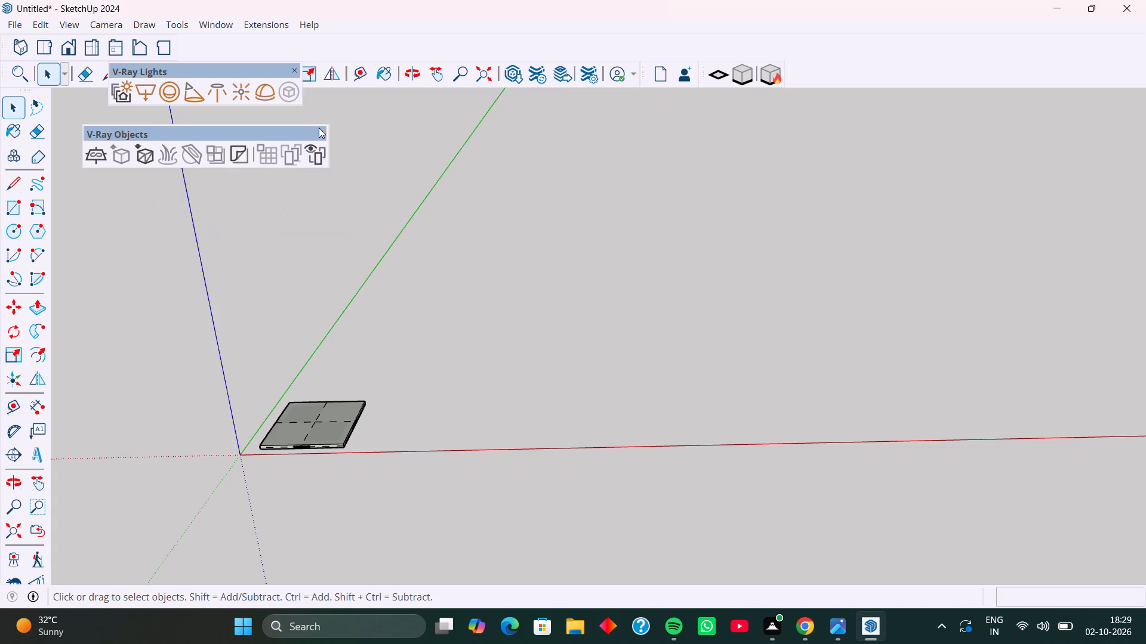
pyautogui.click(319, 135)
pyautogui.click(296, 72)
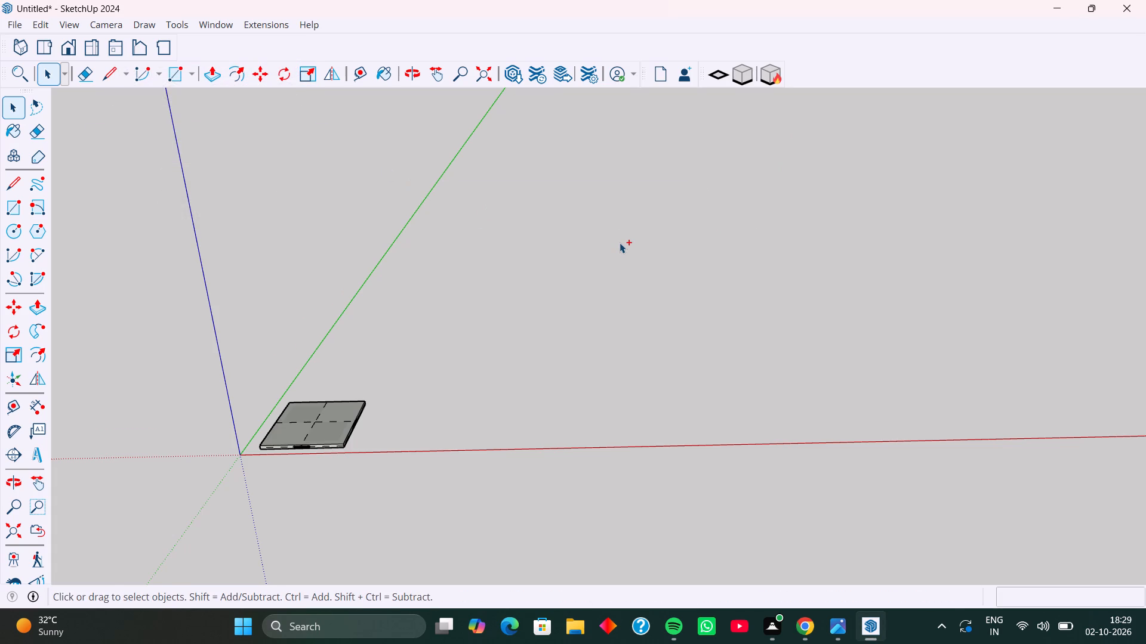
# Save the model in the Documents folder as a SketchUp file named kitchen project.
pyautogui.hotkey('ctrl', 's')
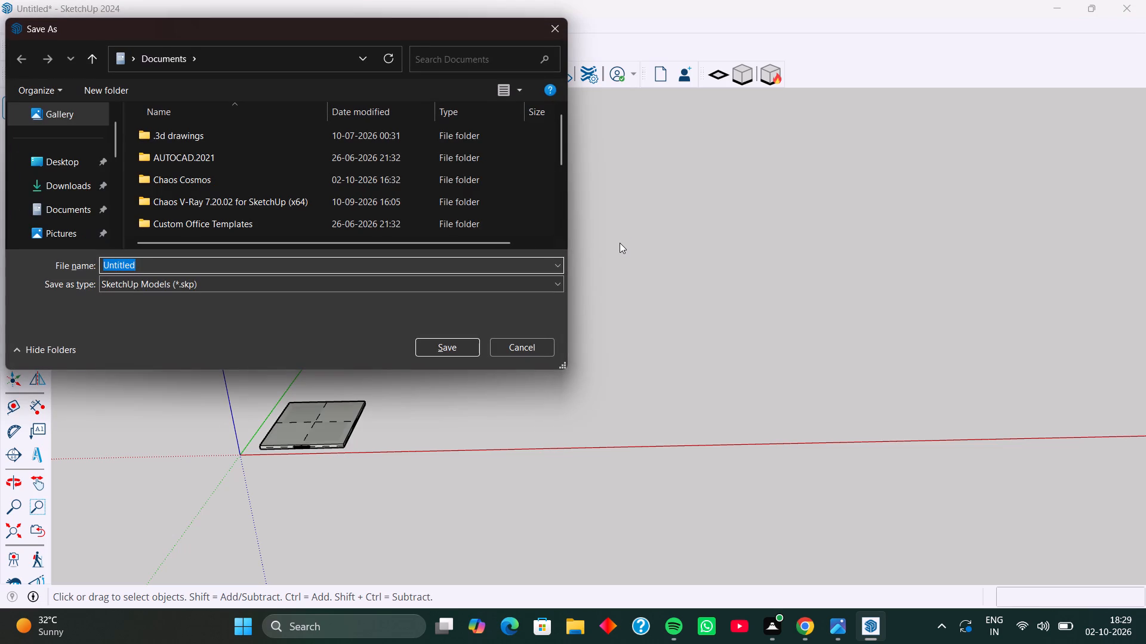
pyautogui.click(498, 262)
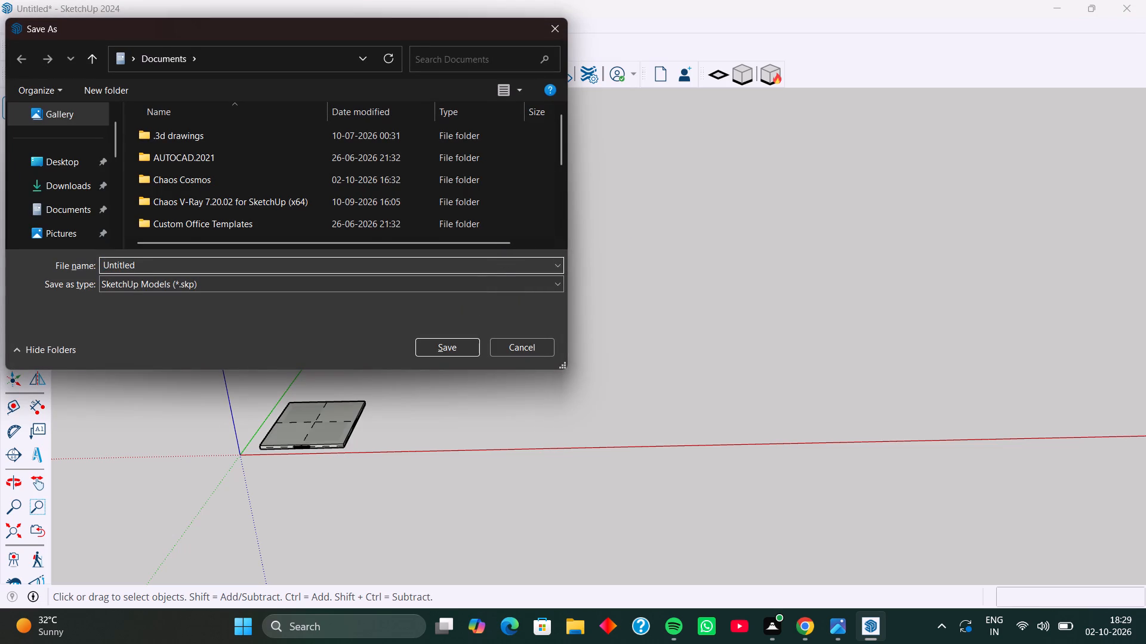
pyautogui.moveTo(197, 262); pyautogui.dragTo(126, 255)
pyautogui.moveTo(126, 258); pyautogui.dragTo(85, 261)
pyautogui.press('BackSpace')
pyautogui.press('BackSpace')
pyautogui.press('BackSpace')
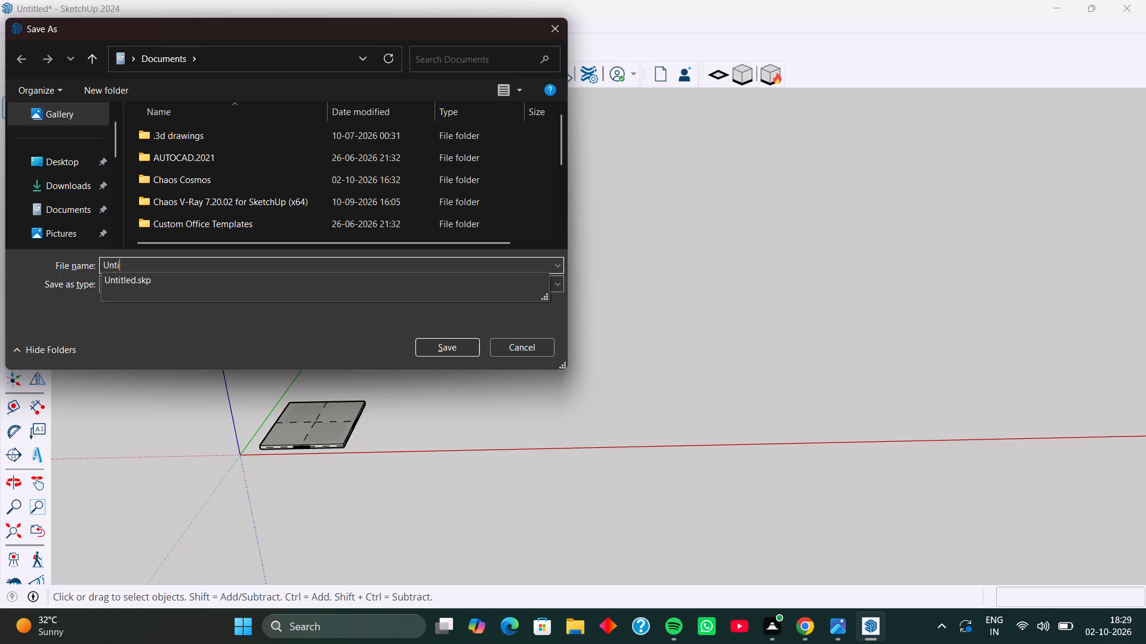
pyautogui.press('BackSpace')
pyautogui.press('BackSpace')
pyautogui.press('BackSpace')
pyautogui.press('BackSpace')
pyautogui.write('kitchen')
pyautogui.press('space')
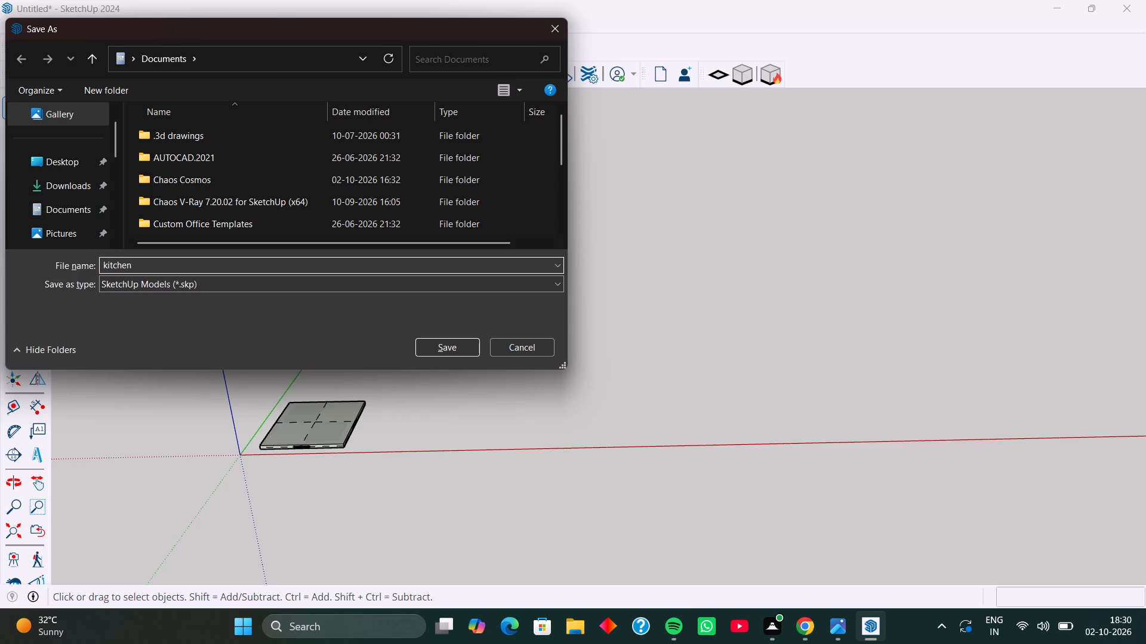
pyautogui.press('p')
pyautogui.write('roject')
pyautogui.press('Return')
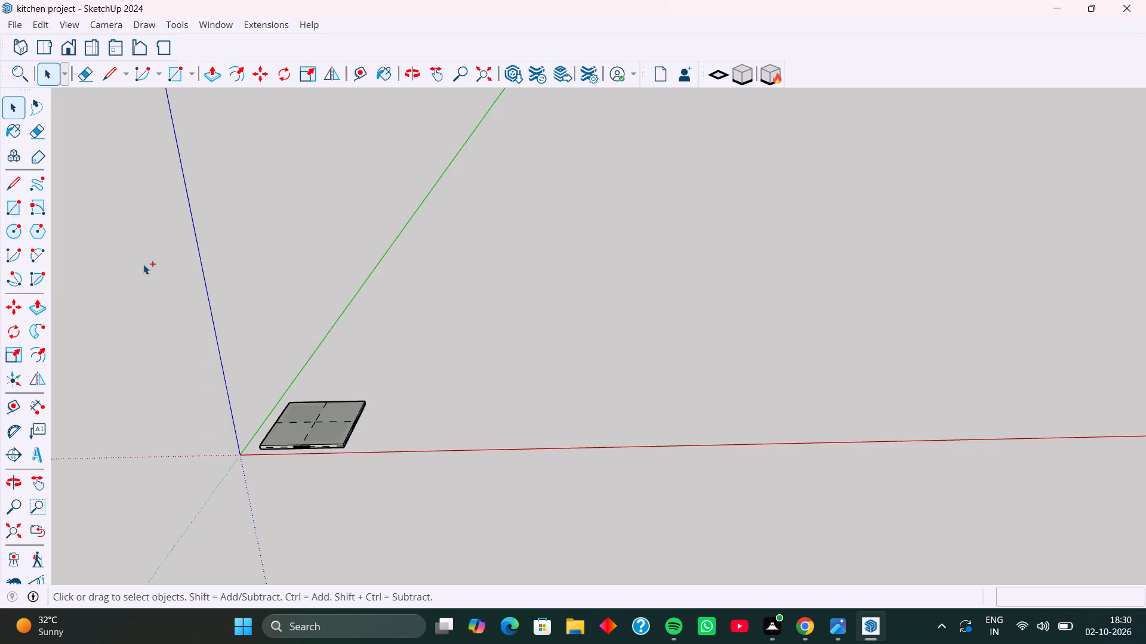
pyautogui.hotkey('ctrl', 's')
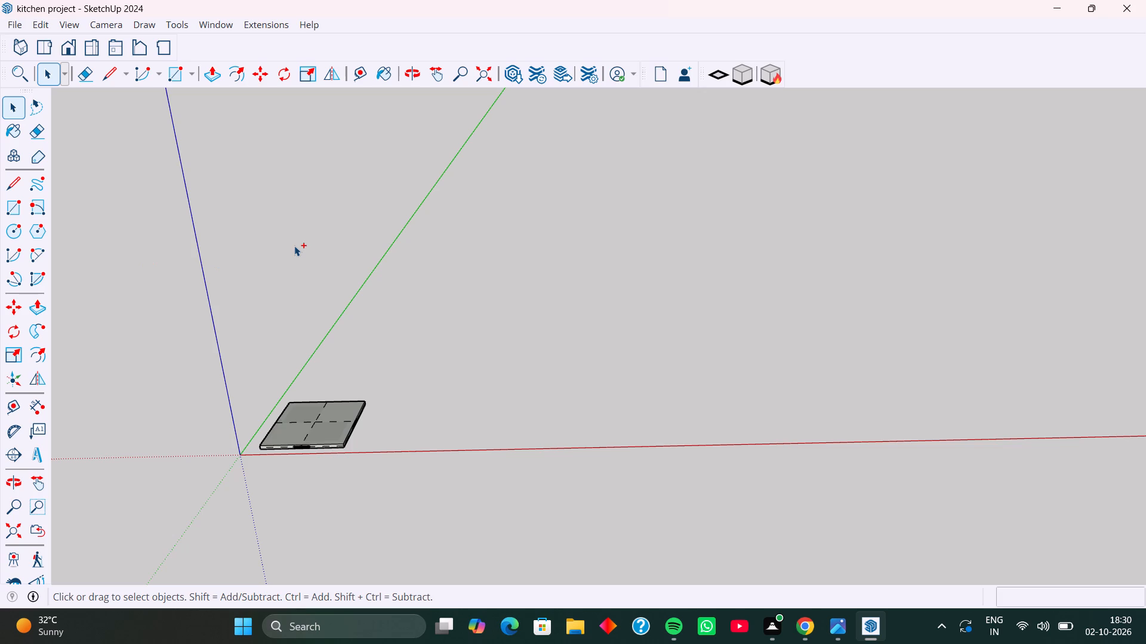
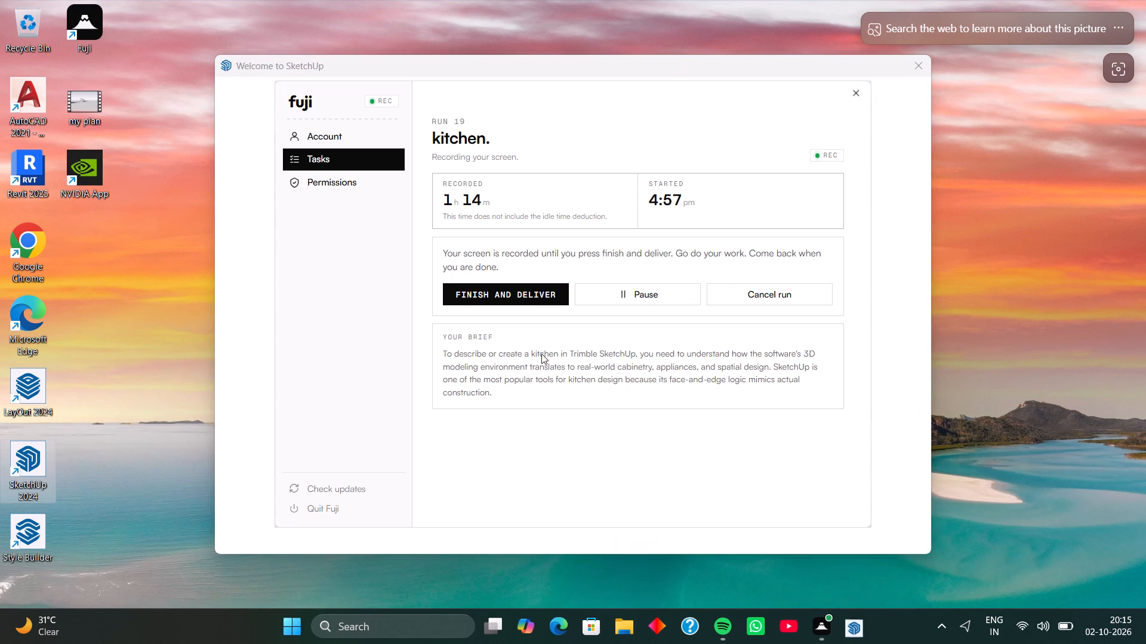
# Switch to the Welcome to SketchUp window.
pyautogui.click(257, 312)
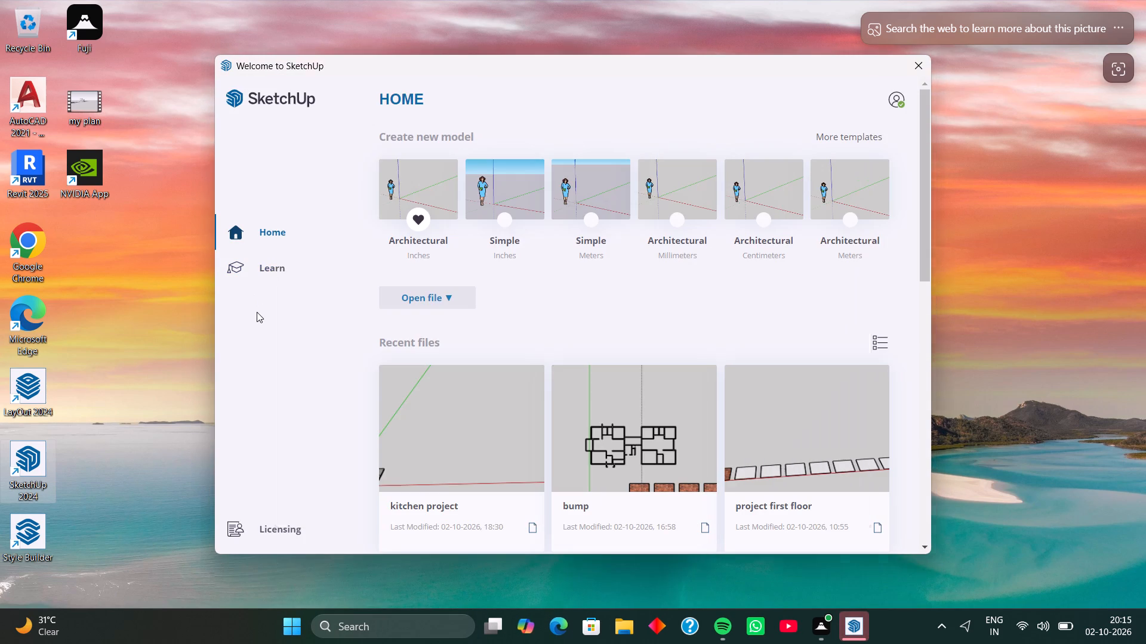
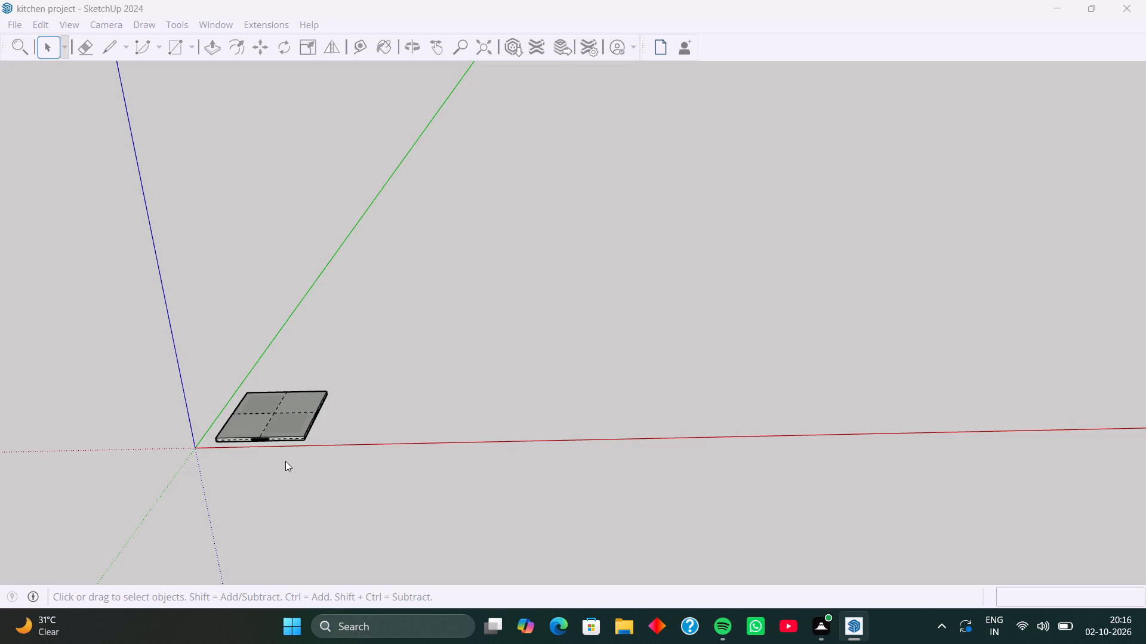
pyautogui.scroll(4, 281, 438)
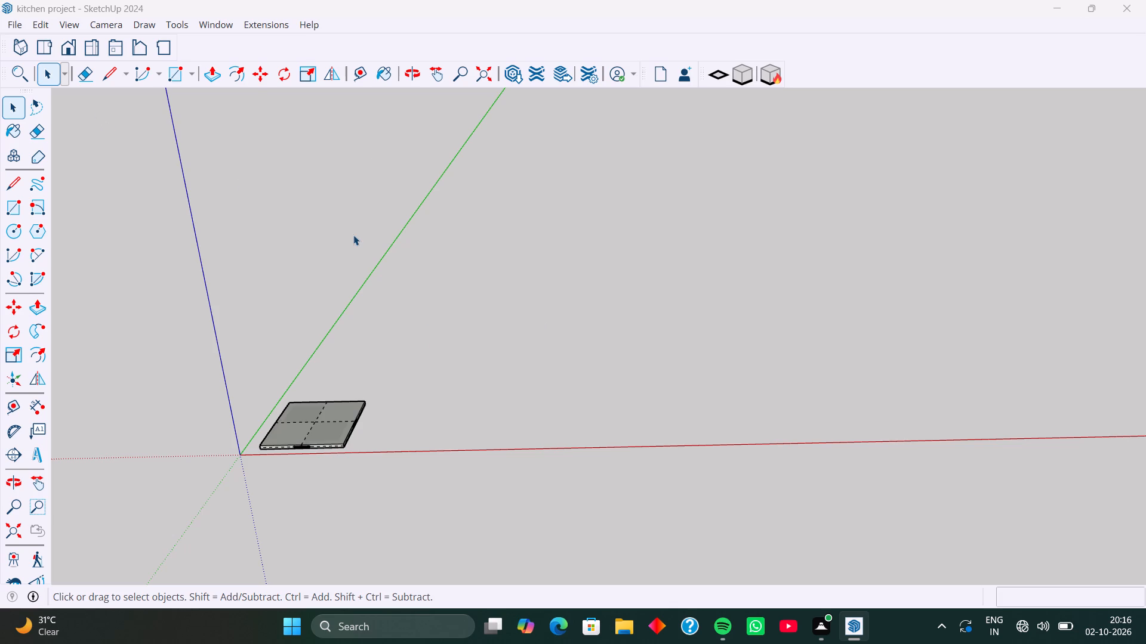
# Open the kitchen reference image named download from the Downloads folder in File Explorer, and close the folder window.
pyautogui.click(625, 624)
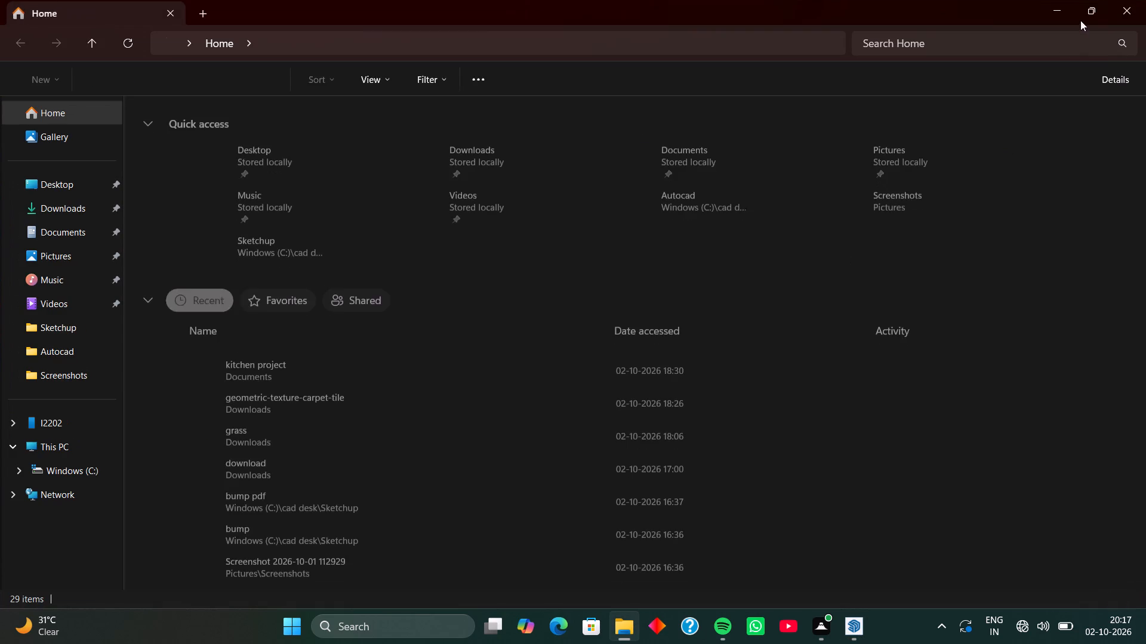
pyautogui.click(1096, 9)
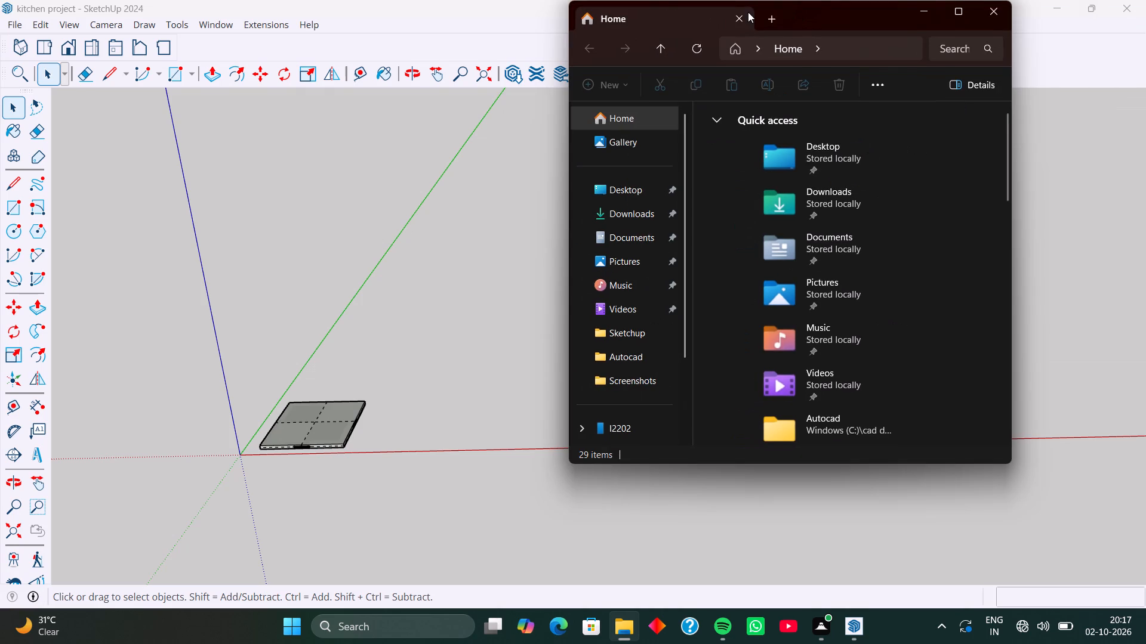
pyautogui.moveTo(691, 9); pyautogui.dragTo(791, 47)
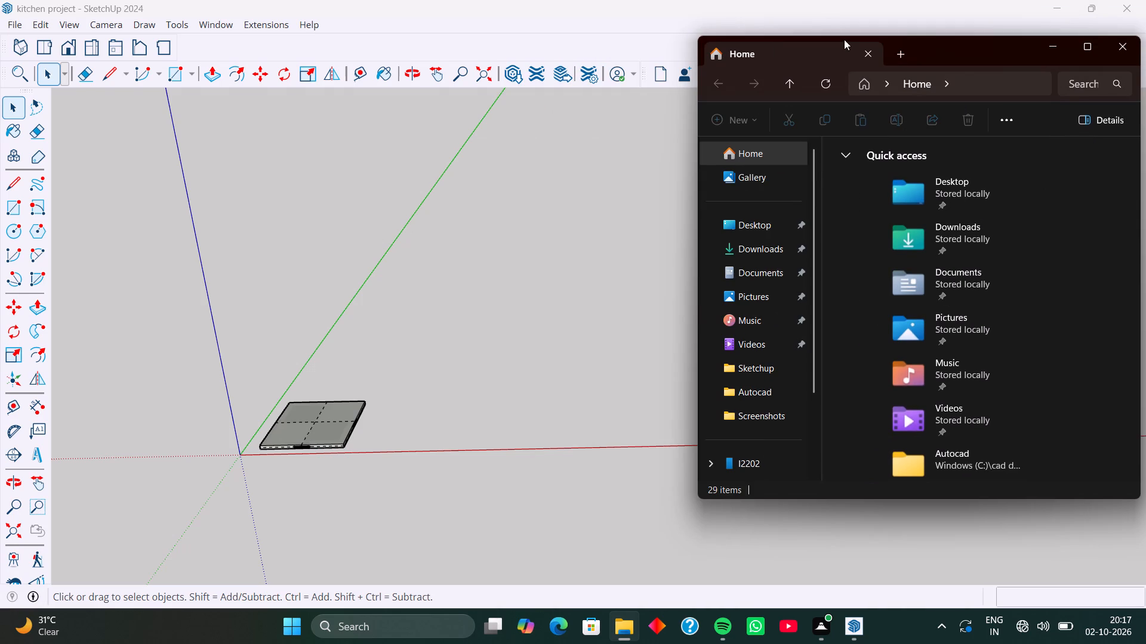
pyautogui.moveTo(925, 46); pyautogui.dragTo(976, 48)
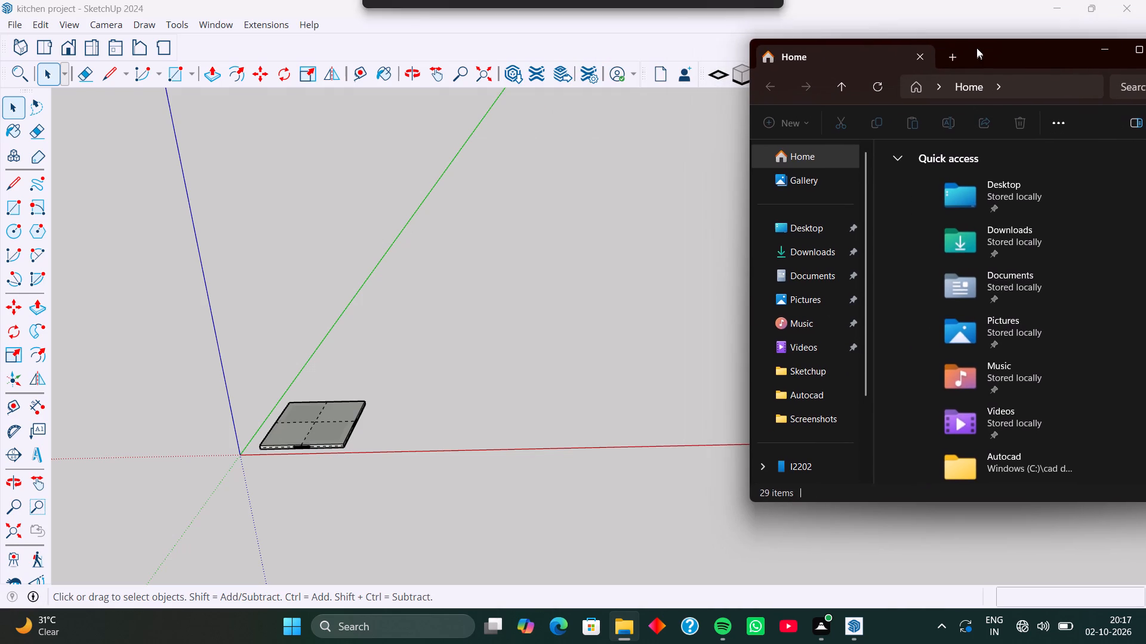
pyautogui.moveTo(976, 48); pyautogui.dragTo(979, 42)
pyautogui.click(833, 242)
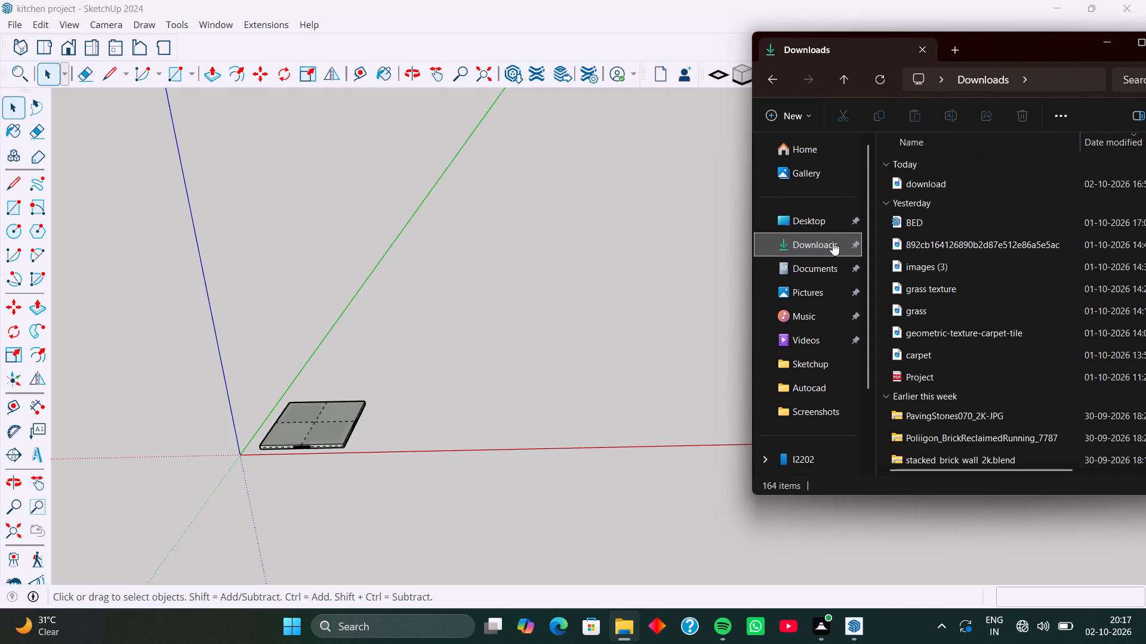
pyautogui.doubleClick(968, 184)
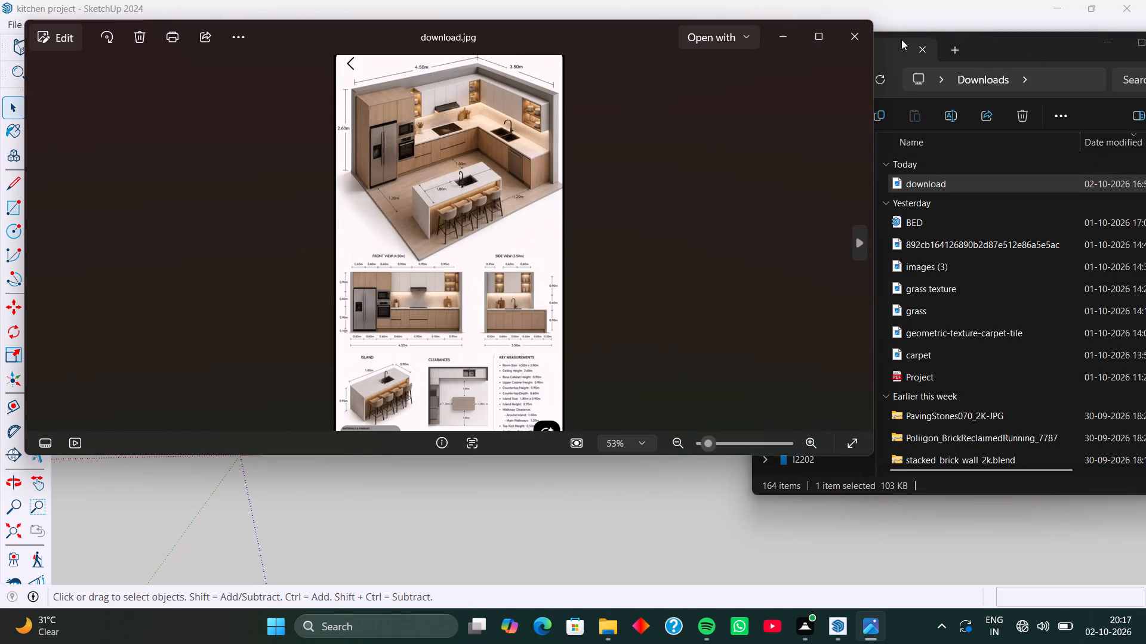
pyautogui.click(899, 39)
pyautogui.moveTo(1040, 41); pyautogui.dragTo(874, 112)
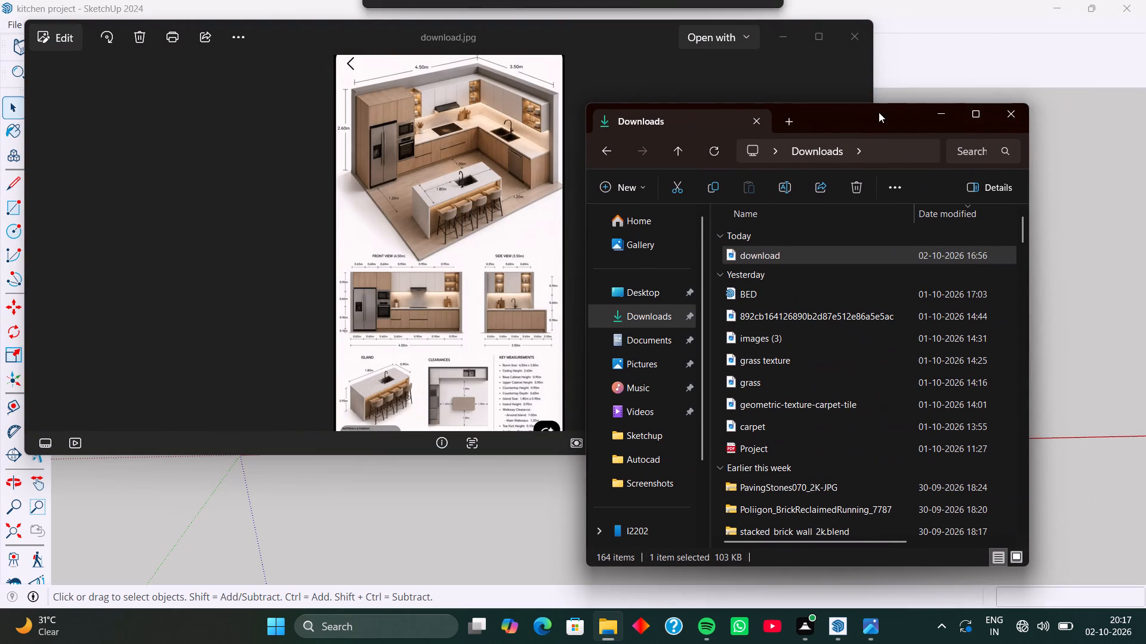
pyautogui.click(1007, 114)
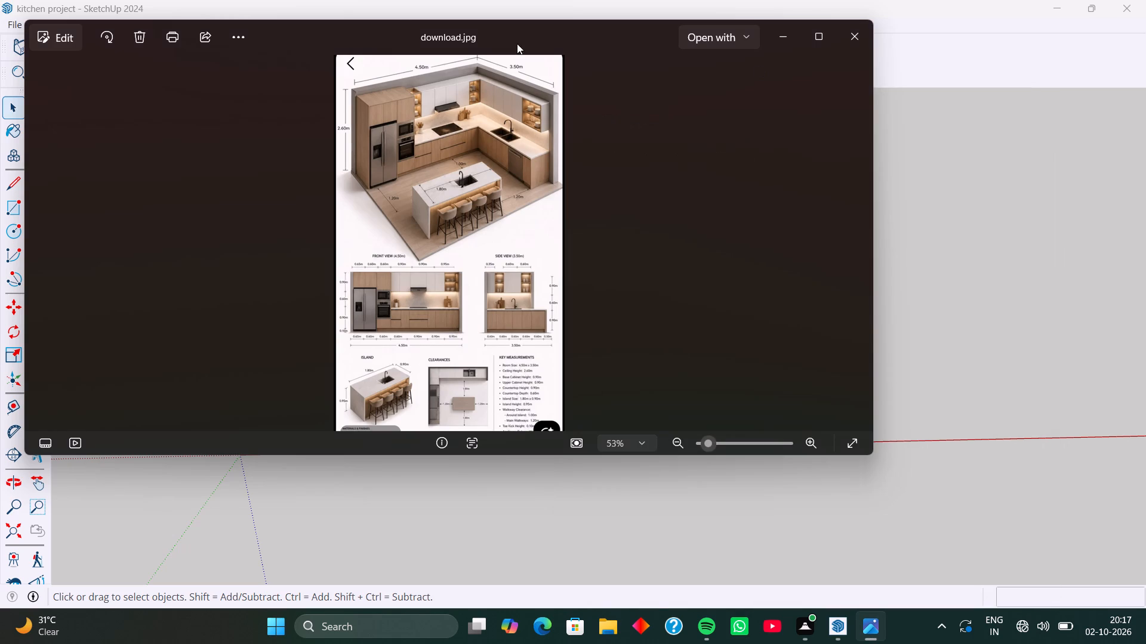
# Arrange the SketchUp model window and the kitchen reference image side by side, with the image filling the remaining screen height.
pyautogui.moveTo(398, 25); pyautogui.dragTo(993, 90)
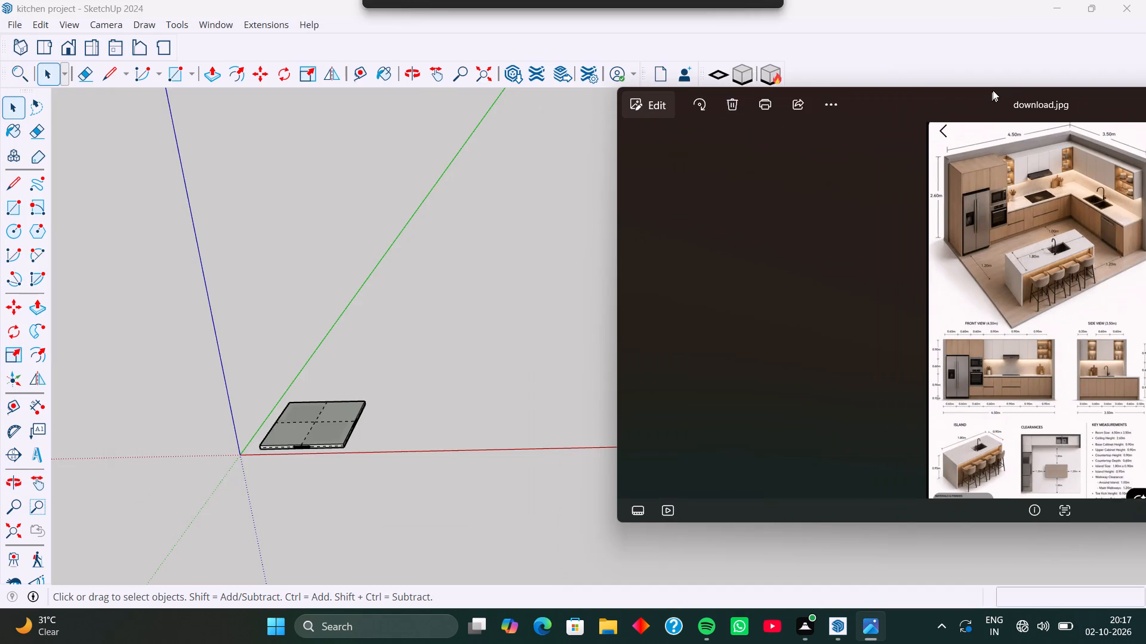
pyautogui.moveTo(993, 90); pyautogui.dragTo(1024, 76)
pyautogui.click(1093, 7)
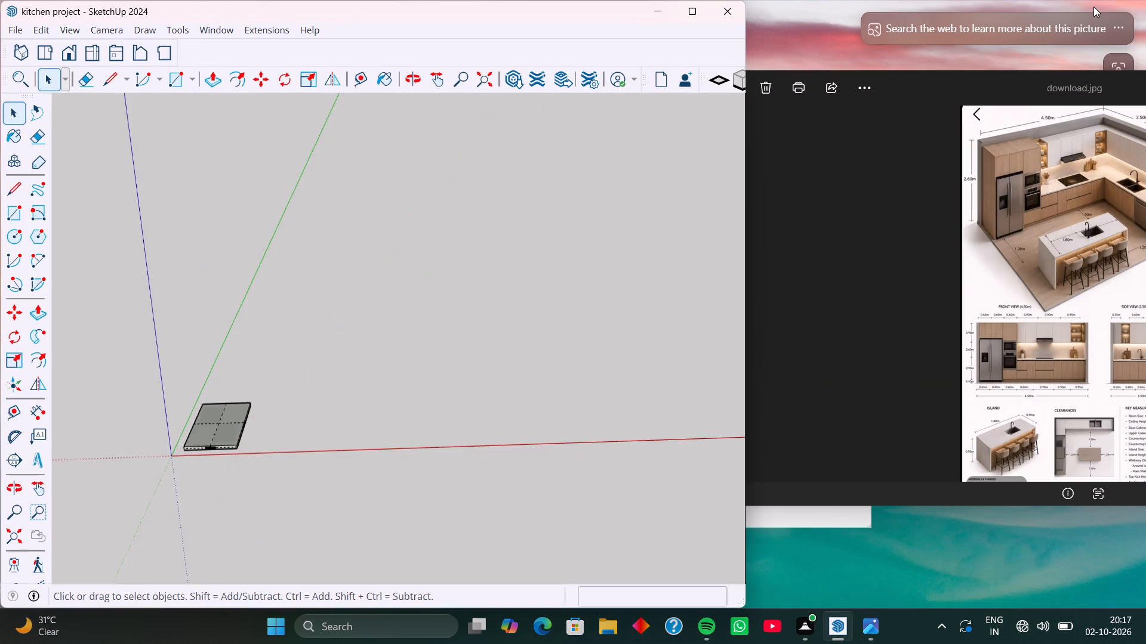
pyautogui.moveTo(1033, 76); pyautogui.dragTo(1030, 76)
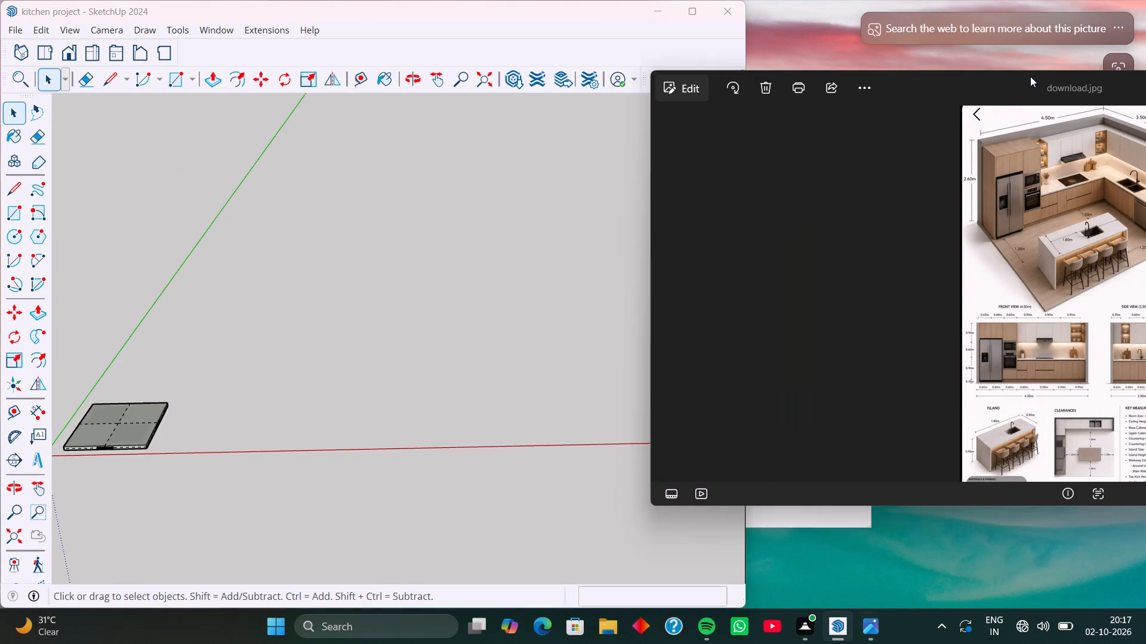
pyautogui.moveTo(1030, 76); pyautogui.dragTo(999, 22)
pyautogui.click(566, 215)
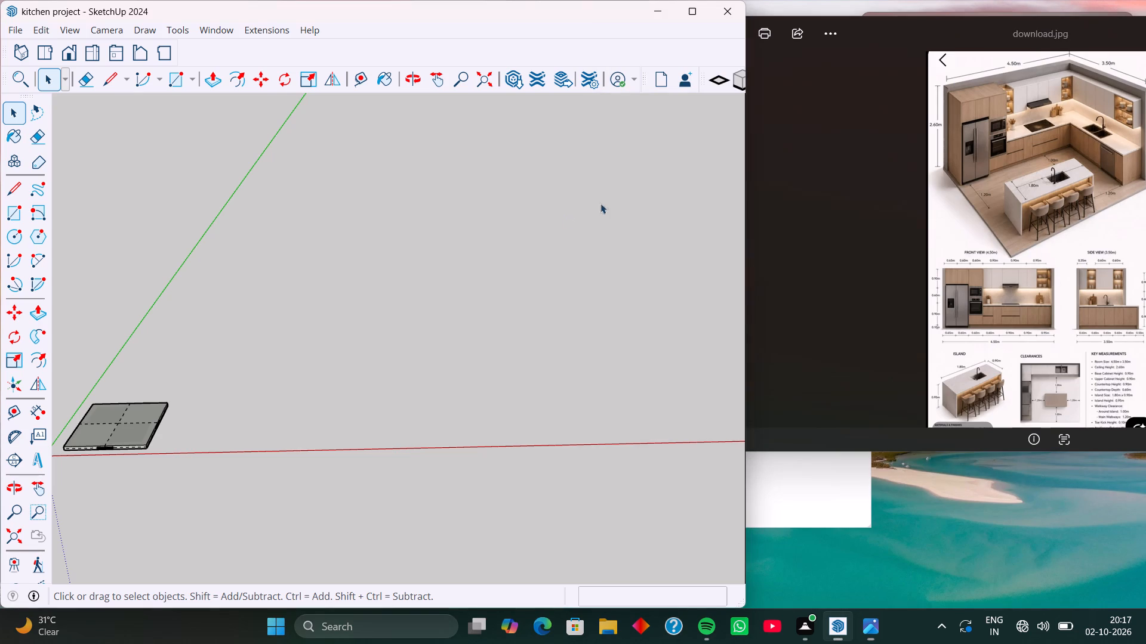
pyautogui.click(930, 32)
pyautogui.moveTo(614, 162); pyautogui.dragTo(685, 169)
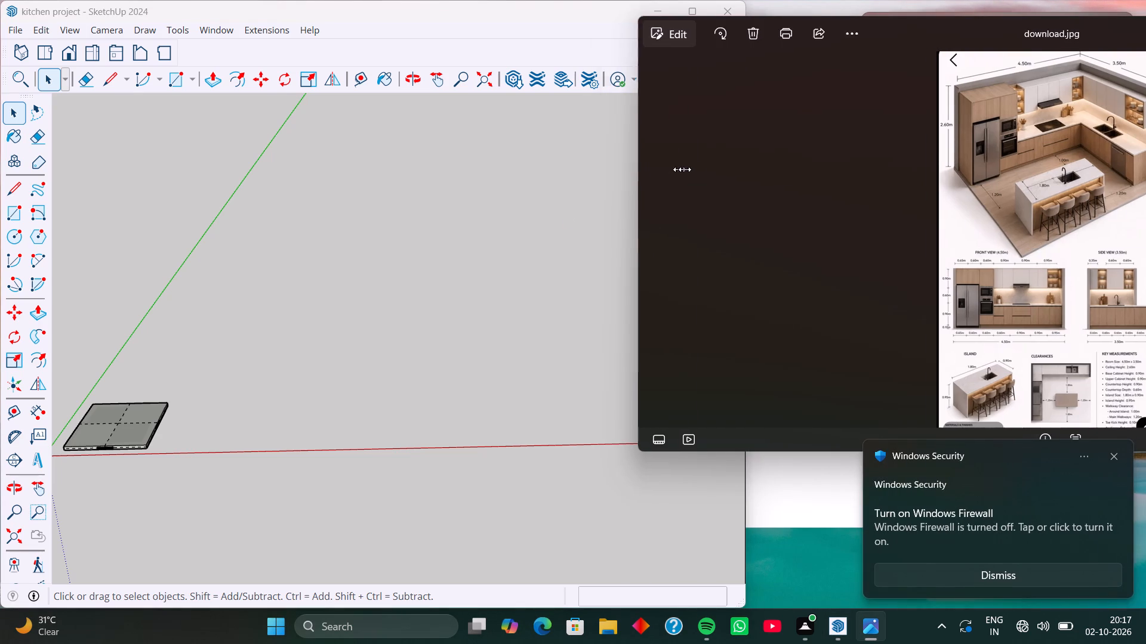
pyautogui.moveTo(685, 169); pyautogui.dragTo(740, 180)
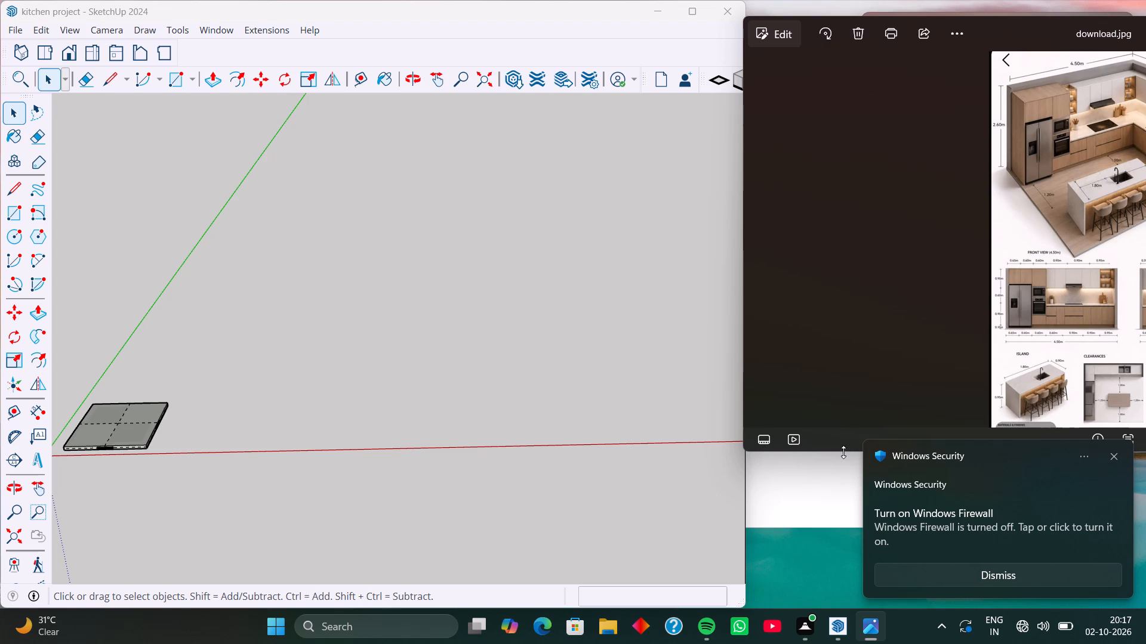
pyautogui.moveTo(843, 452); pyautogui.dragTo(864, 608)
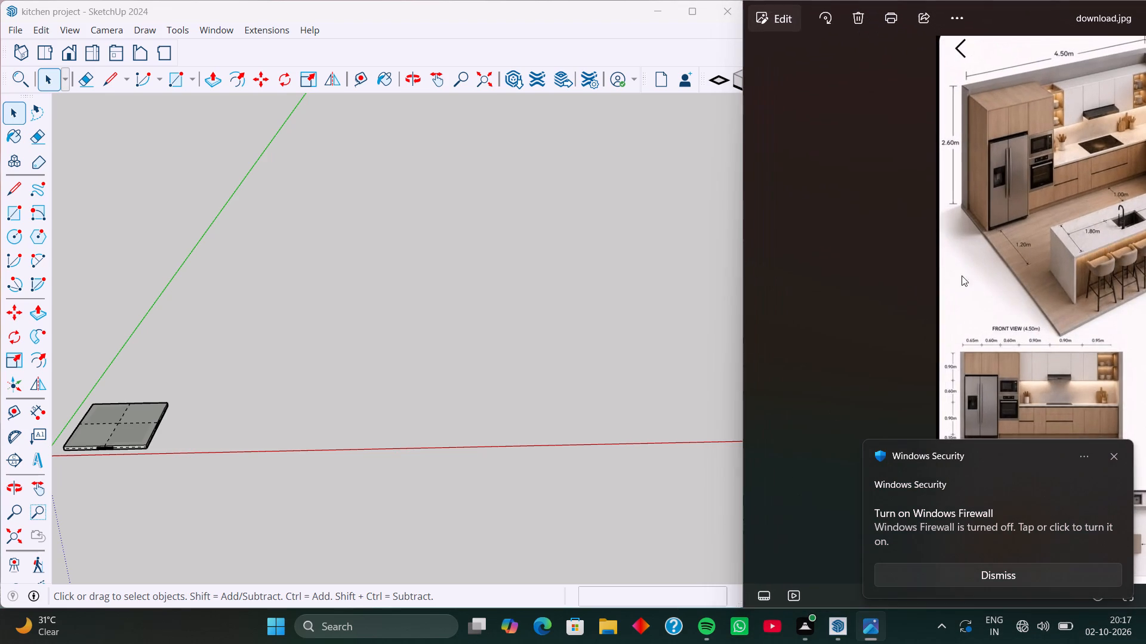
pyautogui.click(662, 283)
# Examine the reference image's perspective view closely, including the tall units, appliances, countertop, hob, wall cabinets and island.
pyautogui.scroll(3, 1006, 282)
pyautogui.moveTo(1020, 252); pyautogui.dragTo(894, 321, button='middle')
pyautogui.scroll(6, 1097, 243)
pyautogui.moveTo(1096, 247); pyautogui.dragTo(1083, 254, button='middle')
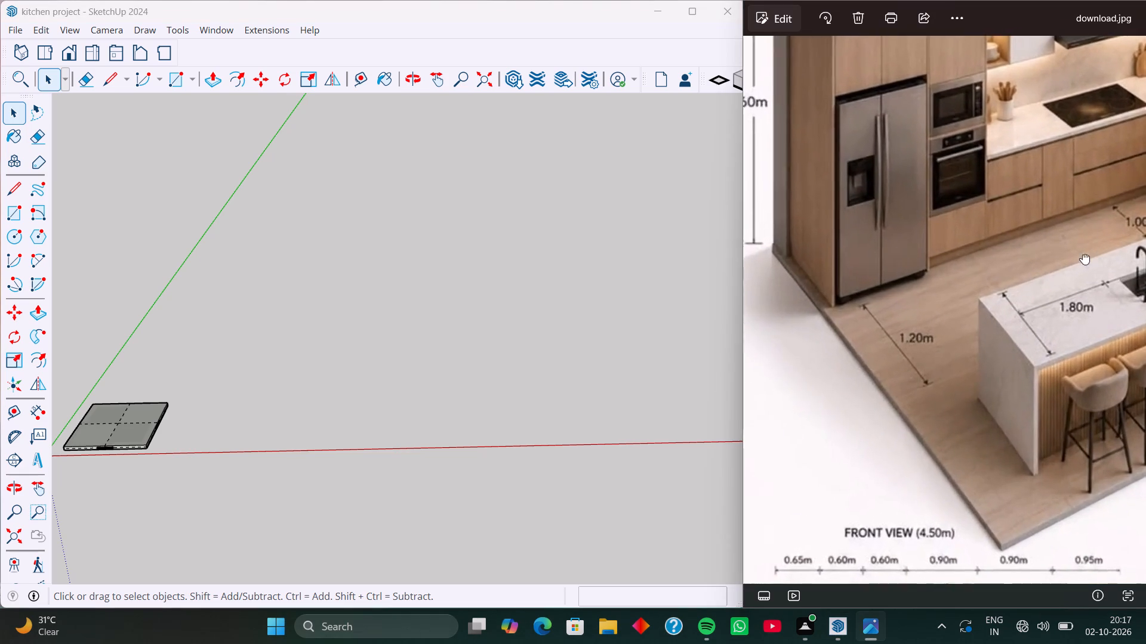
pyautogui.moveTo(1083, 254); pyautogui.dragTo(928, 377, button='middle')
pyautogui.scroll(1, 928, 377)
pyautogui.scroll(-3, 924, 342)
pyautogui.moveTo(975, 352); pyautogui.dragTo(940, 341, button='middle')
pyautogui.scroll(1, 970, 348)
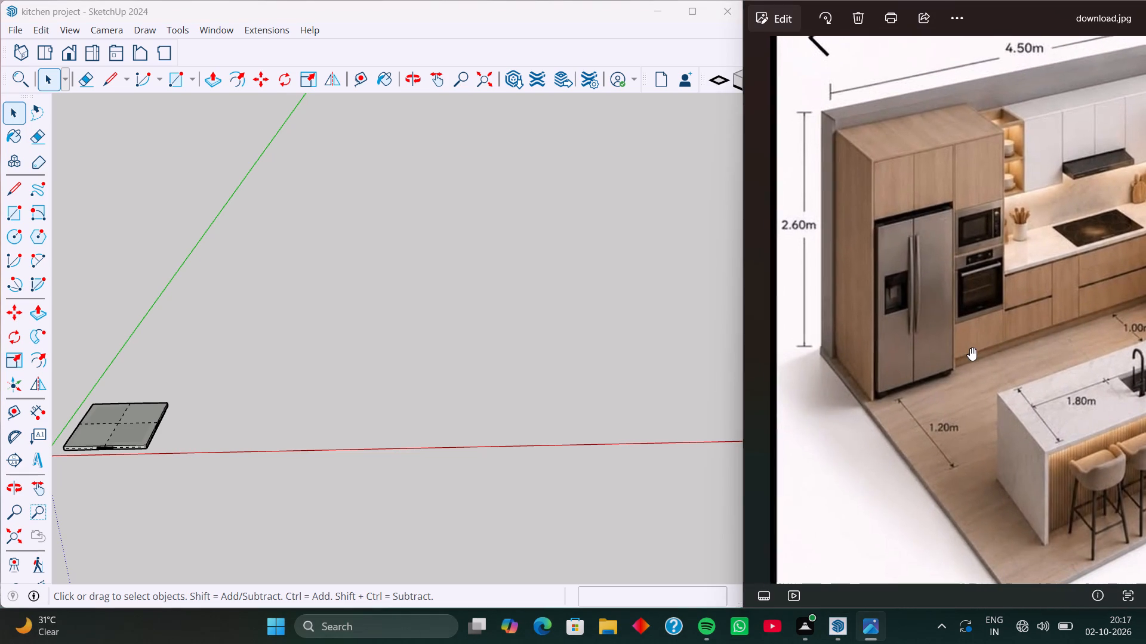
pyautogui.scroll(1, 970, 348)
pyautogui.moveTo(1002, 361); pyautogui.dragTo(936, 323, button='middle')
pyautogui.scroll(-3, 933, 321)
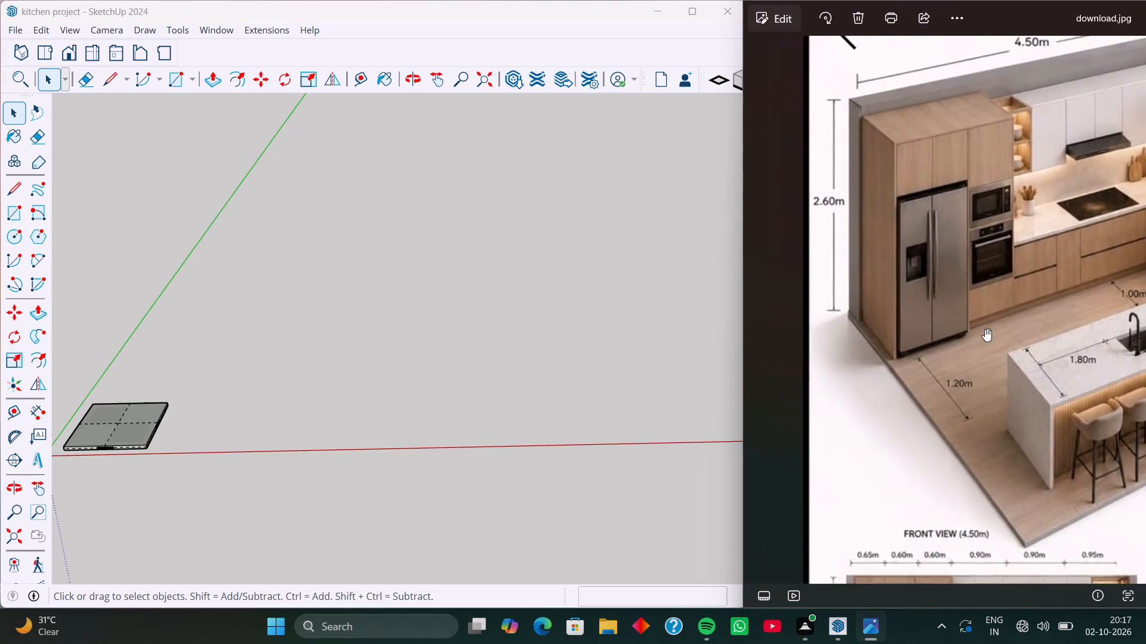
pyautogui.moveTo(1009, 322); pyautogui.dragTo(937, 333, button='middle')
pyautogui.scroll(12, 1042, 230)
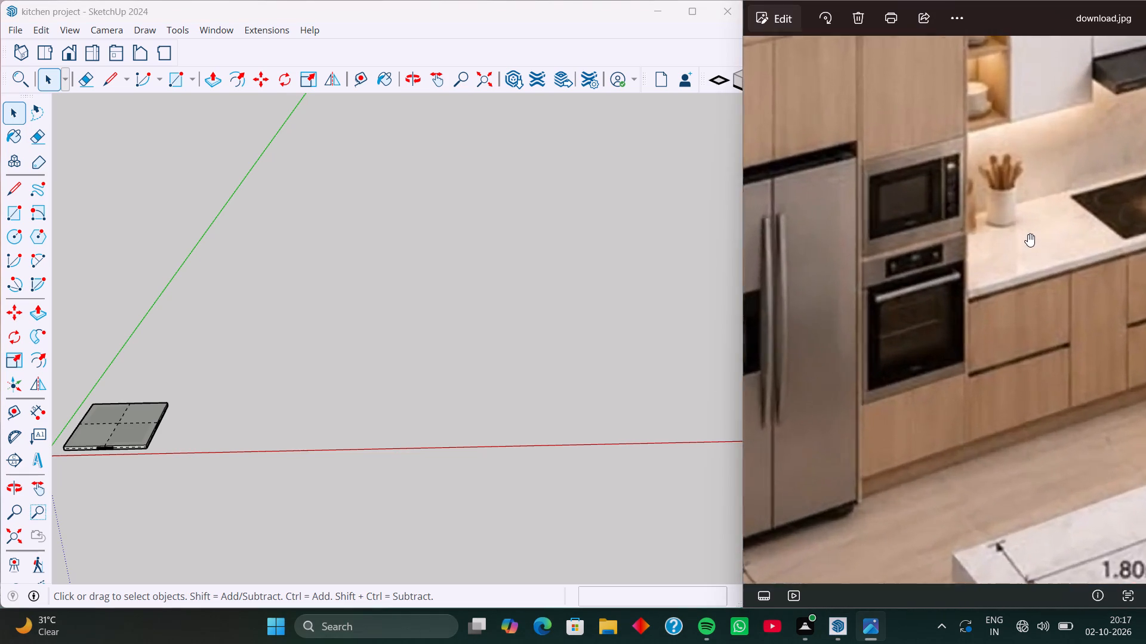
pyautogui.scroll(4, 1049, 243)
pyautogui.moveTo(1050, 246); pyautogui.dragTo(884, 246, button='middle')
pyautogui.moveTo(1030, 272); pyautogui.dragTo(800, 274, button='middle')
pyautogui.scroll(-3, 959, 284)
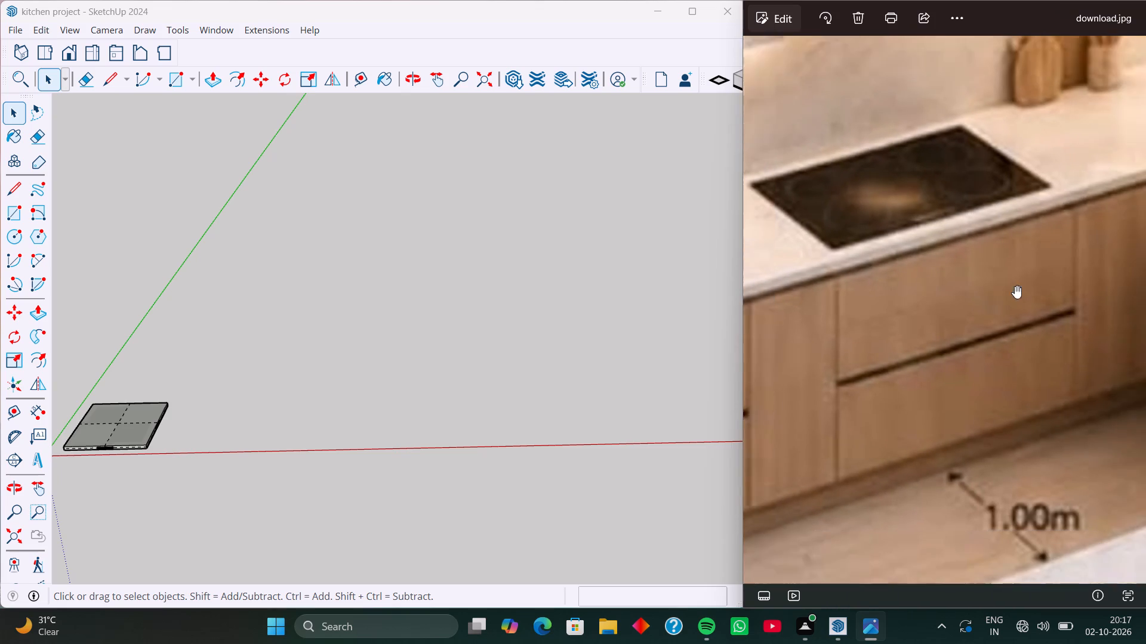
pyautogui.moveTo(1016, 285); pyautogui.dragTo(905, 291, button='middle')
pyautogui.scroll(-8, 994, 264)
pyautogui.moveTo(1002, 268); pyautogui.dragTo(888, 274, button='middle')
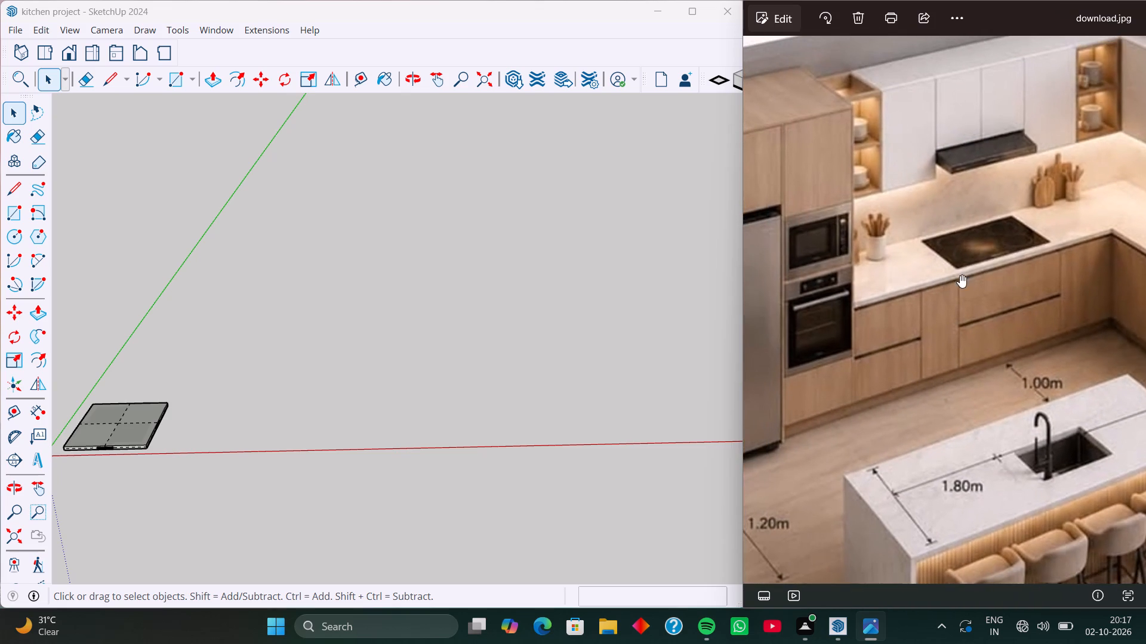
pyautogui.moveTo(1059, 285); pyautogui.dragTo(997, 302, button='middle')
pyautogui.scroll(-9, 982, 311)
# Examine the front view elevation in the reference image, with its cabinet widths and heights.
pyautogui.scroll(11, 950, 304)
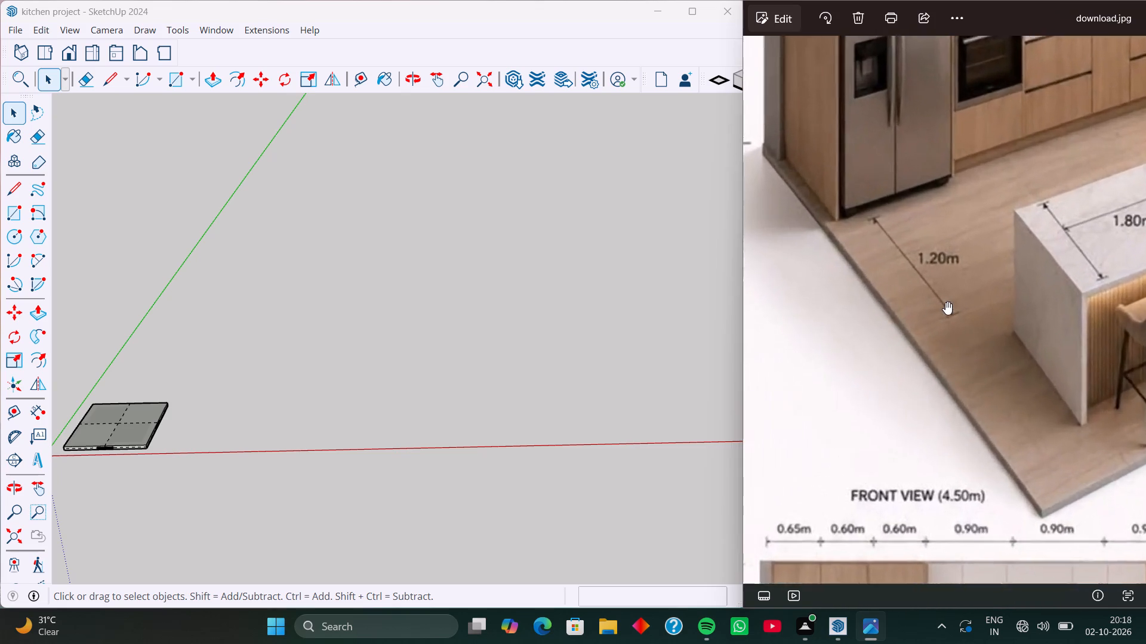
pyautogui.scroll(2, 945, 302)
pyautogui.scroll(-13, 945, 302)
pyautogui.scroll(2, 976, 502)
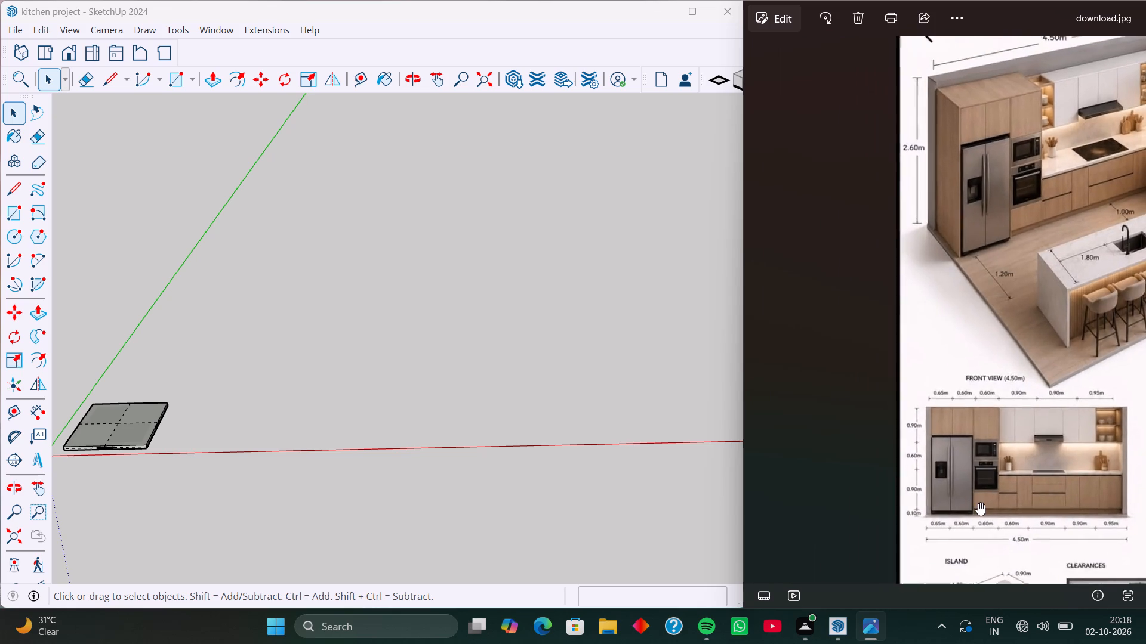
pyautogui.scroll(8, 978, 503)
pyautogui.scroll(-3, 1002, 512)
pyautogui.moveTo(1006, 510); pyautogui.dragTo(1033, 484, button='middle')
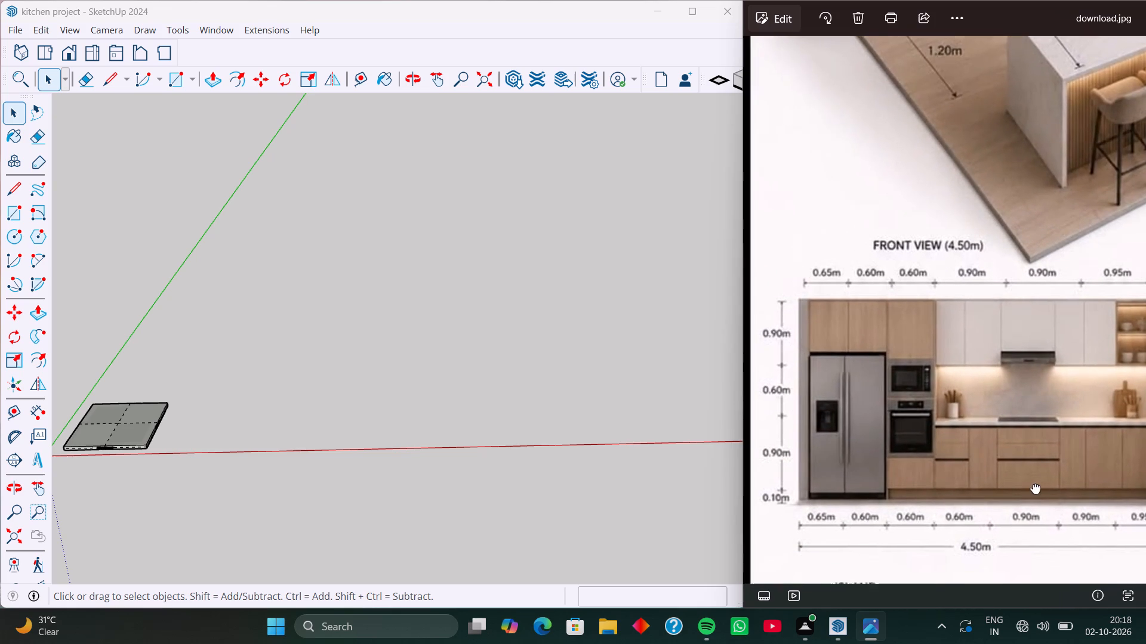
pyautogui.moveTo(1033, 484); pyautogui.dragTo(1038, 439, button='middle')
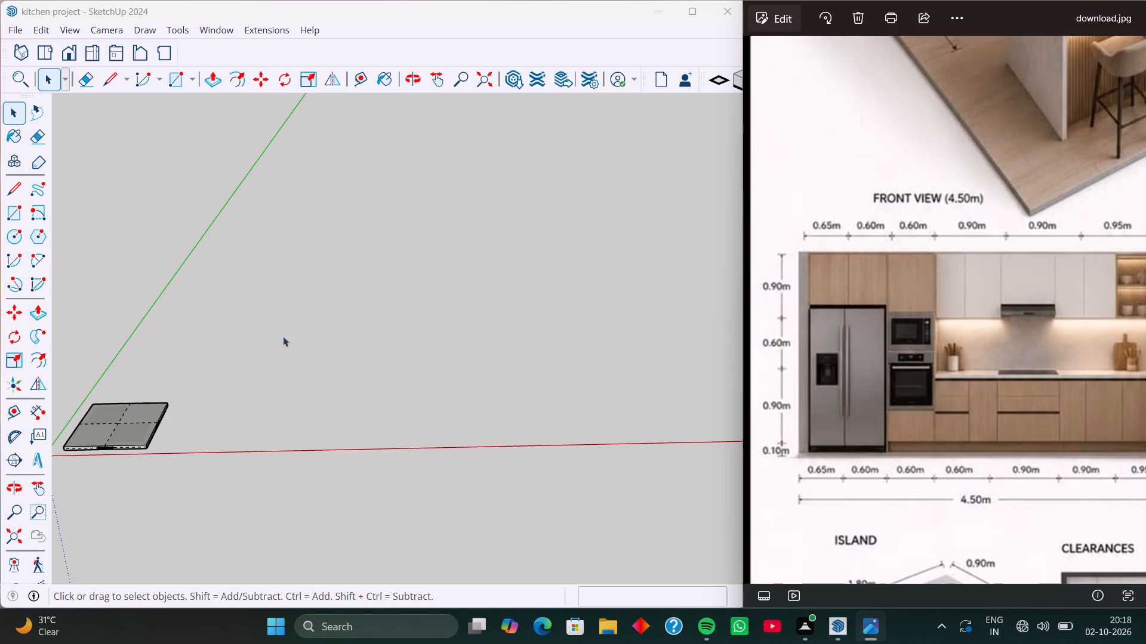
# Show the V-Ray for SketchUp toolset and open the V-Ray Asset Editor.
pyautogui.rightClick(387, 26)
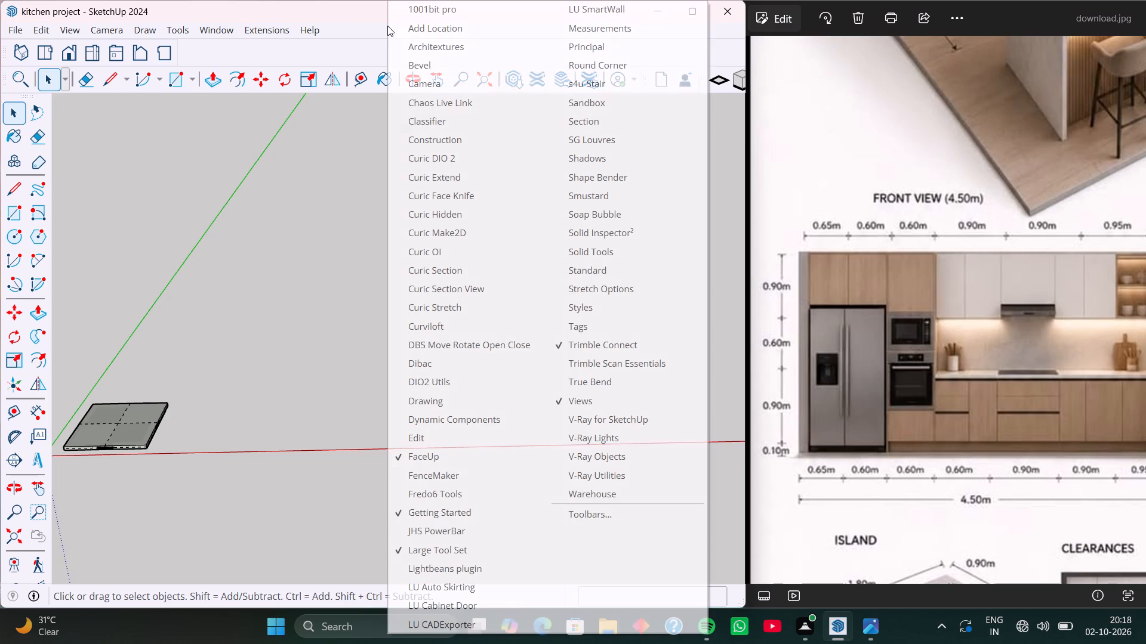
pyautogui.click(642, 419)
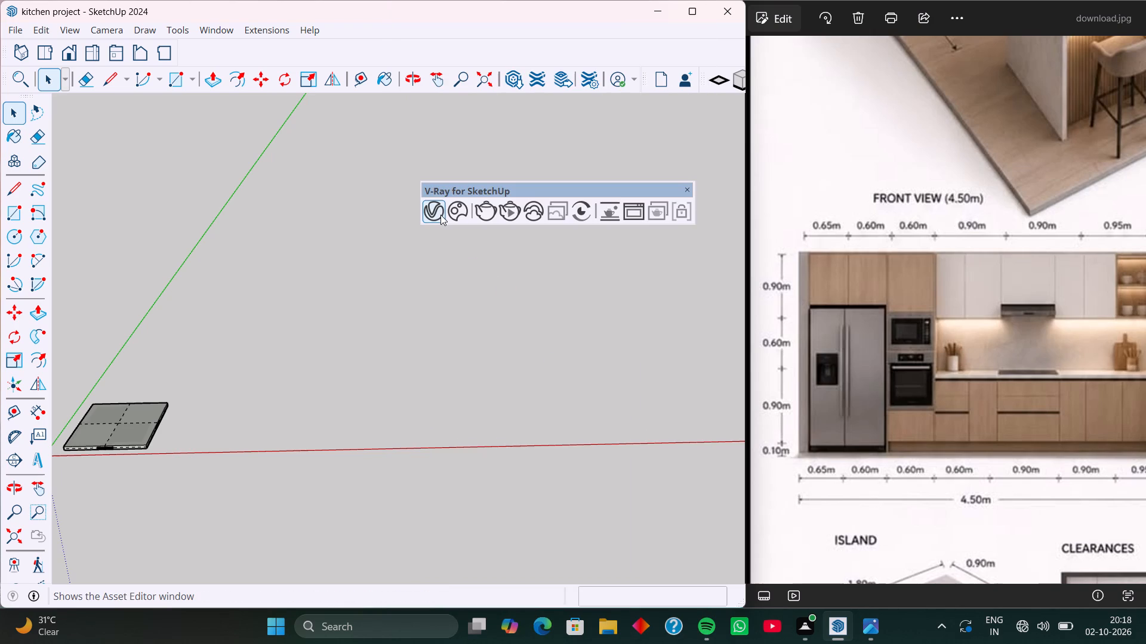
pyautogui.click(438, 213)
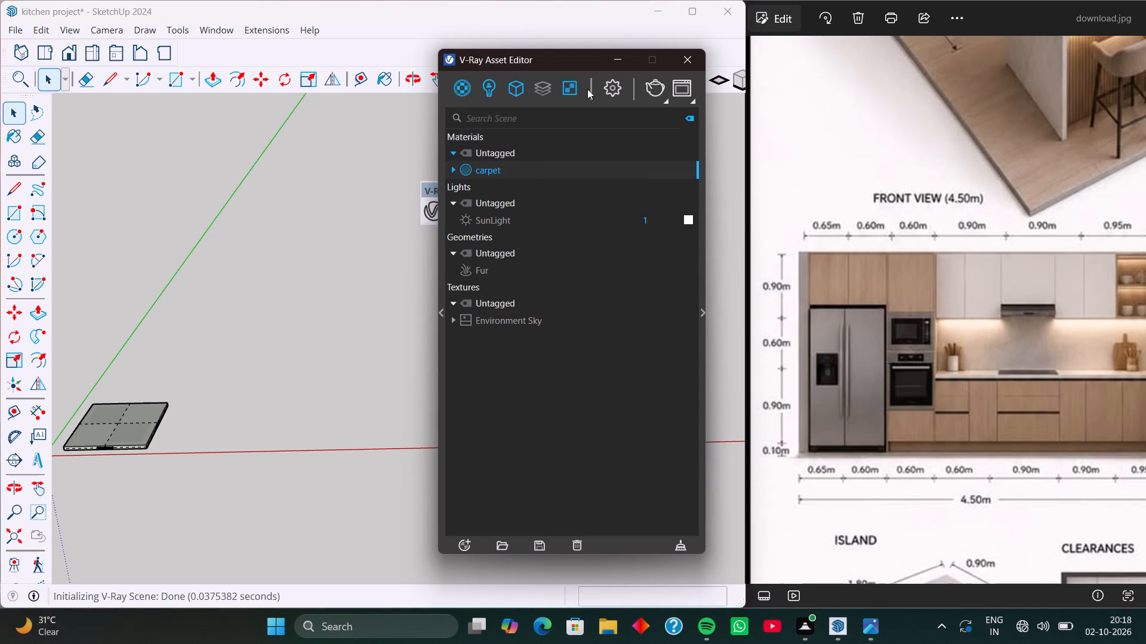
# Render the scene with V-Ray, make the Frame Buffer window narrower, and inspect the rendered carpet slab up close.
pyautogui.click(651, 86)
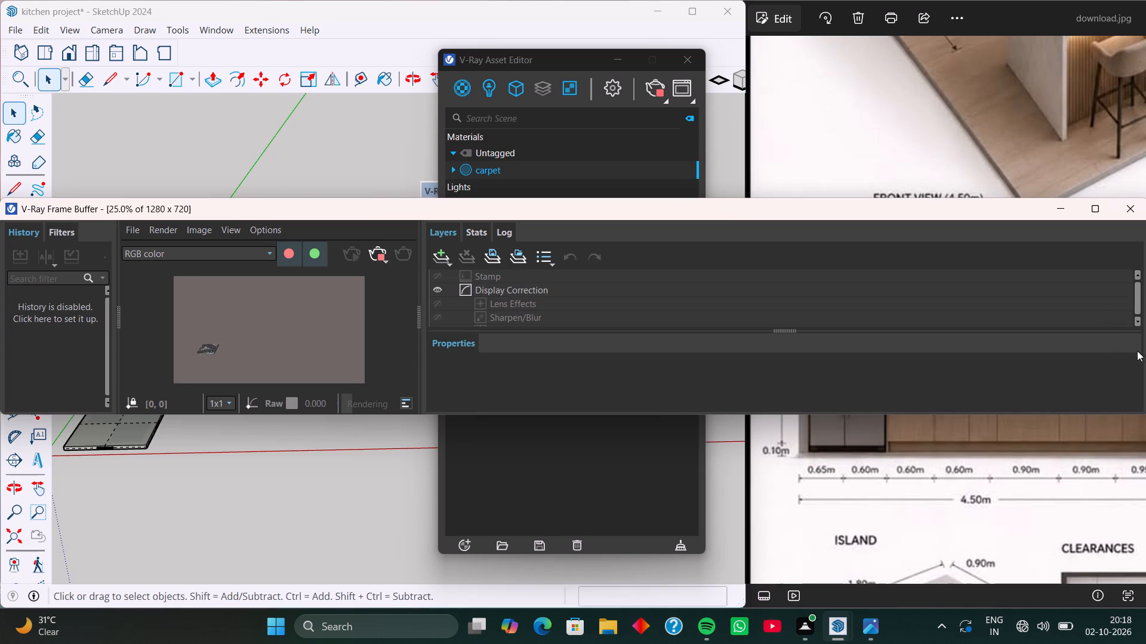
pyautogui.moveTo(1145, 361); pyautogui.dragTo(1100, 363)
pyautogui.moveTo(996, 206); pyautogui.dragTo(890, 206)
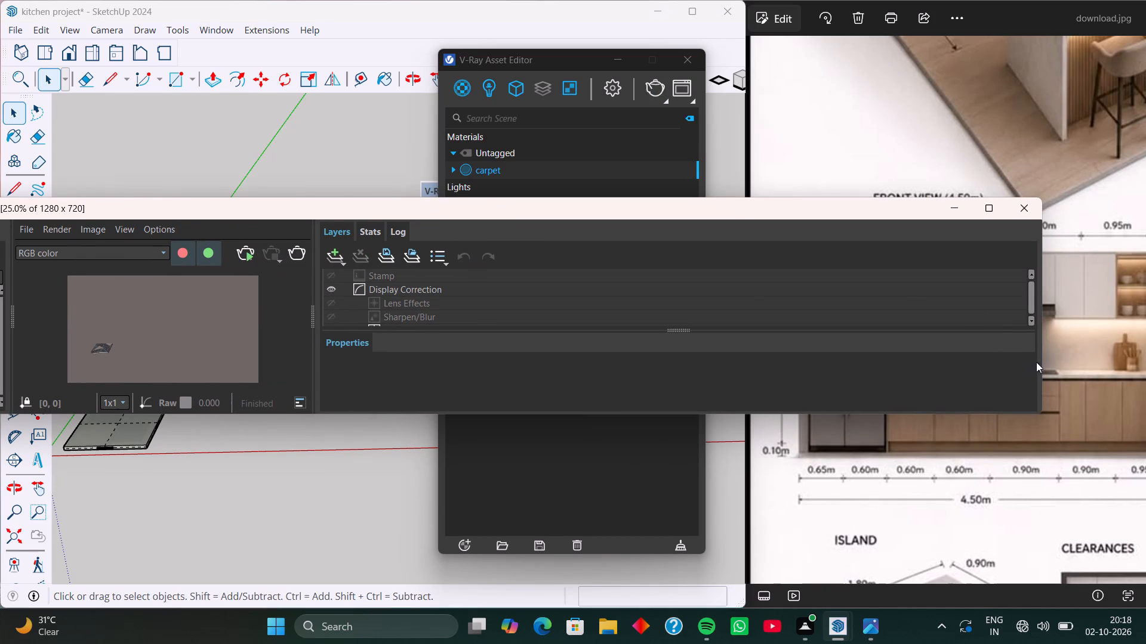
pyautogui.moveTo(1045, 346); pyautogui.dragTo(476, 261)
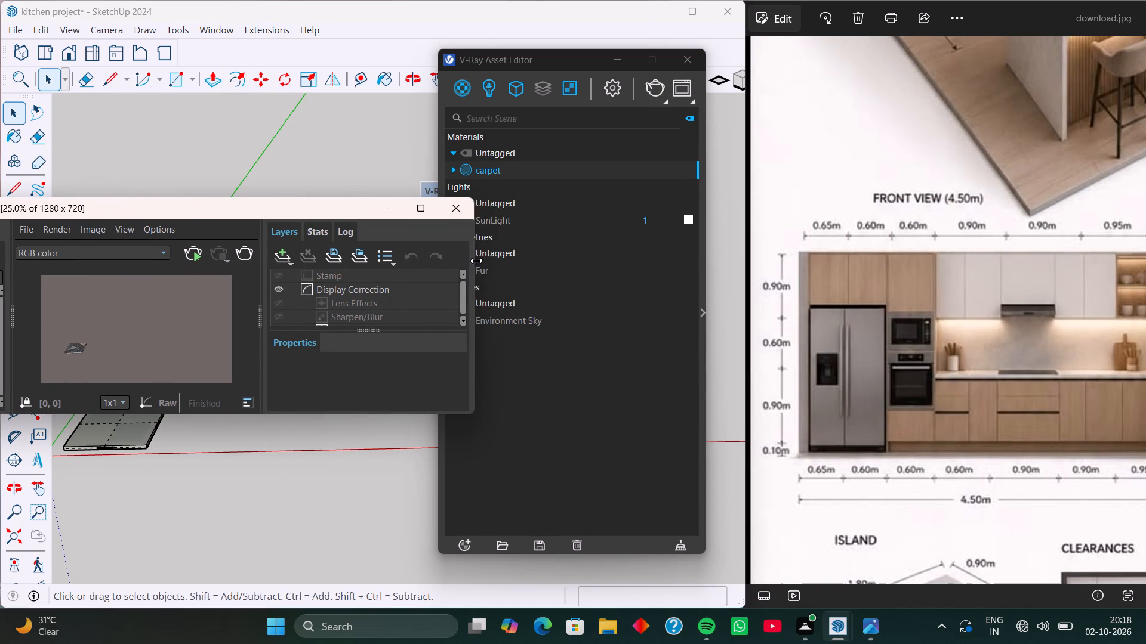
pyautogui.moveTo(476, 261); pyautogui.dragTo(433, 261)
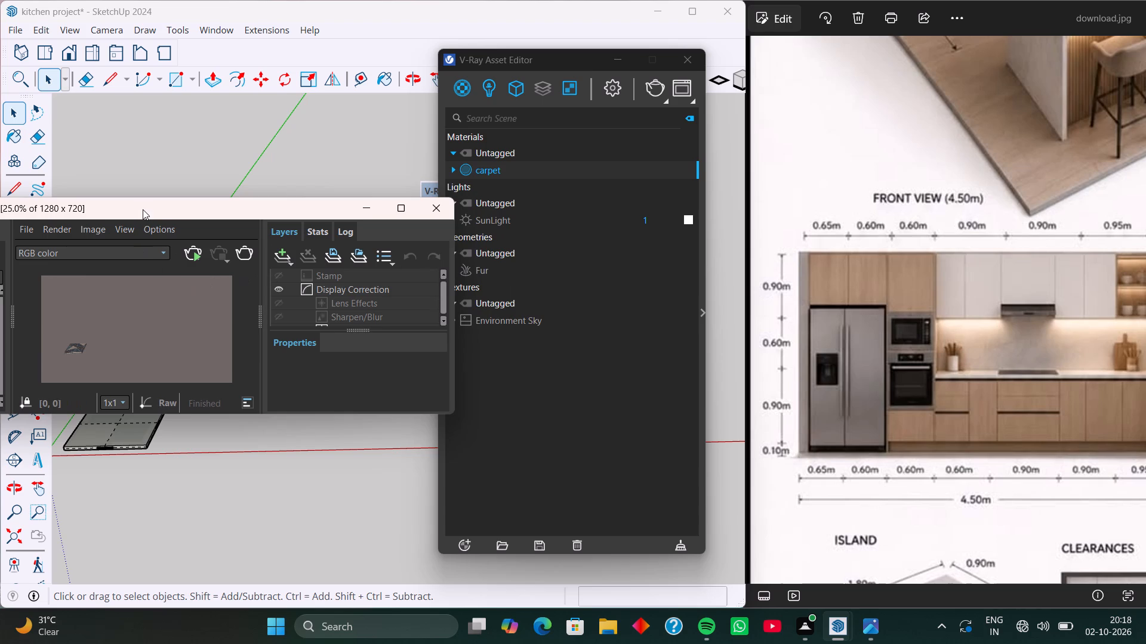
pyautogui.moveTo(143, 209); pyautogui.dragTo(471, 231)
pyautogui.scroll(2, 398, 380)
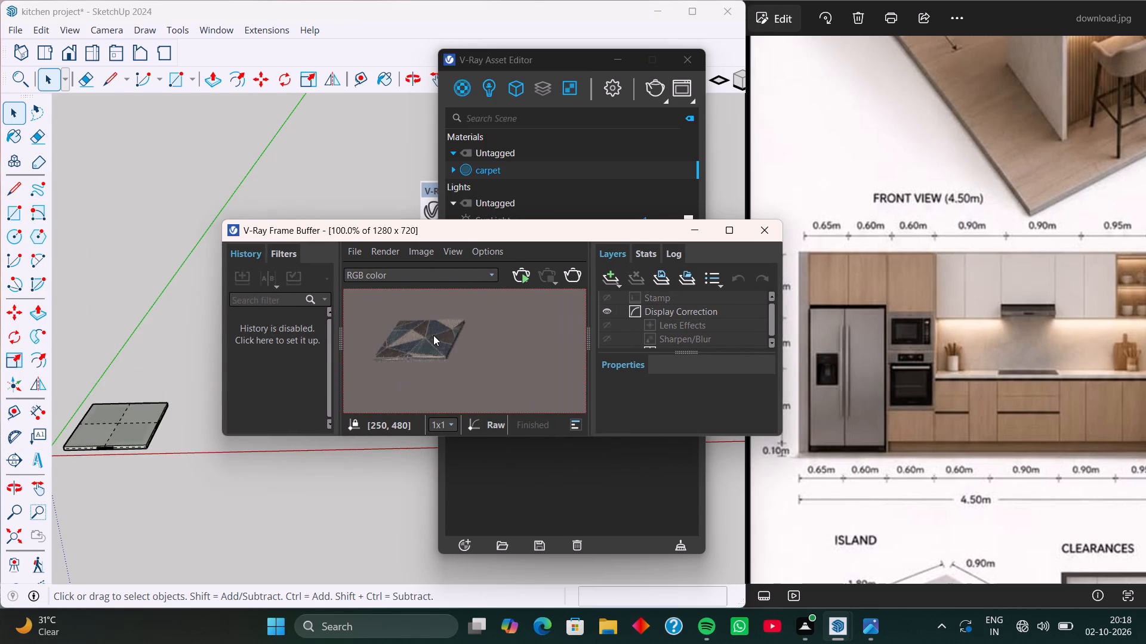
pyautogui.scroll(2, 433, 335)
pyautogui.scroll(-1, 432, 336)
pyautogui.moveTo(419, 373); pyautogui.dragTo(434, 371, button='middle')
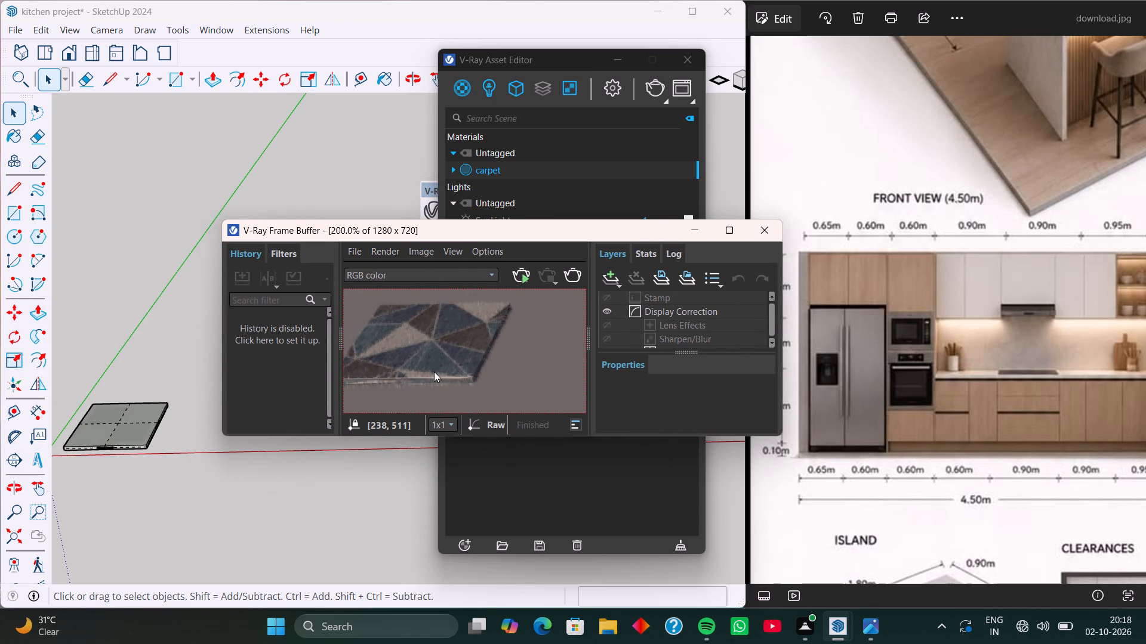
# Inspect the rendered carpet's edge fibres up close and show the carpet material's settings in the V-Ray Asset Editor.
pyautogui.moveTo(434, 371); pyautogui.dragTo(508, 364, button='middle')
pyautogui.scroll(1, 479, 373)
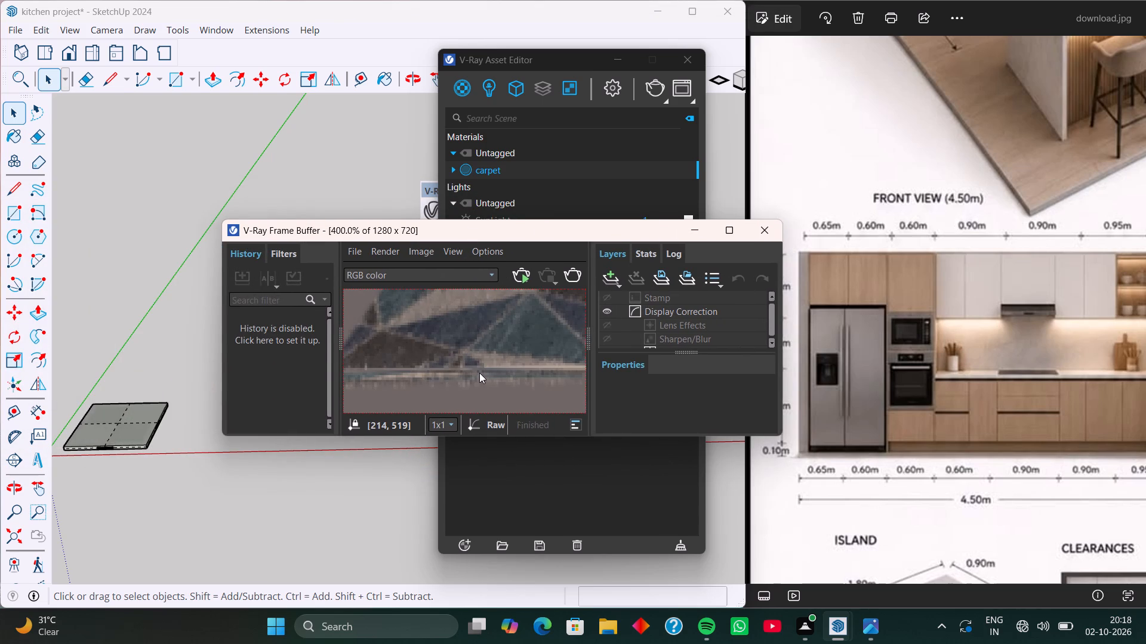
pyautogui.click(581, 199)
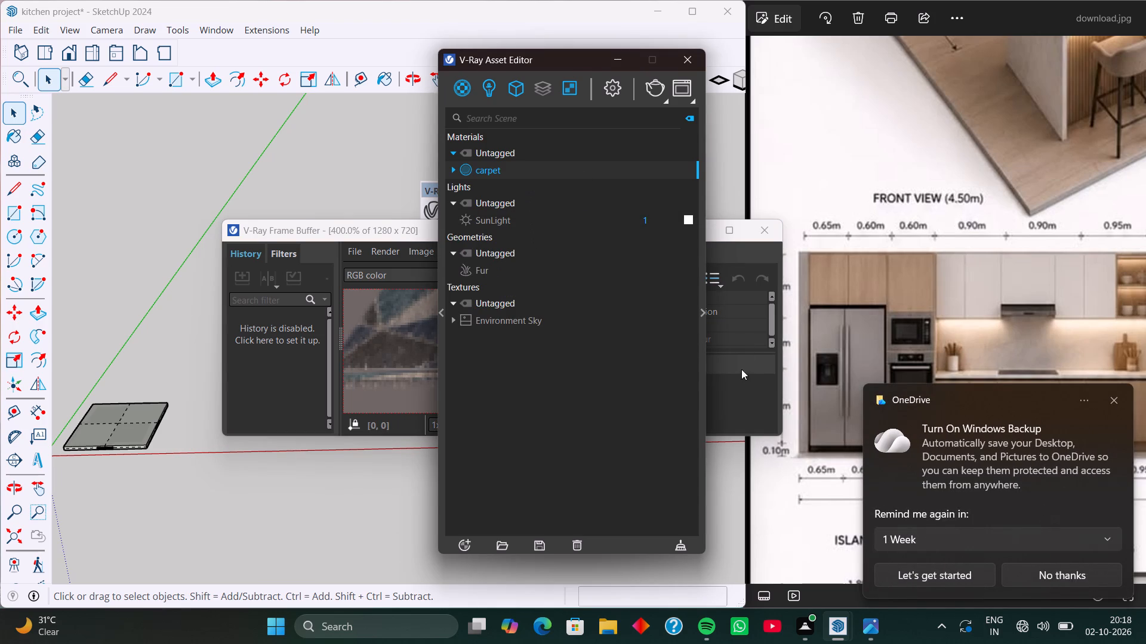
pyautogui.click(704, 322)
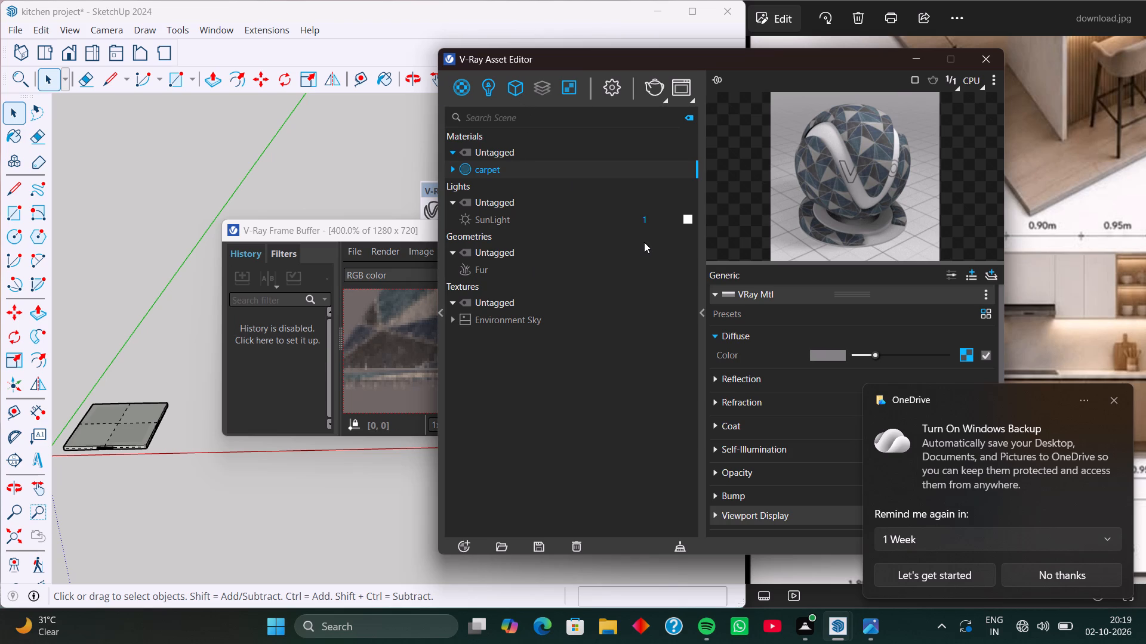
# Close the V-Ray Frame Buffer, Asset Editor and V-Ray for SketchUp toolset, and dismiss the OneDrive backup notification.
pyautogui.click(357, 231)
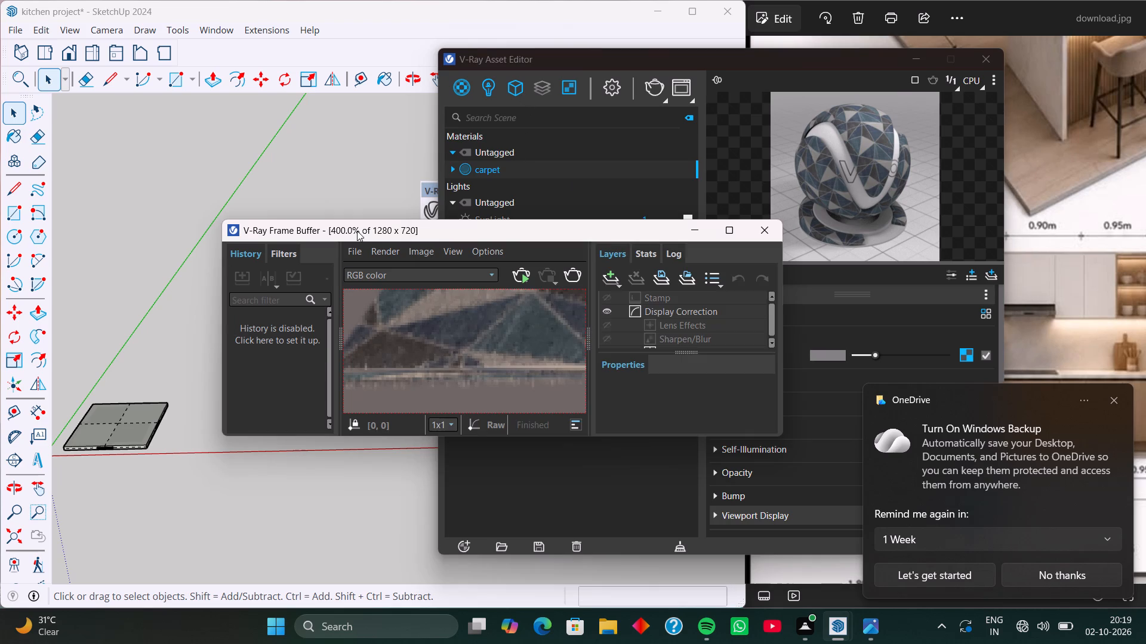
pyautogui.click(765, 228)
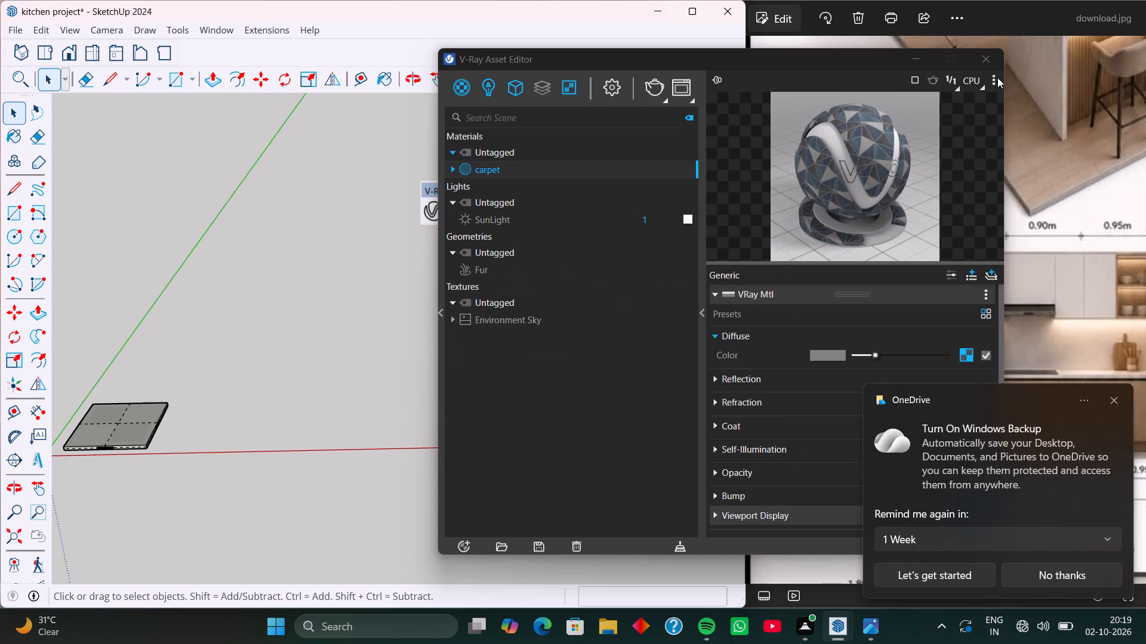
pyautogui.click(994, 61)
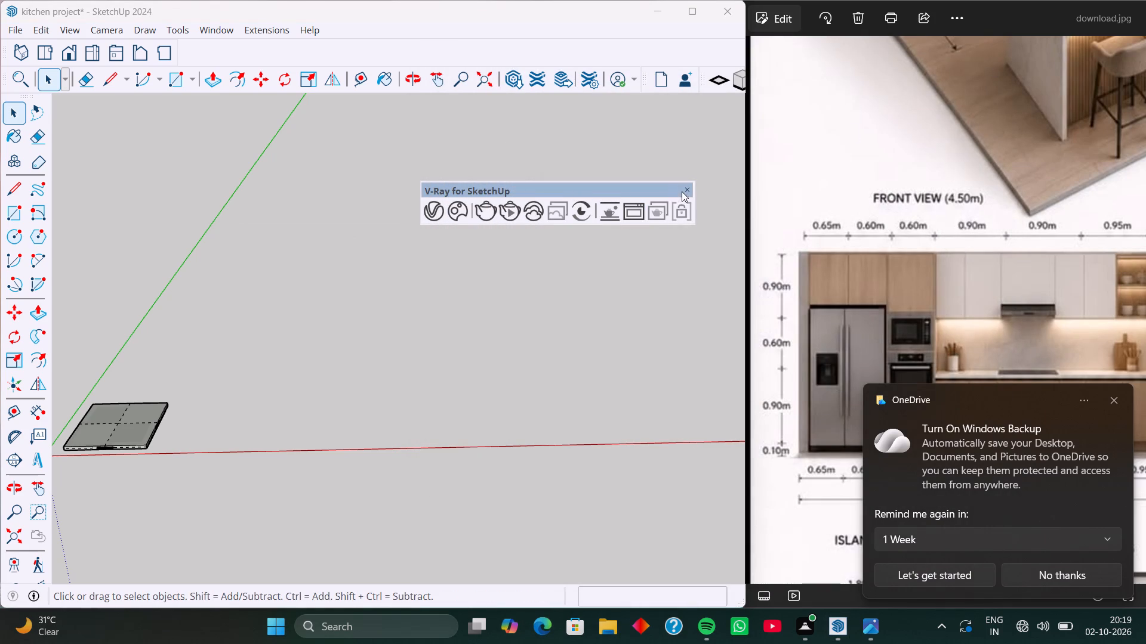
pyautogui.click(687, 189)
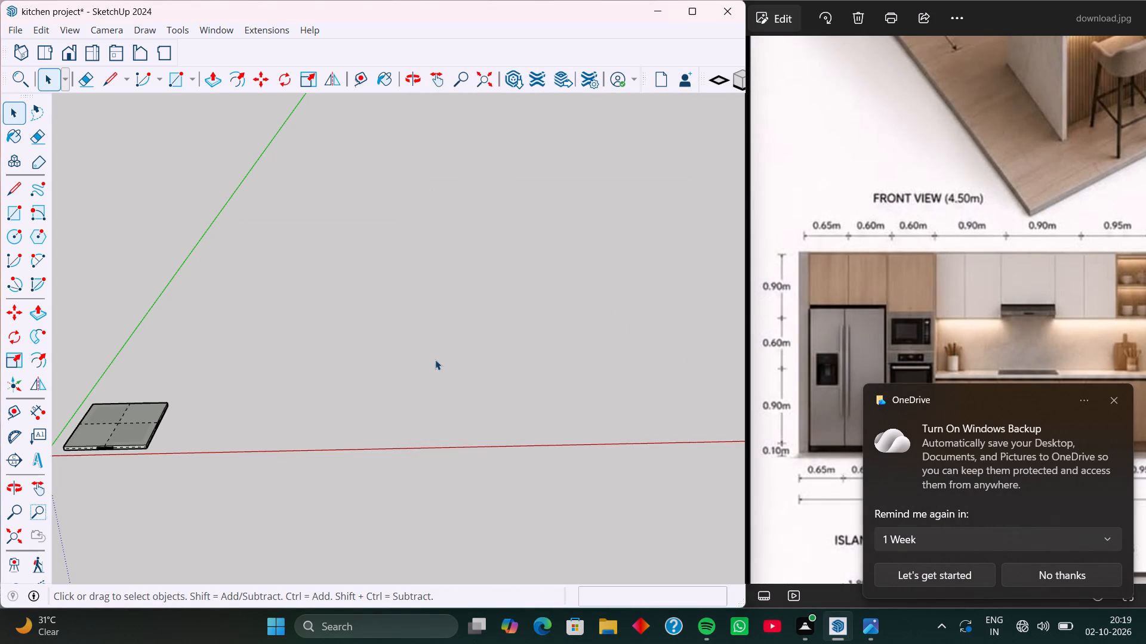
pyautogui.click(1117, 403)
# Fit the whole reference sheet in view and widen the Photos window so the sheet sits beside the SketchUp model.
pyautogui.scroll(-7, 956, 255)
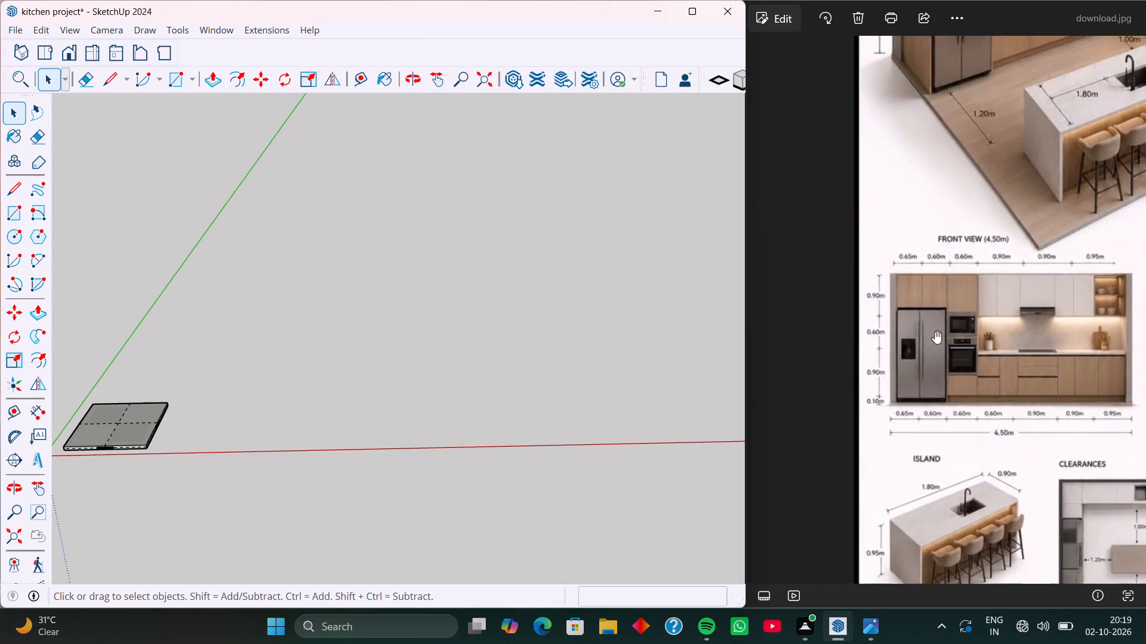
pyautogui.scroll(-13, 968, 420)
pyautogui.moveTo(957, 336); pyautogui.dragTo(940, 339, button='middle')
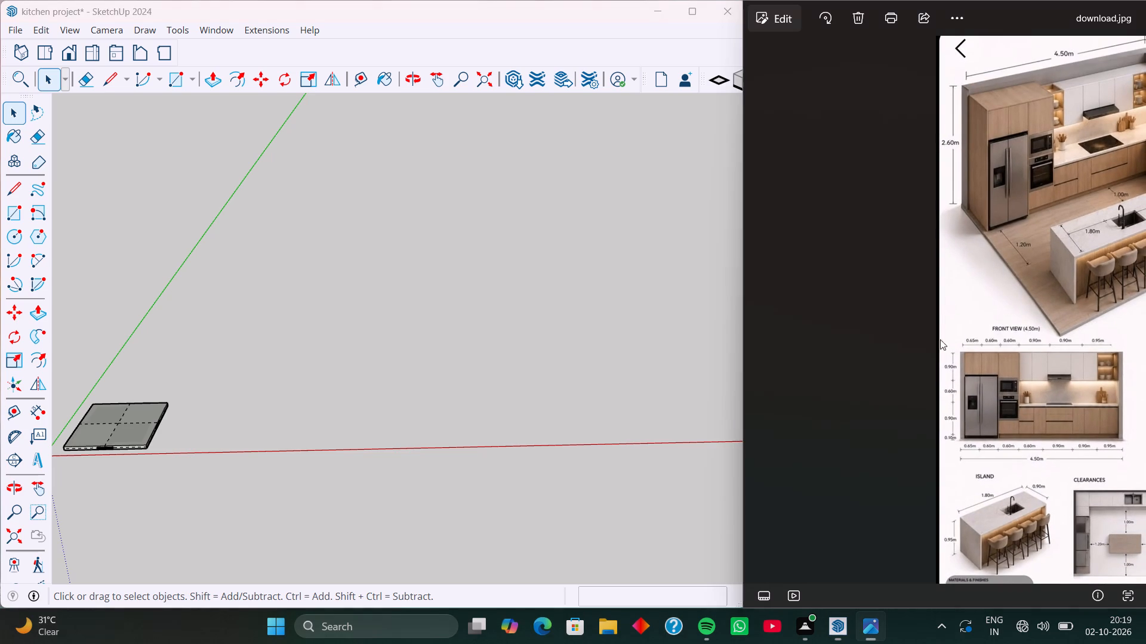
pyautogui.moveTo(940, 339); pyautogui.dragTo(930, 340, button='middle')
pyautogui.moveTo(741, 258); pyautogui.dragTo(483, 284)
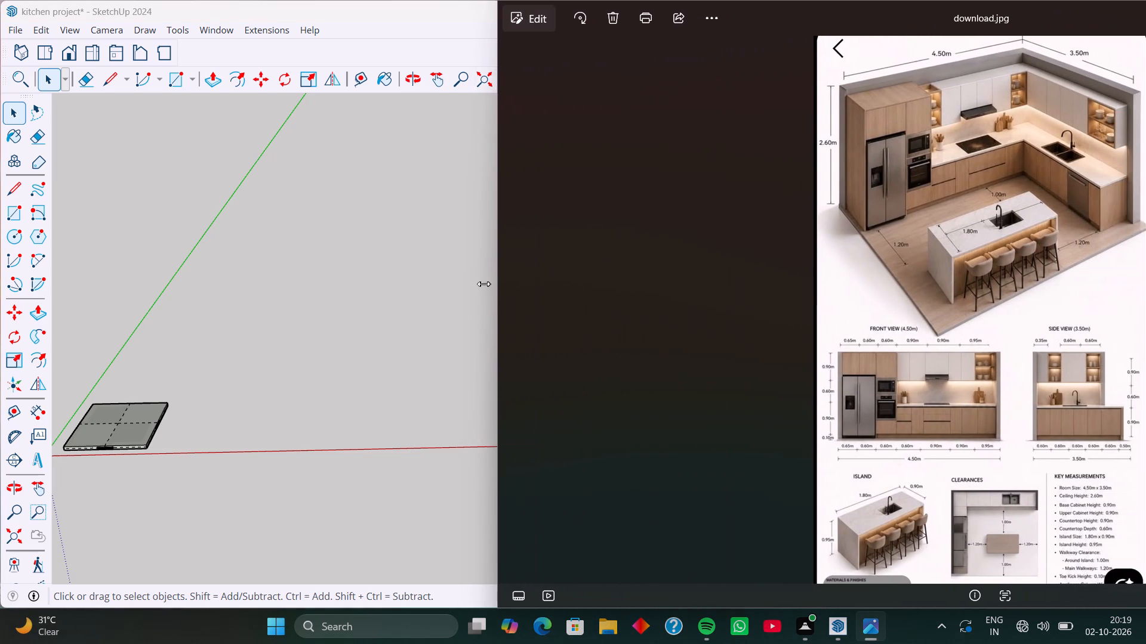
pyautogui.moveTo(483, 284); pyautogui.dragTo(332, 309)
pyautogui.click(251, 312)
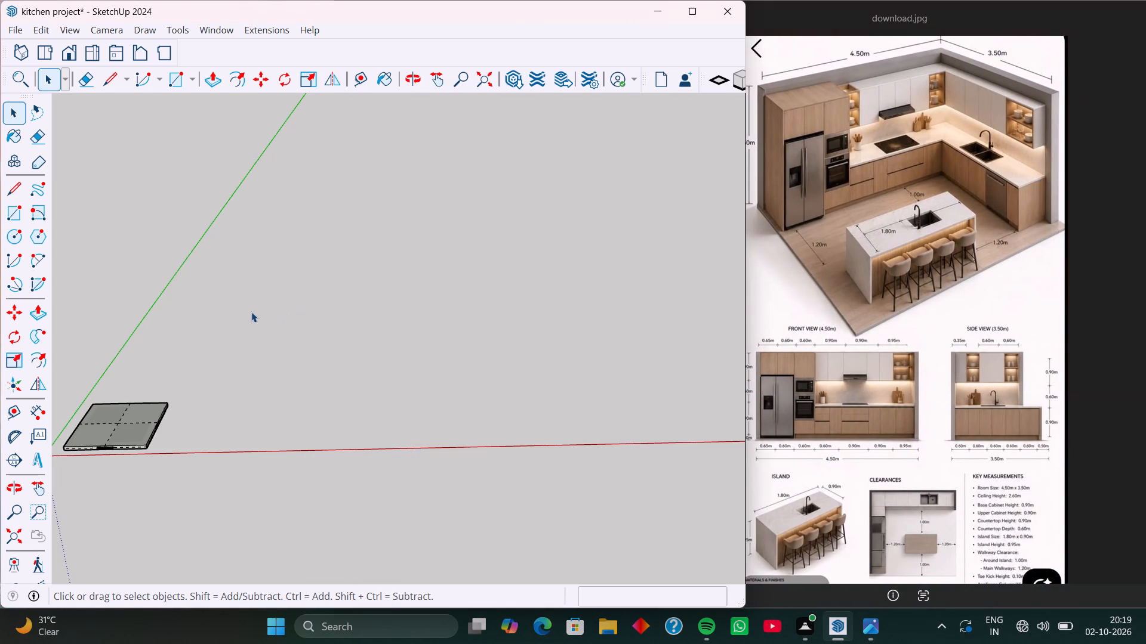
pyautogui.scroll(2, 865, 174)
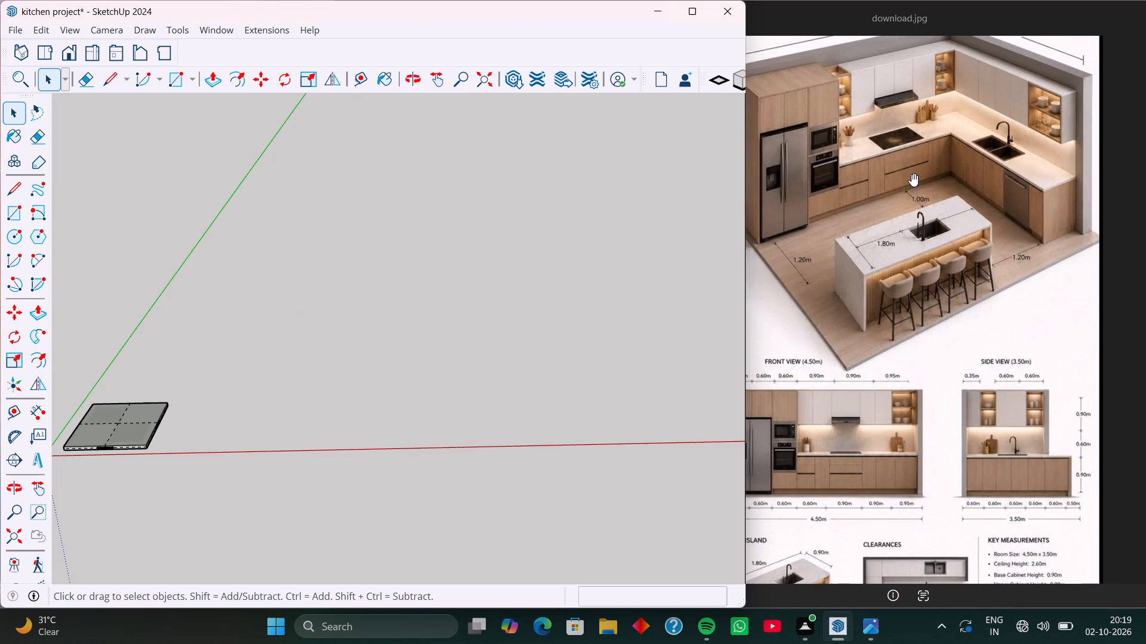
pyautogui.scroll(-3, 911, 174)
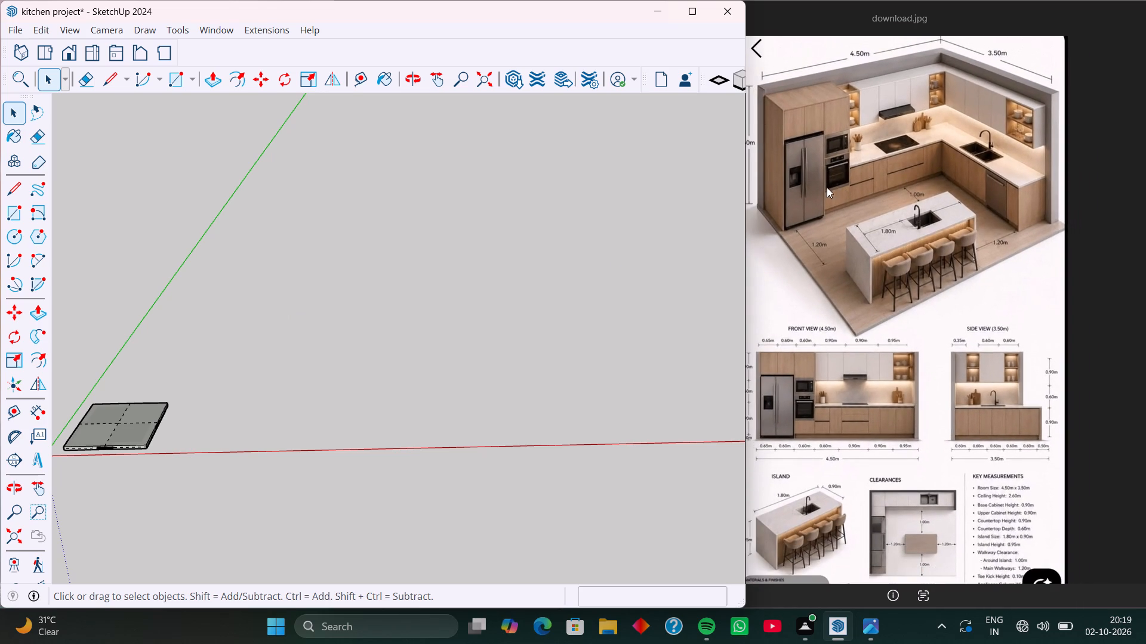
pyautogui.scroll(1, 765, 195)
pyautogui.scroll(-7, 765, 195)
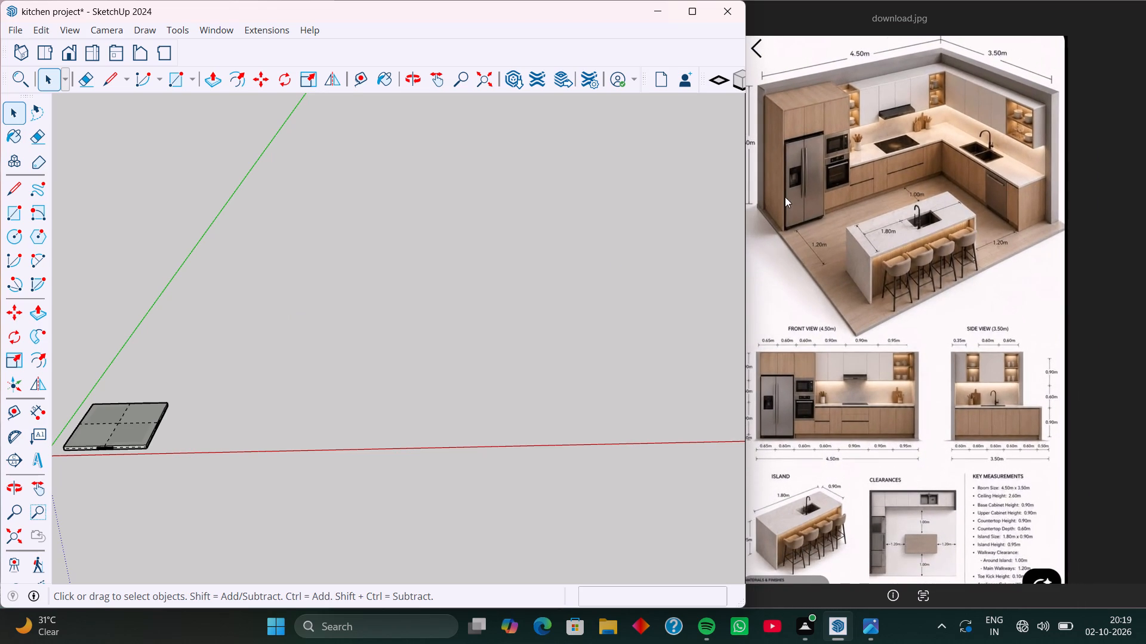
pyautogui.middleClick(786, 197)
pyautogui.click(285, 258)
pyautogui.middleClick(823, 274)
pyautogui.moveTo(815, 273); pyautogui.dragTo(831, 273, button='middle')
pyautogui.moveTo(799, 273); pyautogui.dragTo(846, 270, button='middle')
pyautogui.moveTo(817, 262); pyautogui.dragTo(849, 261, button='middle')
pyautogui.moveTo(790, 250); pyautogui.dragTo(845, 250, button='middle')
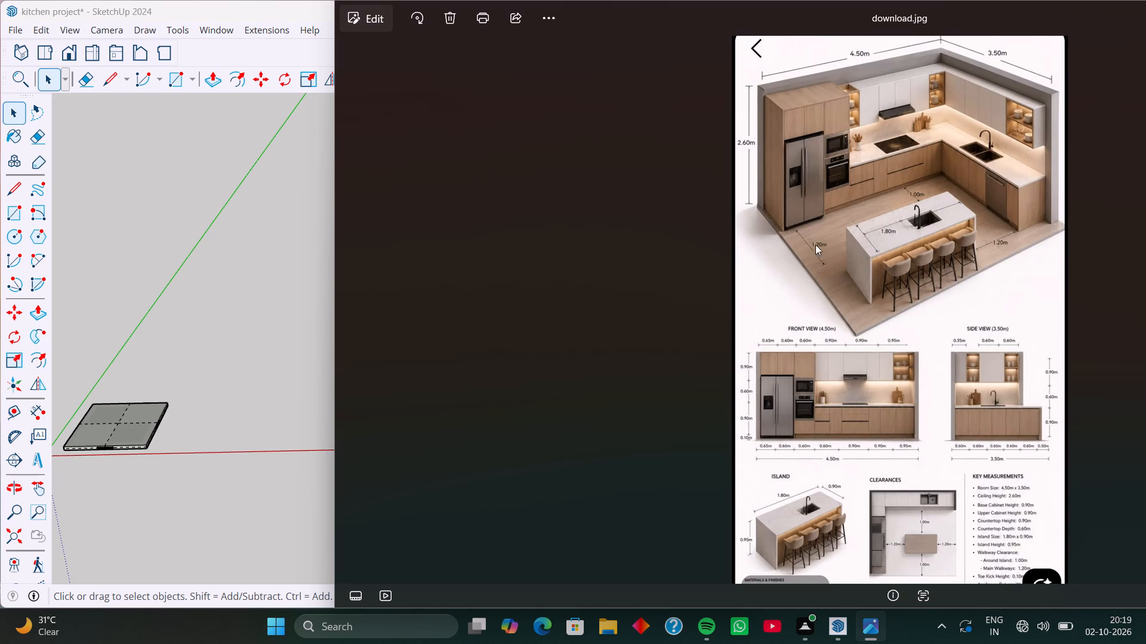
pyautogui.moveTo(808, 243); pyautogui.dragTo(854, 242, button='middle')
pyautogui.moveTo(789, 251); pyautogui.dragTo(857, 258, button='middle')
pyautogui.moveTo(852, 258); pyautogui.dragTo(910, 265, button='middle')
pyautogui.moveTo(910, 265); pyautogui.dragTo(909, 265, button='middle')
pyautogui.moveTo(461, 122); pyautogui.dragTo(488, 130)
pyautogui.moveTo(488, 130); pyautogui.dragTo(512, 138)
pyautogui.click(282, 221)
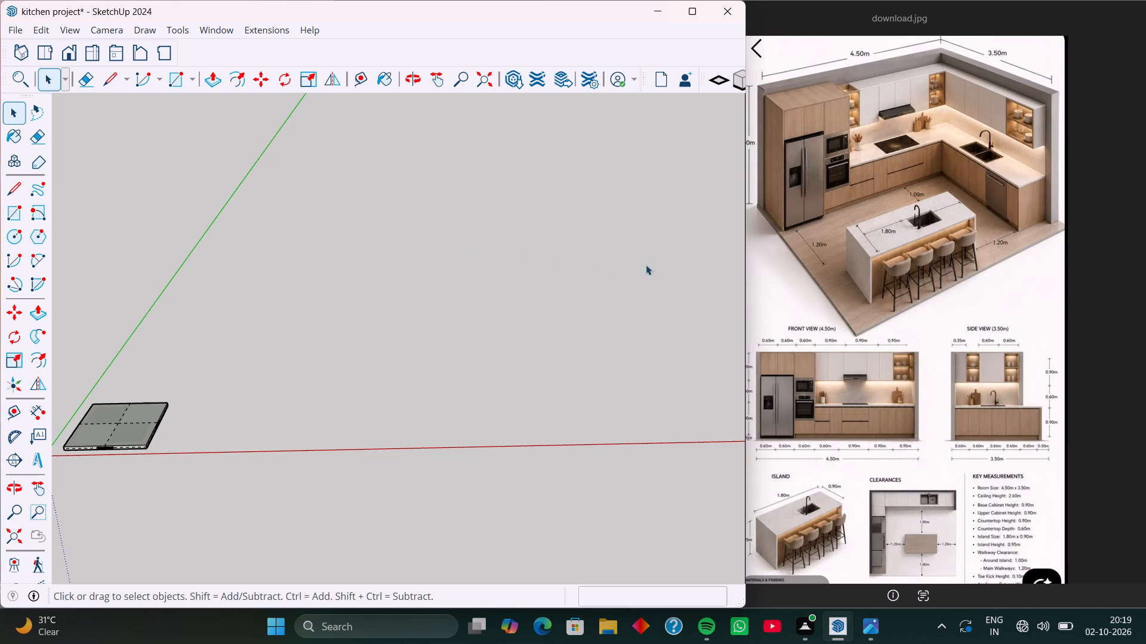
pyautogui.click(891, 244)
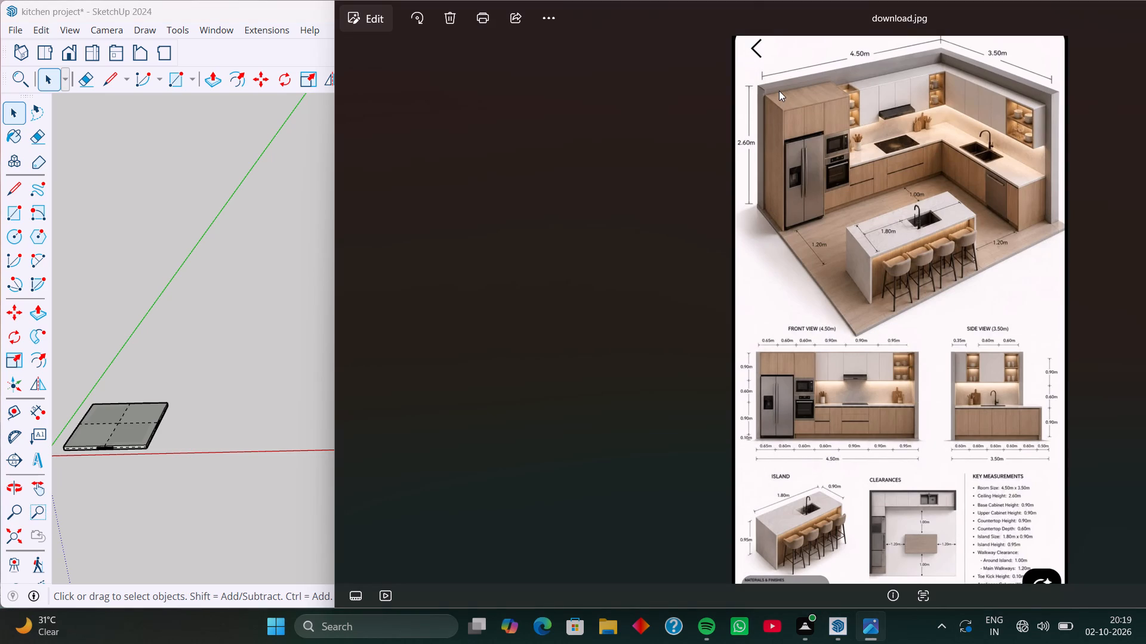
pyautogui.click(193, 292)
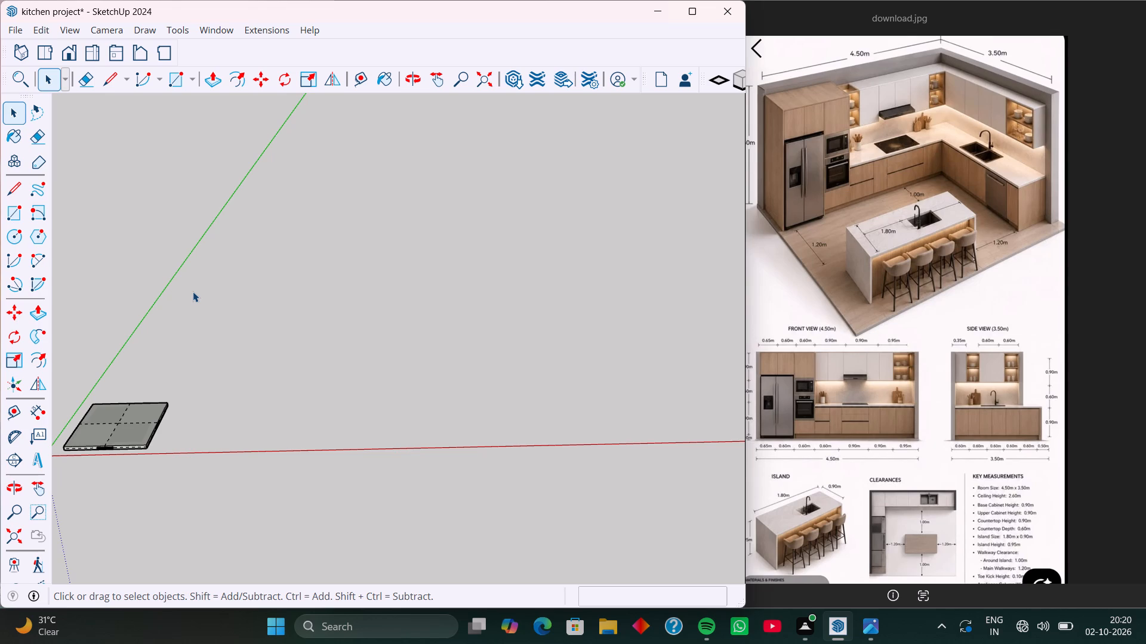
# Examine the island view, clearances plan and key measurements in the reference image.
pyautogui.scroll(2, 987, 499)
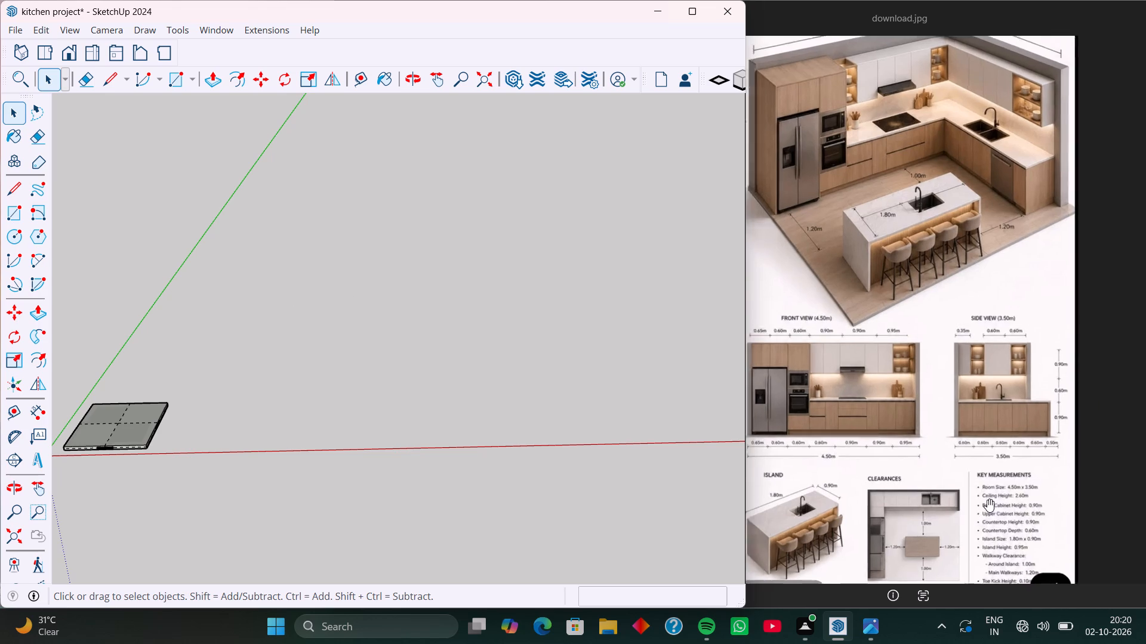
pyautogui.scroll(8, 994, 504)
pyautogui.moveTo(1031, 521); pyautogui.dragTo(833, 446, button='middle')
pyautogui.scroll(1, 1006, 488)
pyautogui.moveTo(1006, 488); pyautogui.dragTo(1005, 487, button='middle')
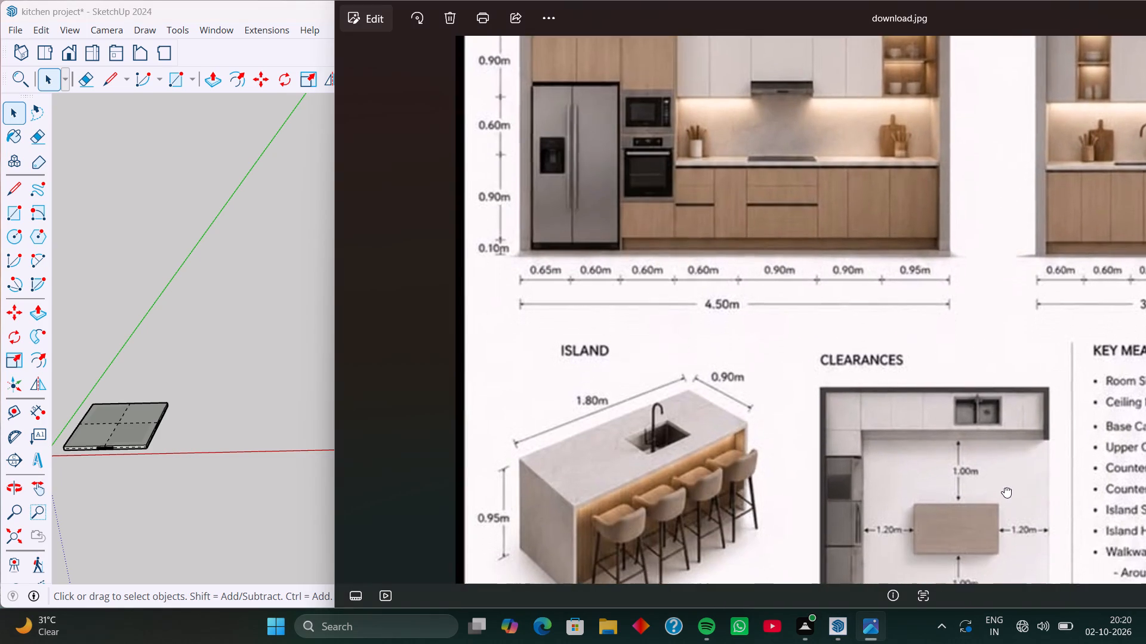
pyautogui.moveTo(1005, 487); pyautogui.dragTo(903, 436, button='middle')
pyautogui.scroll(1, 1028, 424)
pyautogui.scroll(-3, 991, 431)
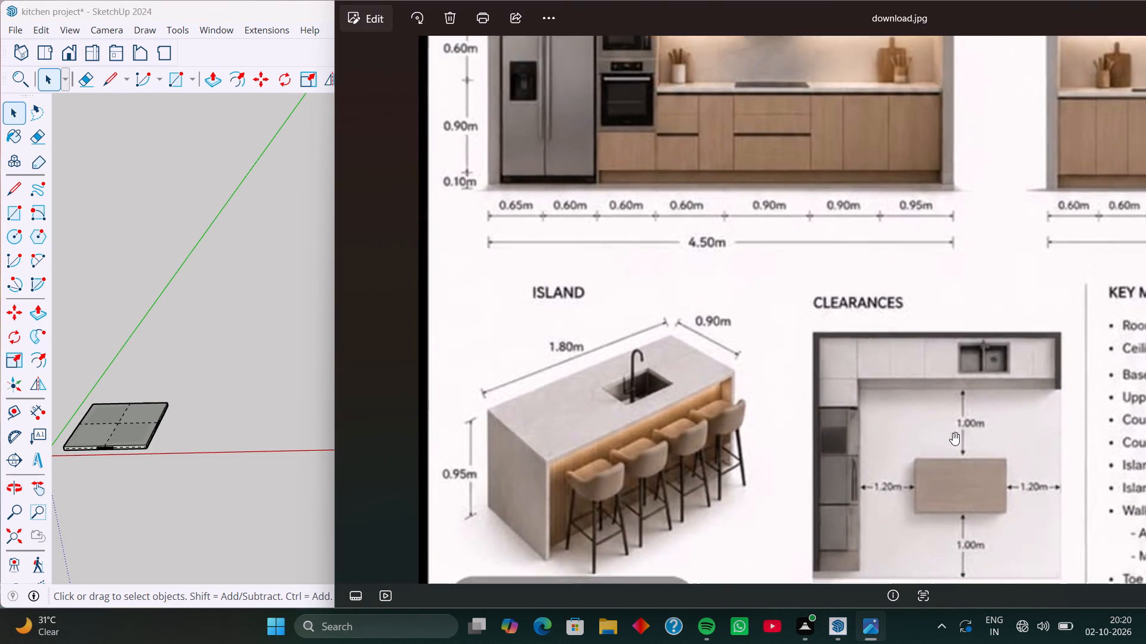
pyautogui.scroll(-2, 953, 432)
pyautogui.scroll(-4, 743, 430)
pyautogui.scroll(-2, 657, 416)
pyautogui.scroll(7, 1090, 532)
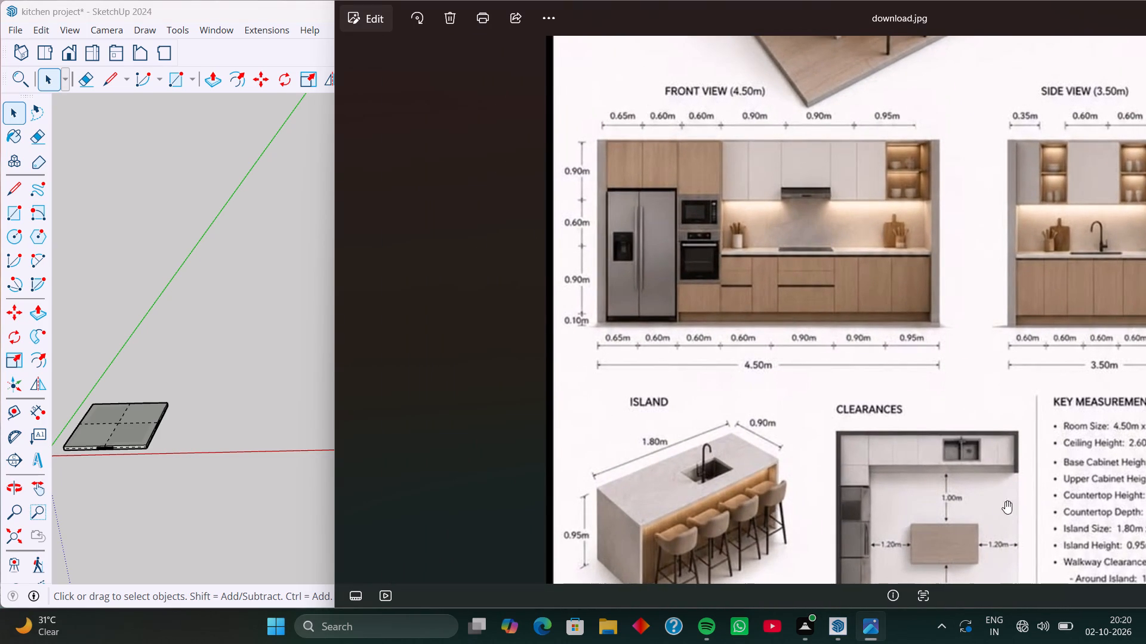
pyautogui.scroll(-1, 987, 501)
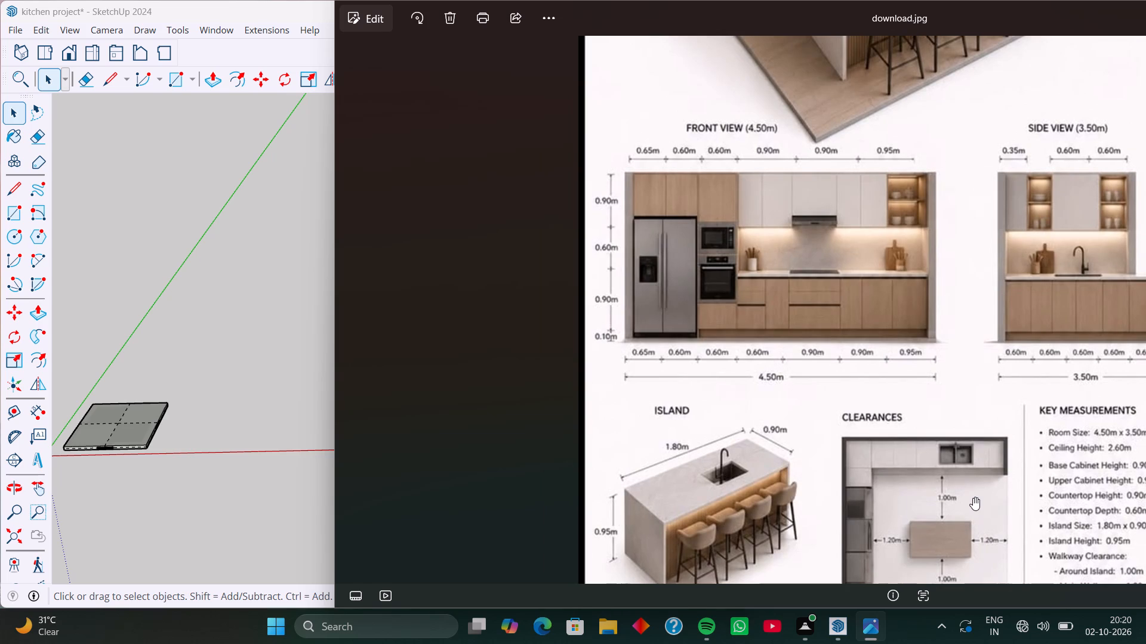
pyautogui.scroll(-3, 973, 497)
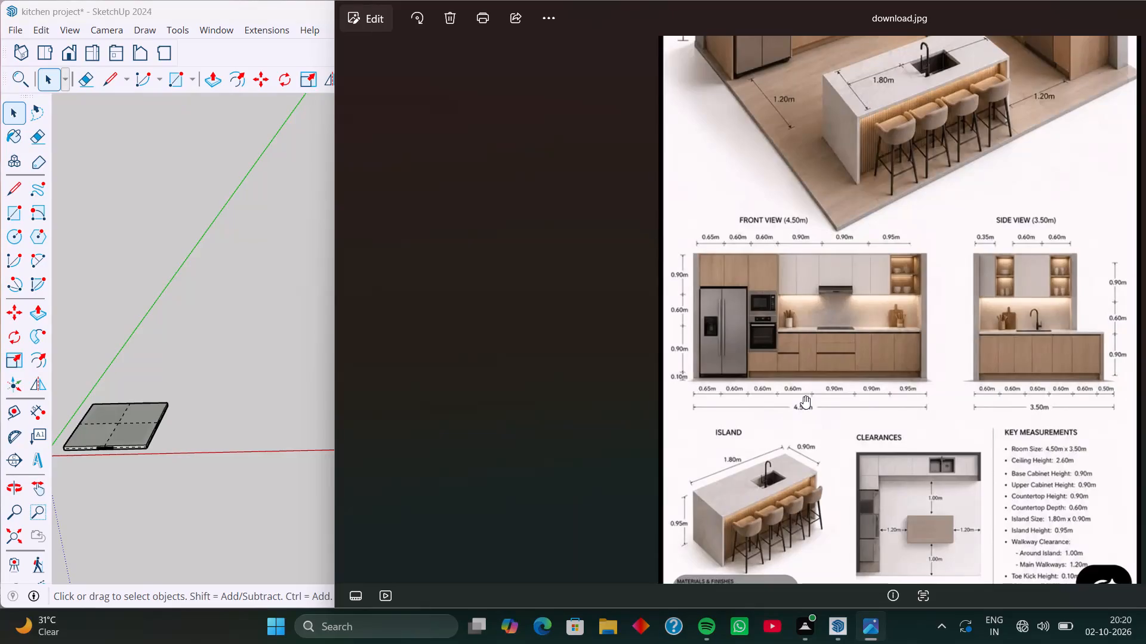
pyautogui.scroll(-2, 803, 398)
pyautogui.scroll(-4, 895, 501)
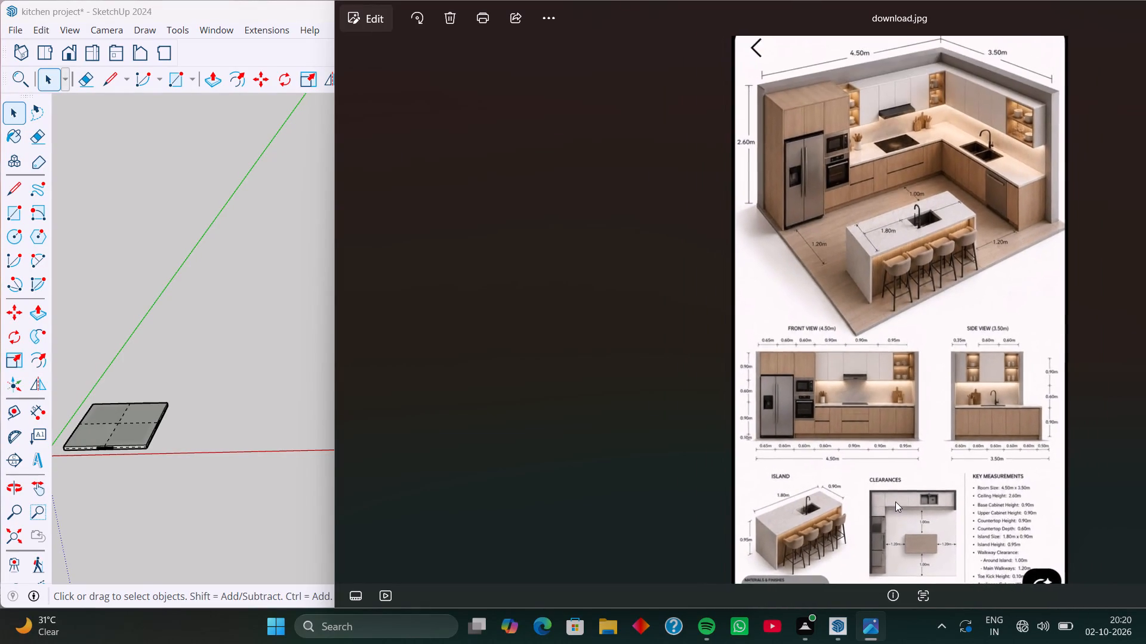
# Examine the front and side view elevations in the reference image, and return to the kitchen's perspective view.
pyautogui.scroll(8, 895, 507)
pyautogui.scroll(2, 829, 369)
pyautogui.scroll(-1, 828, 366)
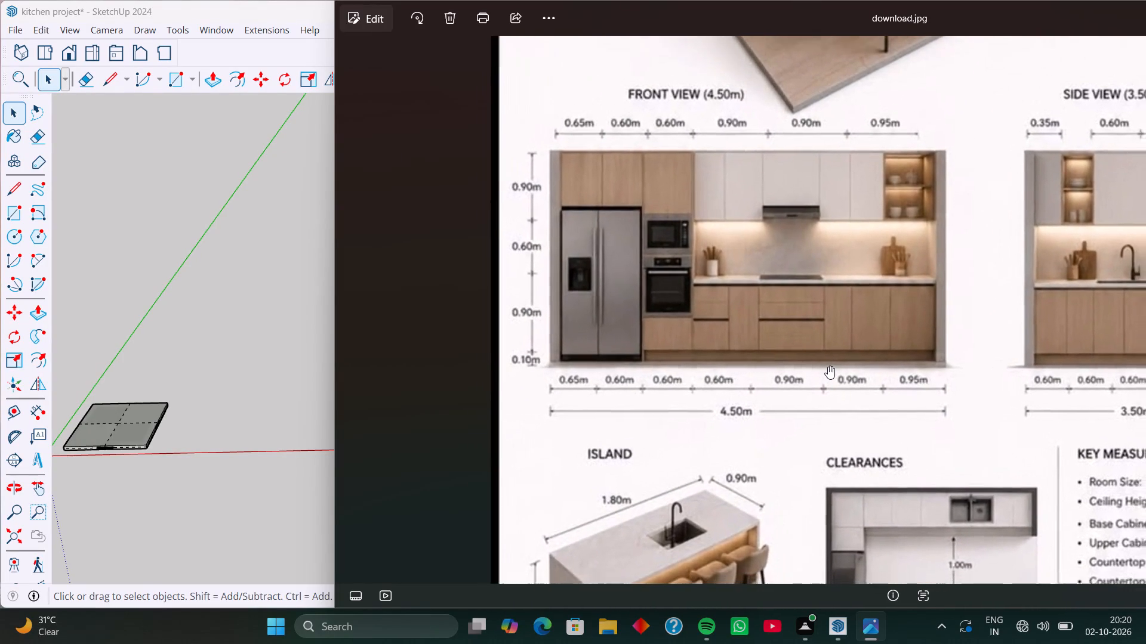
pyautogui.scroll(-10, 828, 366)
pyautogui.scroll(5, 981, 402)
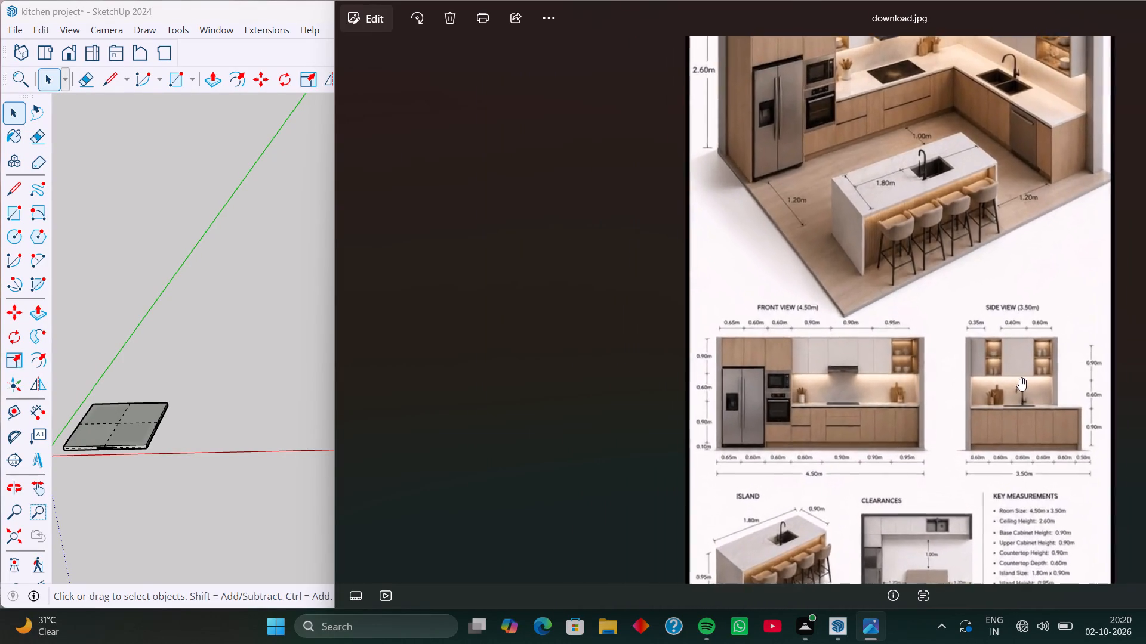
pyautogui.scroll(5, 1019, 378)
pyautogui.moveTo(1107, 397); pyautogui.dragTo(824, 382, button='middle')
pyautogui.scroll(1, 1107, 397)
pyautogui.scroll(7, 833, 385)
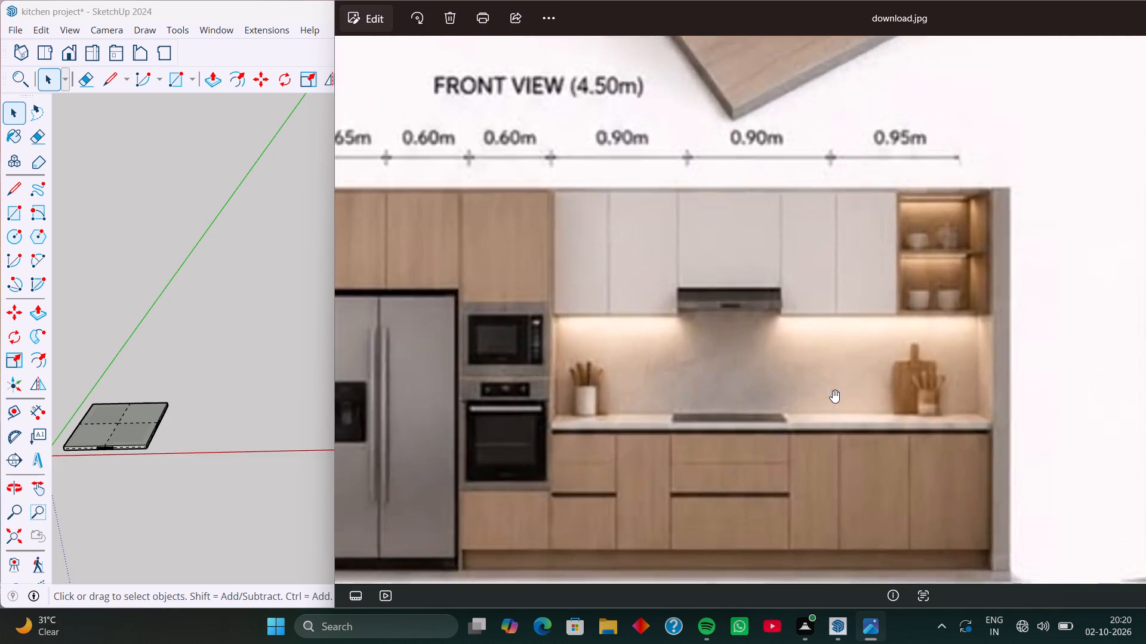
pyautogui.scroll(1, 931, 401)
pyautogui.moveTo(932, 401); pyautogui.dragTo(633, 369, button='middle')
pyautogui.moveTo(912, 404); pyautogui.dragTo(535, 413, button='middle')
pyautogui.scroll(-2, 882, 435)
pyautogui.moveTo(951, 428); pyautogui.dragTo(766, 421, button='middle')
pyautogui.scroll(-10, 769, 427)
pyautogui.scroll(-12, 774, 395)
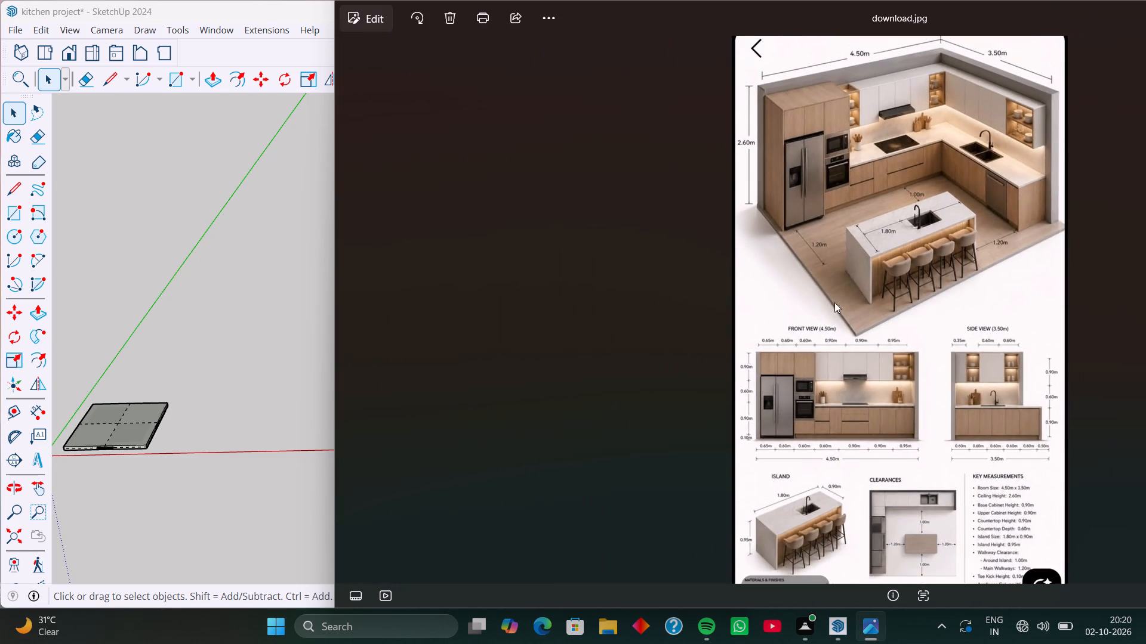
pyautogui.scroll(9, 839, 277)
pyautogui.scroll(-6, 901, 272)
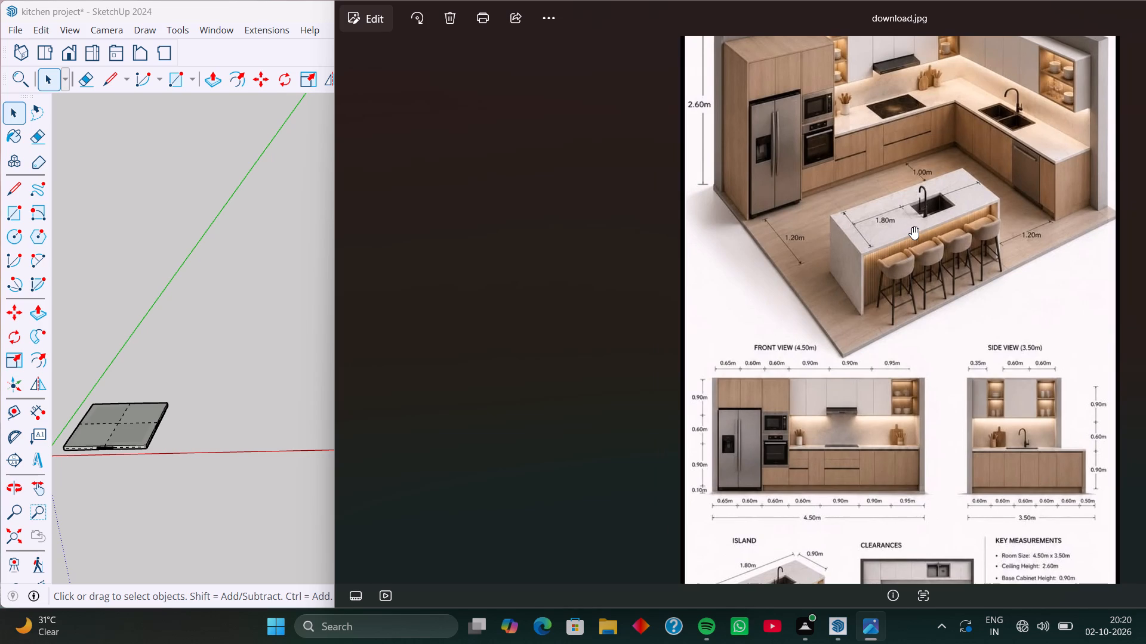
pyautogui.scroll(-5, 919, 212)
pyautogui.scroll(3, 934, 197)
pyautogui.moveTo(944, 136); pyautogui.dragTo(919, 218, button='middle')
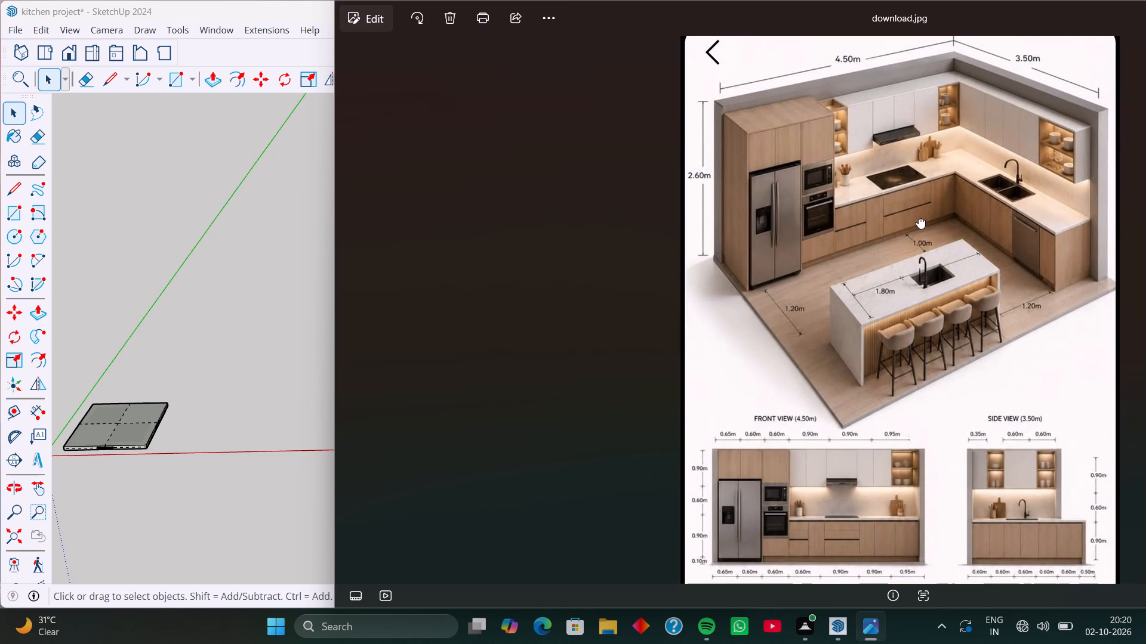
# Examine the kitchen's perspective view, the front and side elevations and the island and clearances details in the reference image.
pyautogui.moveTo(919, 218); pyautogui.dragTo(918, 219, button='middle')
pyautogui.scroll(1, 944, 165)
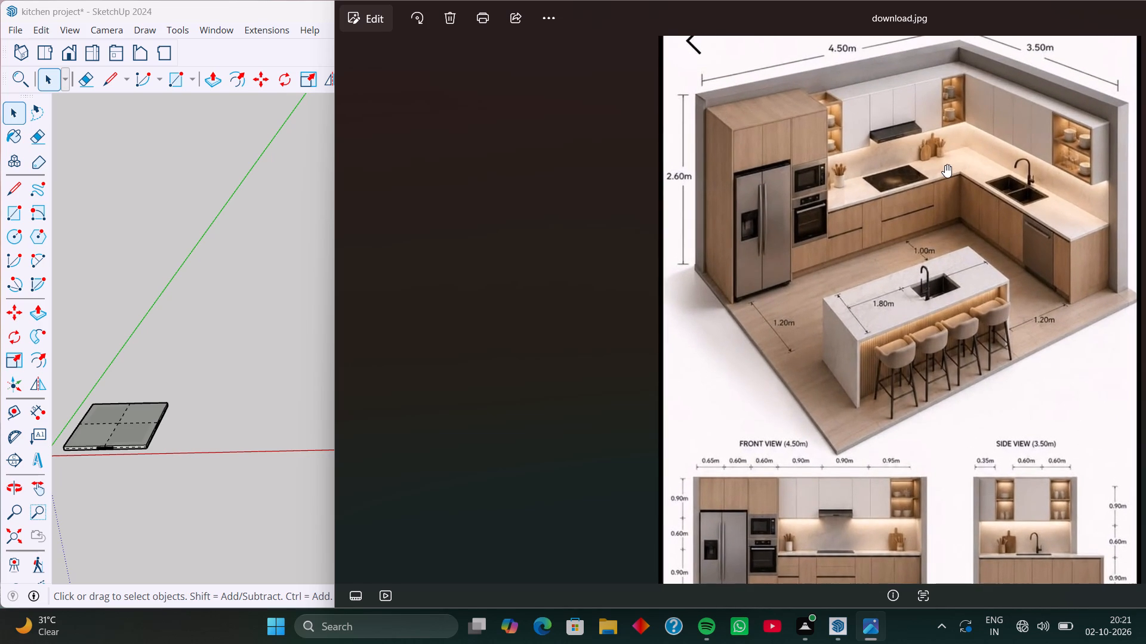
pyautogui.scroll(-1, 938, 300)
pyautogui.moveTo(941, 343); pyautogui.dragTo(941, 329, button='middle')
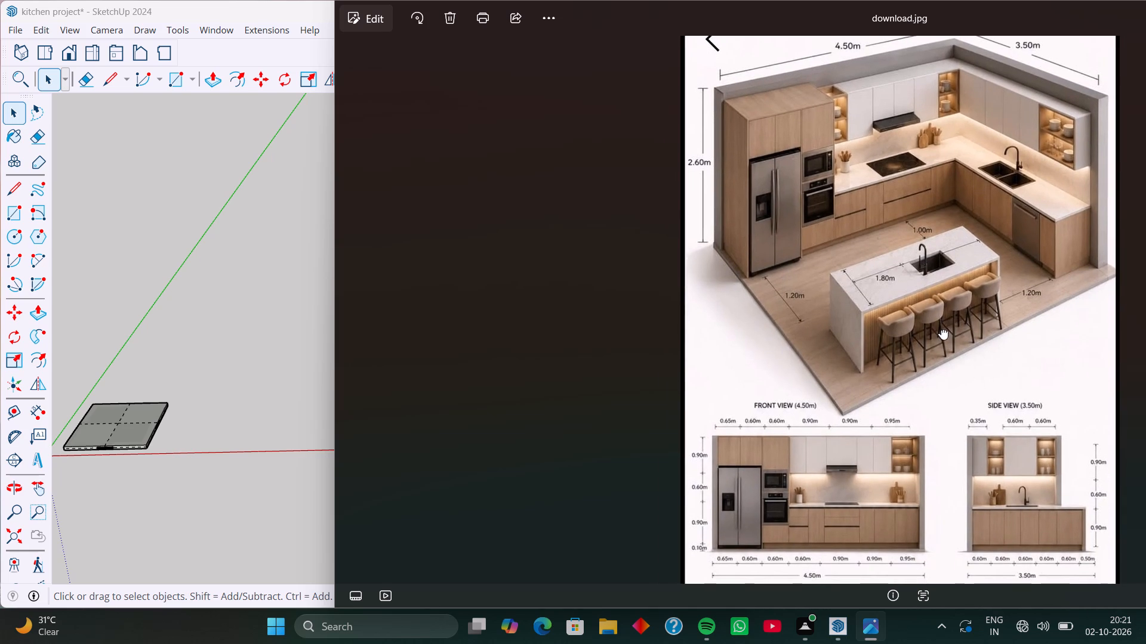
pyautogui.moveTo(941, 329); pyautogui.dragTo(932, 271, button='middle')
pyautogui.moveTo(932, 271); pyautogui.dragTo(913, 304, button='middle')
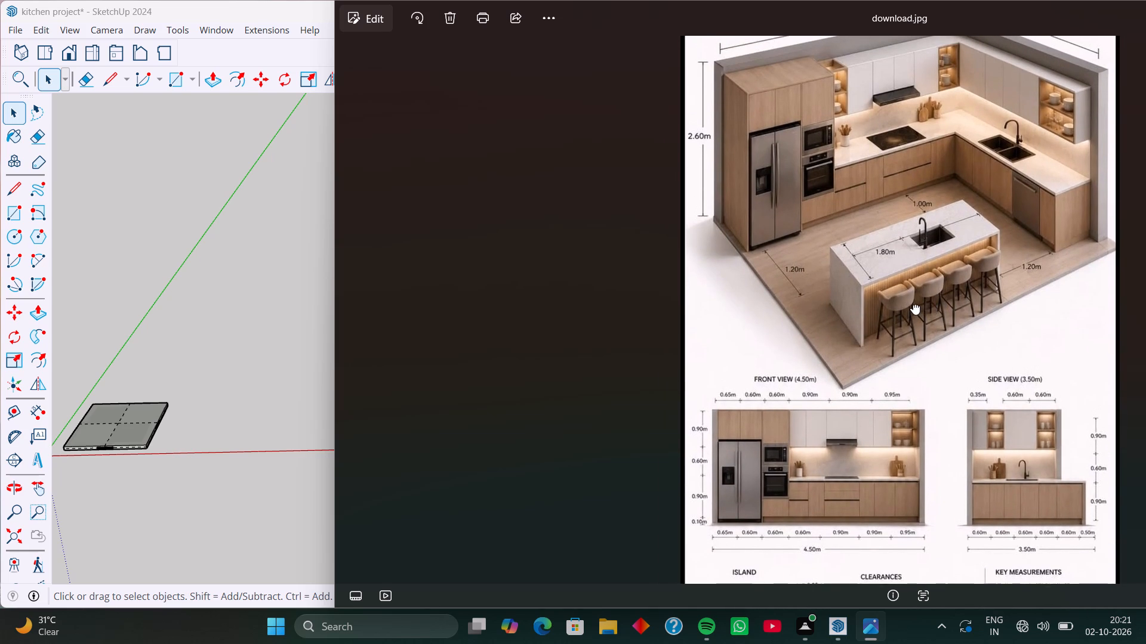
pyautogui.moveTo(913, 304); pyautogui.dragTo(905, 179, button='middle')
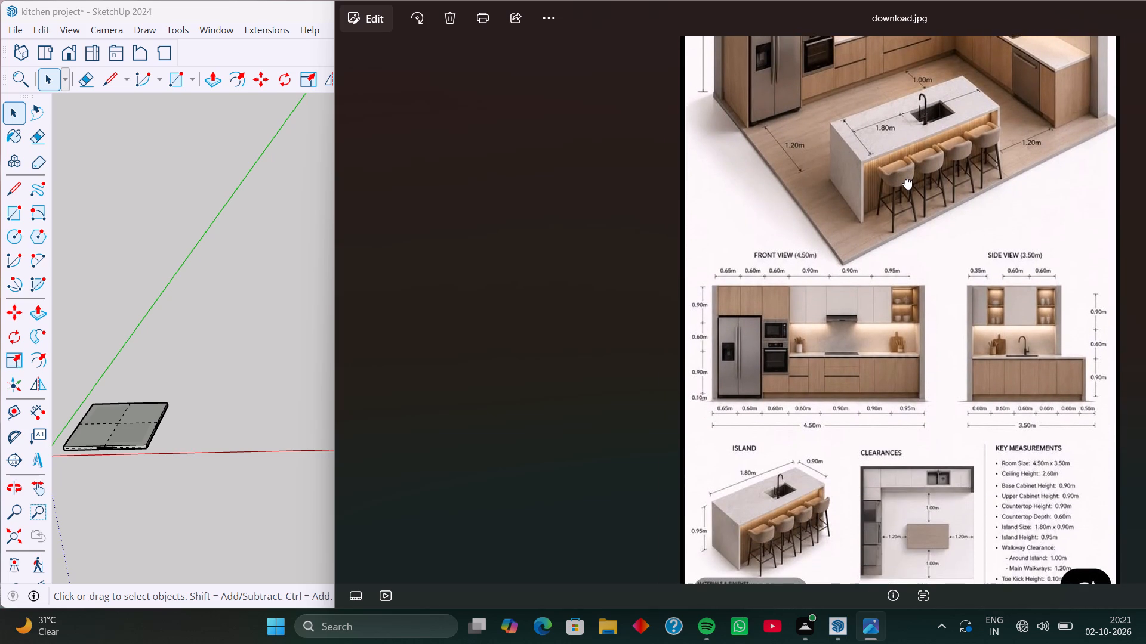
pyautogui.moveTo(905, 179); pyautogui.dragTo(897, 277, button='middle')
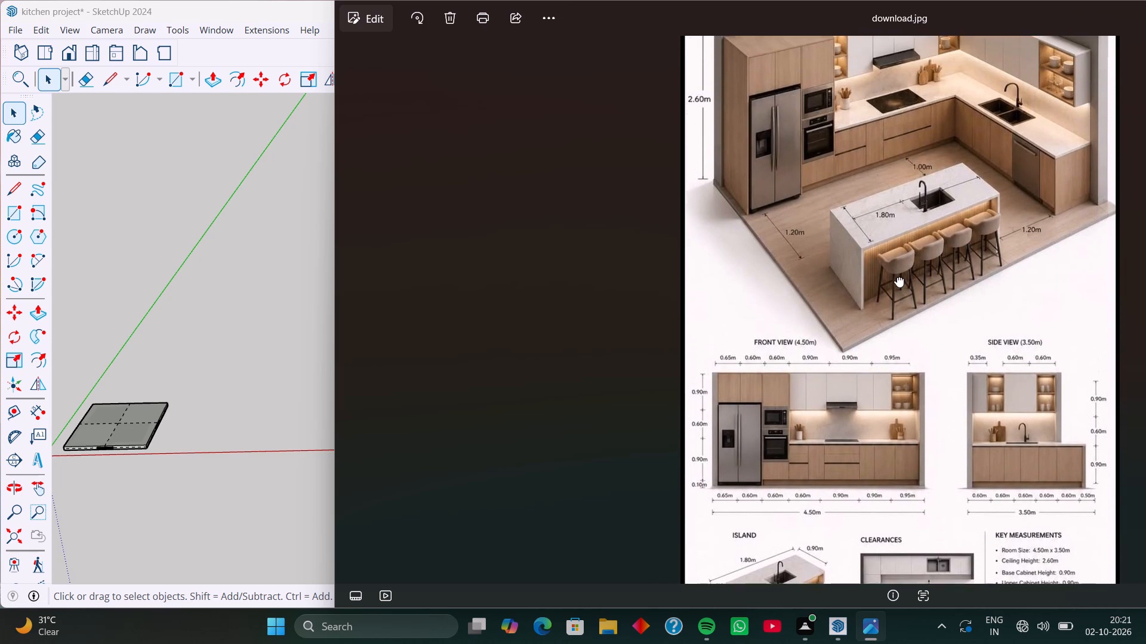
pyautogui.moveTo(897, 277); pyautogui.dragTo(892, 318, button='middle')
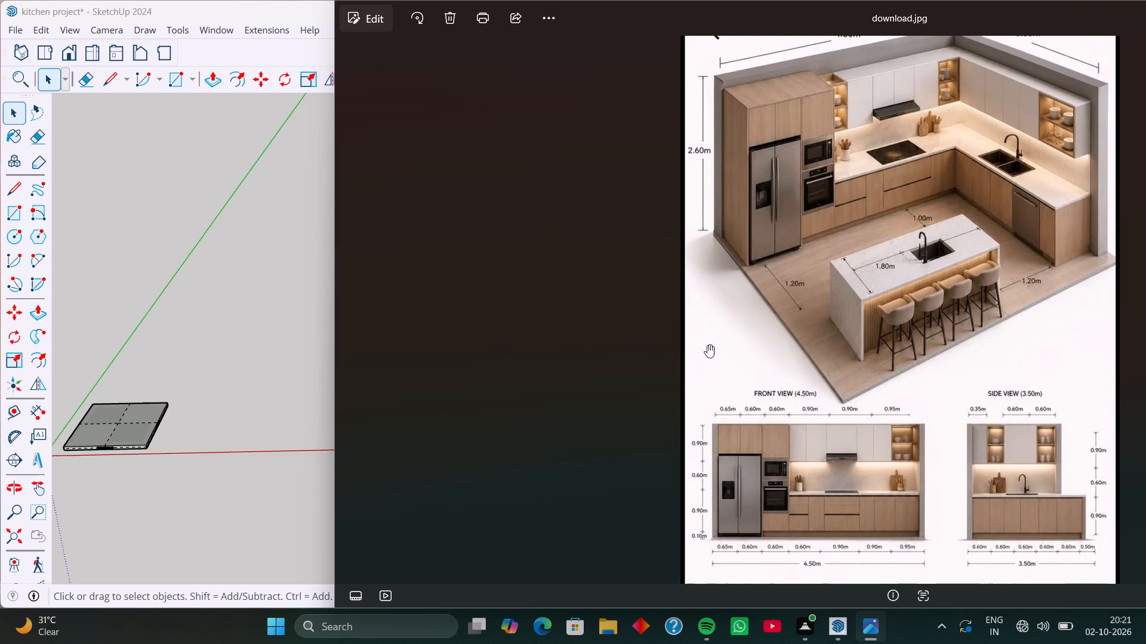
# Bring the dimensioned perspective view fully into sight in the reference image and switch to the SketchUp model beside it.
pyautogui.click(270, 278)
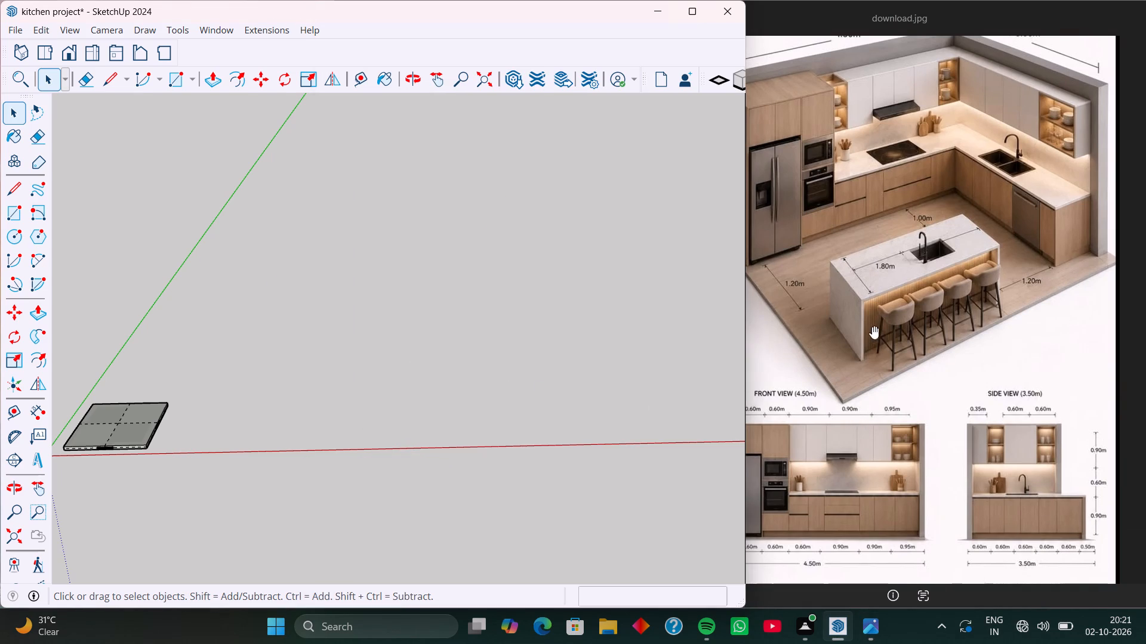
pyautogui.moveTo(902, 254); pyautogui.dragTo(902, 285, button='middle')
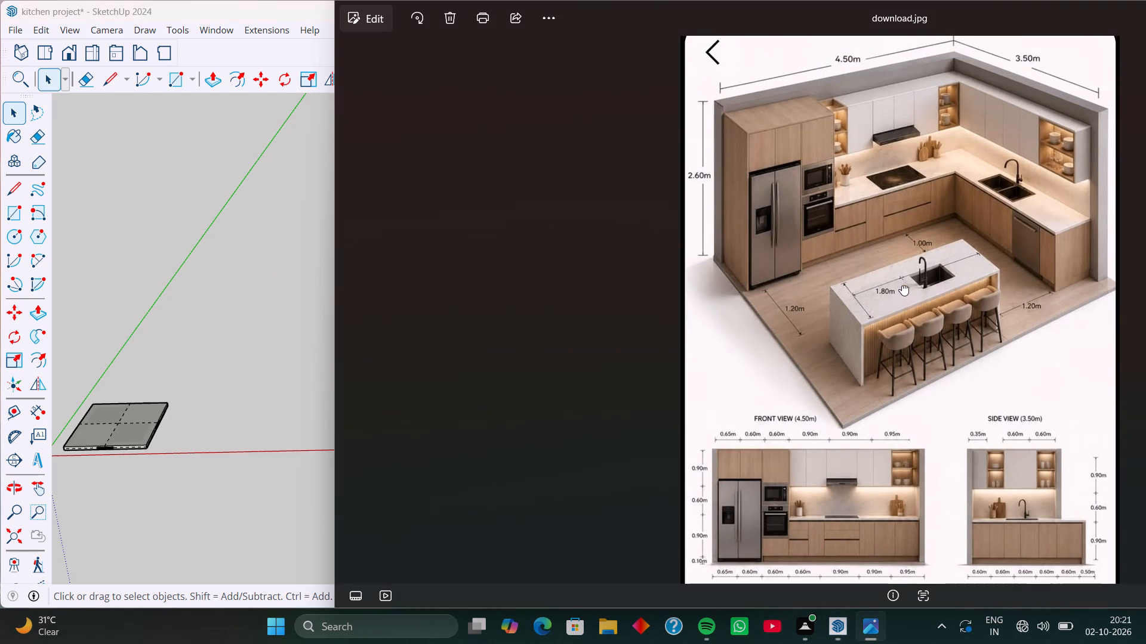
pyautogui.moveTo(902, 285); pyautogui.dragTo(905, 298, button='middle')
pyautogui.click(268, 303)
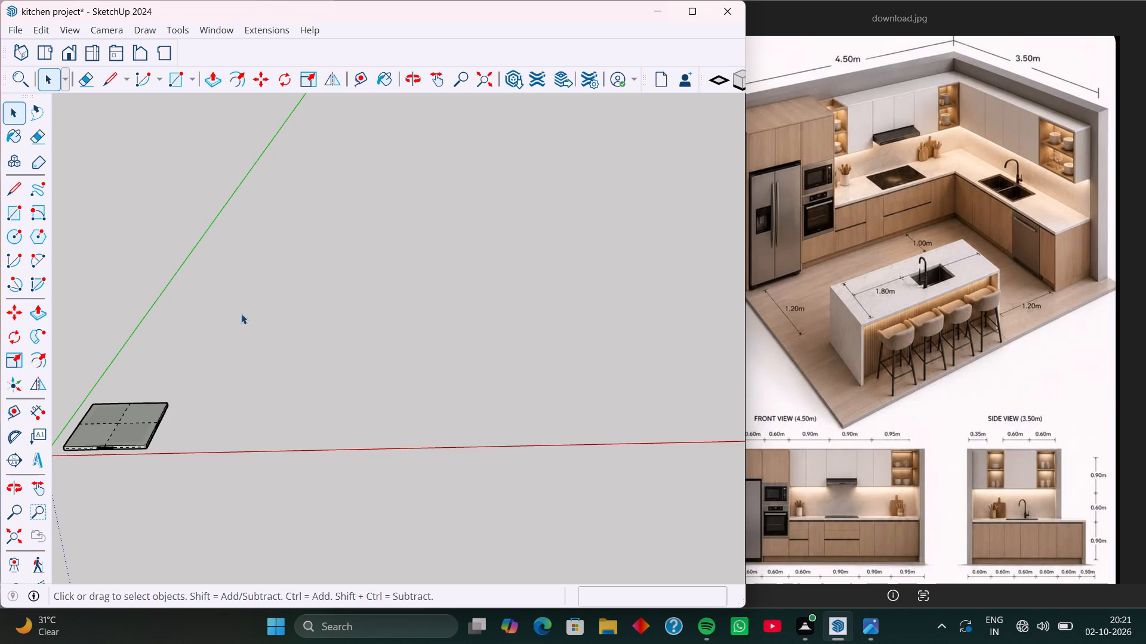
pyautogui.click(241, 314)
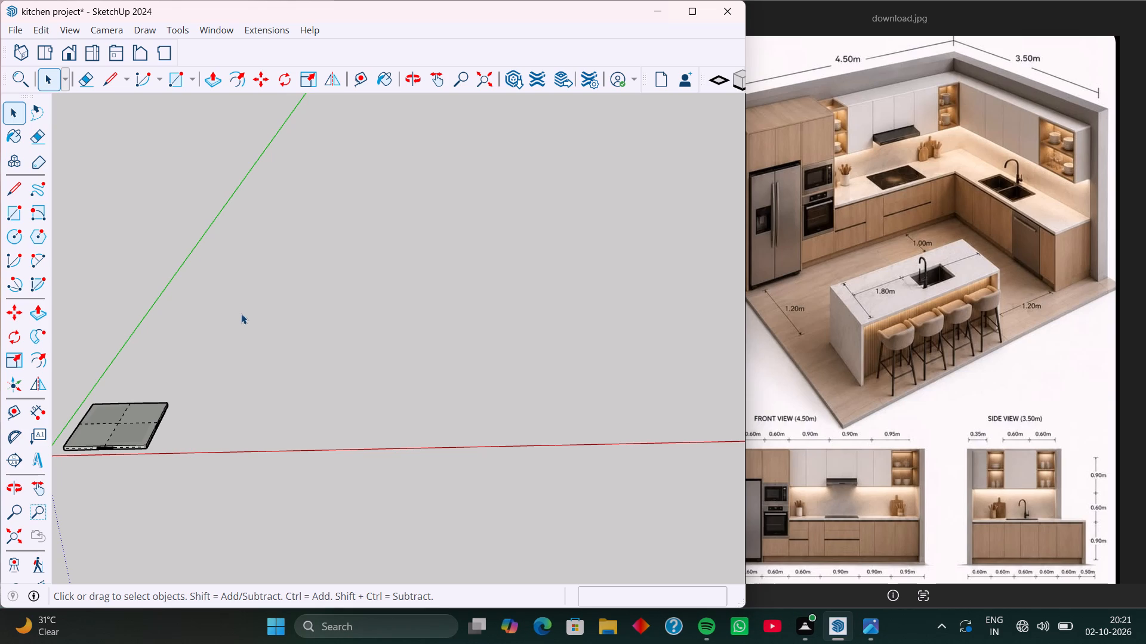
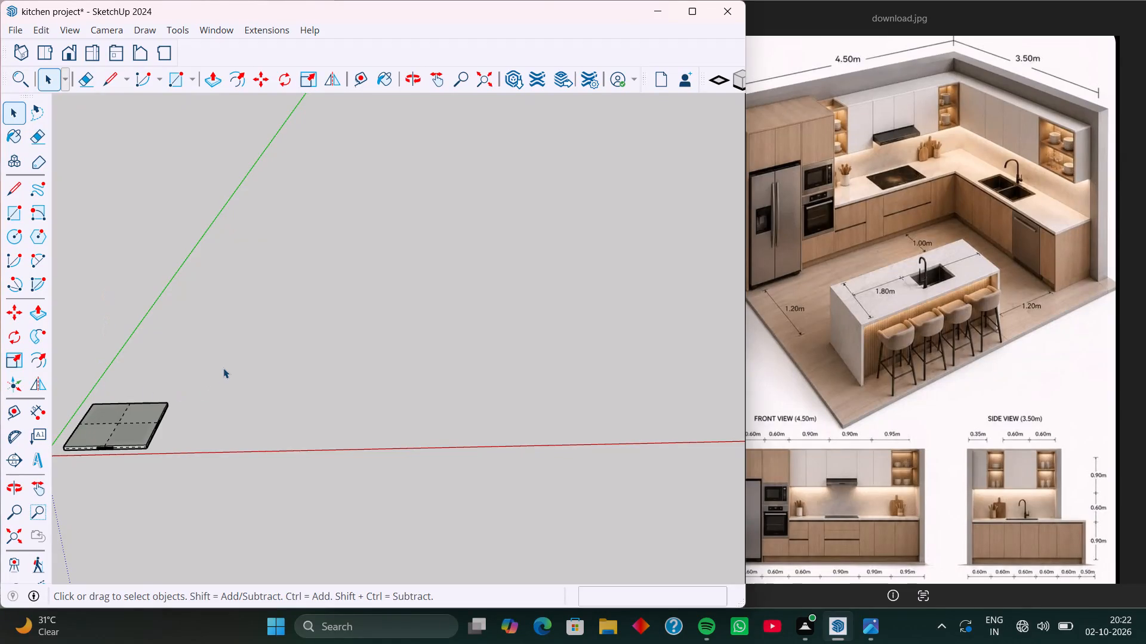
# Examine the kitchen's perspective view with its overall room dimensions in the reference image, and return to the SketchUp model.
pyautogui.scroll(-2, 840, 378)
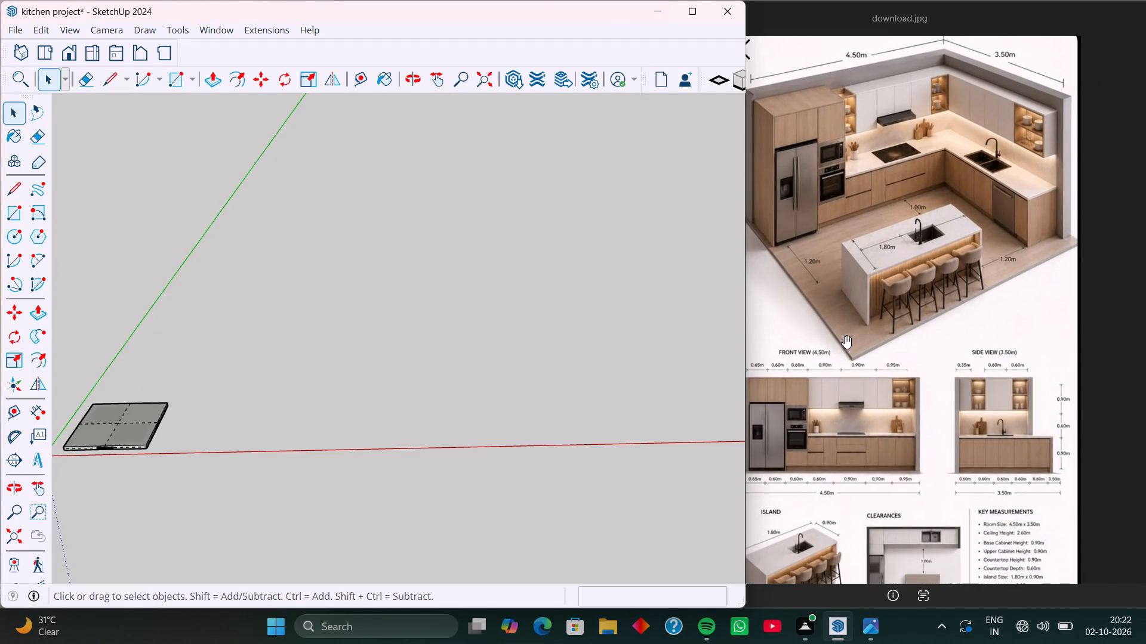
pyautogui.moveTo(860, 285); pyautogui.dragTo(885, 401, button='middle')
pyautogui.moveTo(880, 306); pyautogui.dragTo(880, 338, button='middle')
pyautogui.scroll(2, 863, 230)
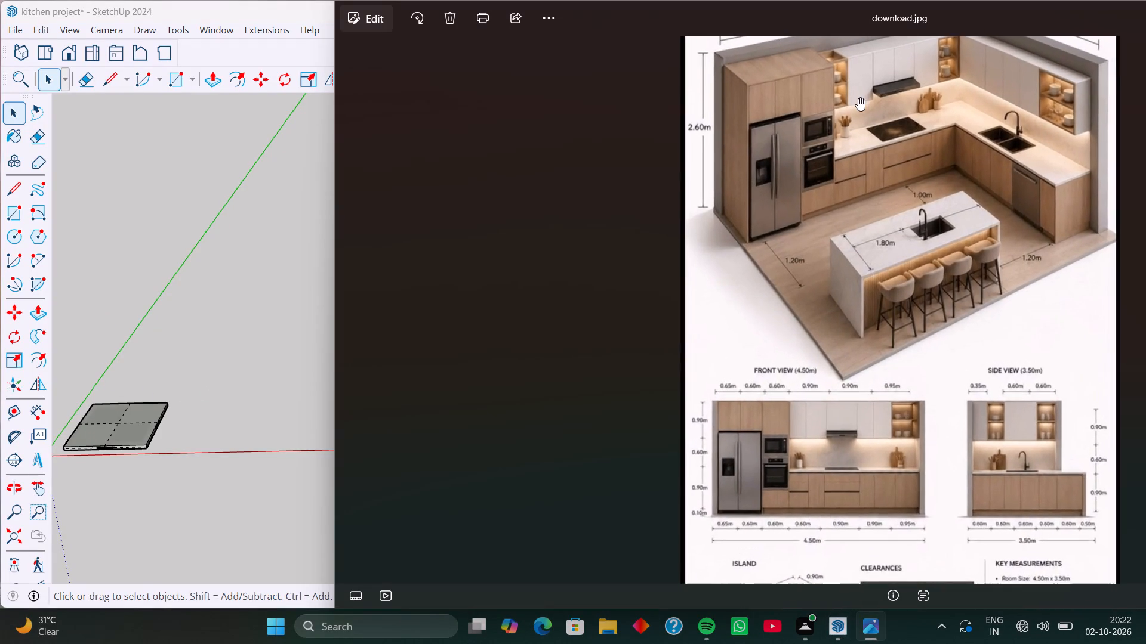
pyautogui.moveTo(858, 98); pyautogui.dragTo(880, 204, button='middle')
pyautogui.scroll(2, 873, 125)
pyautogui.moveTo(873, 125); pyautogui.dragTo(844, 157, button='middle')
pyautogui.scroll(-1, 846, 163)
pyautogui.moveTo(846, 163); pyautogui.dragTo(834, 210, button='middle')
pyautogui.moveTo(843, 154); pyautogui.dragTo(843, 181, button='middle')
pyautogui.click(303, 277)
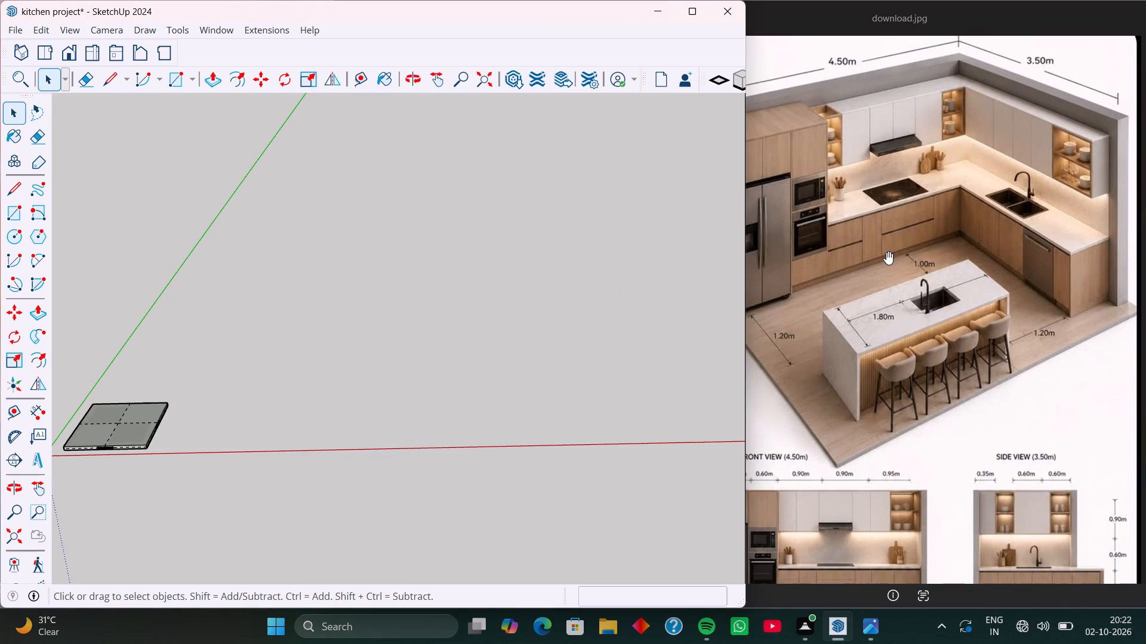
# Examine the front view elevation in the reference image up close, and return to the SketchUp model.
pyautogui.moveTo(882, 405); pyautogui.dragTo(968, 340, button='middle')
pyautogui.moveTo(782, 489); pyautogui.dragTo(806, 472, button='middle')
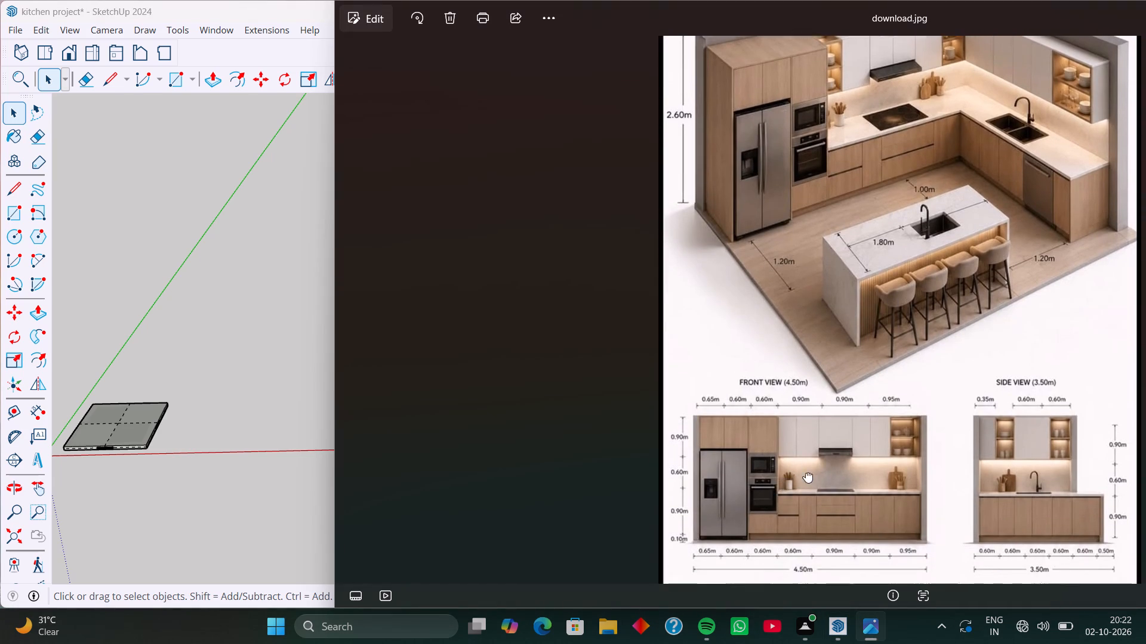
pyautogui.moveTo(806, 472); pyautogui.dragTo(827, 451, button='middle')
pyautogui.scroll(1, 796, 453)
pyautogui.moveTo(787, 454); pyautogui.dragTo(825, 444, button='middle')
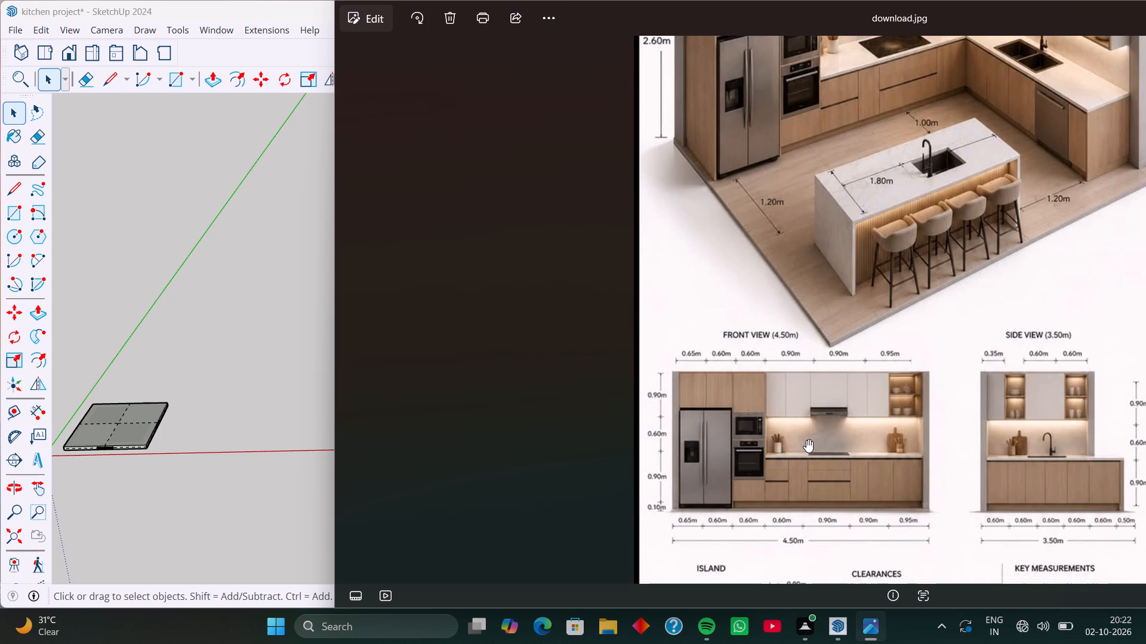
pyautogui.scroll(2, 754, 462)
pyautogui.moveTo(749, 462); pyautogui.dragTo(781, 434, button='middle')
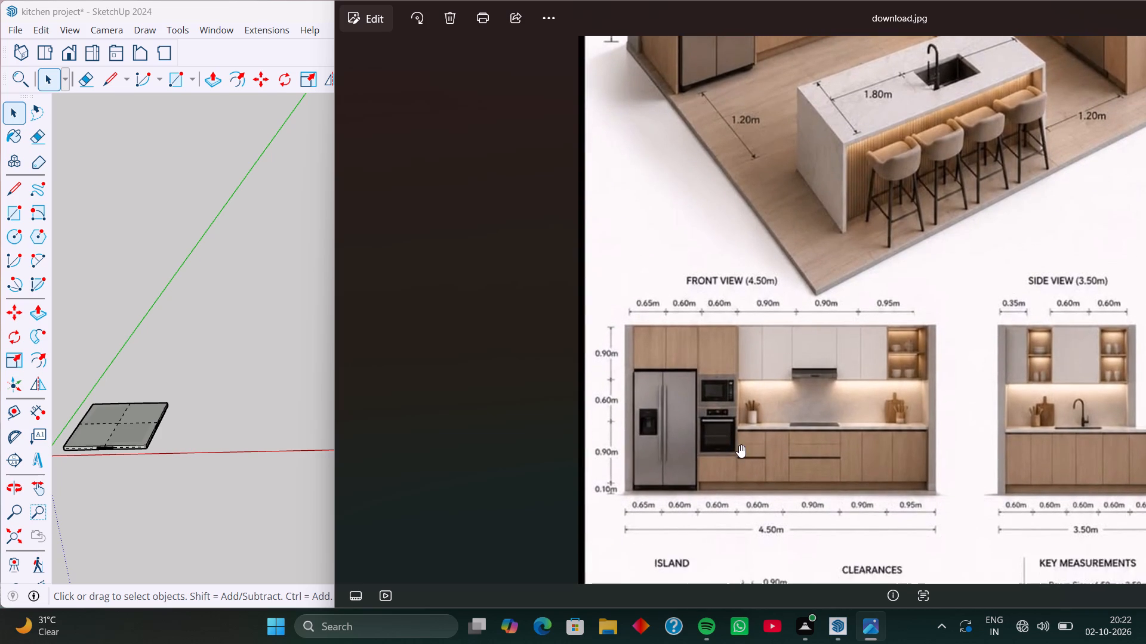
pyautogui.moveTo(738, 445); pyautogui.dragTo(768, 389, button='middle')
pyautogui.click(254, 335)
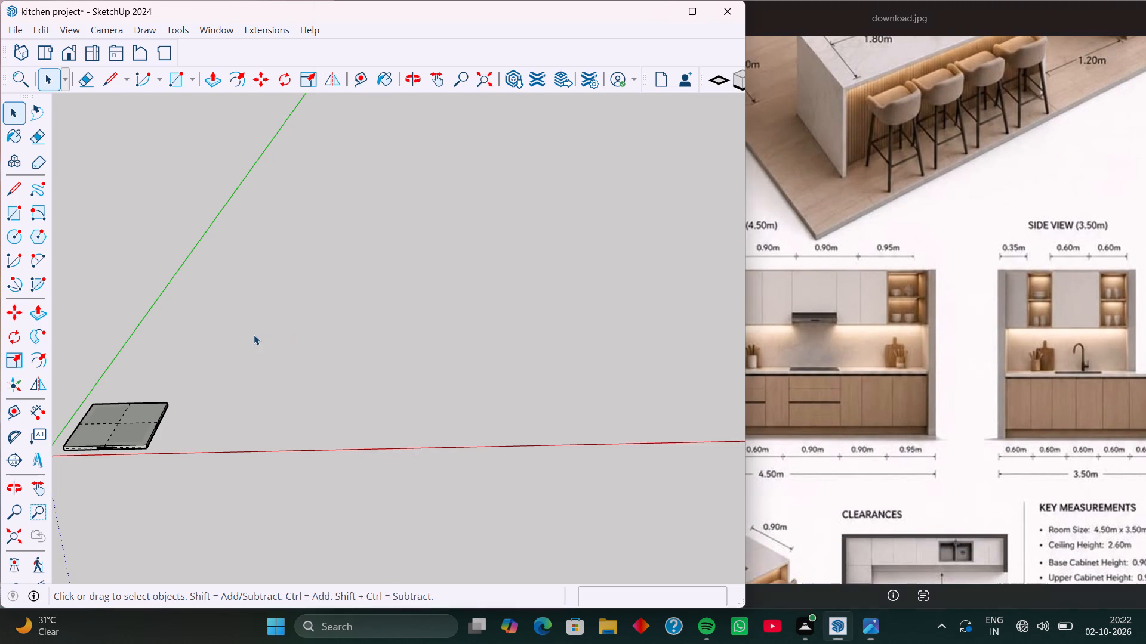
# Examine the cabinet widths and height dimensions of the front view elevation in the reference image, and return to the SketchUp model.
pyautogui.moveTo(834, 366); pyautogui.dragTo(934, 366, button='middle')
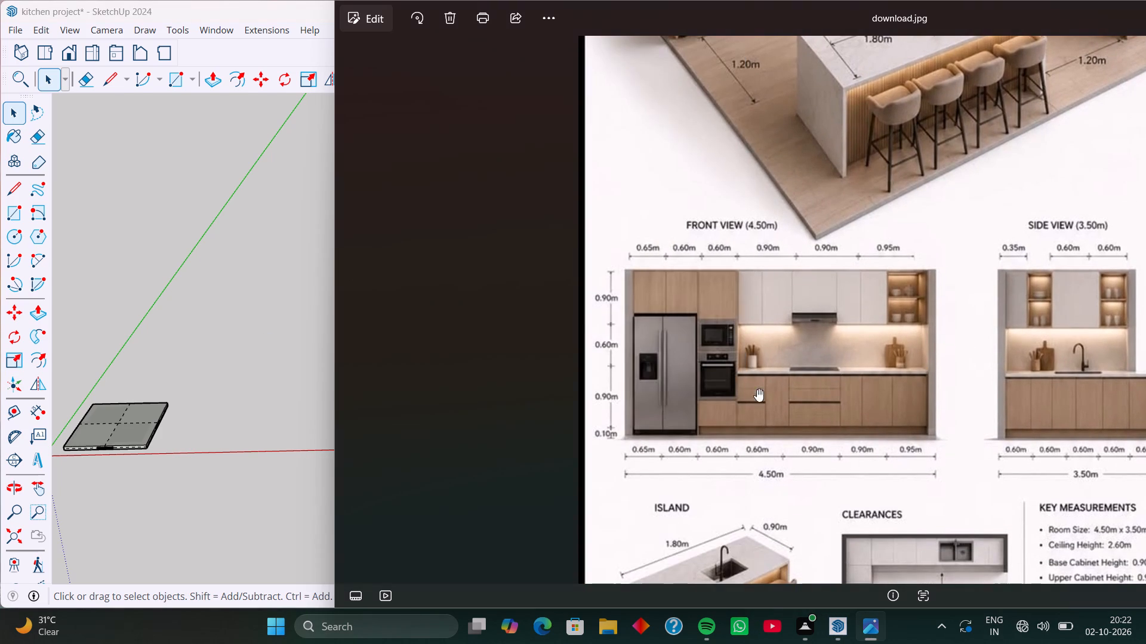
pyautogui.moveTo(735, 385); pyautogui.dragTo(771, 378, button='middle')
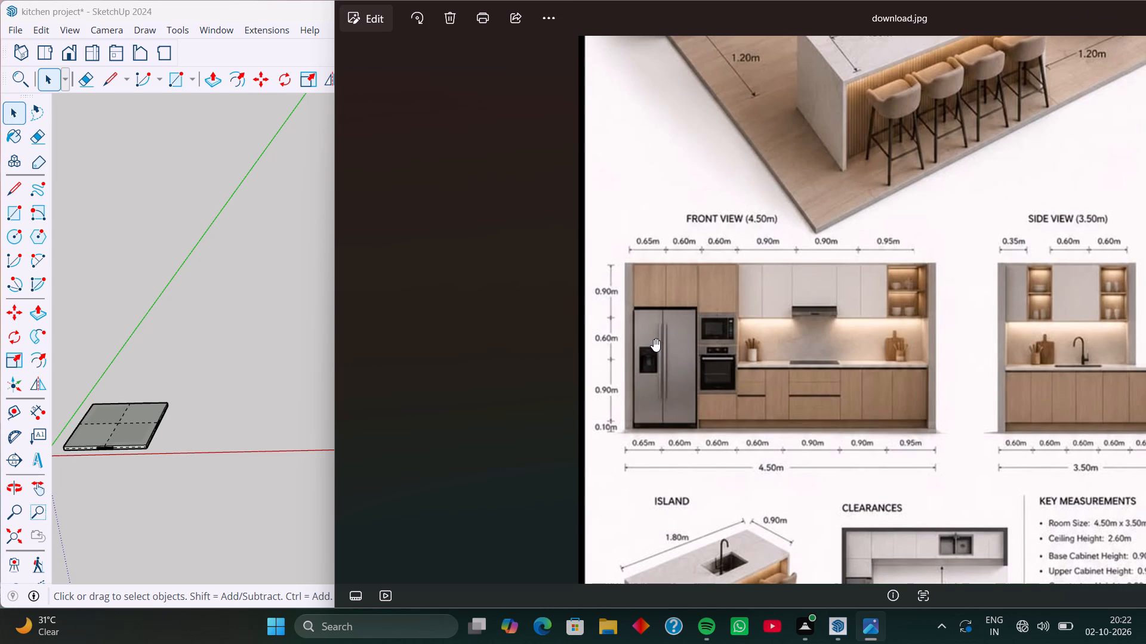
pyautogui.scroll(1, 612, 347)
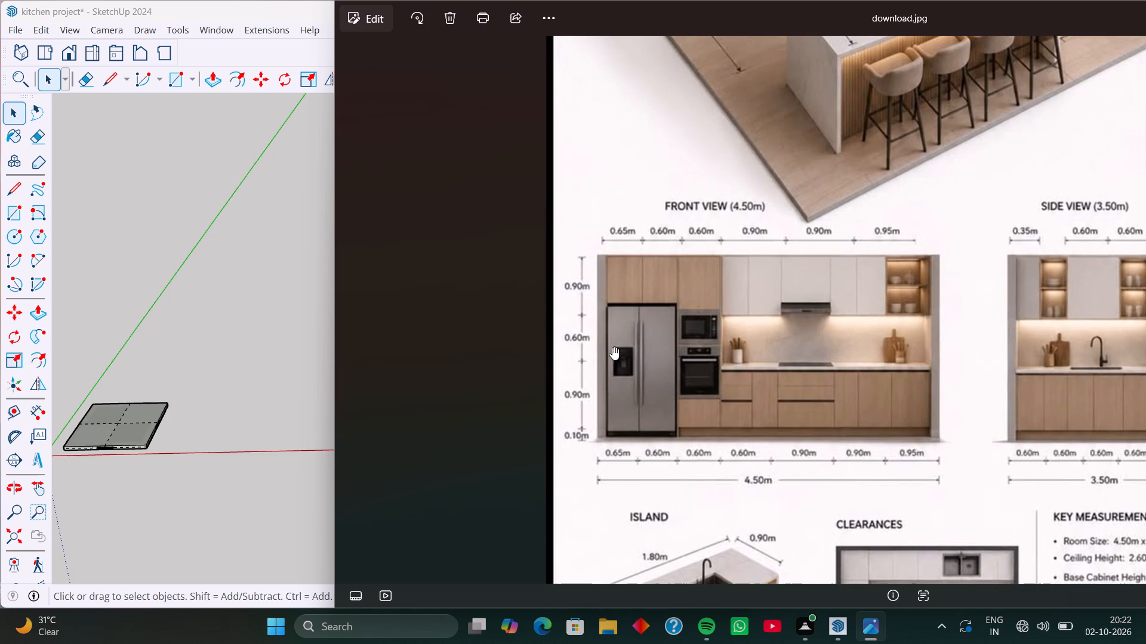
pyautogui.scroll(3, 591, 345)
pyautogui.moveTo(591, 345); pyautogui.dragTo(790, 364, button='middle')
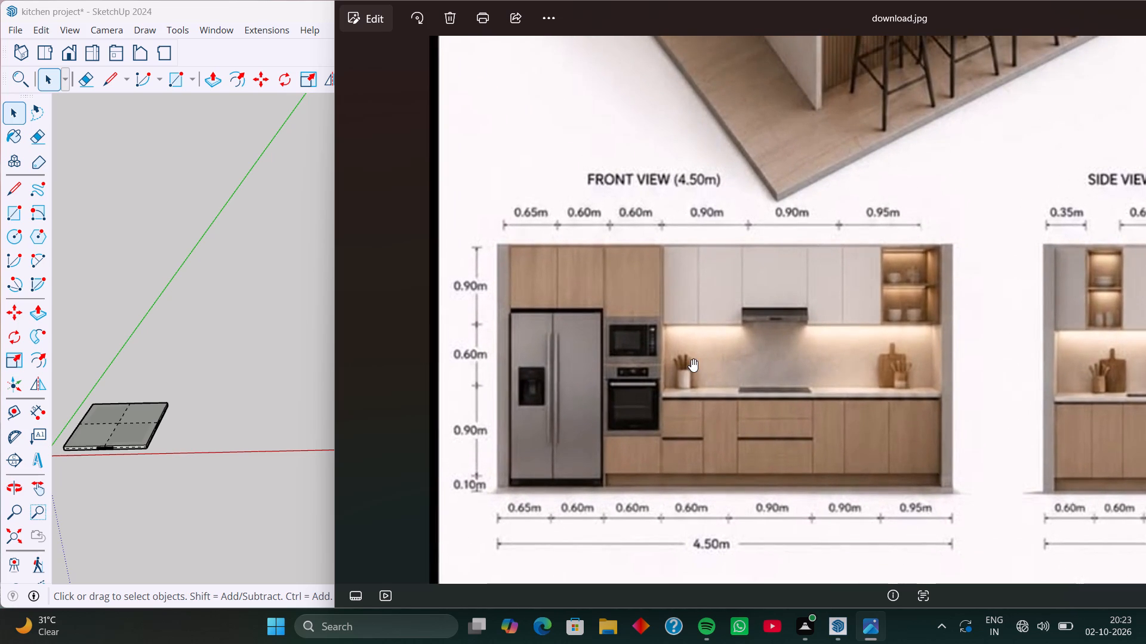
pyautogui.scroll(-7, 690, 359)
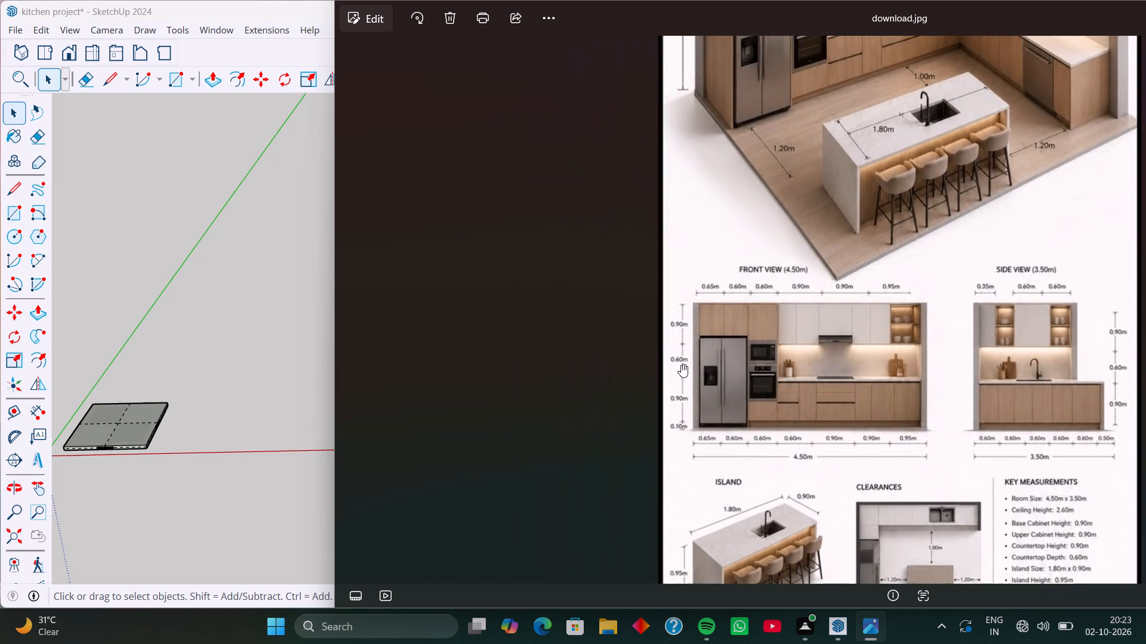
pyautogui.middleClick(689, 358)
pyautogui.moveTo(689, 358); pyautogui.dragTo(702, 356, button='middle')
pyautogui.scroll(1, 702, 356)
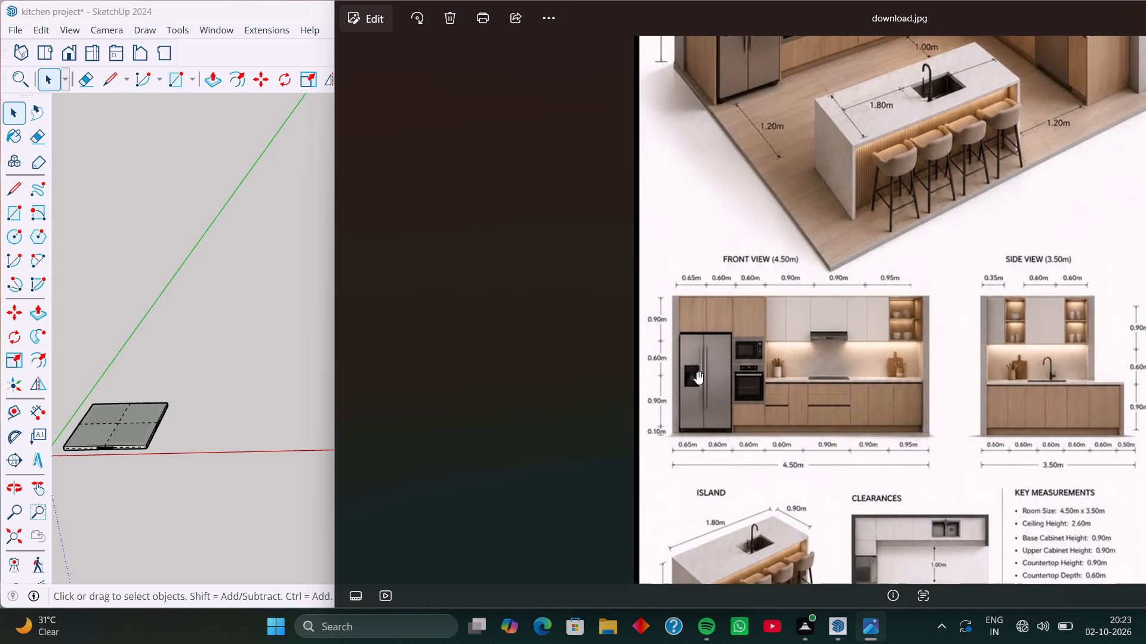
pyautogui.click(251, 326)
# Look over the reference sheet's perspective, front and side views, and return to the SketchUp model.
pyautogui.moveTo(811, 363); pyautogui.dragTo(861, 363, button='middle')
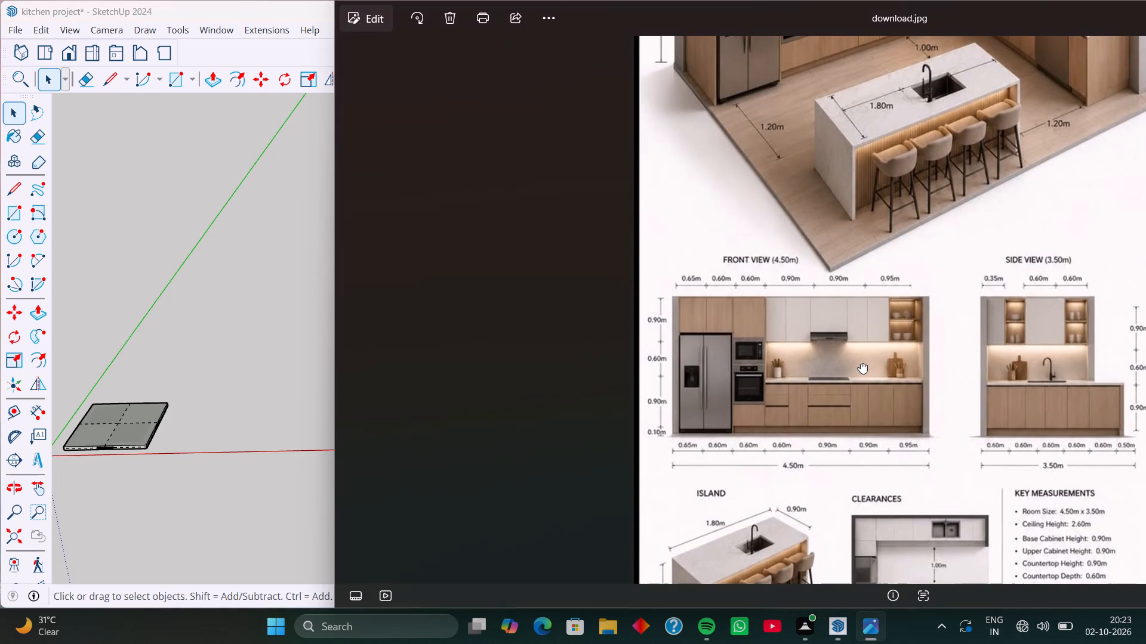
pyautogui.moveTo(861, 363); pyautogui.dragTo(862, 363, button='middle')
pyautogui.click(226, 311)
pyautogui.scroll(-6, 754, 330)
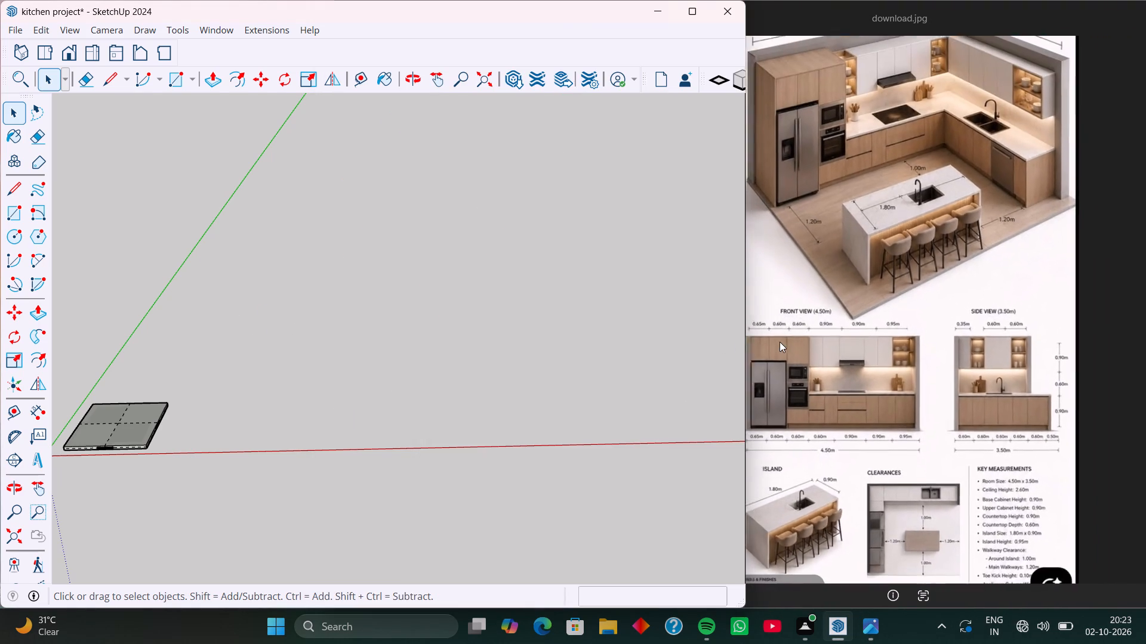
pyautogui.scroll(-4, 780, 342)
pyautogui.moveTo(782, 400); pyautogui.dragTo(834, 394, button='middle')
pyautogui.scroll(3, 799, 400)
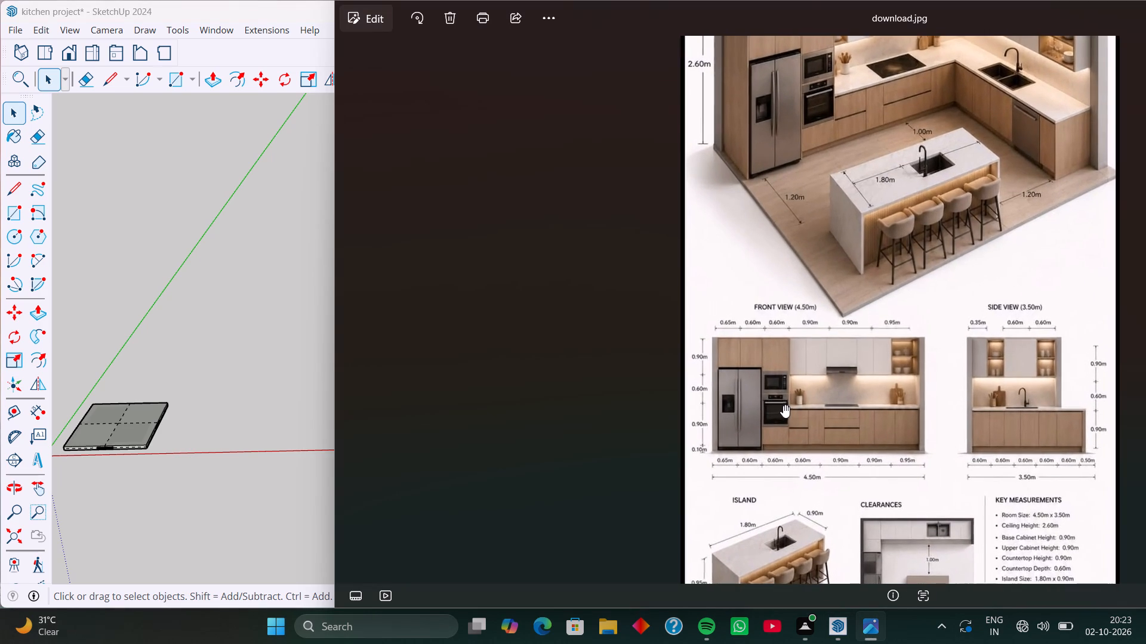
pyautogui.moveTo(783, 405); pyautogui.dragTo(800, 404, button='middle')
pyautogui.click(307, 352)
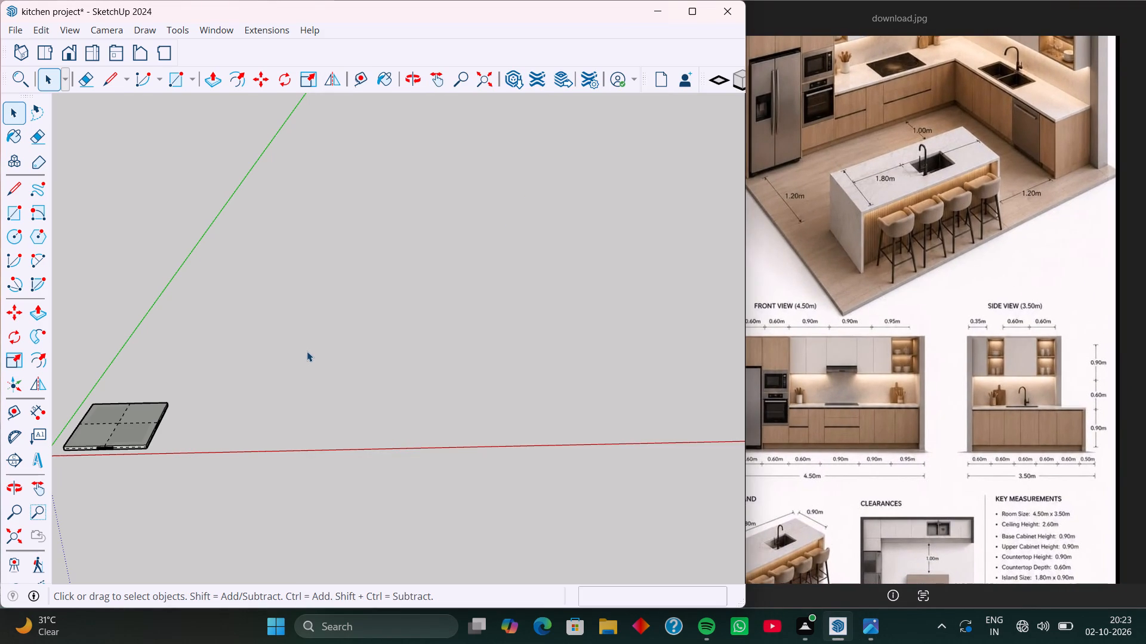
# Examine the fridge side of the front view elevation and its dimension chains up close, and return to the SketchUp model.
pyautogui.middleClick(784, 408)
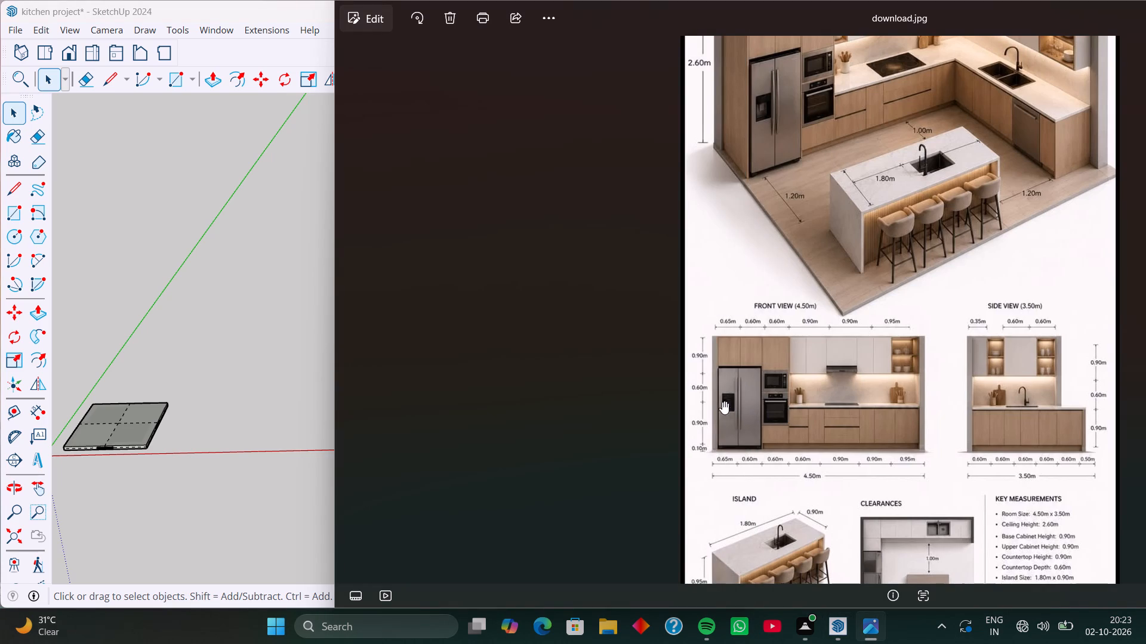
pyautogui.scroll(2, 711, 381)
pyautogui.moveTo(711, 381); pyautogui.dragTo(723, 381, button='middle')
pyautogui.scroll(2, 682, 398)
pyautogui.moveTo(677, 399); pyautogui.dragTo(709, 399, button='middle')
pyautogui.moveTo(647, 407); pyautogui.dragTo(680, 407, button='middle')
pyautogui.scroll(2, 670, 405)
pyautogui.moveTo(670, 405); pyautogui.dragTo(688, 407, button='middle')
pyautogui.scroll(1, 571, 350)
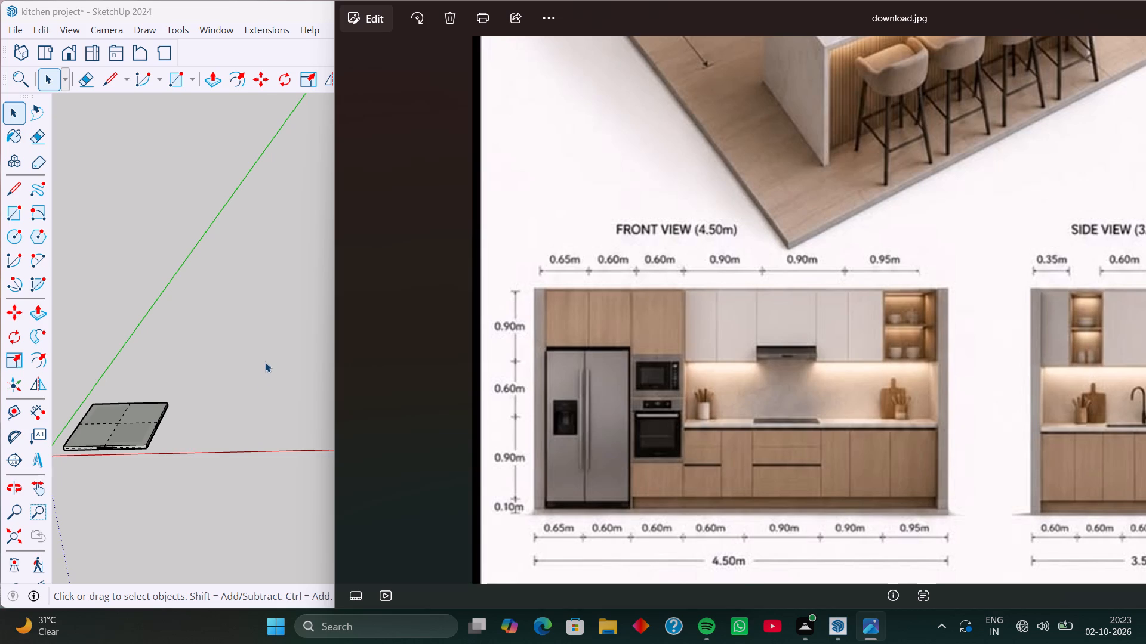
pyautogui.click(265, 362)
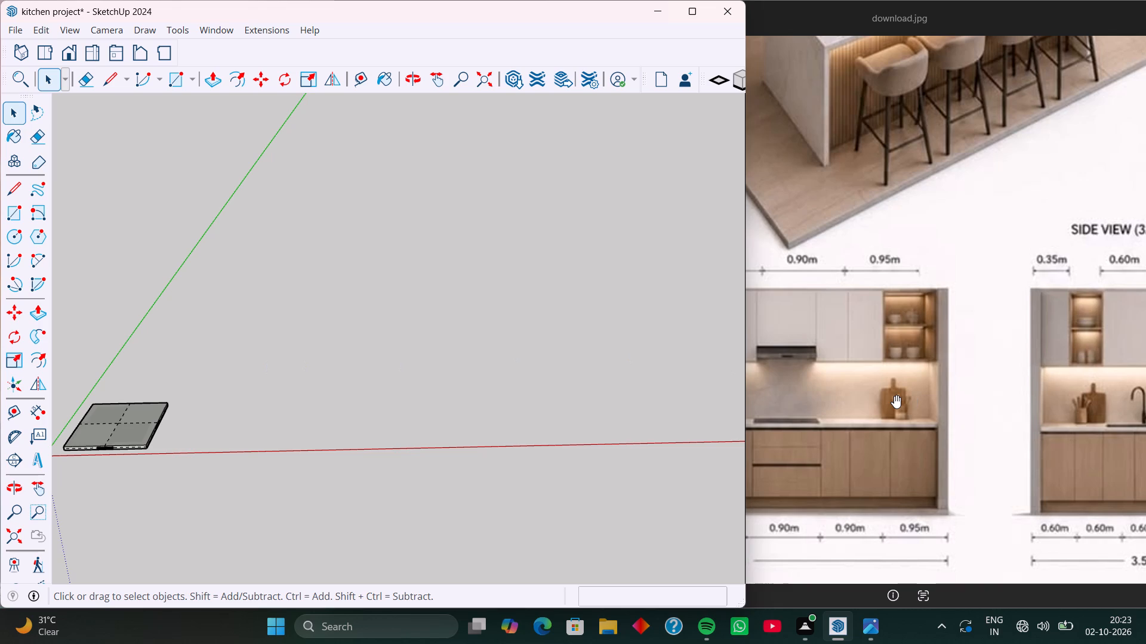
# Compare the front and side view elevations, read the front view's lower dimension chain up close, and return to the SketchUp model.
pyautogui.click(894, 395)
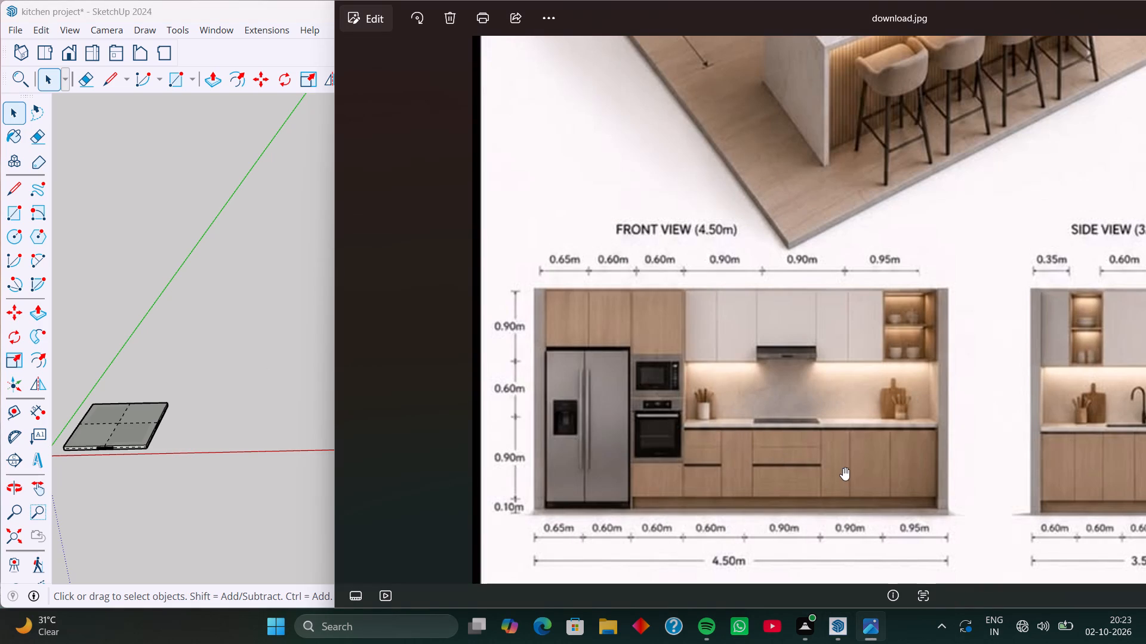
pyautogui.moveTo(940, 396); pyautogui.dragTo(690, 382, button='middle')
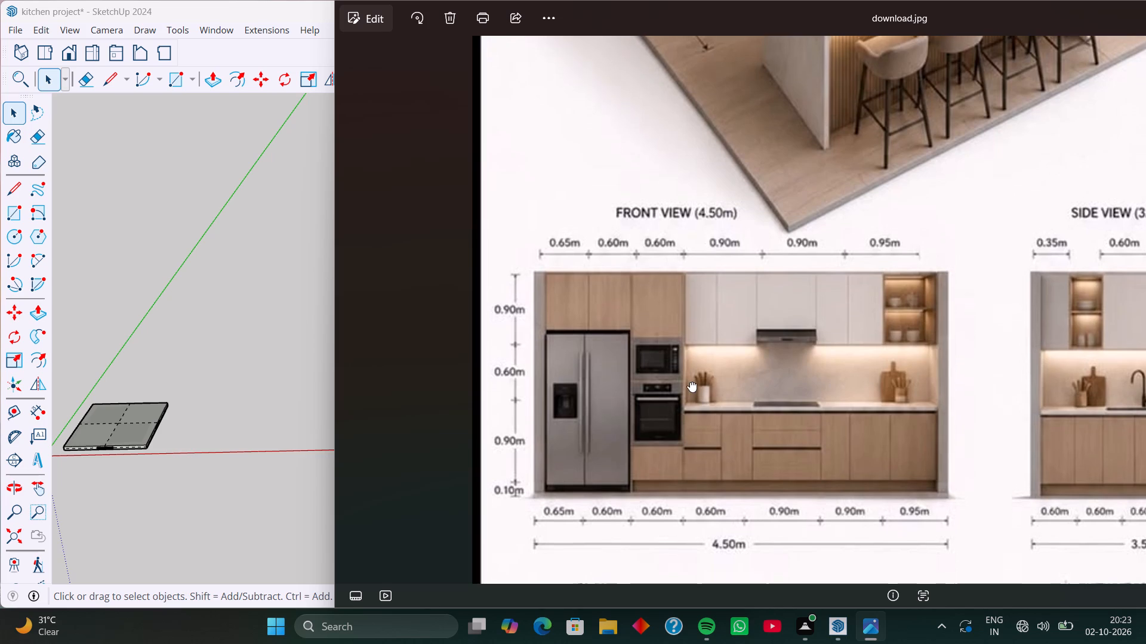
pyautogui.moveTo(690, 382); pyautogui.dragTo(689, 382, button='middle')
pyautogui.scroll(-5, 885, 423)
pyautogui.scroll(-2, 967, 398)
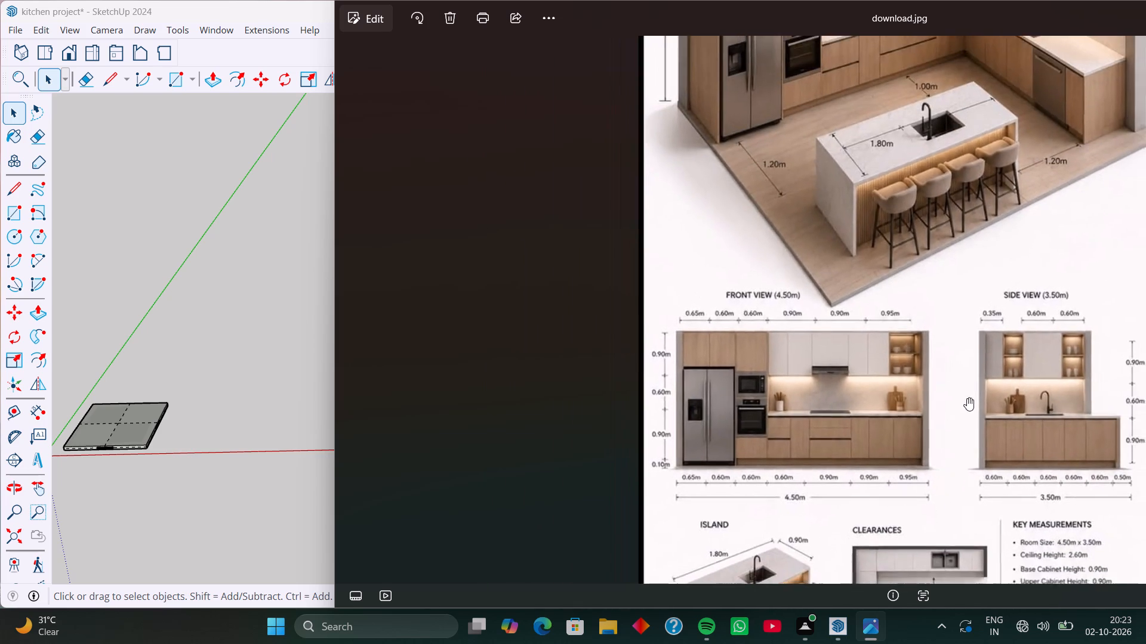
pyautogui.scroll(-1, 967, 398)
pyautogui.scroll(8, 1046, 425)
pyautogui.moveTo(1046, 425); pyautogui.dragTo(1000, 418, button='middle')
pyautogui.scroll(3, 837, 512)
pyautogui.middleClick(837, 512)
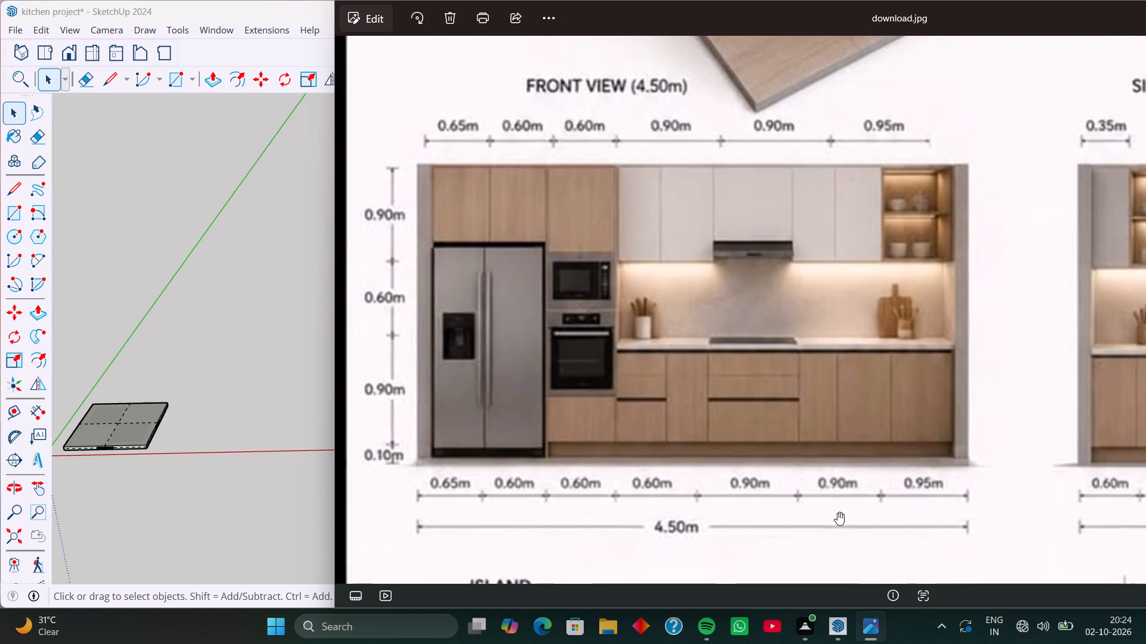
pyautogui.scroll(1, 837, 512)
pyautogui.scroll(-2, 811, 481)
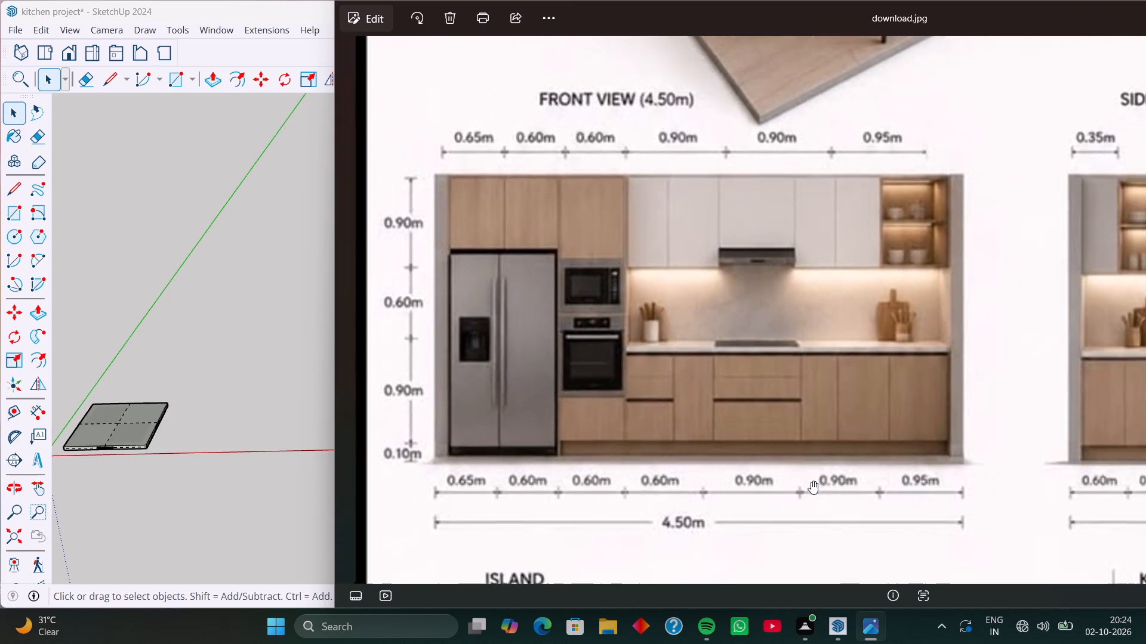
pyautogui.scroll(-1, 811, 481)
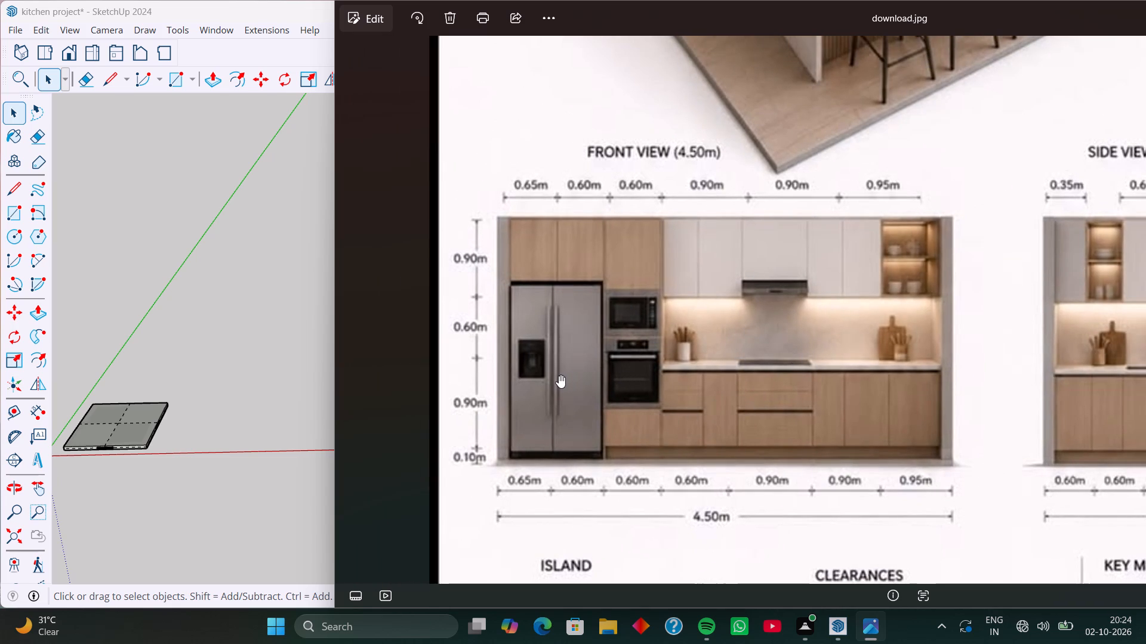
pyautogui.click(316, 407)
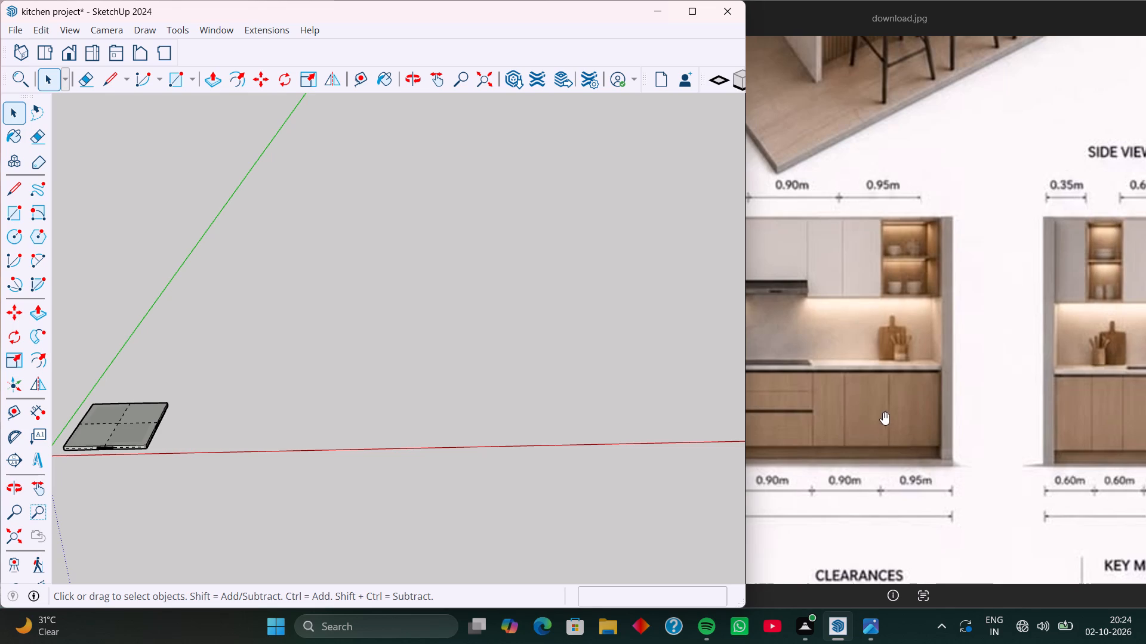
# Examine the fridge, oven tower and upper cabinets with their dimensions in the reference image's front view elevation.
pyautogui.click(827, 380)
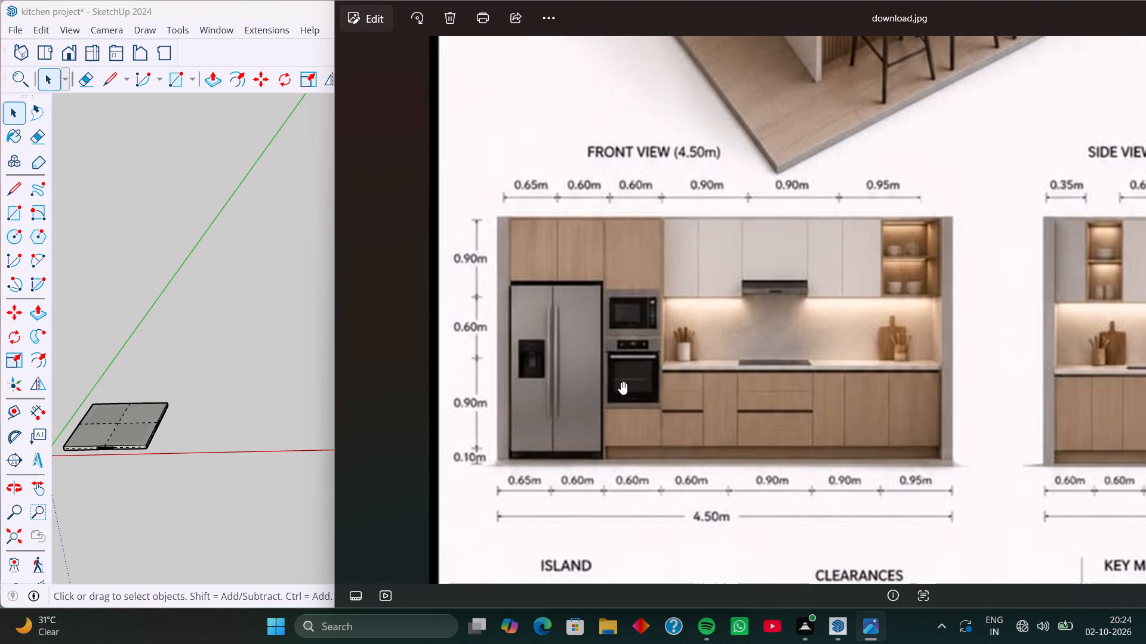
pyautogui.scroll(1, 510, 357)
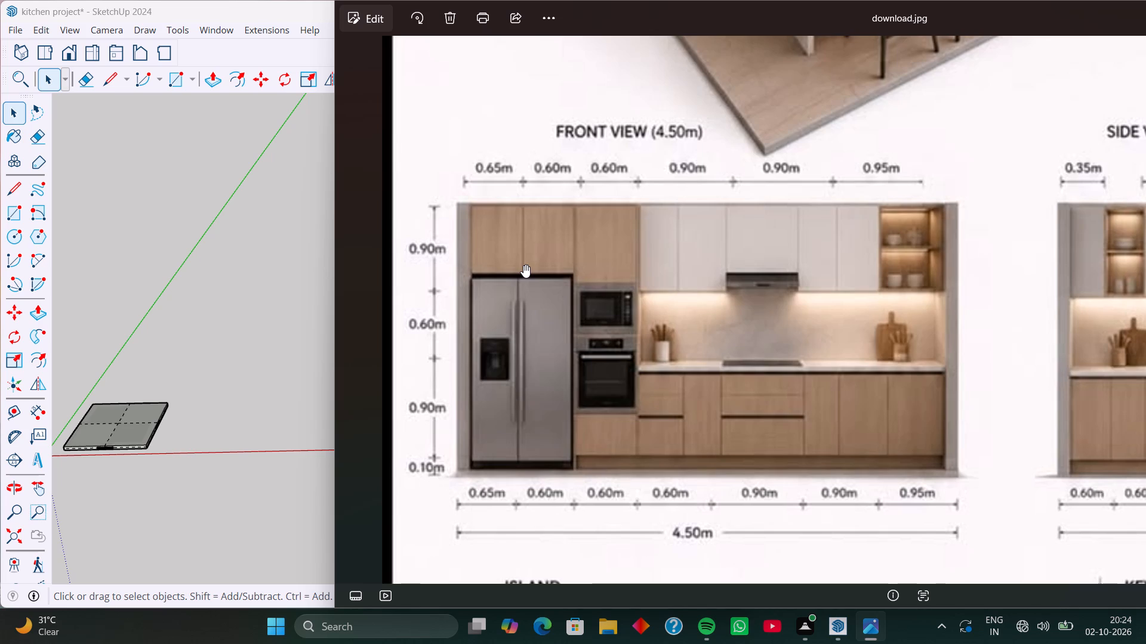
pyautogui.scroll(1, 523, 265)
pyautogui.moveTo(525, 265); pyautogui.dragTo(550, 268, button='middle')
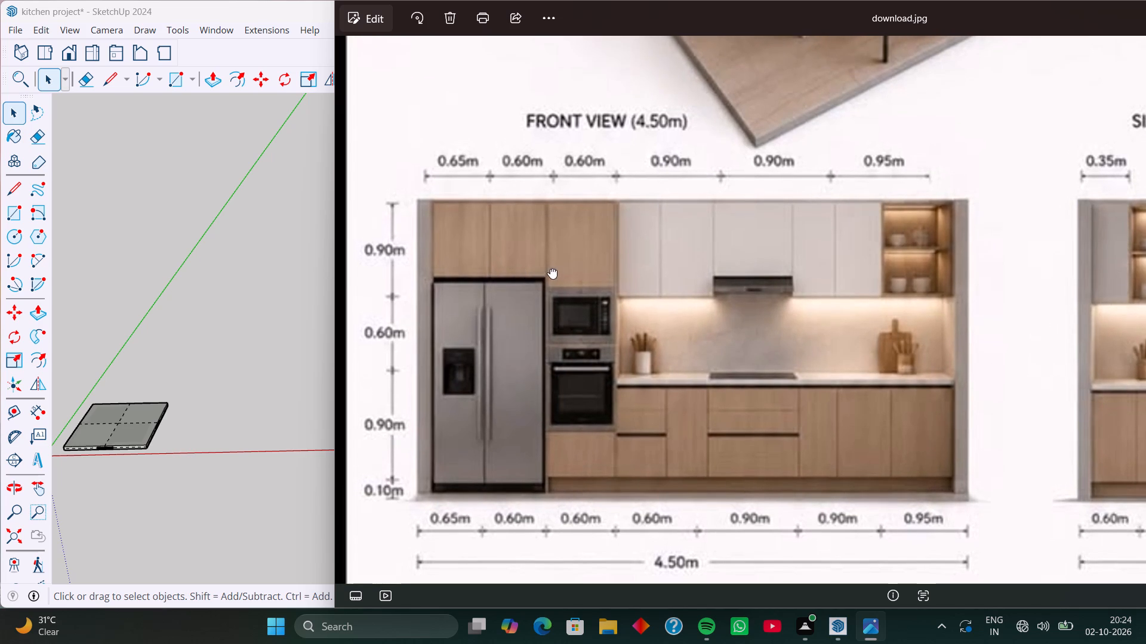
pyautogui.moveTo(550, 268); pyautogui.dragTo(574, 274, button='middle')
pyautogui.click(270, 382)
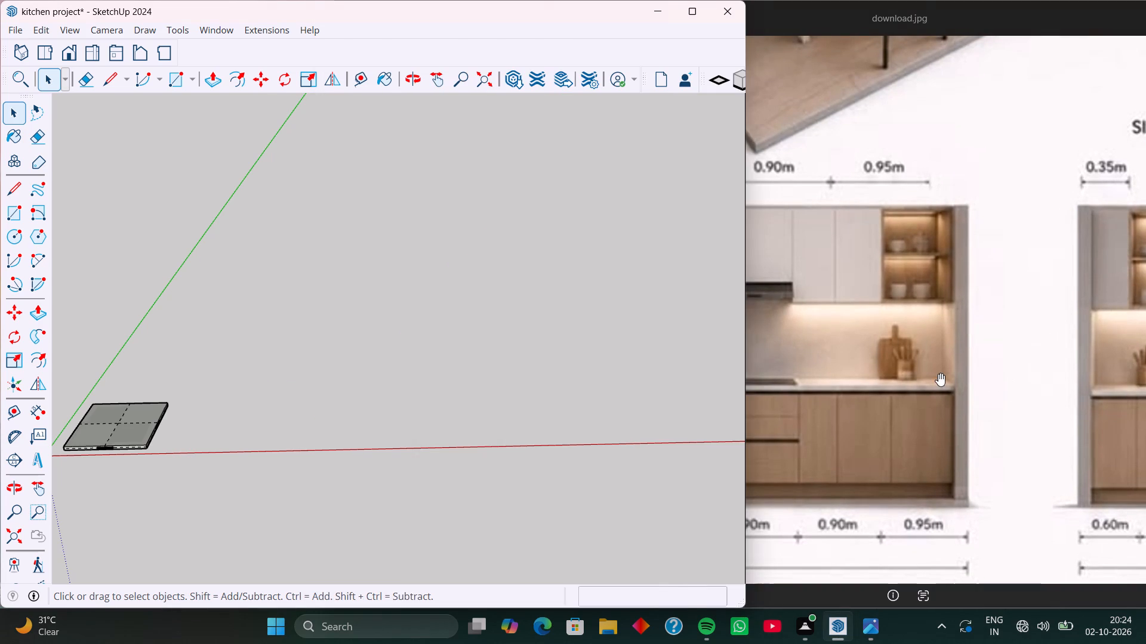
pyautogui.moveTo(937, 373); pyautogui.dragTo(1055, 385, button='middle')
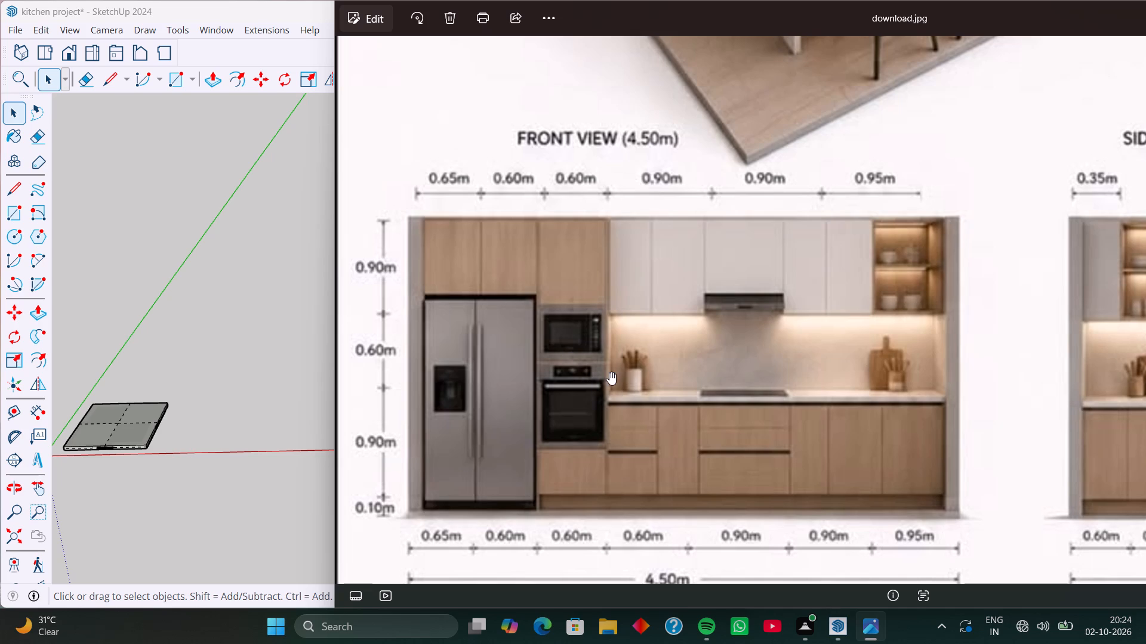
pyautogui.scroll(-6, 700, 444)
pyautogui.scroll(-5, 844, 386)
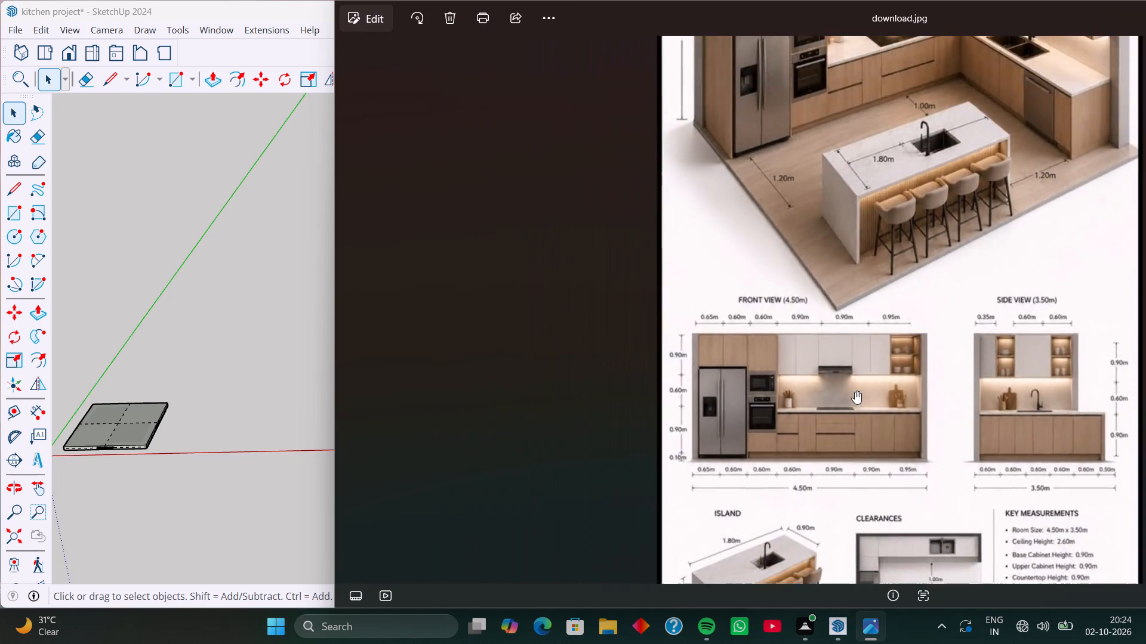
# Examine the island and its surrounding walkway clearances up close in the reference image's perspective view.
pyautogui.scroll(-19, 855, 391)
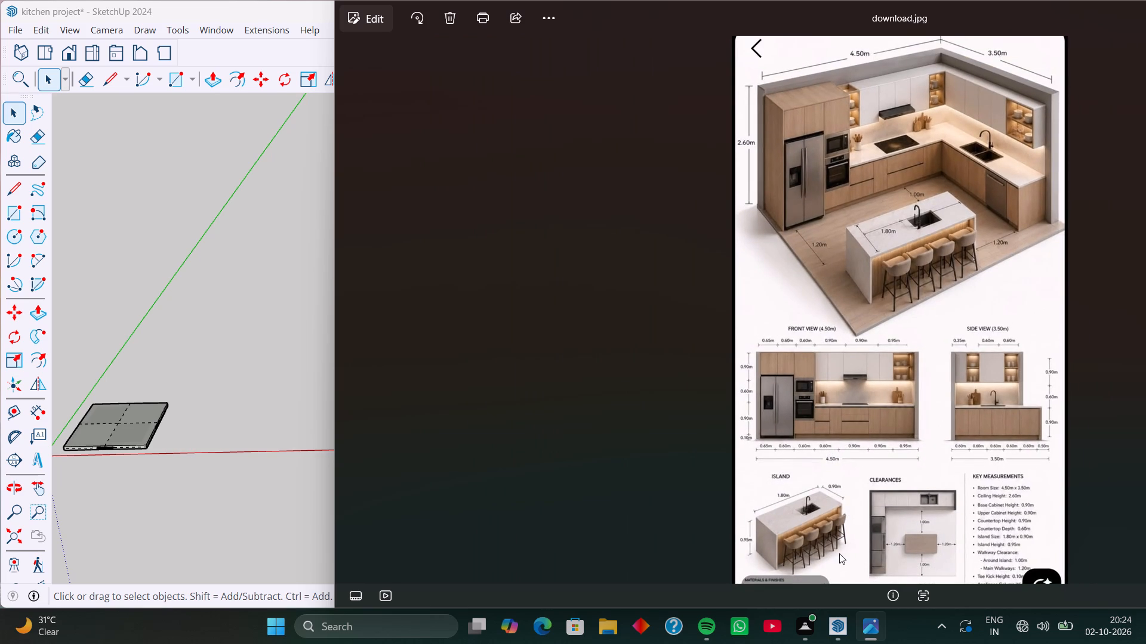
pyautogui.moveTo(840, 553); pyautogui.dragTo(812, 292, button='middle')
pyautogui.scroll(10, 831, 269)
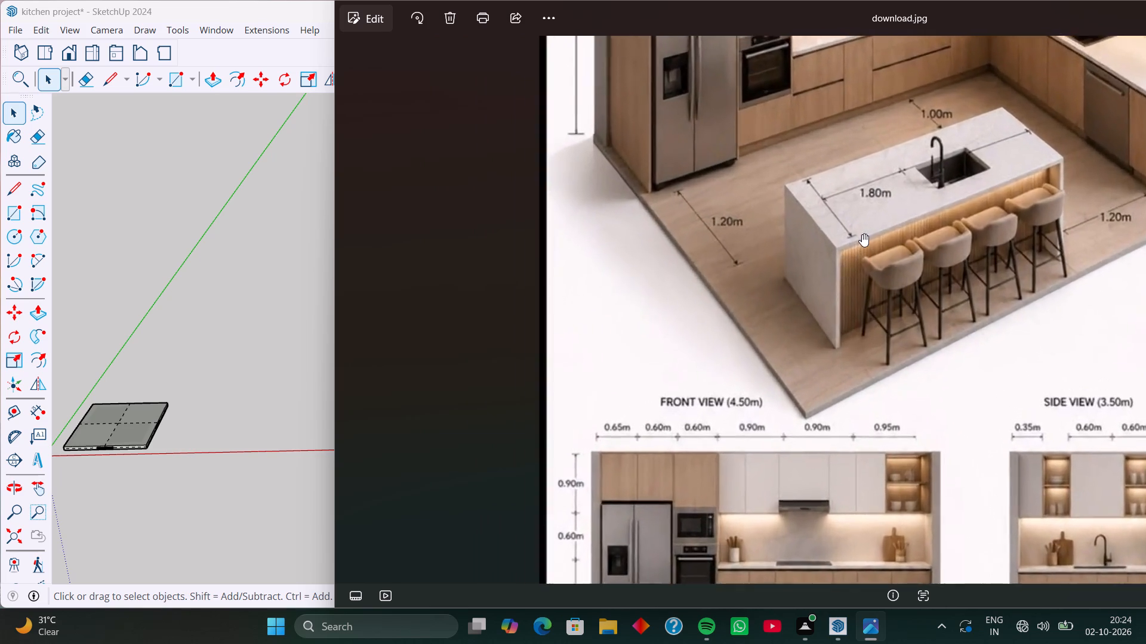
pyautogui.scroll(3, 862, 234)
pyautogui.moveTo(861, 228); pyautogui.dragTo(794, 398, button='middle')
pyautogui.moveTo(903, 354); pyautogui.dragTo(782, 438, button='middle')
pyautogui.scroll(1, 898, 410)
pyautogui.moveTo(898, 410); pyautogui.dragTo(831, 299, button='middle')
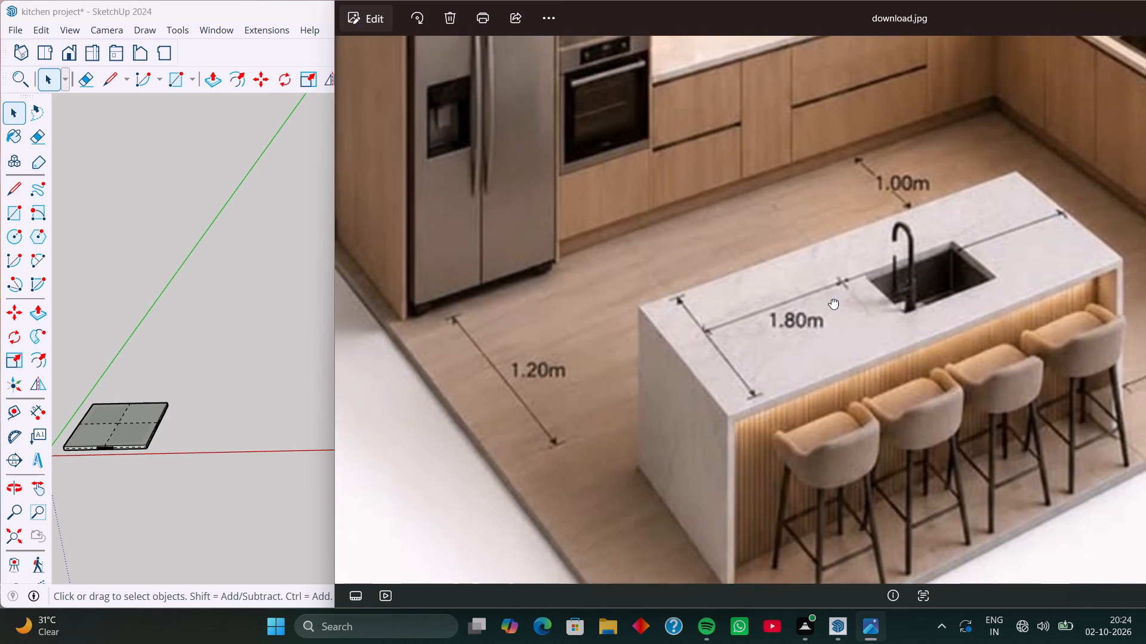
pyautogui.moveTo(831, 299); pyautogui.dragTo(771, 255, button='middle')
pyautogui.moveTo(833, 383); pyautogui.dragTo(779, 281, button='middle')
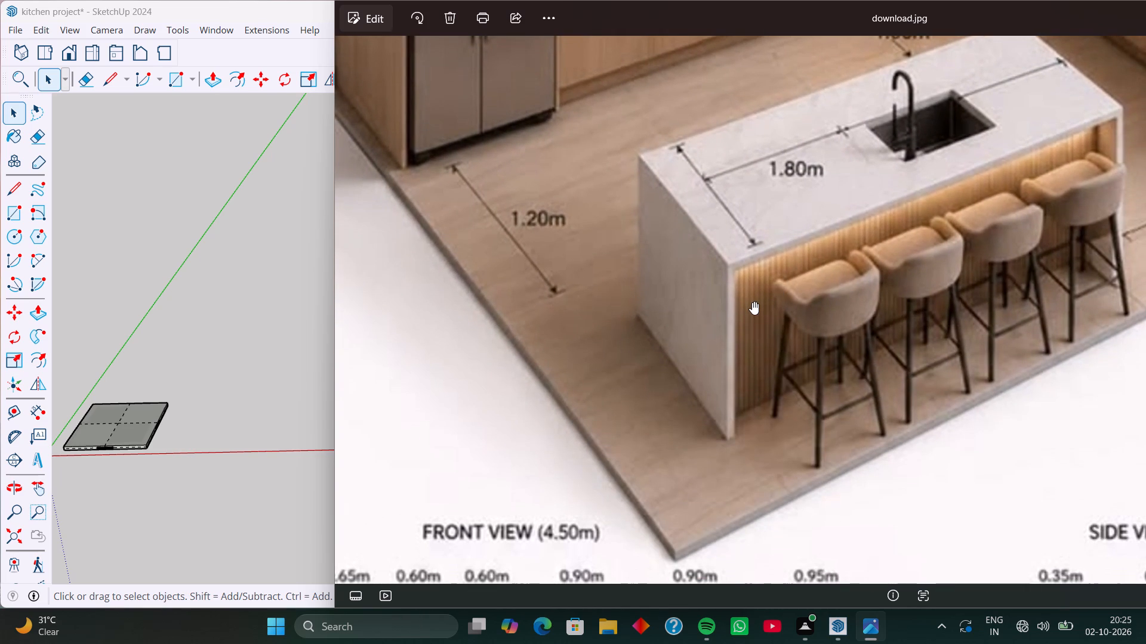
# Examine the island's waterfall end, slatted seating side and bar stools up close in the perspective view.
pyautogui.scroll(-2, 752, 302)
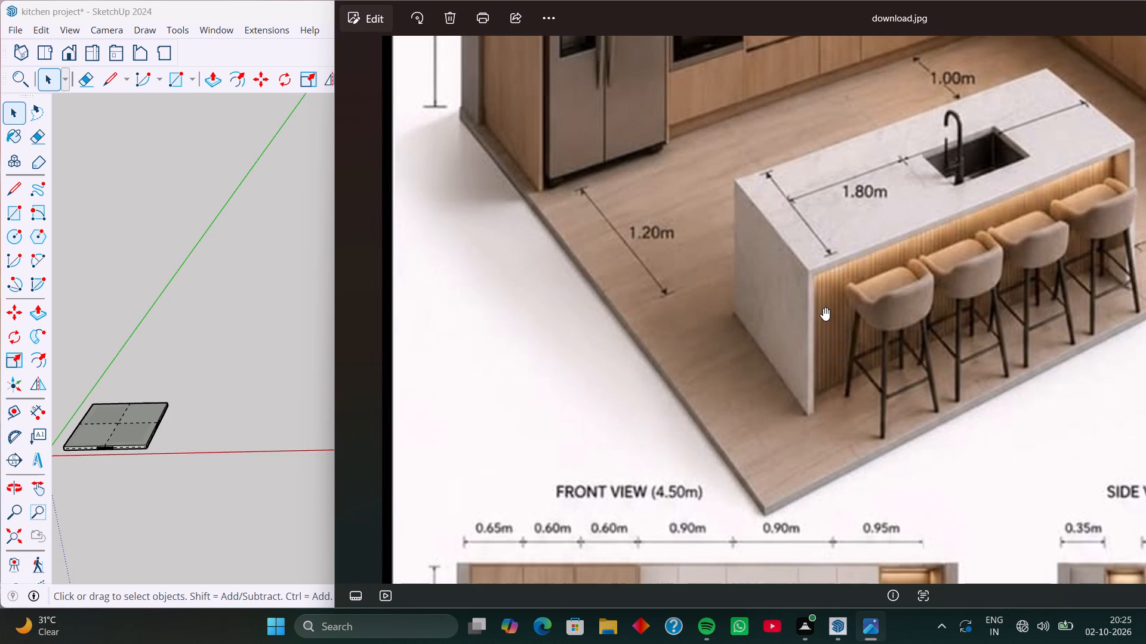
pyautogui.scroll(2, 833, 302)
pyautogui.moveTo(831, 312); pyautogui.dragTo(736, 287, button='middle')
pyautogui.scroll(1, 831, 312)
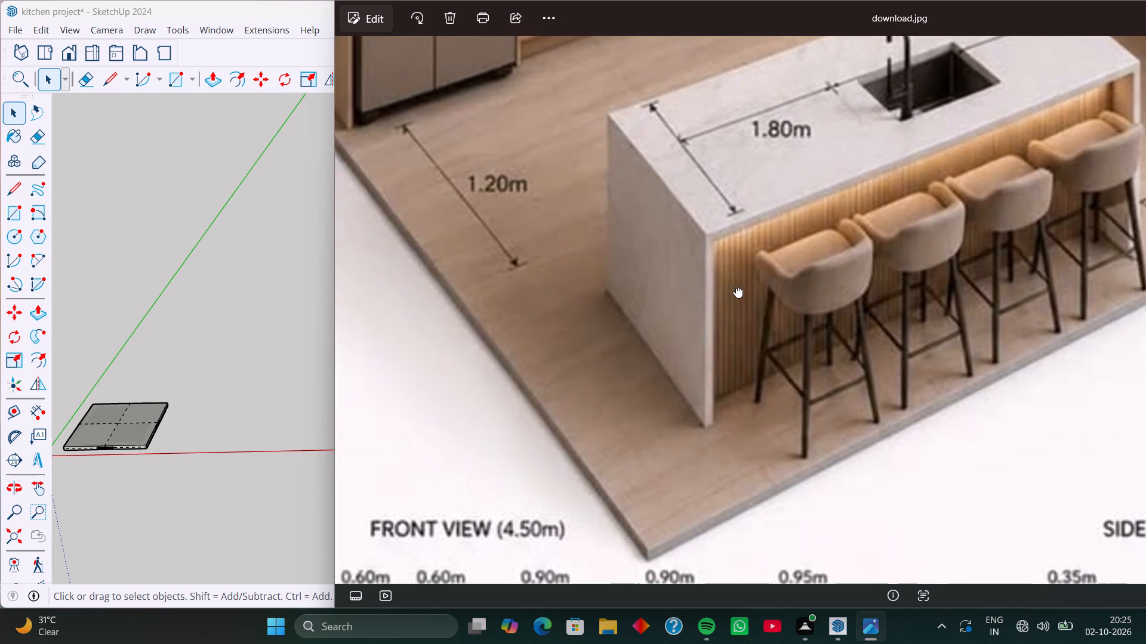
pyautogui.moveTo(736, 287); pyautogui.dragTo(651, 287, button='middle')
pyautogui.scroll(-4, 655, 315)
pyautogui.moveTo(854, 345); pyautogui.dragTo(852, 345, button='middle')
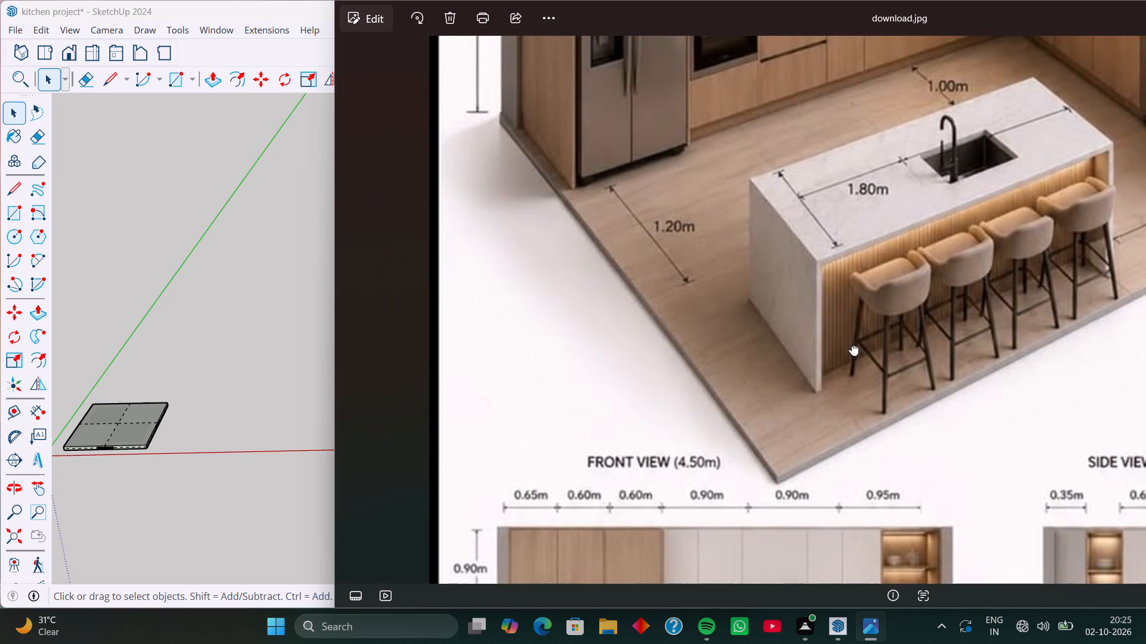
pyautogui.moveTo(852, 345); pyautogui.dragTo(797, 345, button='middle')
pyautogui.moveTo(836, 356); pyautogui.dragTo(820, 352, button='middle')
pyautogui.scroll(4, 836, 356)
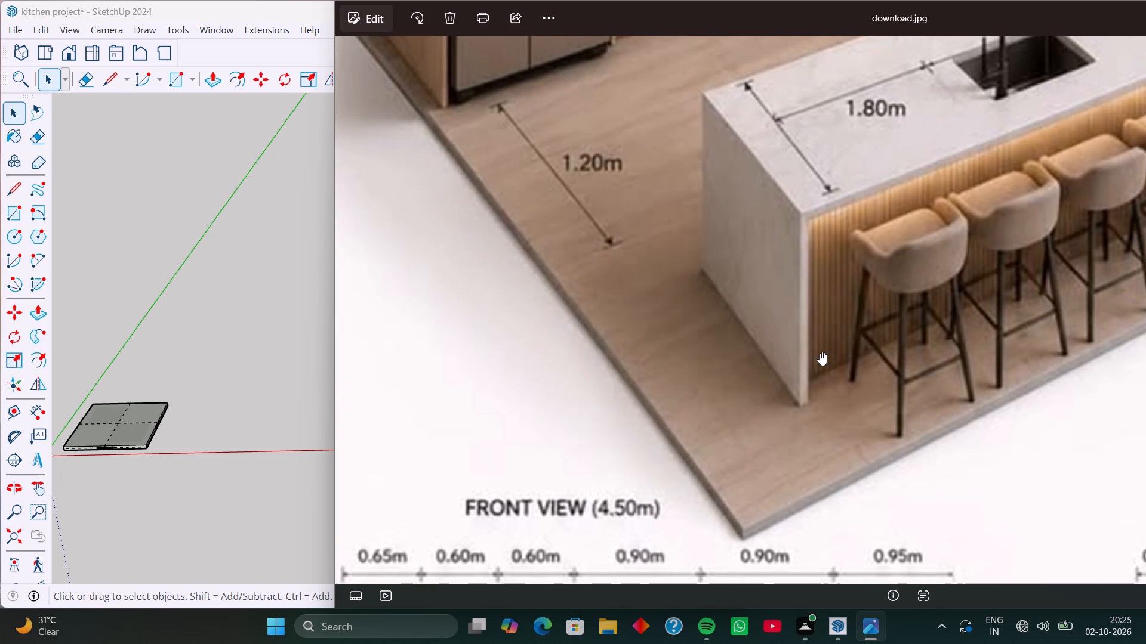
pyautogui.middleClick(820, 352)
pyautogui.scroll(3, 820, 352)
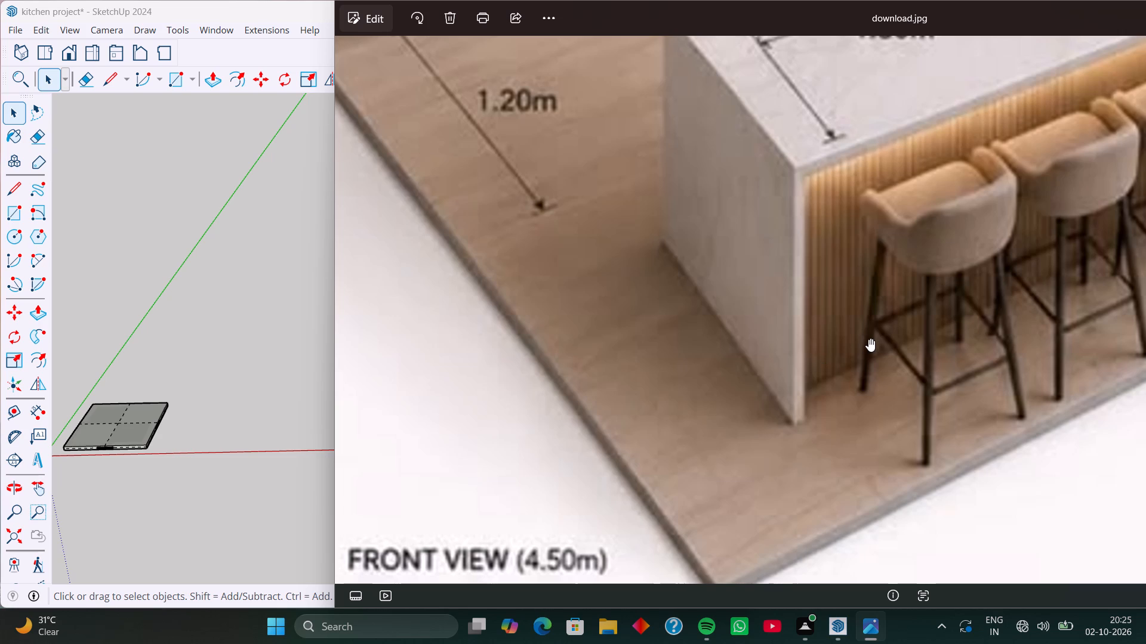
# Switch to SketchUp and start drawing a rectangle on the ground in the empty area beside the existing slab.
pyautogui.click(253, 268)
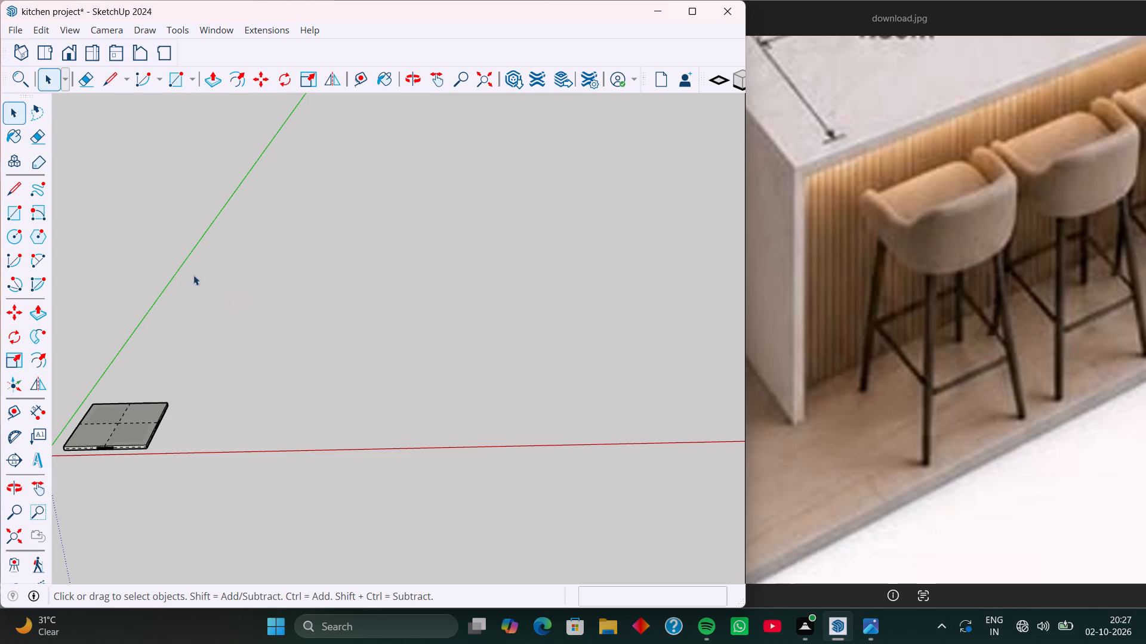
pyautogui.press('r')
pyautogui.click(264, 267)
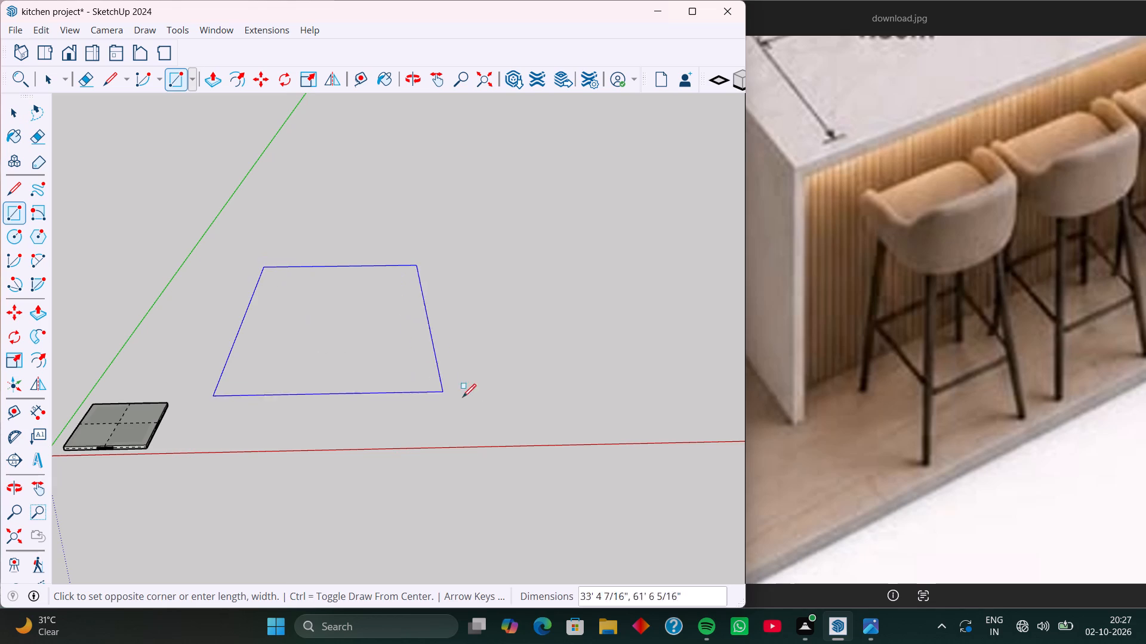
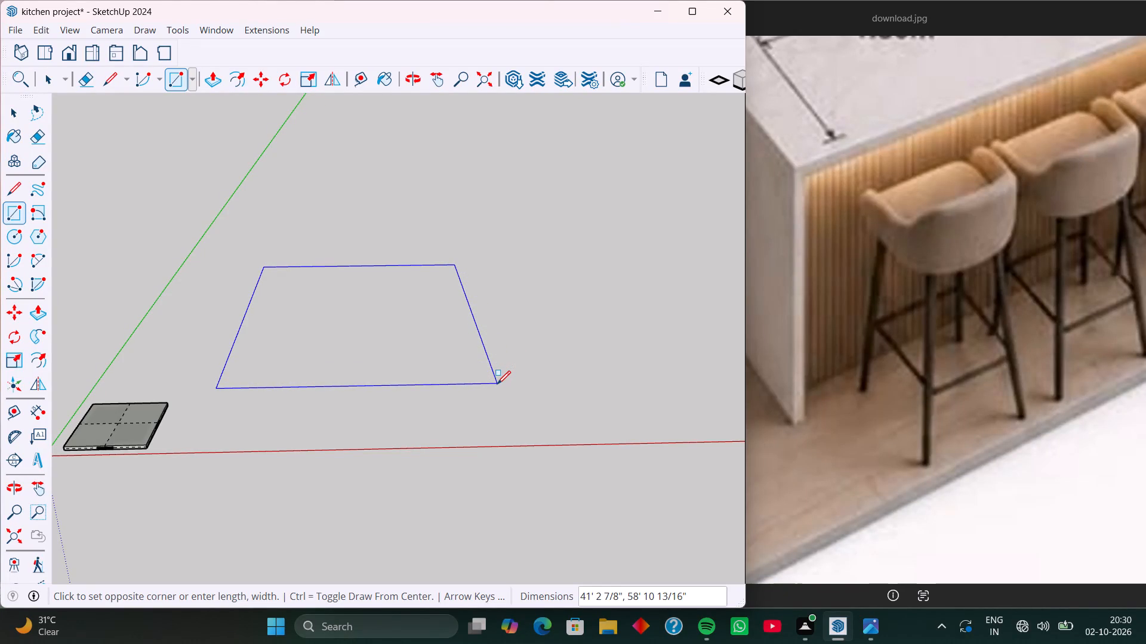
# Check the room dimensions in the reference image and finish the ground rectangle in SketchUp at 15' by 12'.
pyautogui.click(863, 364)
pyautogui.scroll(-8, 759, 289)
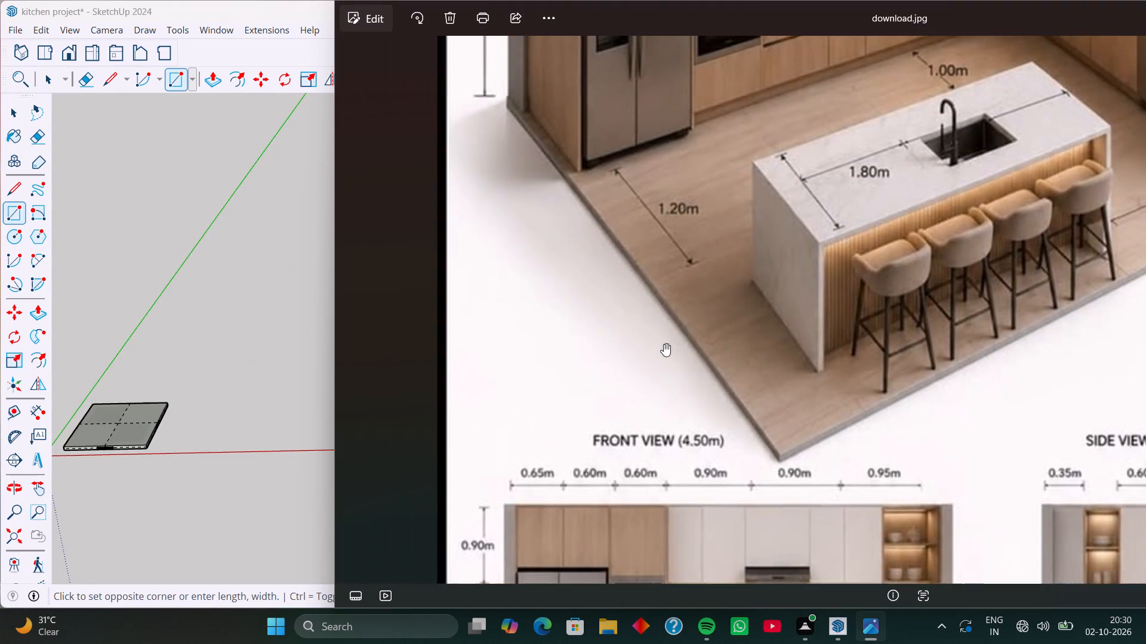
pyautogui.scroll(-3, 733, 379)
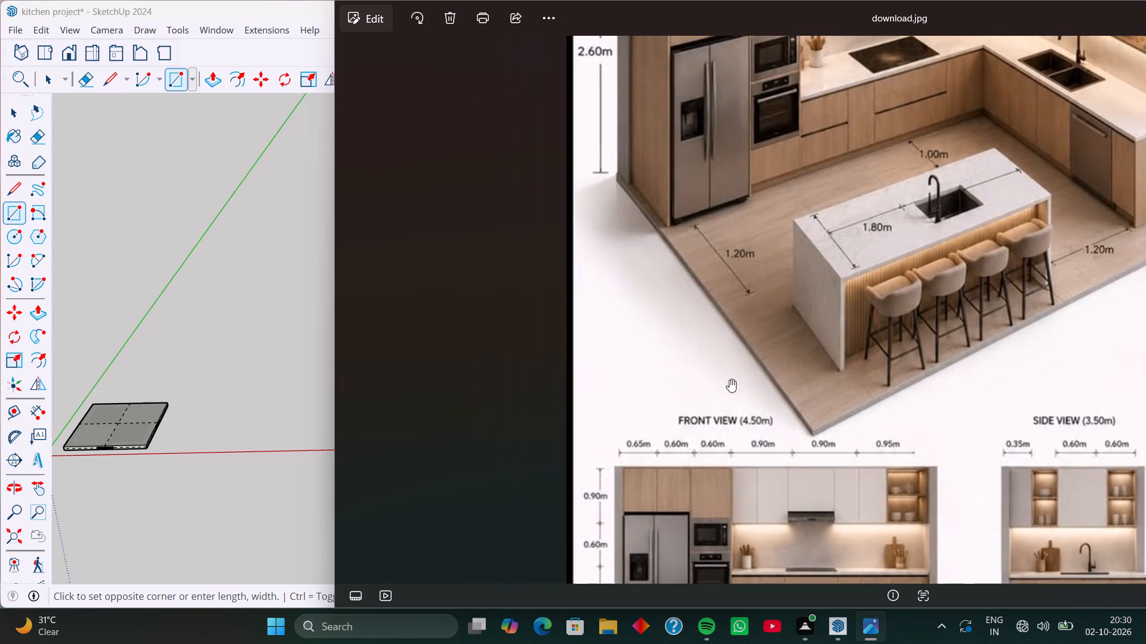
pyautogui.moveTo(754, 423); pyautogui.dragTo(701, 271, button='middle')
pyautogui.moveTo(732, 369); pyautogui.dragTo(695, 337, button='middle')
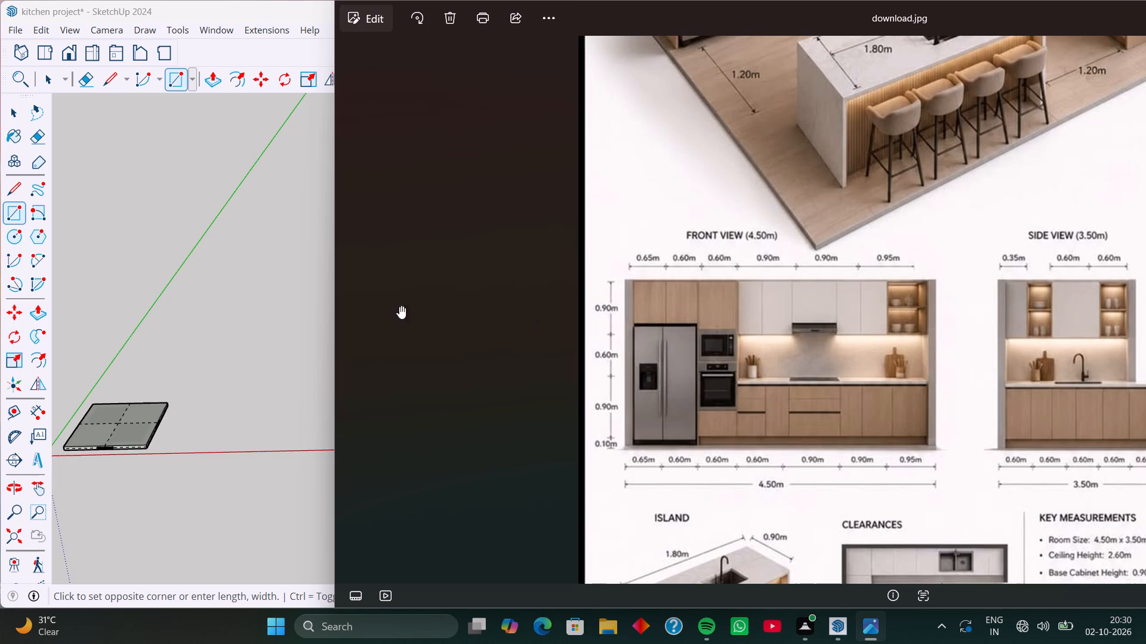
pyautogui.click(276, 323)
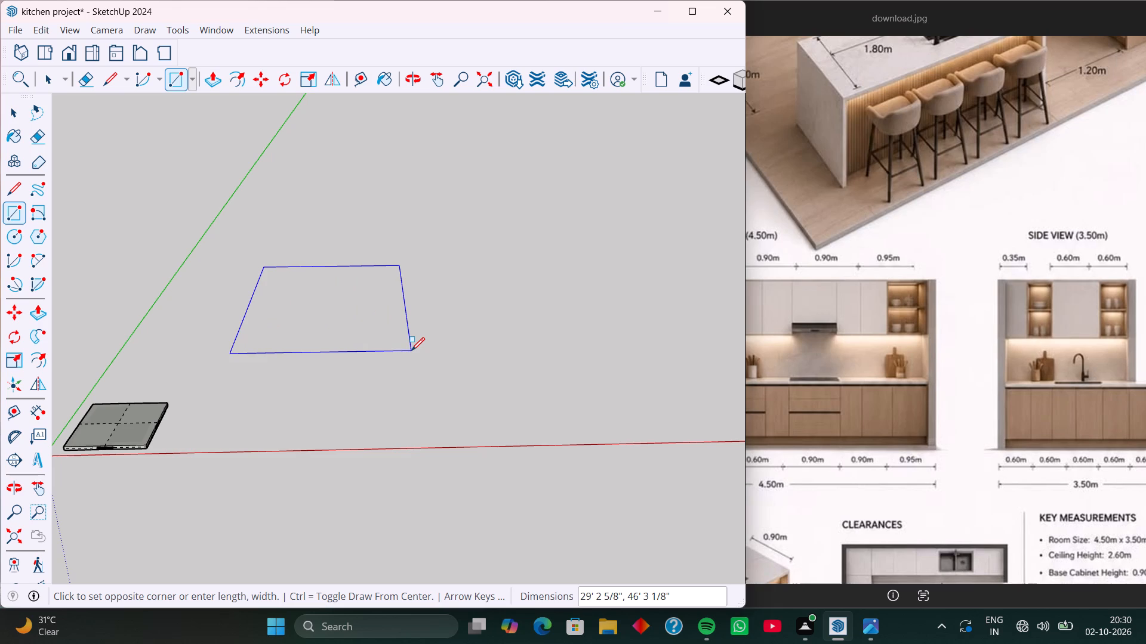
pyautogui.write("15'")
pyautogui.press(',')
pyautogui.write("12'")
pyautogui.press('Return')
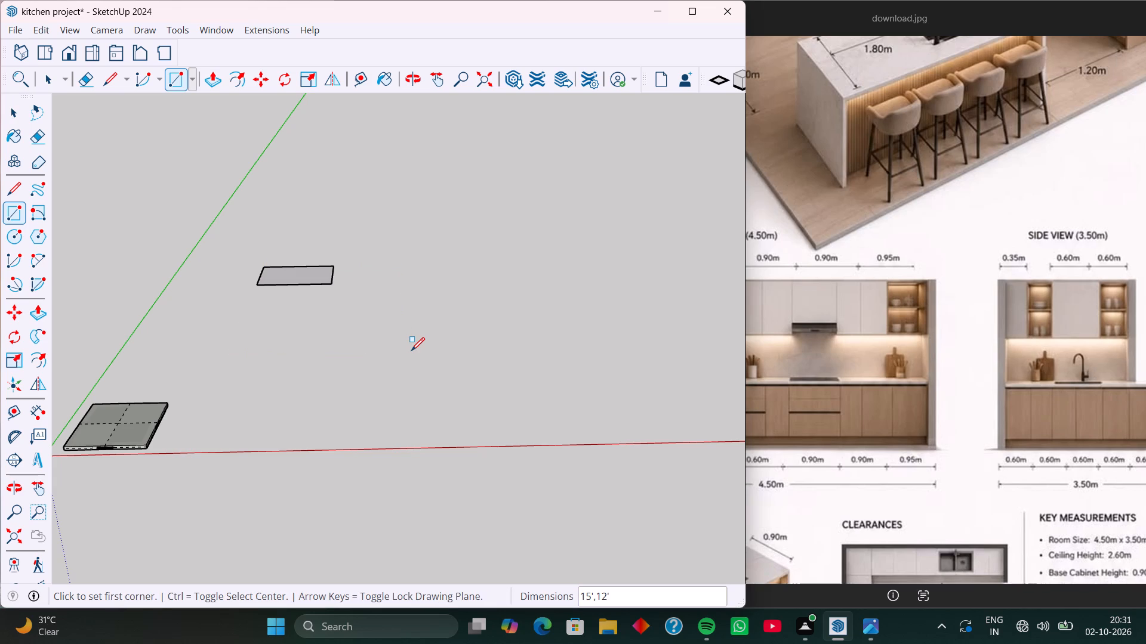
pyautogui.press('space')
# Push/Pull the 15' by 12' rectangle up 6 inches into a floor slab.
pyautogui.scroll(6, 278, 308)
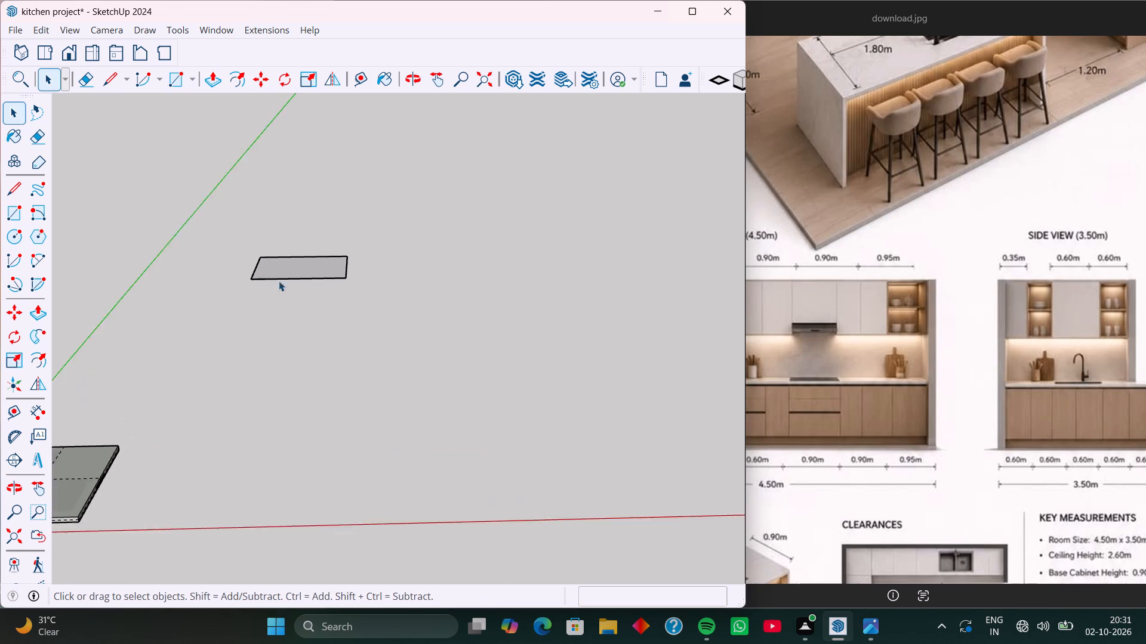
pyautogui.scroll(11, 279, 281)
pyautogui.moveTo(301, 296); pyautogui.dragTo(297, 392, button='middle')
pyautogui.moveTo(331, 301); pyautogui.dragTo(327, 390, button='middle')
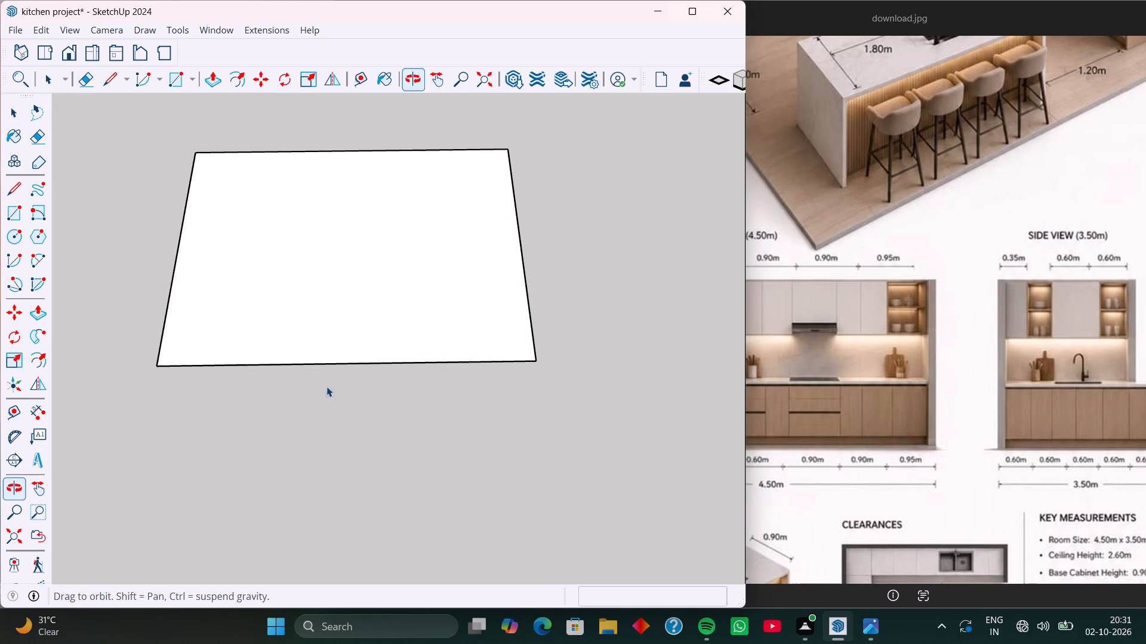
pyautogui.keyDown('shift'); pyautogui.moveTo(350, 281); pyautogui.dragTo(409, 299, button='middle'); pyautogui.keyUp('shift')
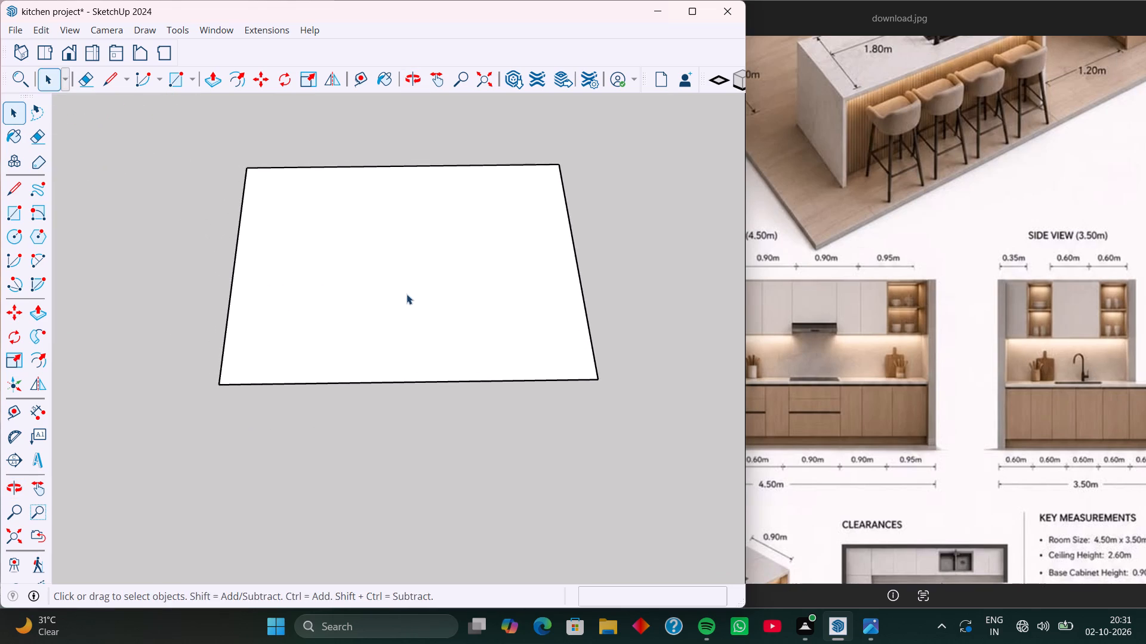
pyautogui.moveTo(406, 294); pyautogui.dragTo(419, 320, button='middle')
pyautogui.moveTo(421, 314); pyautogui.dragTo(432, 365, button='middle')
pyautogui.moveTo(433, 329); pyautogui.dragTo(400, 326, button='middle')
pyautogui.moveTo(399, 326); pyautogui.dragTo(375, 328, button='middle')
pyautogui.scroll(4, 377, 330)
pyautogui.scroll(-6, 377, 330)
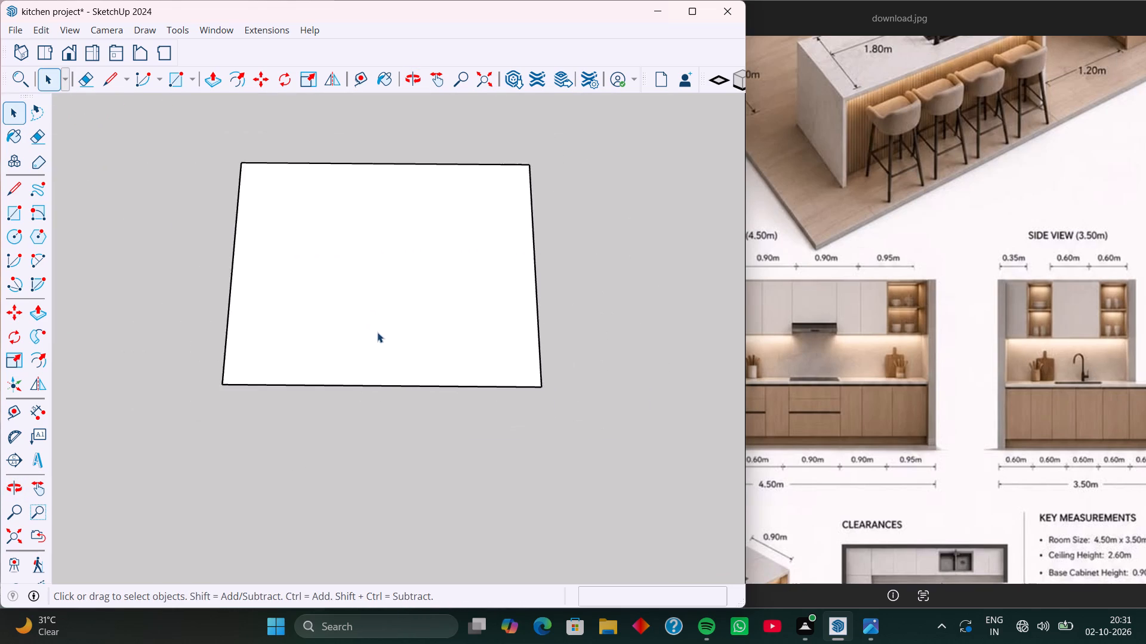
pyautogui.scroll(-1, 377, 332)
pyautogui.click(792, 291)
pyautogui.scroll(-9, 783, 284)
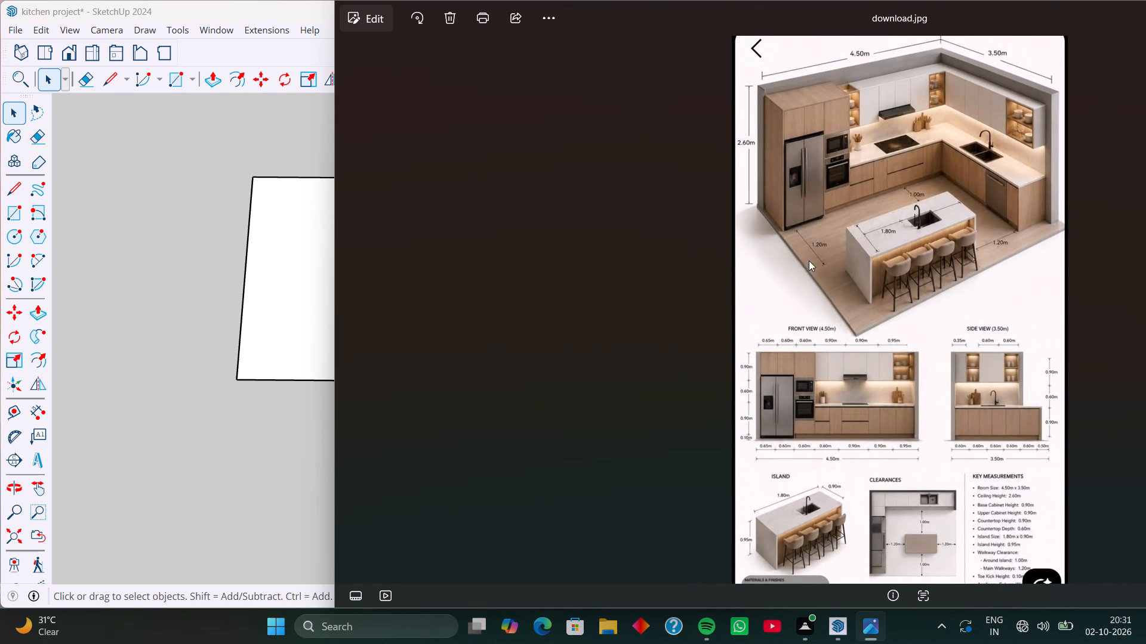
pyautogui.click(156, 384)
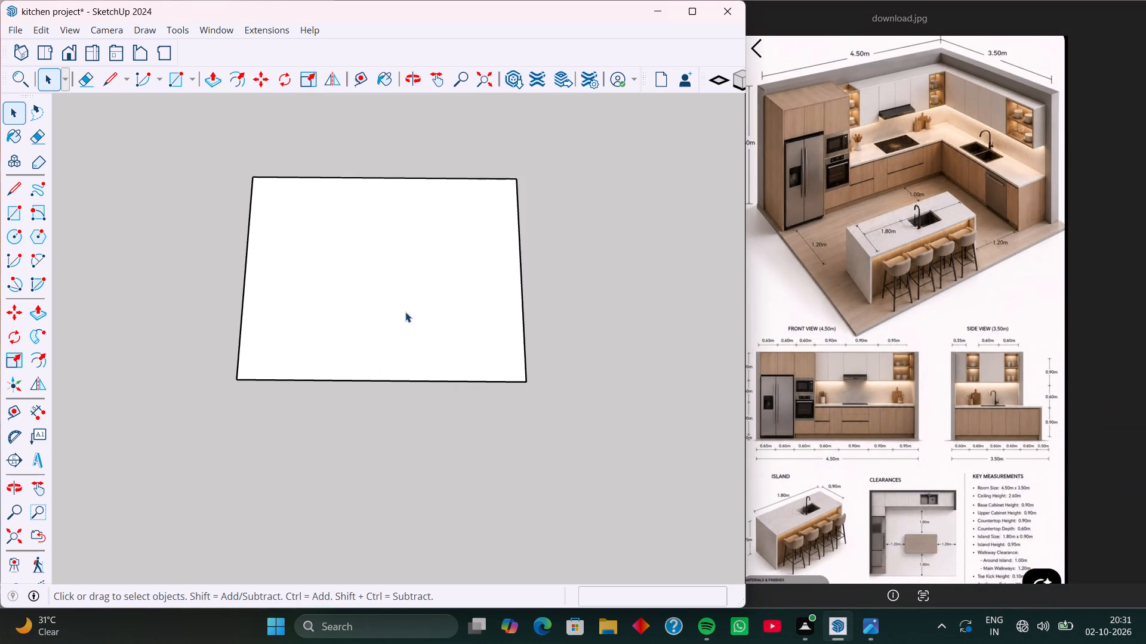
pyautogui.scroll(3, 384, 293)
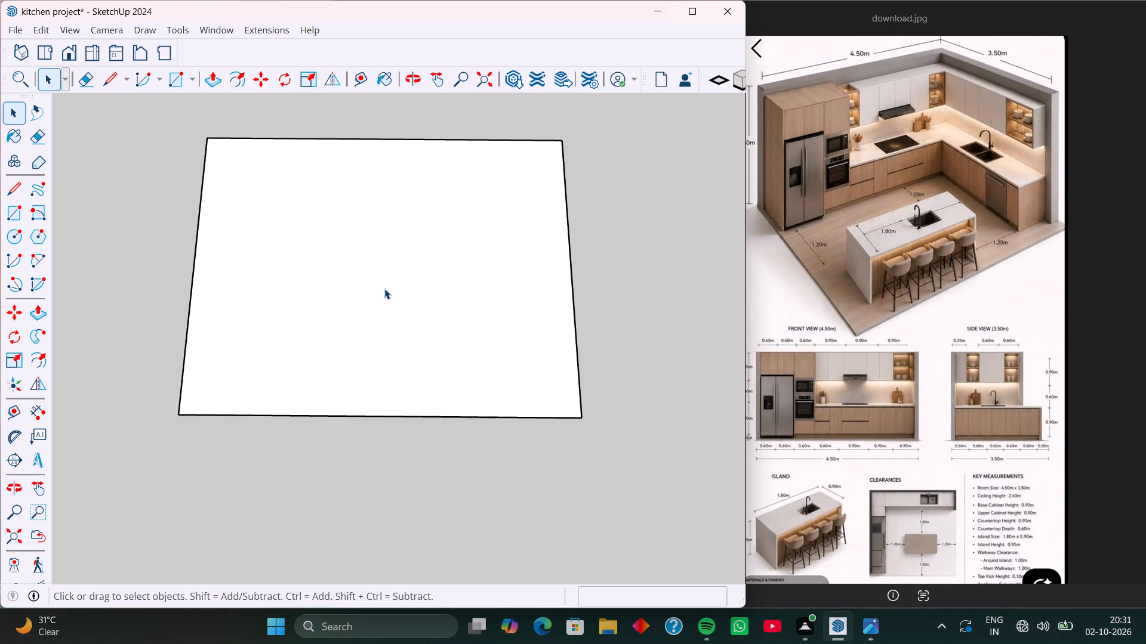
pyautogui.moveTo(384, 289); pyautogui.dragTo(399, 291, button='middle')
pyautogui.click(398, 293)
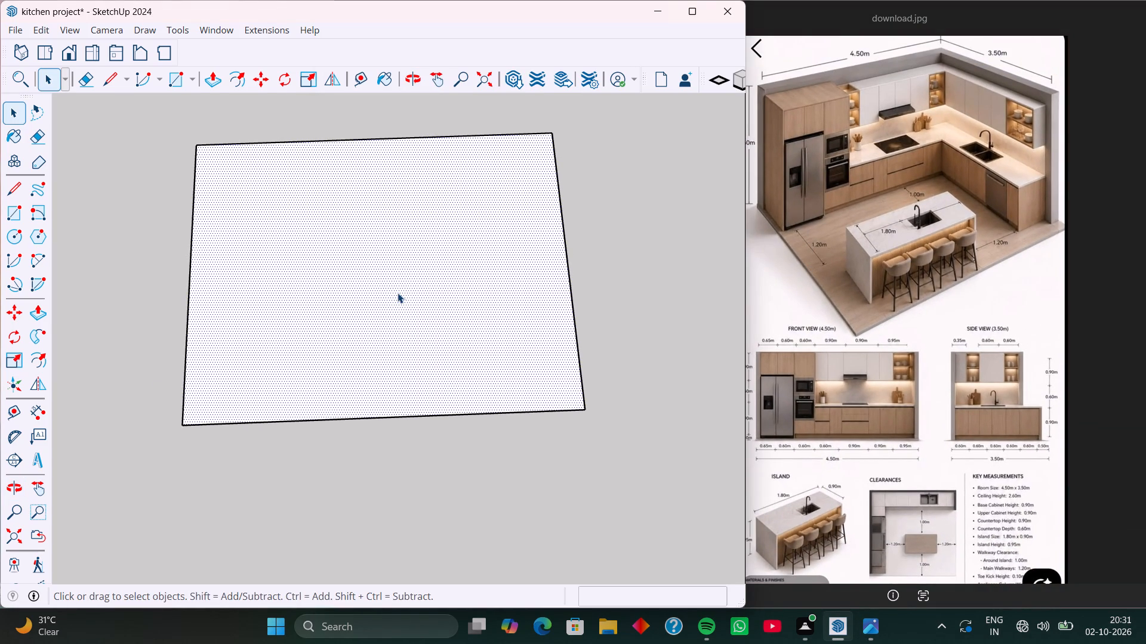
pyautogui.press('p')
pyautogui.click(396, 292)
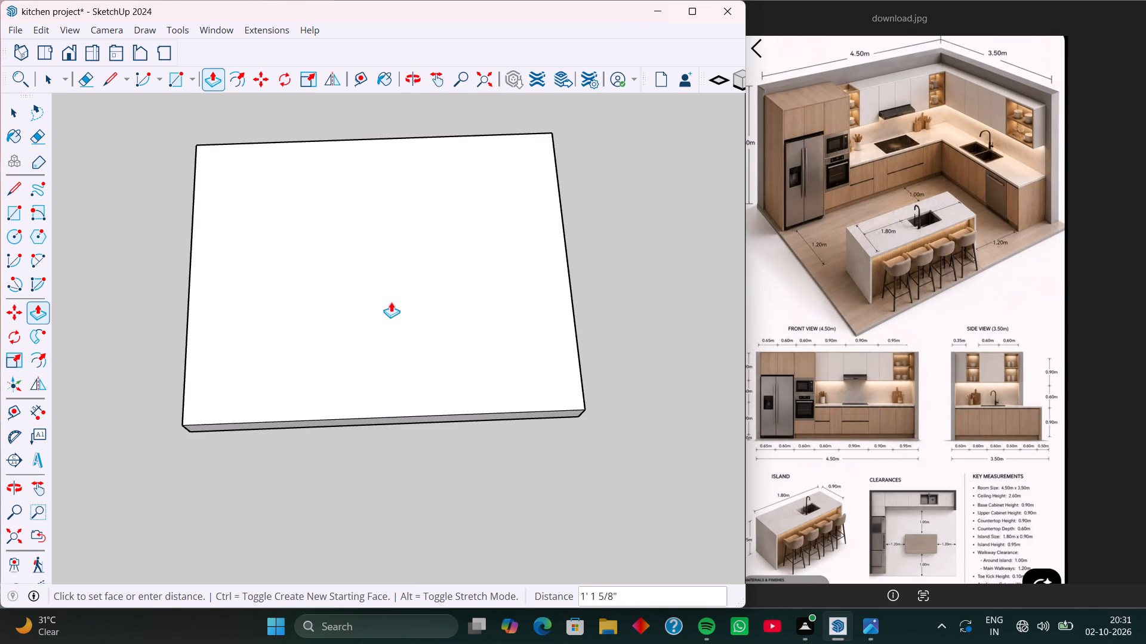
pyautogui.press('6')
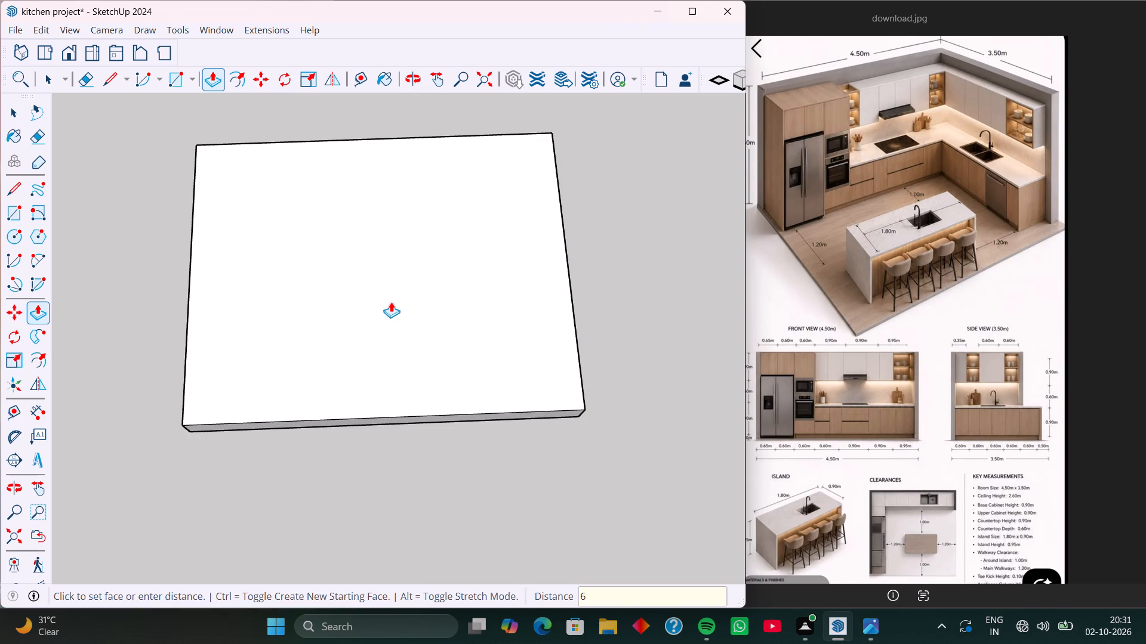
pyautogui.press('Return')
pyautogui.press('space')
# Select all the connected geometry of the new floor slab and make it a group.
pyautogui.tripleClick(391, 302)
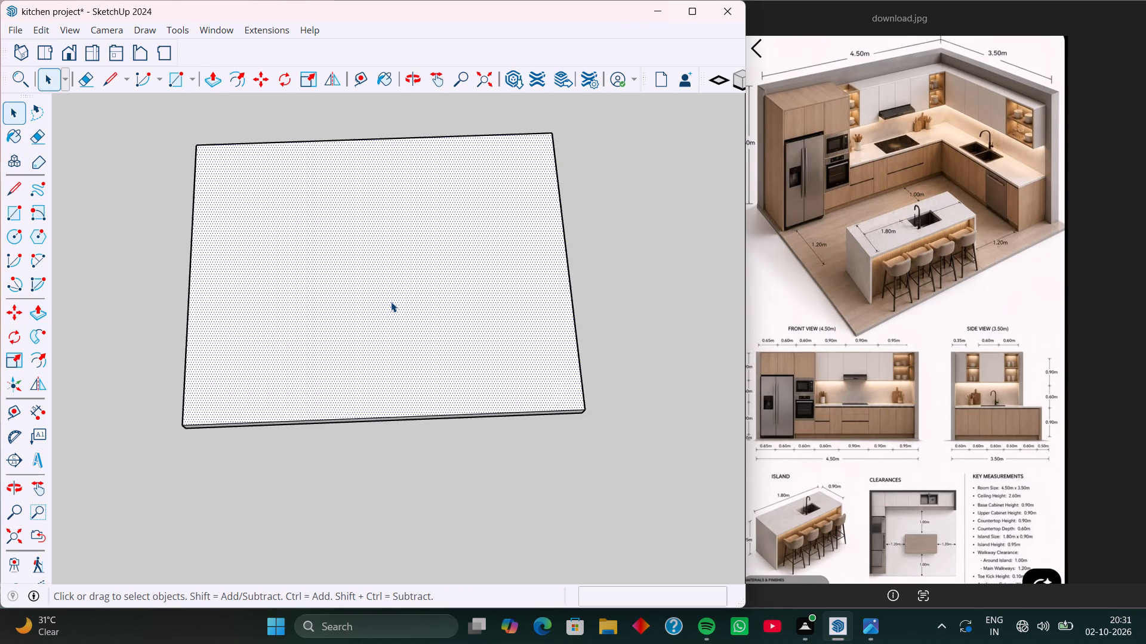
pyautogui.tripleClick(391, 302)
pyautogui.tripleClick(391, 302)
pyautogui.tripleClick(391, 302)
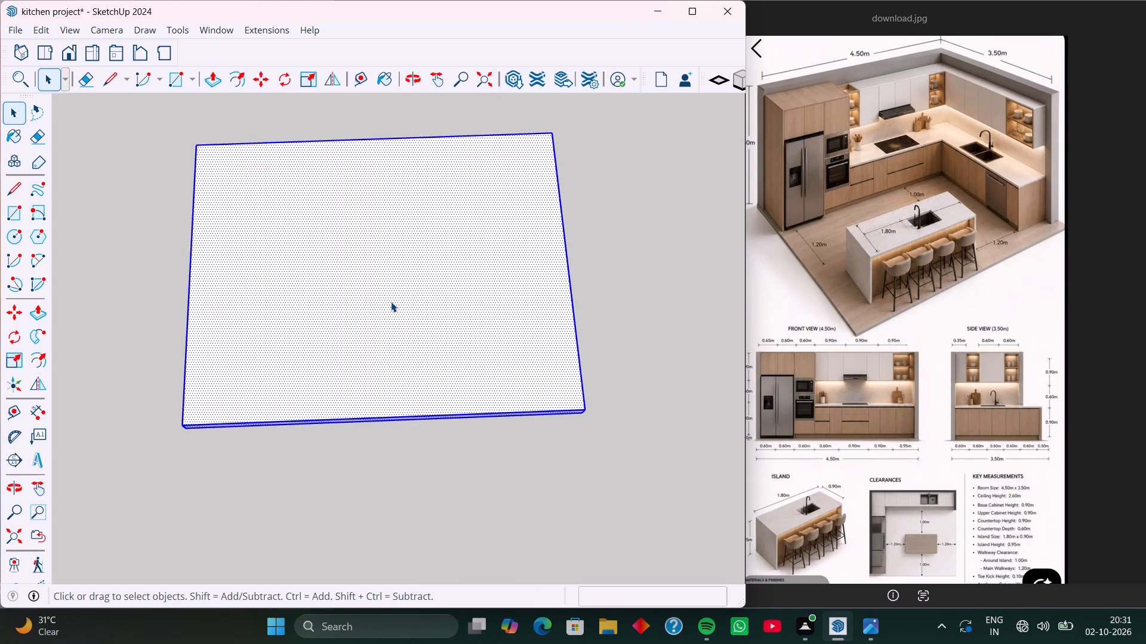
pyautogui.tripleClick(391, 302)
pyautogui.doubleClick(391, 302)
pyautogui.rightClick(391, 302)
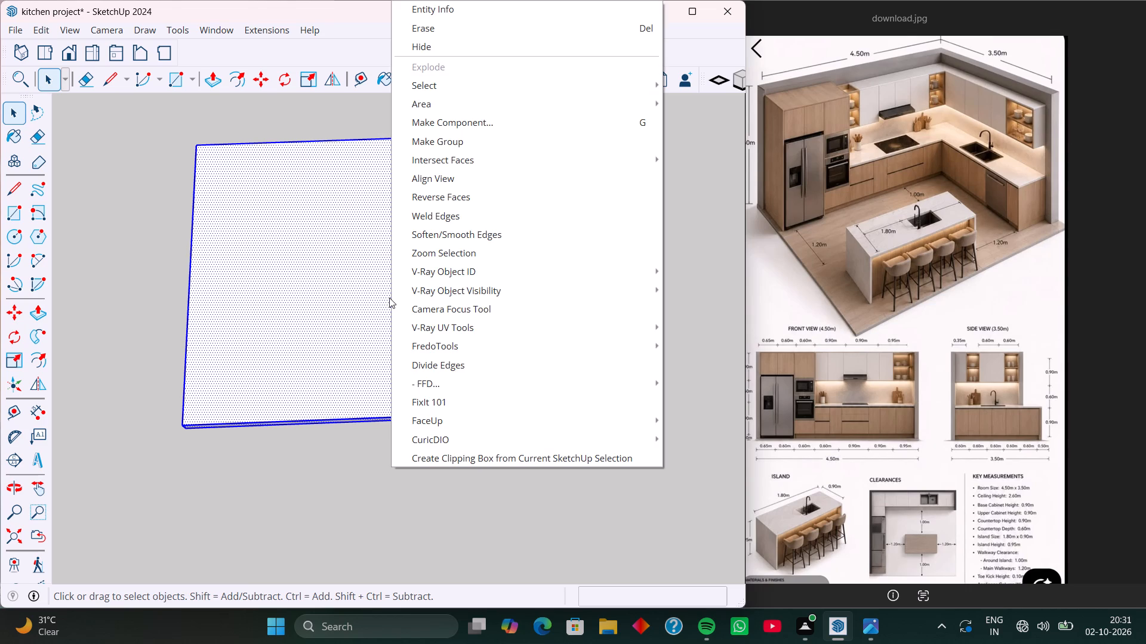
pyautogui.click(512, 134)
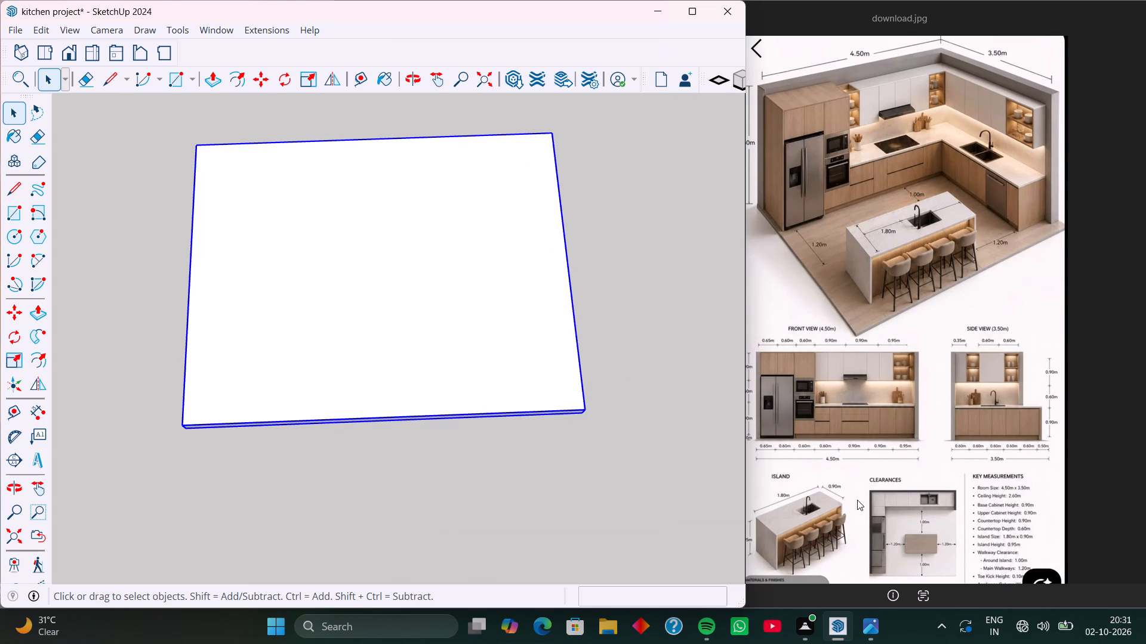
# Examine the front view elevation's cabinet widths and heights in the reference image, and return to SketchUp with the slab deselected.
pyautogui.moveTo(840, 454); pyautogui.dragTo(840, 436, button='middle')
pyautogui.scroll(7, 833, 446)
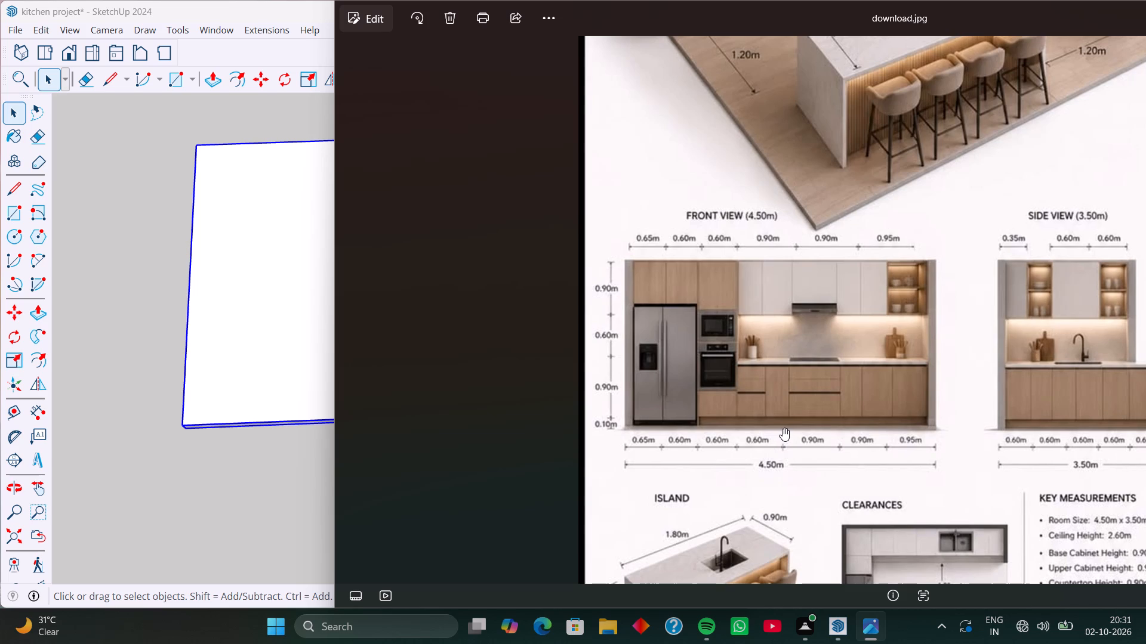
pyautogui.scroll(-6, 783, 428)
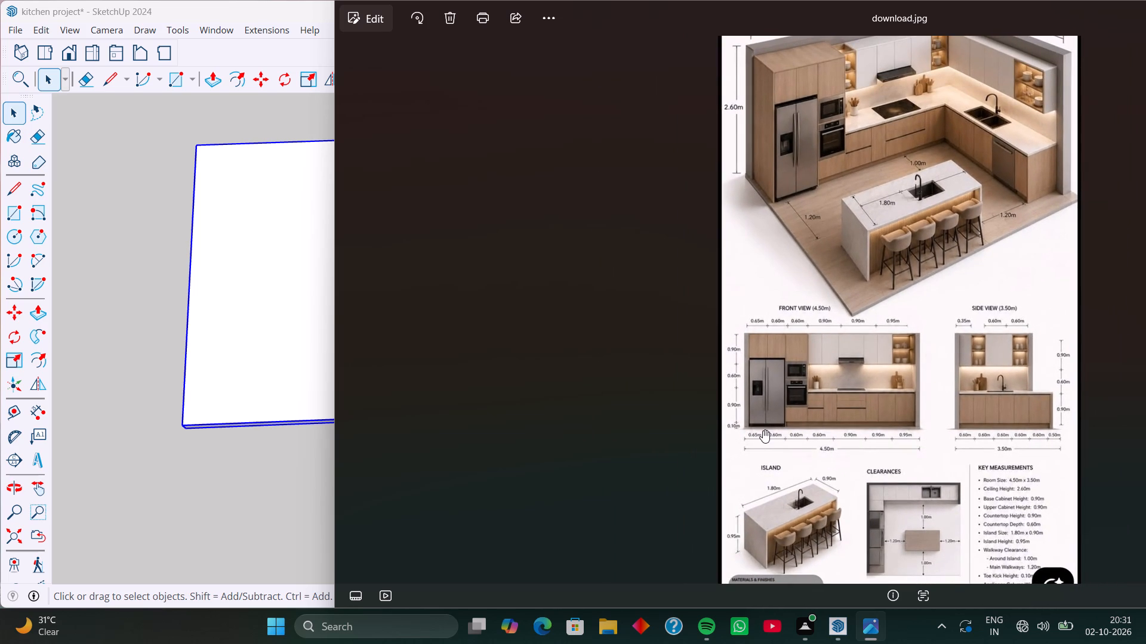
pyautogui.scroll(3, 748, 439)
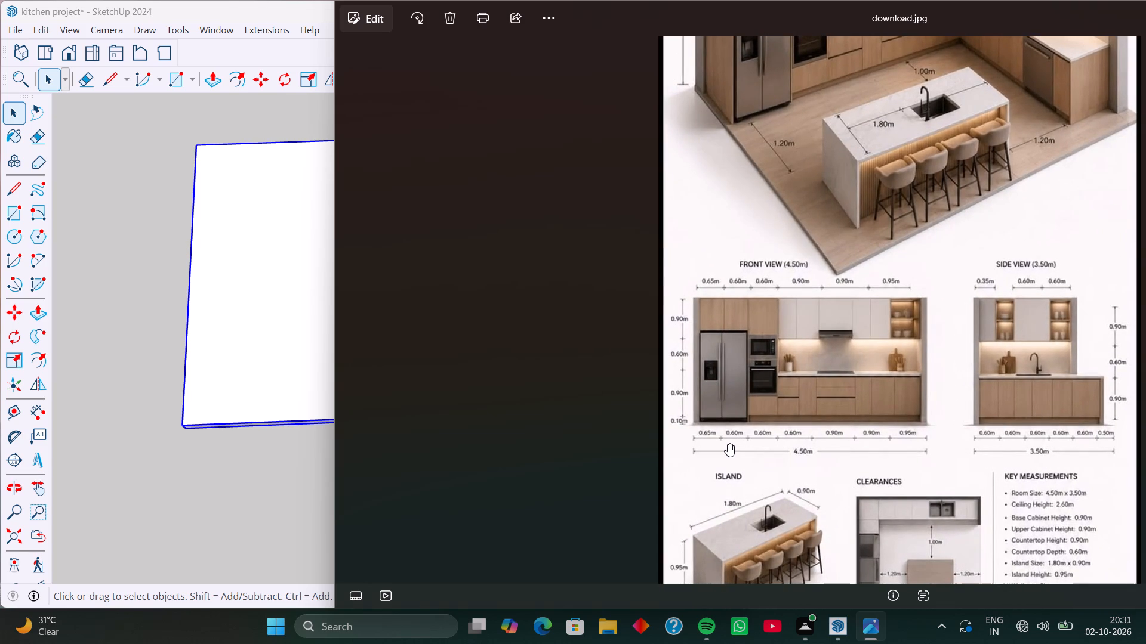
pyautogui.scroll(-1, 814, 389)
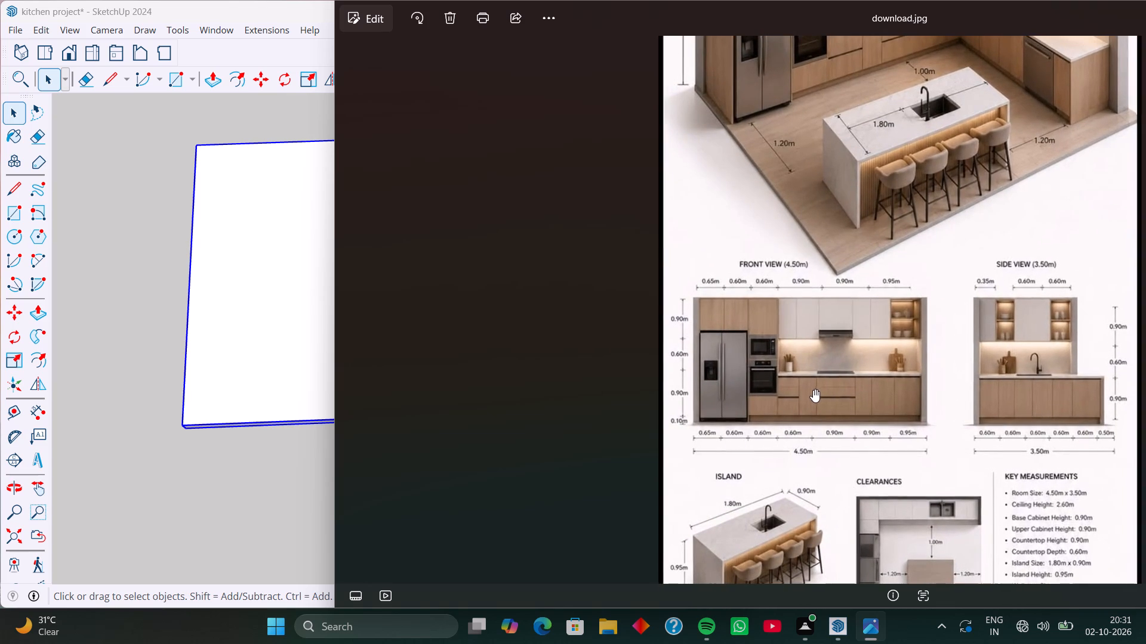
pyautogui.scroll(-2, 813, 389)
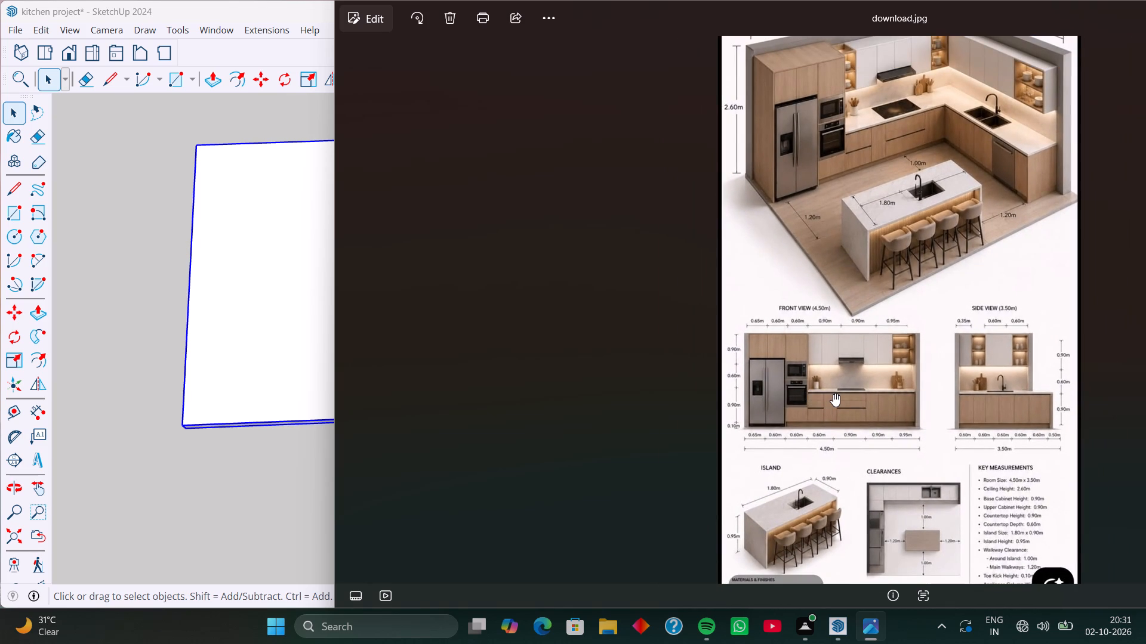
pyautogui.scroll(-3, 833, 394)
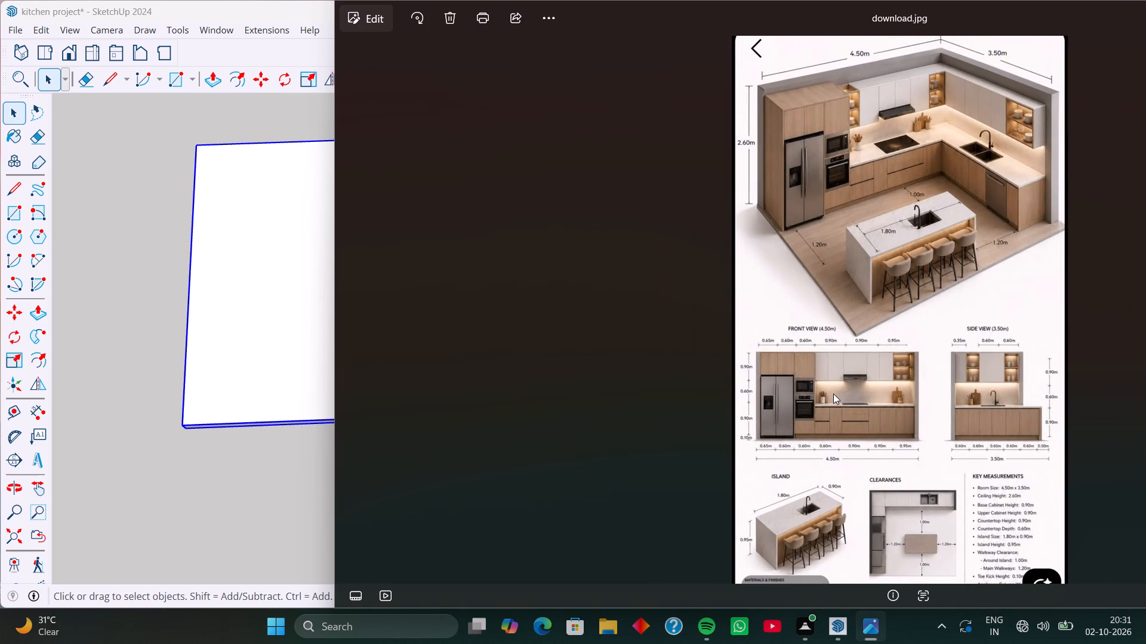
pyautogui.scroll(3, 999, 420)
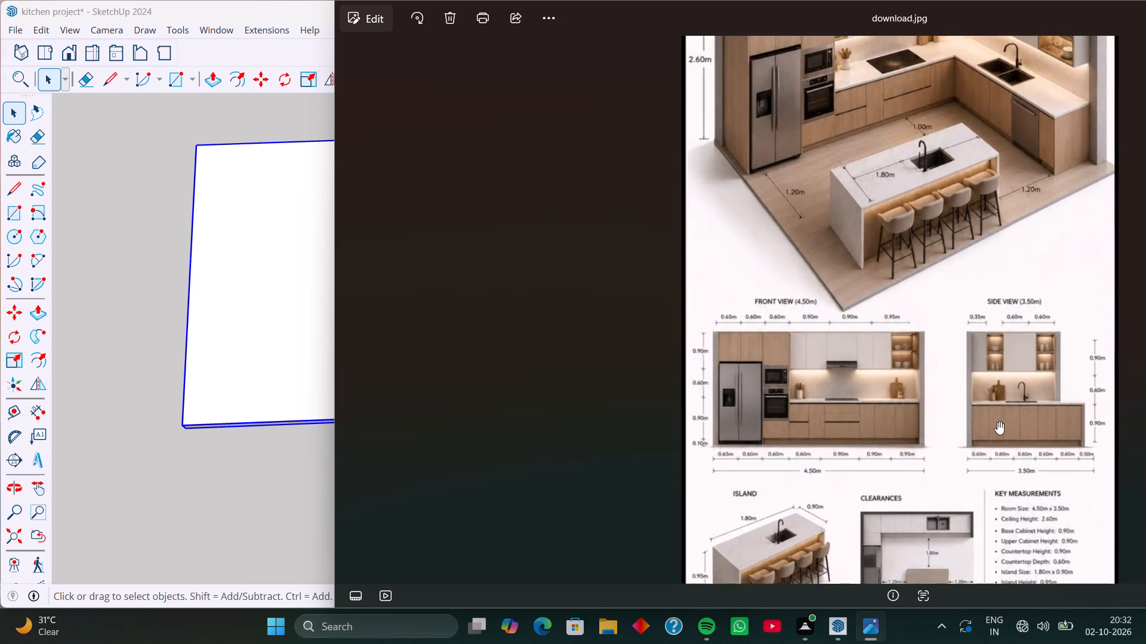
pyautogui.scroll(3, 997, 422)
pyautogui.scroll(3, 864, 462)
pyautogui.scroll(1, 755, 476)
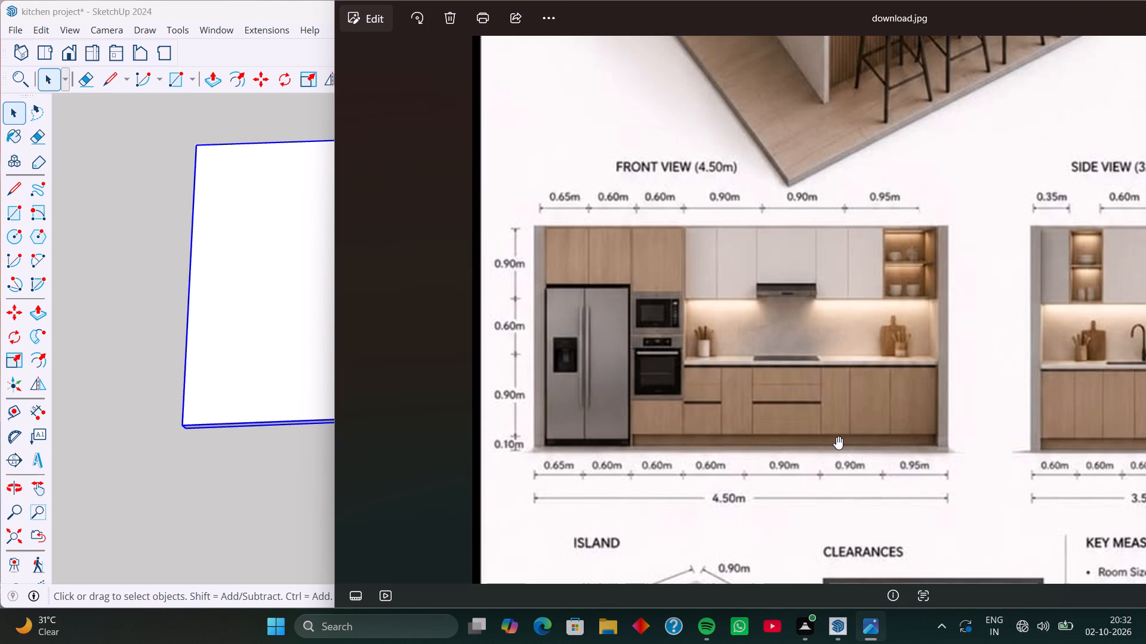
pyautogui.click(190, 502)
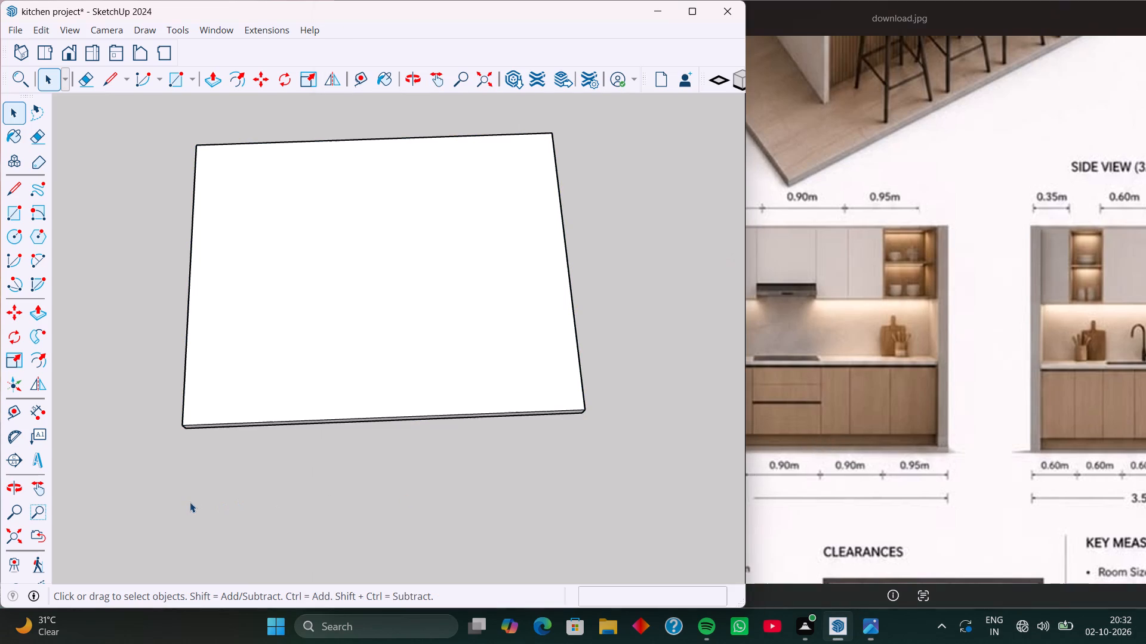
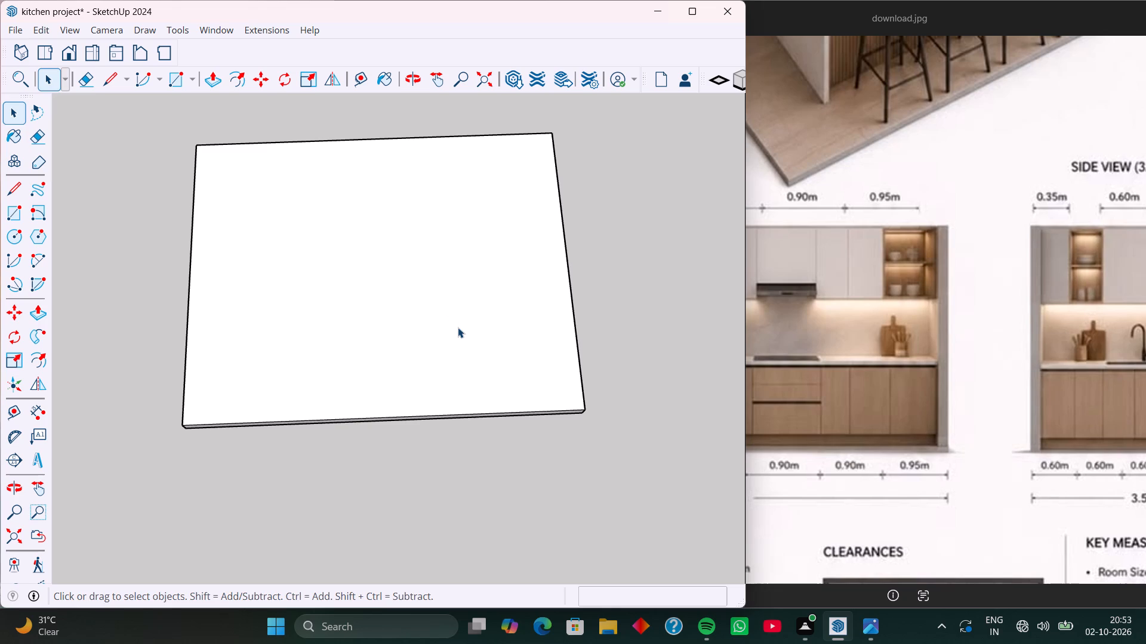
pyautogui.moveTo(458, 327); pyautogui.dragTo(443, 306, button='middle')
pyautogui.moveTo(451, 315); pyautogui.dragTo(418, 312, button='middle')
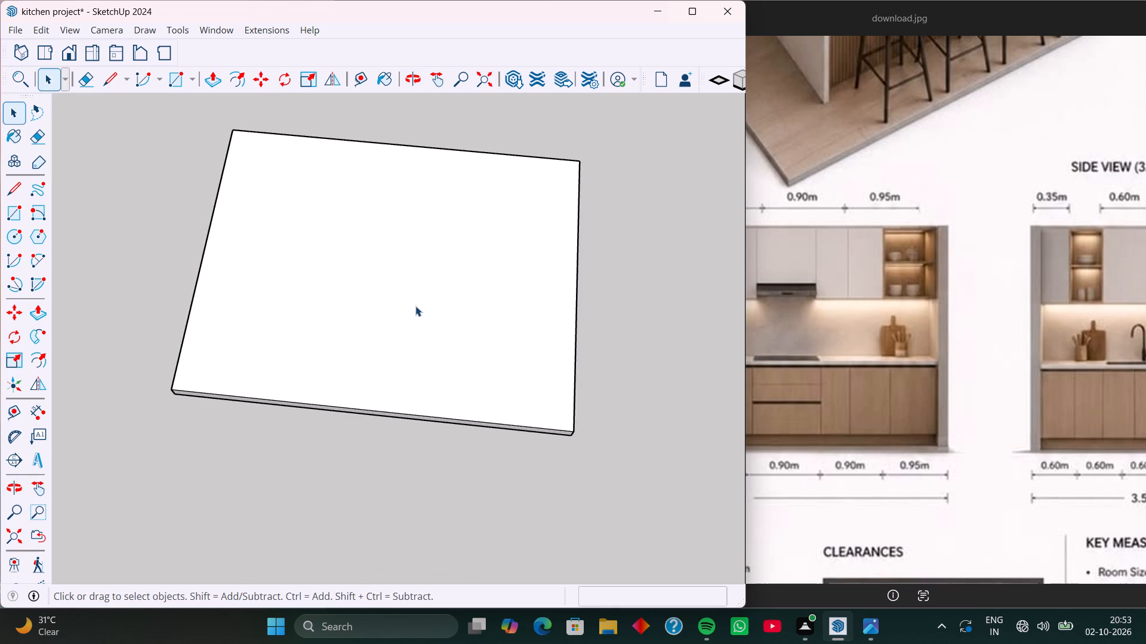
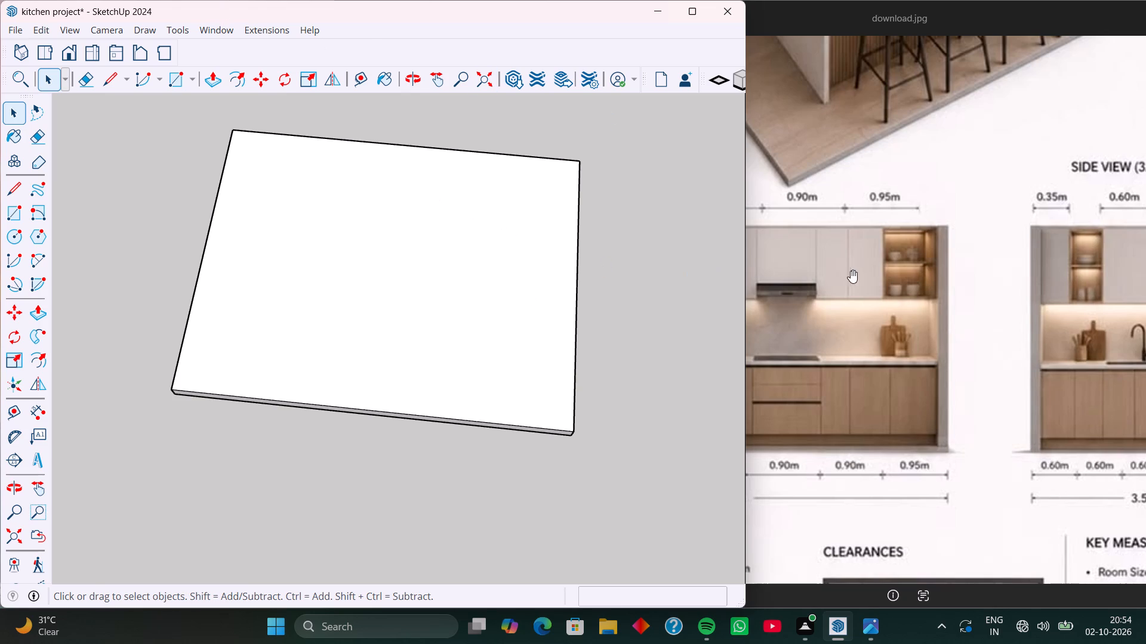
# Draw a 2' by 15' rectangle along the full back edge of the floor slab.
pyautogui.scroll(-9, 868, 278)
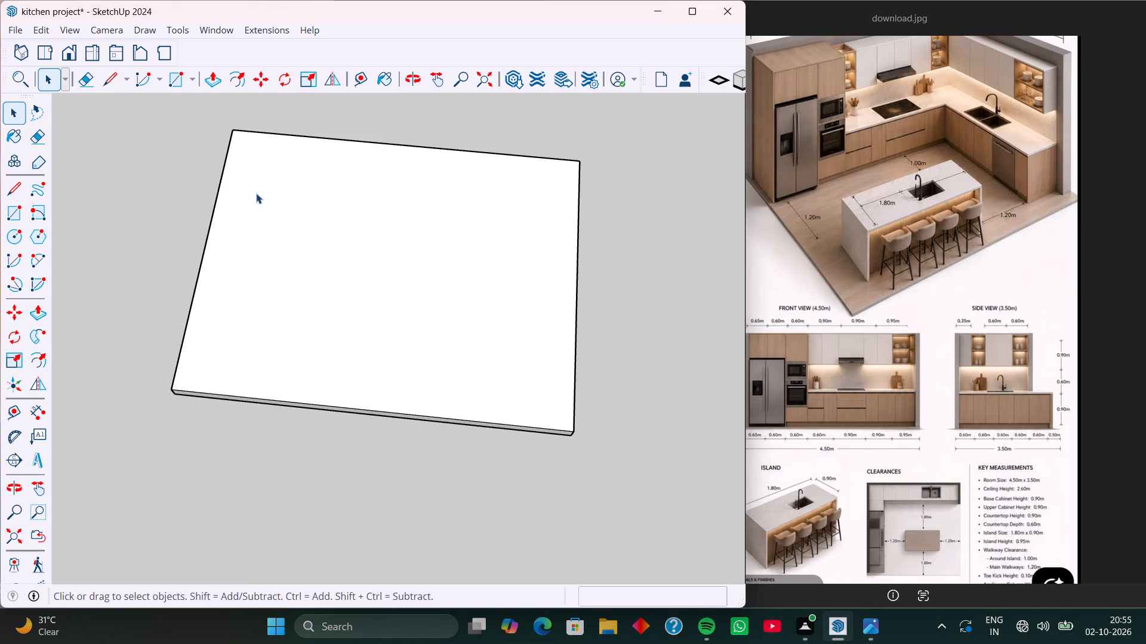
pyautogui.moveTo(255, 189); pyautogui.dragTo(325, 213, button='middle')
pyautogui.moveTo(264, 196); pyautogui.dragTo(251, 206, button='middle')
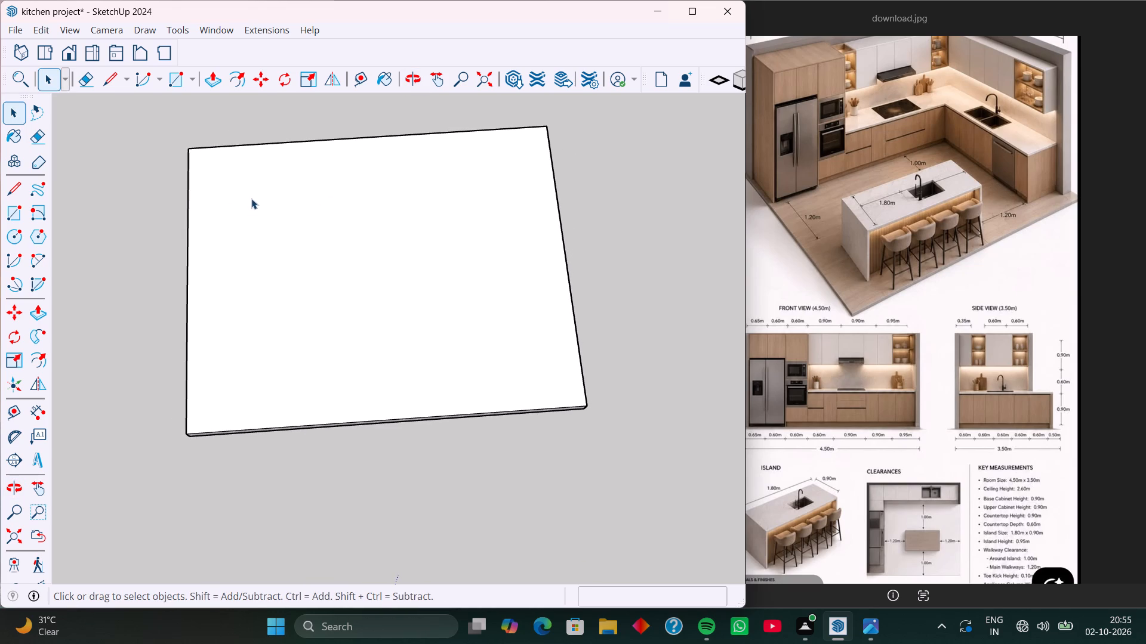
pyautogui.press('r')
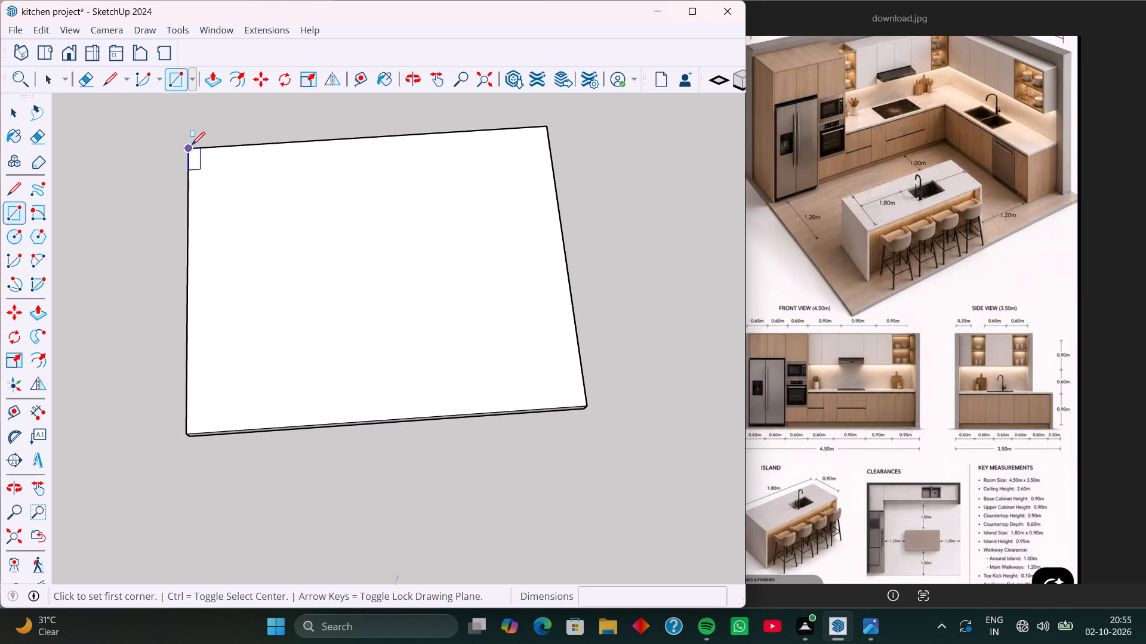
pyautogui.click(190, 145)
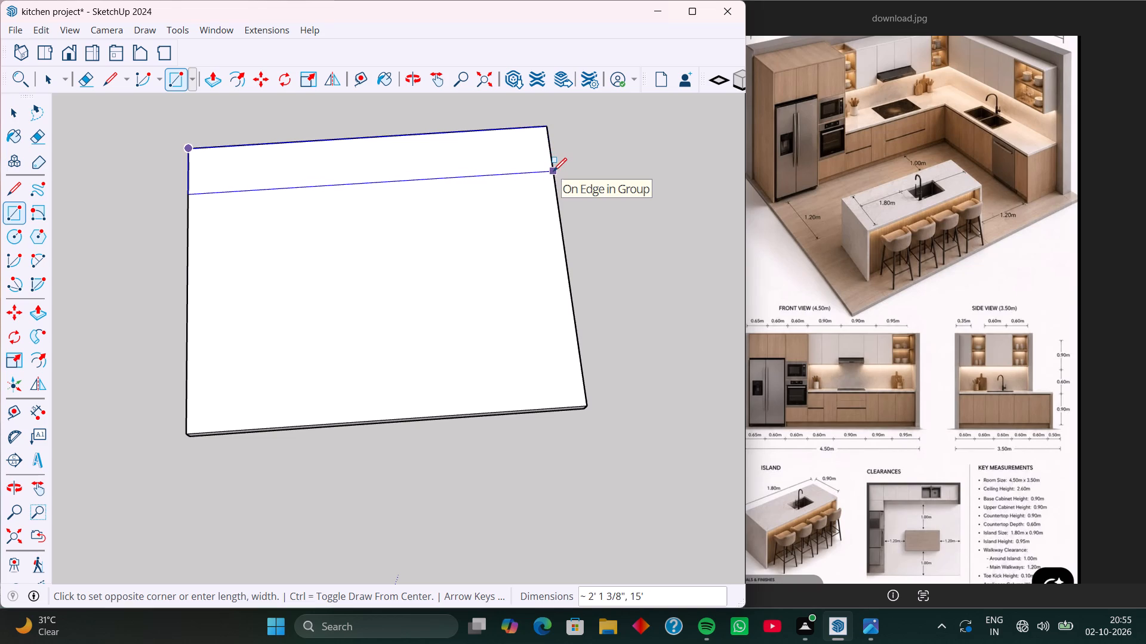
pyautogui.write("2'")
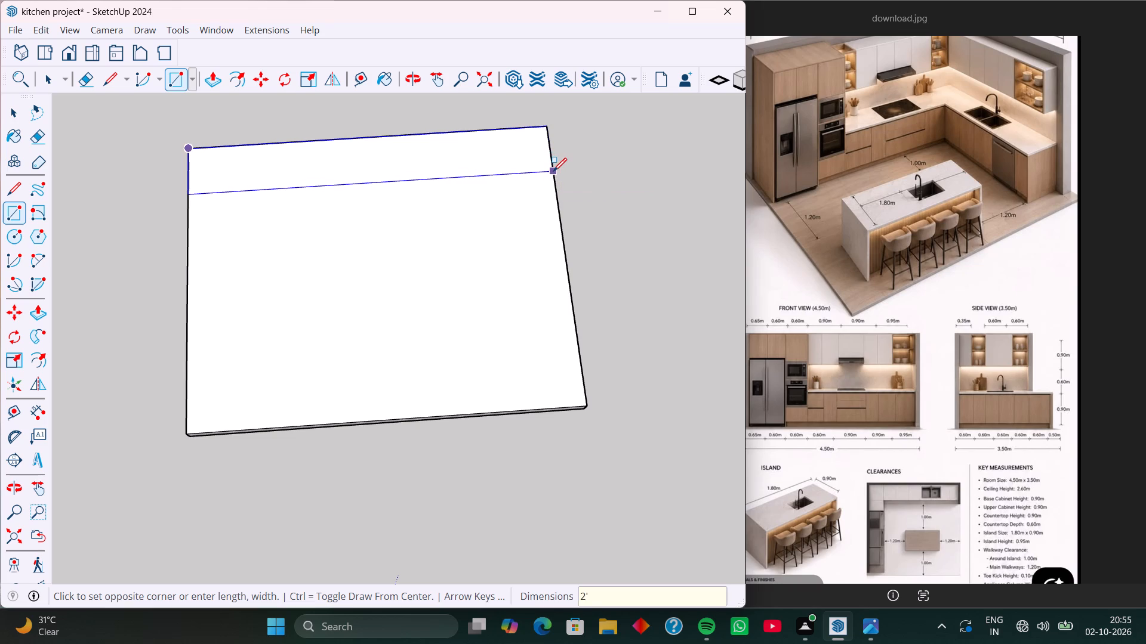
pyautogui.press(',')
pyautogui.write("15'")
pyautogui.press('Return')
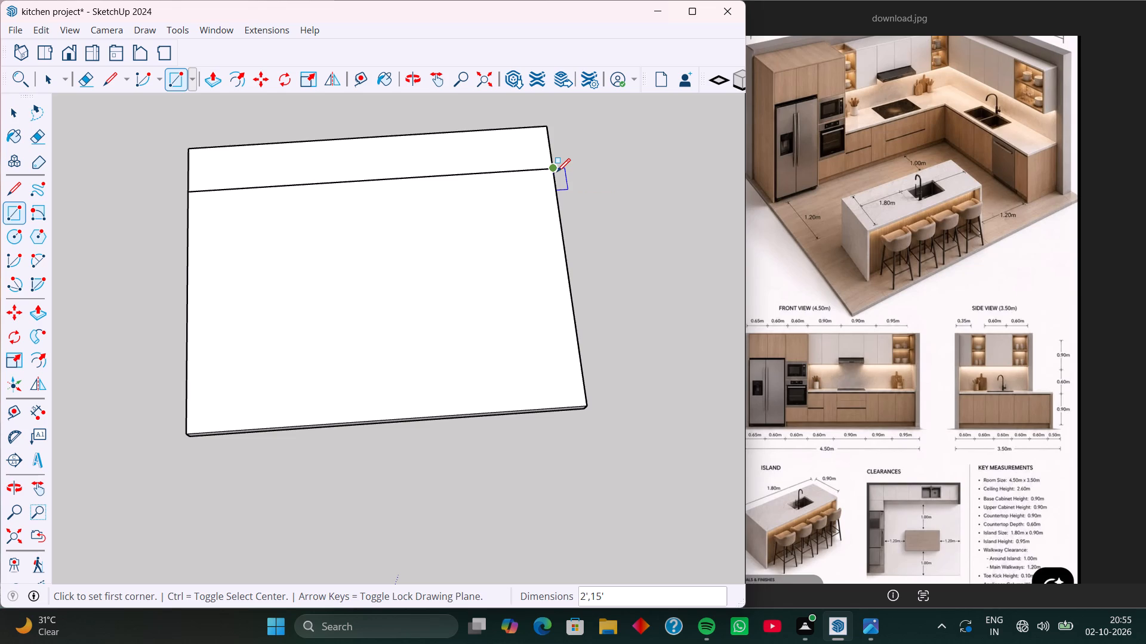
# Draw a 2' by 8' rectangle along the slab's right edge from the strip's front corner and erase the dividing edge to form an L.
pyautogui.click(552, 171)
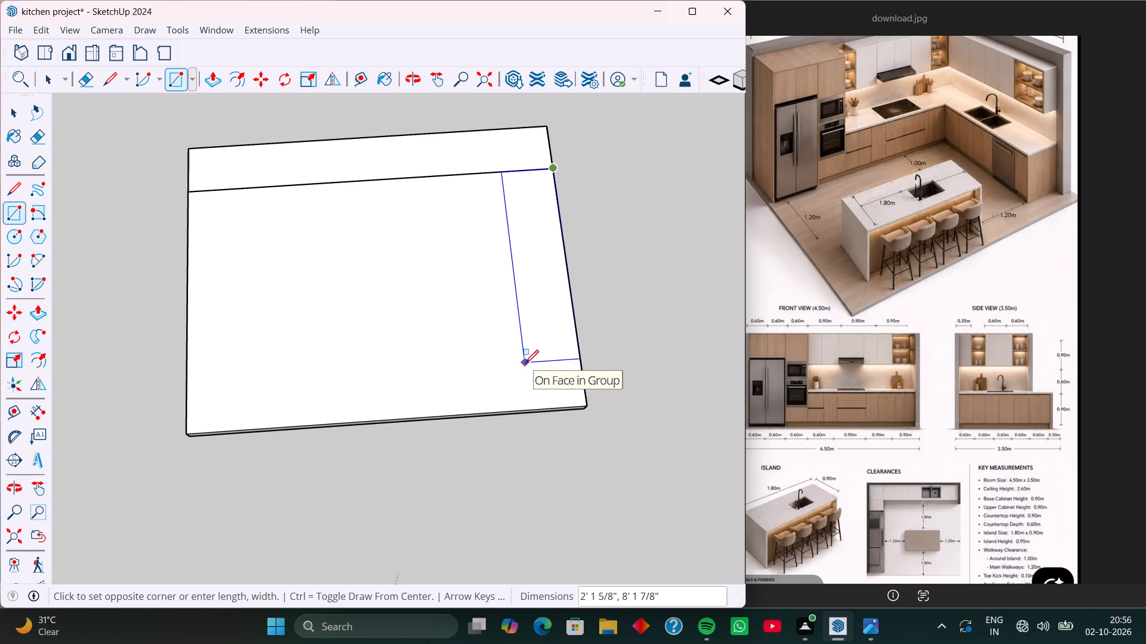
pyautogui.write("2',8'")
pyautogui.press('Return')
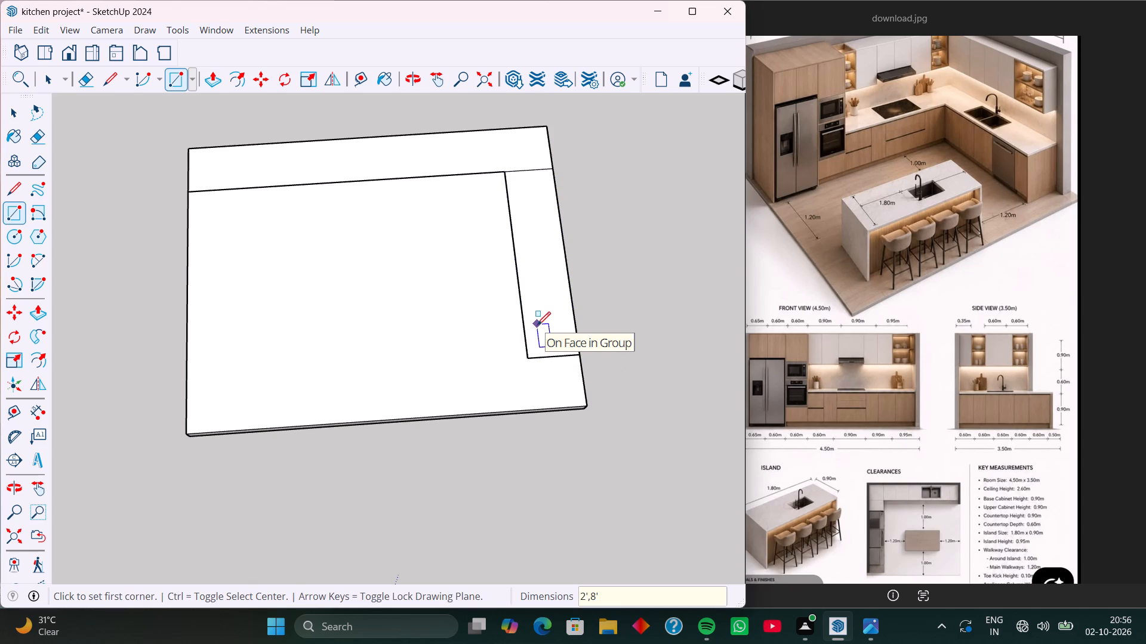
pyautogui.press('e')
pyautogui.scroll(4, 525, 203)
pyautogui.moveTo(523, 143); pyautogui.dragTo(523, 172)
# Extrude the L-shaped face upward by 100 mm and readjust its height to 4".
pyautogui.press('p')
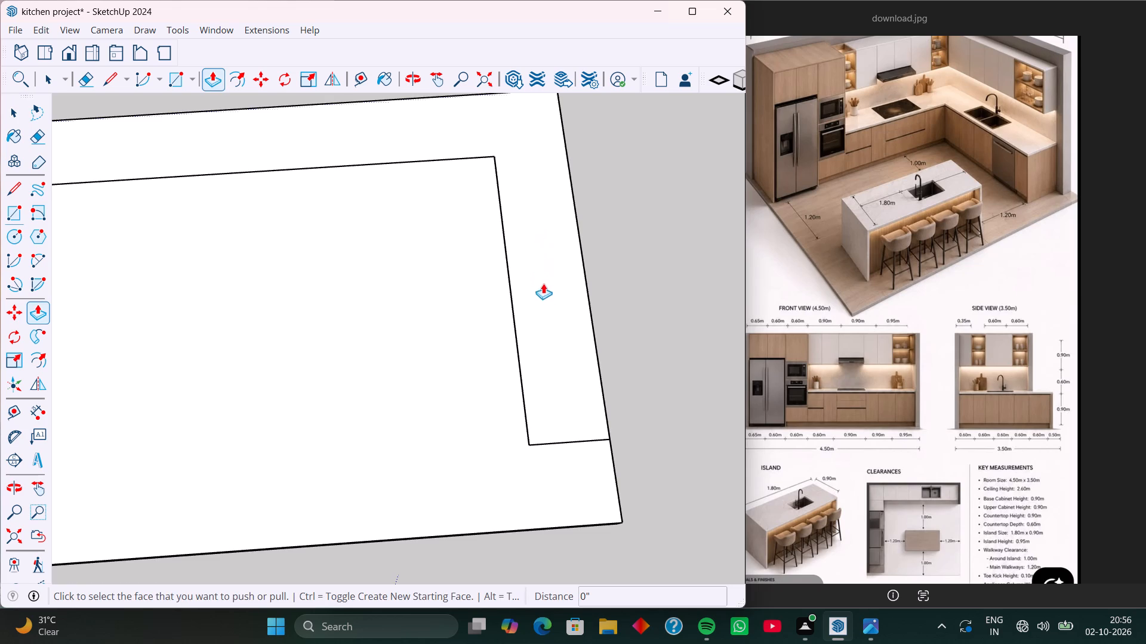
pyautogui.moveTo(548, 321); pyautogui.dragTo(560, 286, button='middle')
pyautogui.click(552, 308)
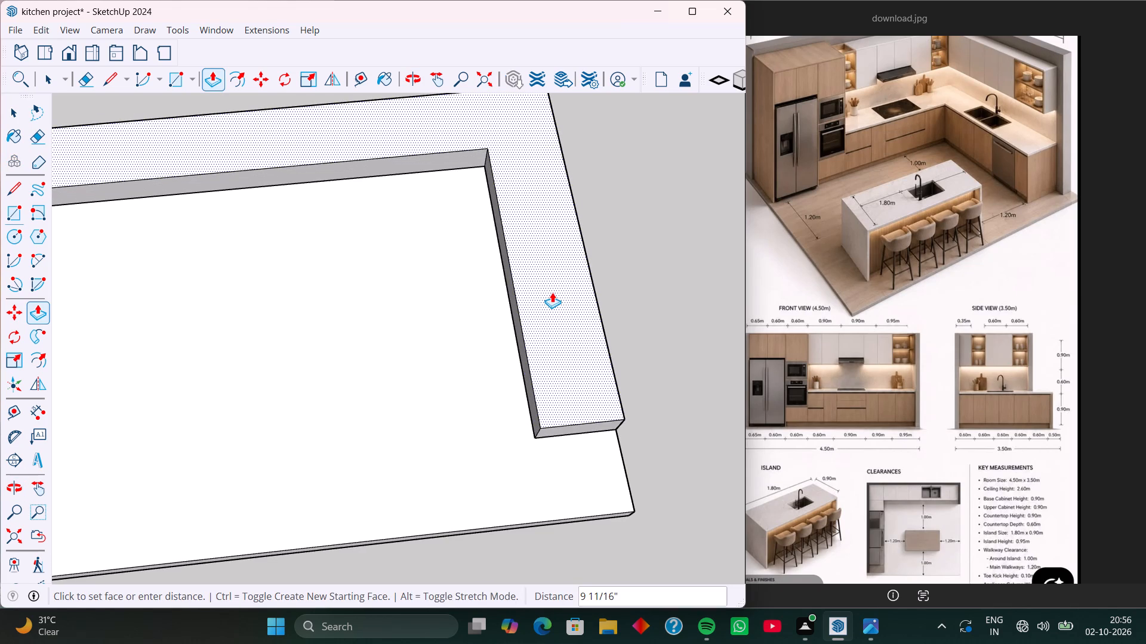
pyautogui.write('100')
pyautogui.write('mm')
pyautogui.press('Return')
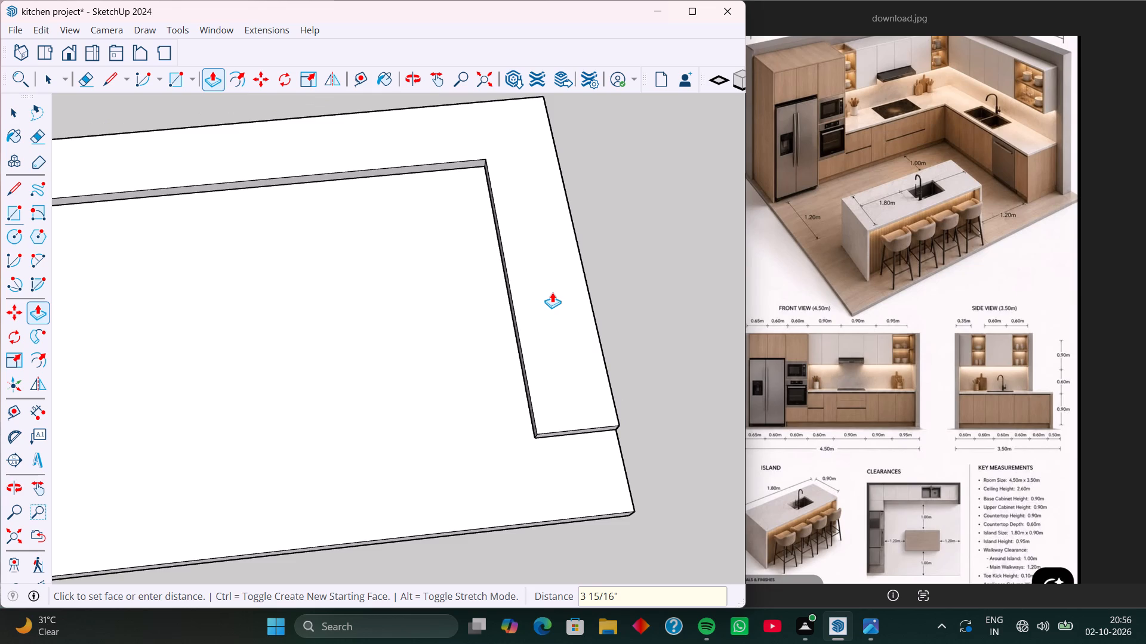
pyautogui.moveTo(566, 345); pyautogui.dragTo(559, 283, button='middle')
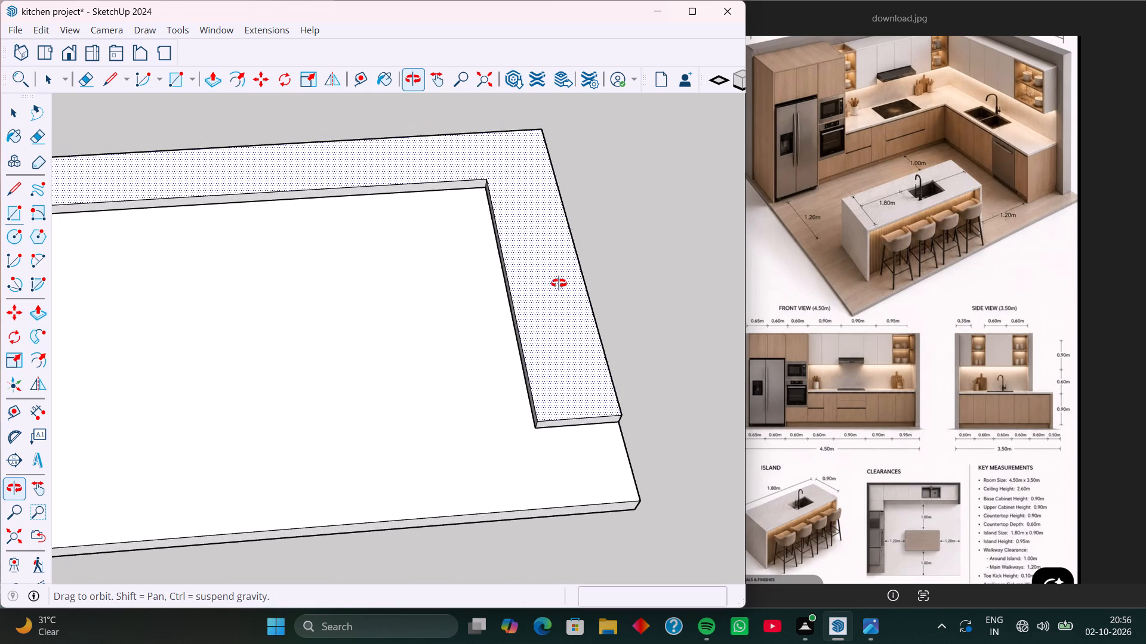
pyautogui.moveTo(559, 283); pyautogui.dragTo(559, 282, button='middle')
pyautogui.press('4')
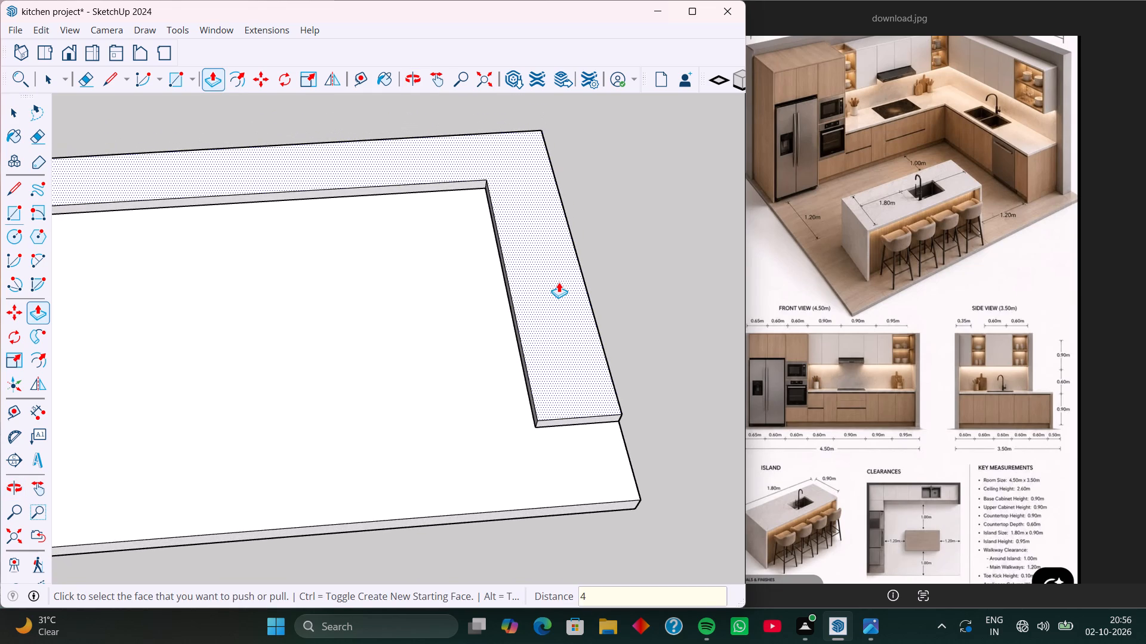
pyautogui.press('Return')
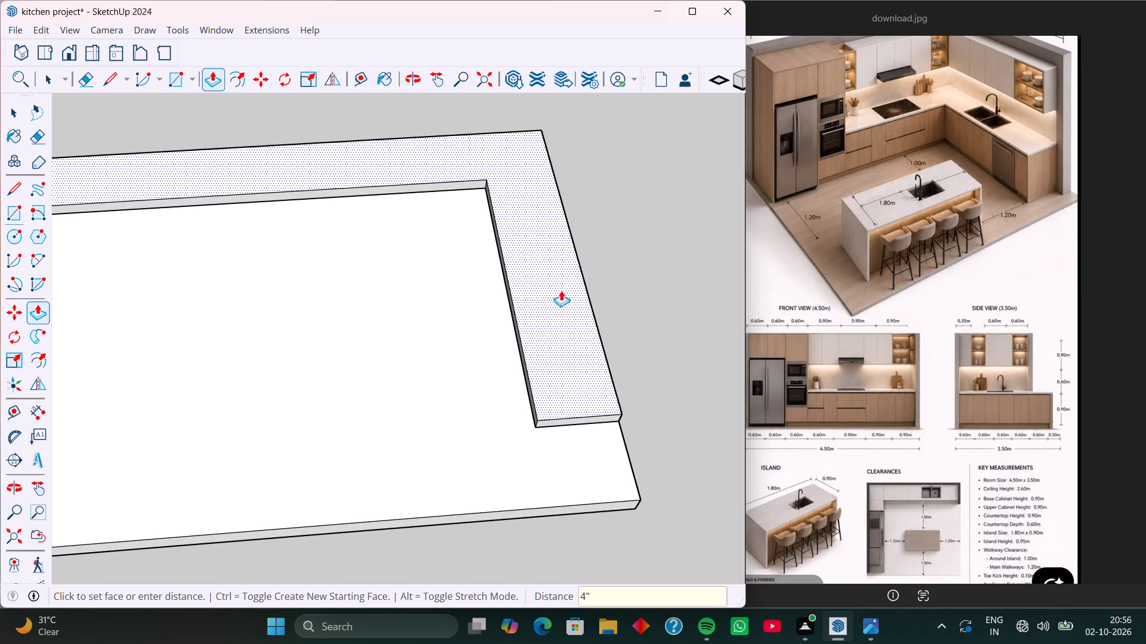
# Select all geometry of the L-shaped base and make it a group.
pyautogui.moveTo(557, 294); pyautogui.dragTo(541, 290, button='middle')
pyautogui.press('space')
pyautogui.tripleClick(541, 280)
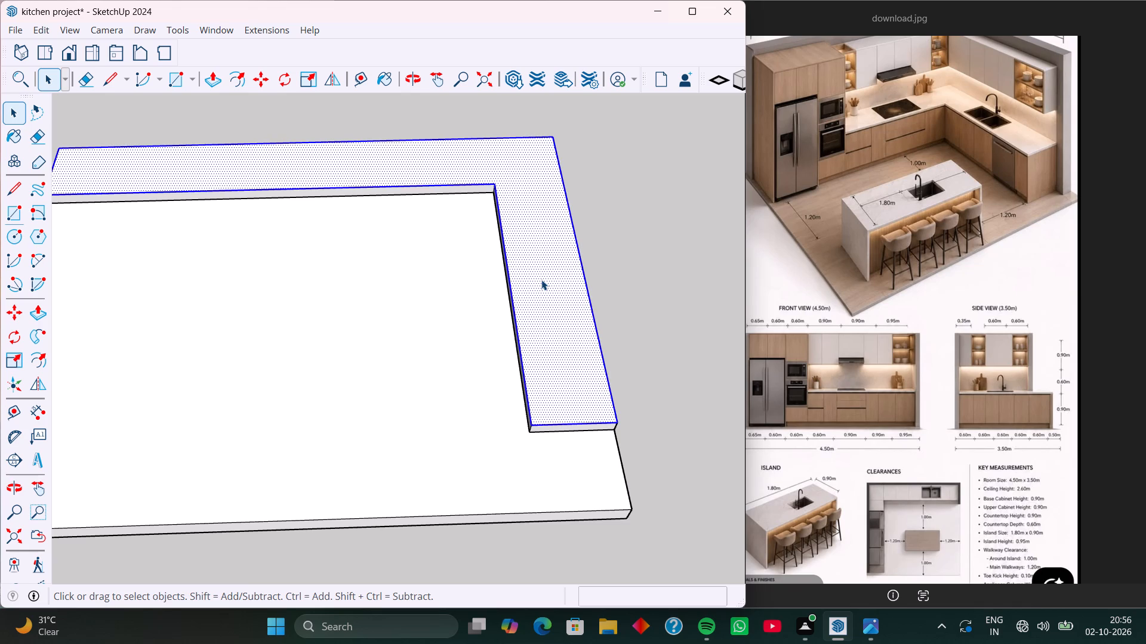
pyautogui.tripleClick(541, 280)
pyautogui.tripleClick(541, 280)
pyautogui.click(541, 280)
pyautogui.rightClick(541, 280)
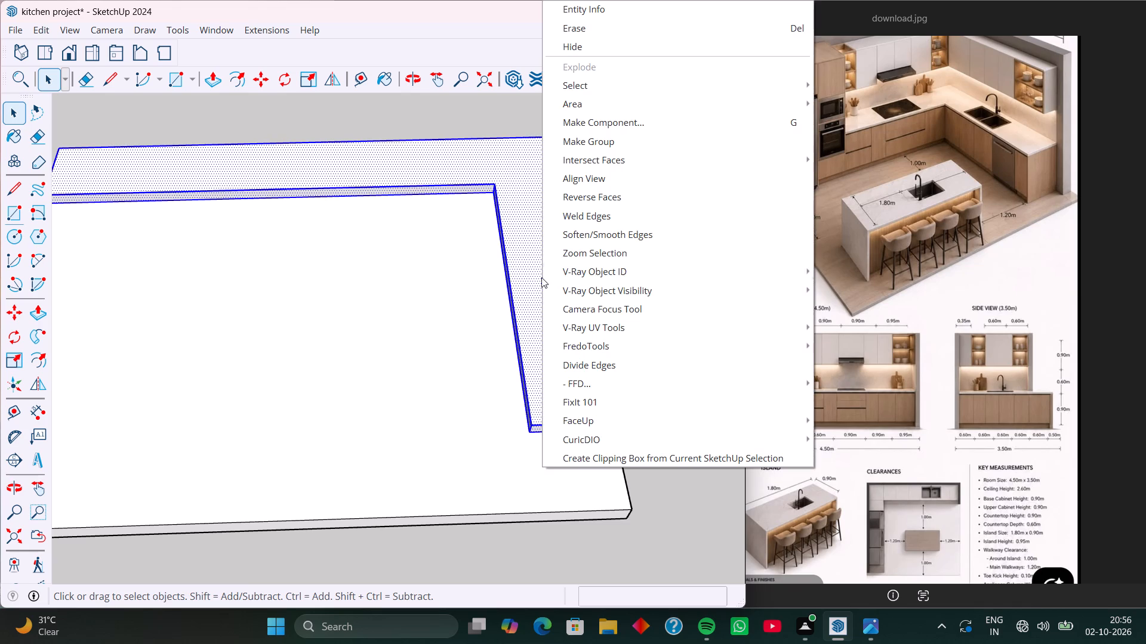
pyautogui.click(617, 146)
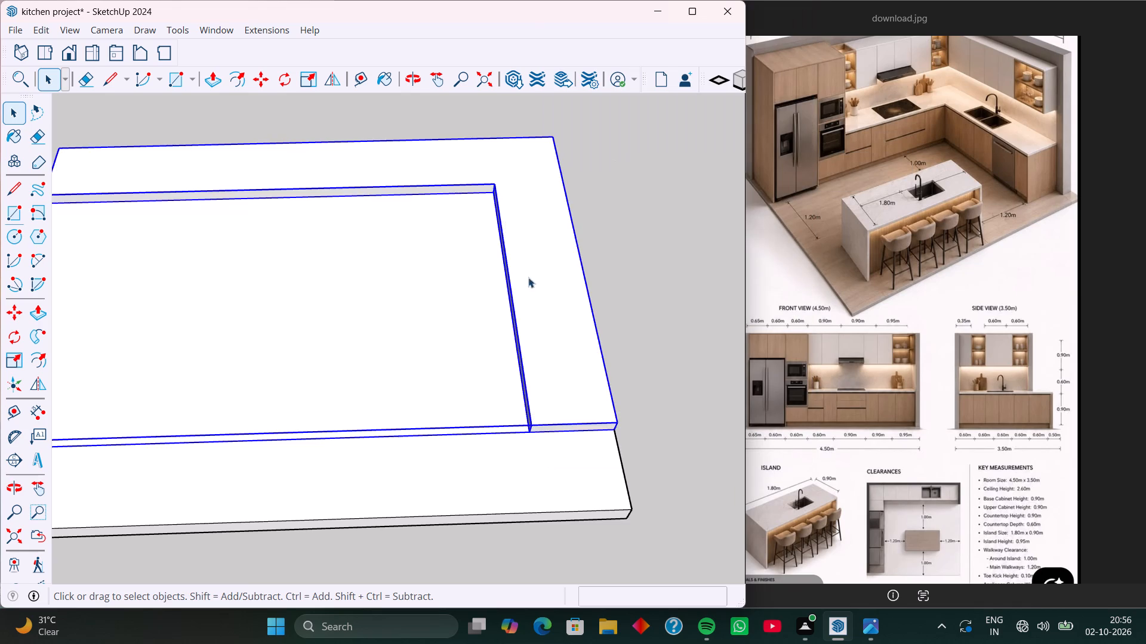
# Copy only the top face from inside the L-shaped base group and paste it in place outside the group.
pyautogui.scroll(-6, 485, 301)
pyautogui.moveTo(472, 336); pyautogui.dragTo(442, 331, button='middle')
pyautogui.moveTo(443, 331); pyautogui.dragTo(475, 336, button='middle')
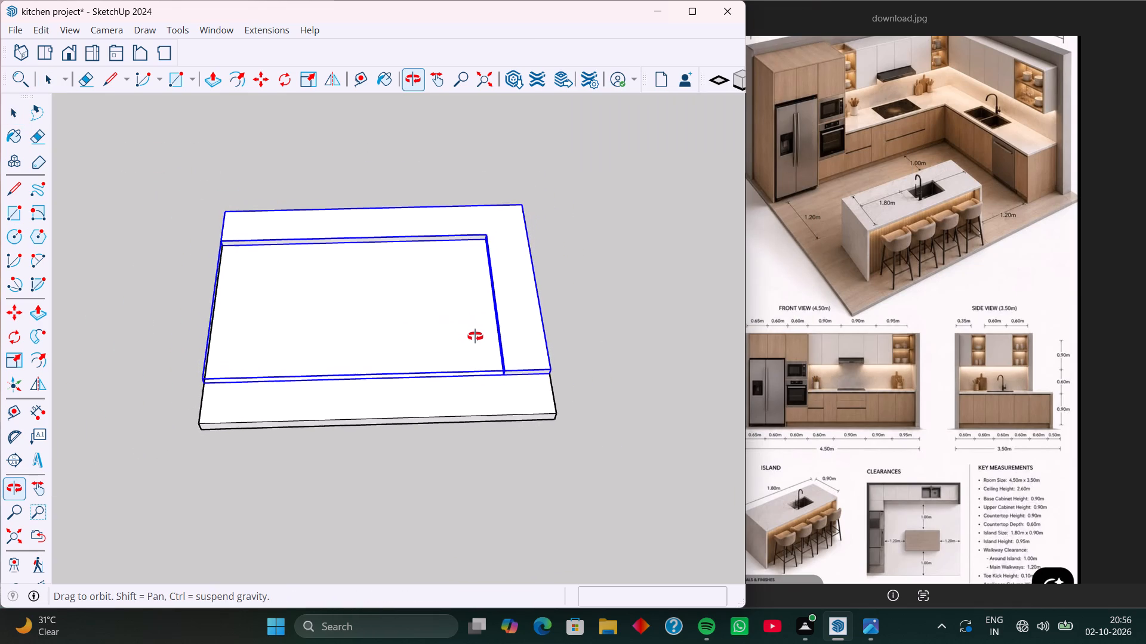
pyautogui.moveTo(475, 336); pyautogui.dragTo(477, 337, button='middle')
pyautogui.scroll(3, 480, 337)
pyautogui.moveTo(464, 329); pyautogui.dragTo(472, 349, button='middle')
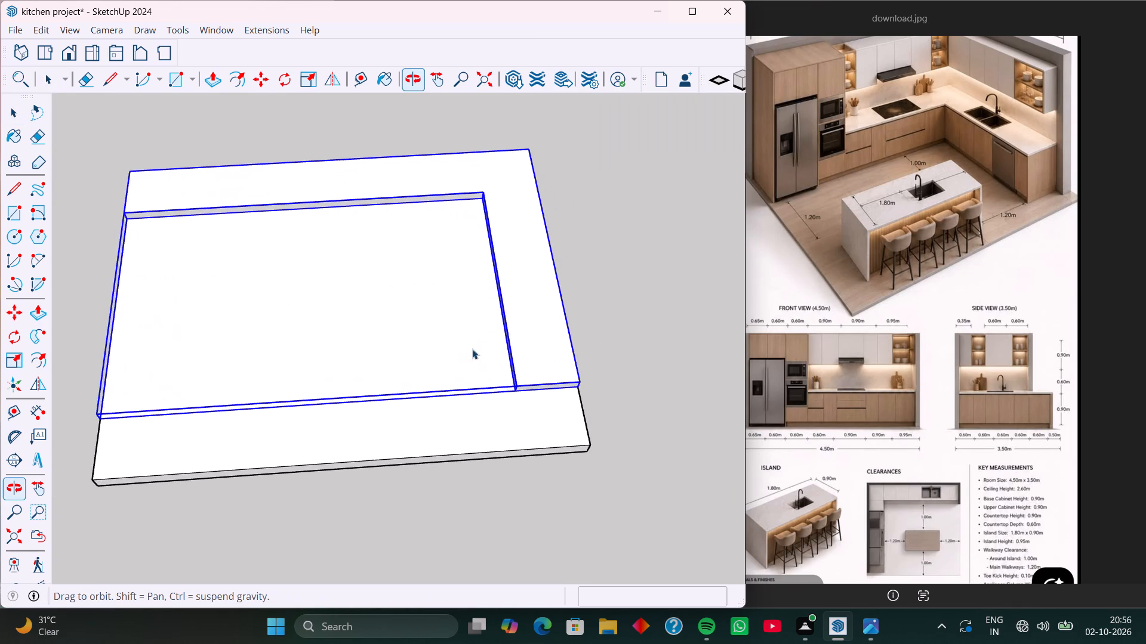
pyautogui.moveTo(472, 349); pyautogui.dragTo(473, 355, button='middle')
pyautogui.moveTo(480, 321); pyautogui.dragTo(489, 363, button='middle')
pyautogui.scroll(3, 511, 329)
pyautogui.tripleClick(515, 326)
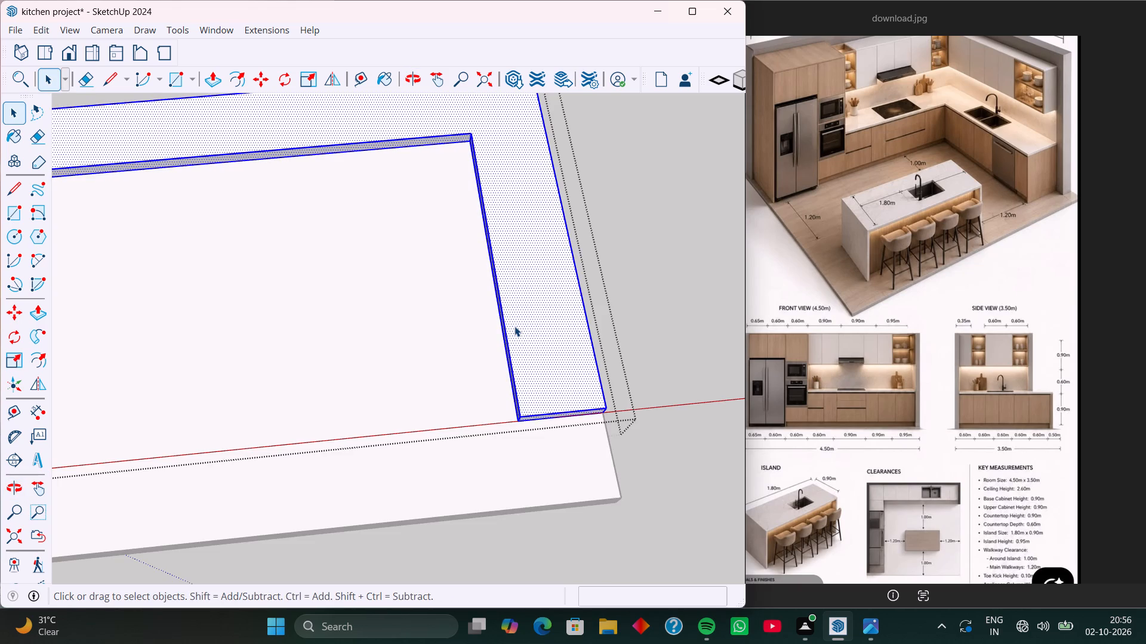
pyautogui.click(515, 326)
pyautogui.click(525, 327)
pyautogui.moveTo(526, 330); pyautogui.dragTo(525, 301, button='middle')
pyautogui.click(525, 299)
pyautogui.moveTo(525, 301); pyautogui.dragTo(524, 253, button='middle')
pyautogui.doubleClick(535, 299)
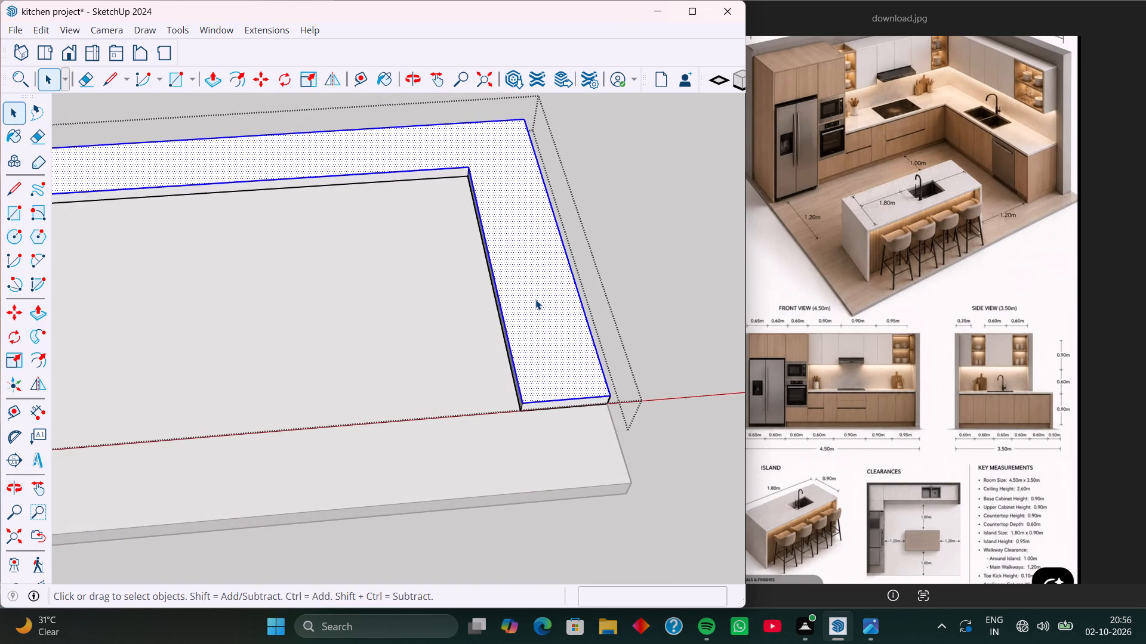
pyautogui.moveTo(535, 299); pyautogui.dragTo(644, 225, button='middle')
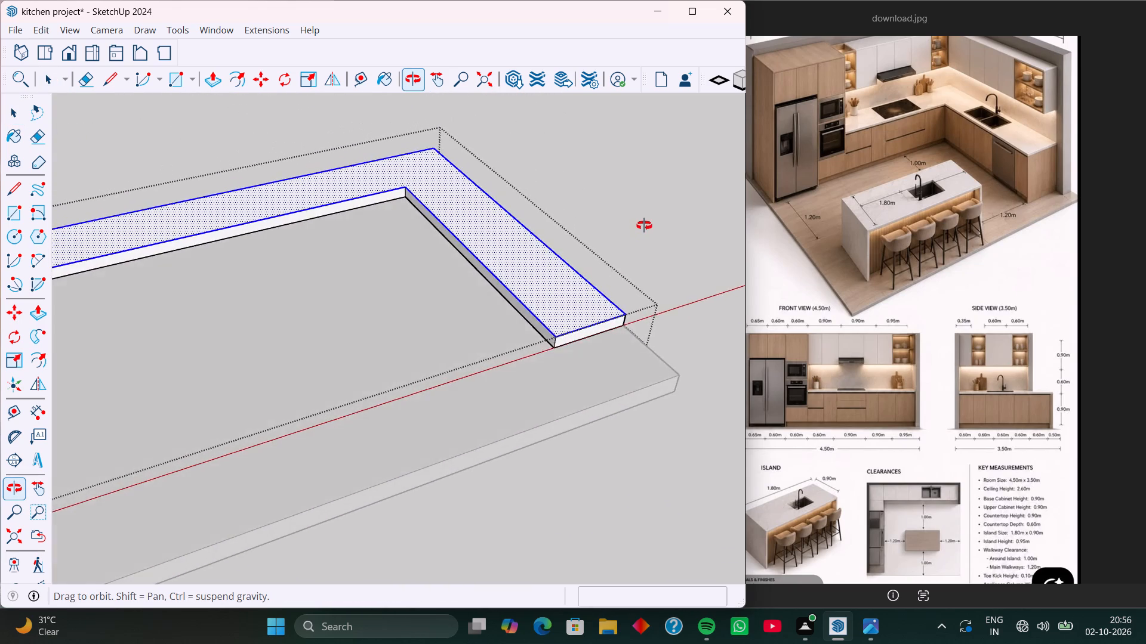
pyautogui.moveTo(644, 225); pyautogui.dragTo(501, 251, button='middle')
pyautogui.scroll(-1, 525, 275)
pyautogui.moveTo(530, 289); pyautogui.dragTo(420, 261, button='middle')
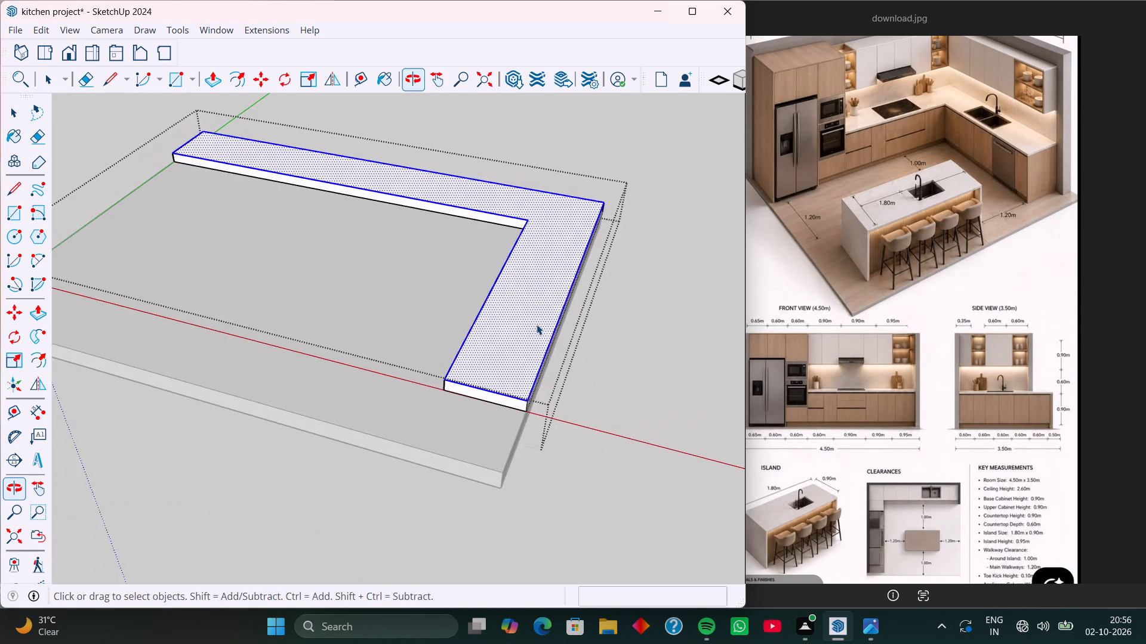
pyautogui.moveTo(540, 324); pyautogui.dragTo(368, 230, button='middle')
pyautogui.moveTo(432, 273); pyautogui.dragTo(483, 405, button='middle')
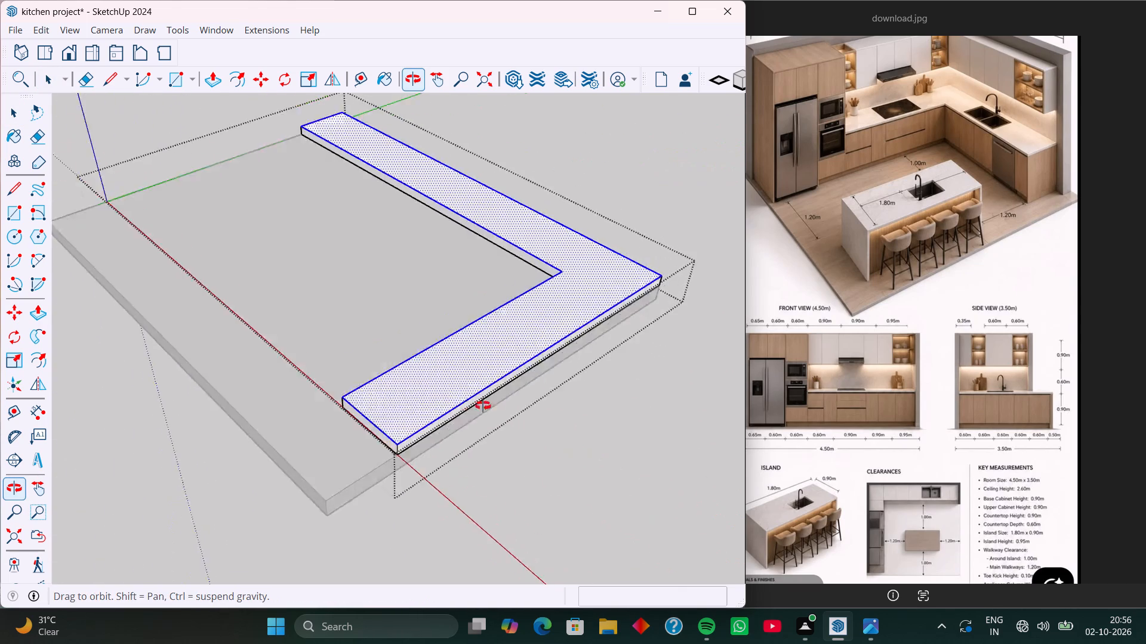
pyautogui.moveTo(483, 405); pyautogui.dragTo(610, 407, button='middle')
pyautogui.moveTo(538, 360); pyautogui.dragTo(608, 372, button='middle')
pyautogui.click(574, 351)
pyautogui.moveTo(574, 351); pyautogui.dragTo(620, 360, button='middle')
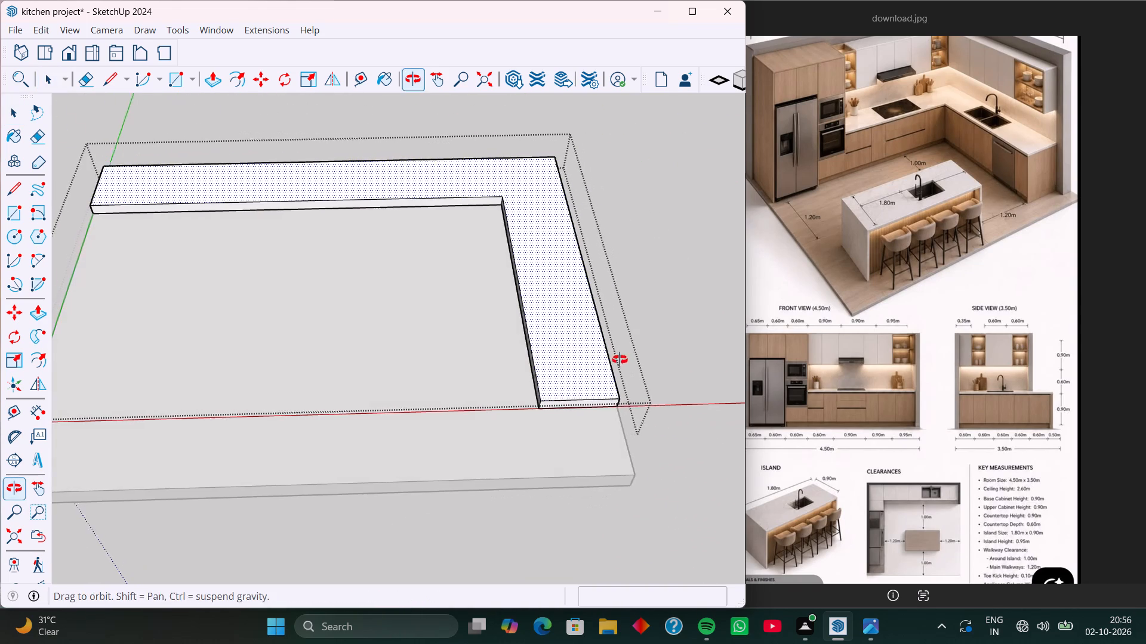
pyautogui.moveTo(620, 360); pyautogui.dragTo(620, 360, button='middle')
pyautogui.hotkey('ctrl', 'c')
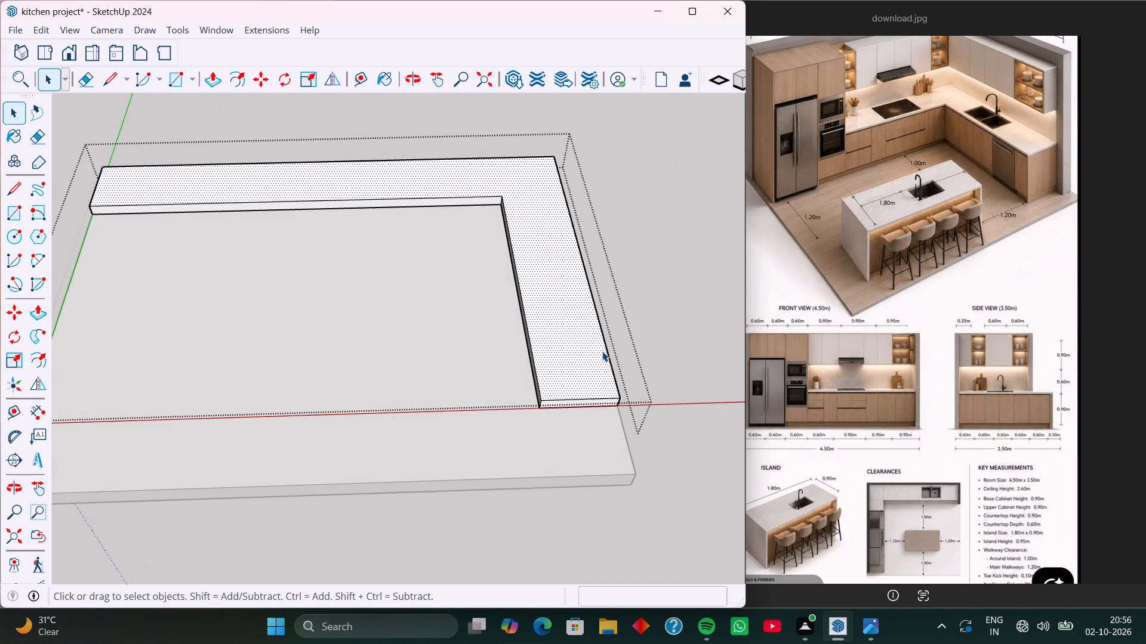
pyautogui.click(666, 330)
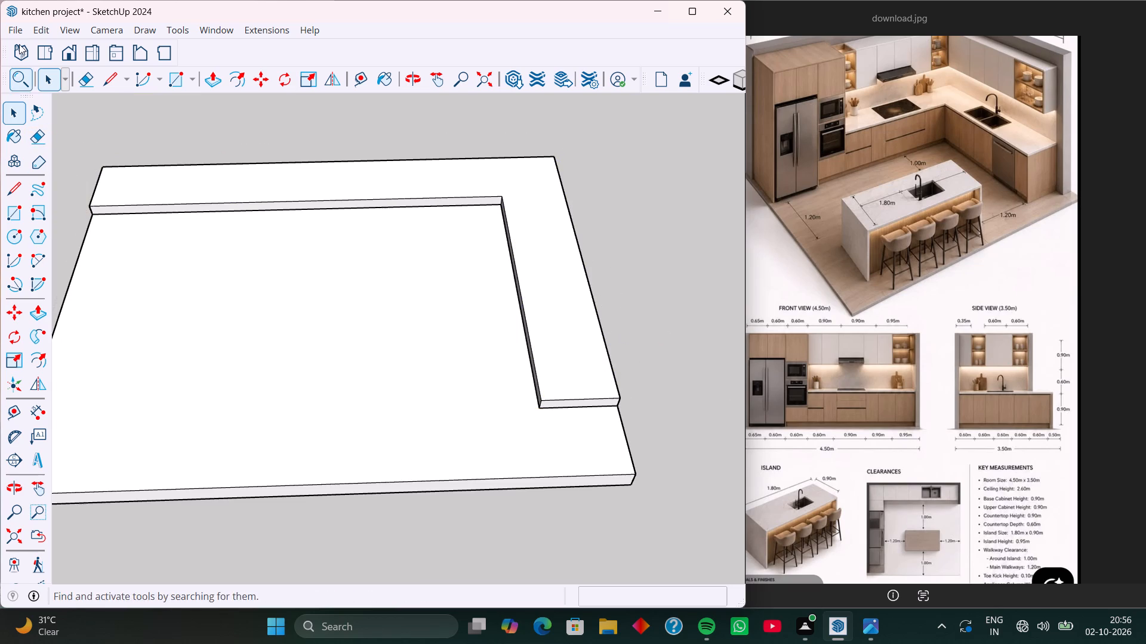
pyautogui.click(46, 32)
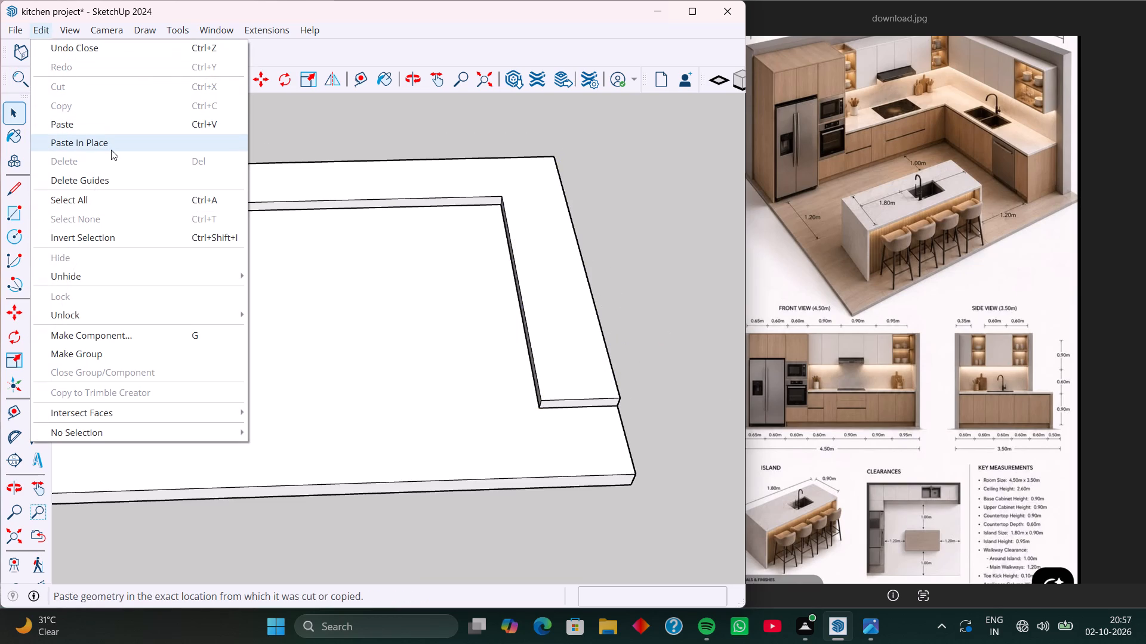
pyautogui.click(111, 147)
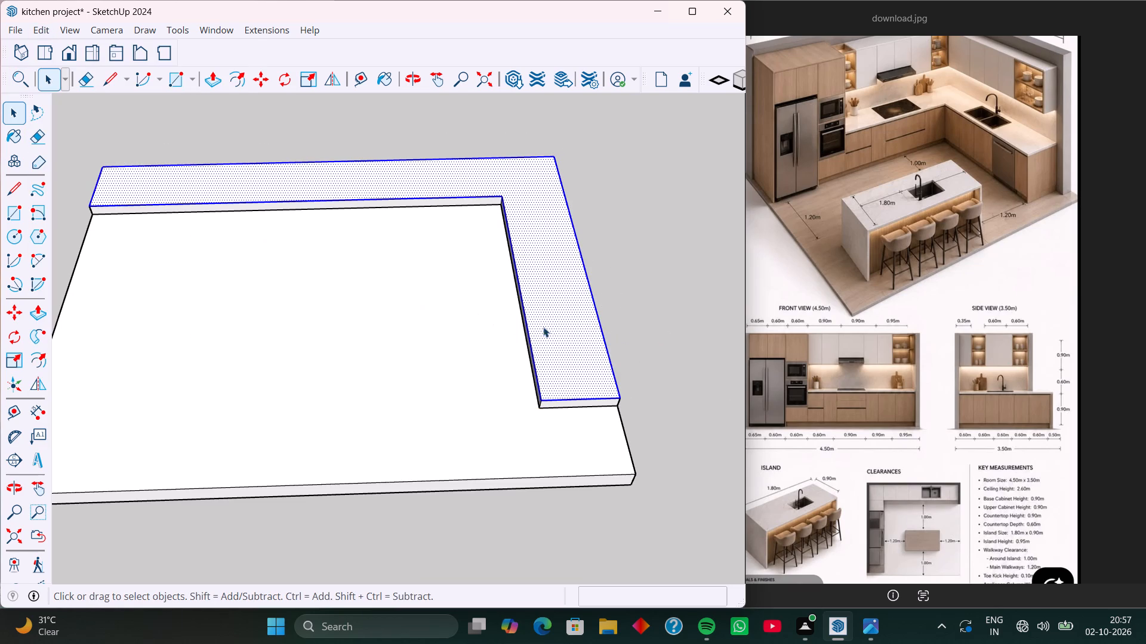
# Extrude the pasted L-shaped face upward by 2'4" to form the base cabinet body.
pyautogui.press('p')
pyautogui.click(559, 334)
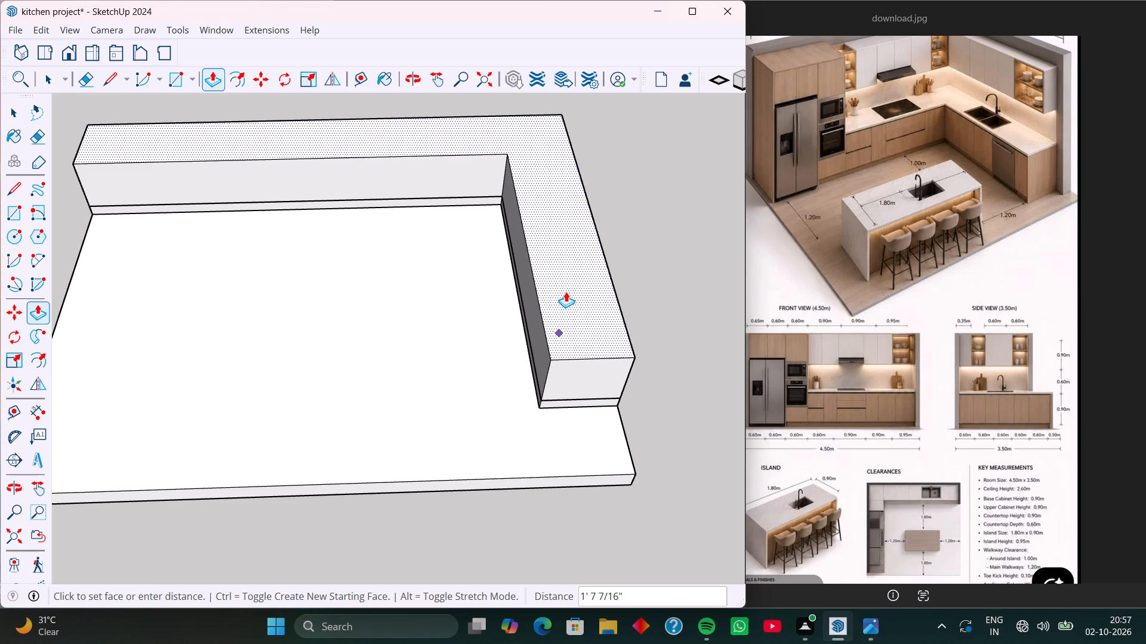
pyautogui.write("2'4")
pyautogui.press('Return')
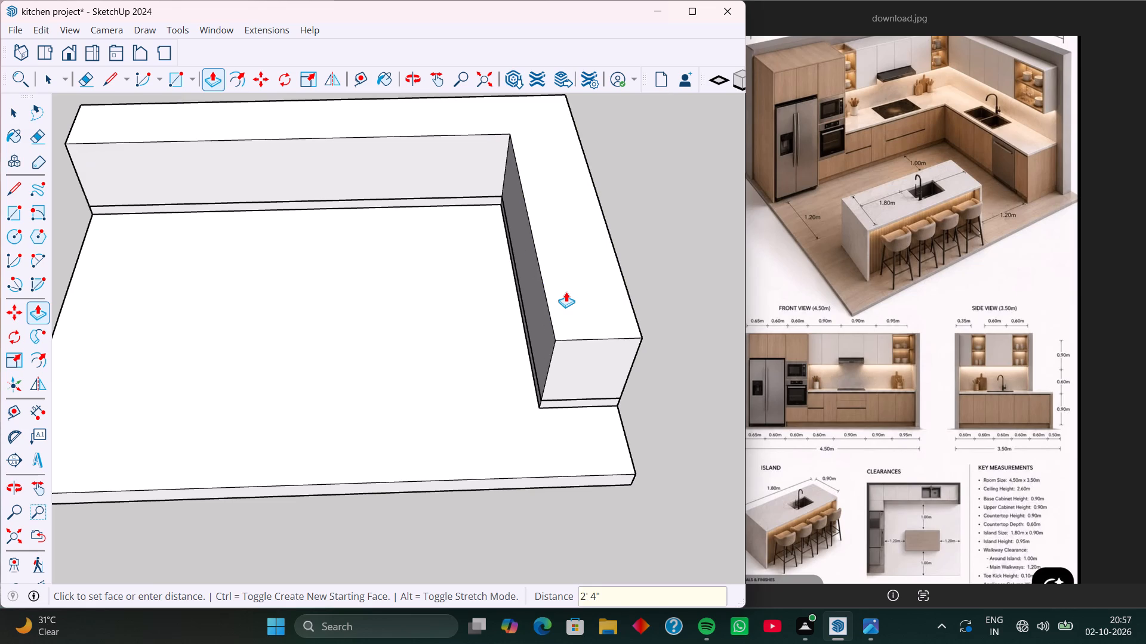
# Select all geometry of the extruded L-shaped base cabinet body and make it a group.
pyautogui.press('space')
pyautogui.tripleClick(583, 286)
pyautogui.tripleClick(583, 286)
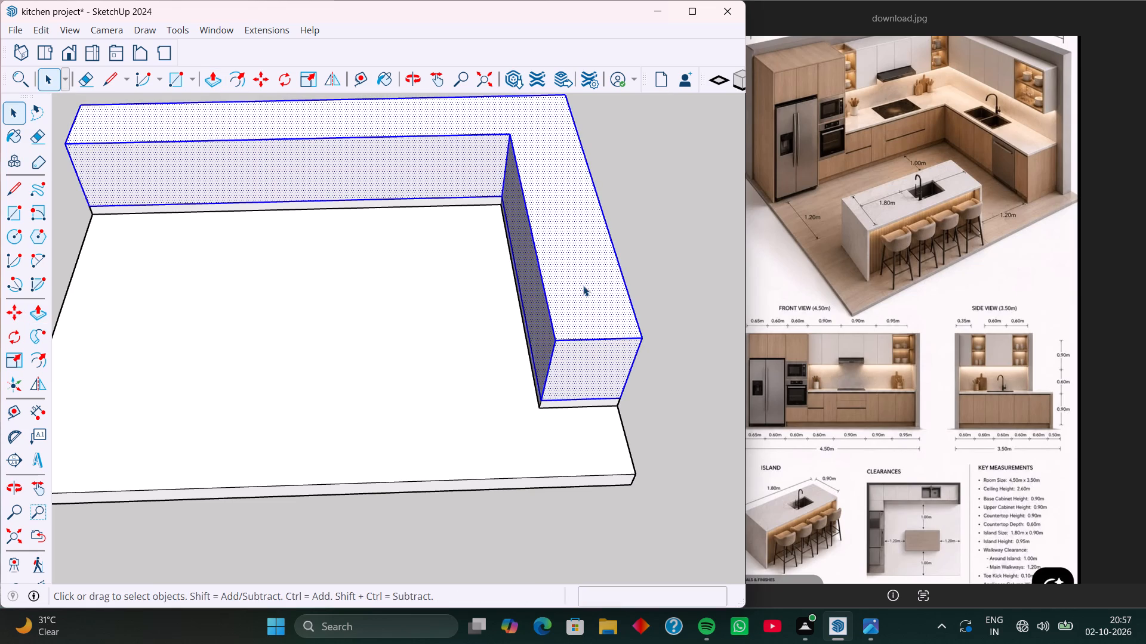
pyautogui.tripleClick(583, 286)
pyautogui.tripleClick(583, 286)
pyautogui.rightClick(583, 286)
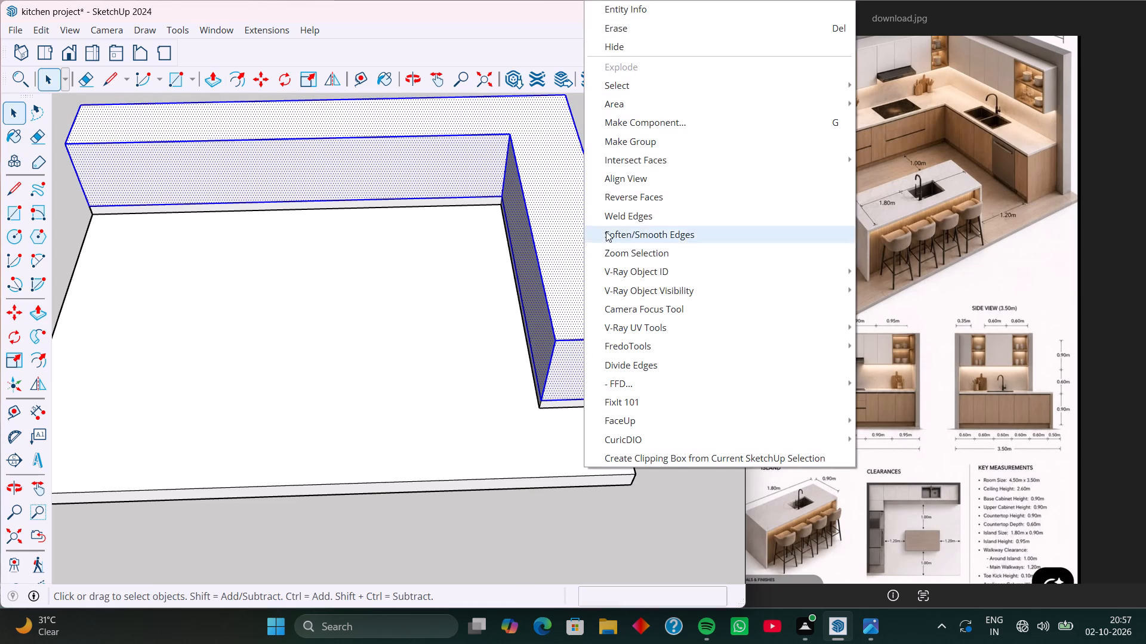
pyautogui.click(631, 140)
# Copy only the top face from inside the cabinet body group and paste it in place outside the group.
pyautogui.click(575, 240)
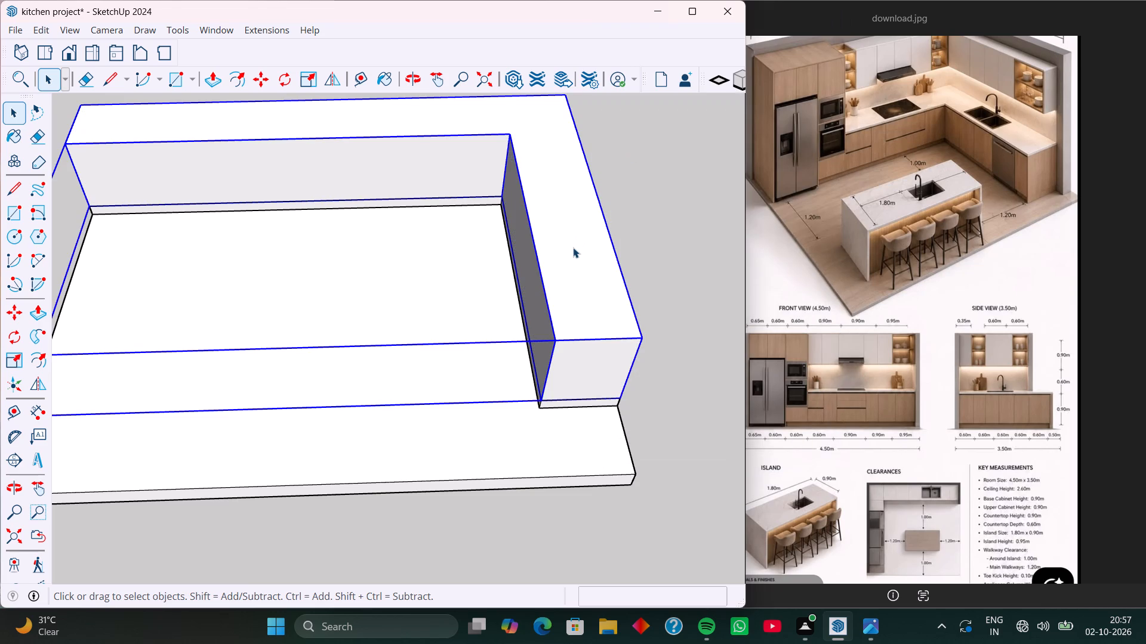
pyautogui.tripleClick(573, 247)
pyautogui.doubleClick(573, 247)
pyautogui.click(569, 247)
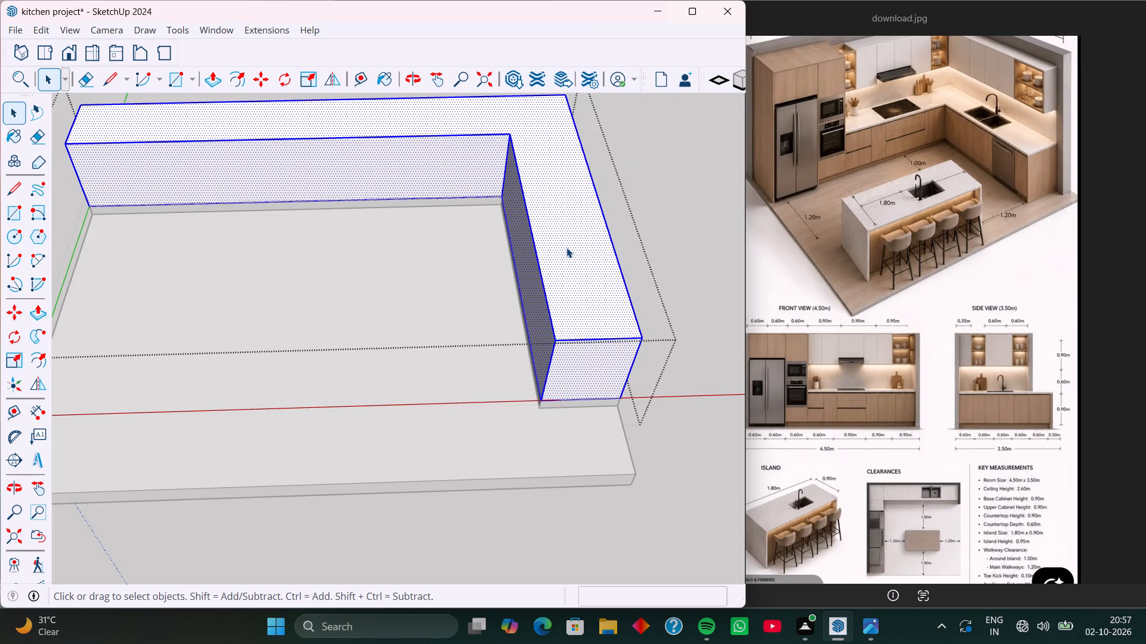
pyautogui.click(566, 247)
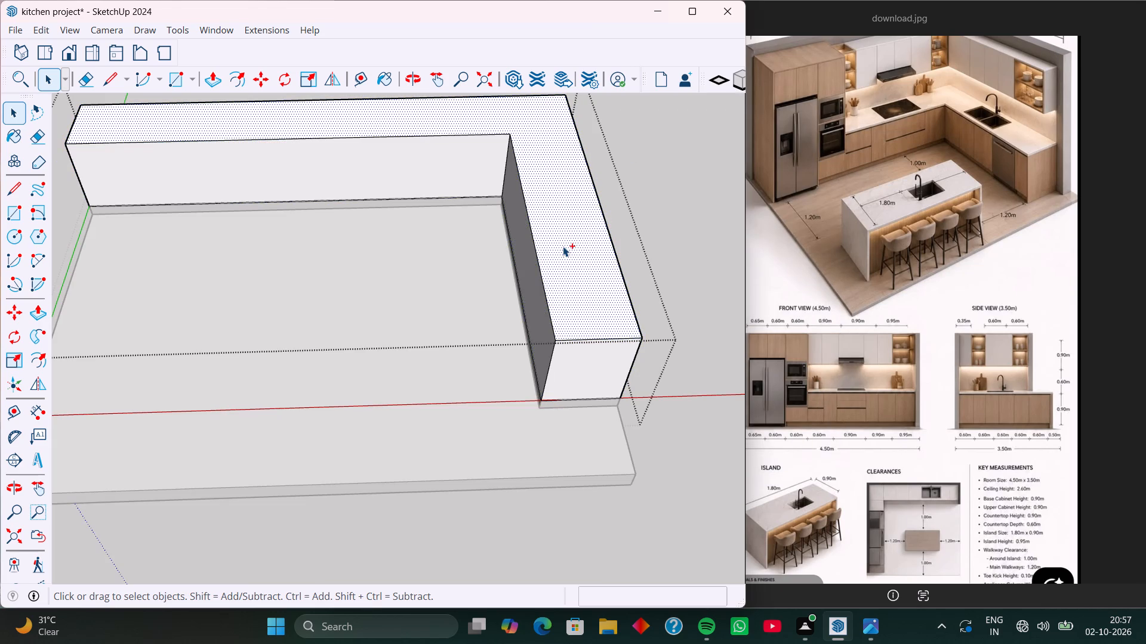
pyautogui.hotkey('ctrl', 'c')
pyautogui.click(689, 230)
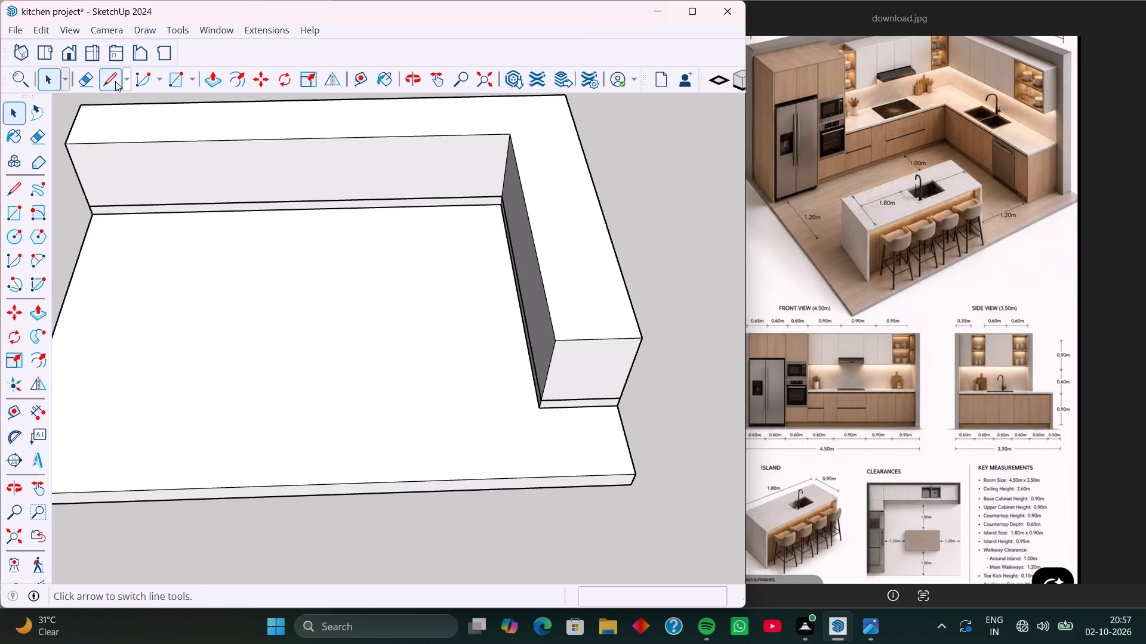
pyautogui.click(45, 30)
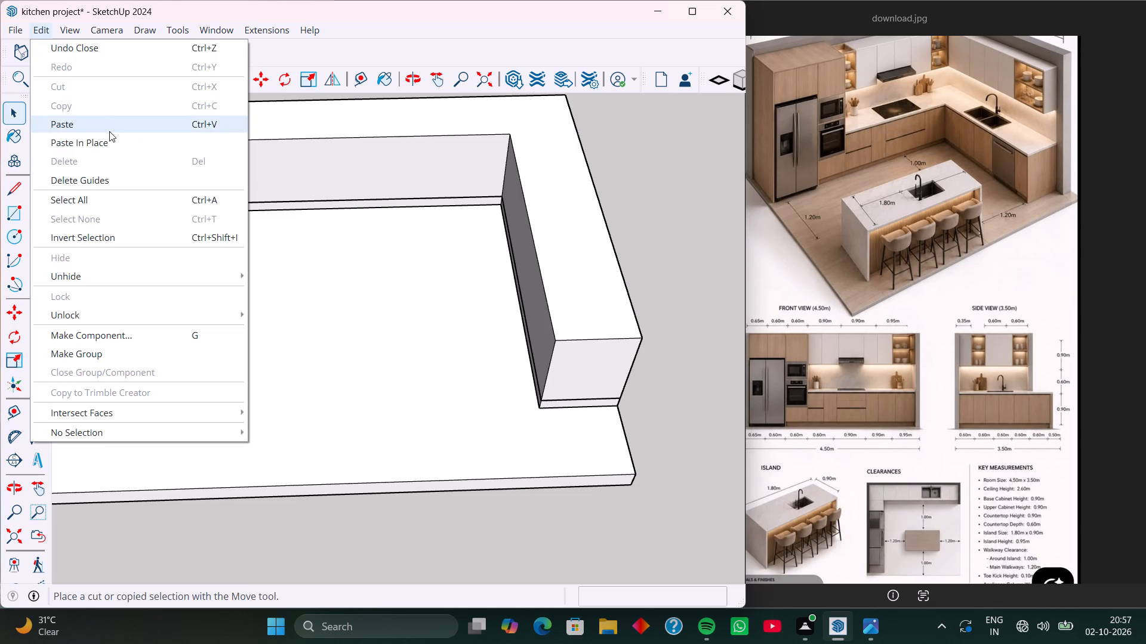
pyautogui.click(112, 140)
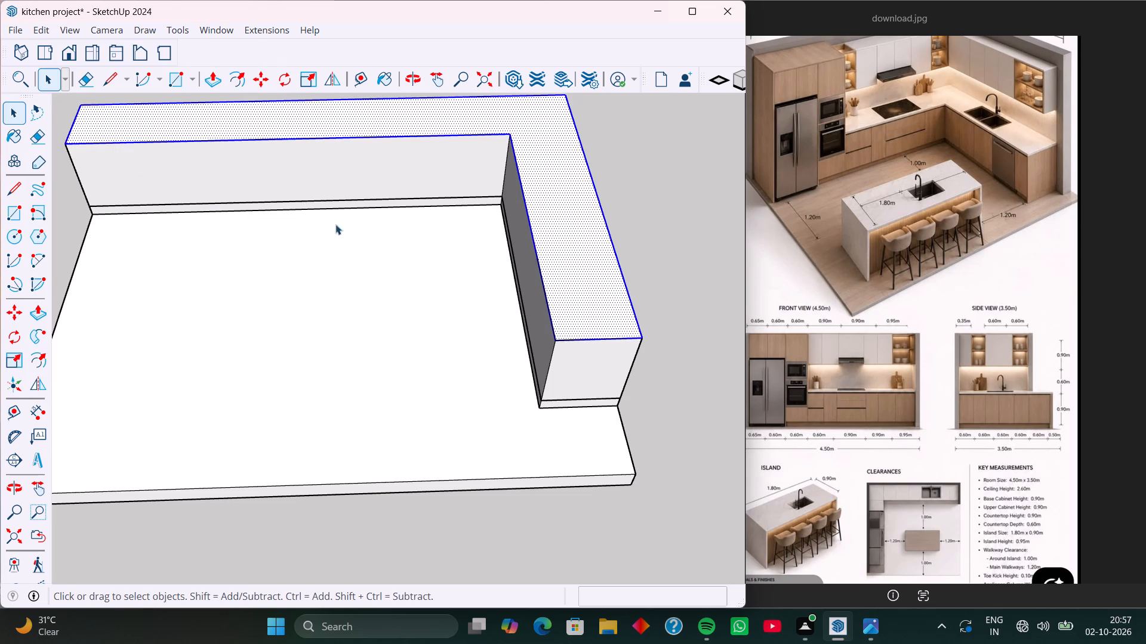
# Extrude the pasted L-shaped top face upward by 1" to form the countertop slab.
pyautogui.press('p')
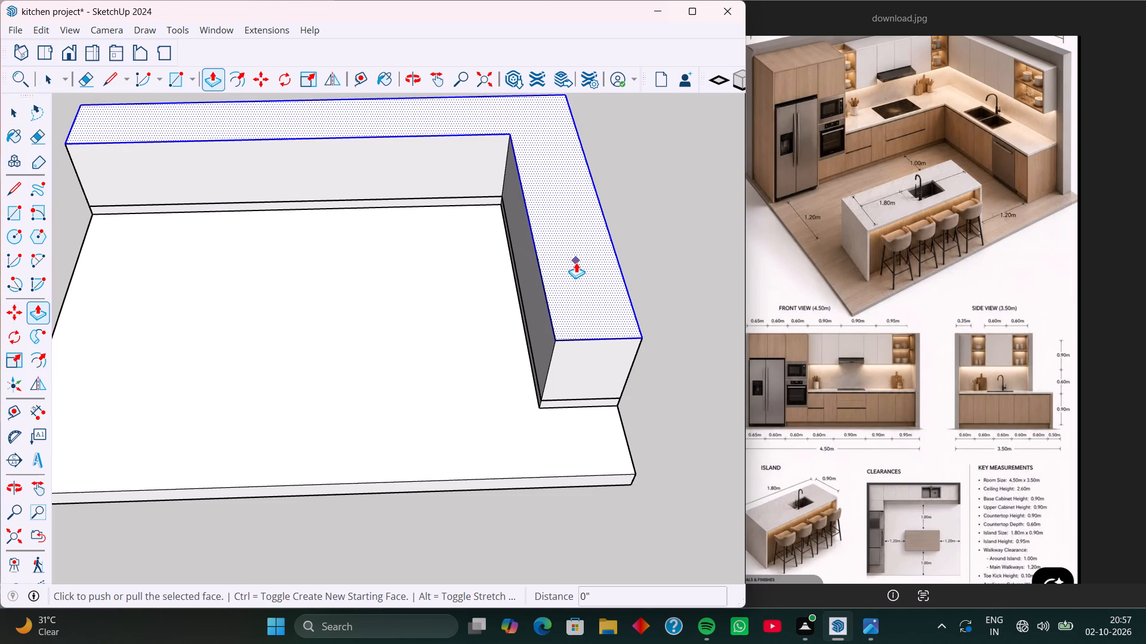
pyautogui.click(576, 262)
pyautogui.press('1')
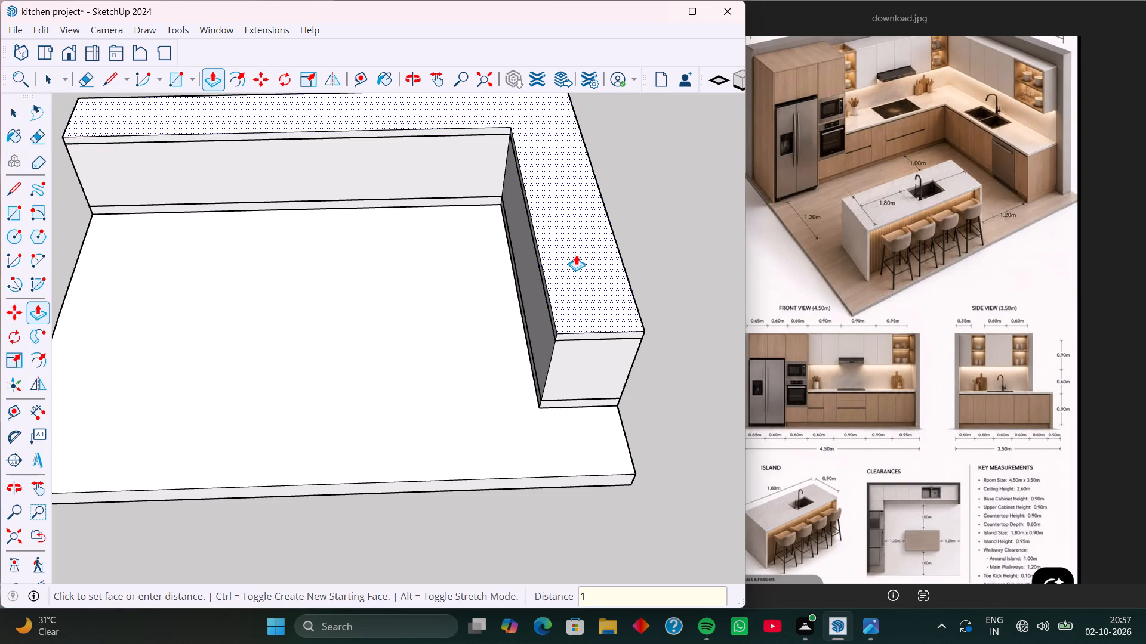
pyautogui.press('Return')
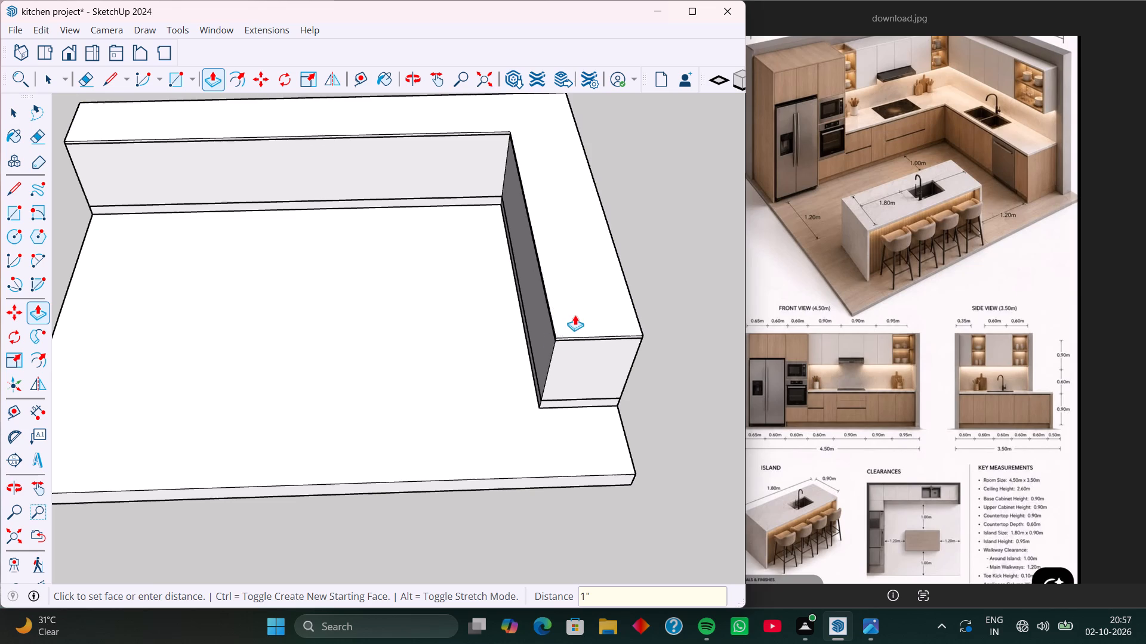
# Select all geometry of the L-shaped countertop slab and make it a group.
pyautogui.moveTo(575, 284); pyautogui.dragTo(596, 285, button='middle')
pyautogui.press('space')
pyautogui.tripleClick(597, 282)
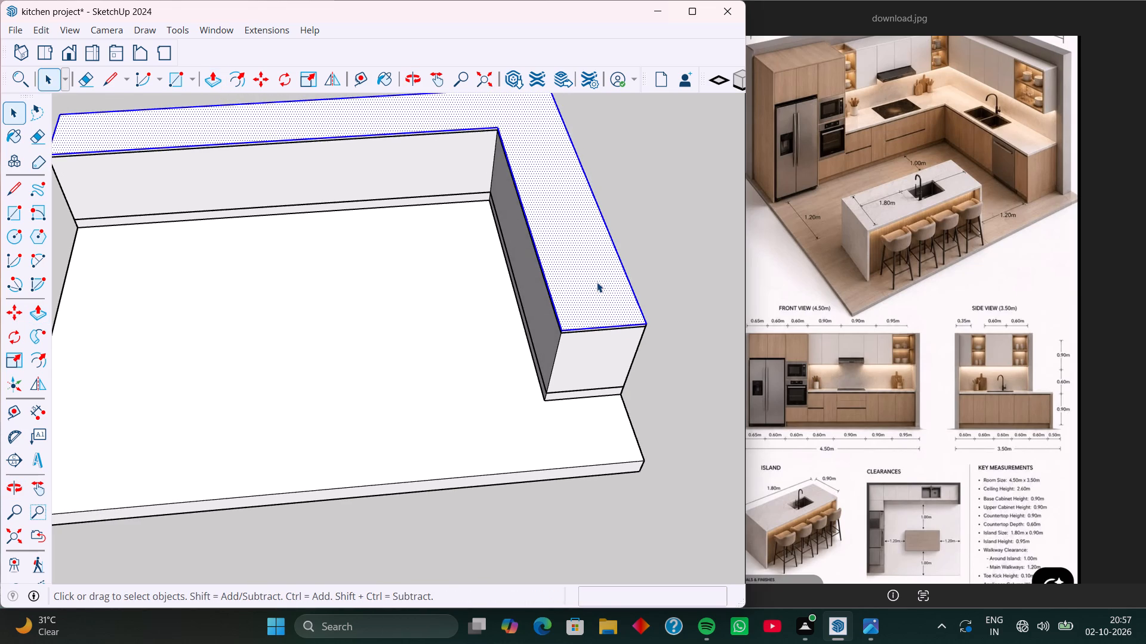
pyautogui.tripleClick(597, 282)
pyautogui.tripleClick(594, 283)
pyautogui.click(594, 283)
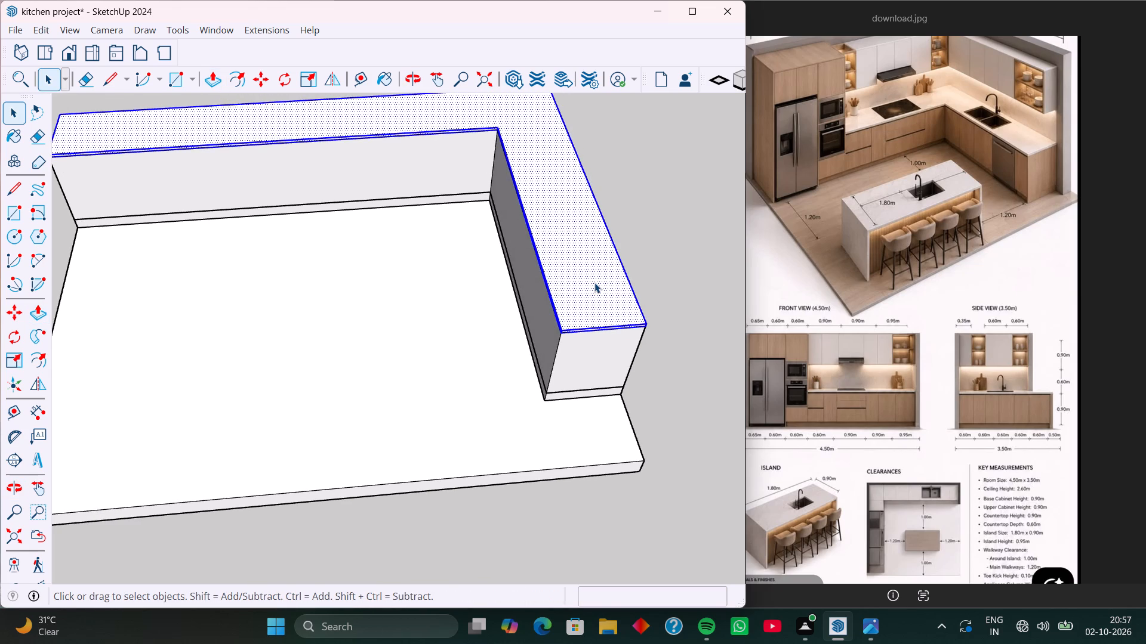
pyautogui.click(594, 283)
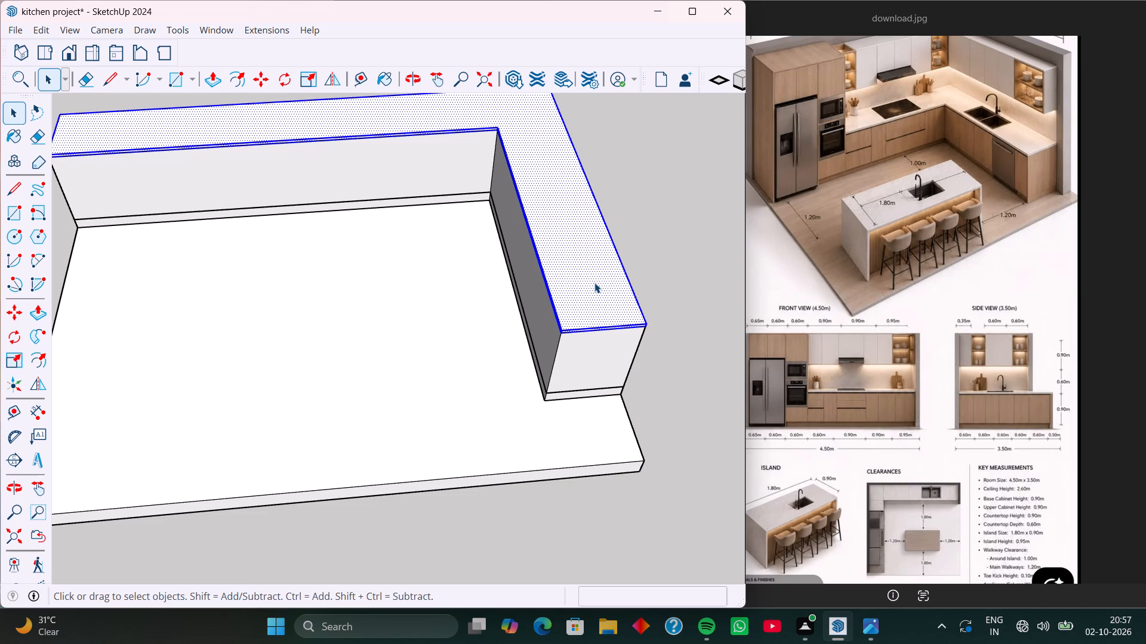
pyautogui.rightClick(594, 283)
pyautogui.click(639, 147)
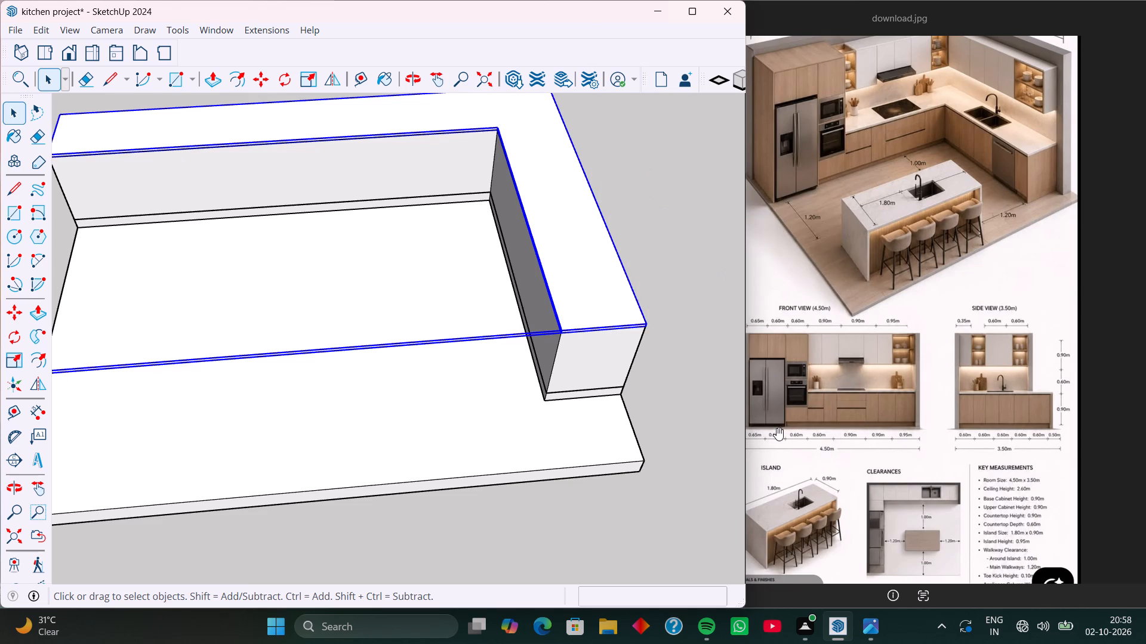
# Switch to the reference image and examine the cabinet widths and heights in the front view.
pyautogui.scroll(3, 777, 426)
pyautogui.moveTo(777, 426); pyautogui.dragTo(852, 428, button='middle')
pyautogui.scroll(3, 717, 421)
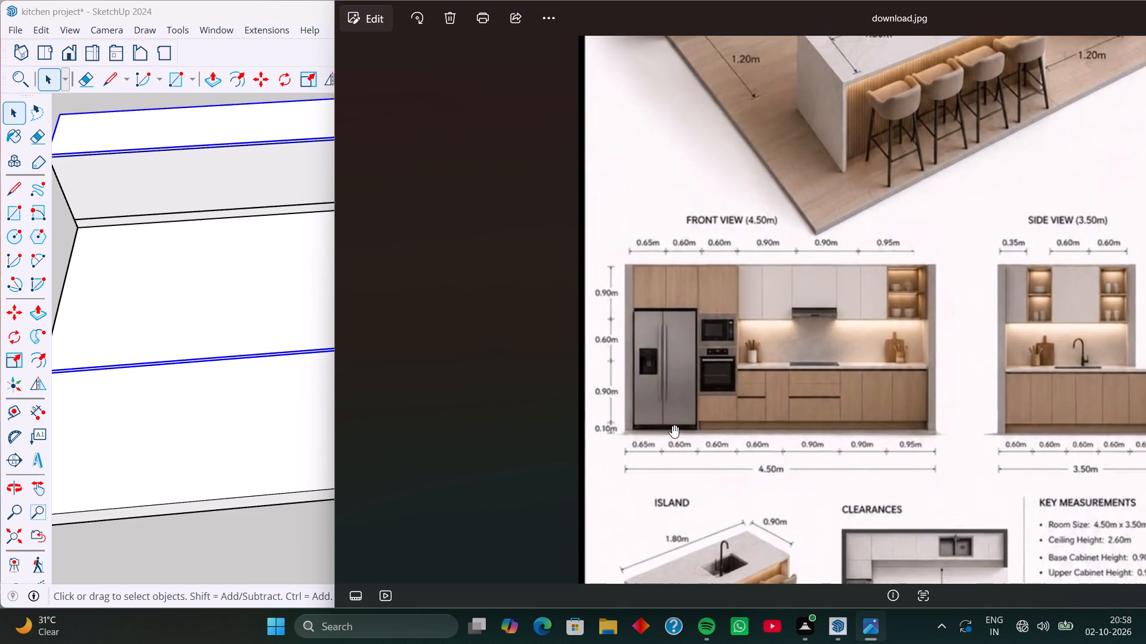
pyautogui.scroll(6, 634, 429)
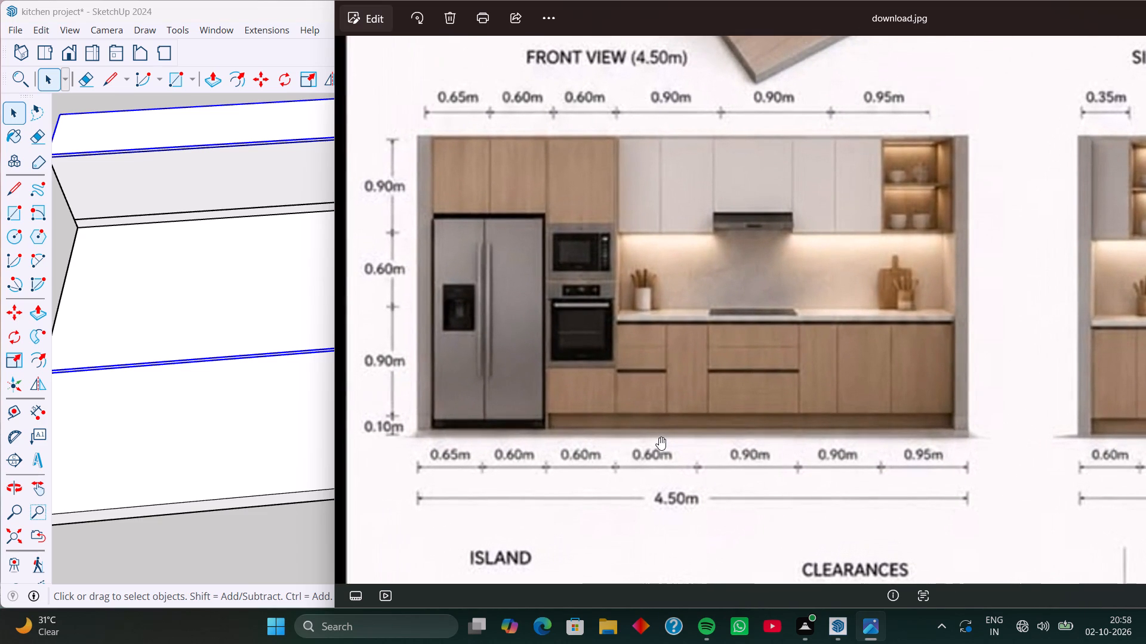
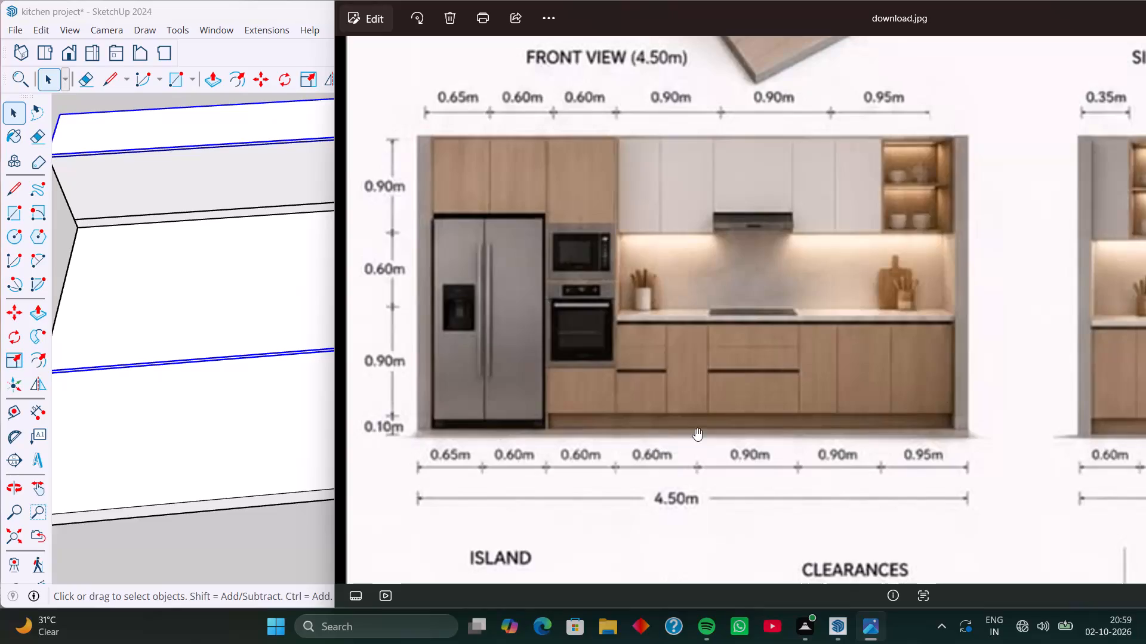
# Open the toe-kick group beneath the base cabinets and push the inner face of its short leg inward by 4".
pyautogui.click(242, 525)
pyautogui.scroll(-2, 664, 439)
pyautogui.moveTo(654, 463); pyautogui.dragTo(663, 356, button='middle')
pyautogui.moveTo(657, 361); pyautogui.dragTo(595, 351, button='middle')
pyautogui.scroll(5, 594, 349)
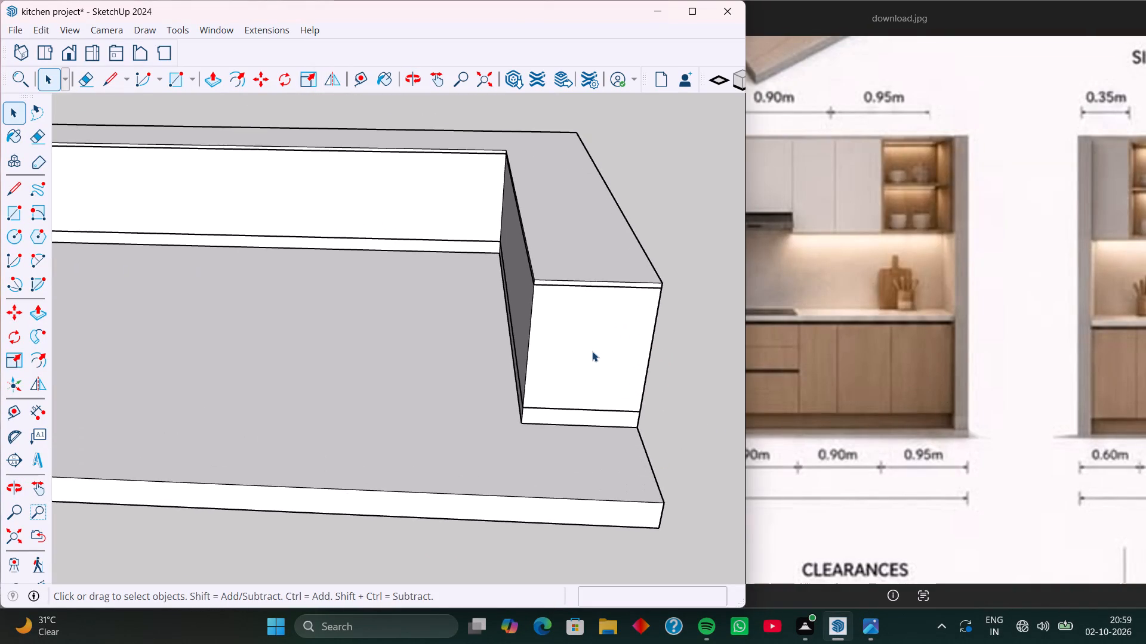
pyautogui.moveTo(592, 361); pyautogui.dragTo(674, 362, button='middle')
pyautogui.tripleClick(593, 392)
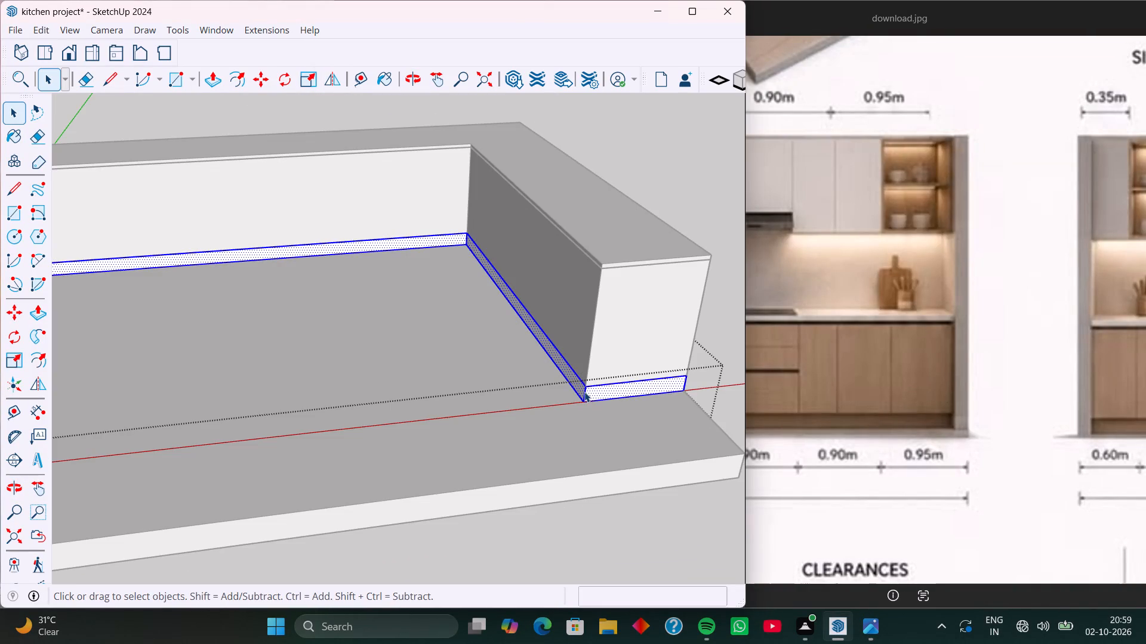
pyautogui.click(584, 392)
pyautogui.moveTo(556, 378); pyautogui.dragTo(675, 391, button='middle')
pyautogui.scroll(5, 584, 344)
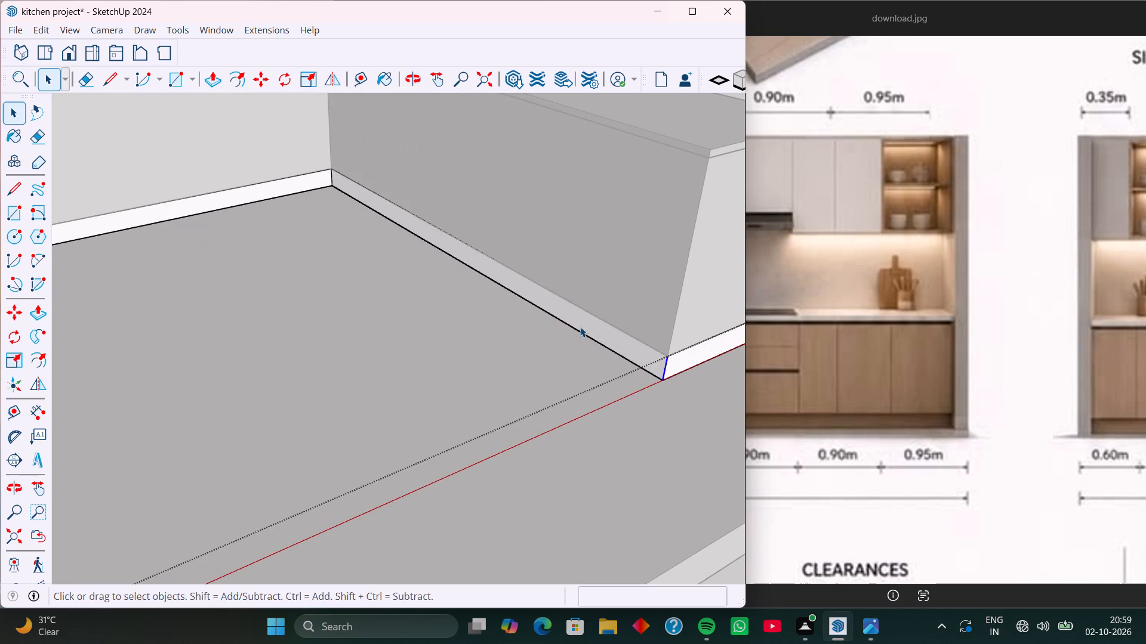
pyautogui.click(580, 326)
pyautogui.press('p')
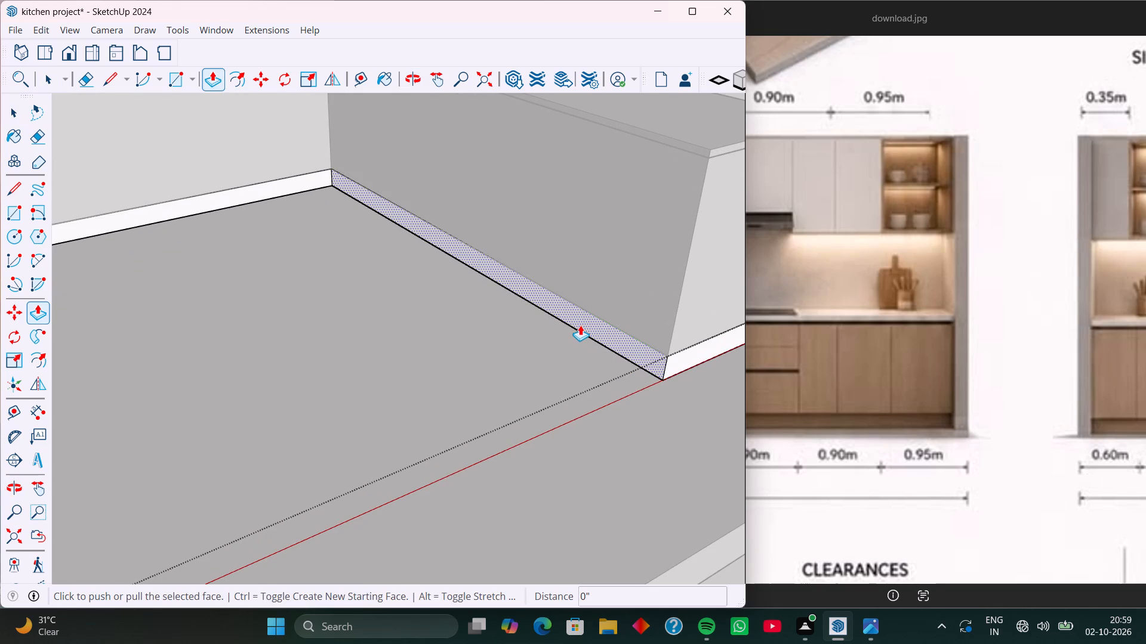
pyautogui.click(583, 323)
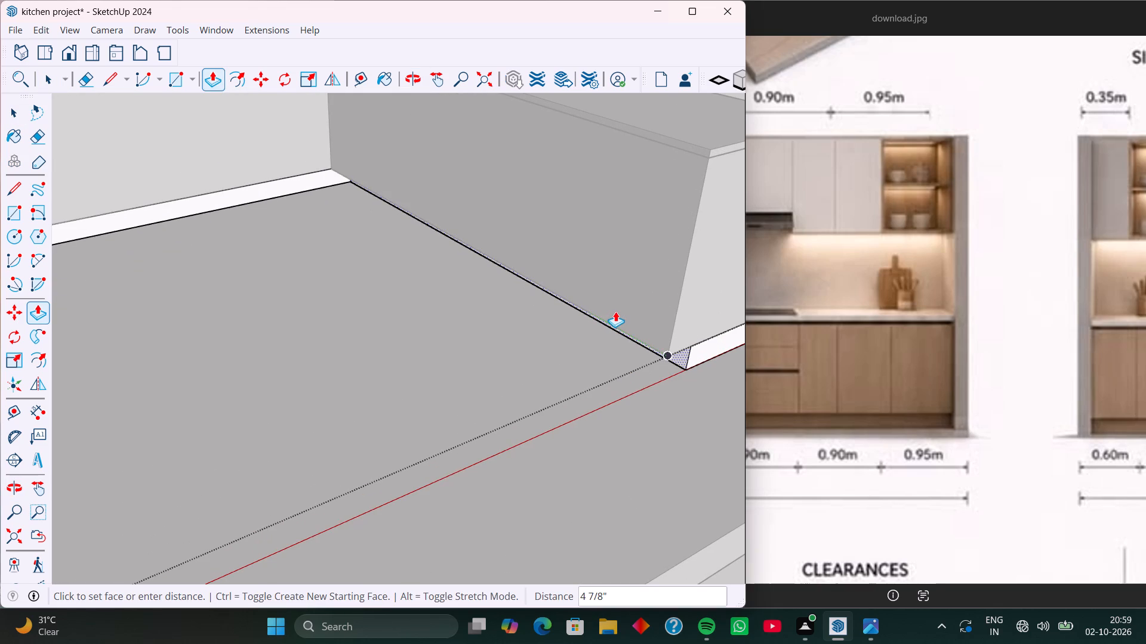
pyautogui.press('4')
pyautogui.press('Return')
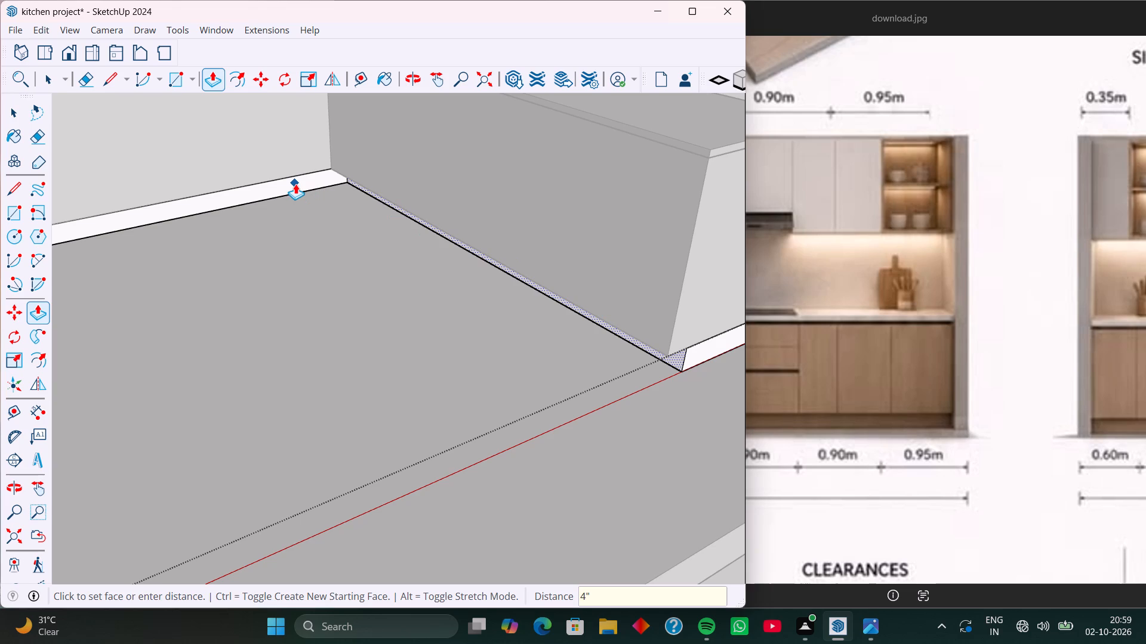
# Push the toe-kick's inner face along the long leg inward by the same 4" and close the group.
pyautogui.press('space')
pyautogui.click(295, 184)
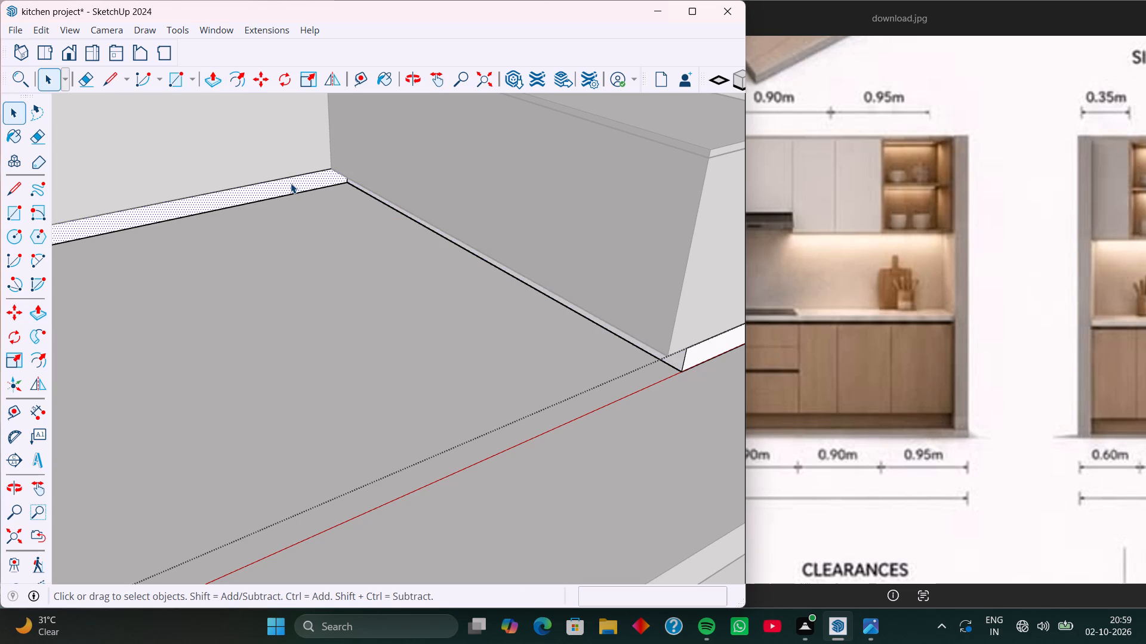
pyautogui.press('p')
pyautogui.doubleClick(291, 183)
pyautogui.scroll(-7, 350, 230)
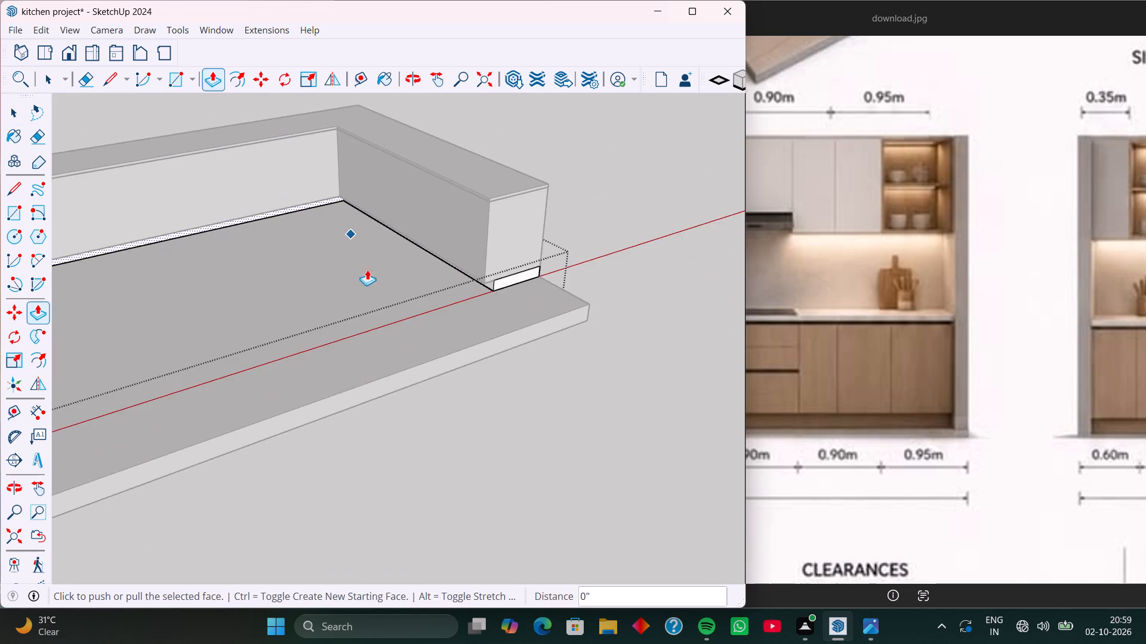
pyautogui.moveTo(378, 283); pyautogui.dragTo(254, 246, button='middle')
pyautogui.moveTo(402, 311); pyautogui.dragTo(360, 323, button='middle')
pyautogui.press('space')
pyautogui.click(615, 314)
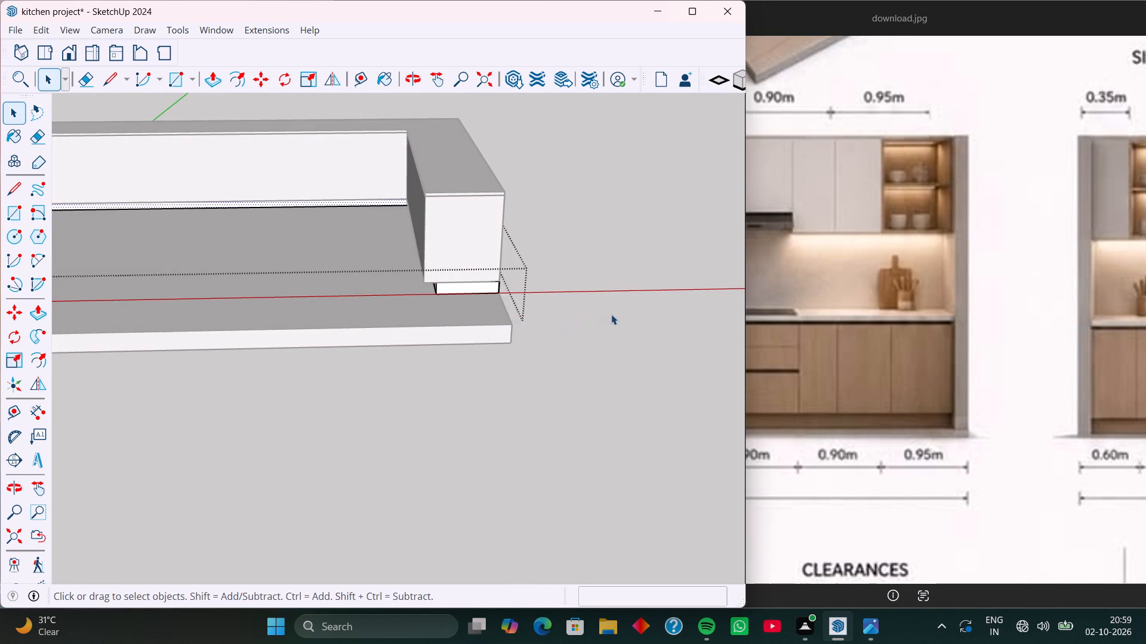
# Inspect the recessed toe kick, then examine the cabinet divisions and dimensions in the reference image's front view.
pyautogui.moveTo(466, 248); pyautogui.dragTo(519, 252, button='middle')
pyautogui.scroll(6, 486, 241)
pyautogui.scroll(-4, 485, 241)
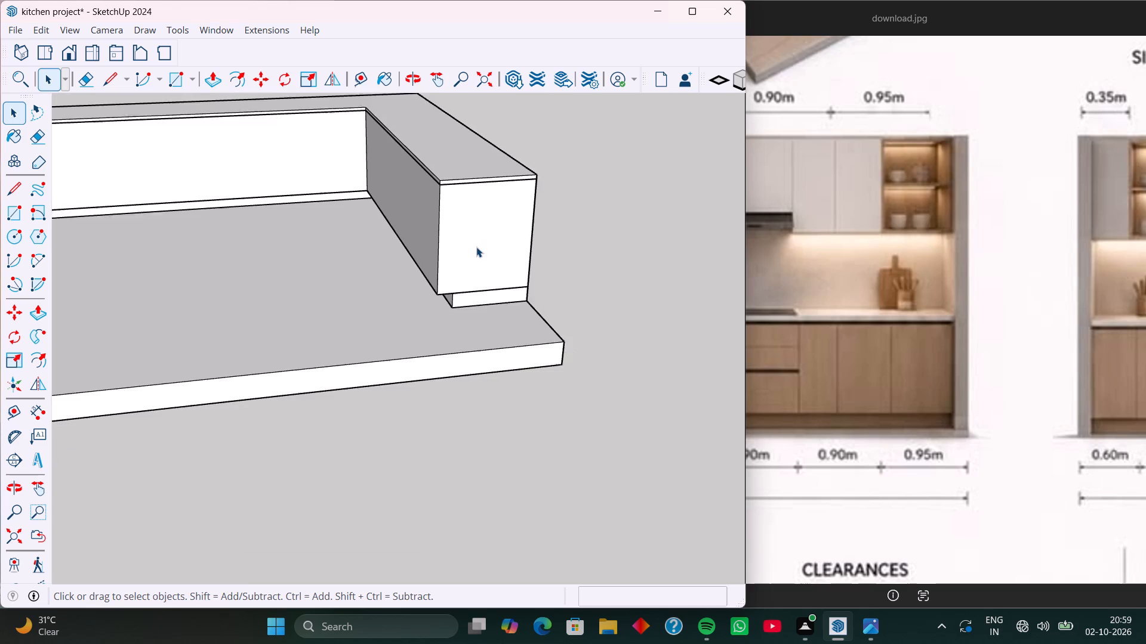
pyautogui.scroll(-3, 476, 247)
pyautogui.scroll(-7, 795, 333)
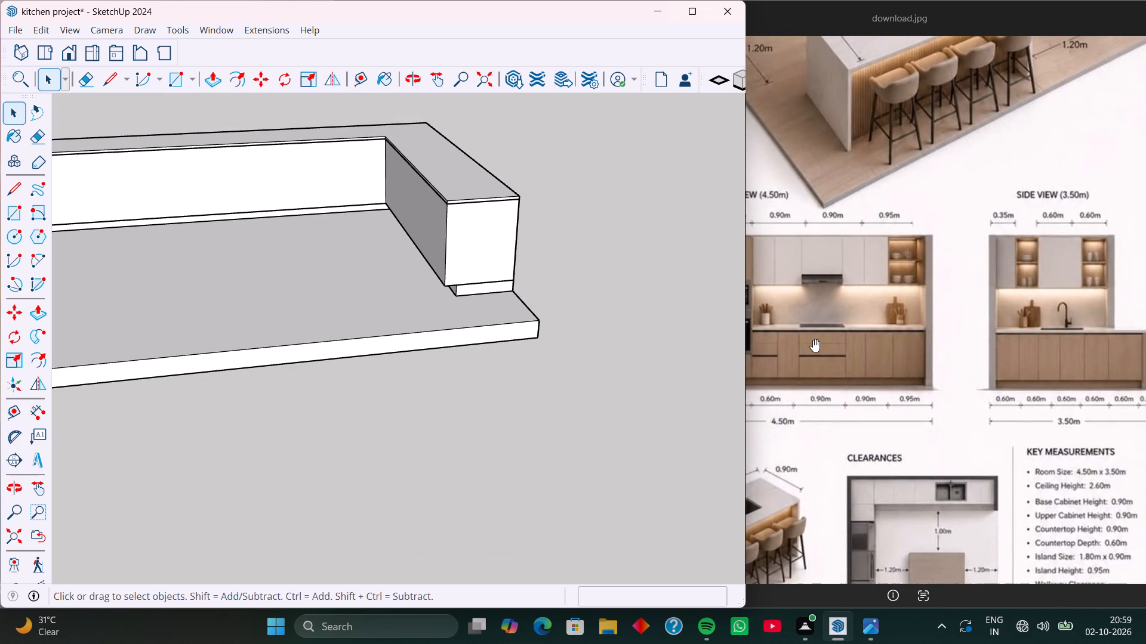
pyautogui.scroll(-5, 813, 339)
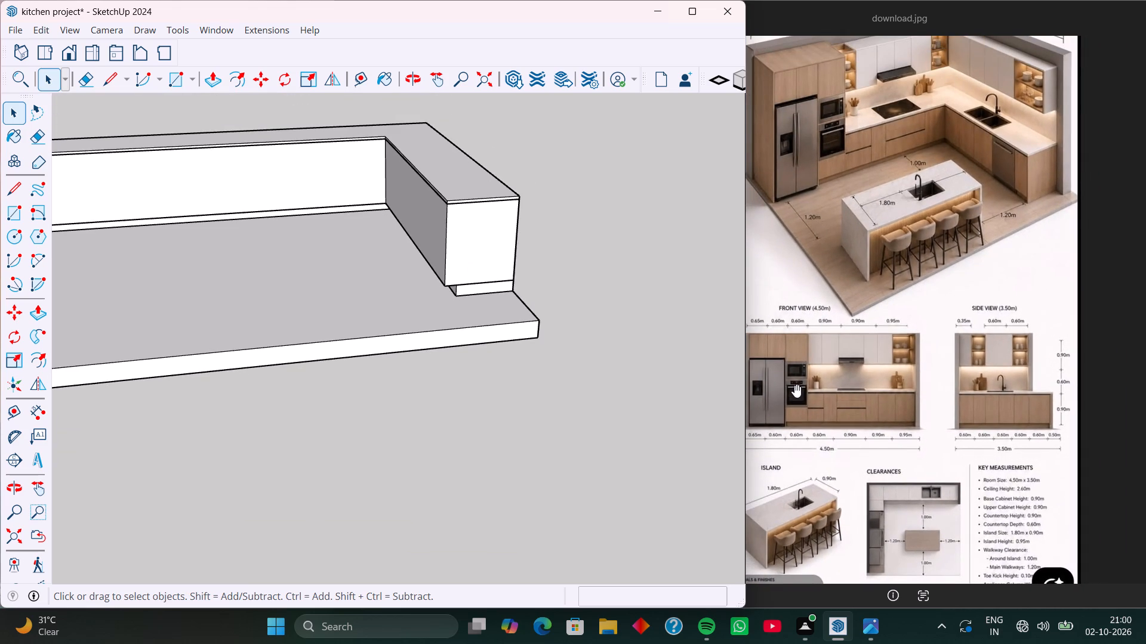
pyautogui.scroll(-3, 766, 432)
pyautogui.scroll(4, 756, 439)
pyautogui.scroll(-5, 772, 432)
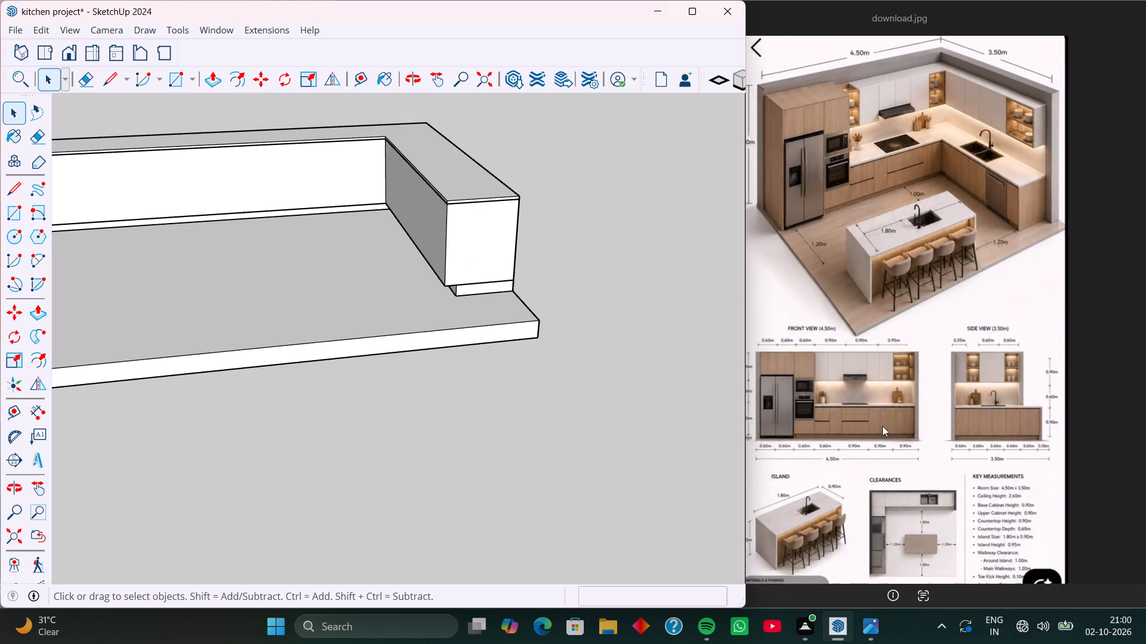
pyautogui.middleClick(864, 425)
pyautogui.scroll(9, 791, 423)
pyautogui.scroll(3, 607, 466)
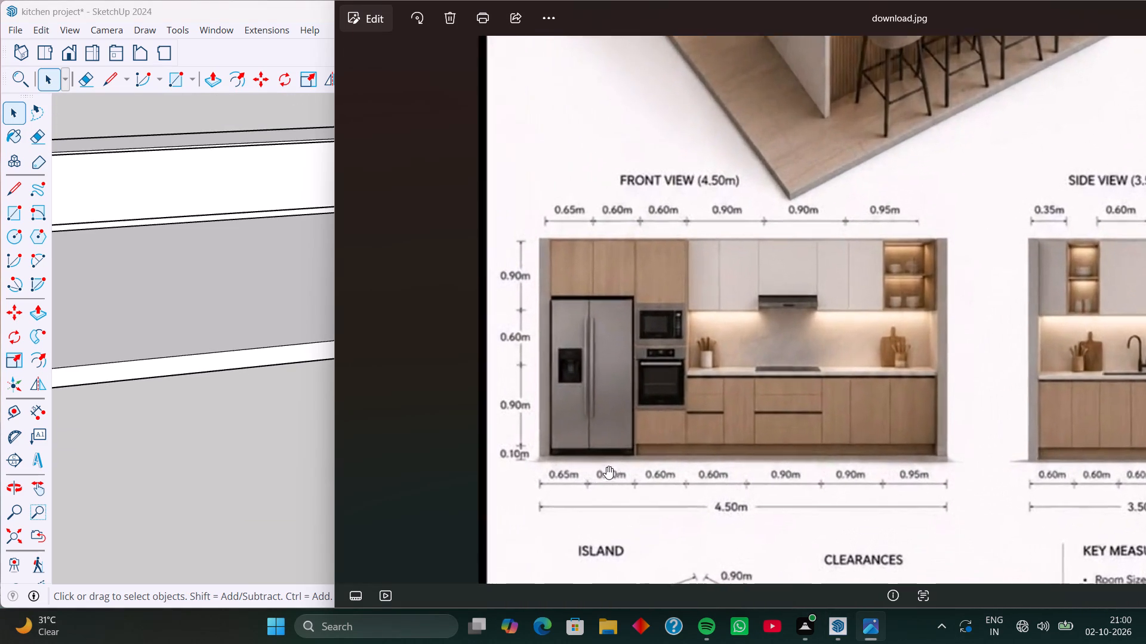
pyautogui.scroll(1, 606, 466)
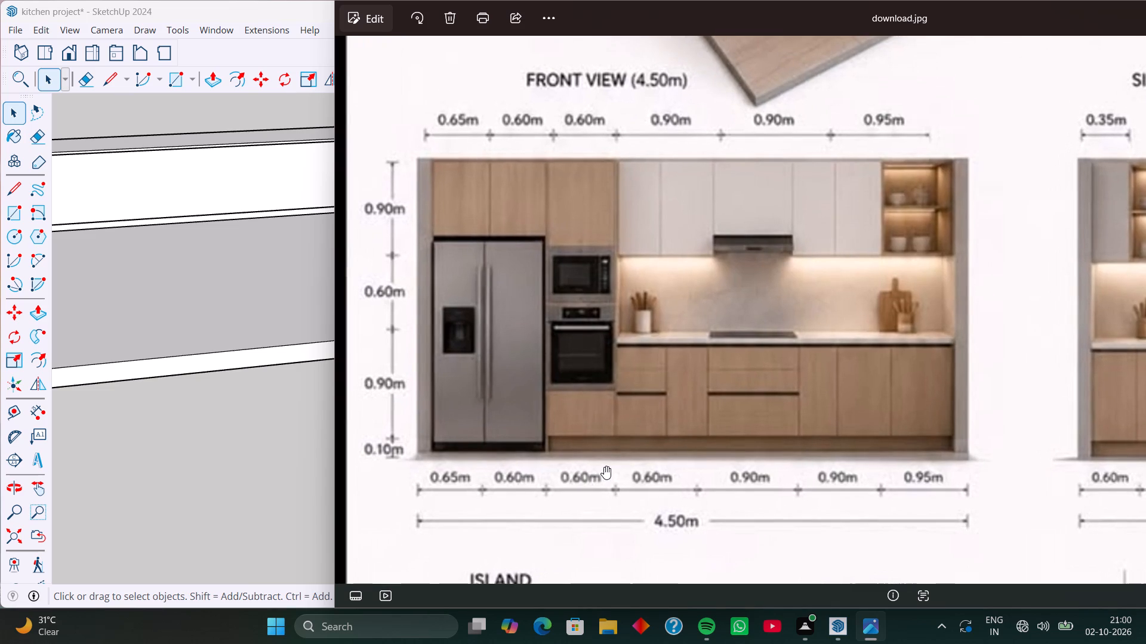
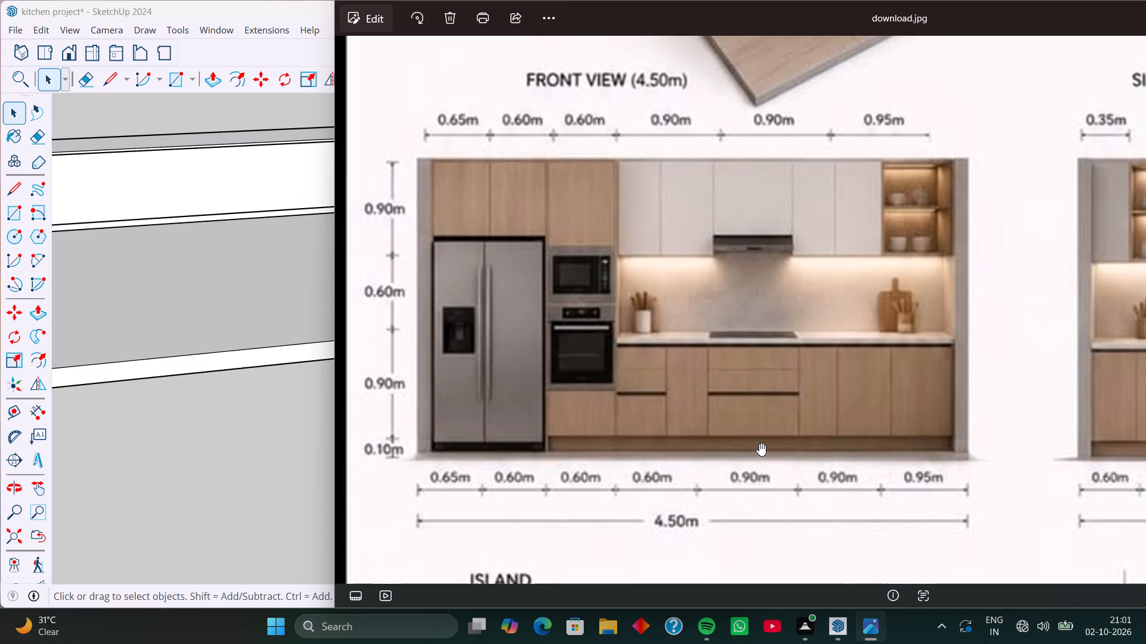
# Compare the L-shaped base cabinet model with the reference image's perspective and front view.
pyautogui.click(257, 431)
pyautogui.scroll(-6, 372, 416)
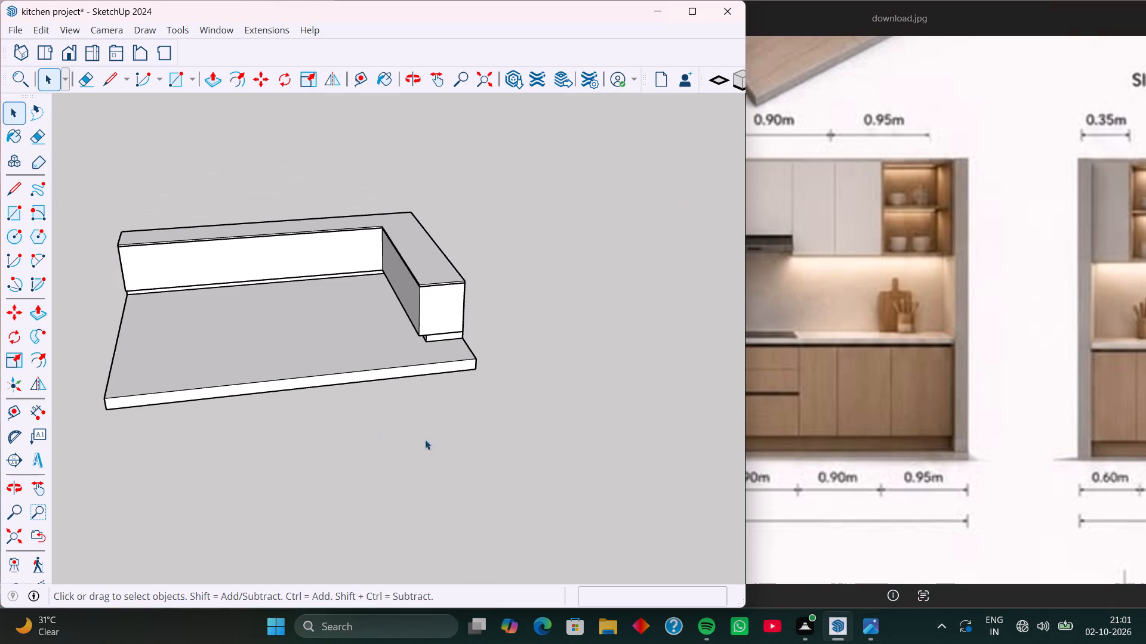
pyautogui.moveTo(428, 439); pyautogui.dragTo(506, 455, button='middle')
pyautogui.moveTo(363, 362); pyautogui.dragTo(258, 382, button='middle')
pyautogui.scroll(-1, 928, 401)
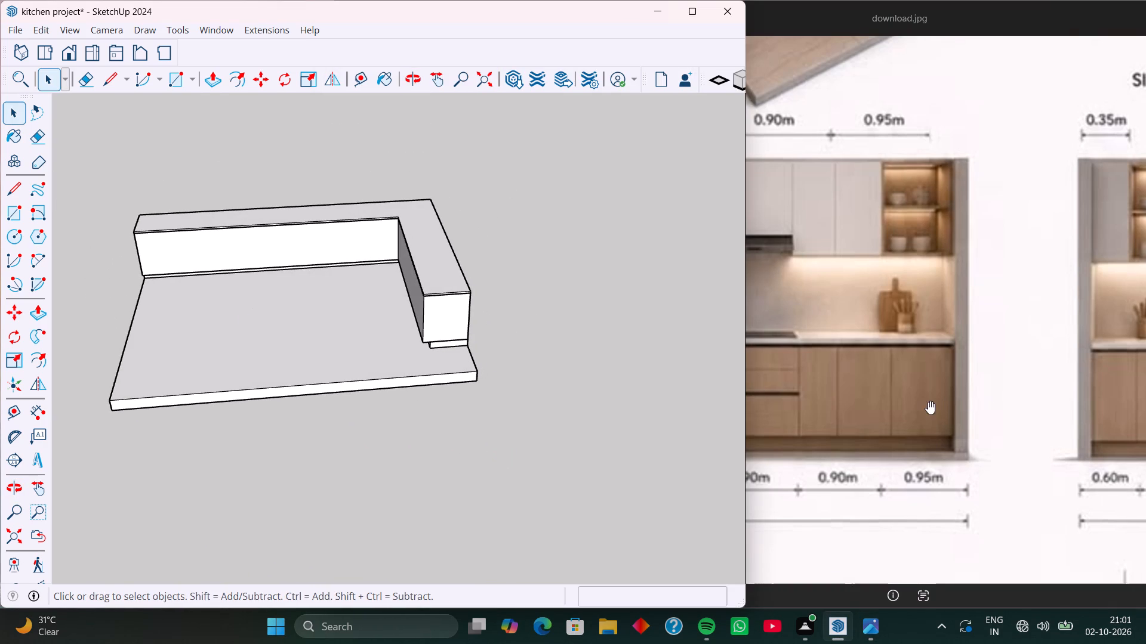
pyautogui.middleClick(895, 416)
pyautogui.scroll(-8, 684, 419)
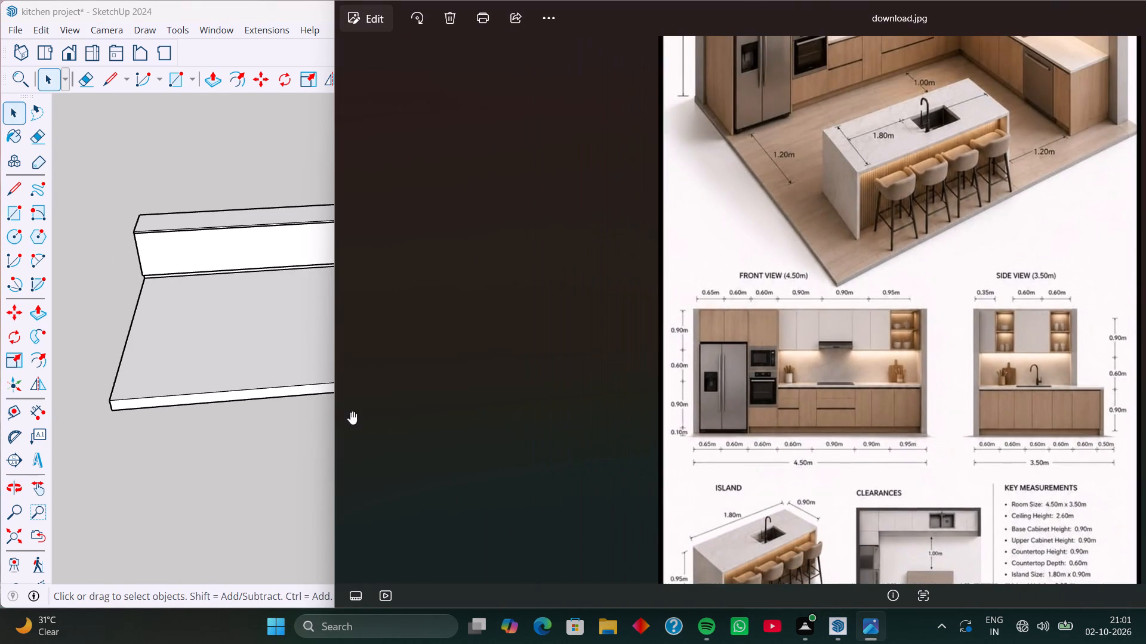
pyautogui.click(251, 434)
pyautogui.scroll(-7, 969, 379)
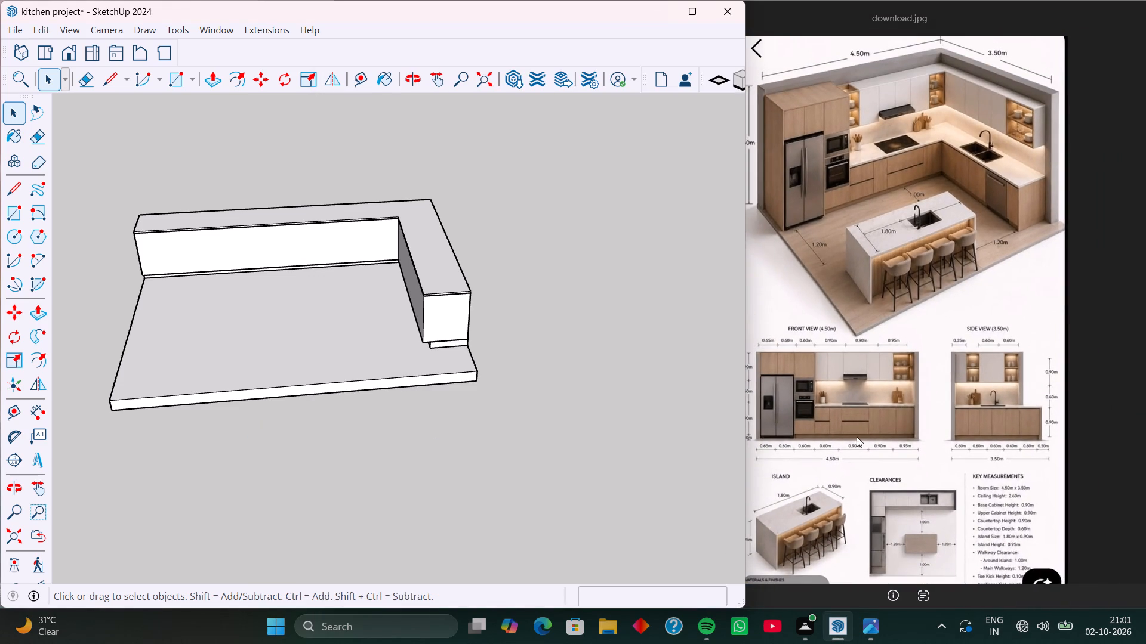
pyautogui.moveTo(768, 441); pyautogui.dragTo(806, 443, button='middle')
pyautogui.scroll(1, 745, 211)
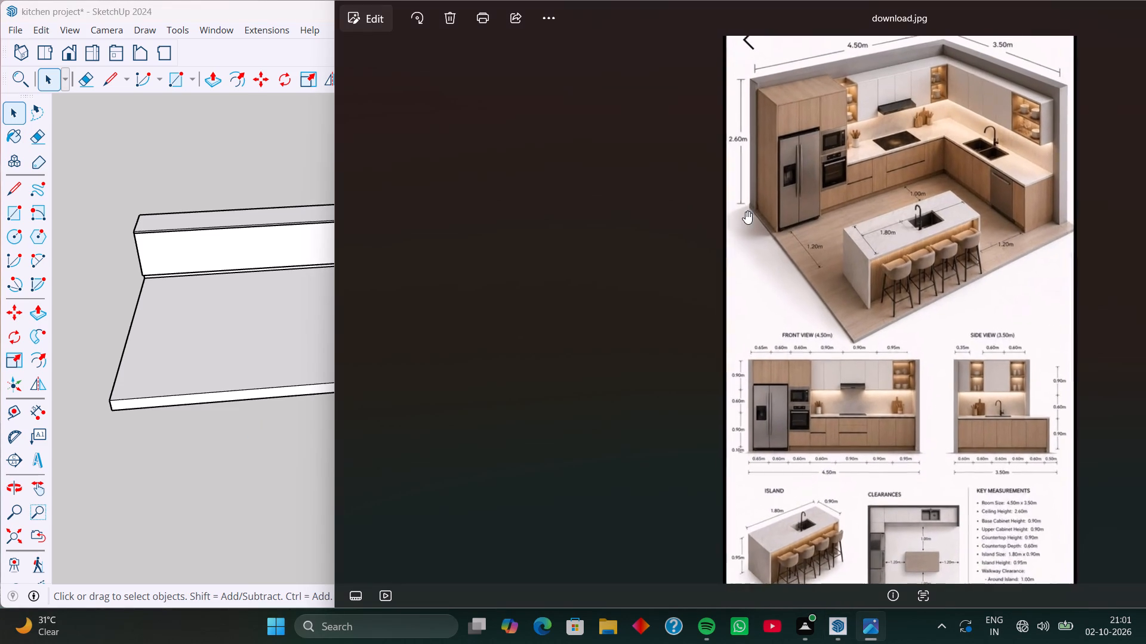
# Narrow the reference image window to sit beside the model and frame its front view with the cabinet width dimensions.
pyautogui.moveTo(332, 306); pyautogui.dragTo(374, 307)
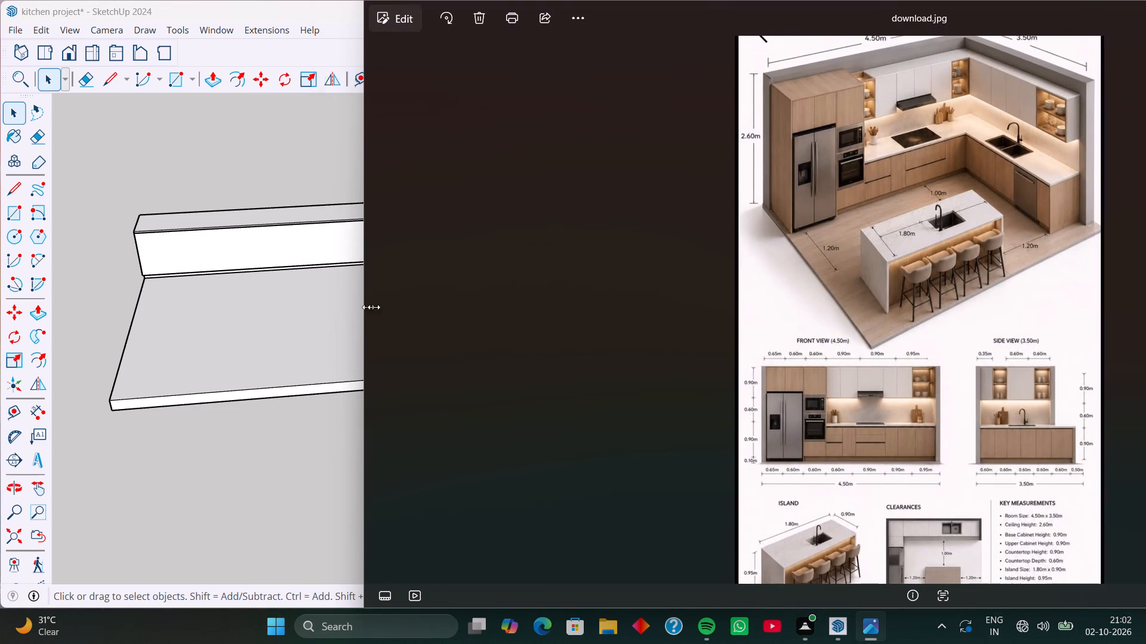
pyautogui.moveTo(374, 307); pyautogui.dragTo(838, 309)
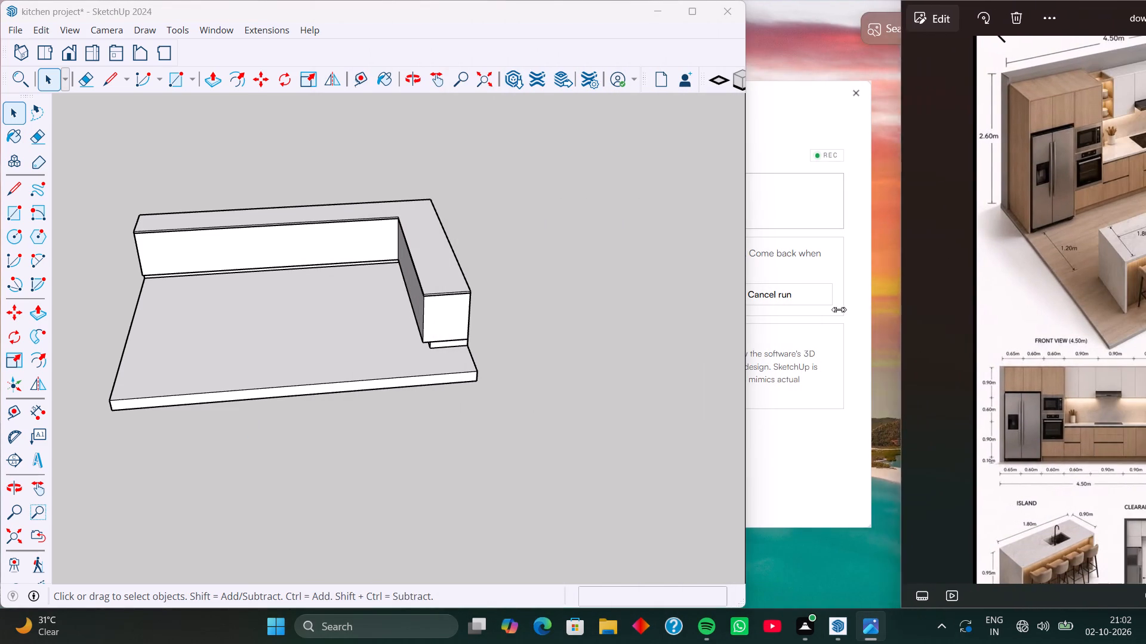
pyautogui.moveTo(838, 309); pyautogui.dragTo(741, 311)
pyautogui.scroll(8, 1042, 345)
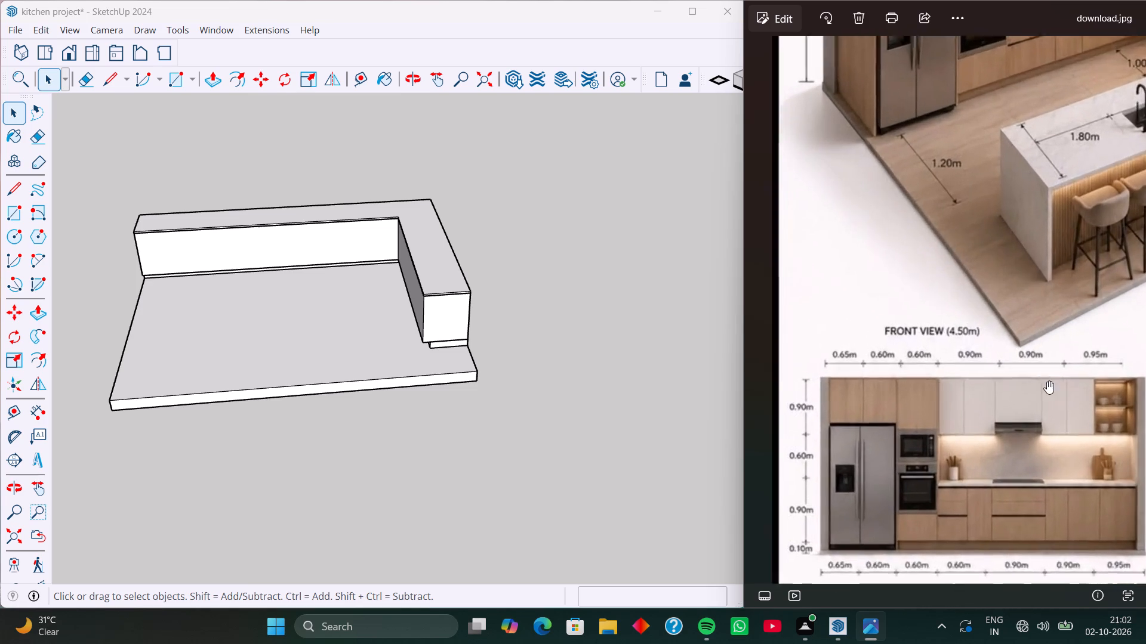
pyautogui.moveTo(996, 444); pyautogui.dragTo(971, 329, button='middle')
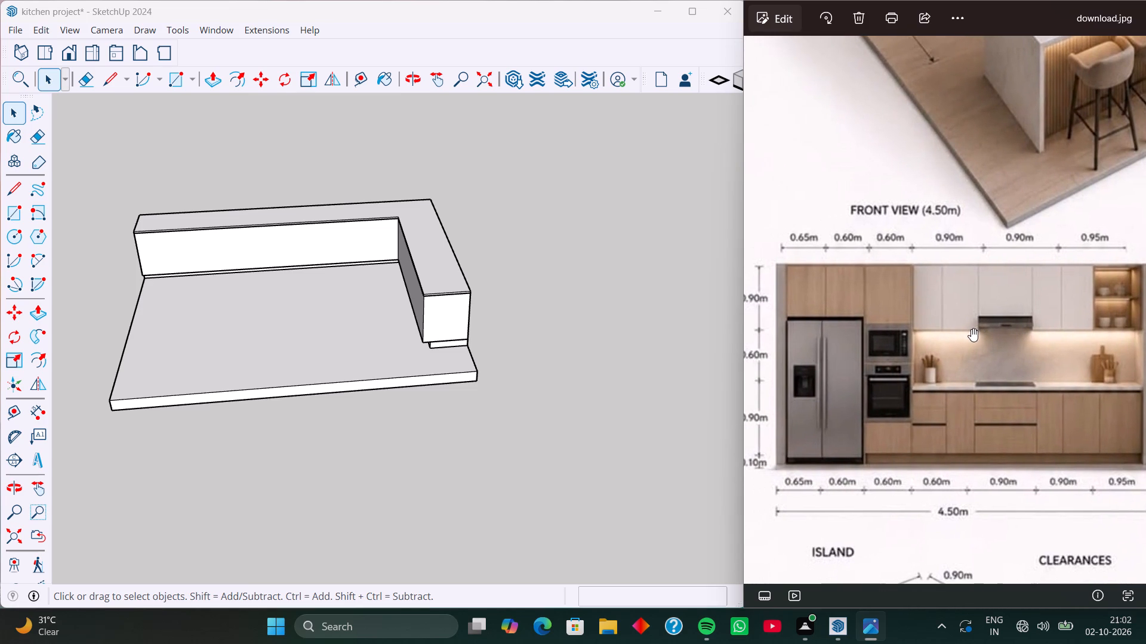
pyautogui.moveTo(909, 395); pyautogui.dragTo(888, 360, button='middle')
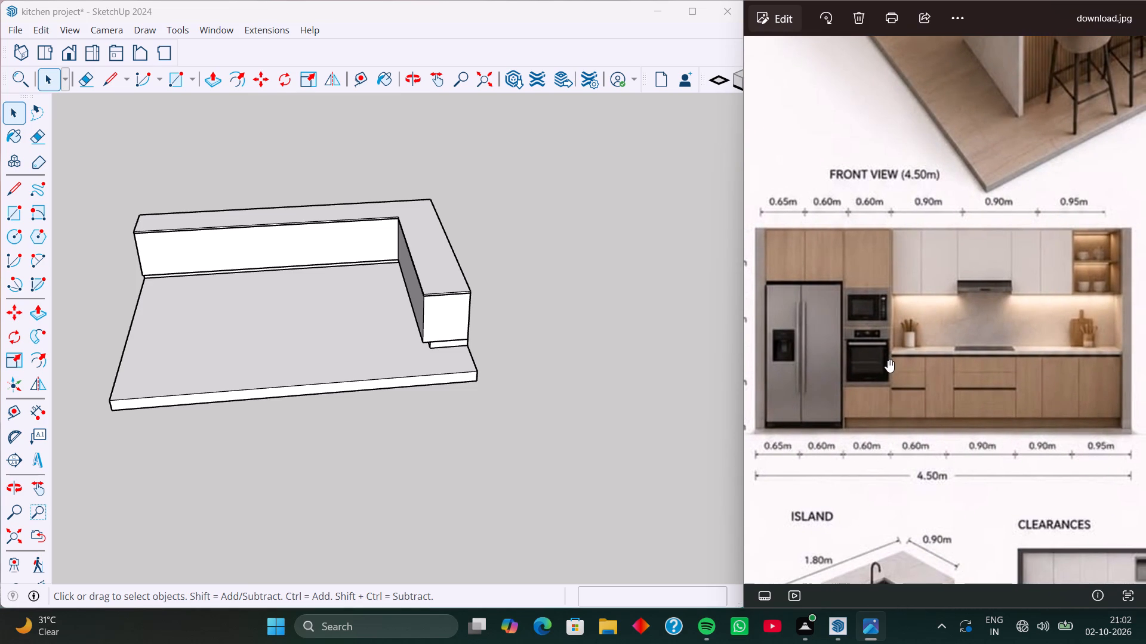
# In the model, place a vertical guide 4" in from the free end of the long cabinet run's front face.
pyautogui.click(646, 420)
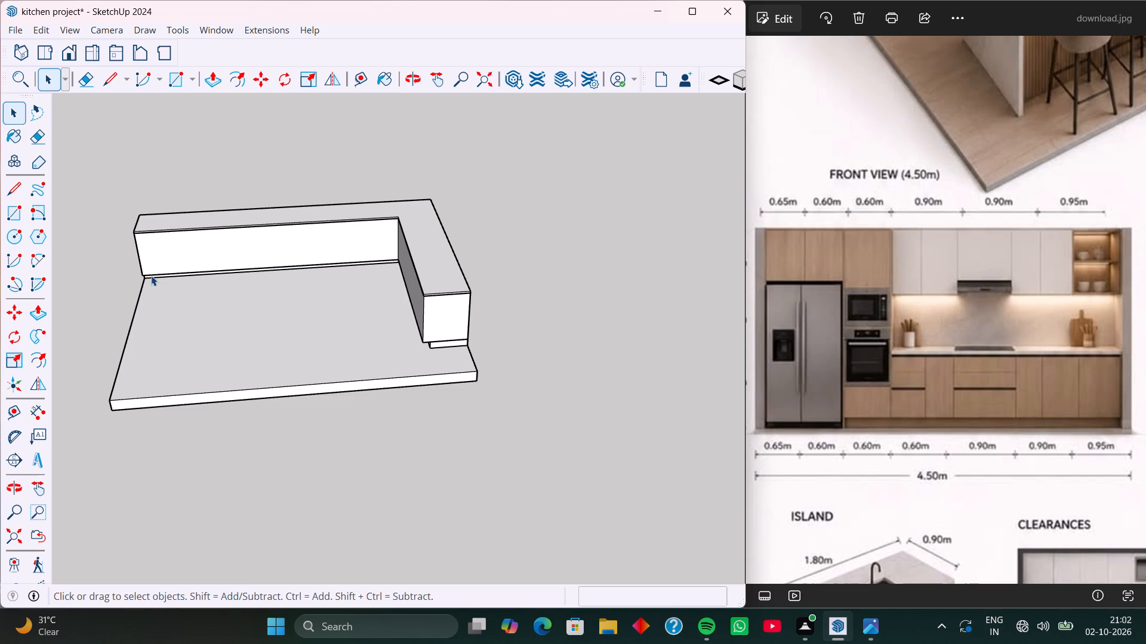
pyautogui.moveTo(151, 275); pyautogui.dragTo(153, 233, button='middle')
pyautogui.scroll(4, 155, 262)
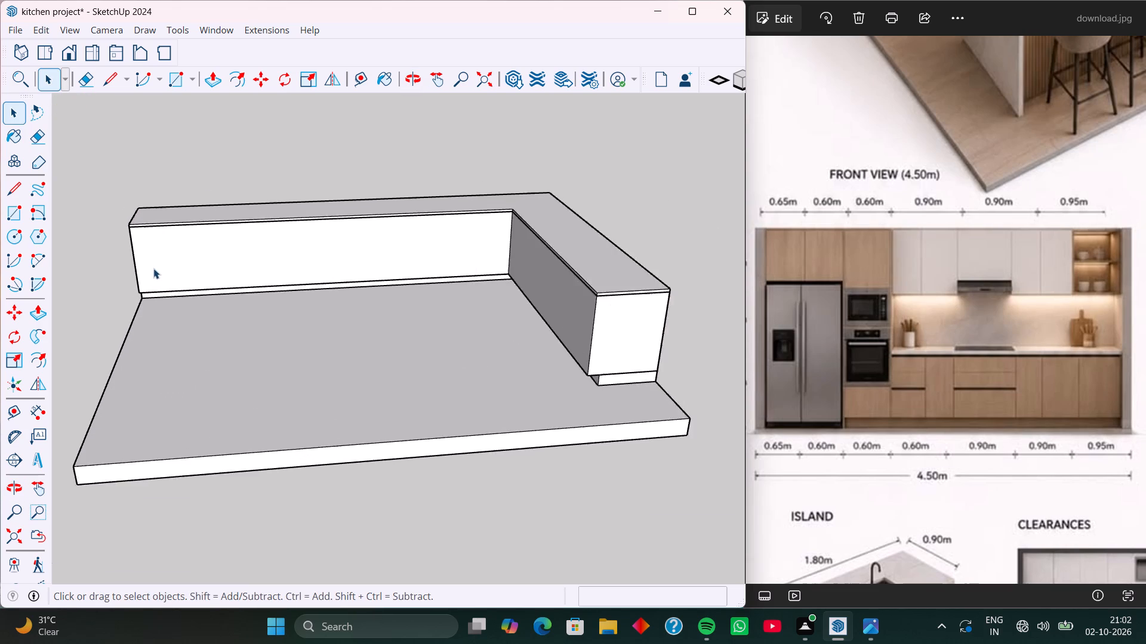
pyautogui.scroll(4, 153, 268)
pyautogui.moveTo(151, 277); pyautogui.dragTo(159, 278, button='middle')
pyautogui.moveTo(159, 278); pyautogui.dragTo(168, 278, button='middle')
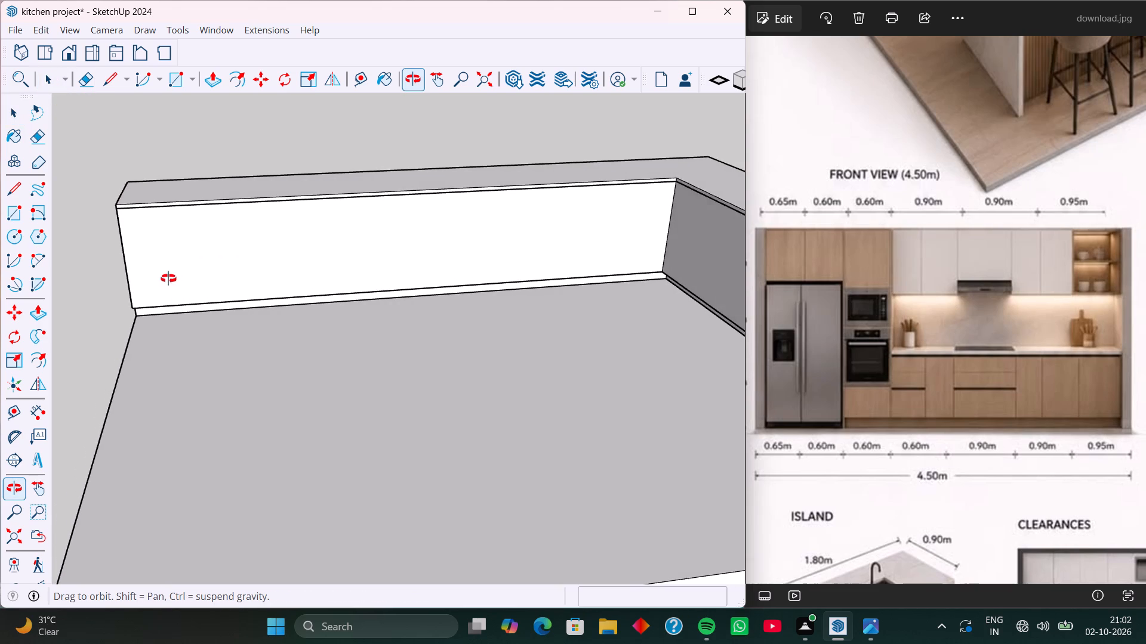
pyautogui.moveTo(168, 278); pyautogui.dragTo(170, 270, button='middle')
pyautogui.scroll(1, 168, 266)
pyautogui.press('t')
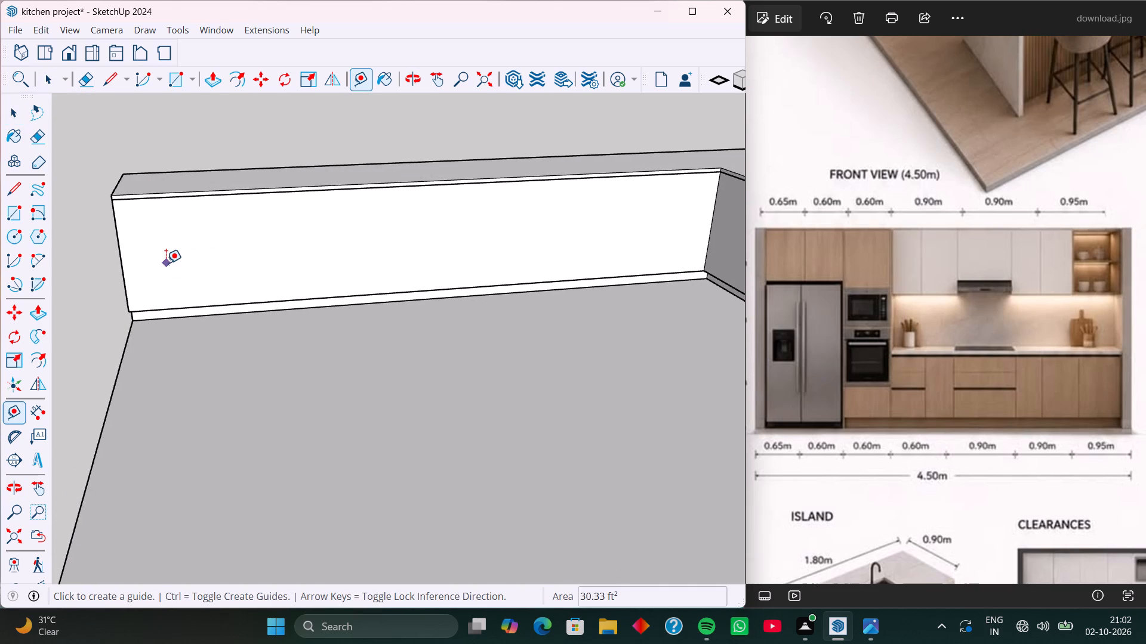
pyautogui.scroll(2, 122, 270)
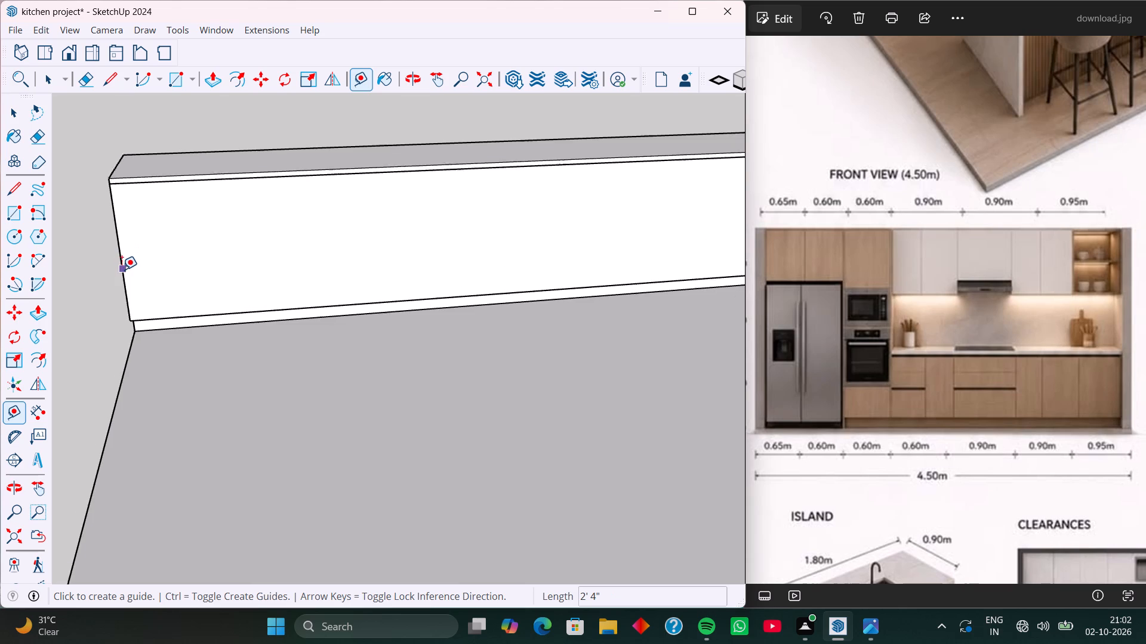
pyautogui.scroll(1, 122, 270)
pyautogui.click(122, 268)
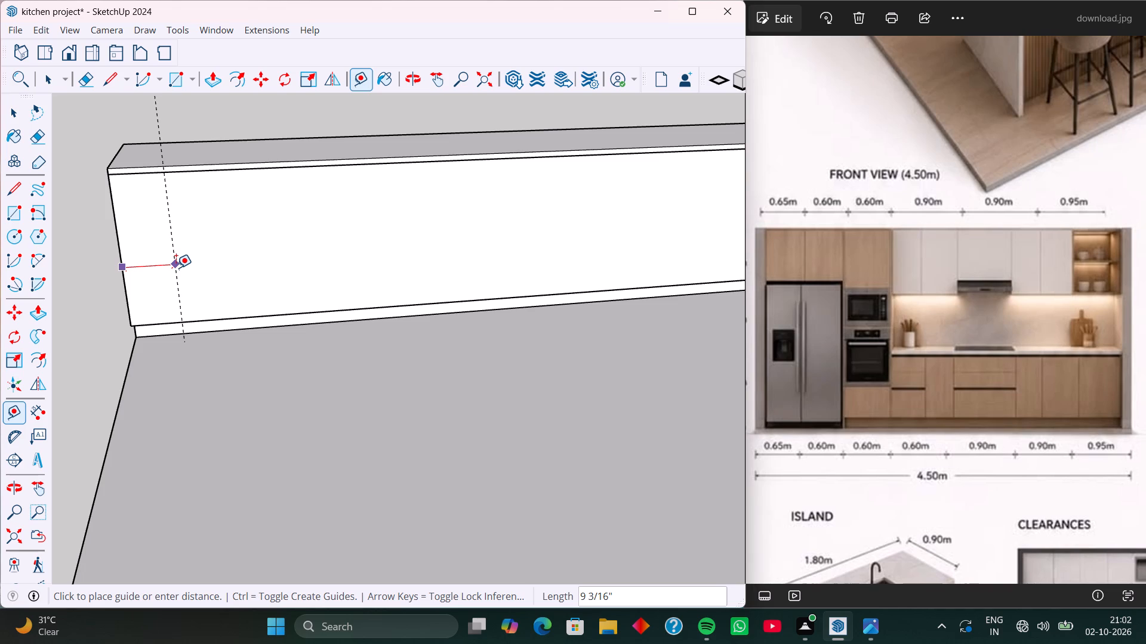
pyautogui.press('5')
pyautogui.press('Return')
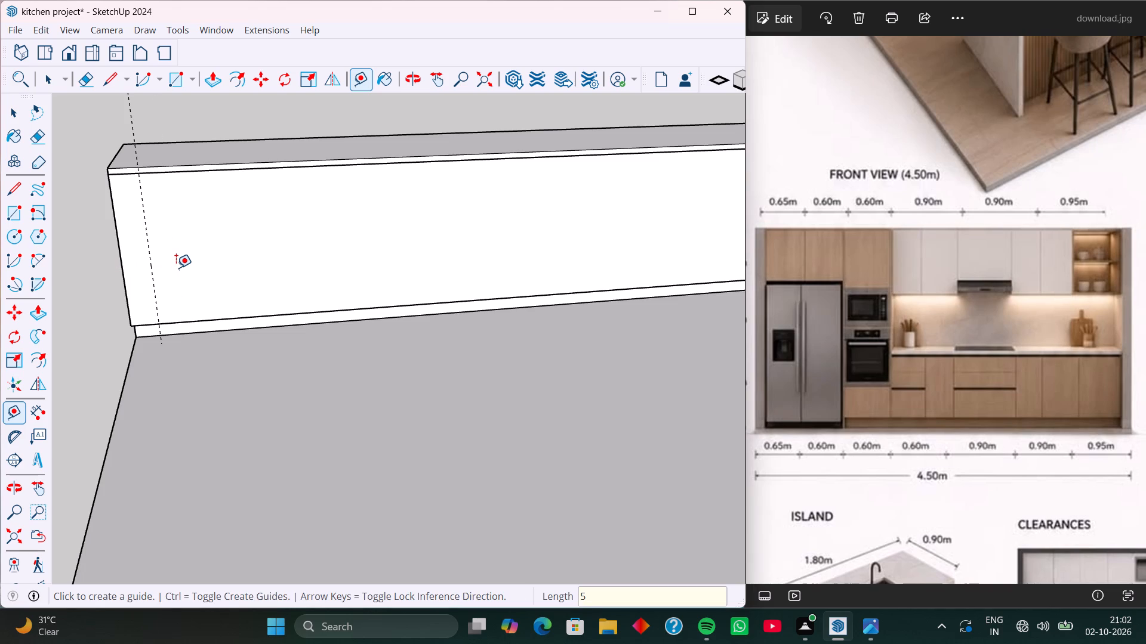
pyautogui.press('4')
pyautogui.press('Return')
# Continue along the long run's front face with vertical guides spaced 0.65m and 0.6m, each from the preceding guide.
pyautogui.click(145, 247)
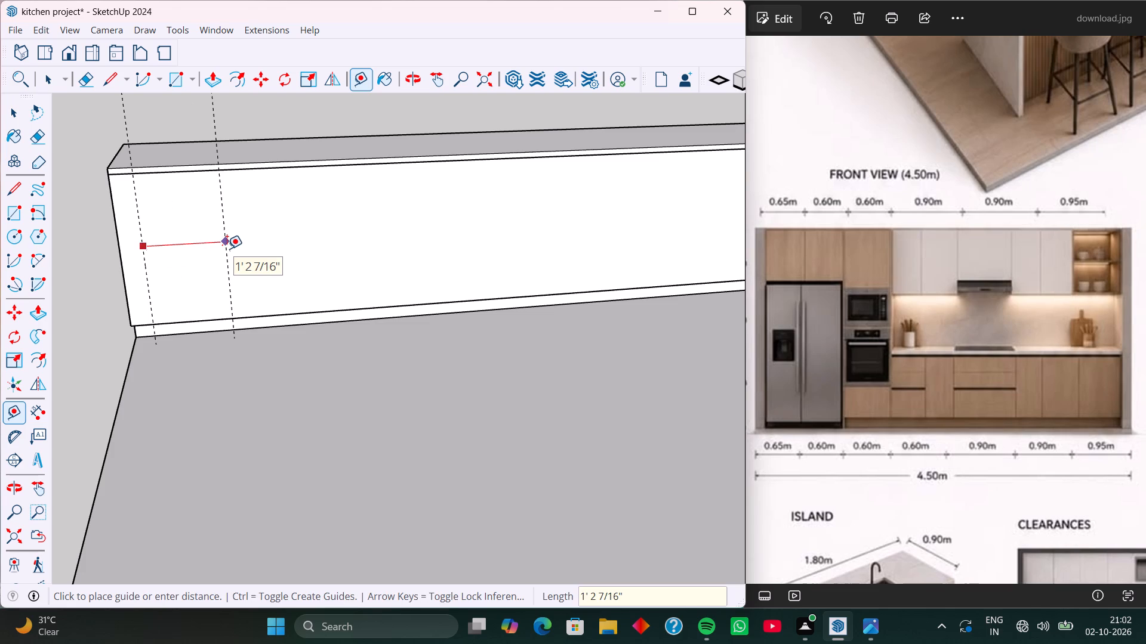
pyautogui.write('0.65m')
pyautogui.press('Return')
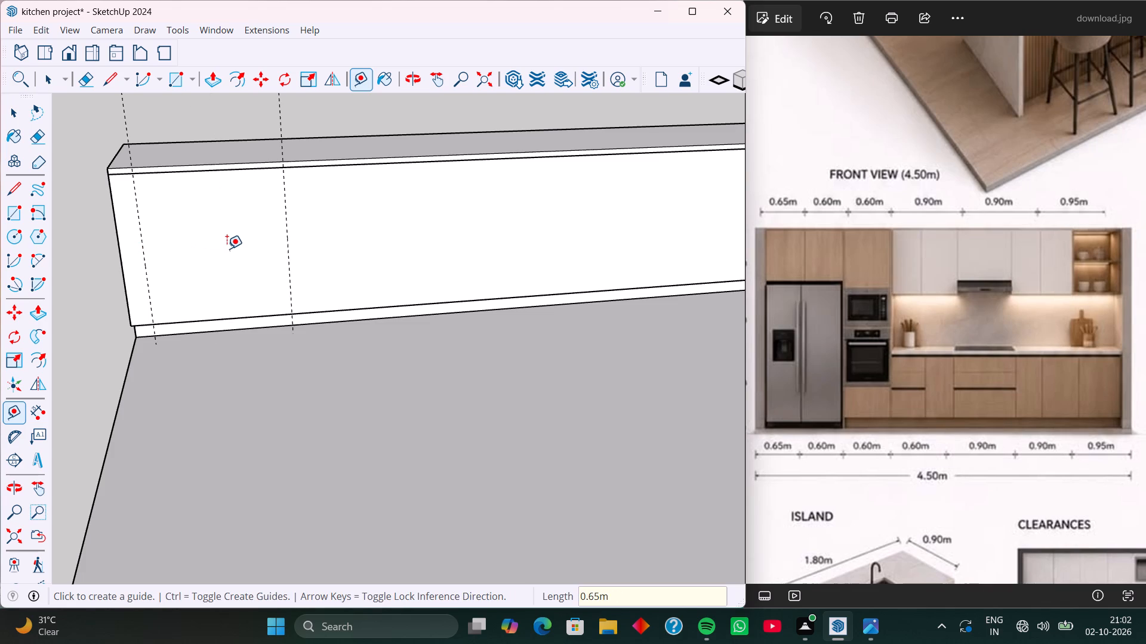
pyautogui.click(290, 258)
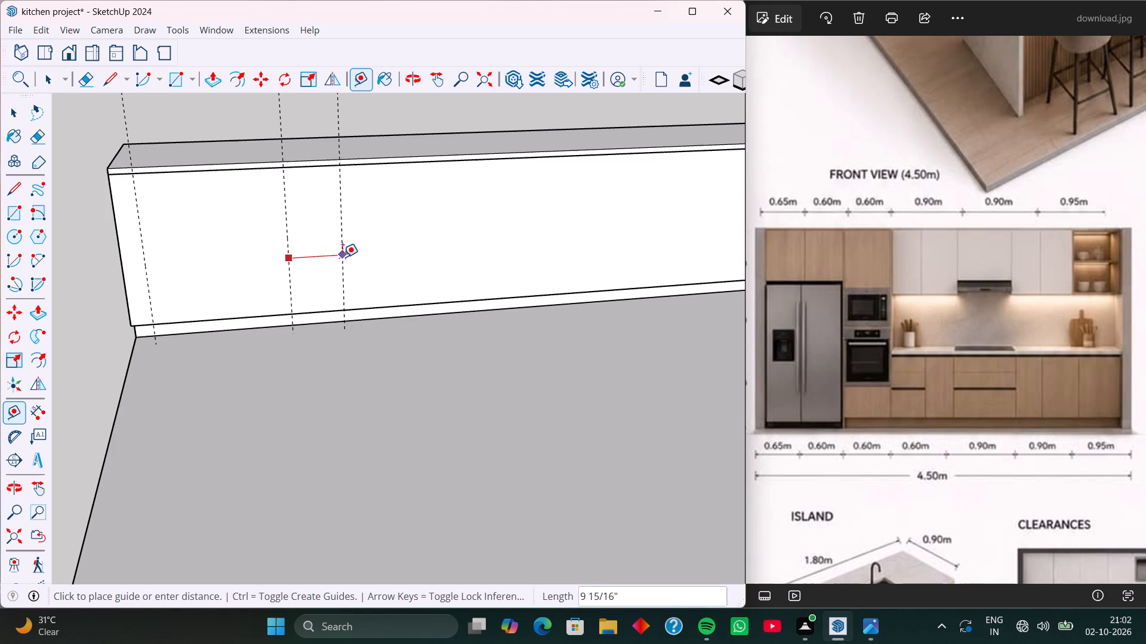
pyautogui.write('0.6')
pyautogui.press('m')
pyautogui.press('Return')
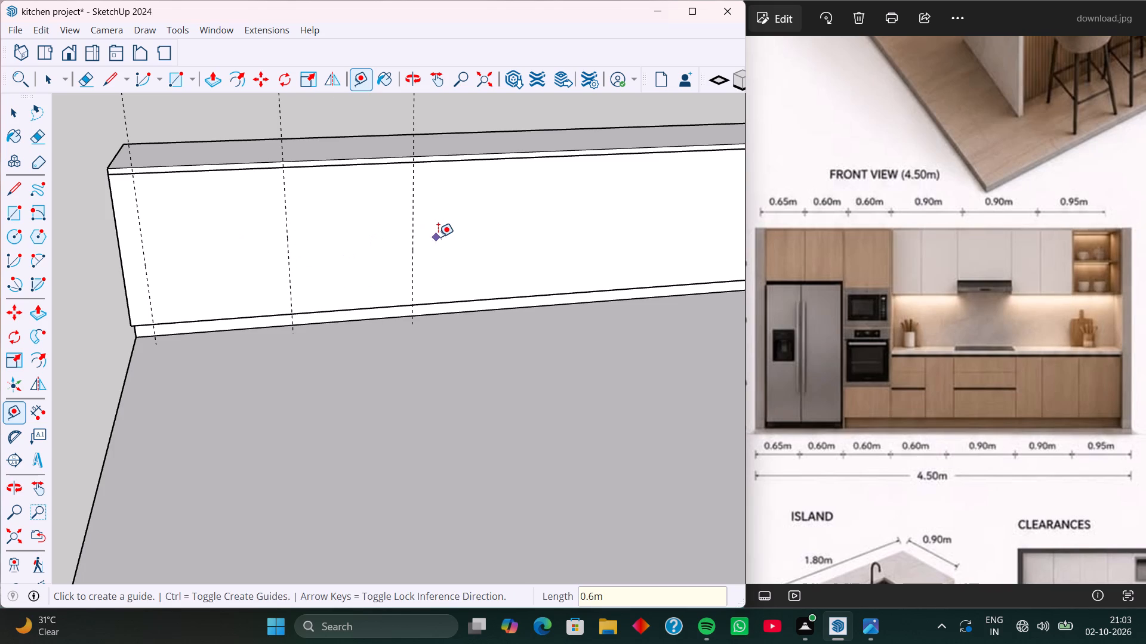
# Add two more vertical guides along the long run's front face, each 0.6m beyond the preceding one.
pyautogui.click(414, 232)
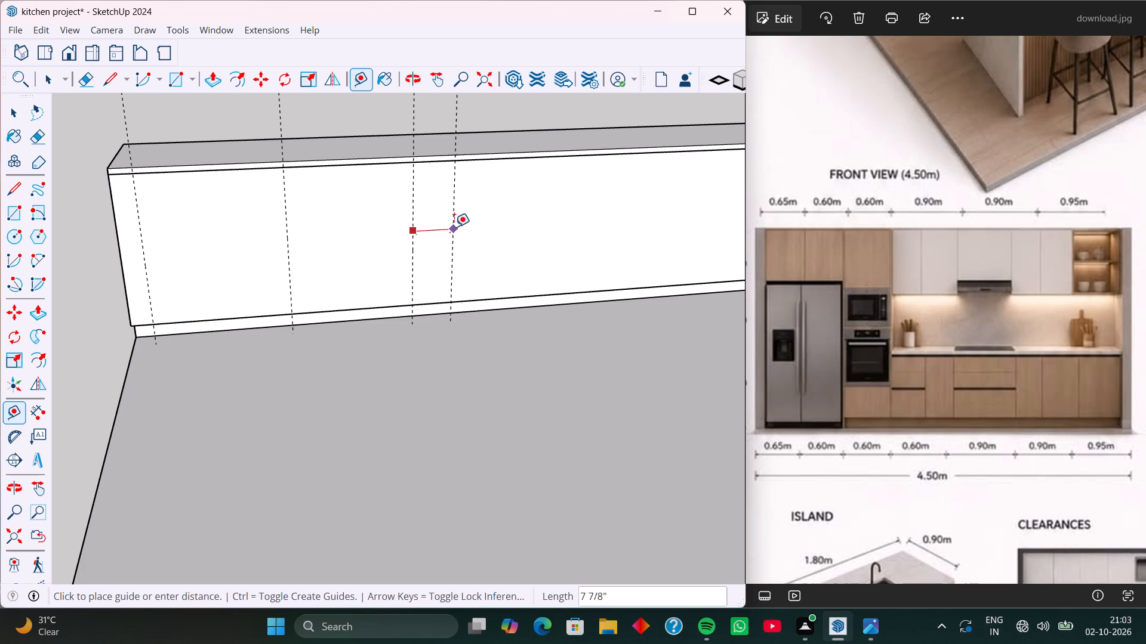
pyautogui.write('0.6')
pyautogui.press('Return')
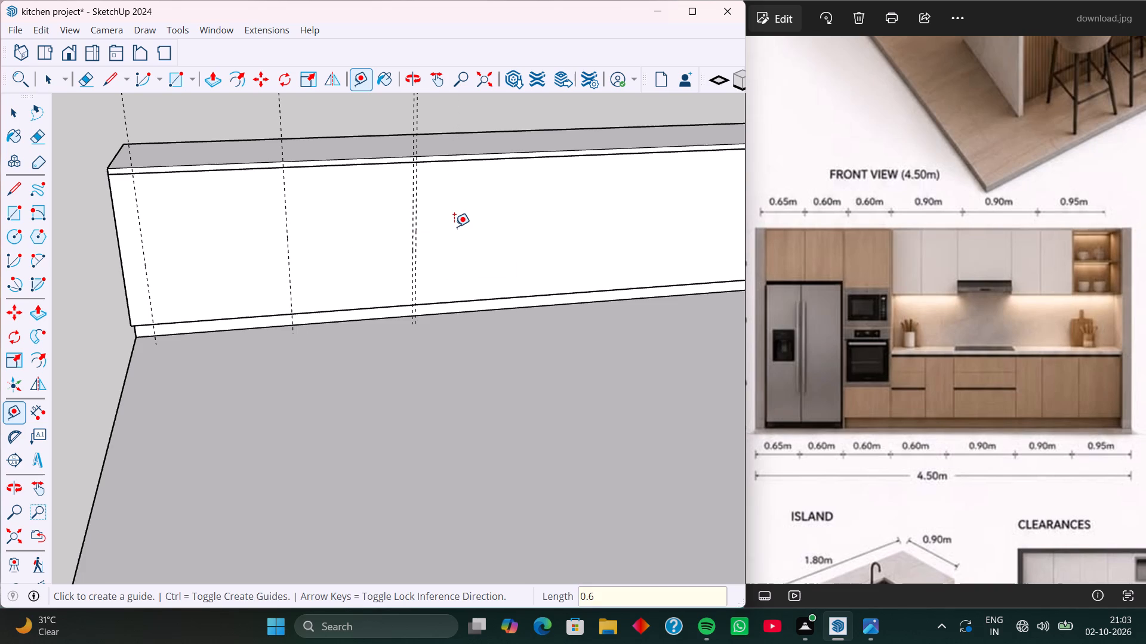
pyautogui.write('0.6m')
pyautogui.press('Return')
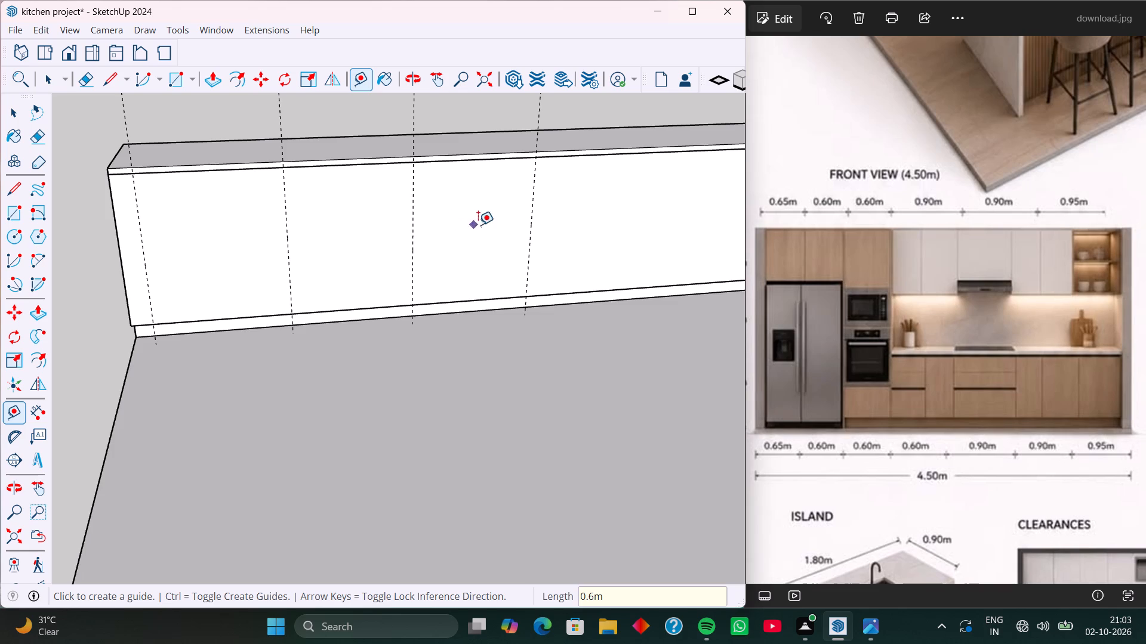
pyautogui.scroll(-6, 478, 225)
pyautogui.moveTo(496, 298); pyautogui.dragTo(425, 284, button='middle')
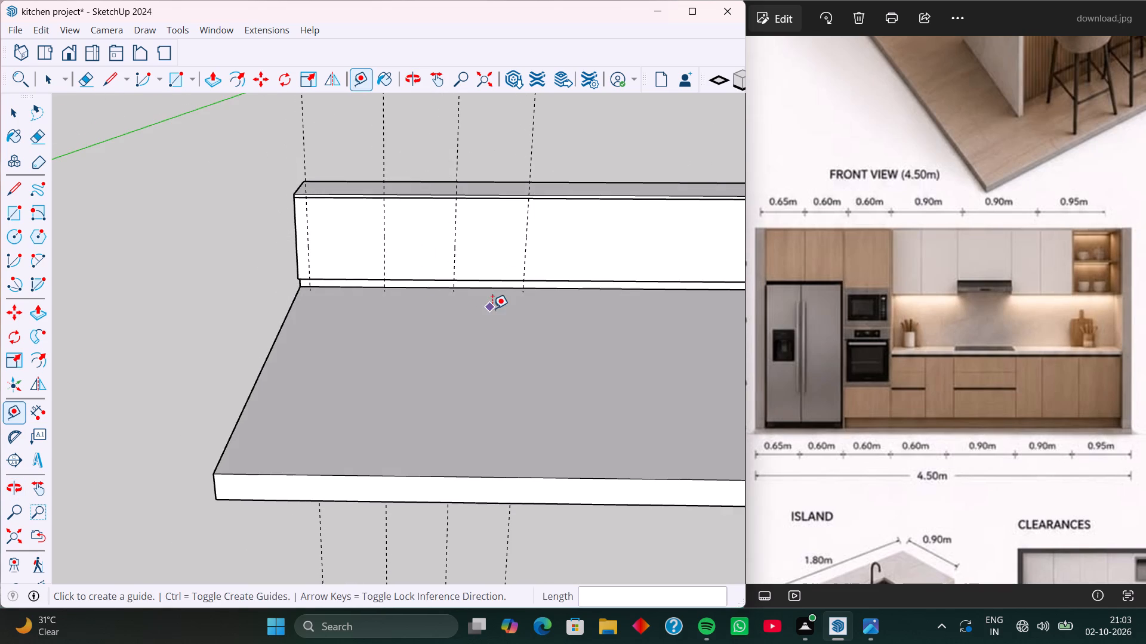
pyautogui.moveTo(493, 308); pyautogui.dragTo(473, 306, button='middle')
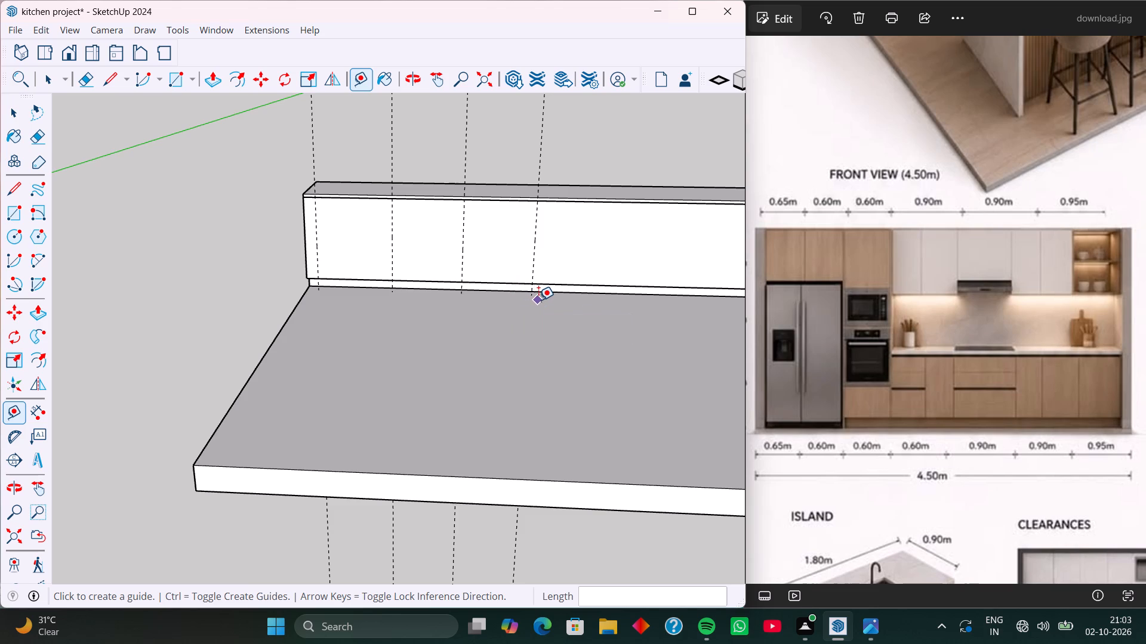
pyautogui.click(535, 258)
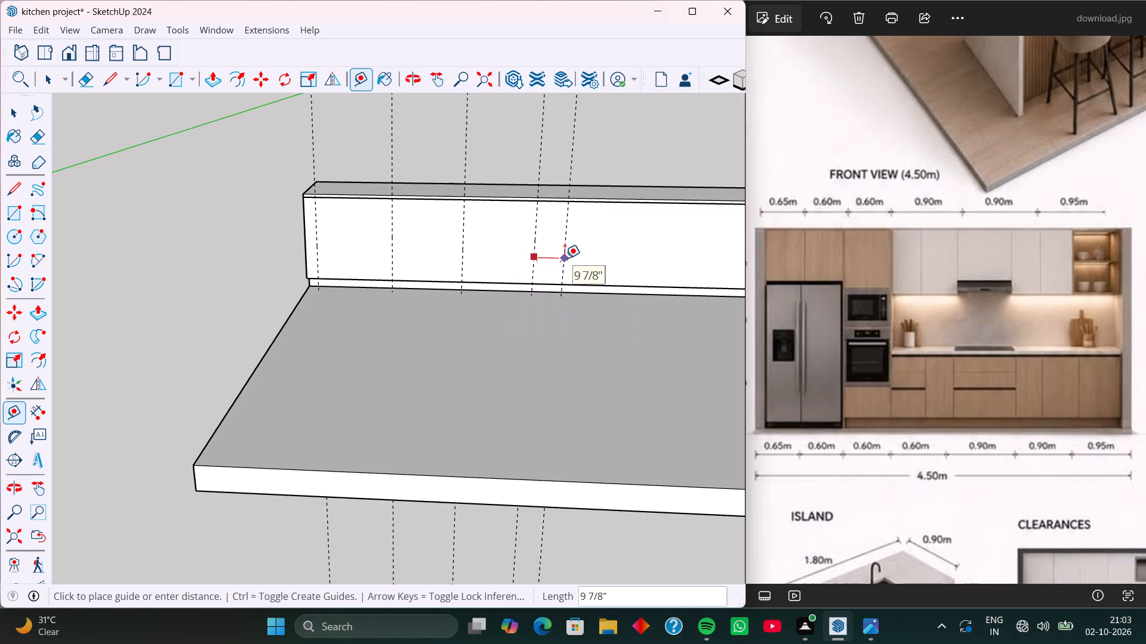
pyautogui.write('0.6m')
pyautogui.press('Return')
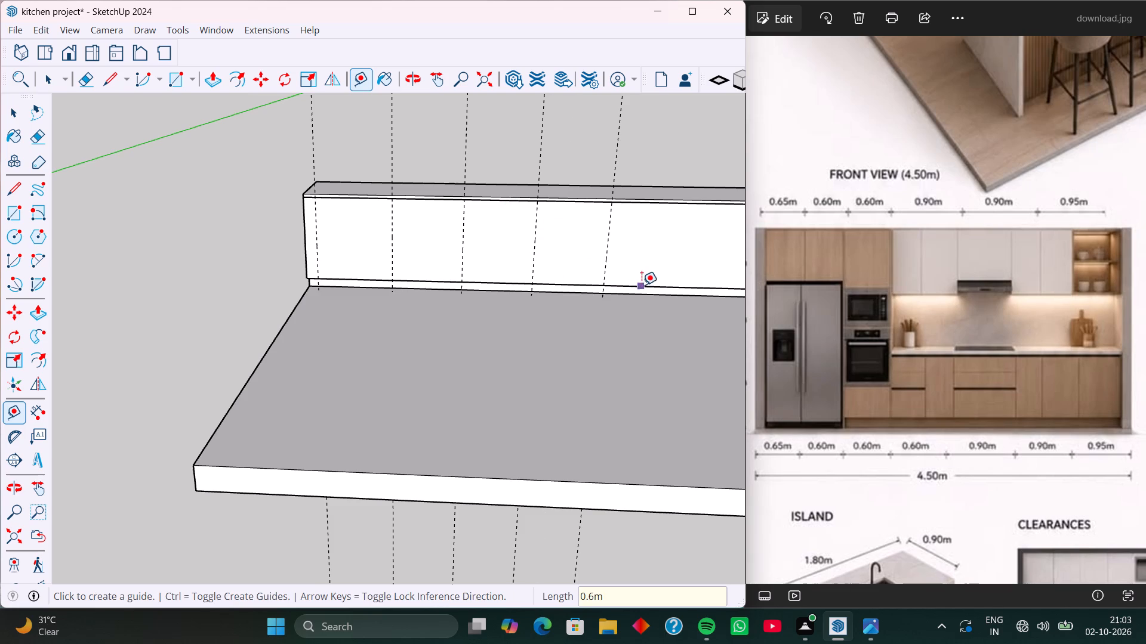
# Place a vertical guide 0.9m beyond the last guide, toward the inner corner of the cabinets.
pyautogui.click(606, 257)
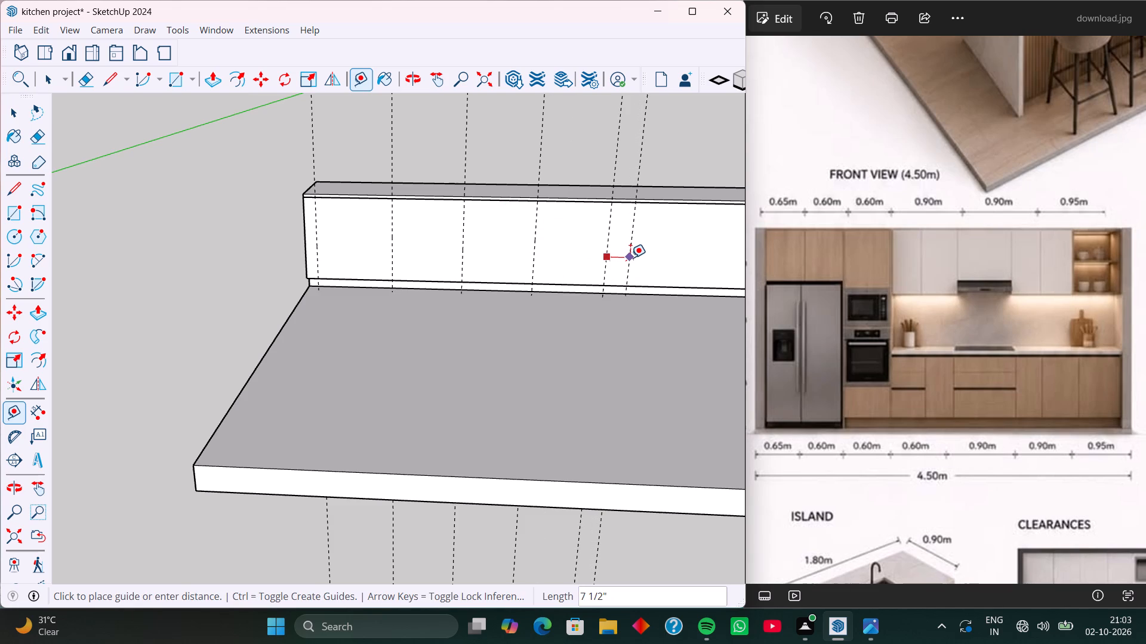
pyautogui.write('0.9')
pyautogui.press('m')
pyautogui.press('Return')
# Place another vertical guide 0.9m beyond the last guide, continuing in the long run's direction past the inner corner.
pyautogui.scroll(-5, 627, 298)
pyautogui.moveTo(689, 321); pyautogui.dragTo(707, 326, button='middle')
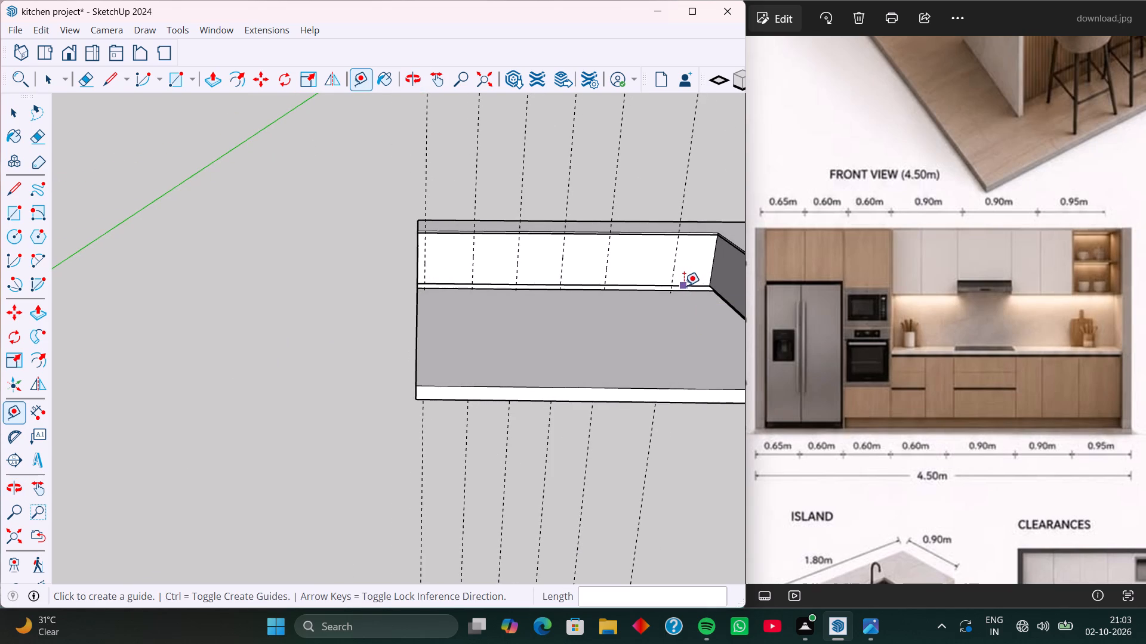
pyautogui.scroll(4, 684, 285)
pyautogui.click(670, 267)
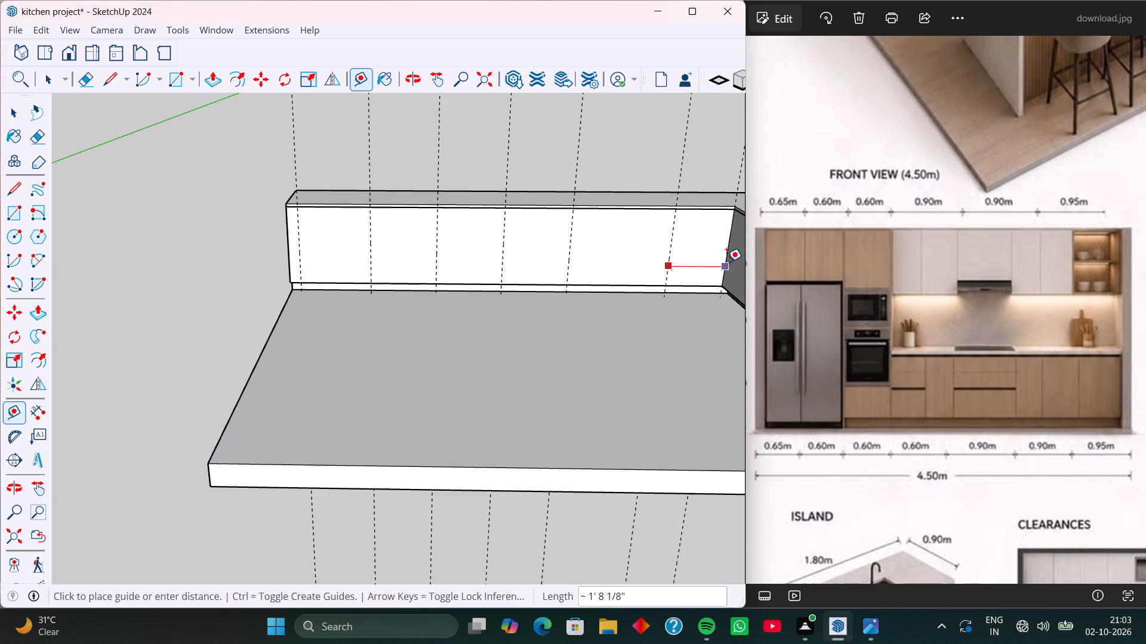
pyautogui.write('0.9')
pyautogui.press('Return')
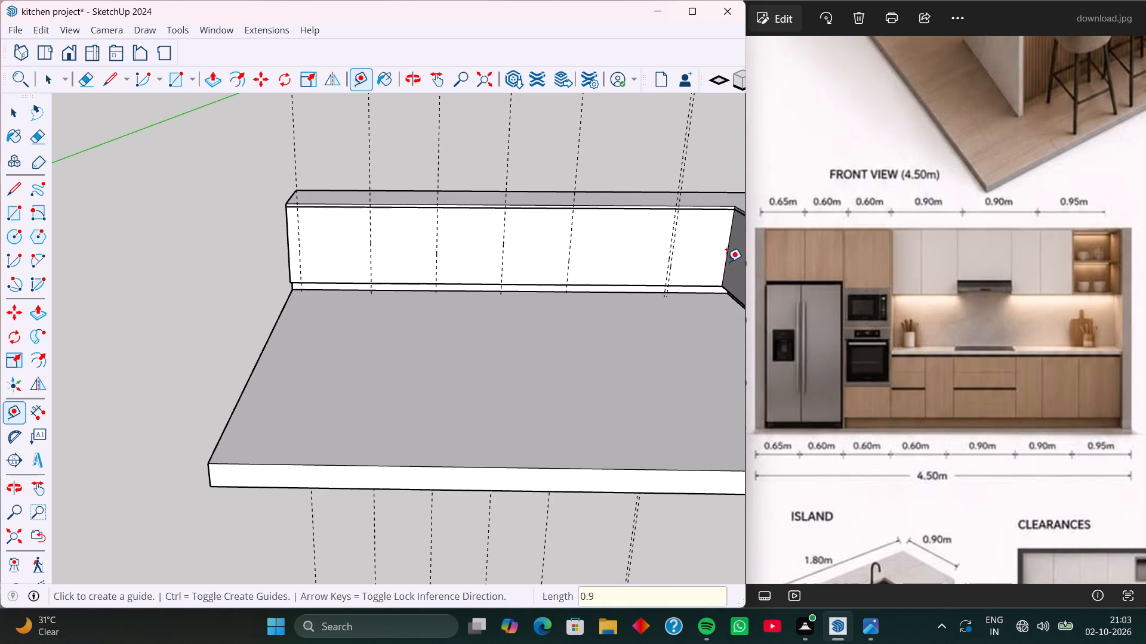
pyautogui.write('0.9m')
pyautogui.press('Return')
# Add linear dimensions to the first two guide spacings on the long run's front face, starting from the guide nearest the free end.
pyautogui.scroll(-4, 597, 260)
pyautogui.moveTo(626, 291); pyautogui.dragTo(581, 291, button='middle')
pyautogui.scroll(-2, 460, 285)
pyautogui.scroll(3, 704, 253)
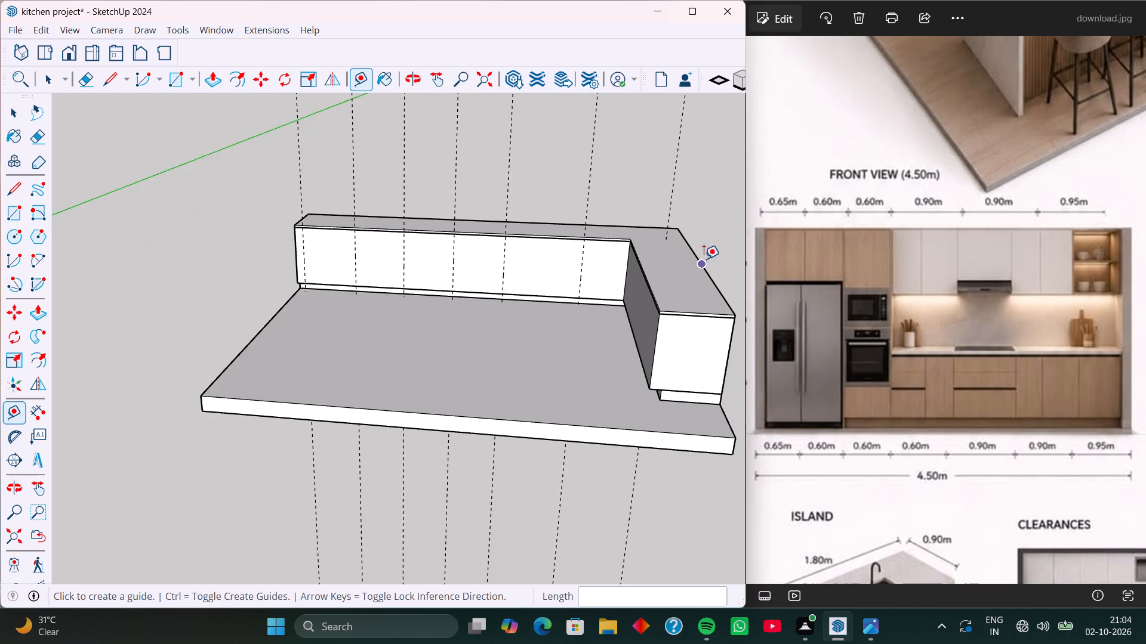
pyautogui.scroll(4, 700, 262)
pyautogui.scroll(-2, 699, 262)
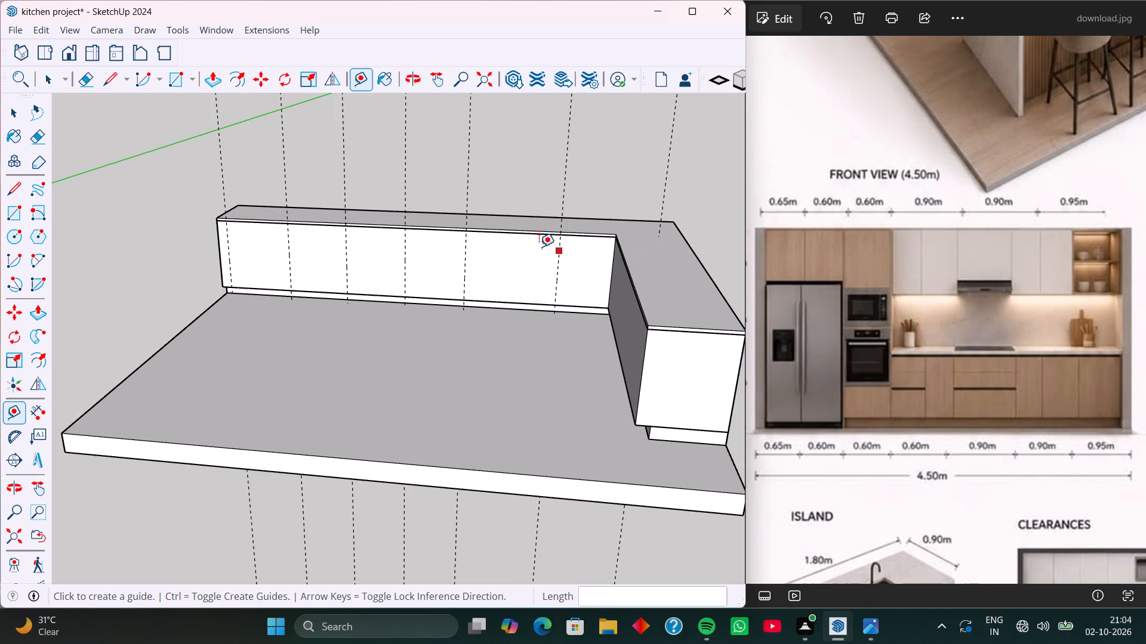
pyautogui.scroll(6, 232, 224)
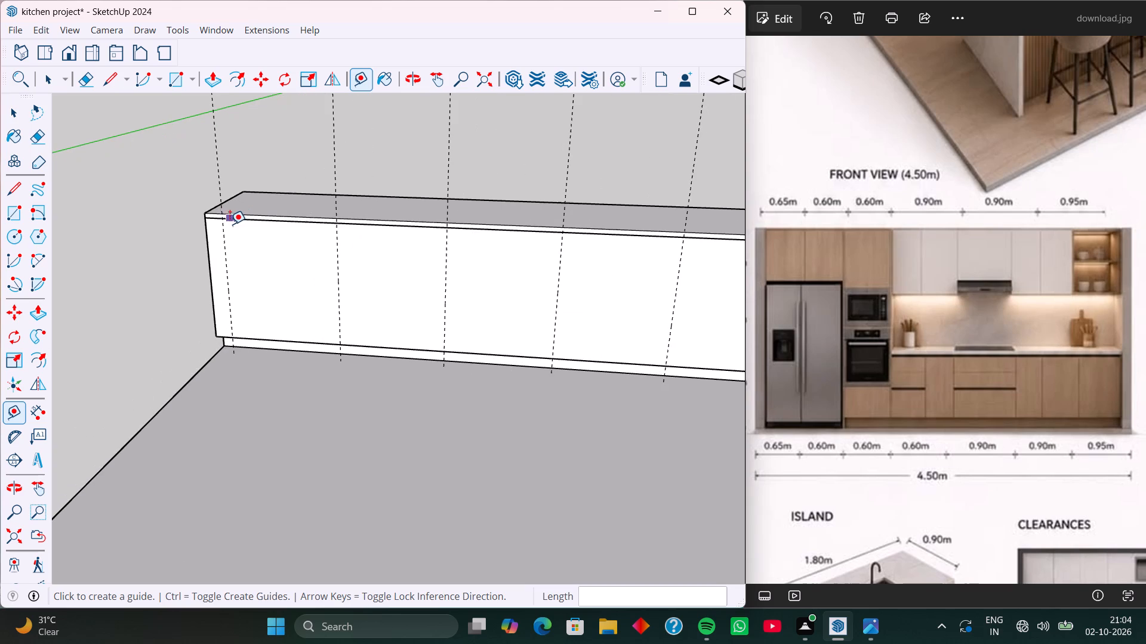
pyautogui.click(221, 219)
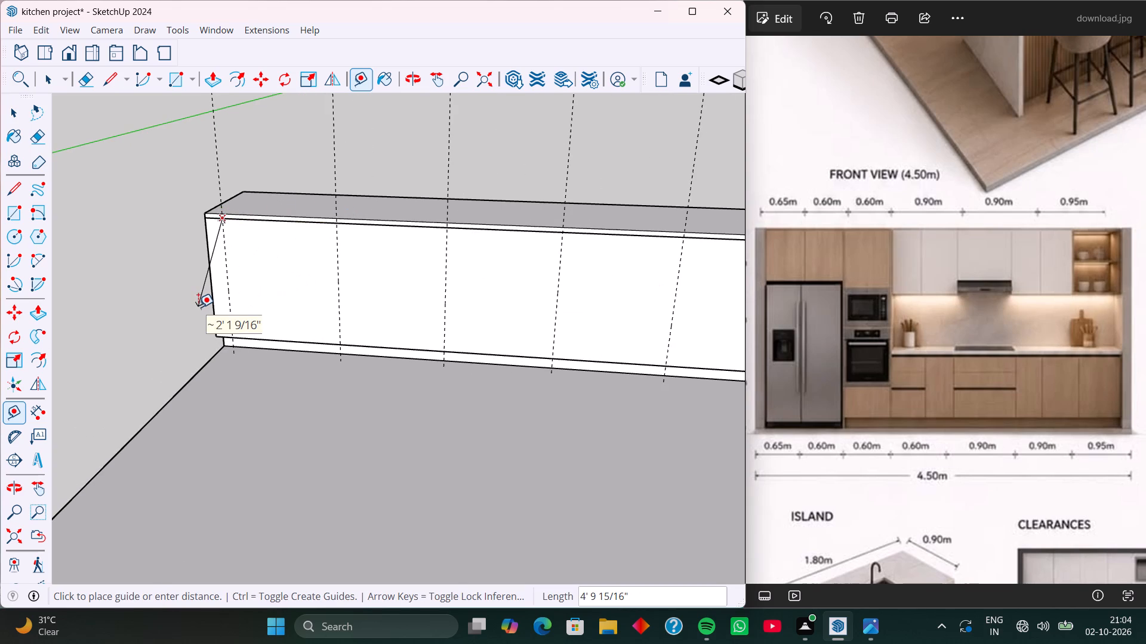
pyautogui.press('space')
pyautogui.click(32, 408)
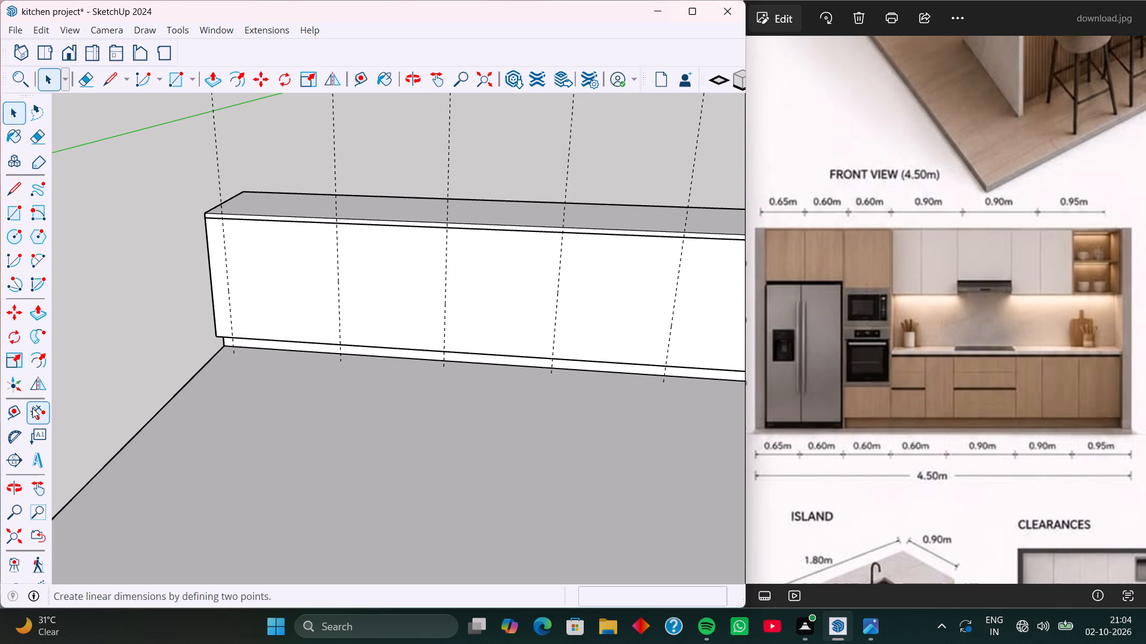
pyautogui.moveTo(224, 221); pyautogui.dragTo(238, 222)
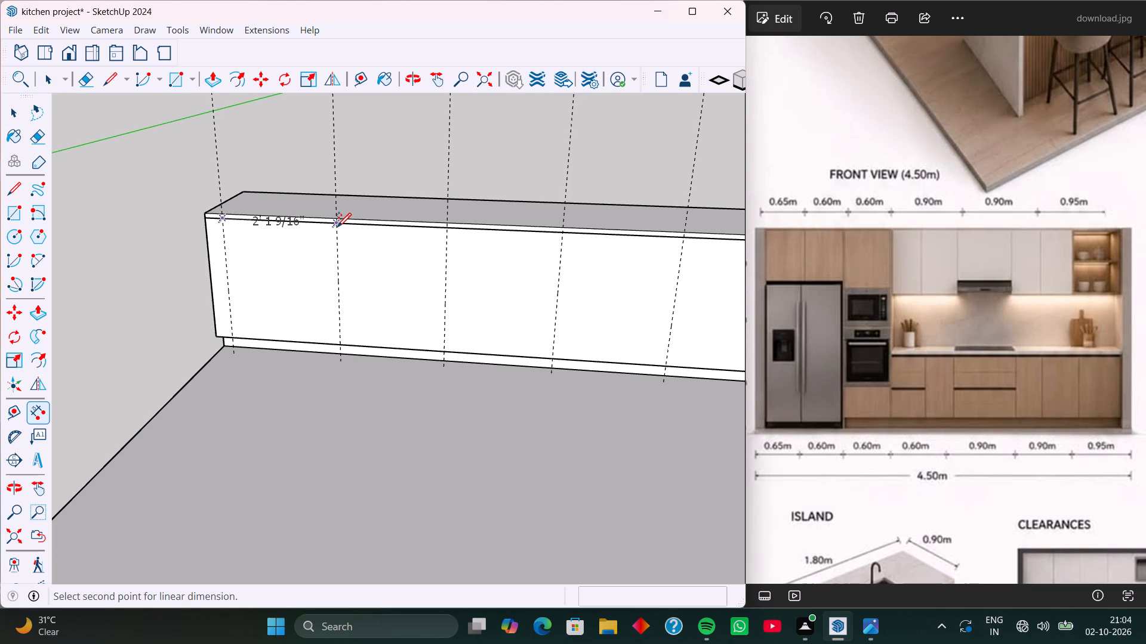
pyautogui.click(337, 226)
pyautogui.click(335, 249)
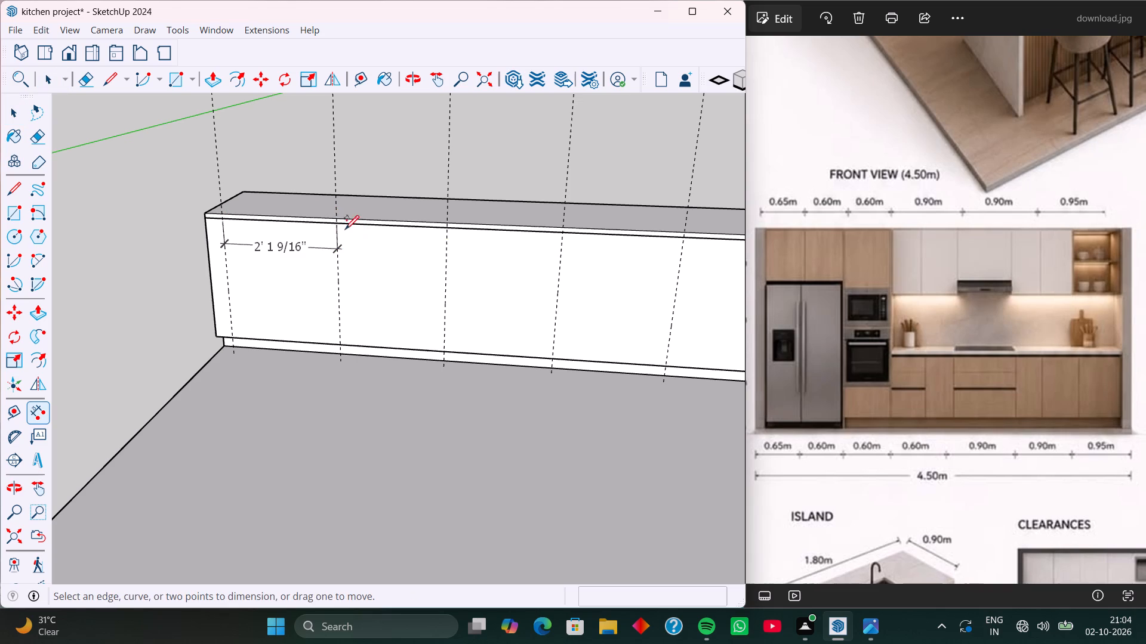
pyautogui.click(336, 225)
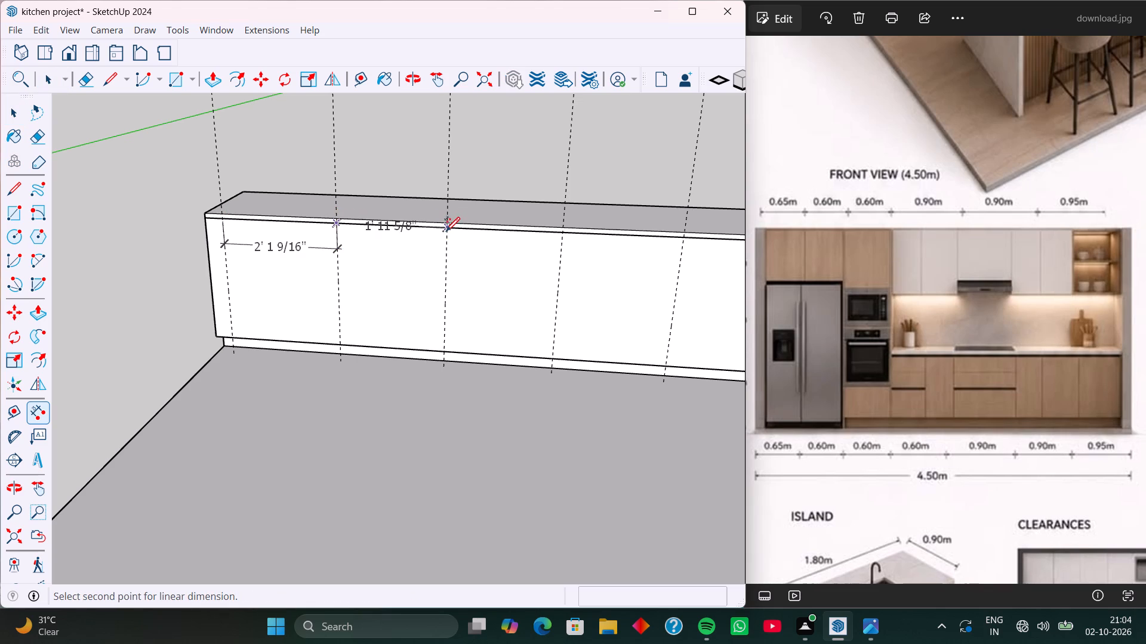
pyautogui.click(445, 231)
pyautogui.click(438, 259)
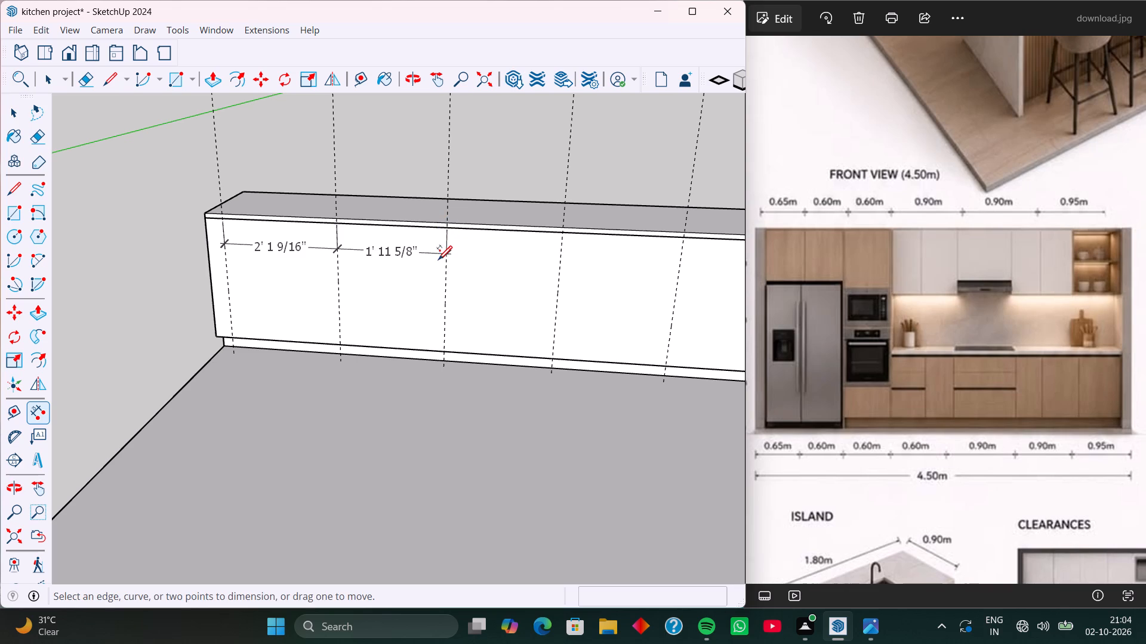
# Dimension the third and fourth guide spacings along the long run's front face, placing the dimensions just below its top edge.
pyautogui.click(445, 228)
pyautogui.click(563, 233)
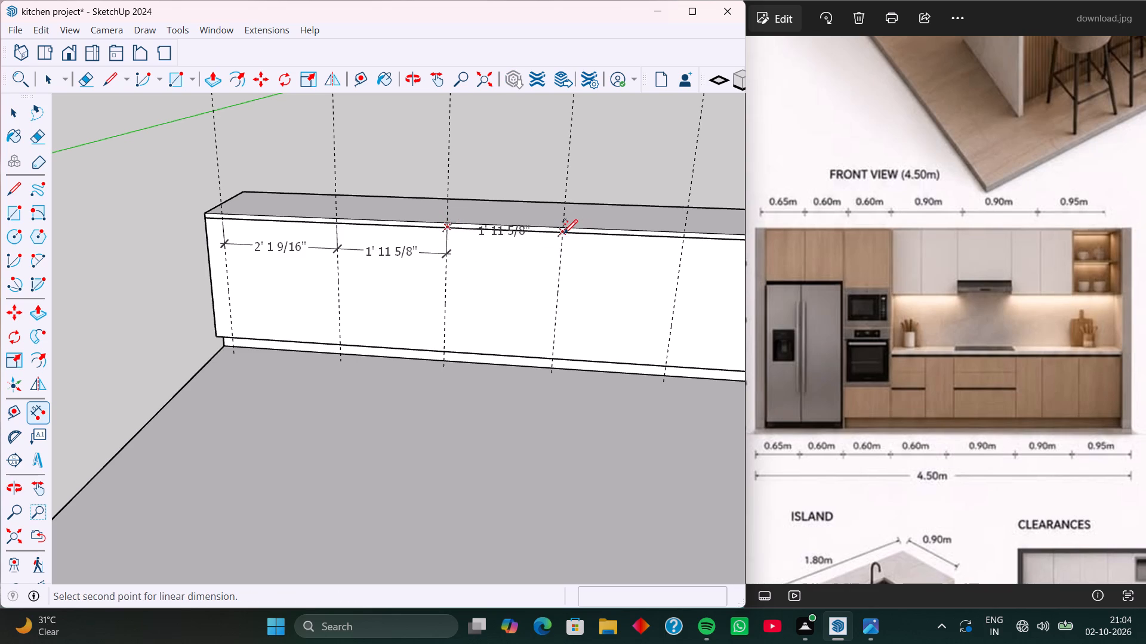
pyautogui.click(553, 268)
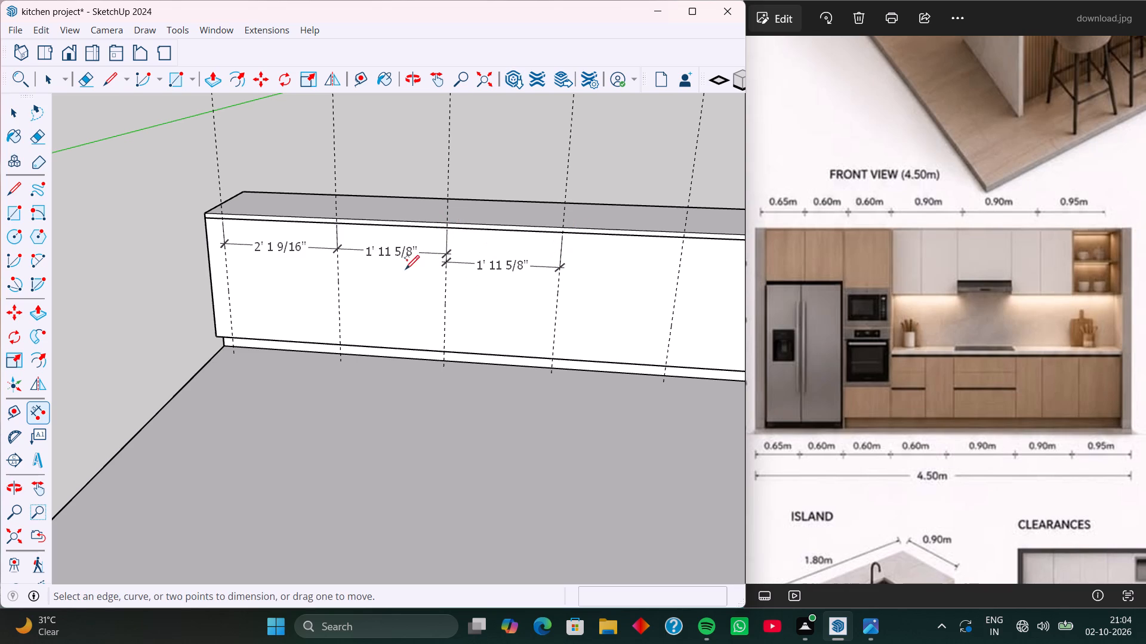
pyautogui.scroll(-4, 321, 274)
pyautogui.scroll(3, 460, 261)
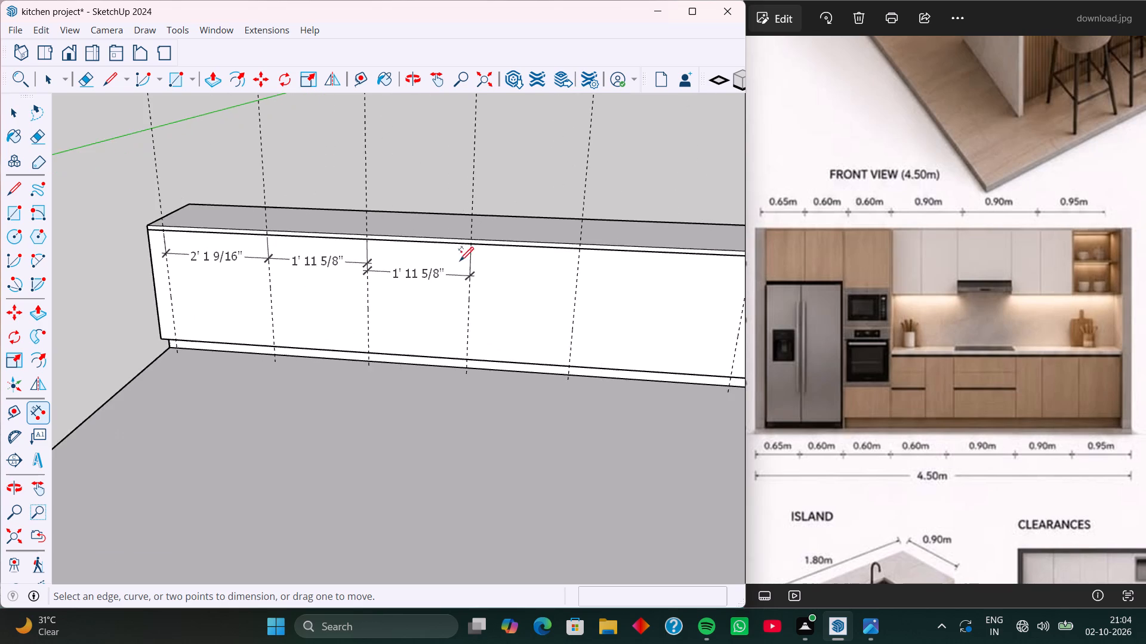
pyautogui.scroll(3, 460, 260)
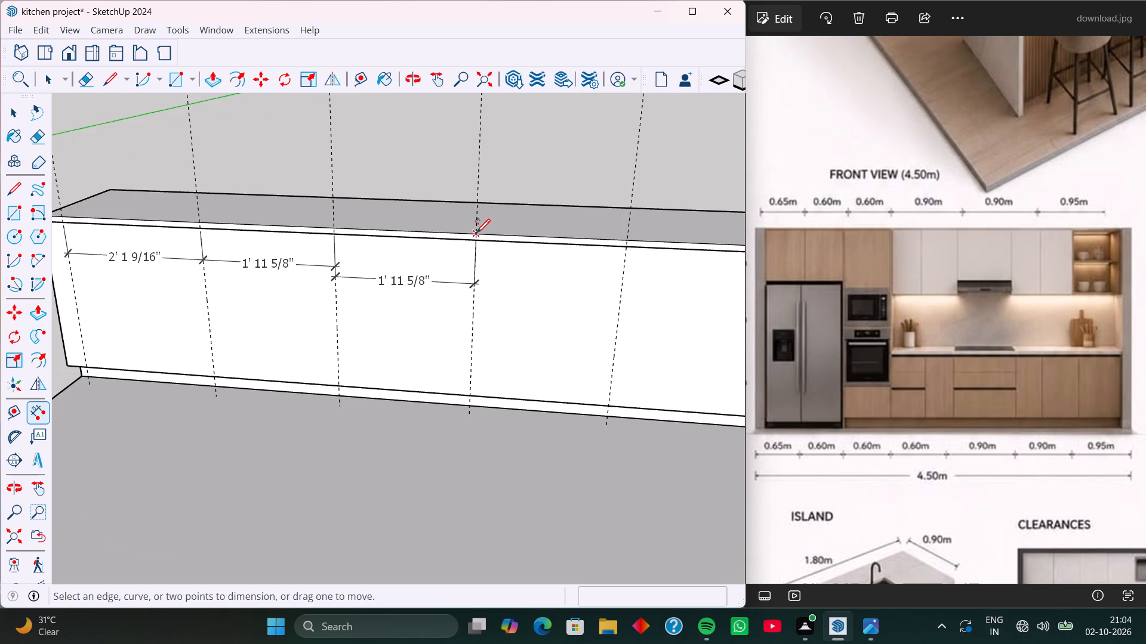
pyautogui.click(476, 232)
pyautogui.click(627, 236)
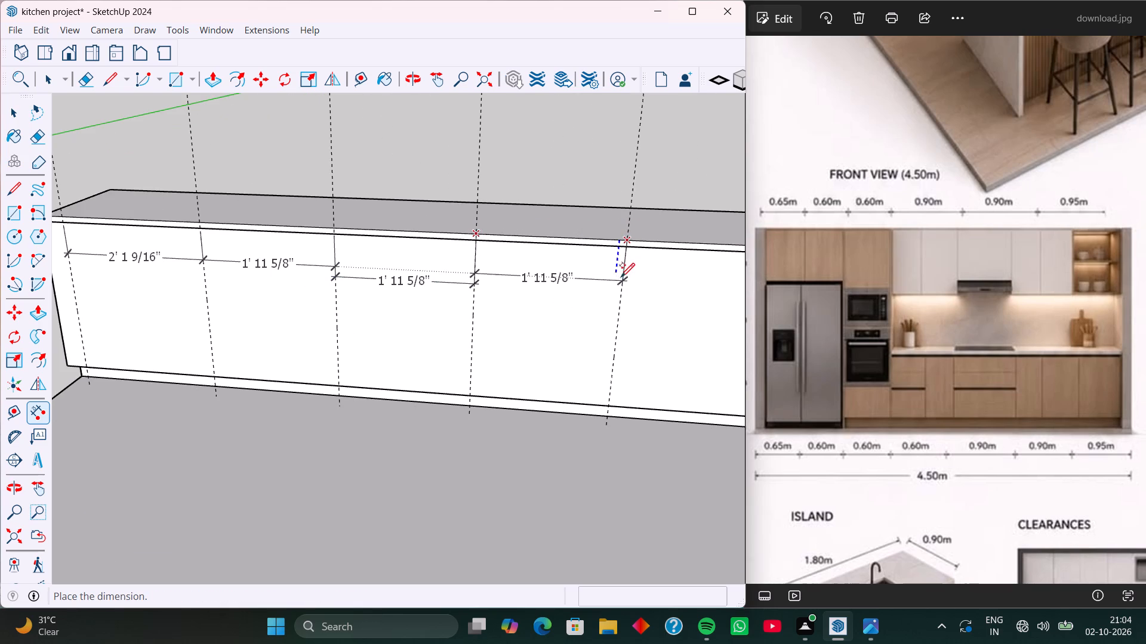
pyautogui.click(619, 295)
# Dimension the fifth guide spacing, ending at the last guide before the inner corner, in line with the preceding dimension.
pyautogui.scroll(-9, 380, 277)
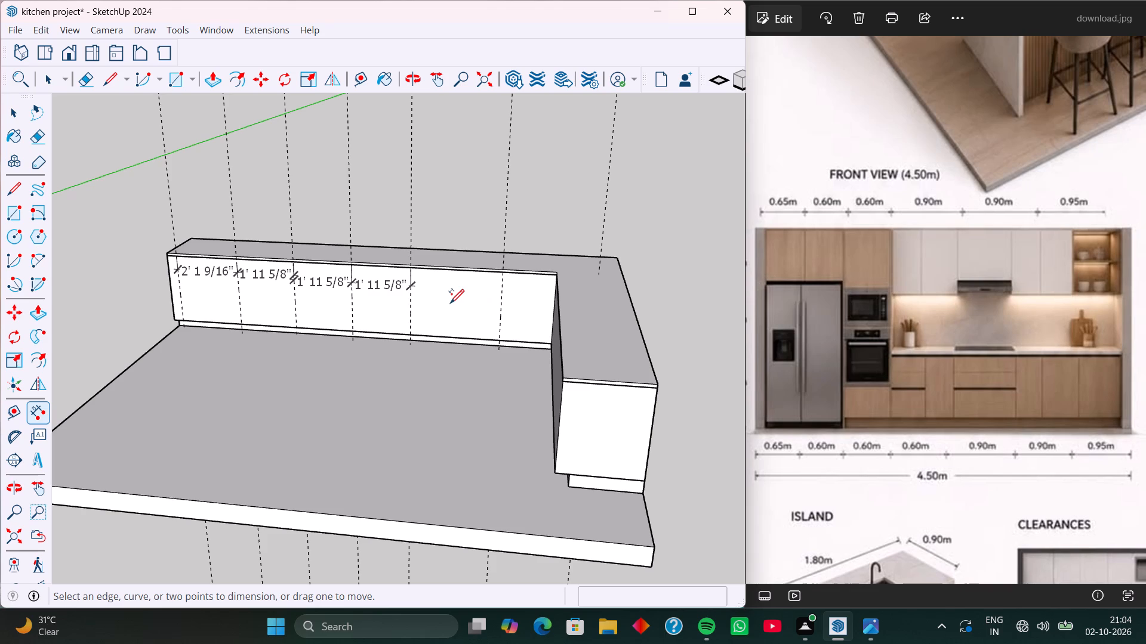
pyautogui.click(411, 266)
pyautogui.scroll(3, 504, 275)
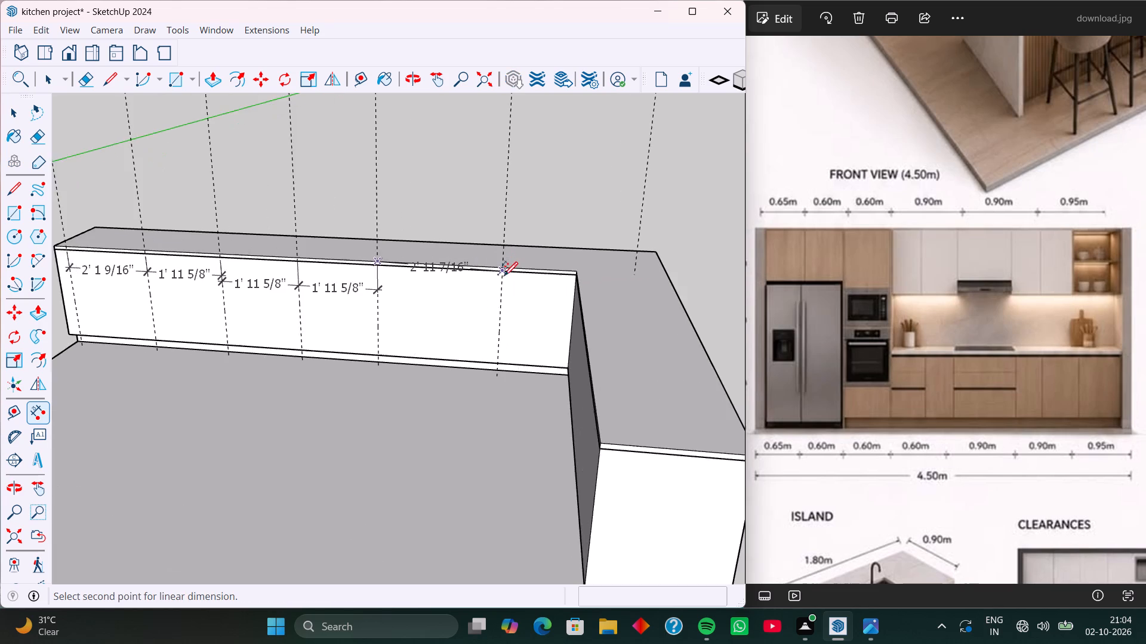
pyautogui.scroll(4, 504, 275)
pyautogui.click(501, 268)
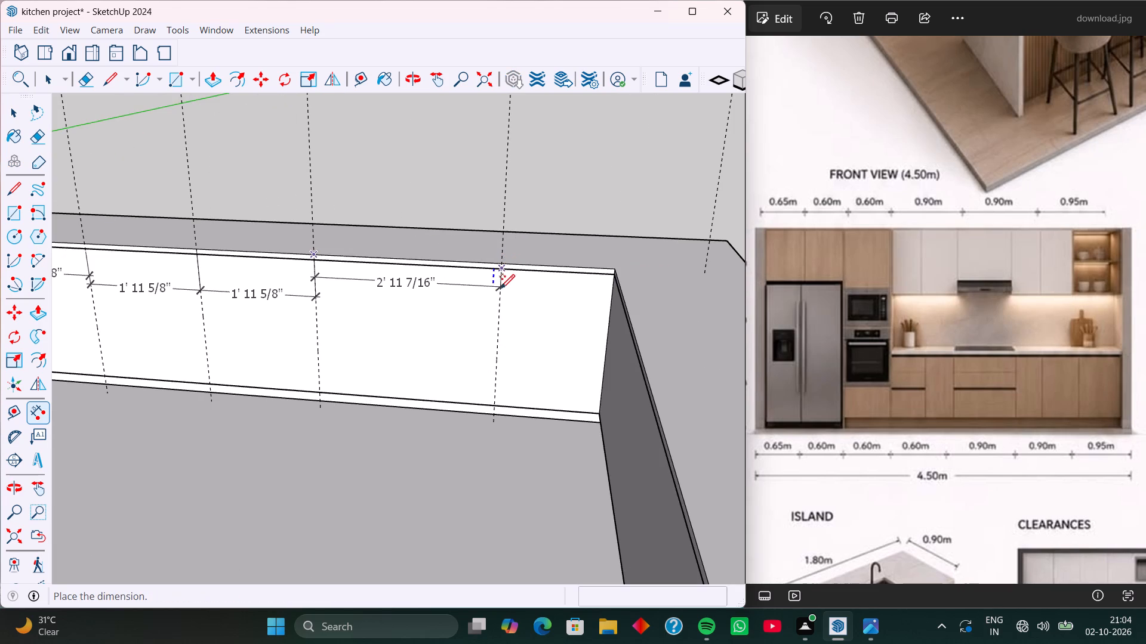
pyautogui.click(501, 313)
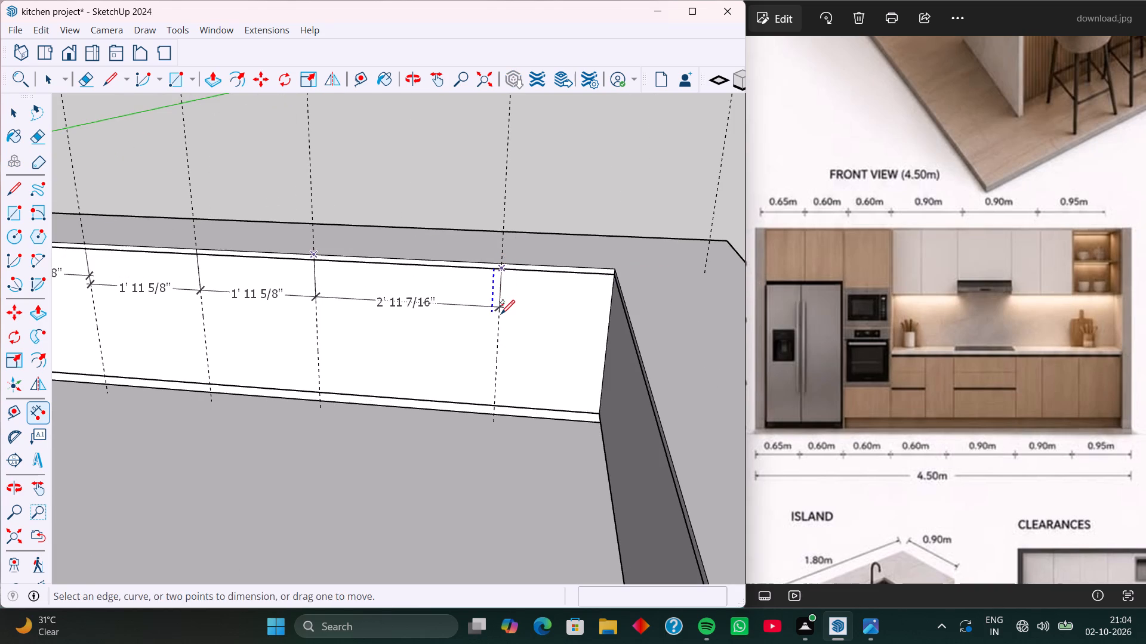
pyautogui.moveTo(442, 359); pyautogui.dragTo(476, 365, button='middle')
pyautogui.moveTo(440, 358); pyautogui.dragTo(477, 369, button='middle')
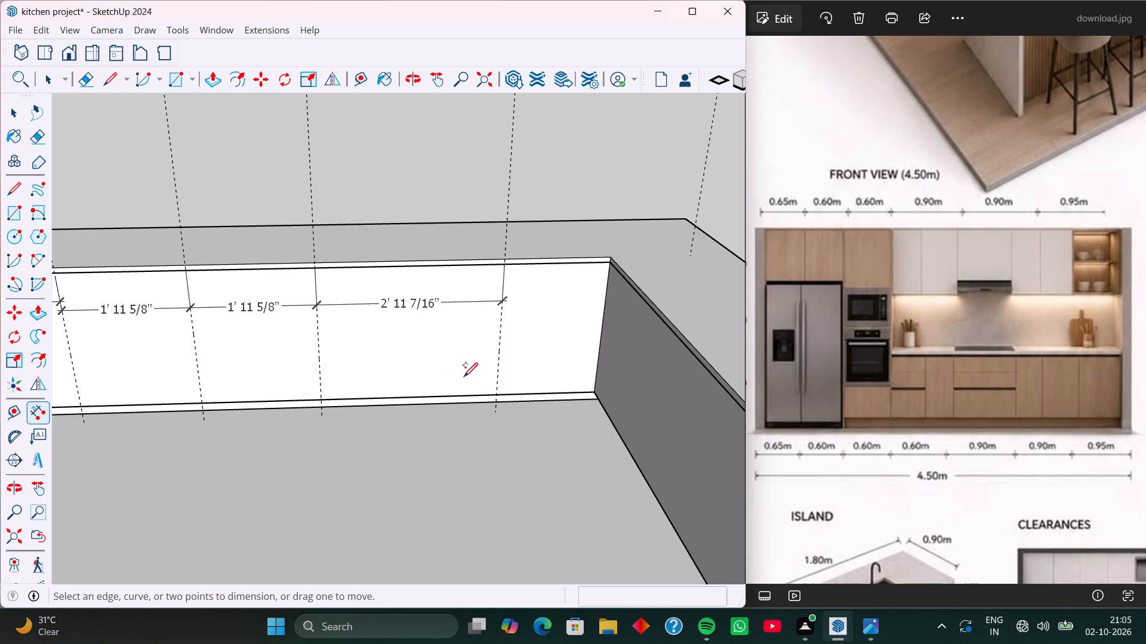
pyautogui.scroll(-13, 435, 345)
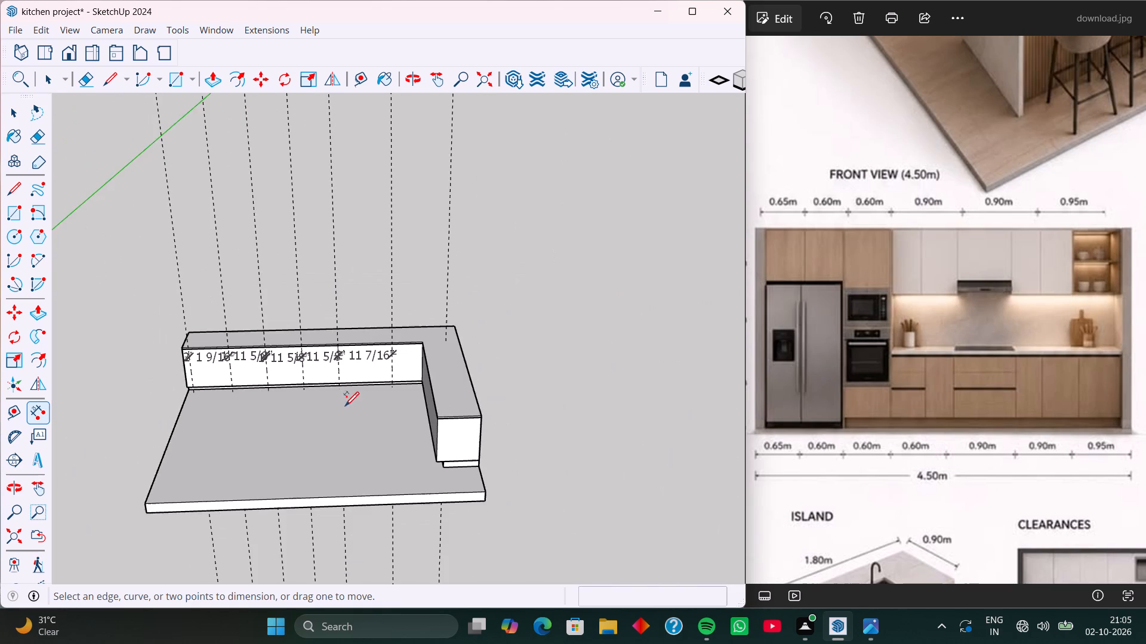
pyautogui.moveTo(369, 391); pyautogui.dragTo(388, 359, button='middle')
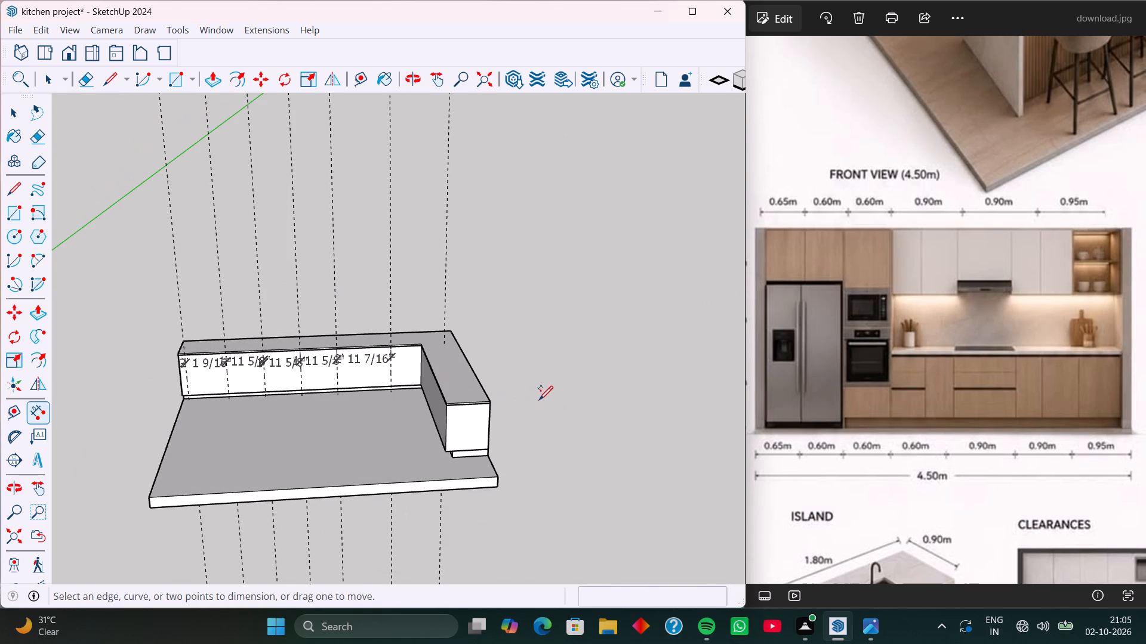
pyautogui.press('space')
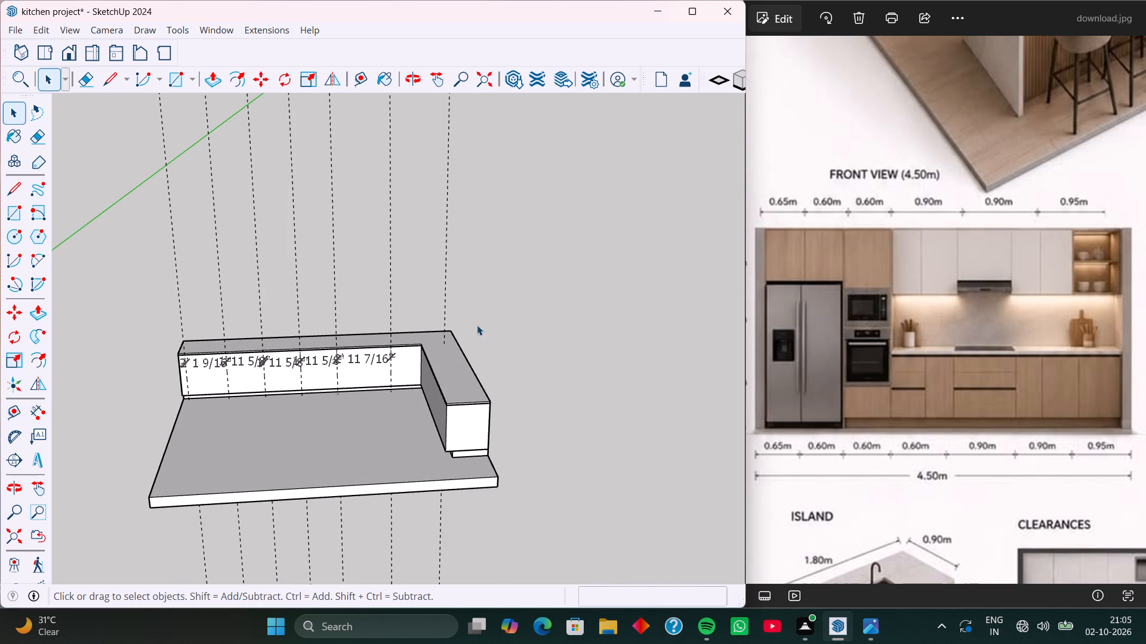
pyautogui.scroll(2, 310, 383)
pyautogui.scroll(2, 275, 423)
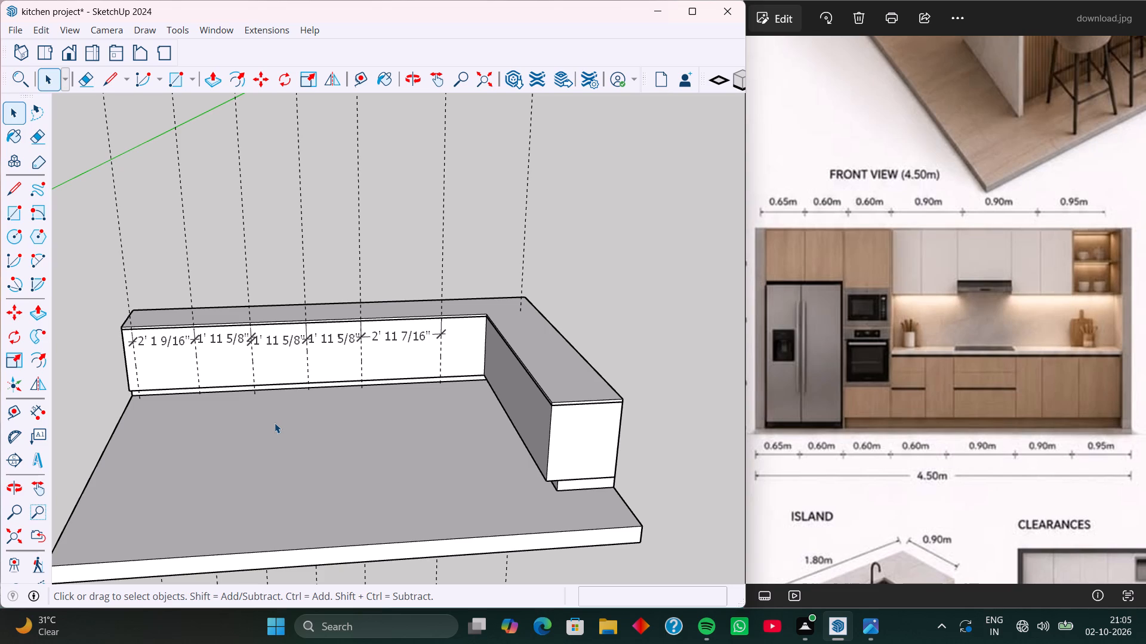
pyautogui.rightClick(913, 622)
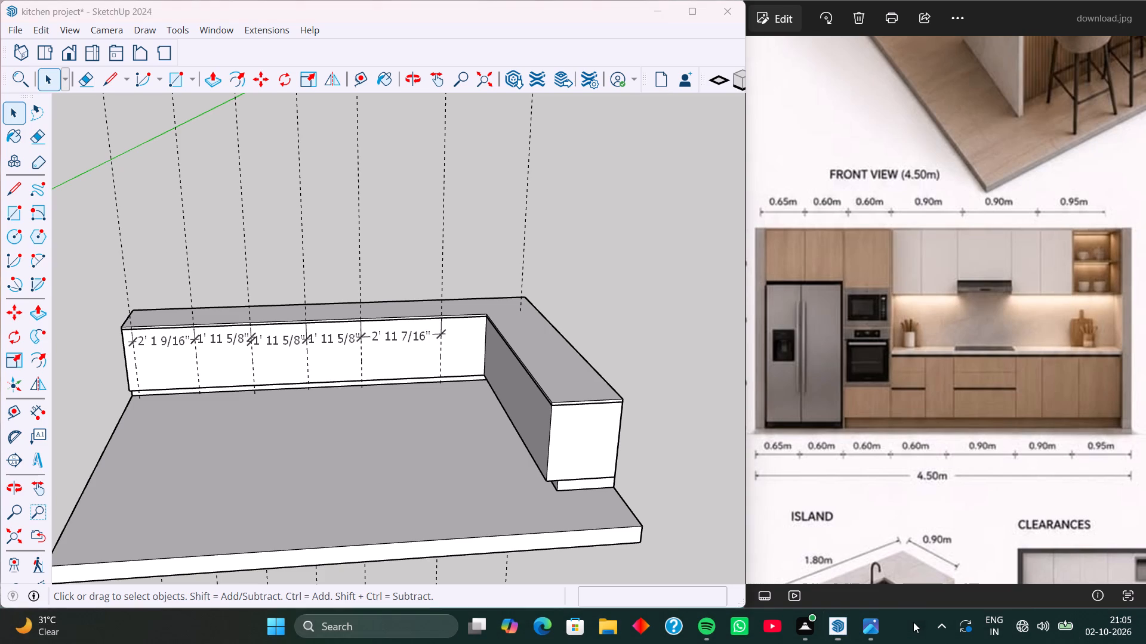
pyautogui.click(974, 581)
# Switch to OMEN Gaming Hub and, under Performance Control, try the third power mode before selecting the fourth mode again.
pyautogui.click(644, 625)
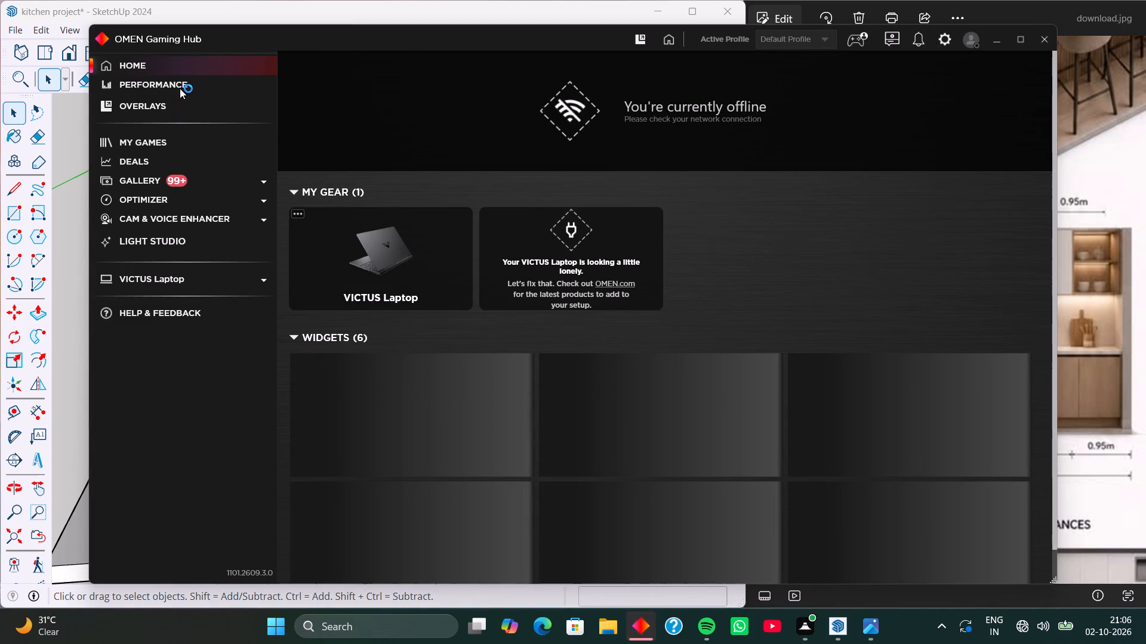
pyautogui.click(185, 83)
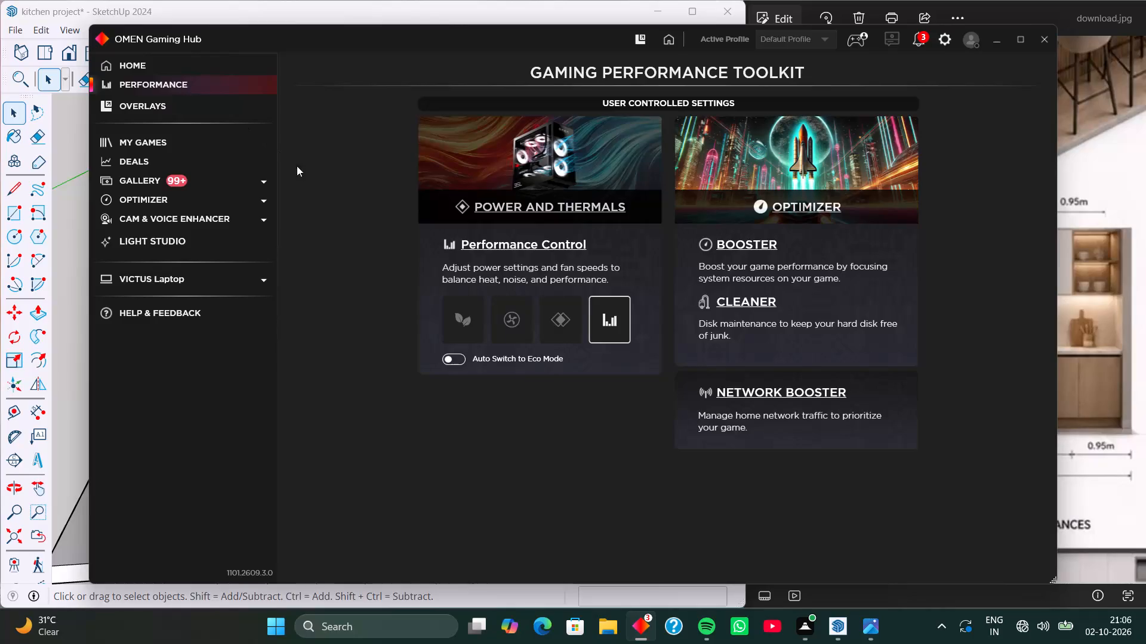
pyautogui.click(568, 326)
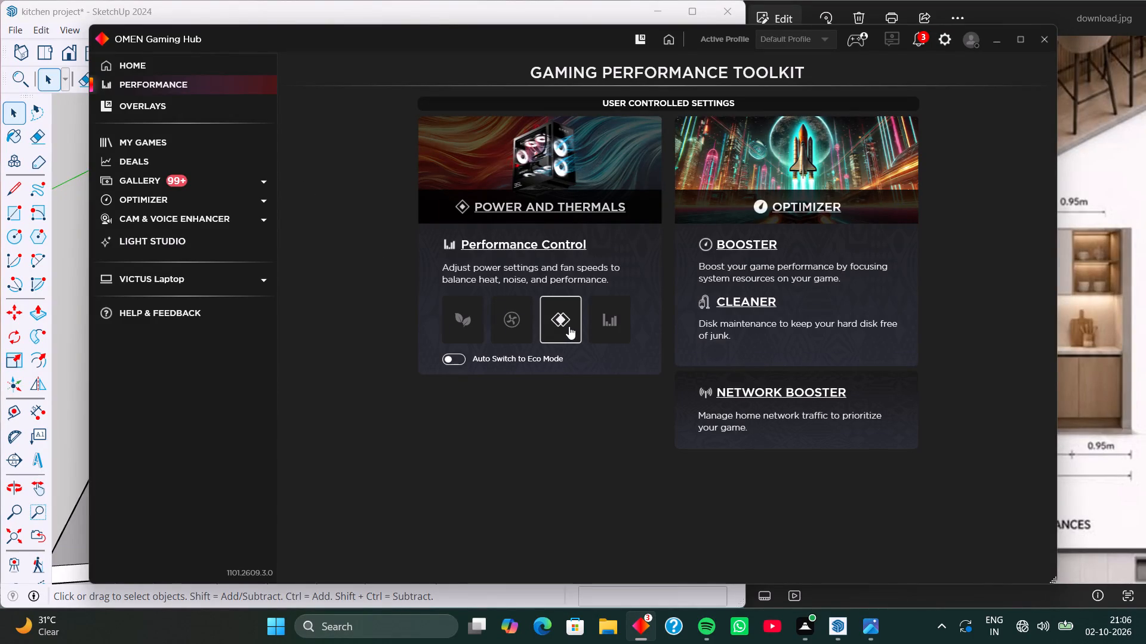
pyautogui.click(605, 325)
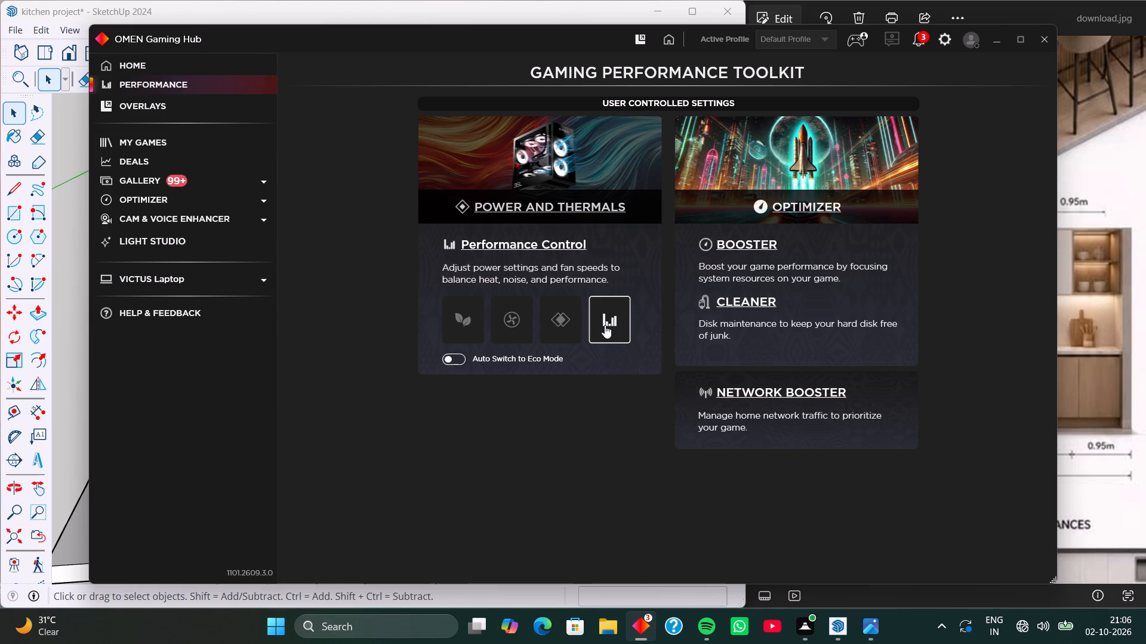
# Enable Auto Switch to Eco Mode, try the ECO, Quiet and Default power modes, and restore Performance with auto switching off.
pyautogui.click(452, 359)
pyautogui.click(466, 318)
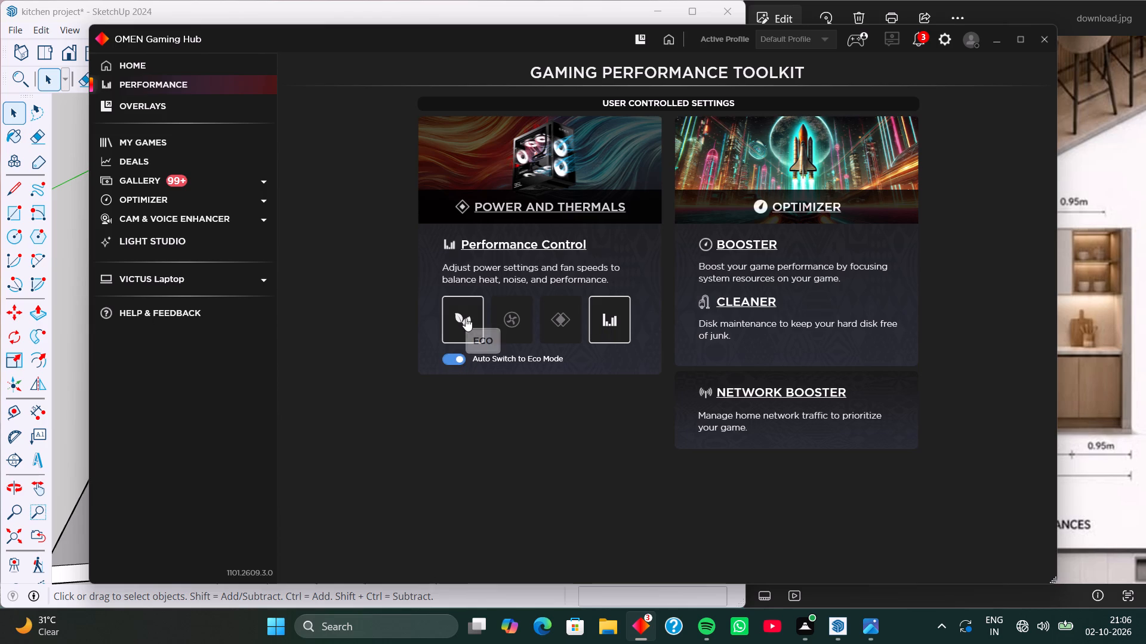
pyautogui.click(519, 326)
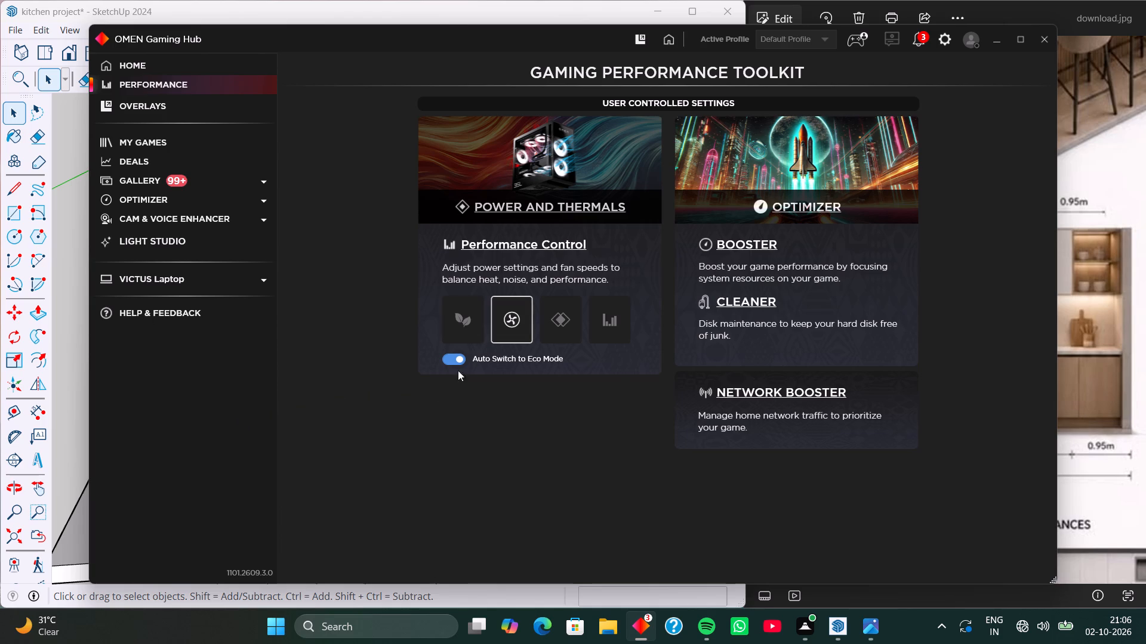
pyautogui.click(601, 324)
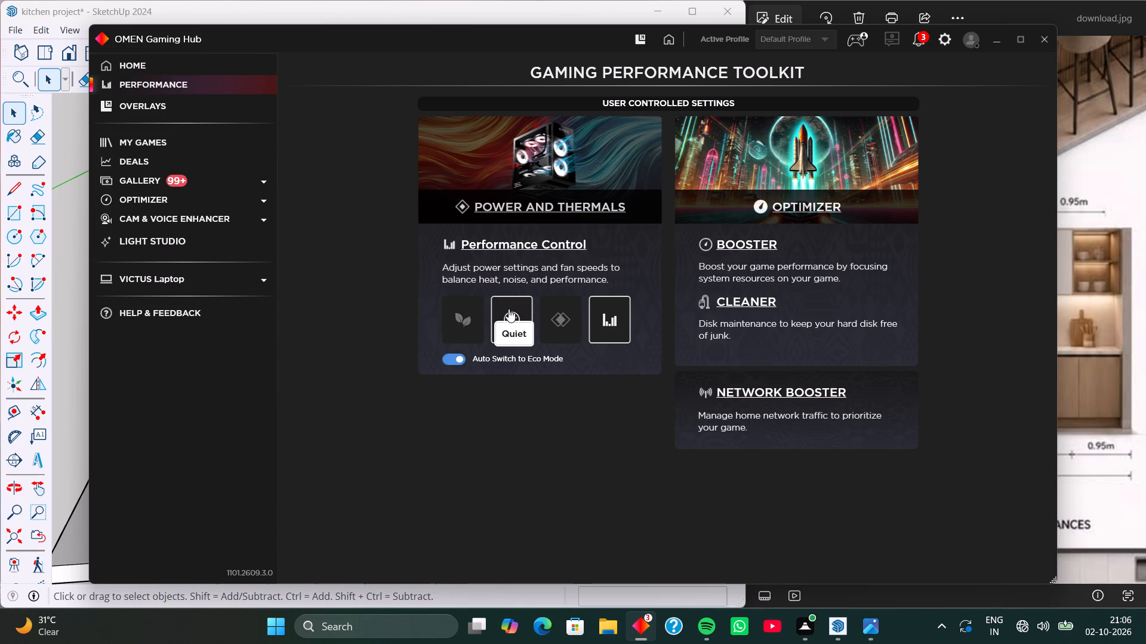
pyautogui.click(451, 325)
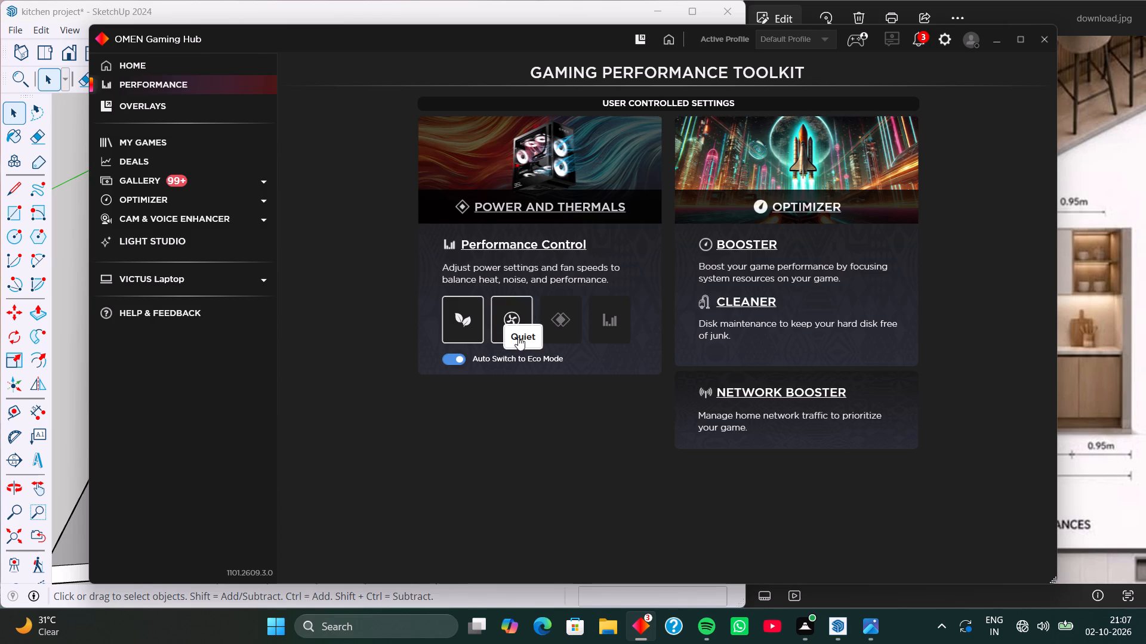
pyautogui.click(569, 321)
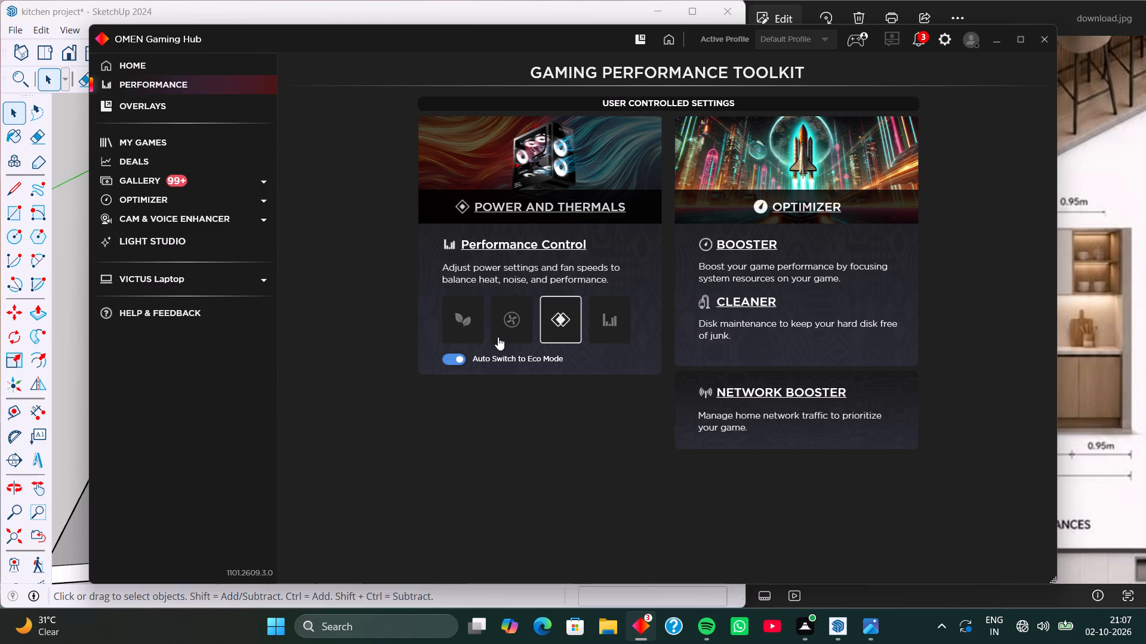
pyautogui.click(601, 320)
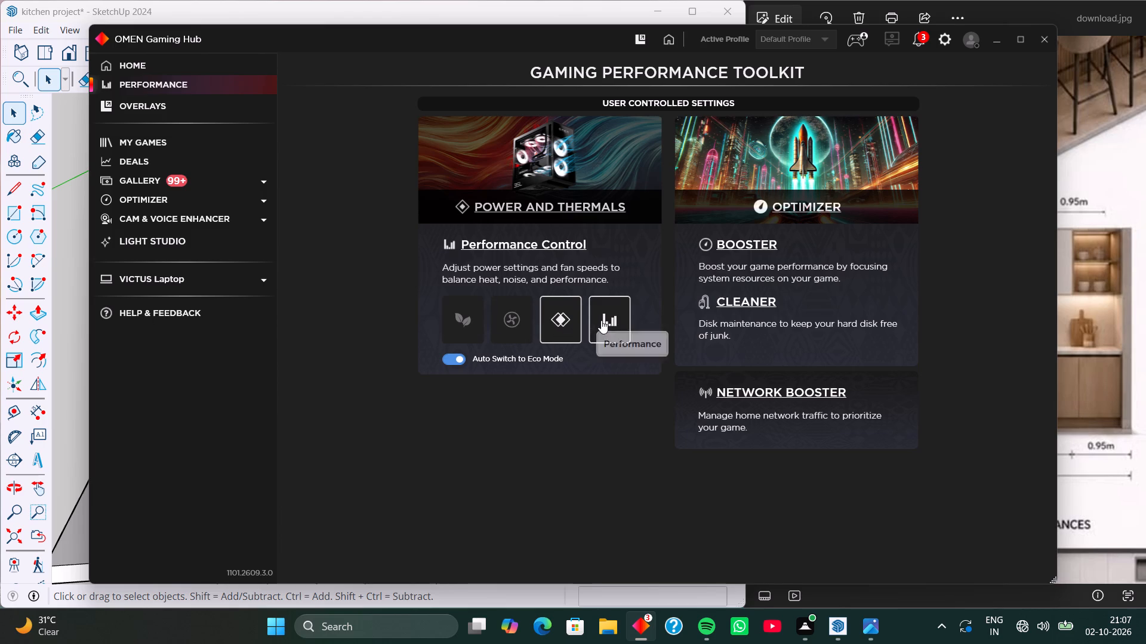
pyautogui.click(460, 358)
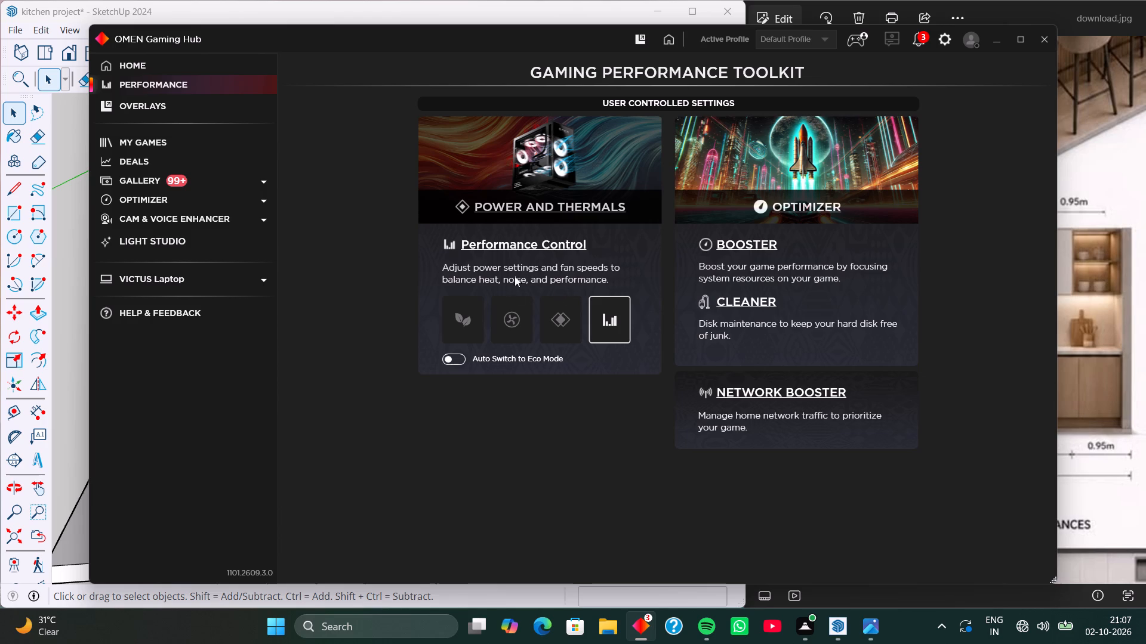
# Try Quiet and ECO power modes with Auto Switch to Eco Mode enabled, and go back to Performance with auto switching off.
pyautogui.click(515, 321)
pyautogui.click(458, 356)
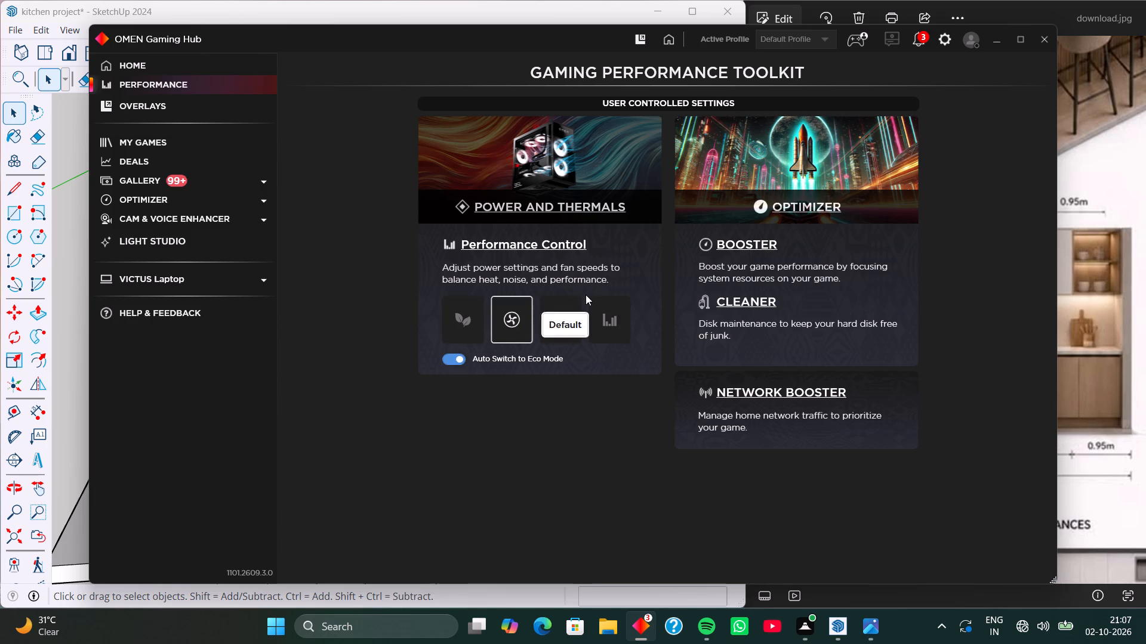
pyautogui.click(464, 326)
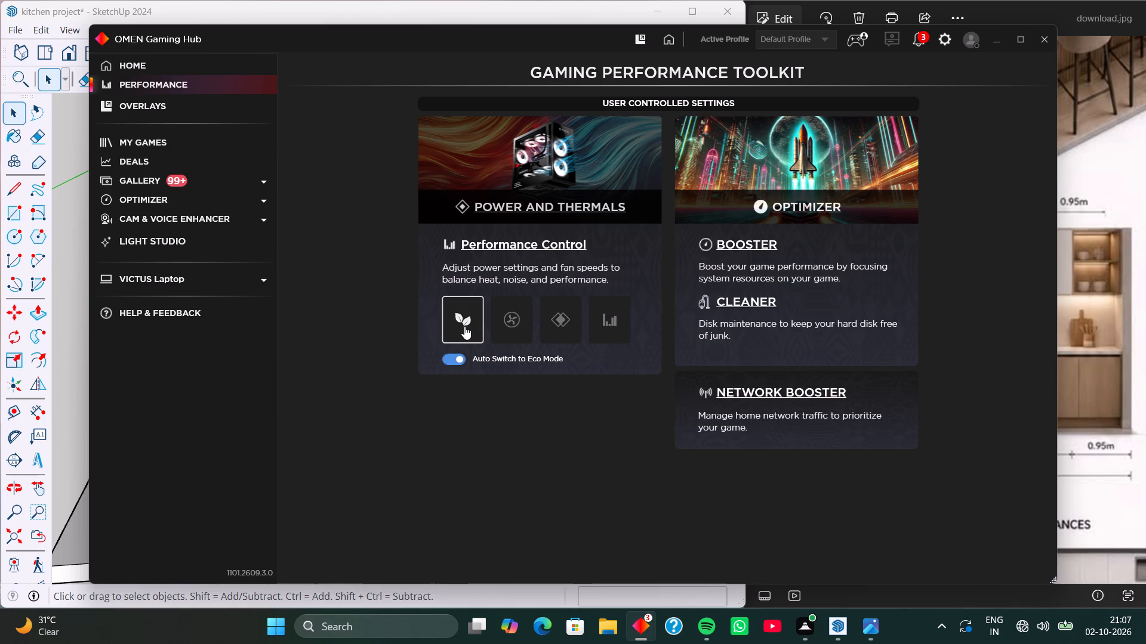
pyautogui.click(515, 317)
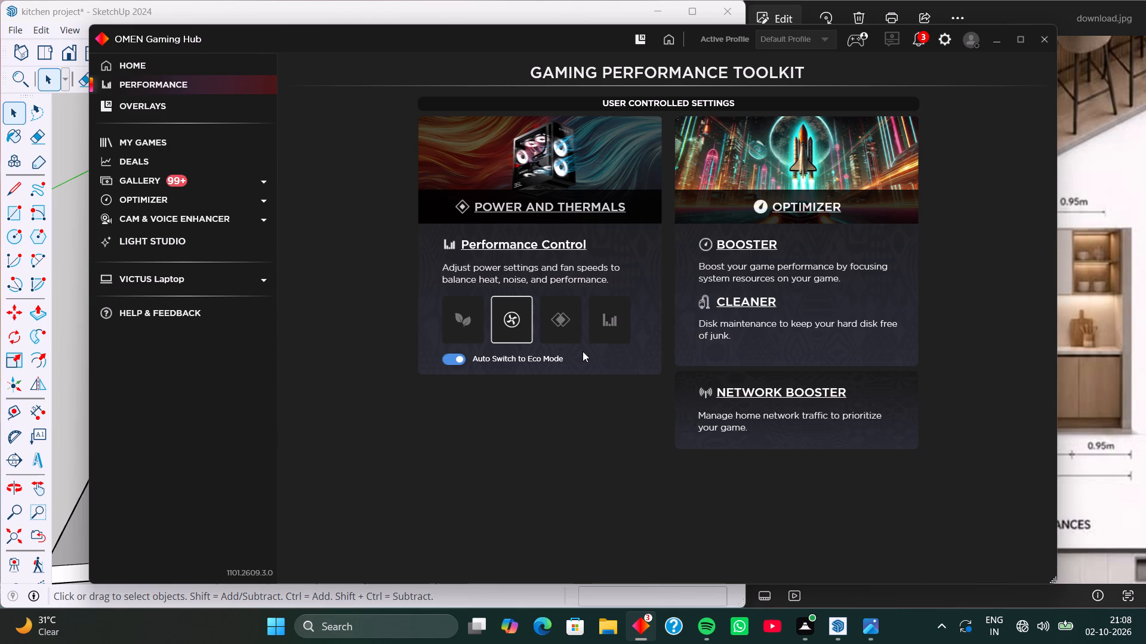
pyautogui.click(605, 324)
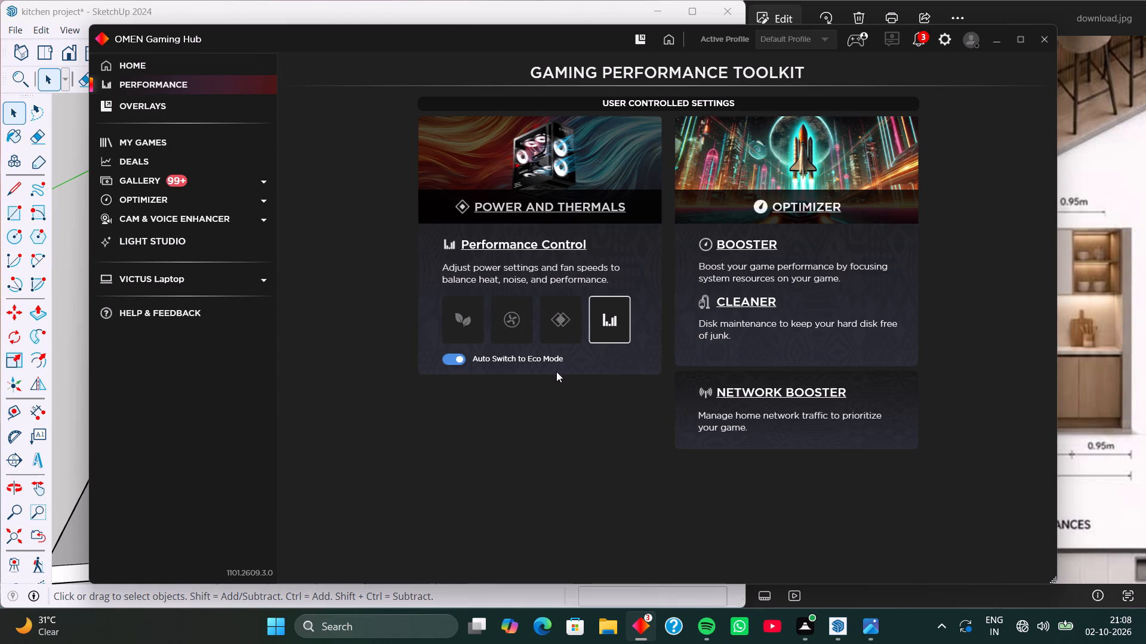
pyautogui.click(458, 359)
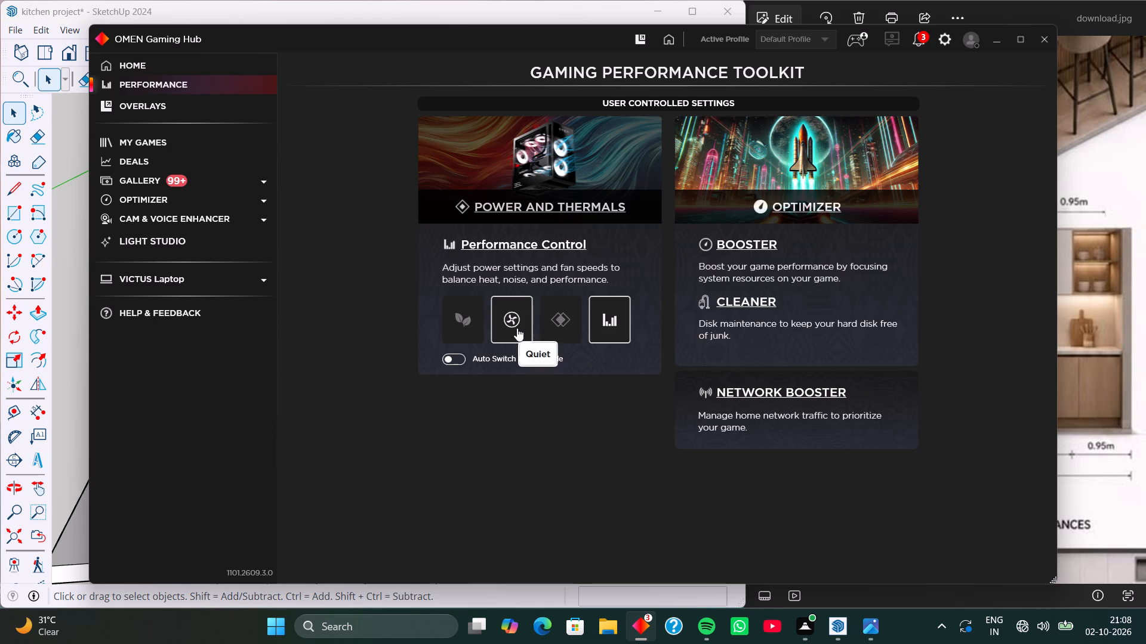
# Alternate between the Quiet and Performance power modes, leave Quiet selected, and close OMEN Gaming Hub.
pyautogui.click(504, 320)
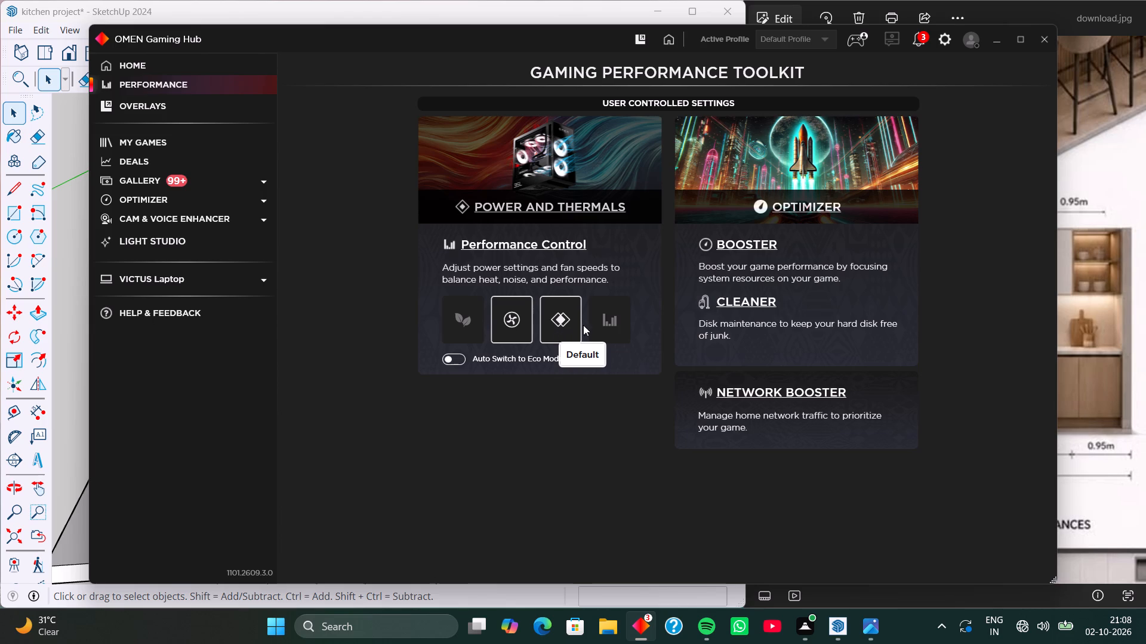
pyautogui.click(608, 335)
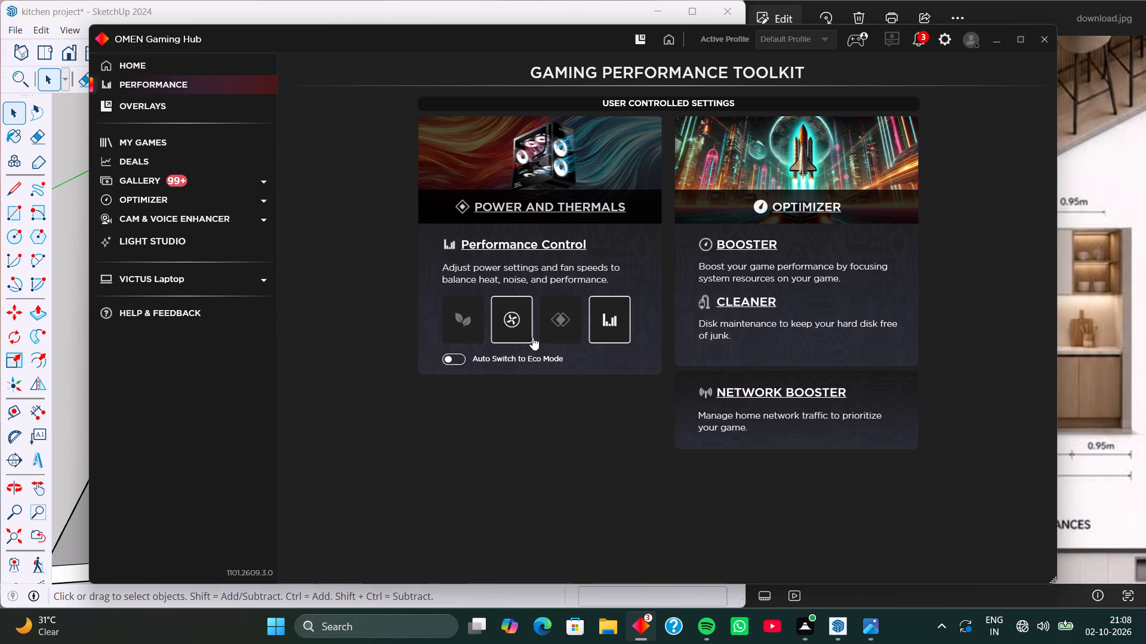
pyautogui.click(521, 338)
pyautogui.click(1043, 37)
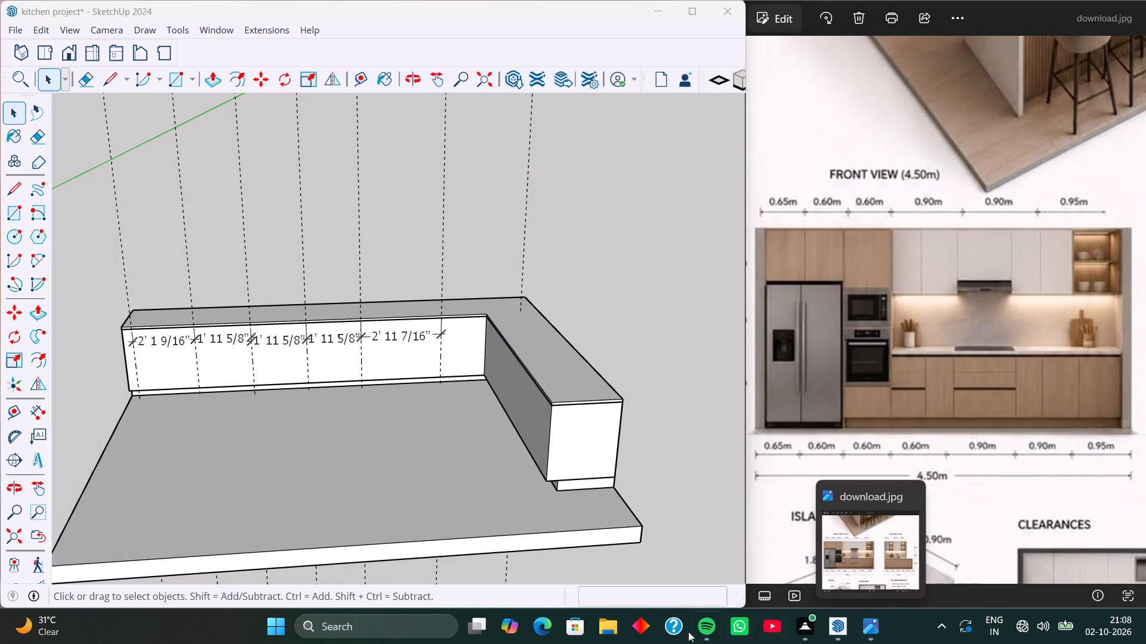
# Reopen OMEN Gaming Hub's performance settings, select the Performance power mode, and close the app.
pyautogui.click(639, 626)
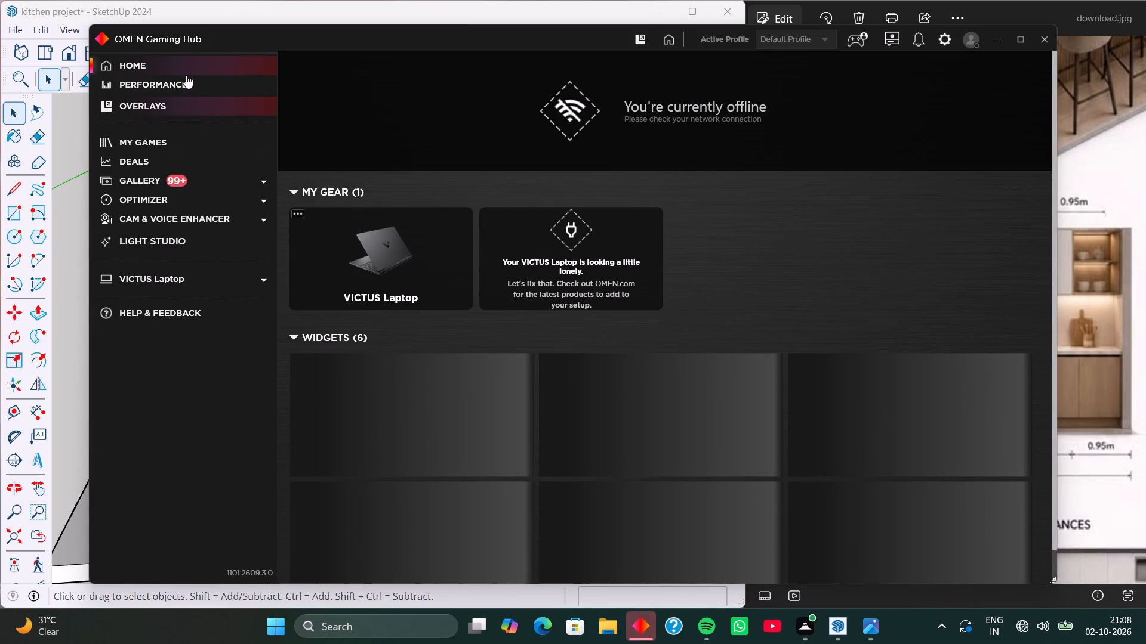
pyautogui.click(188, 81)
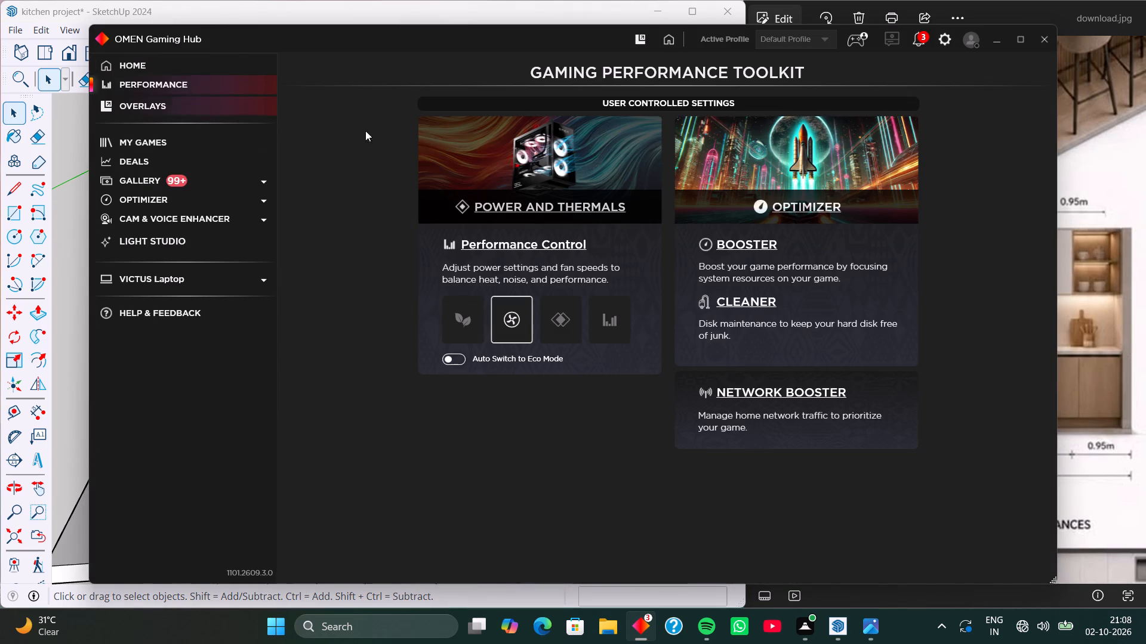
pyautogui.click(605, 321)
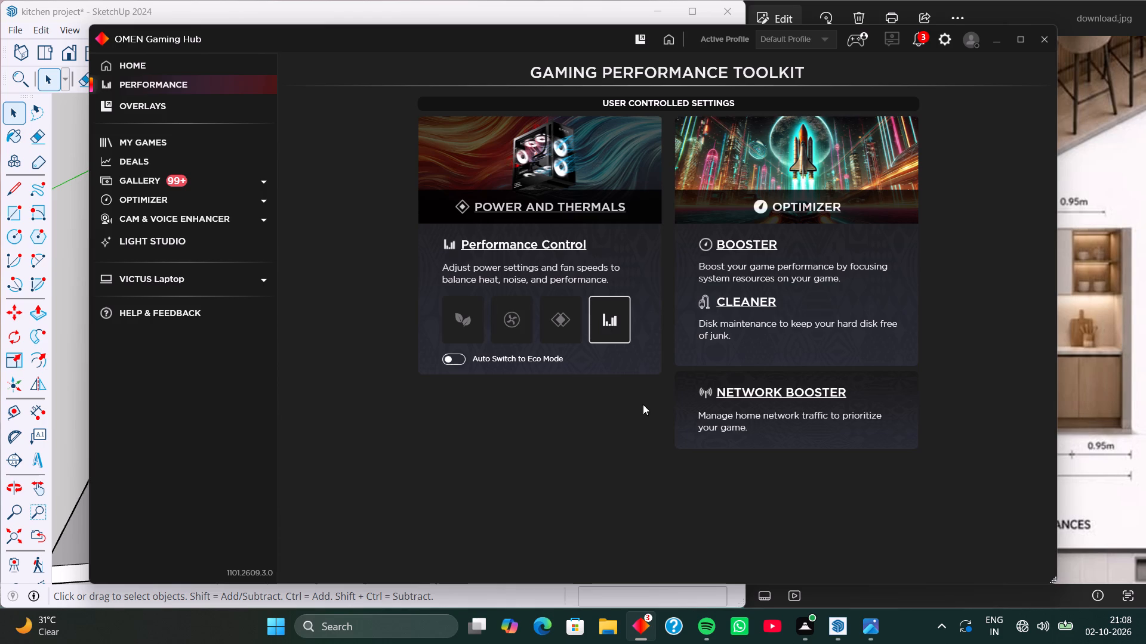
pyautogui.click(1036, 30)
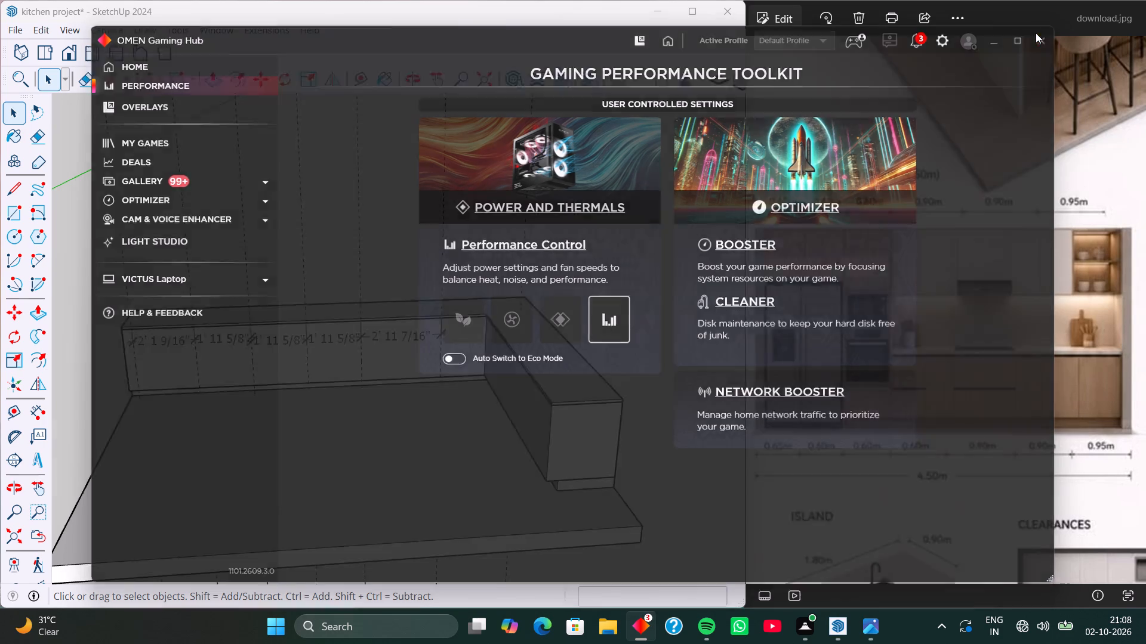
# Examine the L-shaped base cabinets in SketchUp, from the long run's dimensioned front face round to the short run's undivided front.
pyautogui.scroll(2, 423, 379)
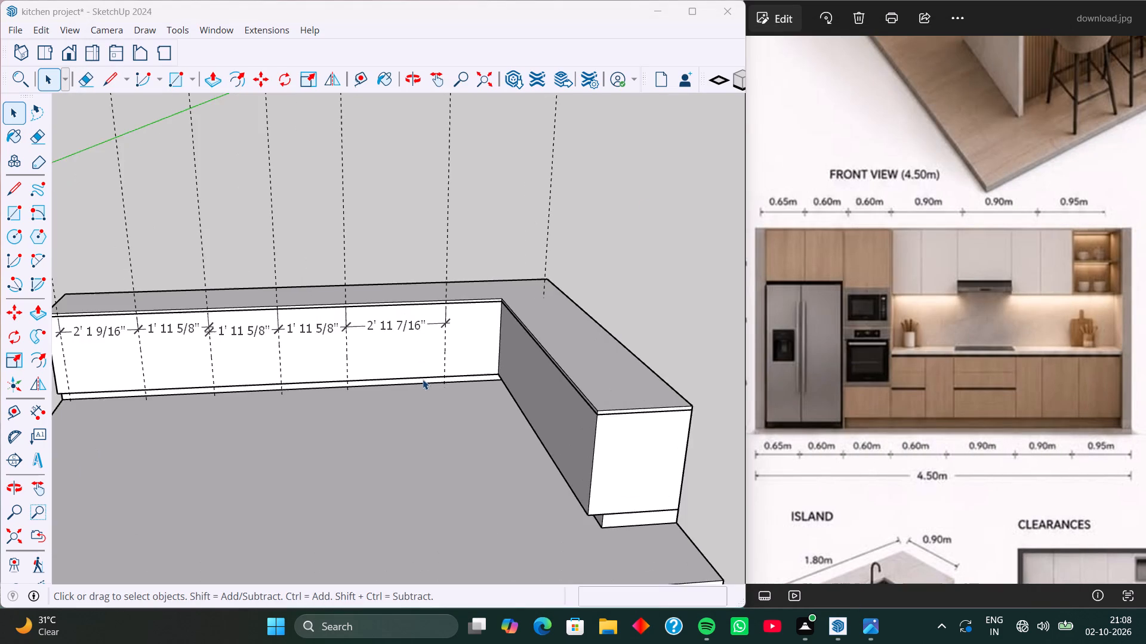
pyautogui.scroll(2, 423, 379)
pyautogui.moveTo(439, 385); pyautogui.dragTo(491, 451, button='middle')
pyautogui.moveTo(472, 414); pyautogui.dragTo(517, 422, button='middle')
pyautogui.scroll(-1, 519, 422)
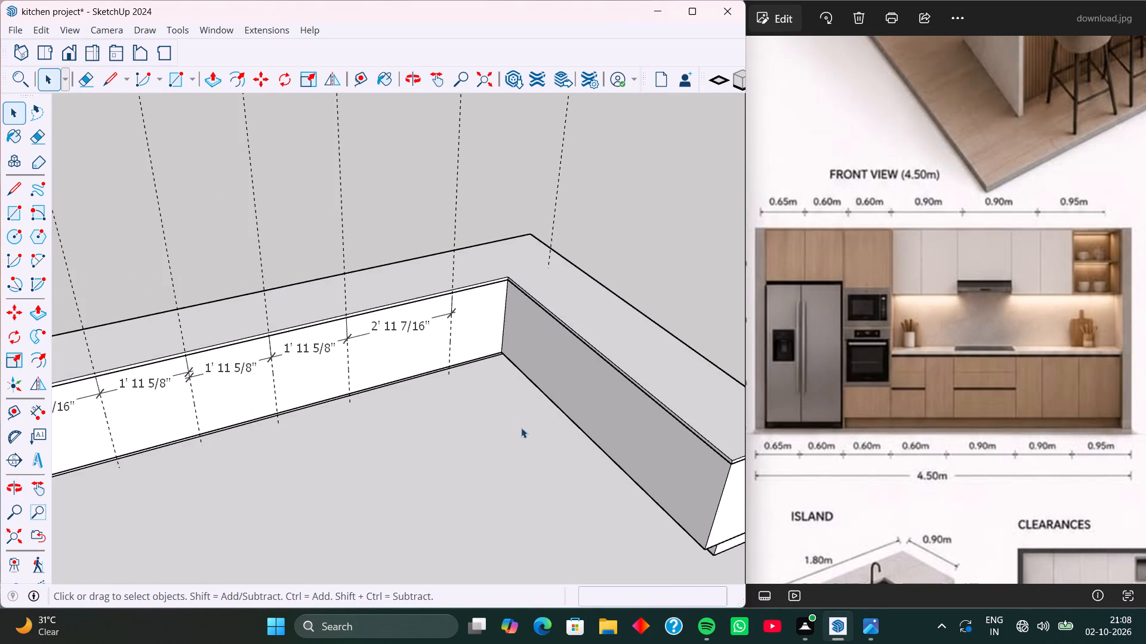
pyautogui.moveTo(508, 462); pyautogui.dragTo(423, 452, button='middle')
pyautogui.scroll(-3, 421, 450)
pyautogui.moveTo(479, 532); pyautogui.dragTo(444, 498, button='middle')
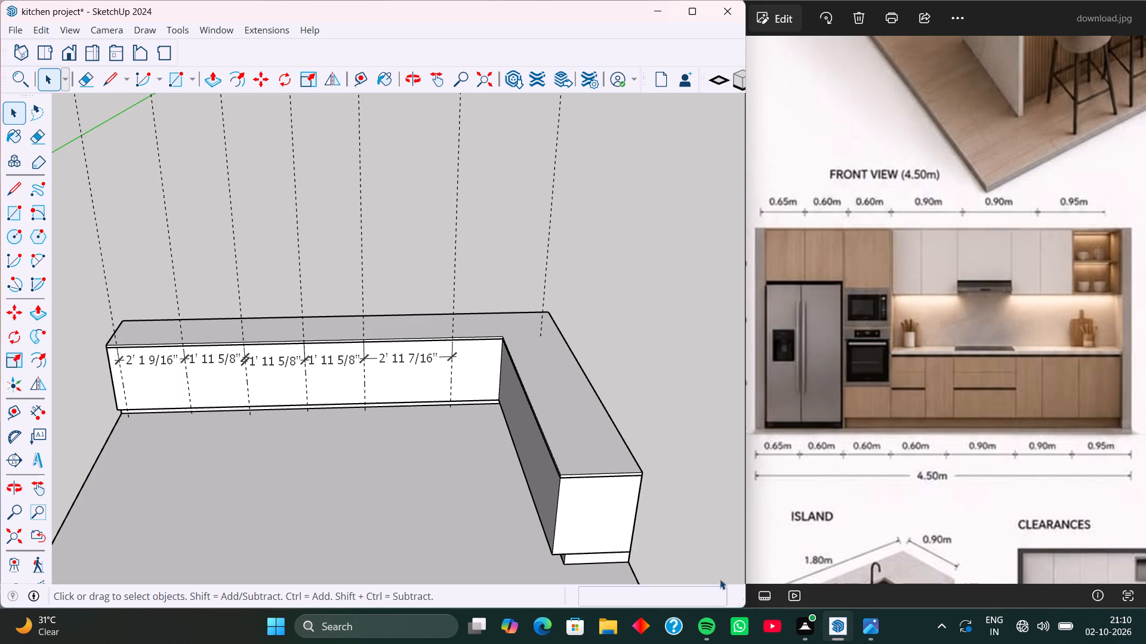
pyautogui.moveTo(414, 484); pyautogui.dragTo(598, 502, button='middle')
pyautogui.moveTo(598, 502); pyautogui.dragTo(628, 499, button='middle')
pyautogui.moveTo(490, 480); pyautogui.dragTo(563, 469, button='middle')
pyautogui.moveTo(476, 471); pyautogui.dragTo(561, 472, button='middle')
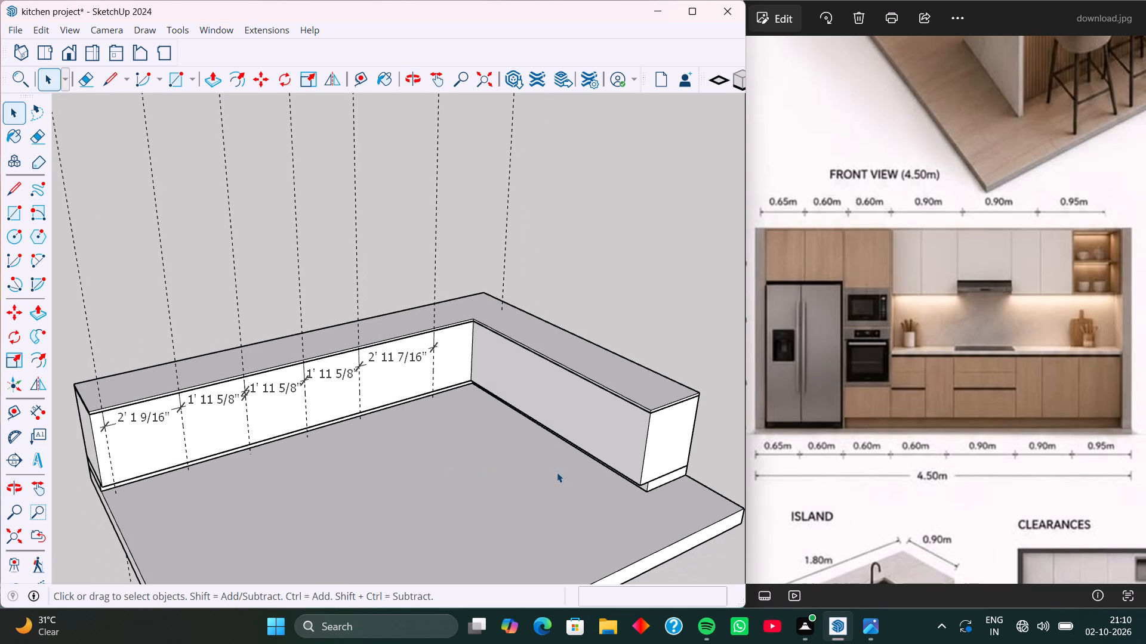
pyautogui.moveTo(554, 471); pyautogui.dragTo(605, 458, button='middle')
pyautogui.moveTo(465, 444); pyautogui.dragTo(657, 445, button='middle')
pyautogui.scroll(1, 620, 438)
pyautogui.moveTo(498, 430); pyautogui.dragTo(575, 433, button='middle')
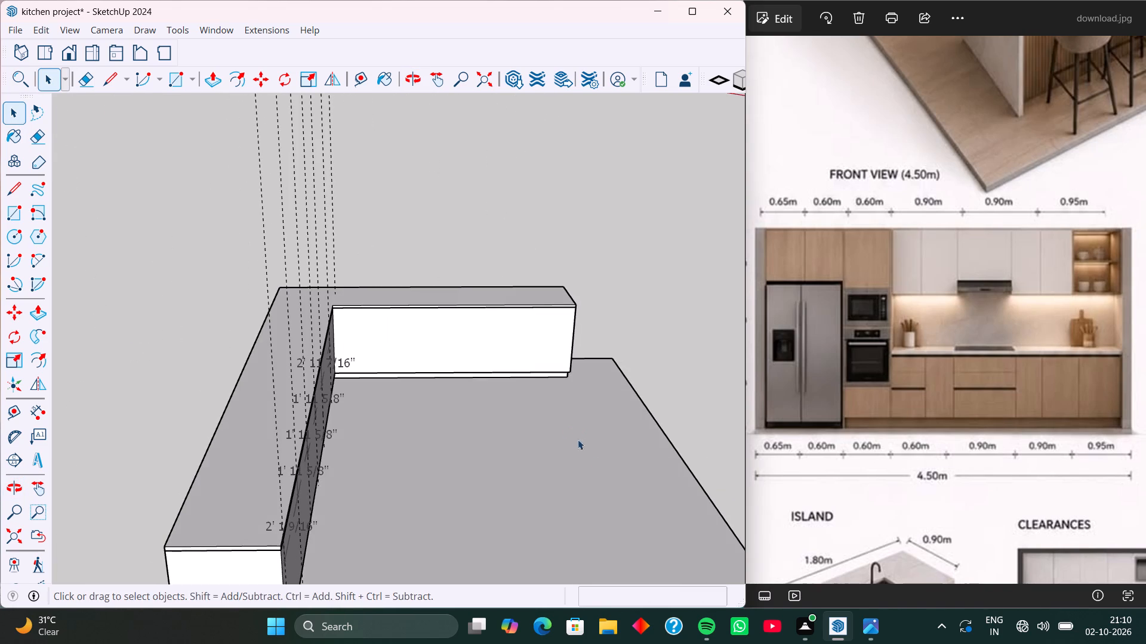
# Check the reference image in Photos for base cabinet widths in the front view and the sink-wall elevation, and return to SketchUp.
pyautogui.scroll(-7, 977, 356)
pyautogui.scroll(-5, 926, 368)
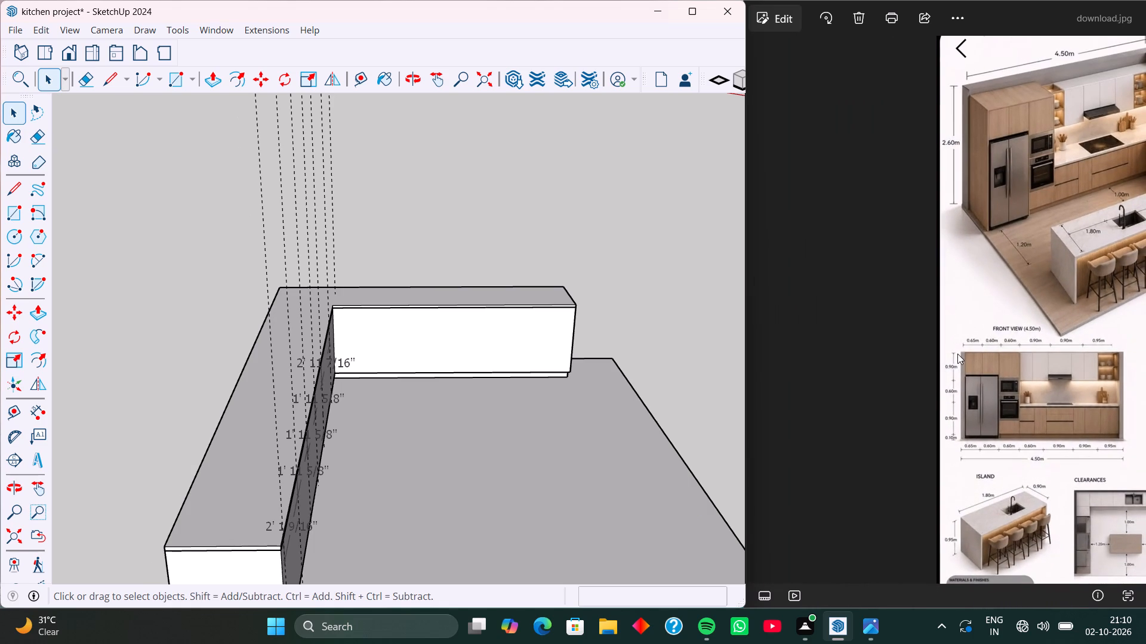
pyautogui.scroll(-1, 957, 354)
pyautogui.moveTo(1024, 306); pyautogui.dragTo(877, 270, button='middle')
pyautogui.scroll(6, 1105, 413)
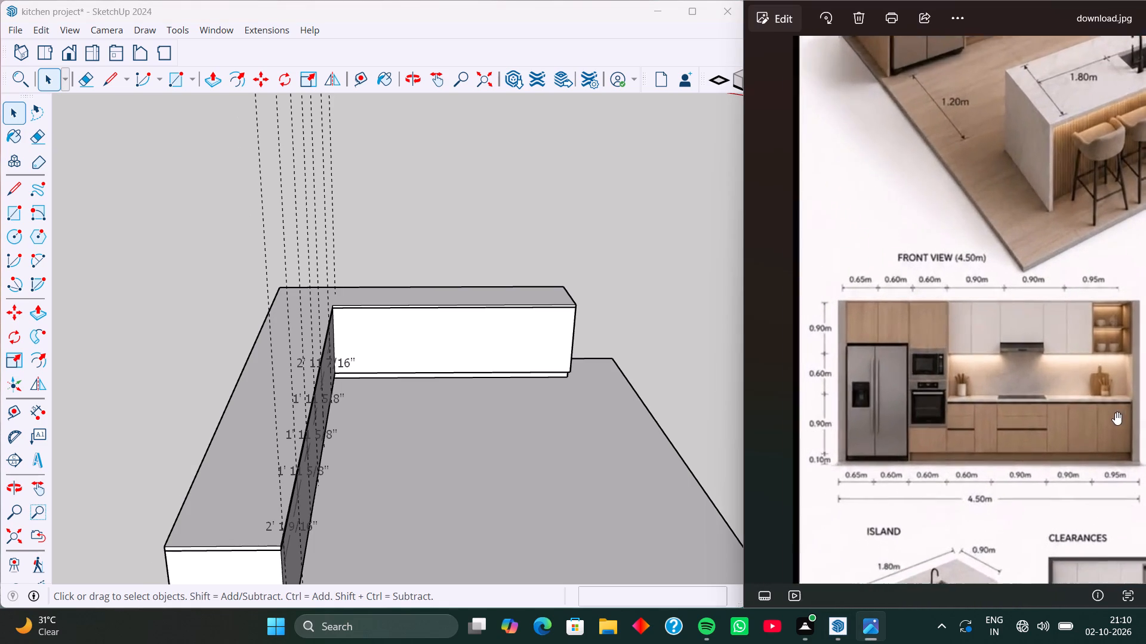
pyautogui.scroll(2, 1115, 412)
pyautogui.moveTo(1115, 412); pyautogui.dragTo(923, 367, button='middle')
pyautogui.moveTo(1059, 411); pyautogui.dragTo(951, 403, button='middle')
pyautogui.scroll(7, 1008, 350)
pyautogui.moveTo(1037, 377); pyautogui.dragTo(852, 360, button='middle')
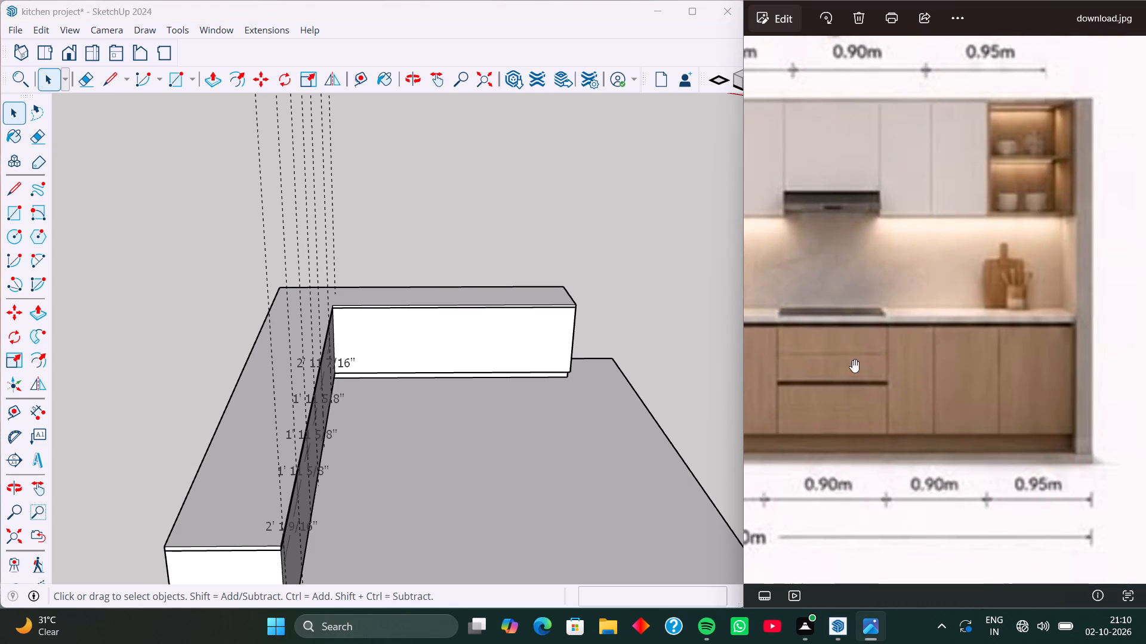
pyautogui.moveTo(852, 360); pyautogui.dragTo(854, 360, button='middle')
pyautogui.scroll(-2, 1058, 395)
pyautogui.moveTo(1065, 399); pyautogui.dragTo(836, 364, button='middle')
pyautogui.moveTo(1068, 401); pyautogui.dragTo(885, 398, button='middle')
pyautogui.scroll(2, 1114, 417)
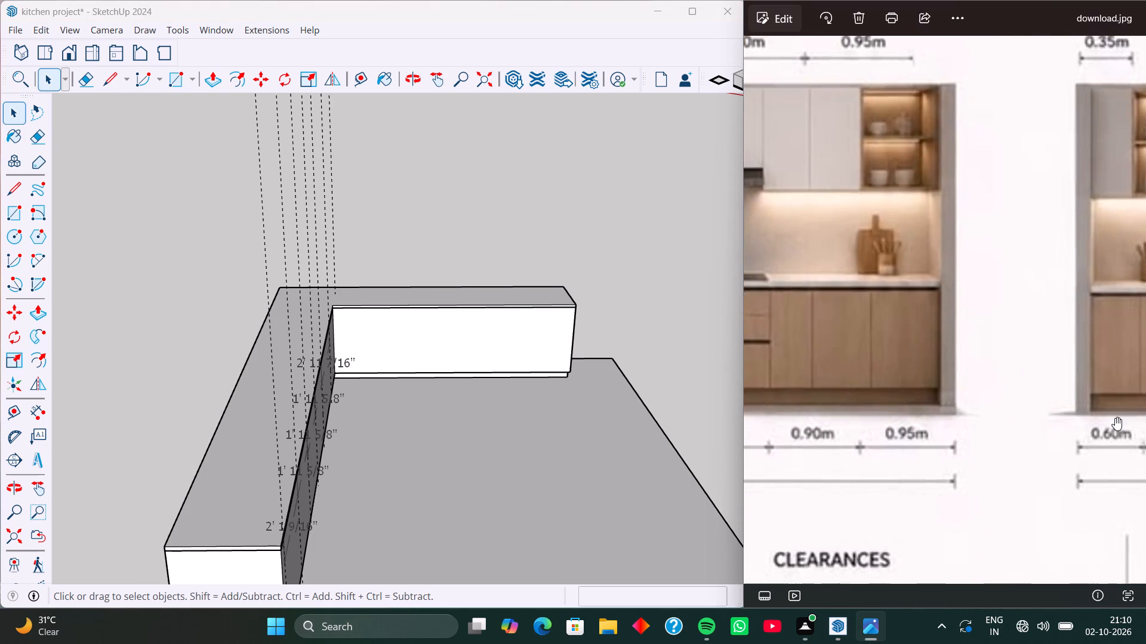
pyautogui.scroll(5, 1115, 417)
pyautogui.moveTo(1113, 415); pyautogui.dragTo(859, 402, button='middle')
pyautogui.moveTo(1036, 422); pyautogui.dragTo(803, 412, button='middle')
pyautogui.scroll(-3, 912, 425)
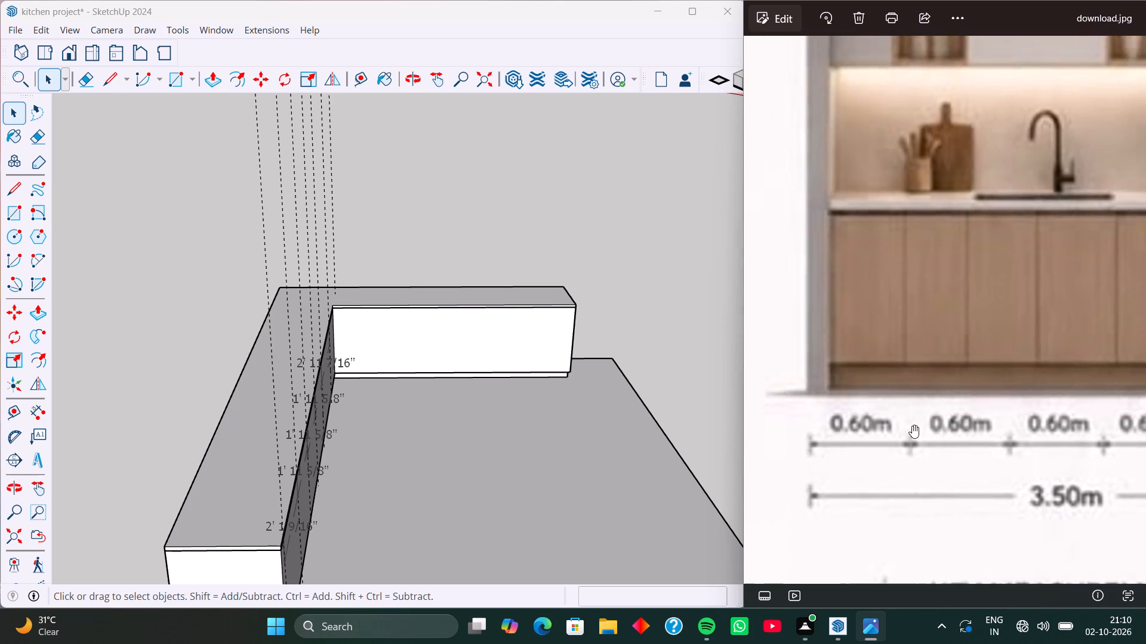
pyautogui.moveTo(1071, 454); pyautogui.dragTo(907, 434, button='middle')
pyautogui.scroll(-17, 963, 429)
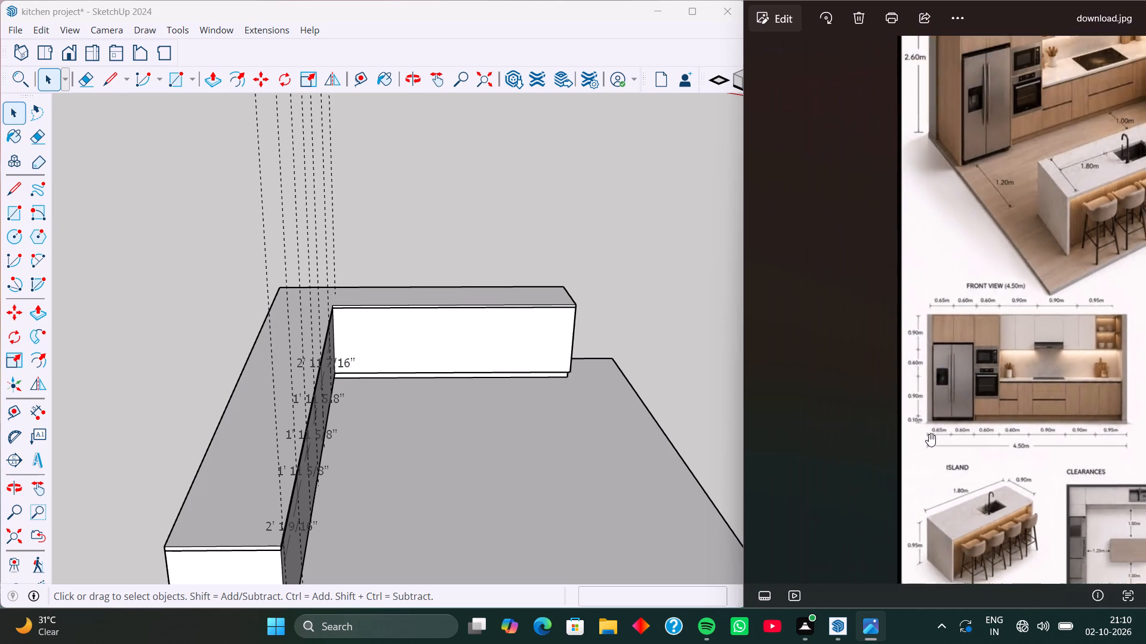
pyautogui.scroll(-11, 929, 434)
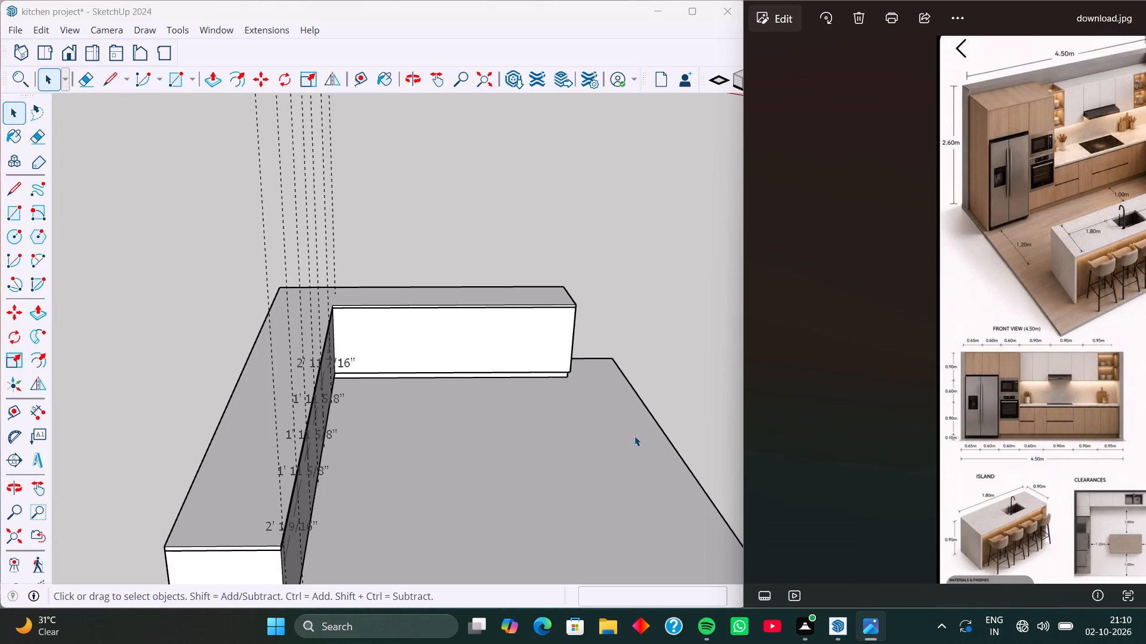
pyautogui.click(636, 432)
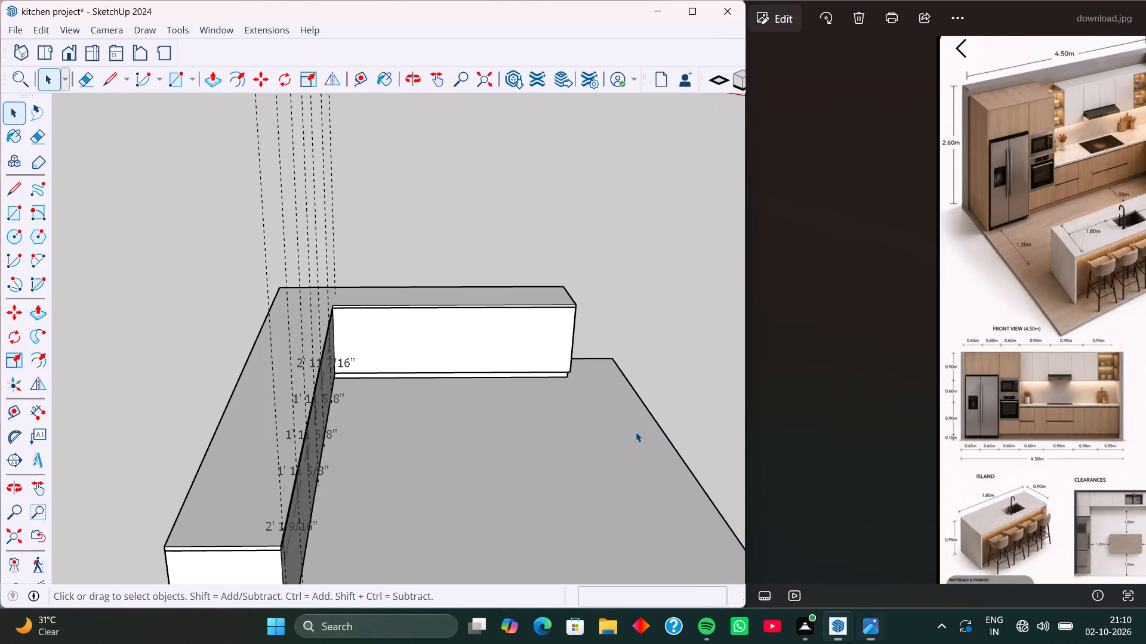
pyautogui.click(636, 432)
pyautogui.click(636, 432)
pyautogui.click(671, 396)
# Examine the base cabinet divisions and their widths in the front view and the sink-wall elevation of the reference image in Photos.
pyautogui.scroll(8, 1108, 286)
pyautogui.moveTo(1074, 387); pyautogui.dragTo(971, 328, button='middle')
pyautogui.scroll(3, 1054, 417)
pyautogui.moveTo(1045, 416); pyautogui.dragTo(846, 359, button='middle')
pyautogui.moveTo(997, 398); pyautogui.dragTo(840, 382, button='middle')
pyautogui.scroll(2, 959, 416)
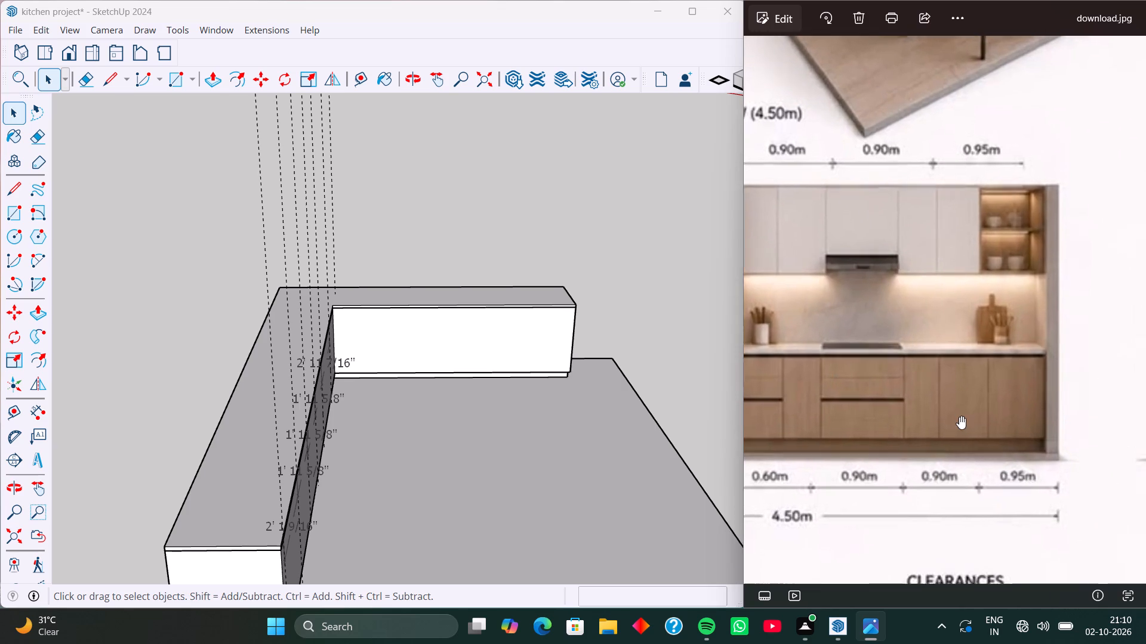
pyautogui.scroll(6, 959, 416)
pyautogui.moveTo(959, 412); pyautogui.dragTo(792, 371, button='middle')
pyautogui.moveTo(1084, 396); pyautogui.dragTo(753, 442, button='middle')
pyautogui.moveTo(994, 439); pyautogui.dragTo(643, 488, button='middle')
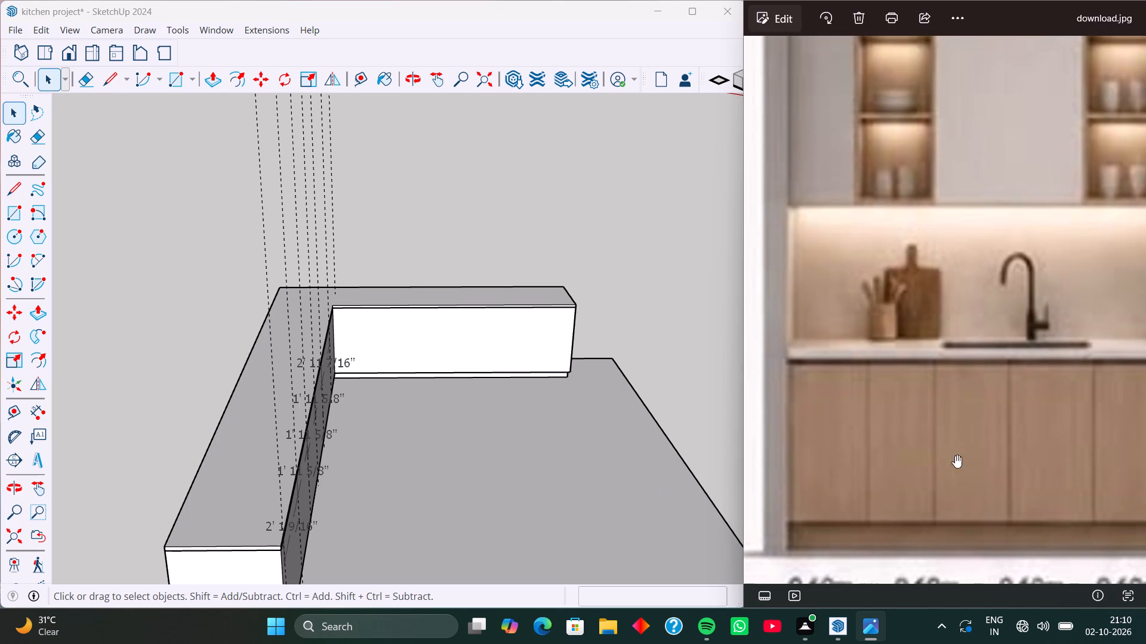
pyautogui.scroll(15, 1015, 451)
pyautogui.moveTo(1031, 462); pyautogui.dragTo(749, 434, button='middle')
pyautogui.moveTo(1067, 456); pyautogui.dragTo(787, 537, button='middle')
pyautogui.moveTo(1145, 510); pyautogui.dragTo(963, 387, button='middle')
pyautogui.moveTo(1057, 440); pyautogui.dragTo(828, 440, button='middle')
pyautogui.scroll(-5, 1004, 454)
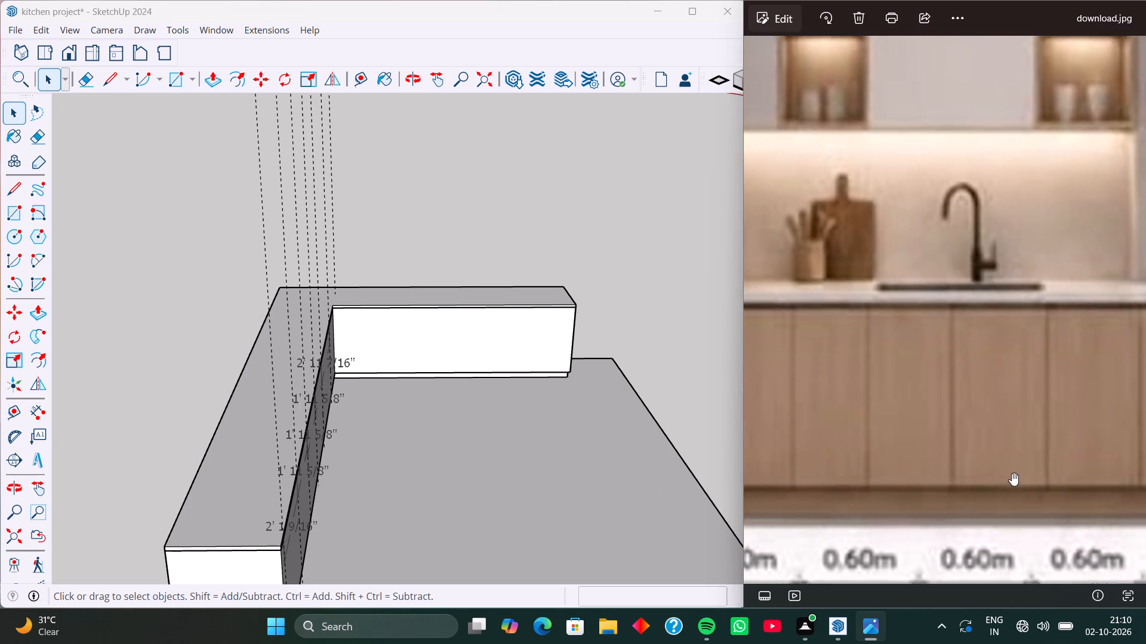
pyautogui.scroll(-3, 1014, 477)
pyautogui.moveTo(1022, 518); pyautogui.dragTo(836, 405, button='middle')
pyautogui.scroll(-2, 994, 522)
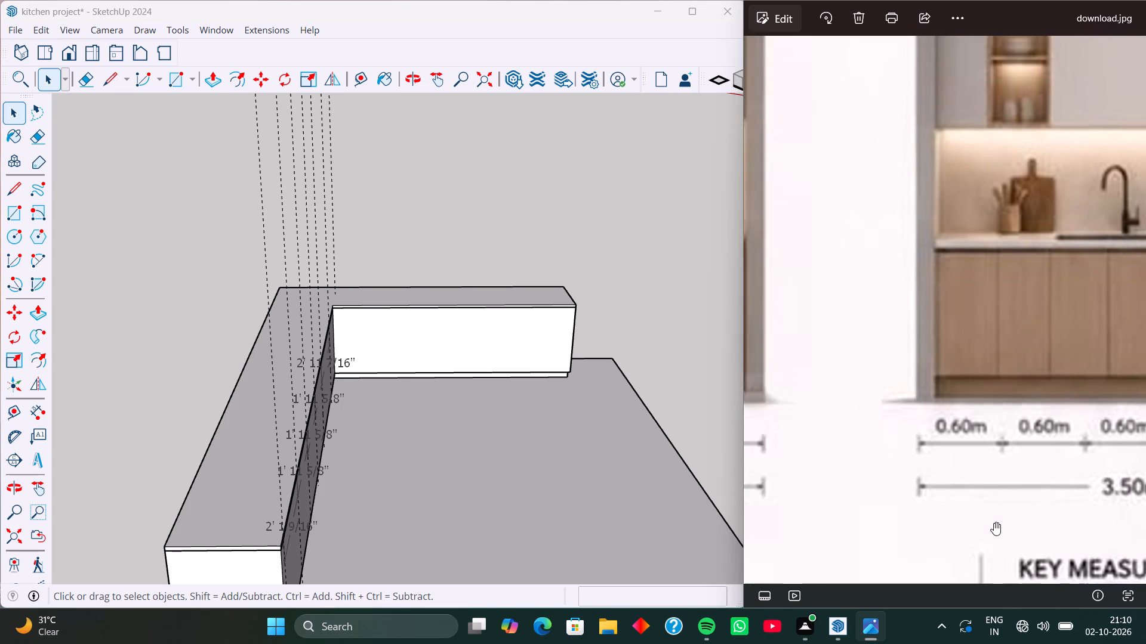
# Examine the clearances plan in the reference image for the cabinet corner layout, along with the front view and island drawings.
pyautogui.scroll(-5, 994, 522)
pyautogui.moveTo(990, 521); pyautogui.dragTo(1020, 319, button='middle')
pyautogui.moveTo(1049, 464); pyautogui.dragTo(1132, 407, button='middle')
pyautogui.moveTo(984, 485); pyautogui.dragTo(953, 352, button='middle')
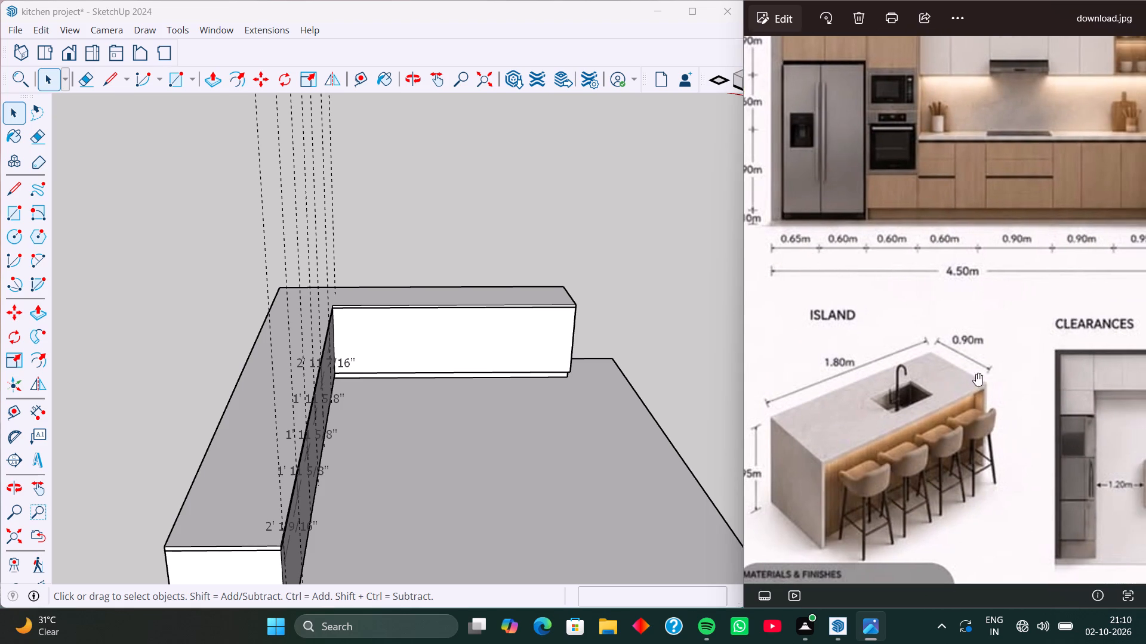
pyautogui.moveTo(1089, 460); pyautogui.dragTo(954, 405, button='middle')
pyautogui.moveTo(1059, 446); pyautogui.dragTo(918, 414, button='right')
pyautogui.moveTo(1059, 446); pyautogui.dragTo(917, 414, button='middle')
pyautogui.moveTo(1060, 467); pyautogui.dragTo(950, 438, button='middle')
pyautogui.scroll(1, 951, 439)
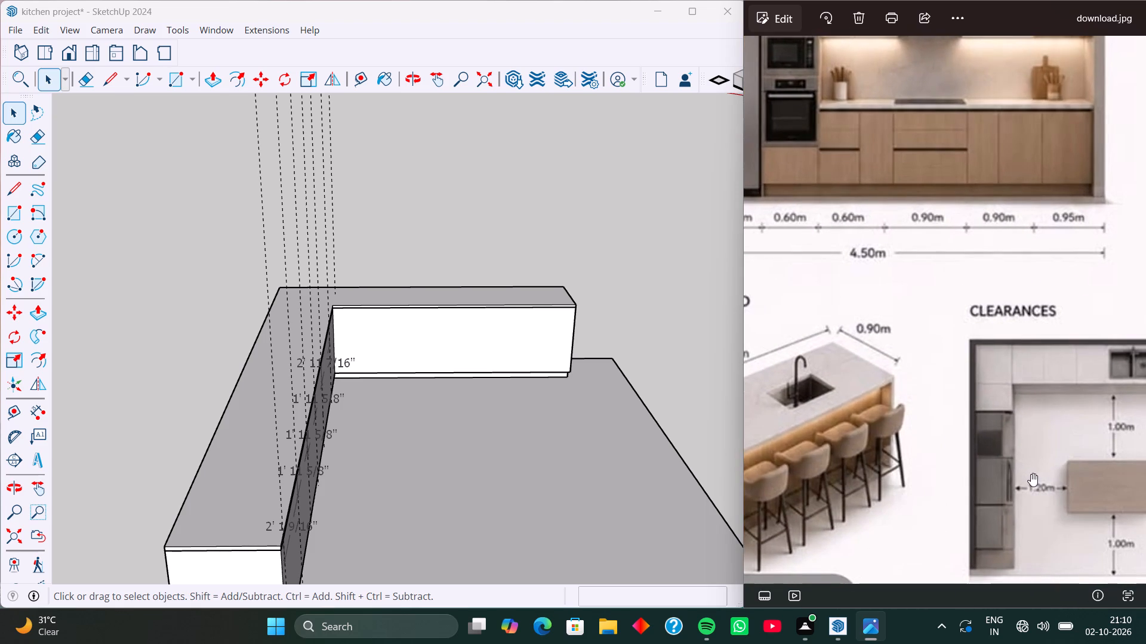
pyautogui.moveTo(1031, 473); pyautogui.dragTo(922, 447, button='middle')
pyautogui.moveTo(1006, 476); pyautogui.dragTo(943, 467, button='middle')
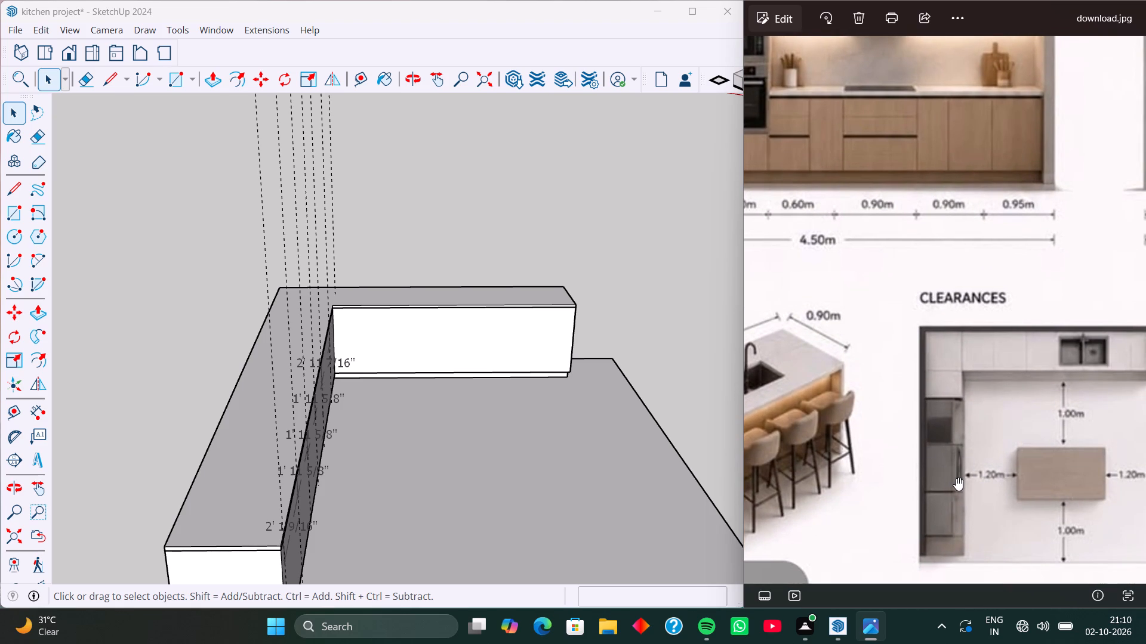
pyautogui.scroll(7, 958, 484)
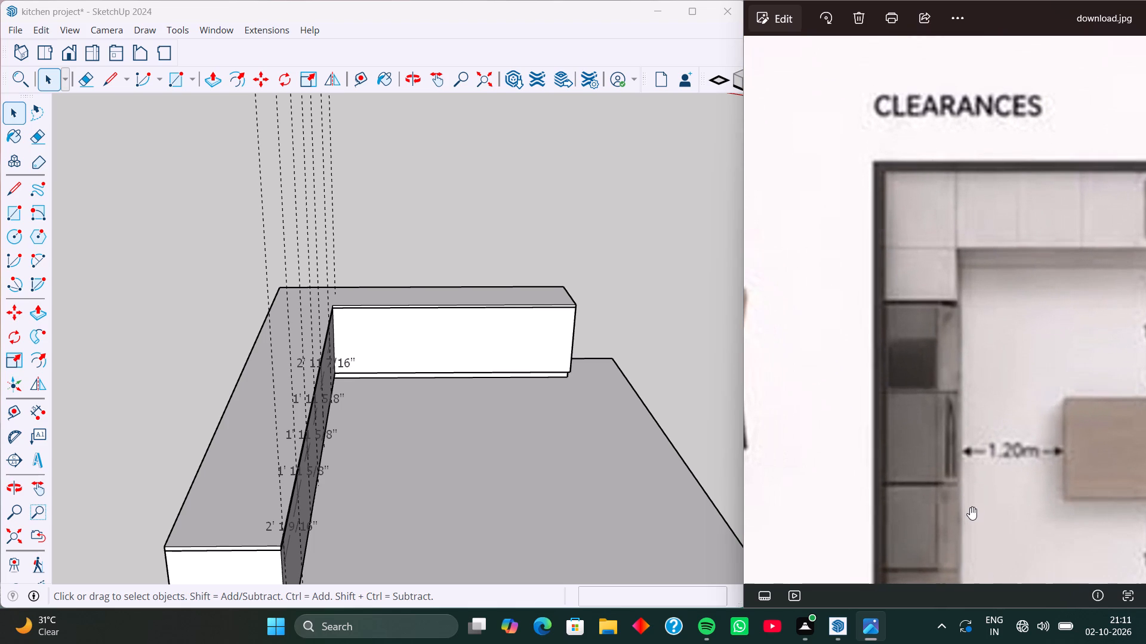
pyautogui.scroll(-2, 972, 506)
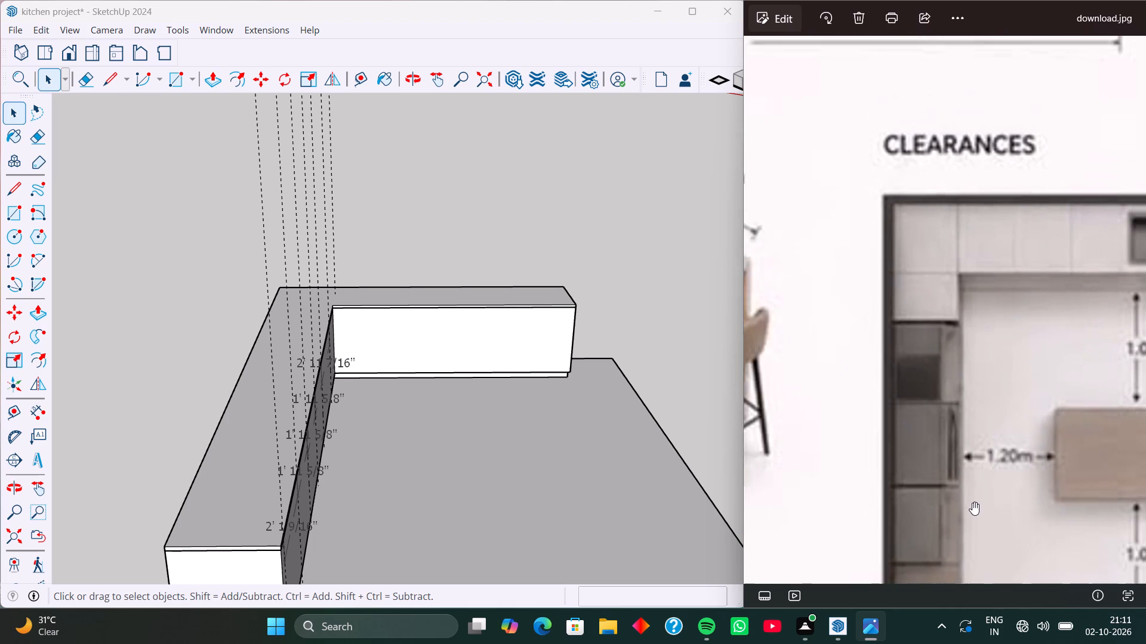
pyautogui.scroll(-6, 972, 496)
pyautogui.scroll(-3, 1050, 507)
pyautogui.moveTo(1052, 510); pyautogui.dragTo(1051, 510, button='middle')
pyautogui.scroll(1, 1052, 510)
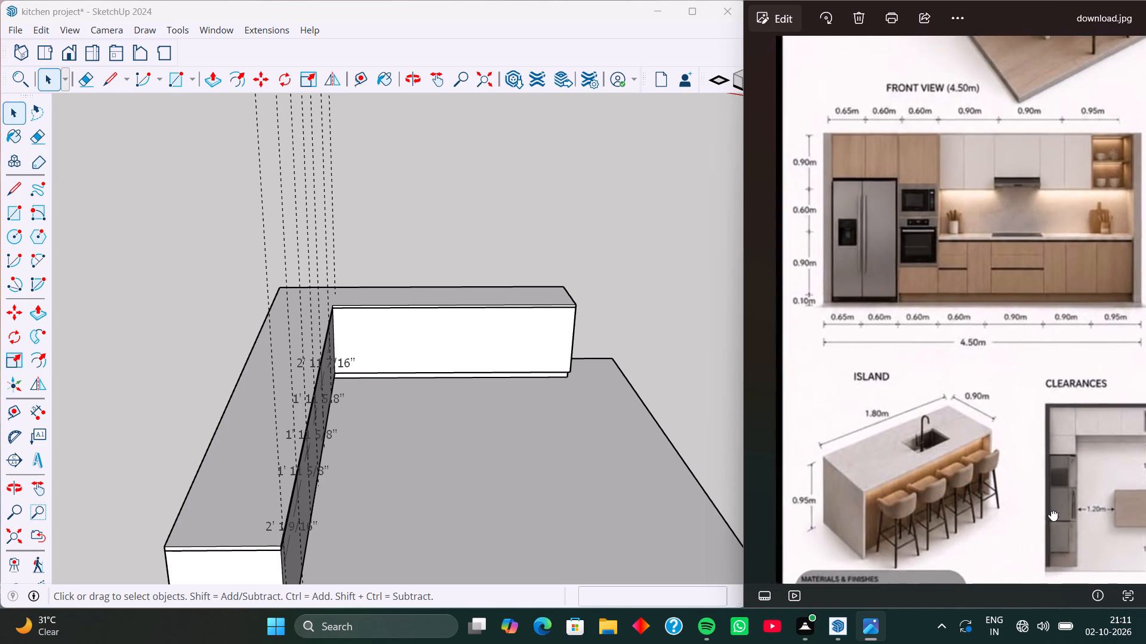
pyautogui.moveTo(1051, 510); pyautogui.dragTo(928, 462, button='middle')
pyautogui.moveTo(980, 491); pyautogui.dragTo(932, 451, button='middle')
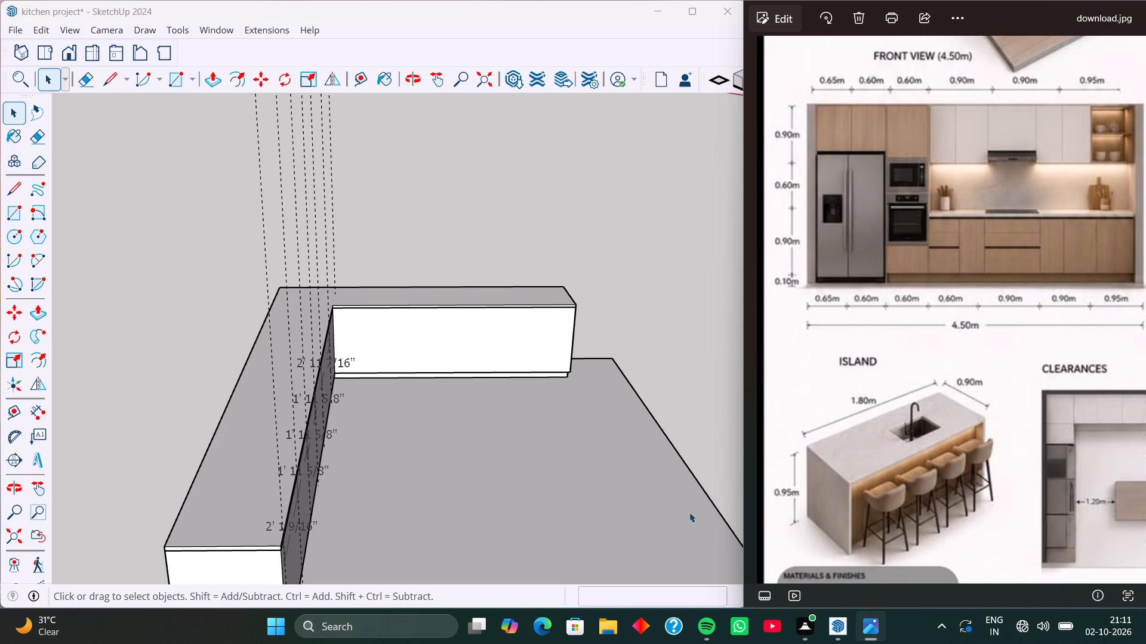
# Examine the L-shaped base cabinets in SketchUp from all round, ending at the long run's dimensioned front face.
pyautogui.moveTo(602, 487); pyautogui.dragTo(319, 399, button='middle')
pyautogui.moveTo(451, 438); pyautogui.dragTo(319, 414, button='middle')
pyautogui.moveTo(494, 462); pyautogui.dragTo(341, 440, button='middle')
pyautogui.moveTo(438, 449); pyautogui.dragTo(350, 509, button='middle')
pyautogui.moveTo(399, 506); pyautogui.dragTo(381, 559, button='middle')
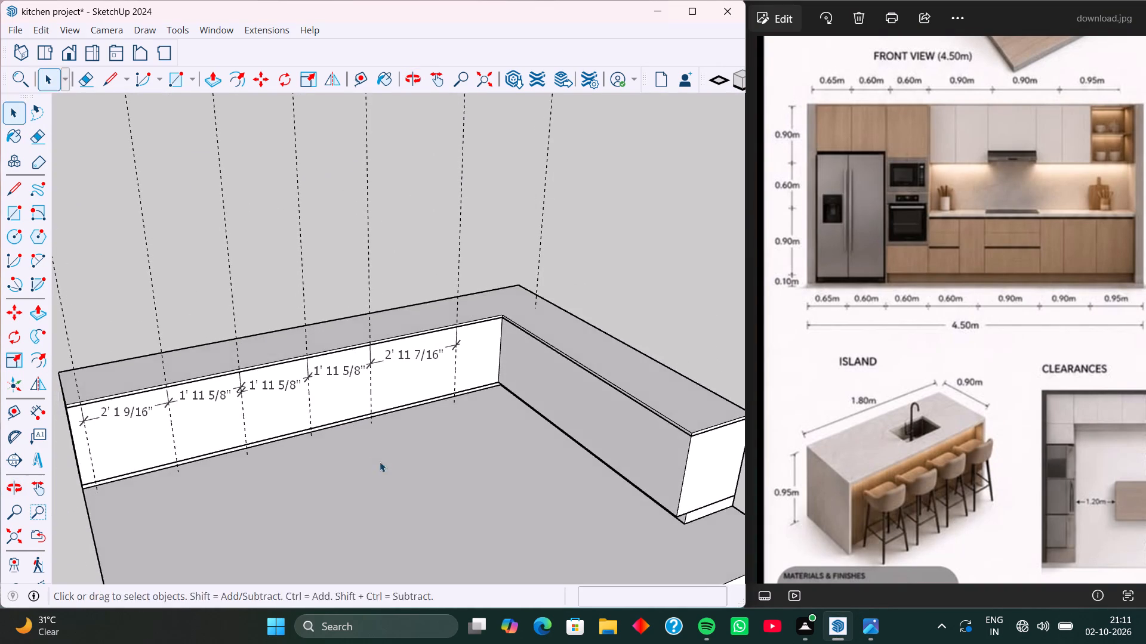
pyautogui.moveTo(380, 461); pyautogui.dragTo(460, 572, button='middle')
pyautogui.moveTo(401, 455); pyautogui.dragTo(535, 513, button='middle')
pyautogui.moveTo(415, 481); pyautogui.dragTo(546, 483, button='middle')
pyautogui.moveTo(410, 474); pyautogui.dragTo(504, 474, button='middle')
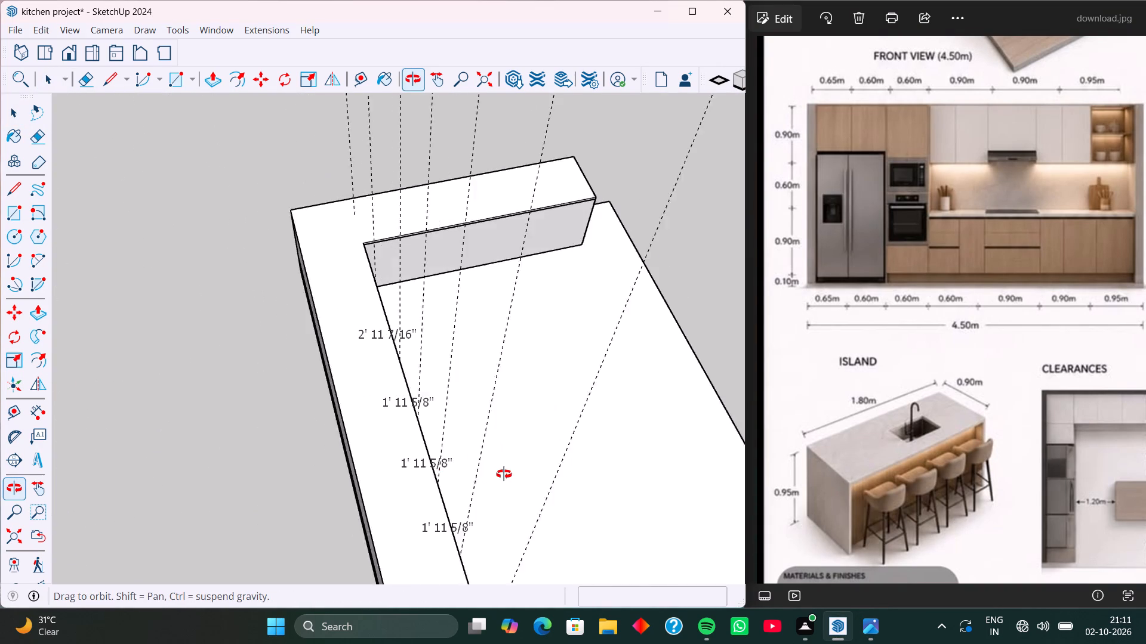
pyautogui.moveTo(504, 474); pyautogui.dragTo(512, 473, button='middle')
pyautogui.moveTo(424, 472); pyautogui.dragTo(580, 453, button='middle')
pyautogui.moveTo(446, 462); pyautogui.dragTo(592, 469, button='middle')
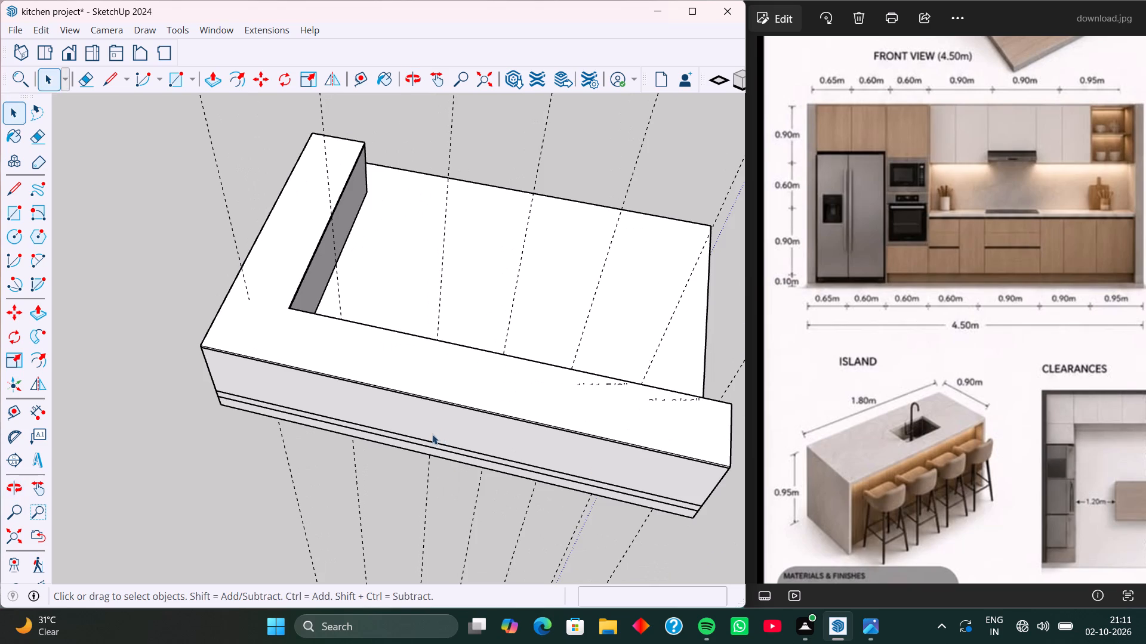
pyautogui.moveTo(432, 434); pyautogui.dragTo(497, 369, button='middle')
pyautogui.moveTo(500, 445); pyautogui.dragTo(533, 360, button='middle')
pyautogui.moveTo(512, 459); pyautogui.dragTo(373, 424, button='middle')
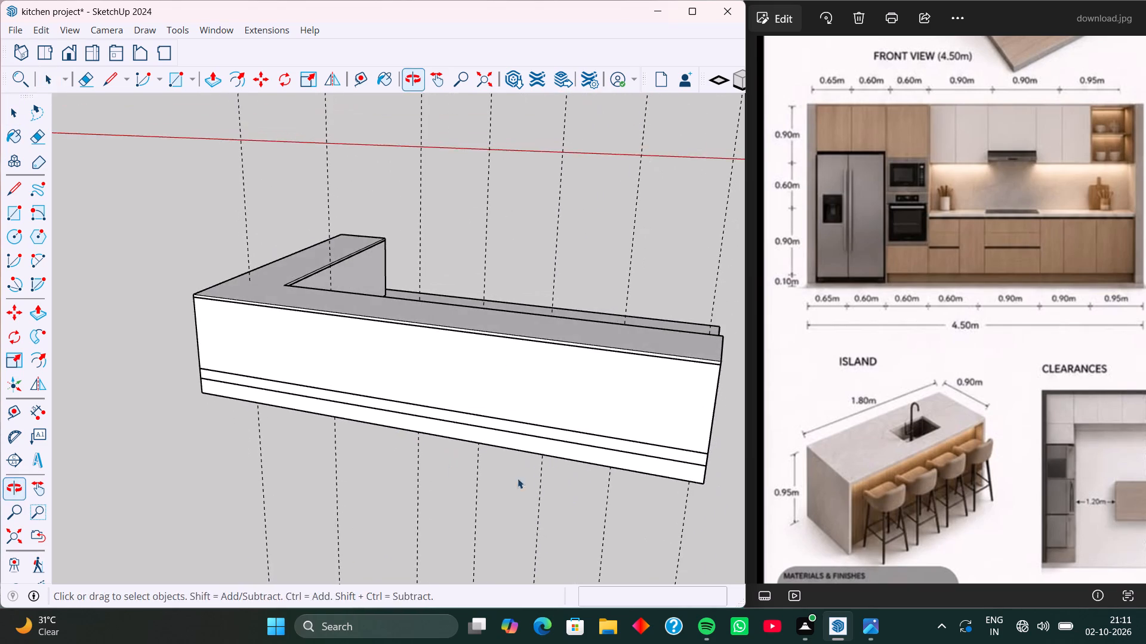
pyautogui.moveTo(536, 482); pyautogui.dragTo(312, 436, button='middle')
pyautogui.moveTo(479, 474); pyautogui.dragTo(374, 475, button='middle')
pyautogui.moveTo(519, 496); pyautogui.dragTo(402, 498, button='middle')
pyautogui.moveTo(547, 488); pyautogui.dragTo(391, 489, button='middle')
pyautogui.moveTo(556, 499); pyautogui.dragTo(433, 494, button='middle')
pyautogui.moveTo(494, 499); pyautogui.dragTo(433, 505, button='middle')
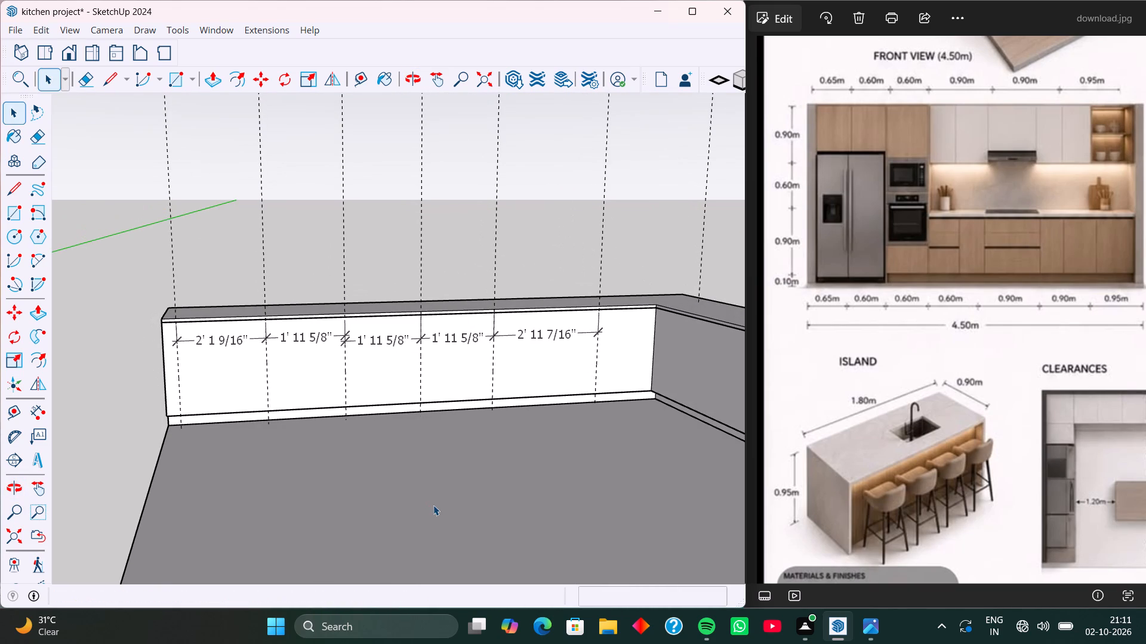
pyautogui.moveTo(450, 514); pyautogui.dragTo(409, 516, button='middle')
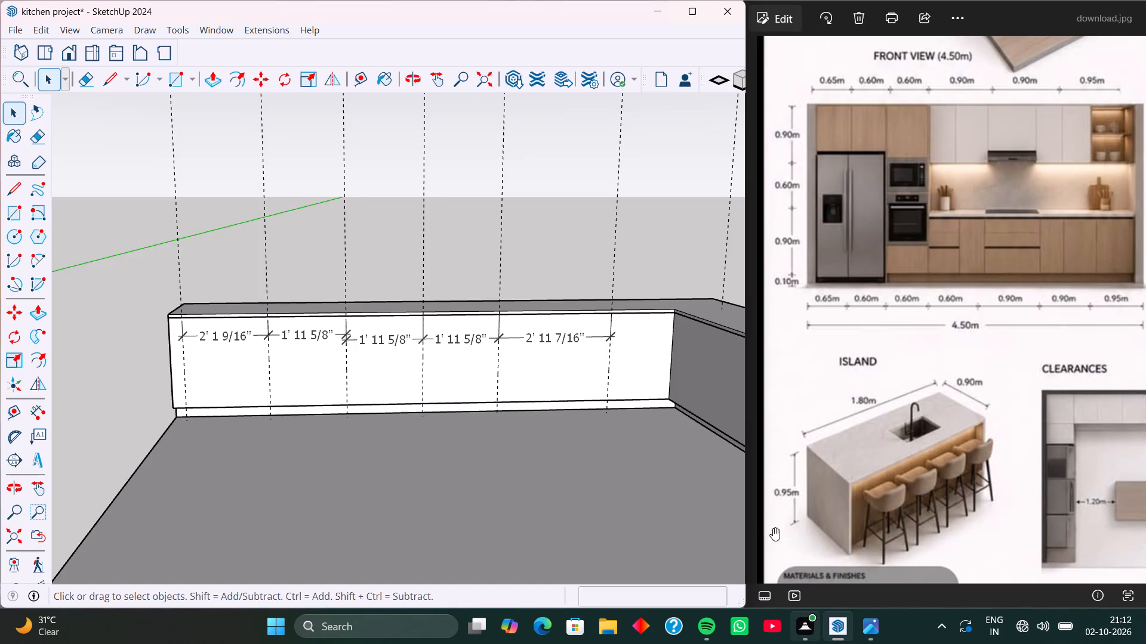
# Close SketchUp, saving the changes to the kitchen project.
pyautogui.click(724, 12)
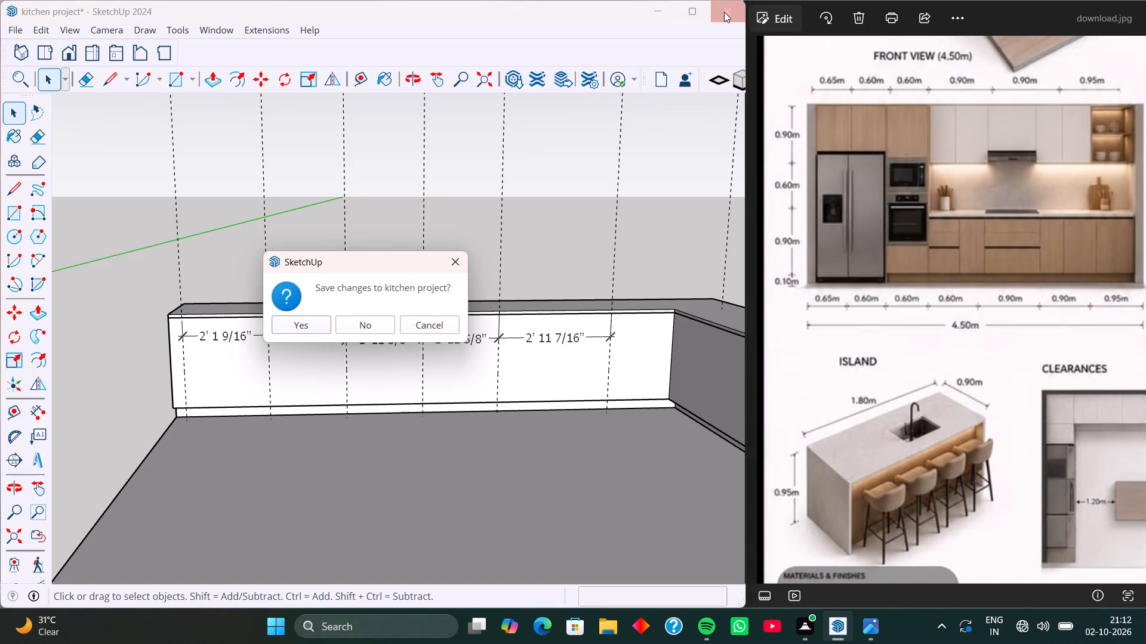
pyautogui.click(304, 324)
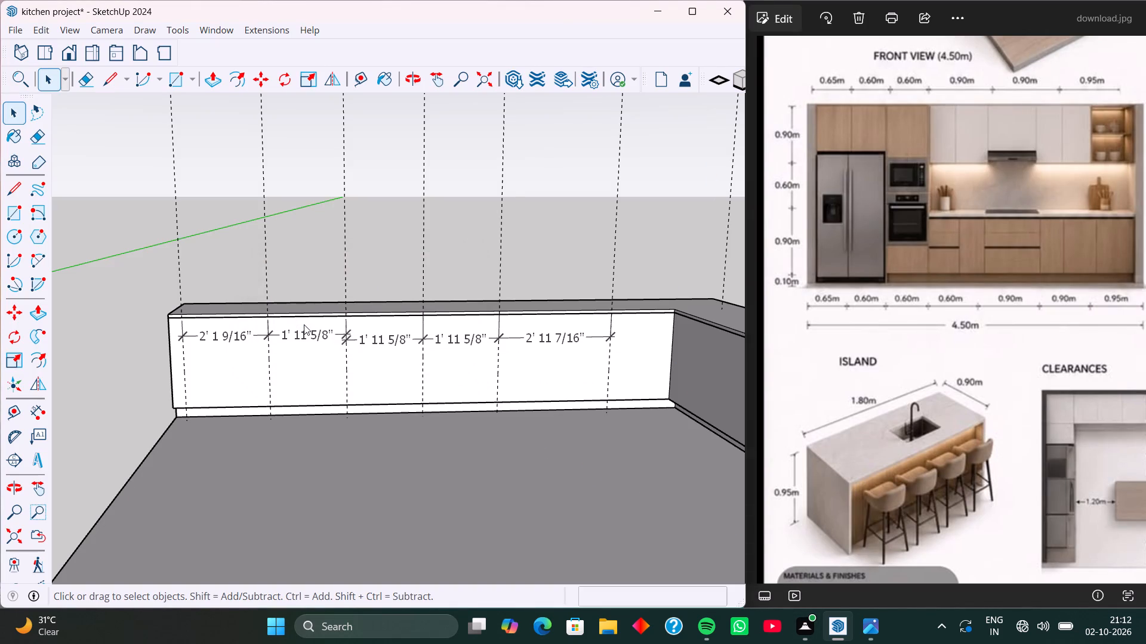
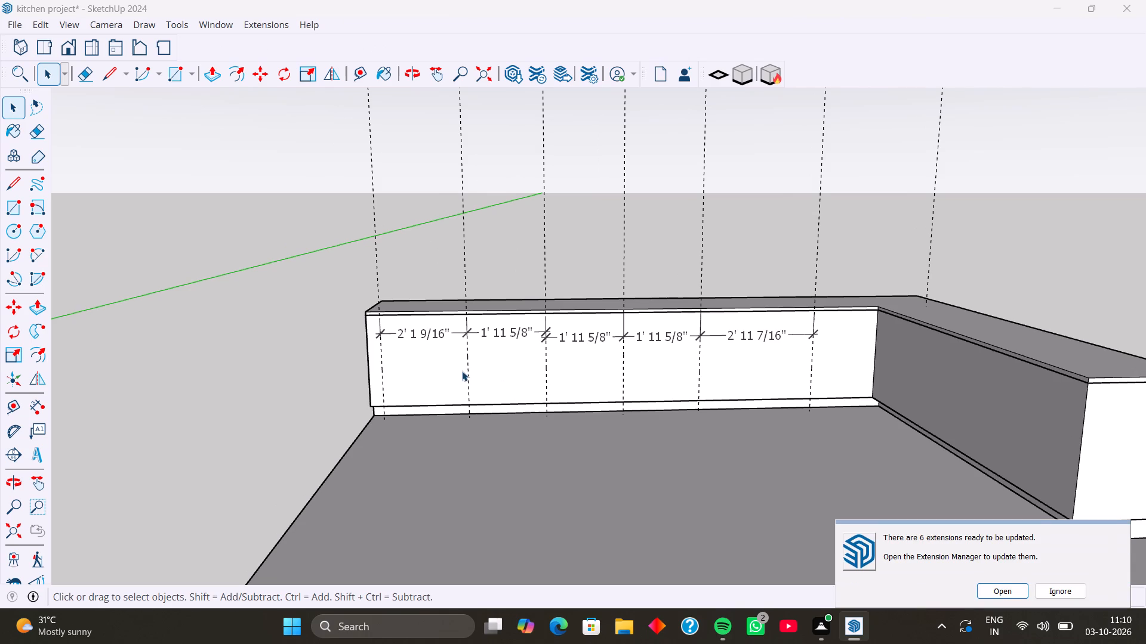
# Shrink the SketchUp window from full screen and open the reference image download.jpg from the Downloads folder in Photos.
pyautogui.click(1087, 10)
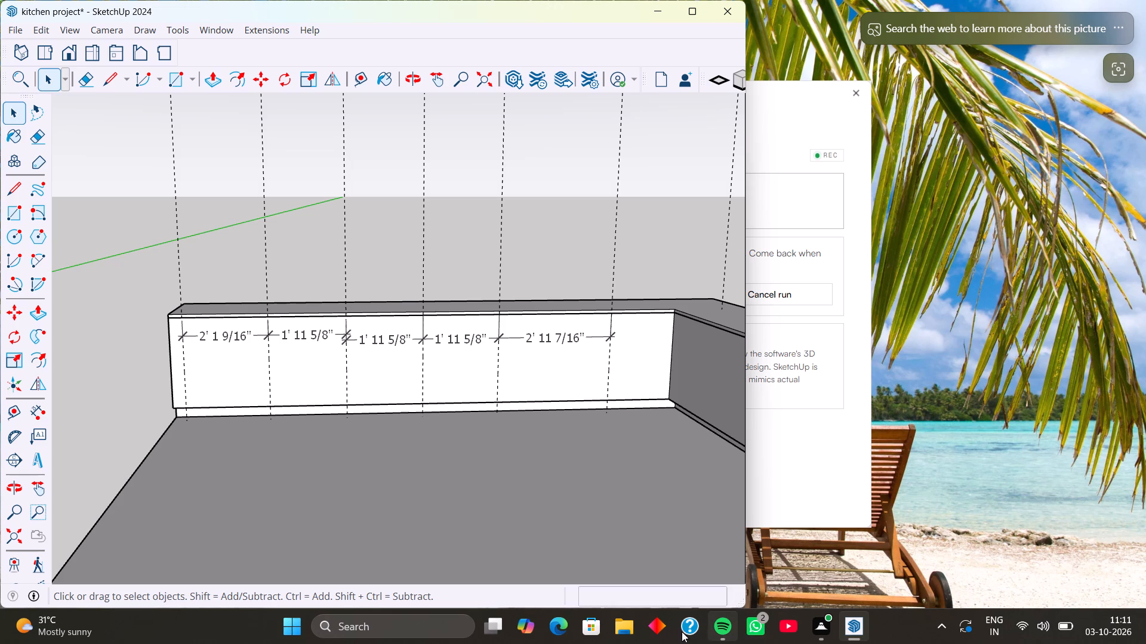
pyautogui.click(625, 628)
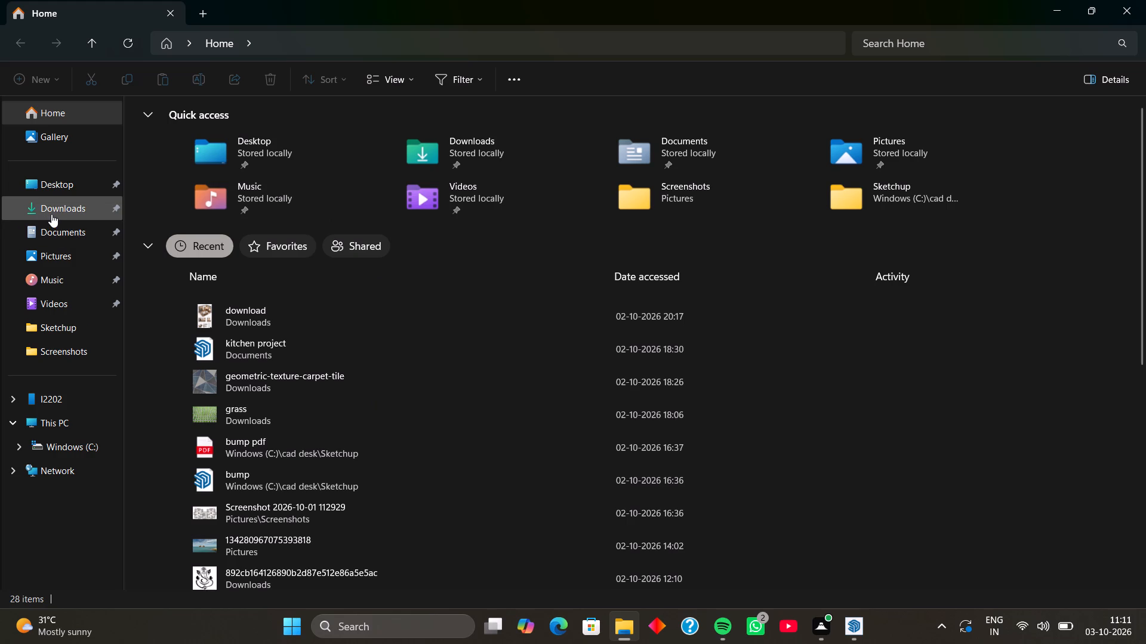
pyautogui.click(57, 256)
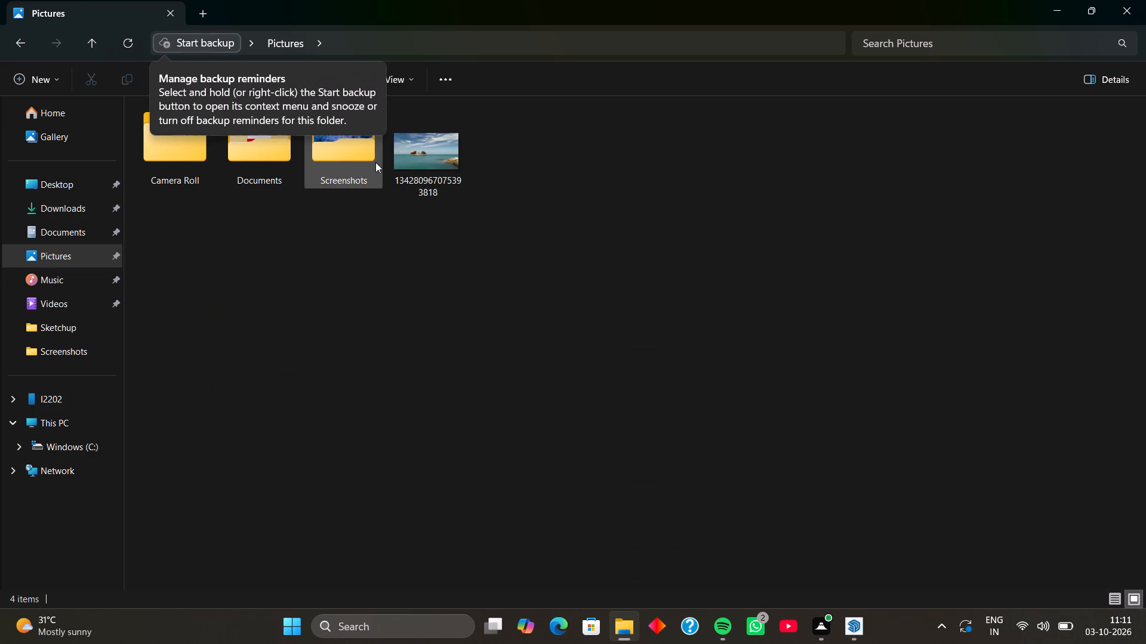
pyautogui.click(359, 159)
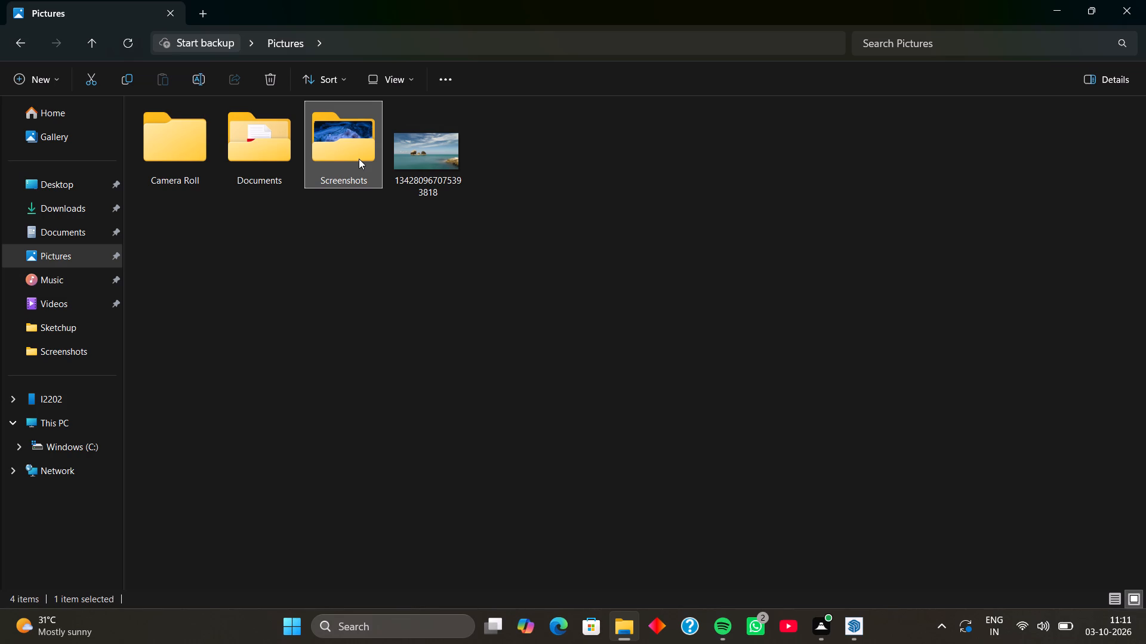
pyautogui.doubleClick(359, 159)
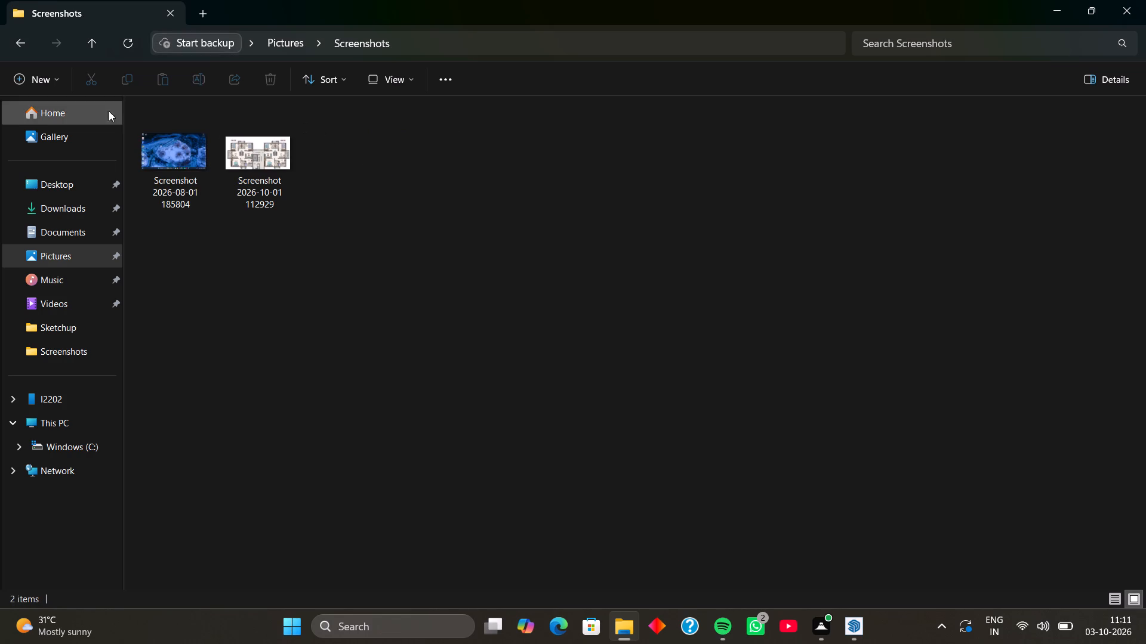
pyautogui.click(91, 209)
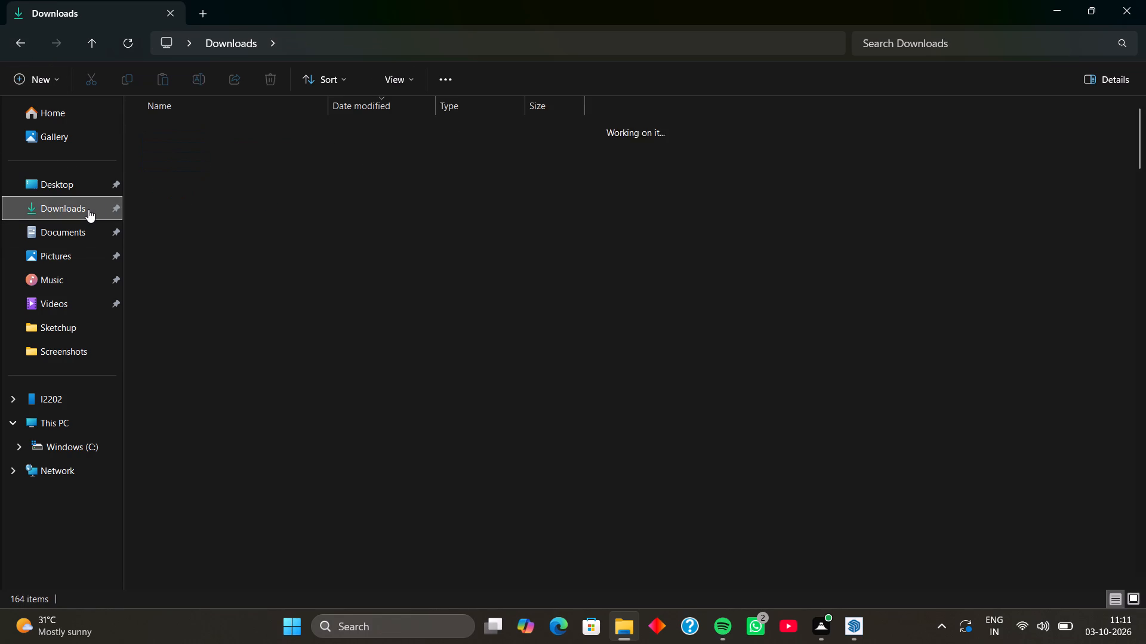
pyautogui.doubleClick(224, 147)
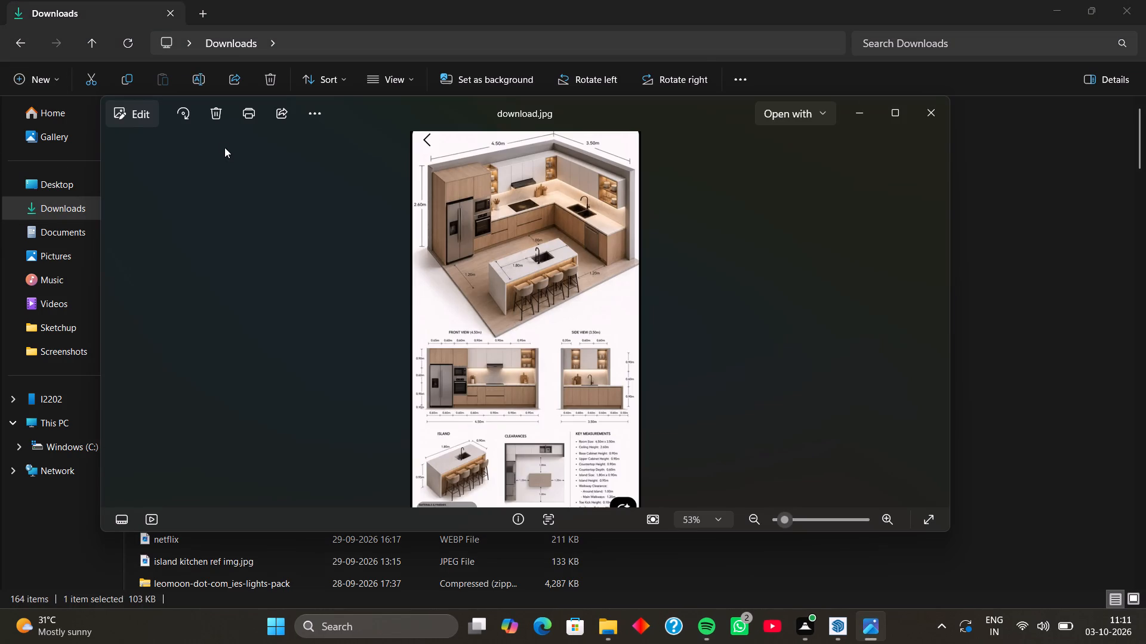
pyautogui.click(1126, 9)
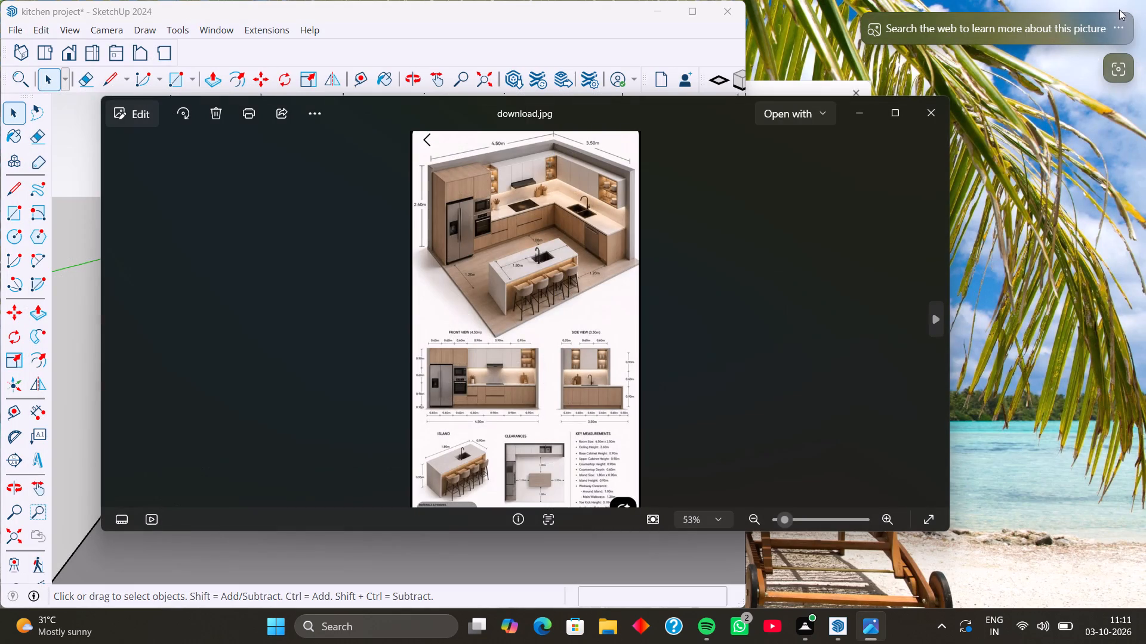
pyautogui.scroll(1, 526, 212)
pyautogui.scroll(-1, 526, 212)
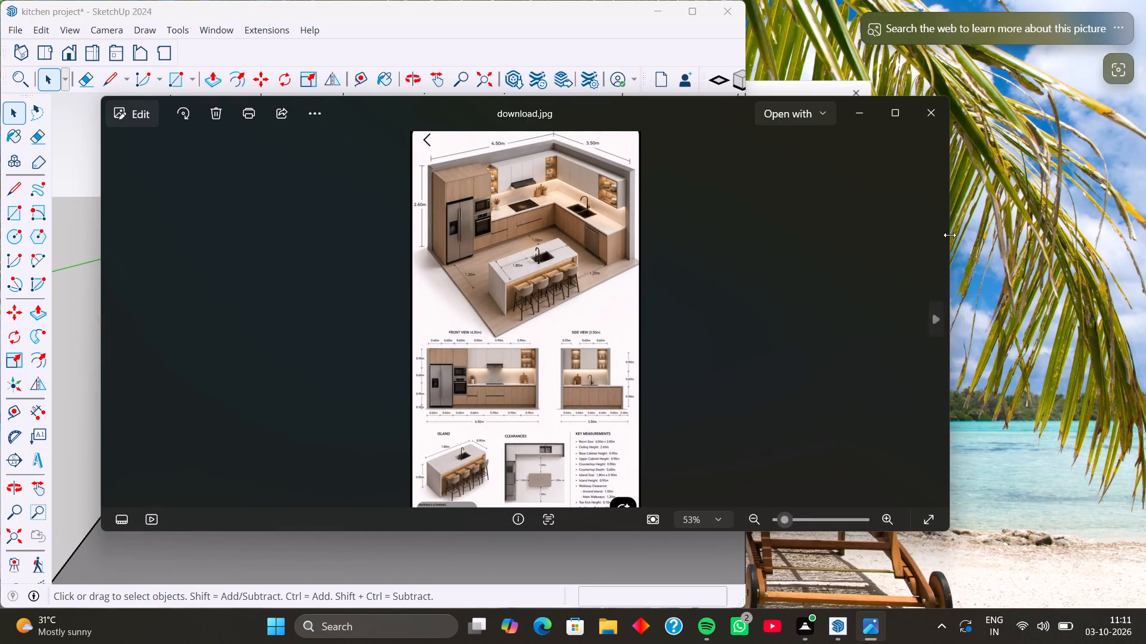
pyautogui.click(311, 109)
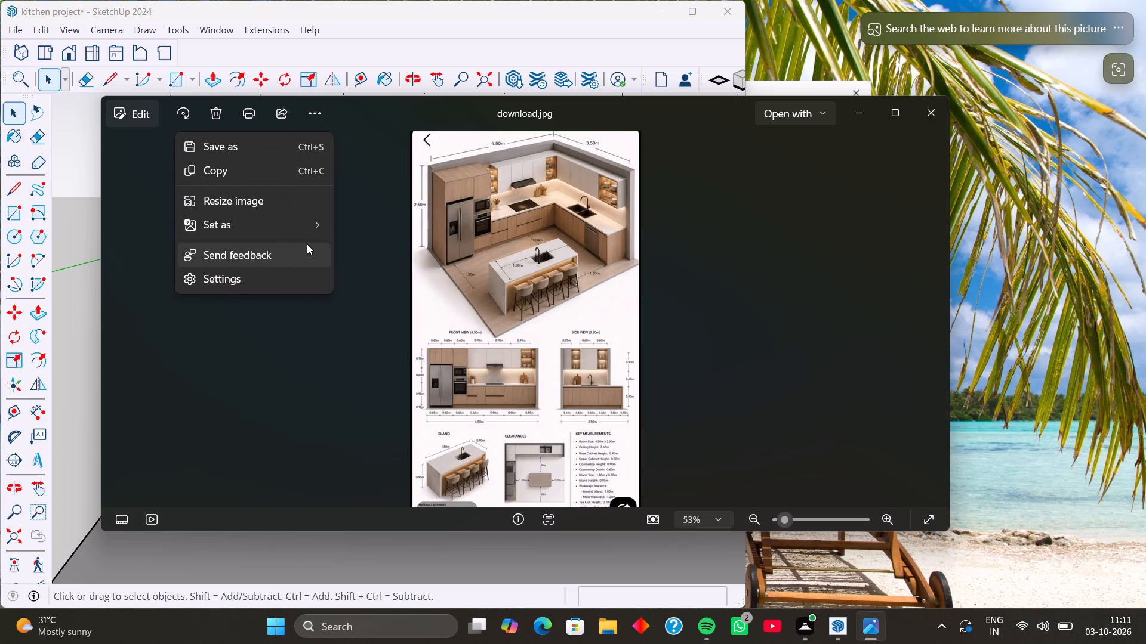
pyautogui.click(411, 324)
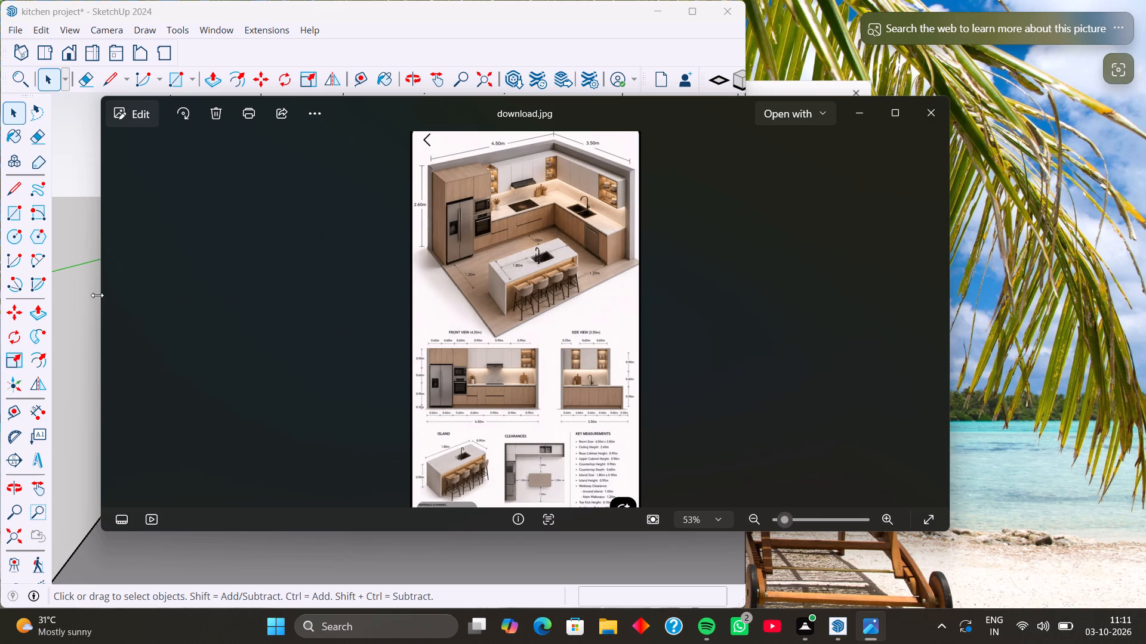
# Resize and move the Photos window so the kitchen reference image stands beside the SketchUp model at nearly full screen height.
pyautogui.moveTo(97, 295); pyautogui.dragTo(457, 276)
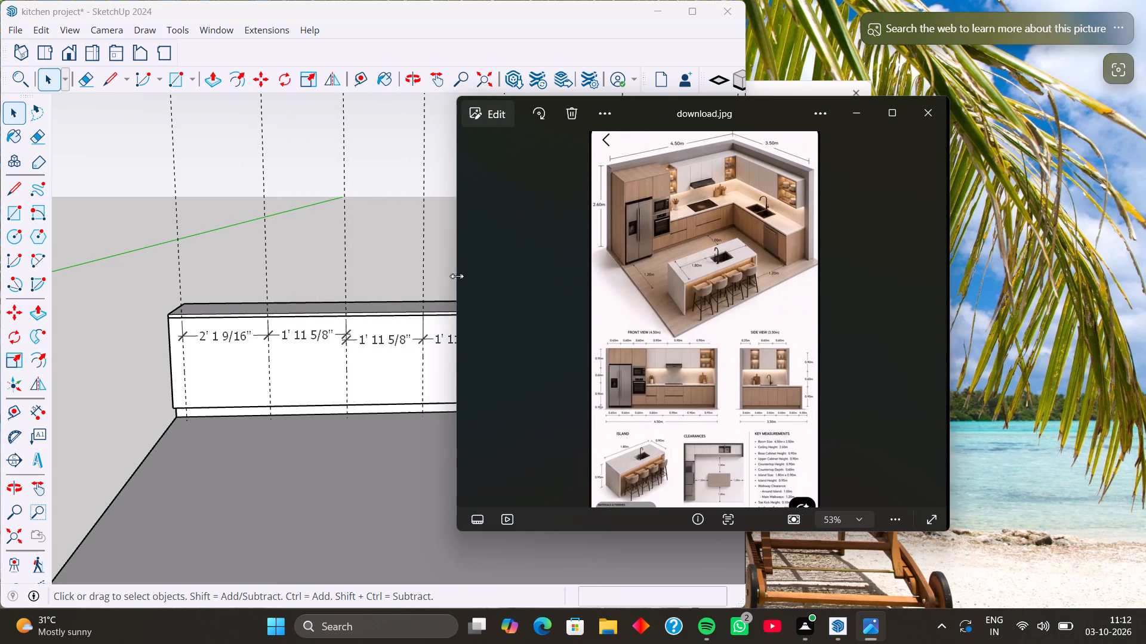
pyautogui.moveTo(457, 276); pyautogui.dragTo(635, 267)
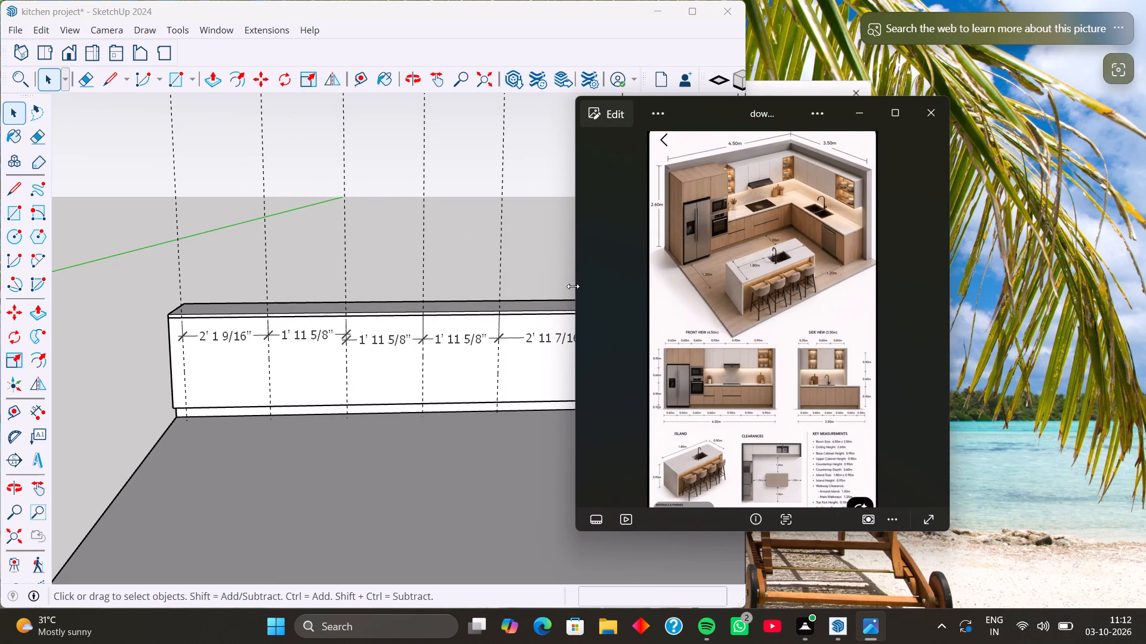
pyautogui.moveTo(573, 286); pyautogui.dragTo(621, 281)
pyautogui.moveTo(733, 111); pyautogui.dragTo(833, 67)
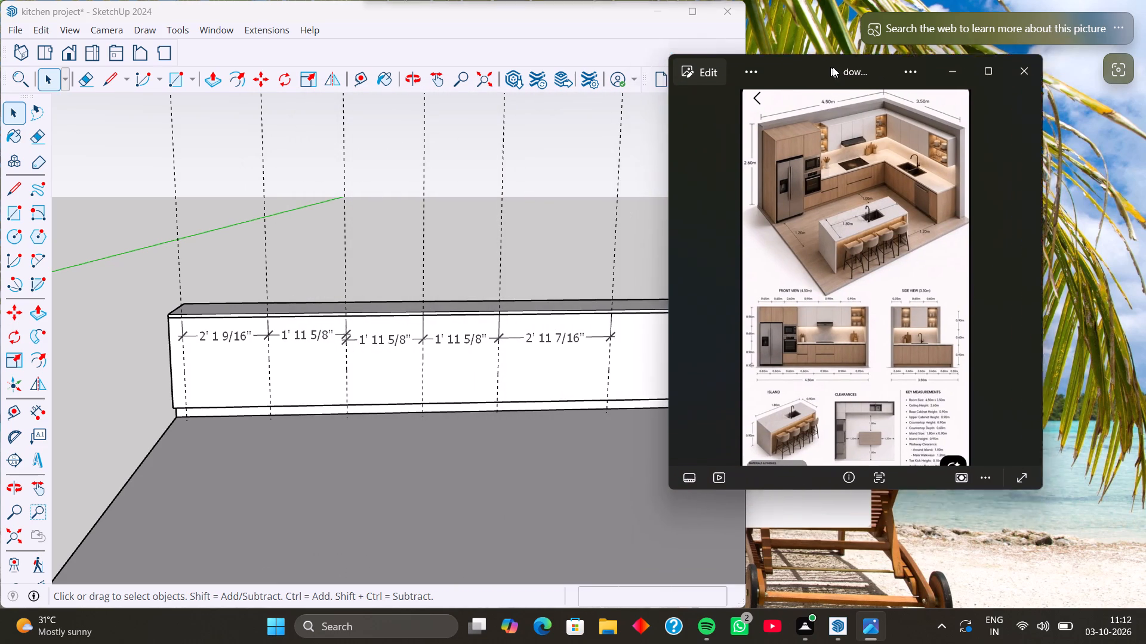
pyautogui.moveTo(833, 67); pyautogui.dragTo(927, 9)
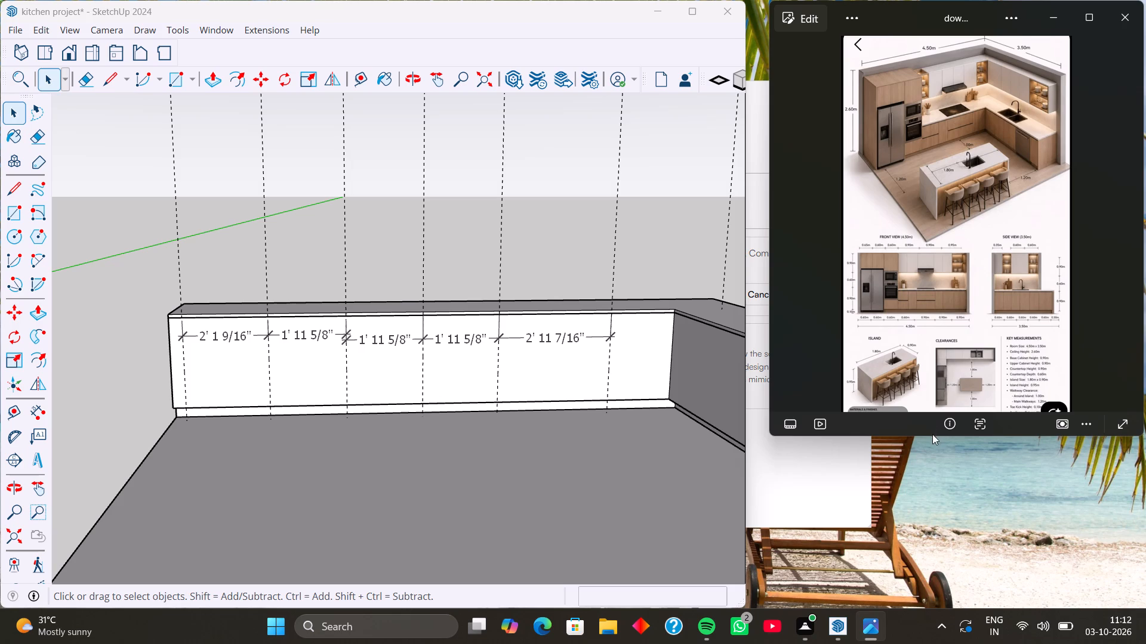
pyautogui.moveTo(925, 436); pyautogui.dragTo(925, 608)
pyautogui.moveTo(766, 300); pyautogui.dragTo(763, 300)
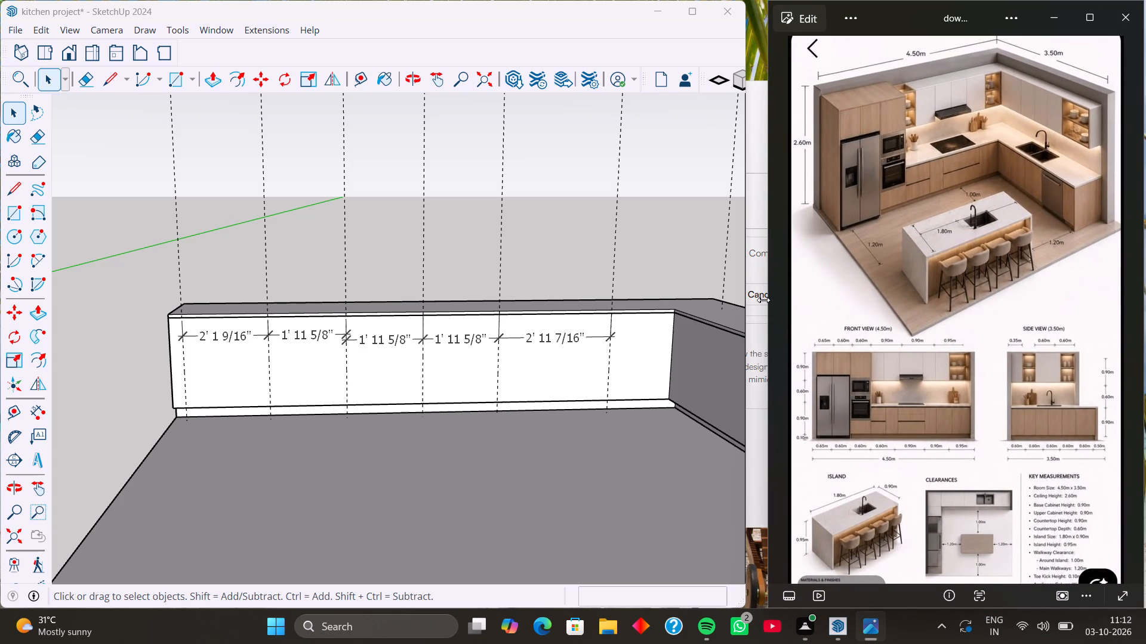
pyautogui.moveTo(763, 300); pyautogui.dragTo(743, 304)
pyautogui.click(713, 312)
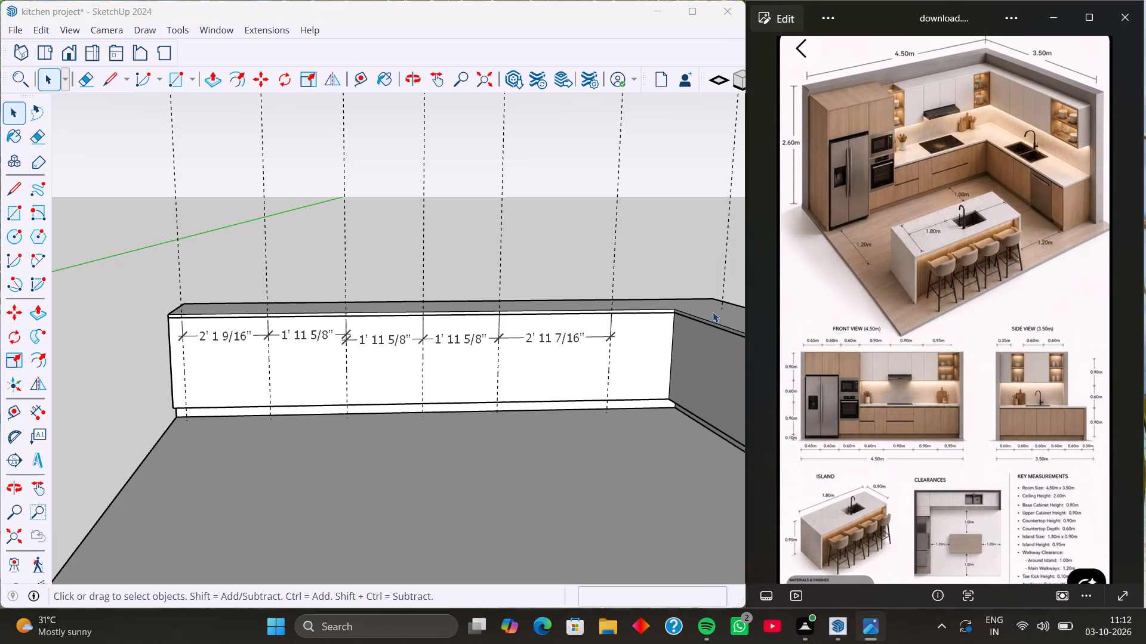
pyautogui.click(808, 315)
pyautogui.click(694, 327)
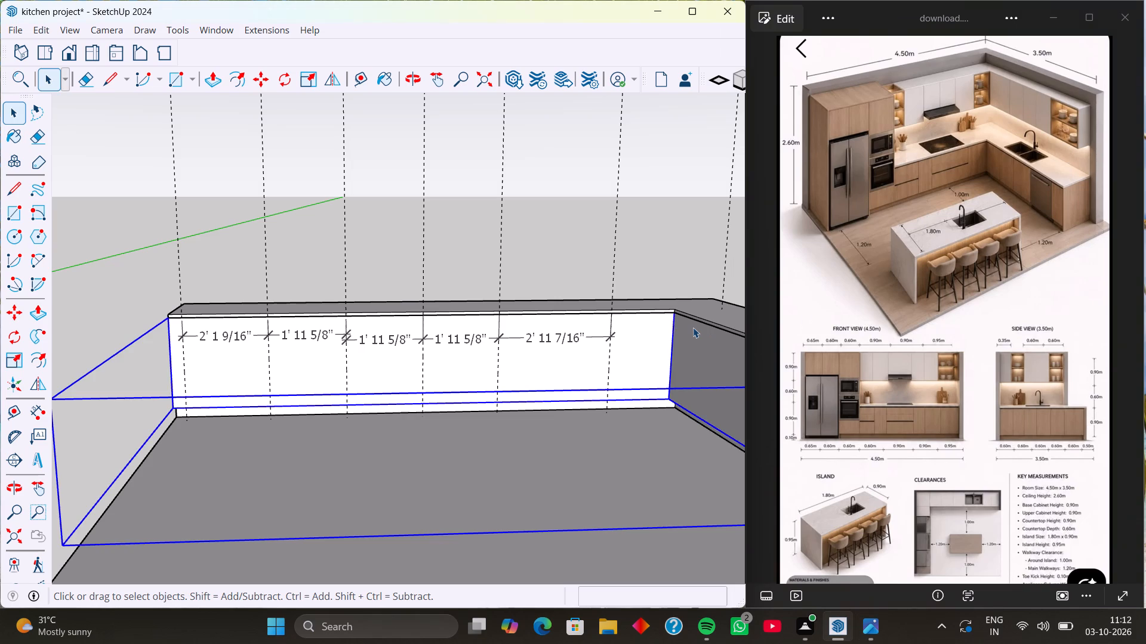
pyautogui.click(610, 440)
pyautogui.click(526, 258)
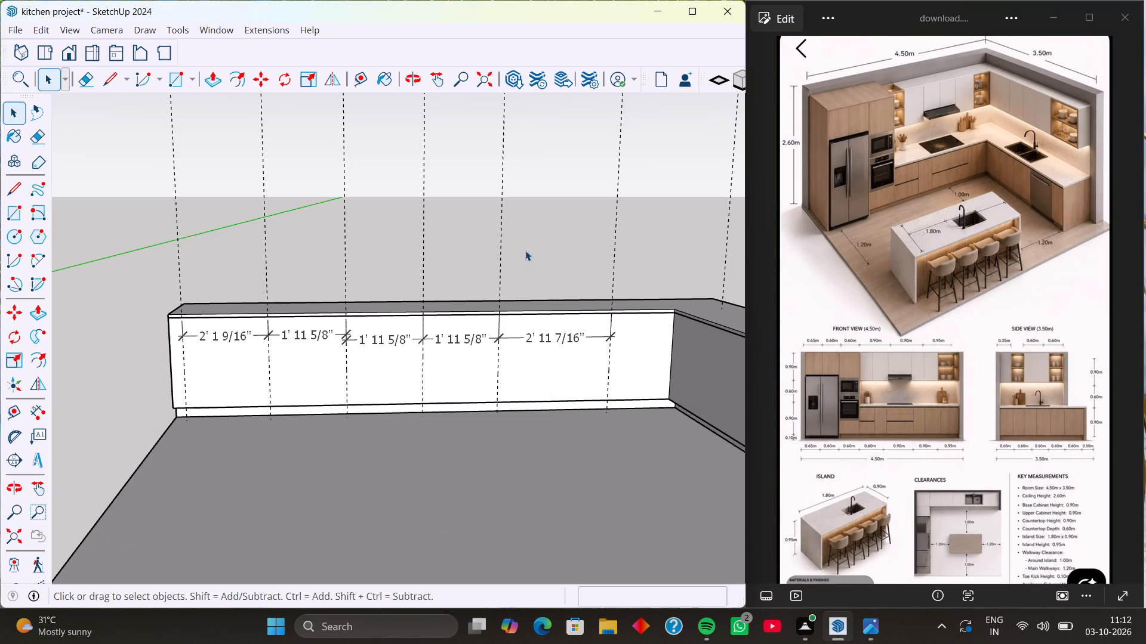
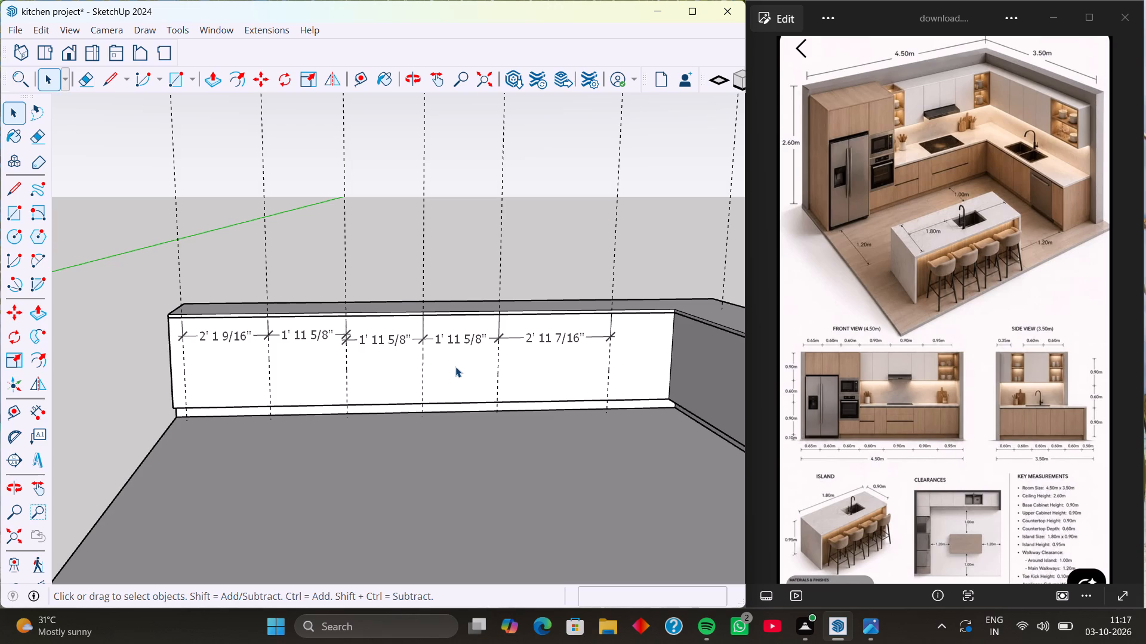
# Enlarge the kitchen reference image in Photos and examine the front-view cabinet widths beside the model.
pyautogui.scroll(-4, 360, 449)
pyautogui.moveTo(316, 454); pyautogui.dragTo(336, 457, button='middle')
pyautogui.scroll(7, 253, 439)
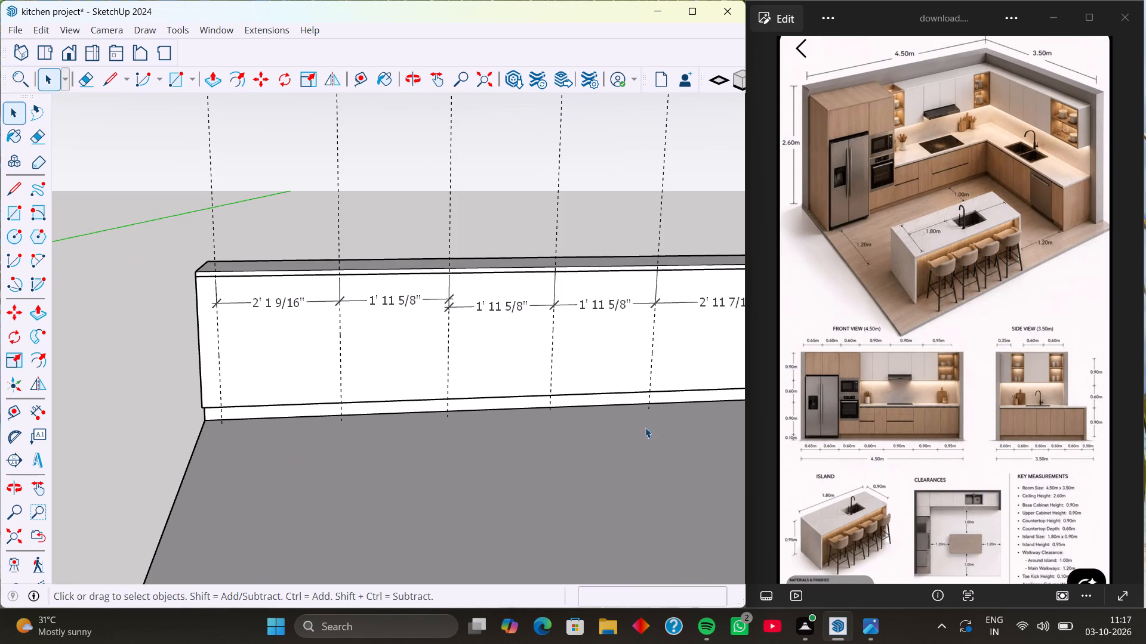
pyautogui.moveTo(822, 191); pyautogui.dragTo(791, 196, button='middle')
pyautogui.moveTo(834, 180); pyautogui.dragTo(796, 176, button='middle')
pyautogui.scroll(3, 858, 172)
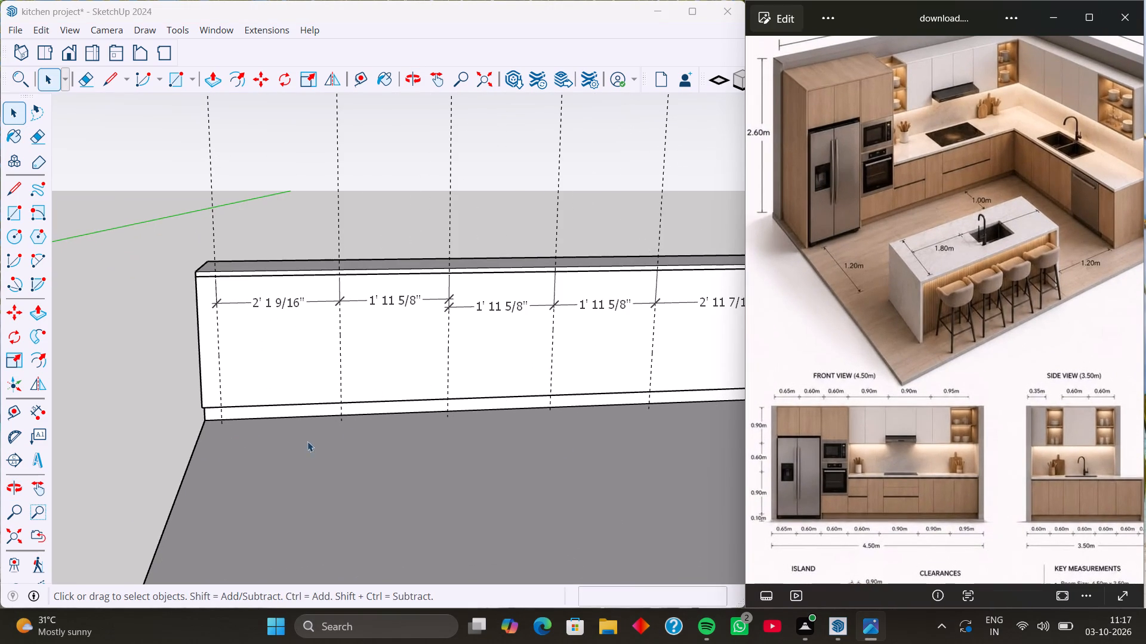
pyautogui.scroll(-3, 301, 450)
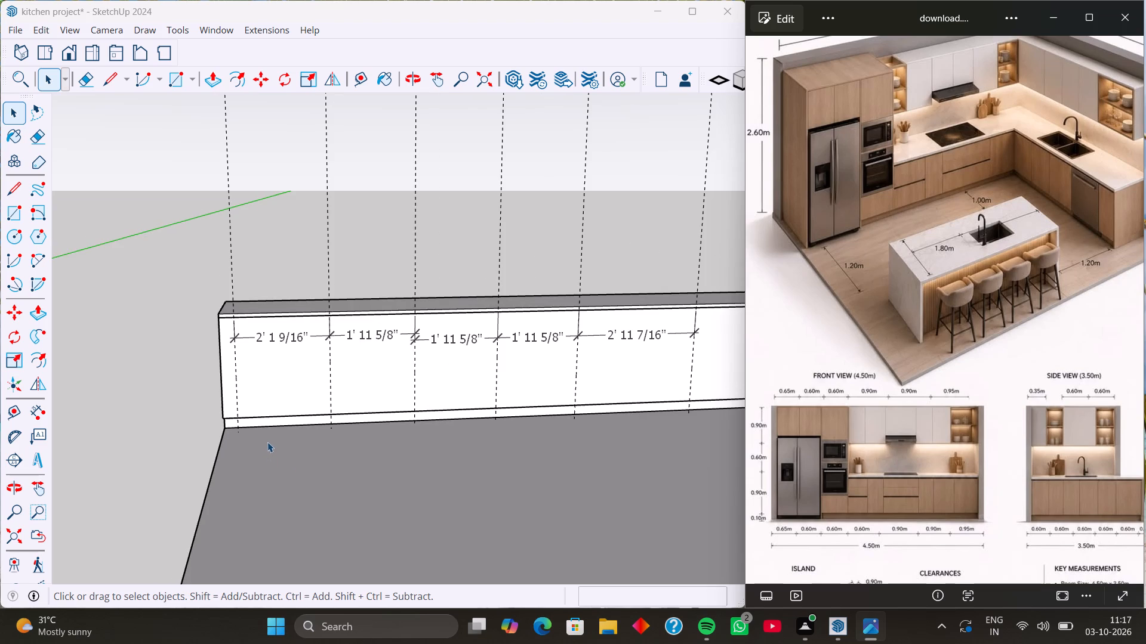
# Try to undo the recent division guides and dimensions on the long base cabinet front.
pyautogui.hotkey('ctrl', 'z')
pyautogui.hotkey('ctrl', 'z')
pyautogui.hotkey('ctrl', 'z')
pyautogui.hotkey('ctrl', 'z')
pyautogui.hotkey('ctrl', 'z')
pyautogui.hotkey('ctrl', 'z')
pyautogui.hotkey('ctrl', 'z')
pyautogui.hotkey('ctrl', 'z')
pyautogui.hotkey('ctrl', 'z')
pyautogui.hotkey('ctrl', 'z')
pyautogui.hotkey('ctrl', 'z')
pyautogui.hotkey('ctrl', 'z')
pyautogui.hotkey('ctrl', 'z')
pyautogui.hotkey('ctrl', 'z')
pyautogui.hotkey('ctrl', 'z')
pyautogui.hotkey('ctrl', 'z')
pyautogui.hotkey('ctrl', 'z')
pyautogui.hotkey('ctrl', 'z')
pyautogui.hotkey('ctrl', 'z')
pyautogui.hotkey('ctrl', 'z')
# Erase all six vertical division guides along the long base cabinet run in SketchUp.
pyautogui.press('e')
pyautogui.press('e')
pyautogui.click(707, 236)
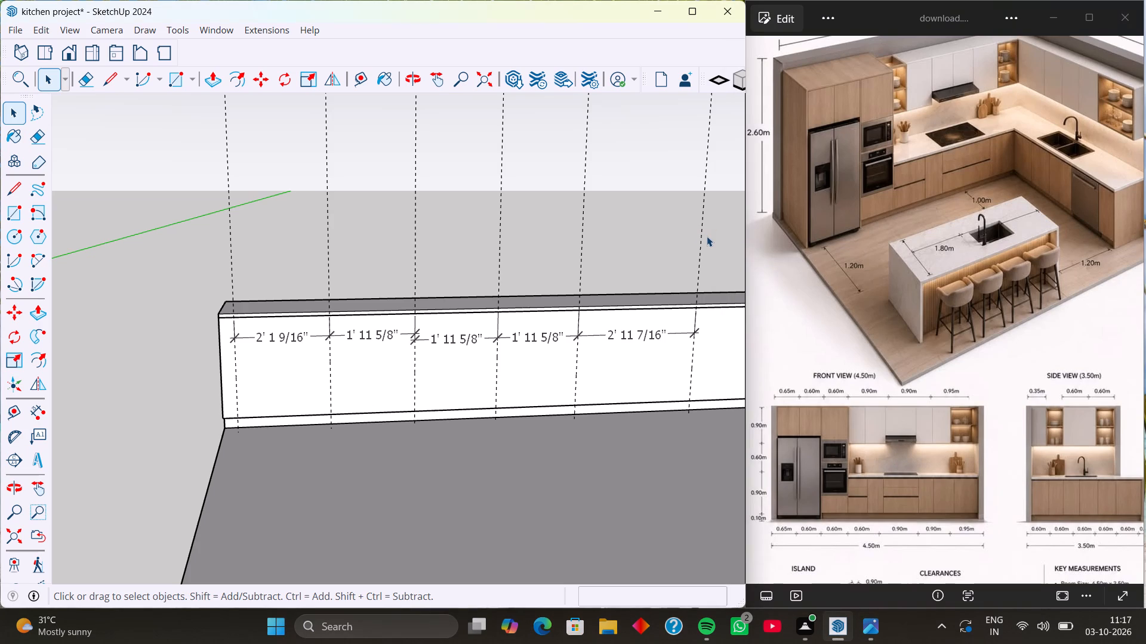
pyautogui.press('e')
pyautogui.moveTo(706, 236); pyautogui.dragTo(255, 227)
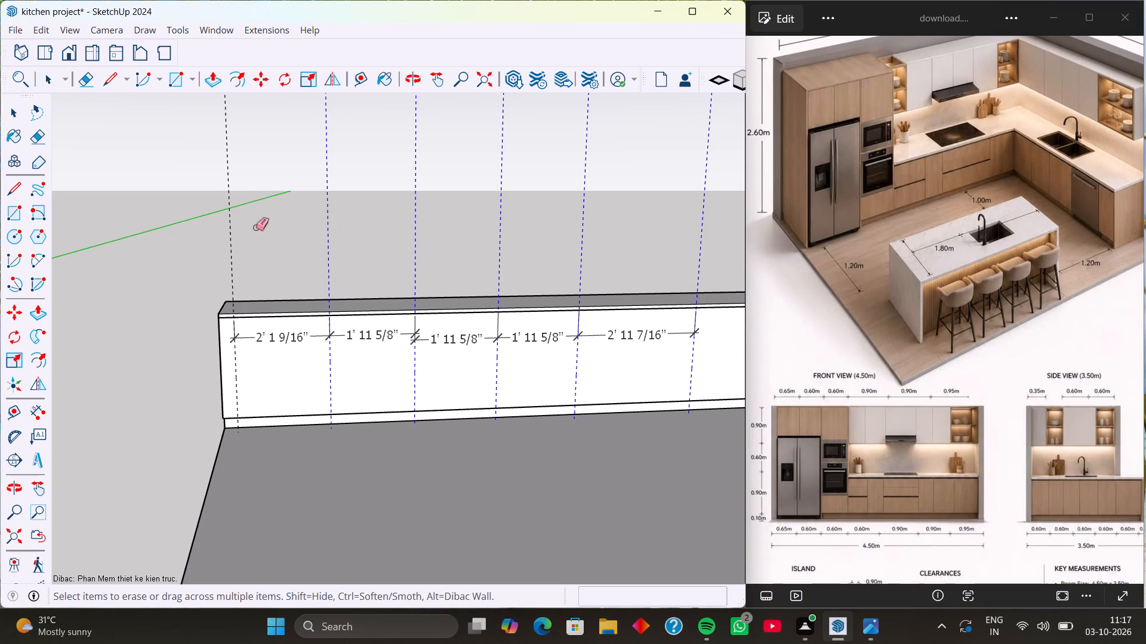
pyautogui.moveTo(255, 227); pyautogui.dragTo(199, 232)
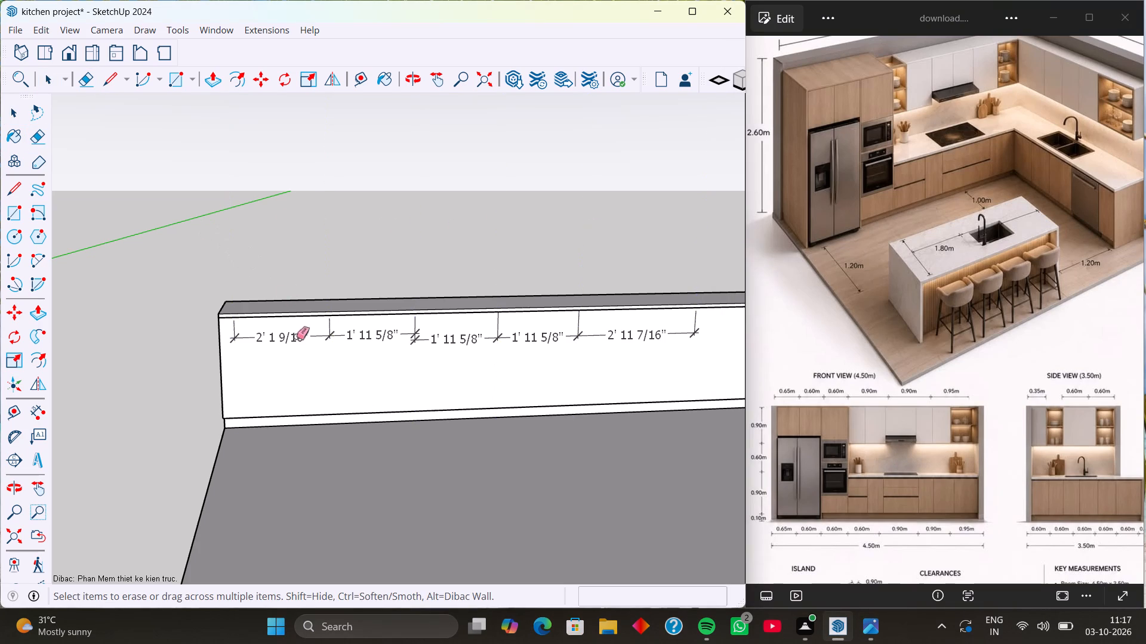
# Erase the five width dimensions from the front of the long base cabinet run.
pyautogui.click(296, 336)
pyautogui.click(386, 332)
pyautogui.click(451, 335)
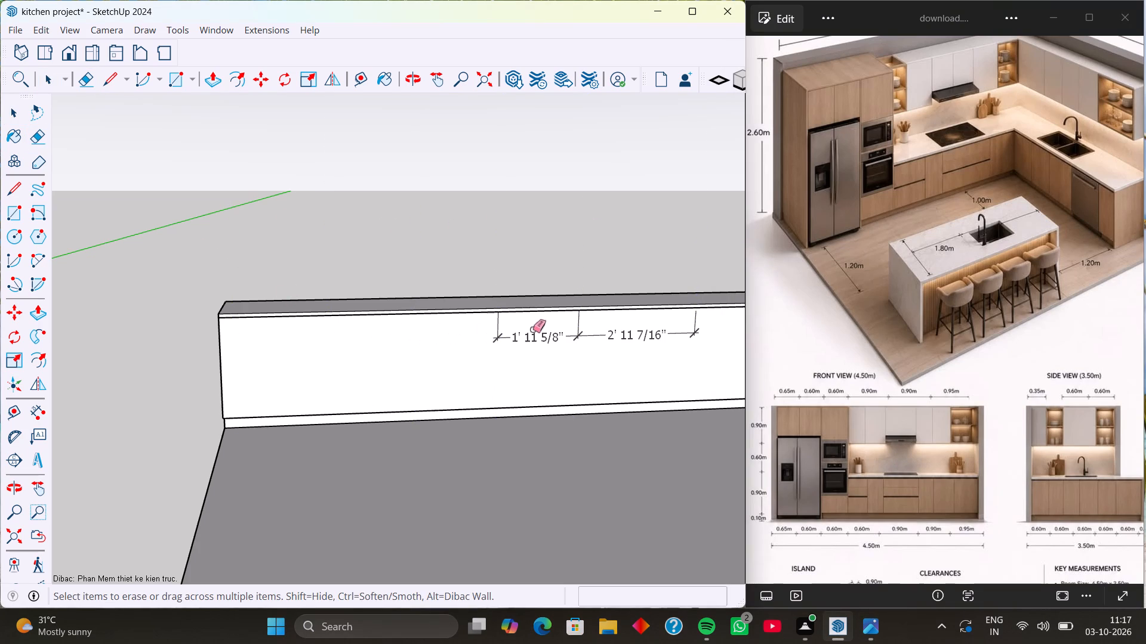
pyautogui.click(544, 327)
pyautogui.click(547, 335)
pyautogui.click(623, 334)
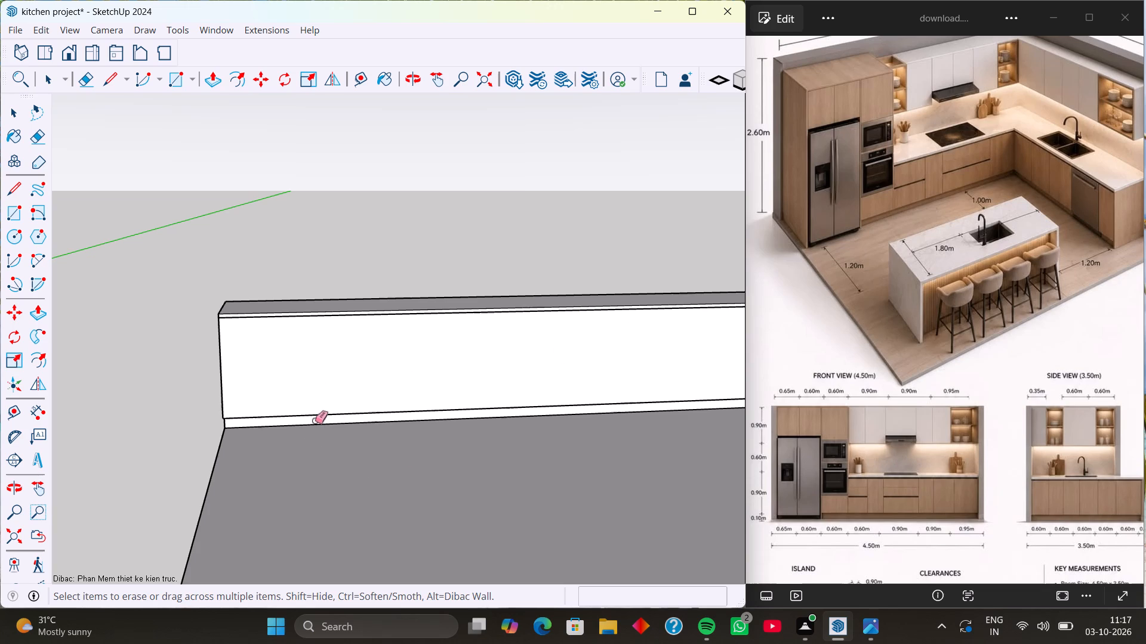
# Place a vertical guide 2 inches in from the left end of the long base cabinet front.
pyautogui.press('t')
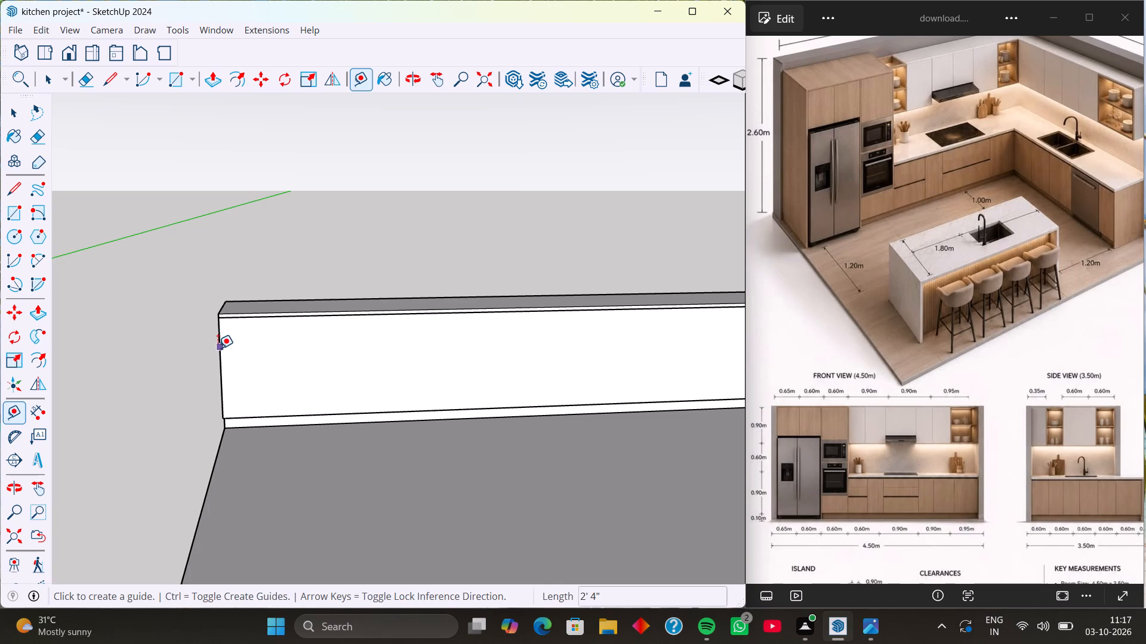
pyautogui.click(218, 348)
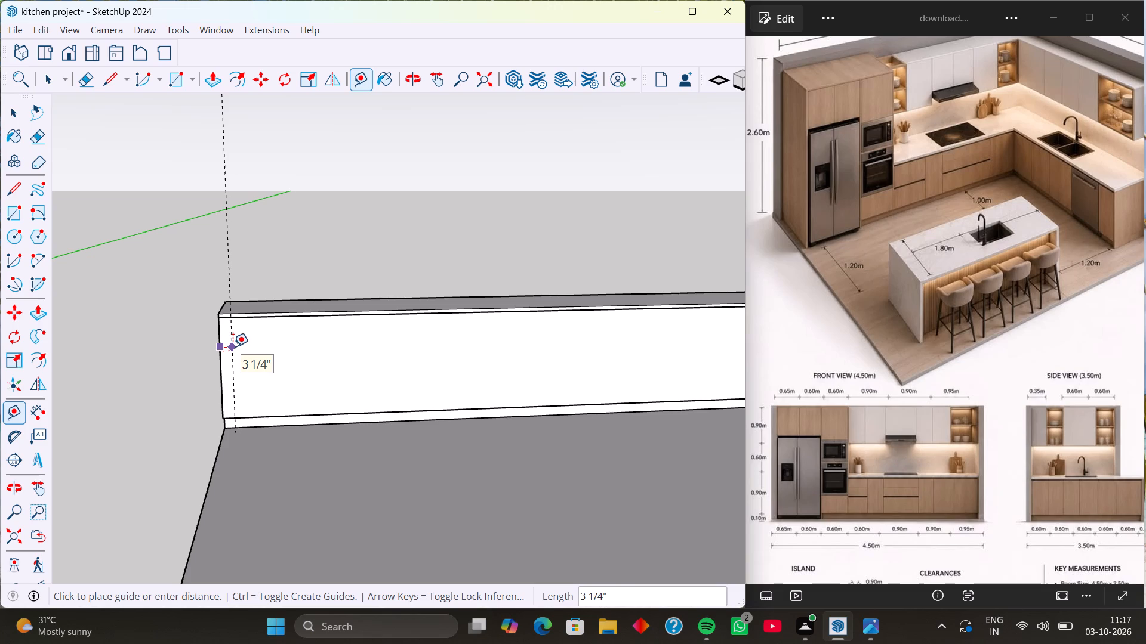
pyautogui.press('2')
pyautogui.press('Return')
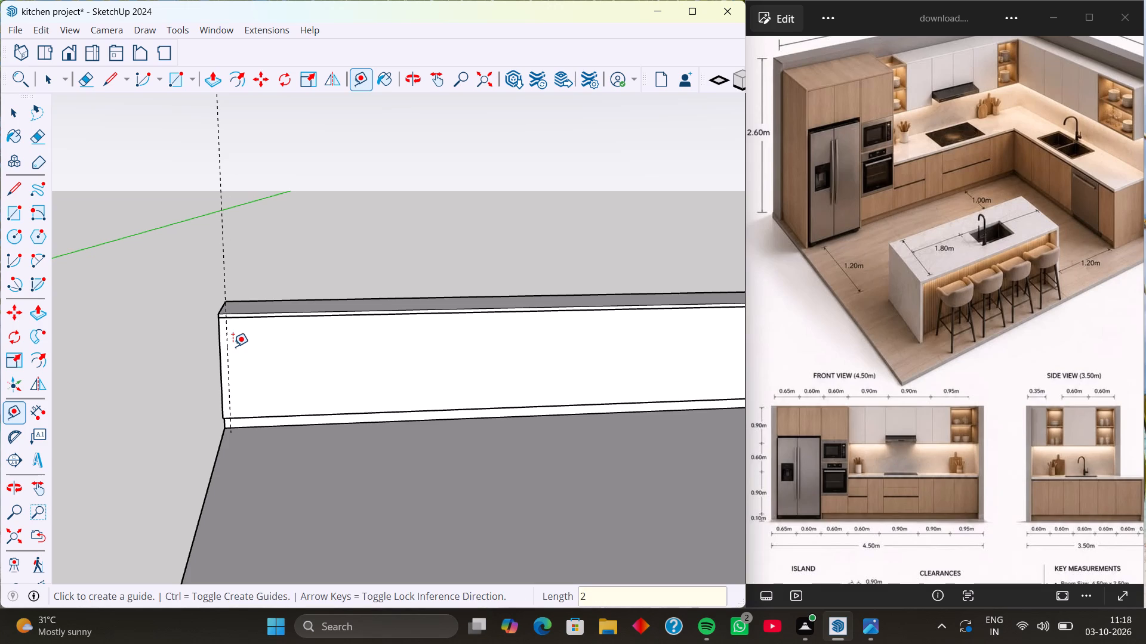
# Add four successive vertical guides at 0.6 m spacing along the cabinet front, starting from the 2-inch guide.
pyautogui.click(226, 331)
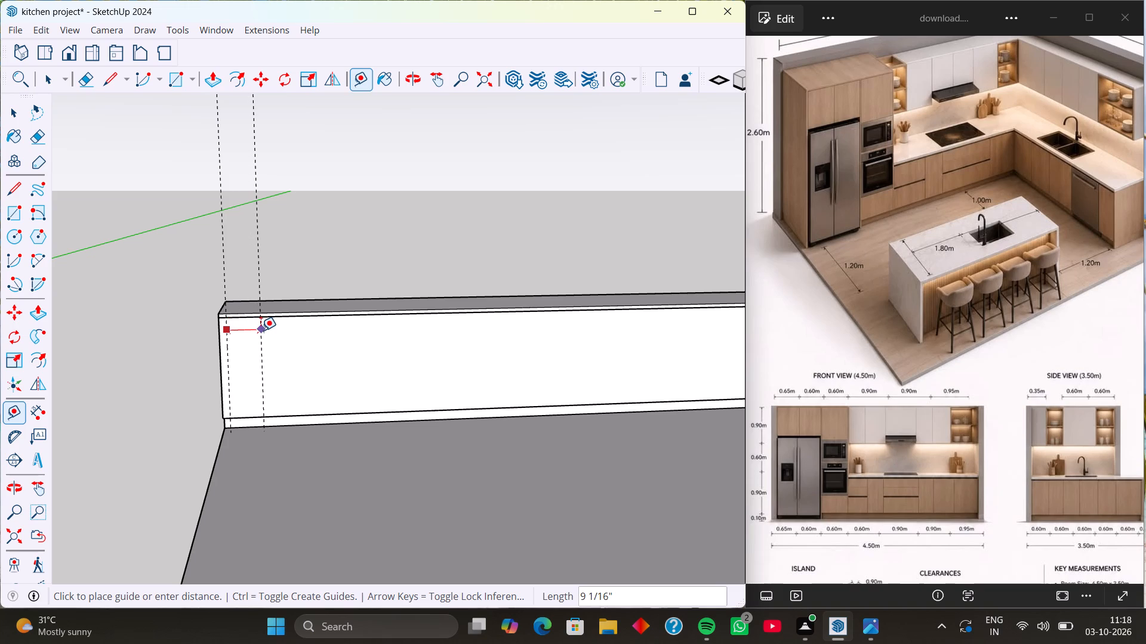
pyautogui.write('0.6')
pyautogui.press('Return')
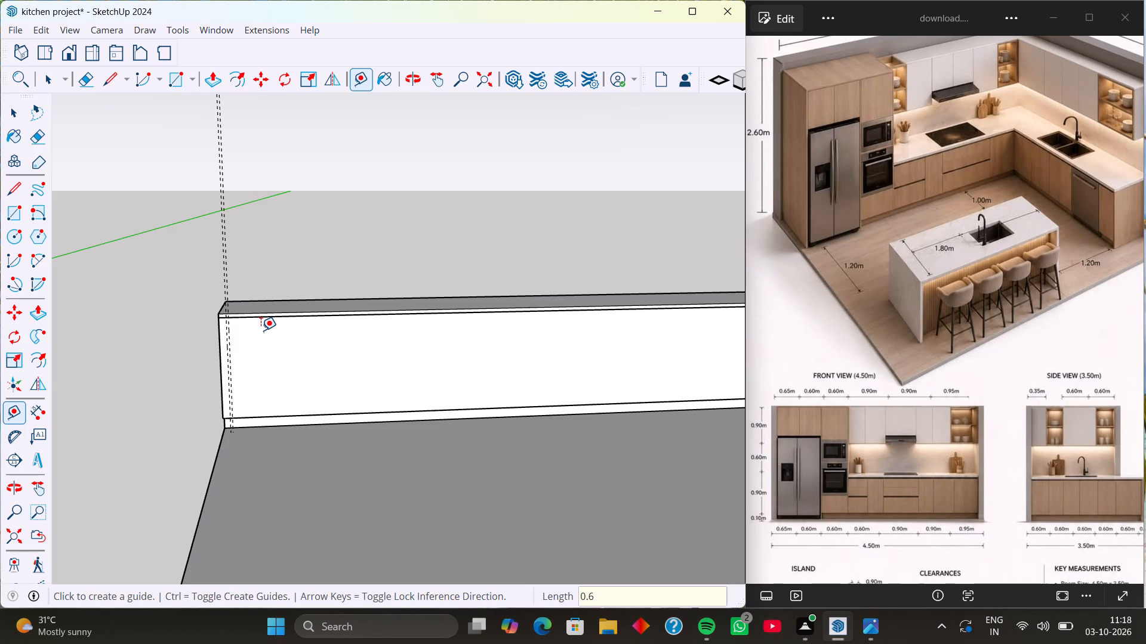
pyautogui.write('0.6')
pyautogui.press('m')
pyautogui.press('Return')
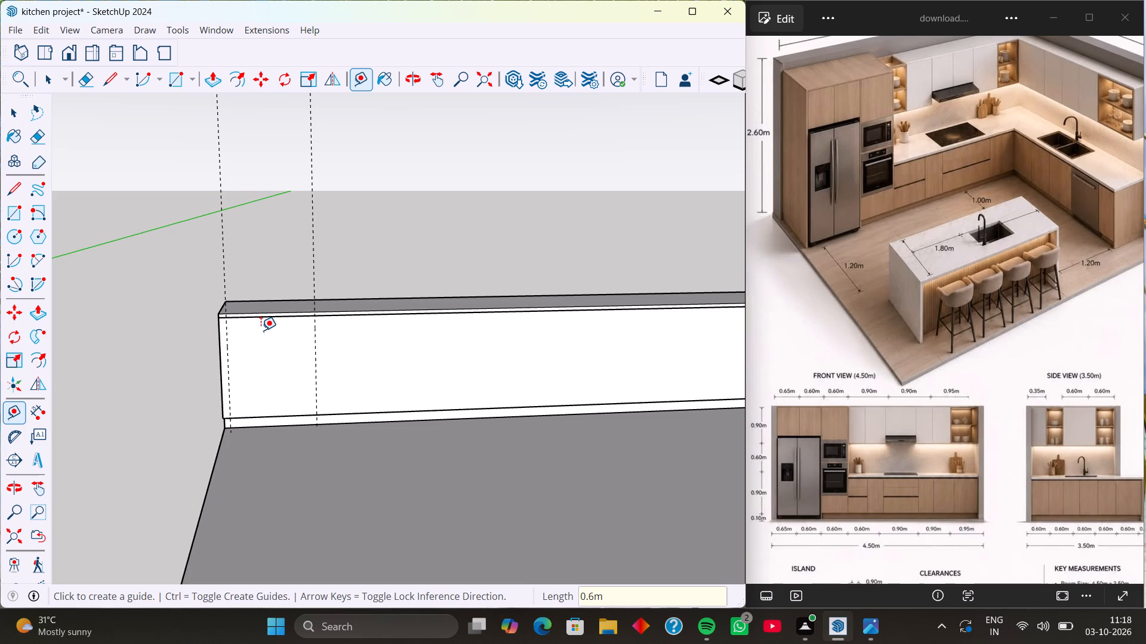
pyautogui.click(316, 340)
pyautogui.write('0.6m')
pyautogui.press('Return')
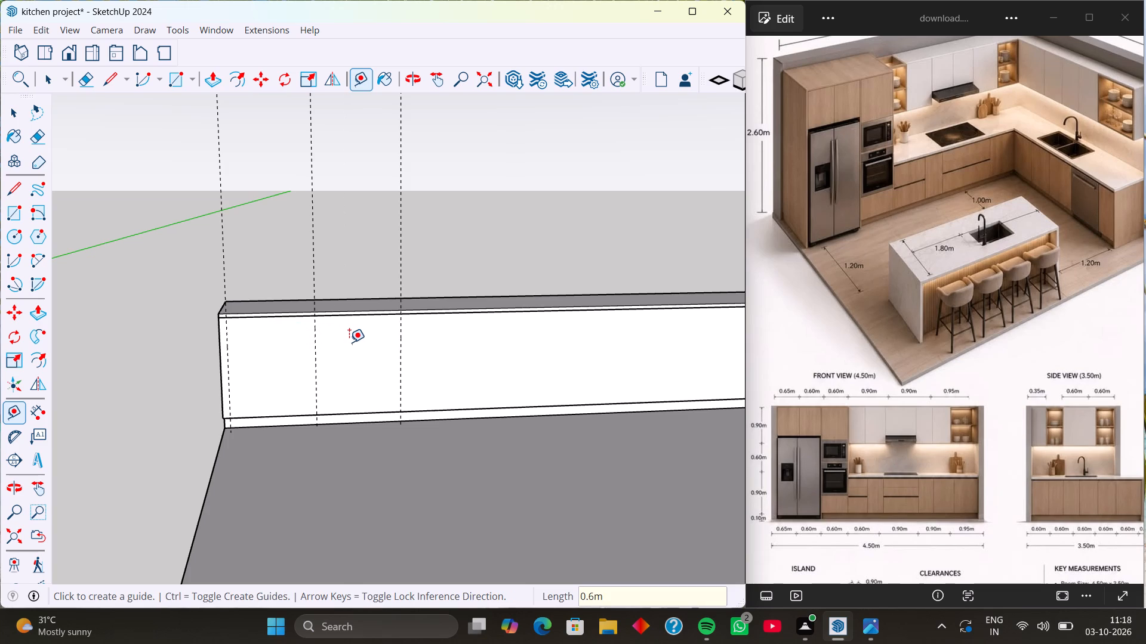
pyautogui.click(403, 342)
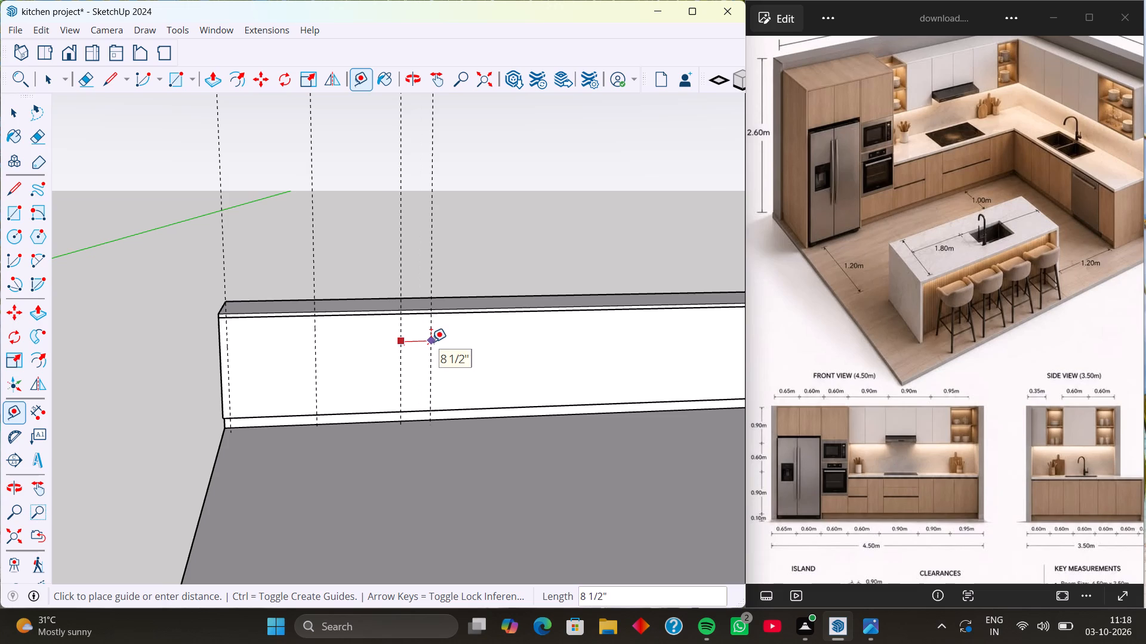
pyautogui.write('0.6m')
pyautogui.press('Return')
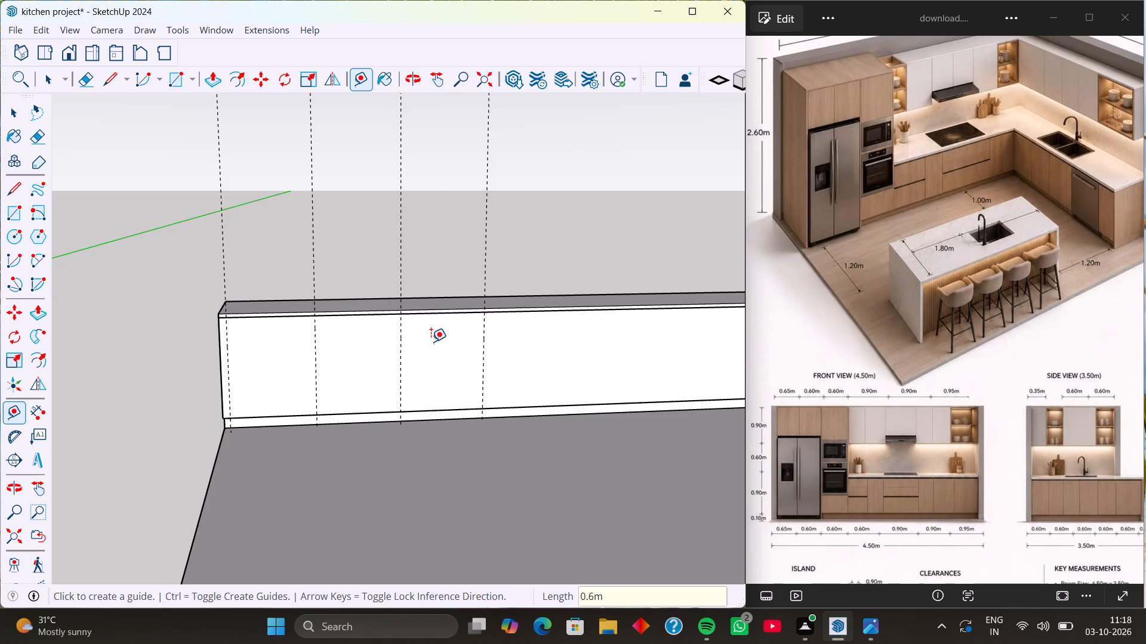
pyautogui.click(484, 337)
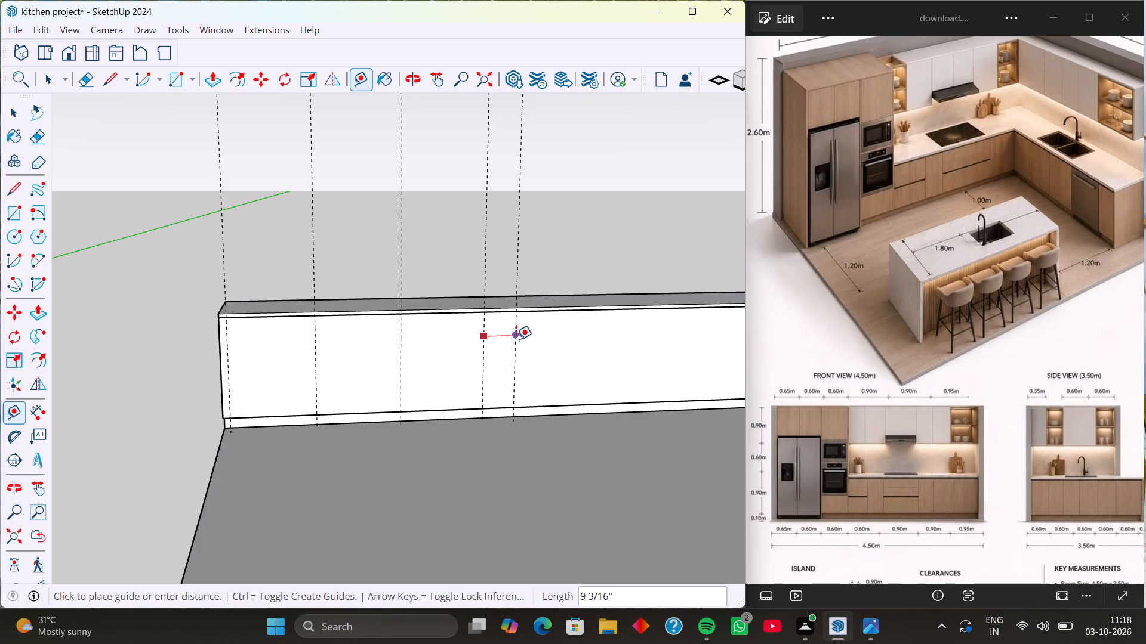
pyautogui.write('0.6')
pyautogui.press('m')
pyautogui.press('Return')
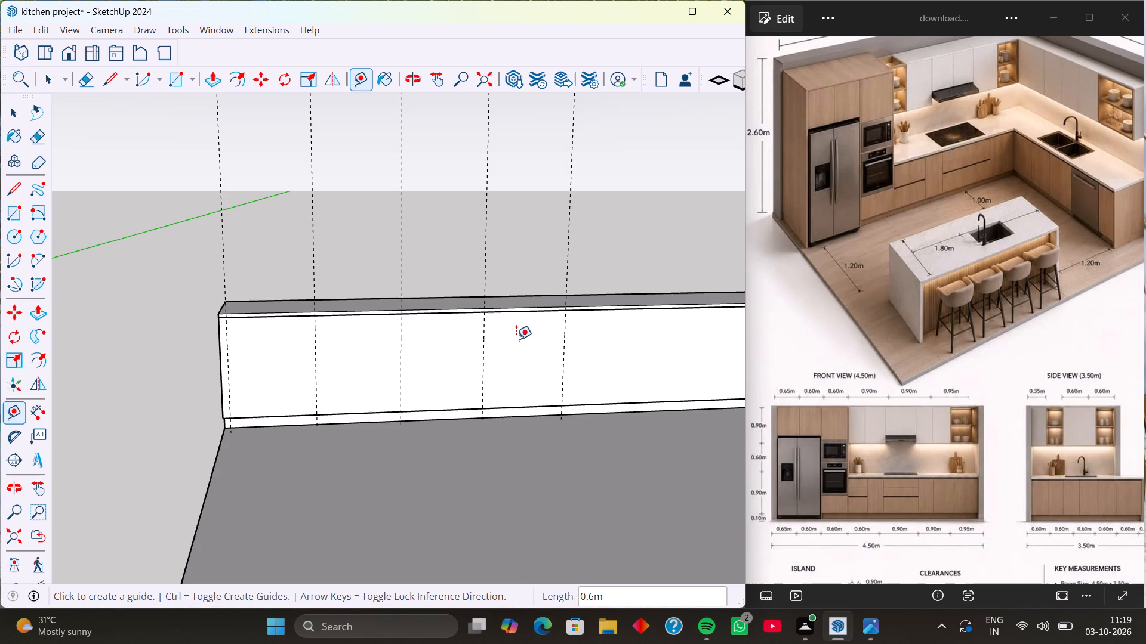
# Place a vertical guide 0.9 m beyond the last 0.6 m guide on the cabinet front.
pyautogui.click(566, 342)
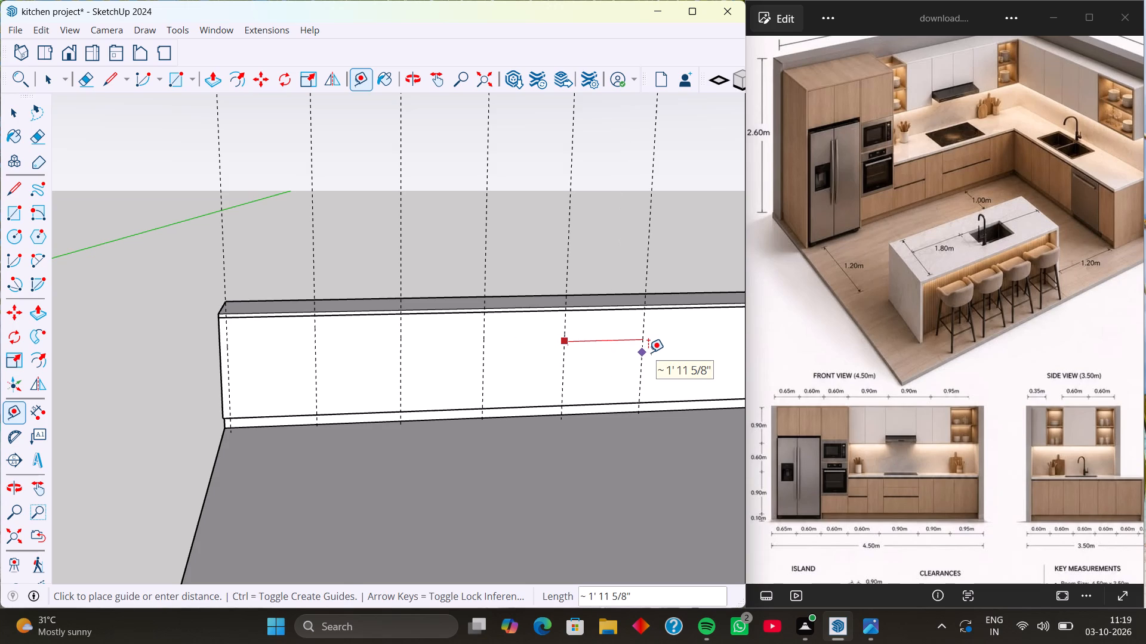
pyautogui.write('0.9m')
pyautogui.press('Return')
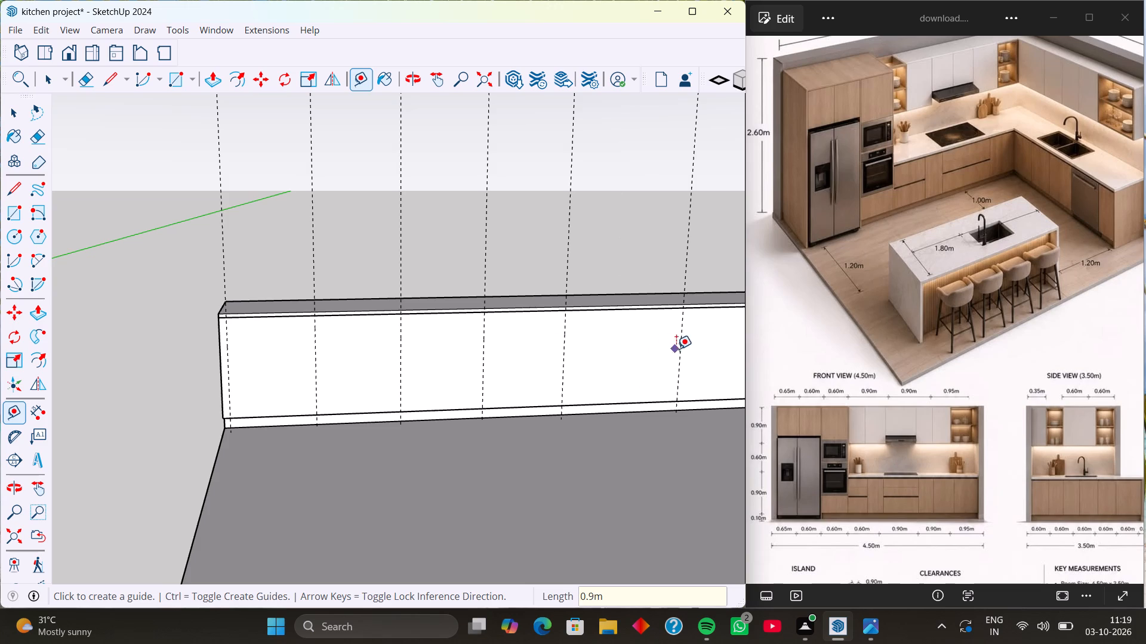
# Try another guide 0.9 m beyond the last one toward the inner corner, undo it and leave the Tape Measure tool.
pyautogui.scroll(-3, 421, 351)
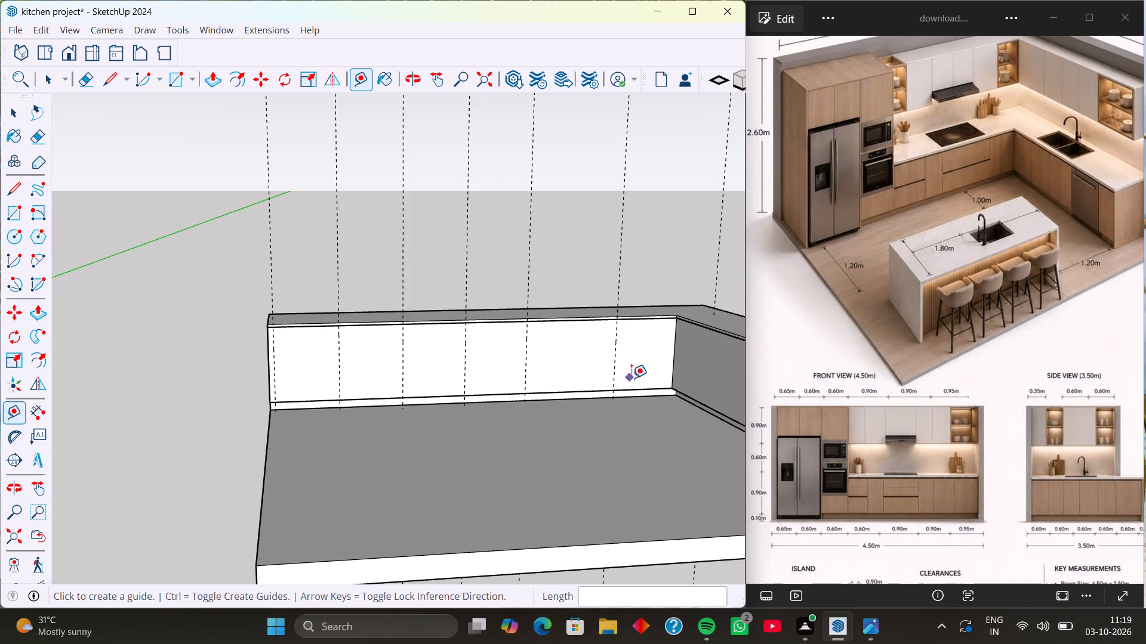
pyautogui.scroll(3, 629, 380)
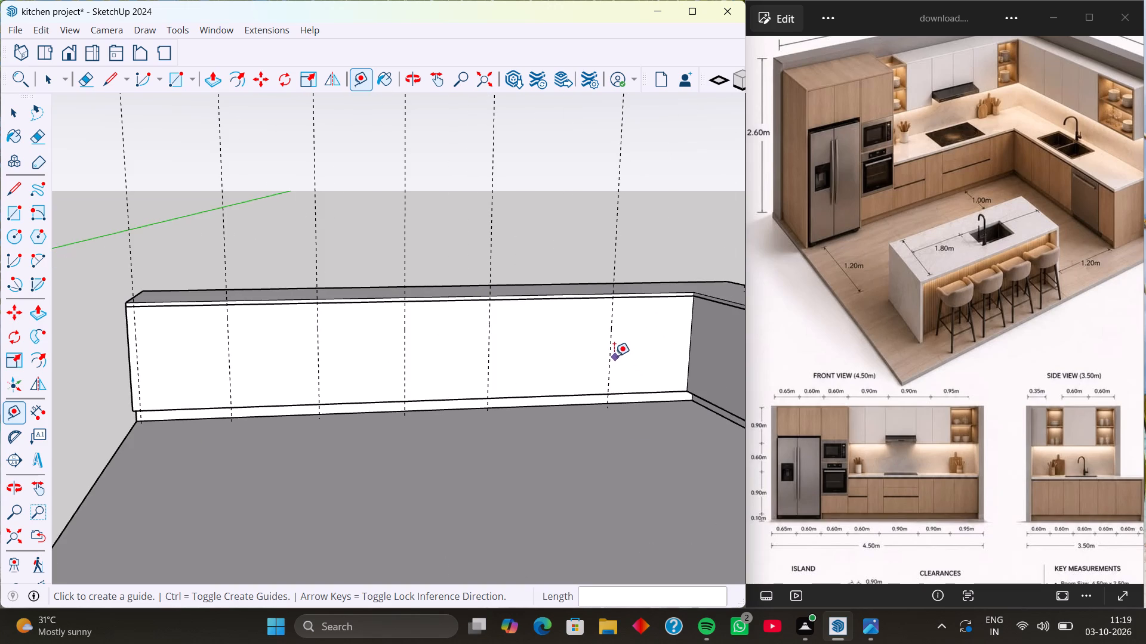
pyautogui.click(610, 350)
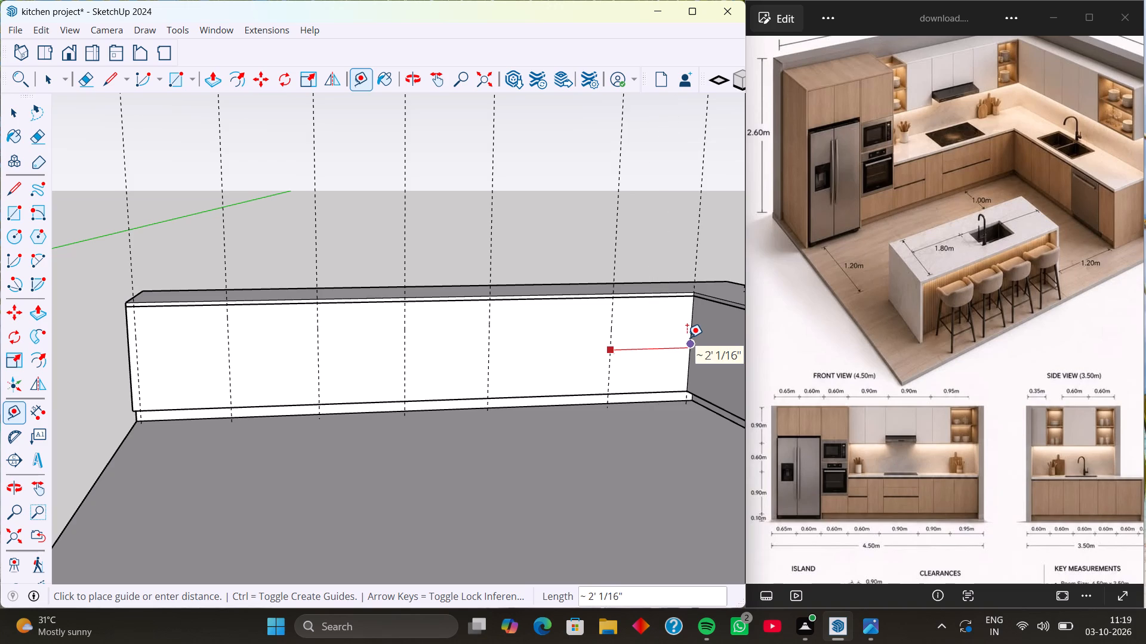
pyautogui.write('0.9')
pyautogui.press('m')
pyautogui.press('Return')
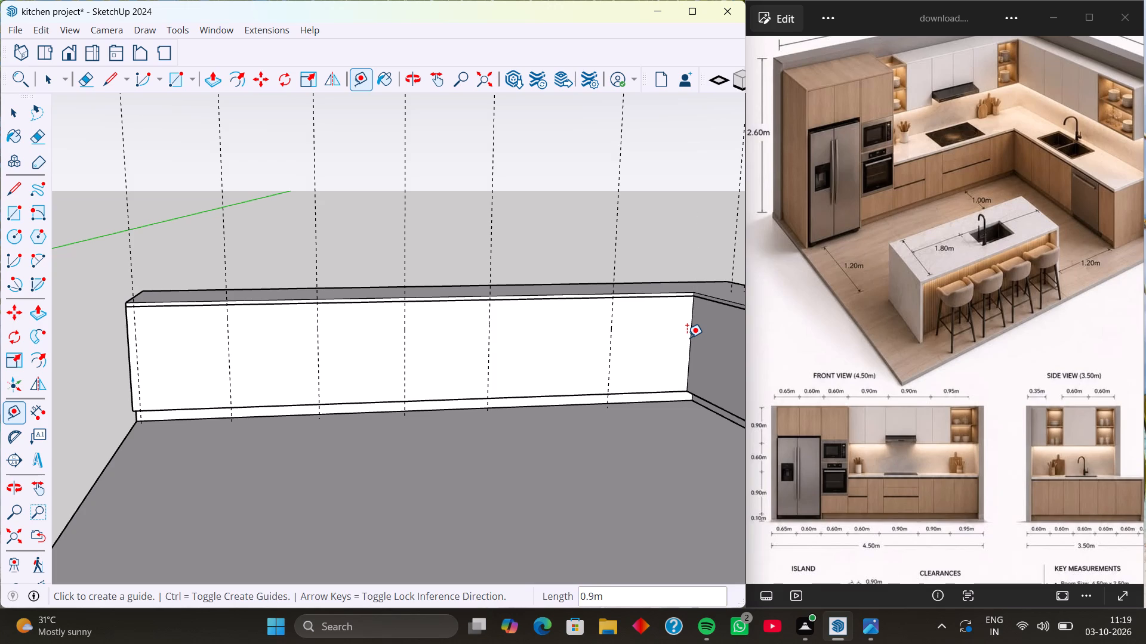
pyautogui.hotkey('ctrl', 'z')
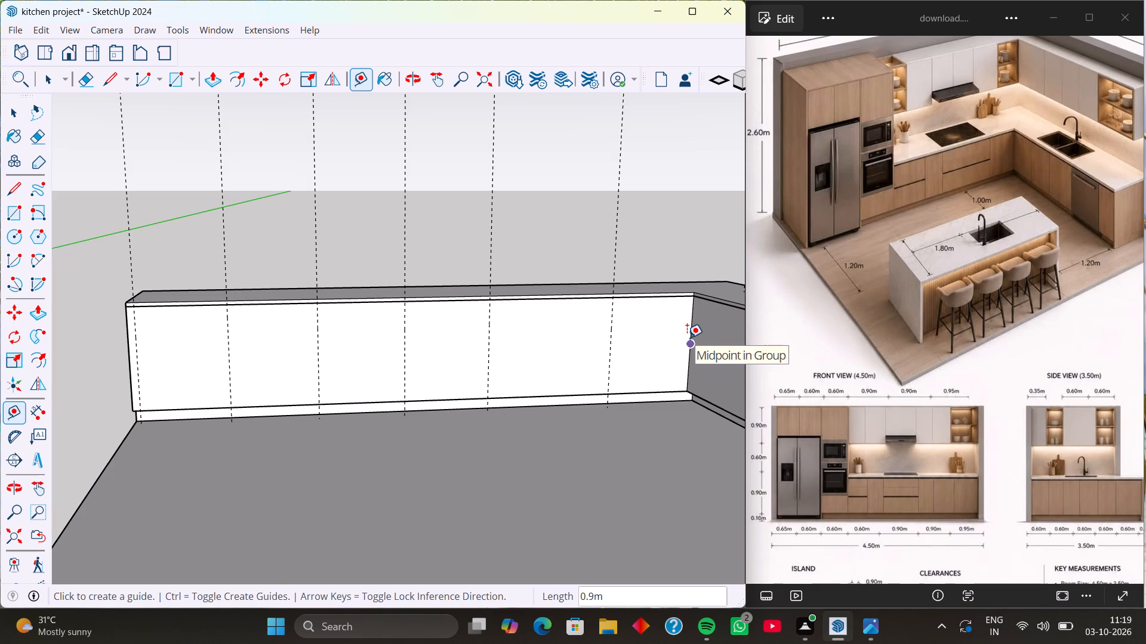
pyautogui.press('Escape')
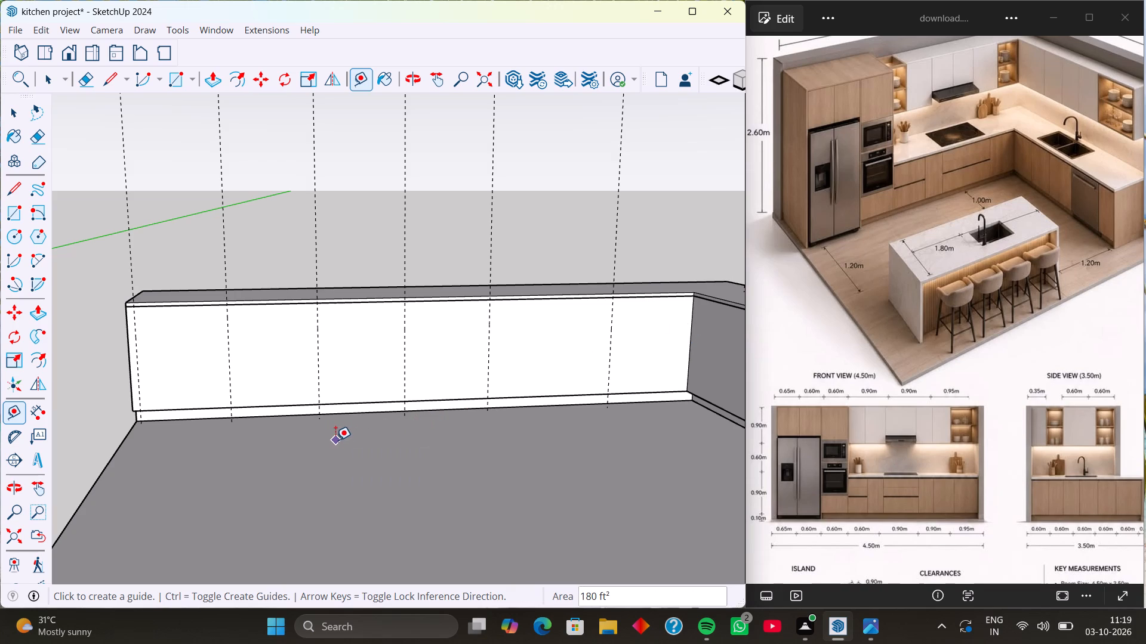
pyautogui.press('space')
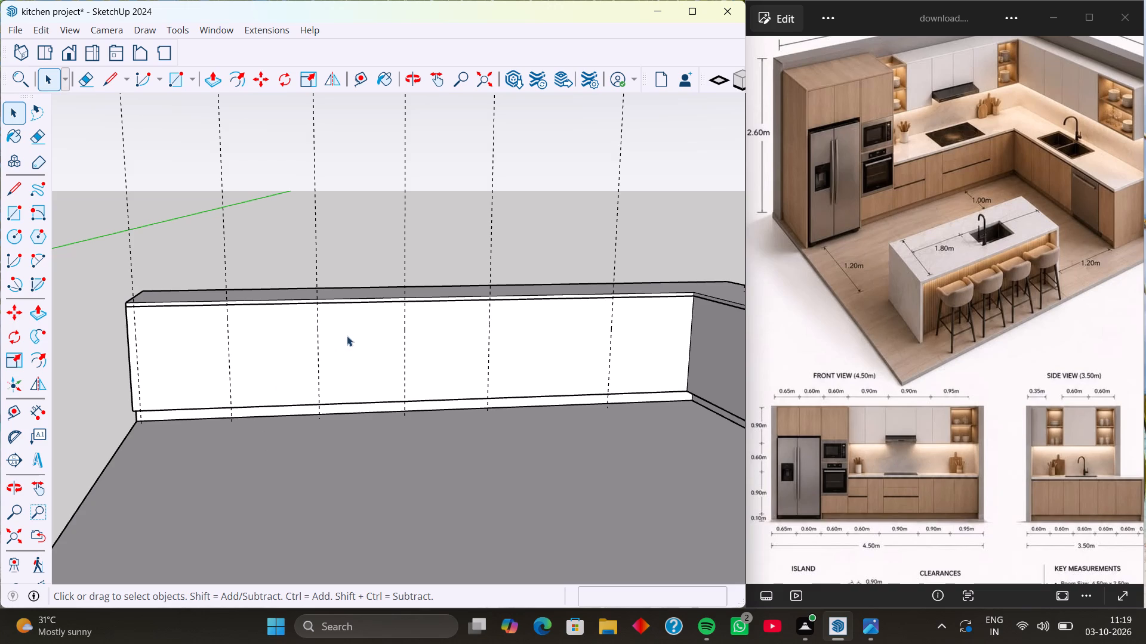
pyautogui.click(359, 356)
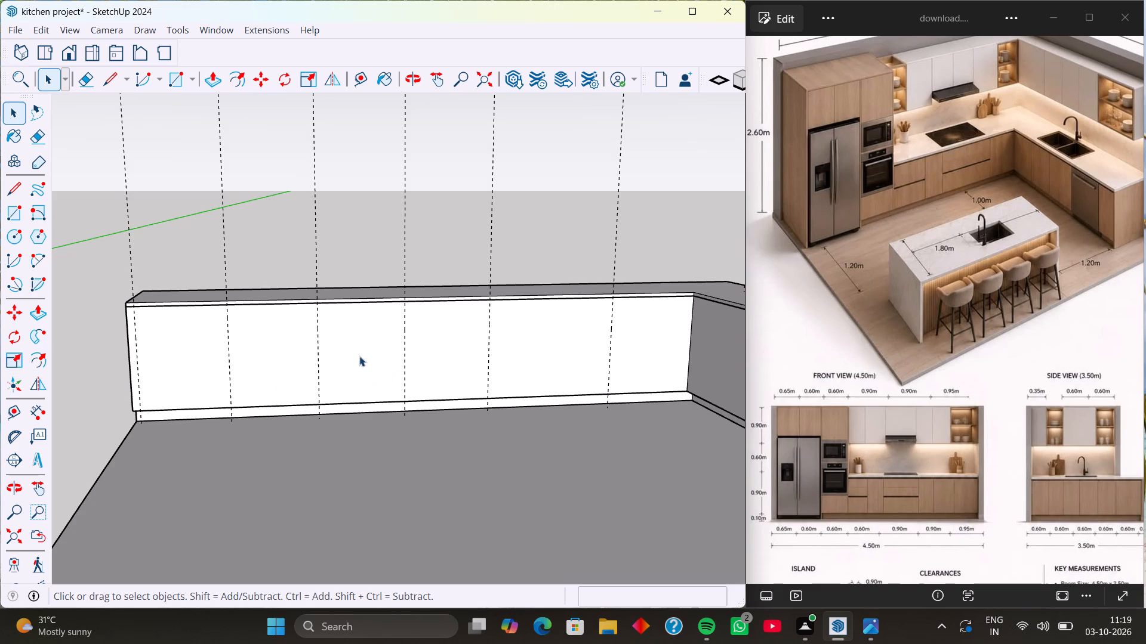
# Push the end face of the long base cabinet run back about 6' 7/8" to the third 0.6 m guide.
pyautogui.click(359, 356)
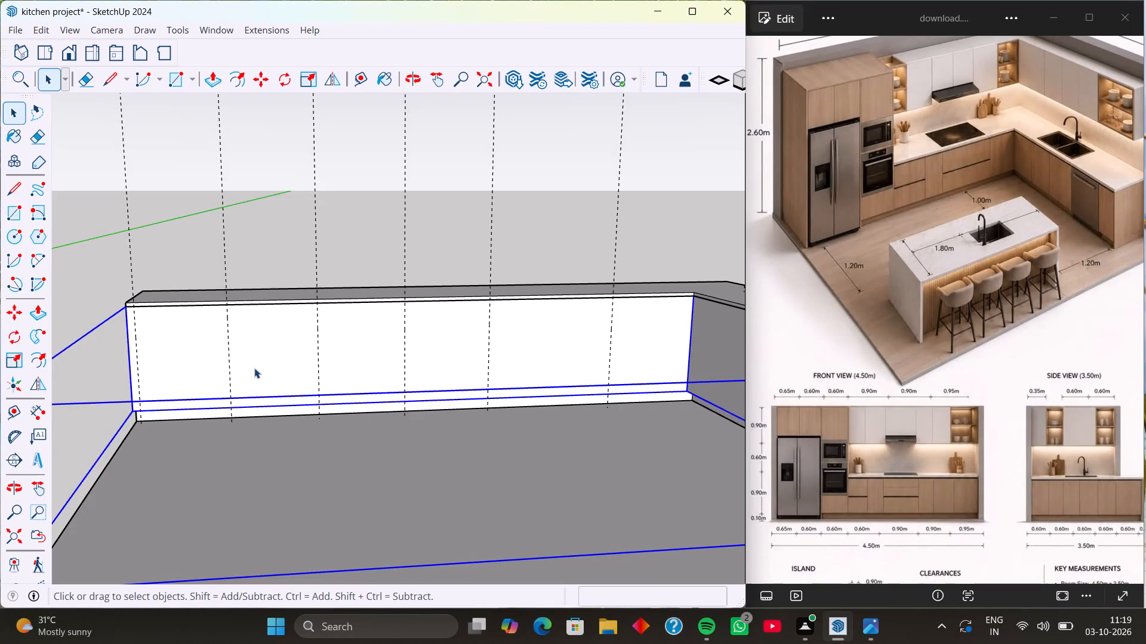
pyautogui.scroll(-7, 244, 374)
pyautogui.moveTo(201, 385); pyautogui.dragTo(264, 395, button='middle')
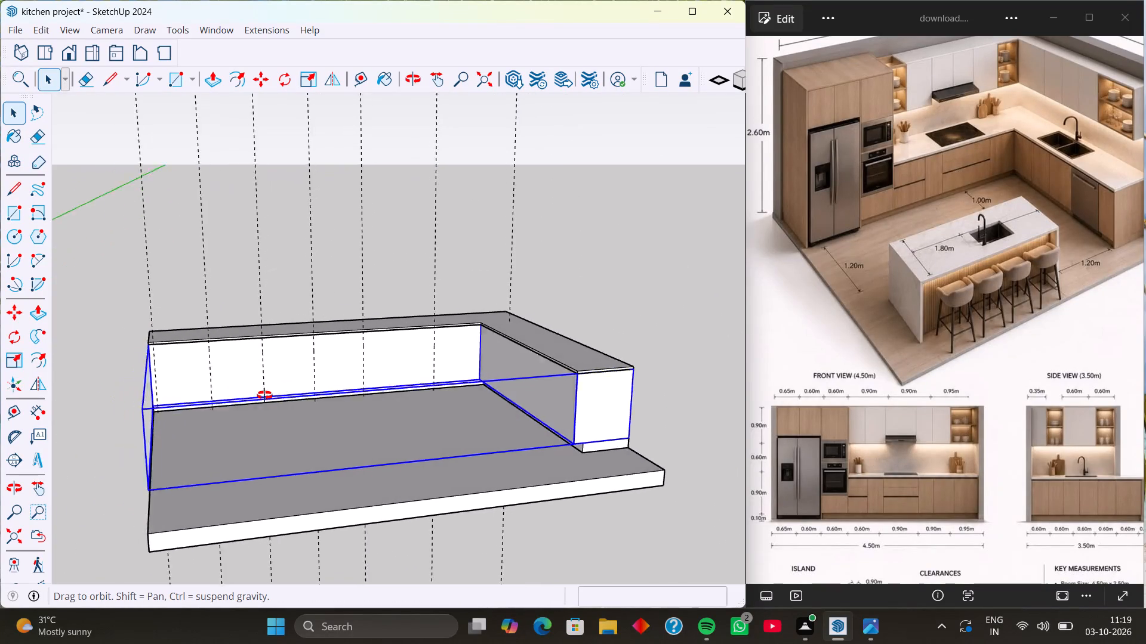
pyautogui.moveTo(264, 395); pyautogui.dragTo(481, 369, button='middle')
pyautogui.moveTo(174, 425); pyautogui.dragTo(258, 441, button='middle')
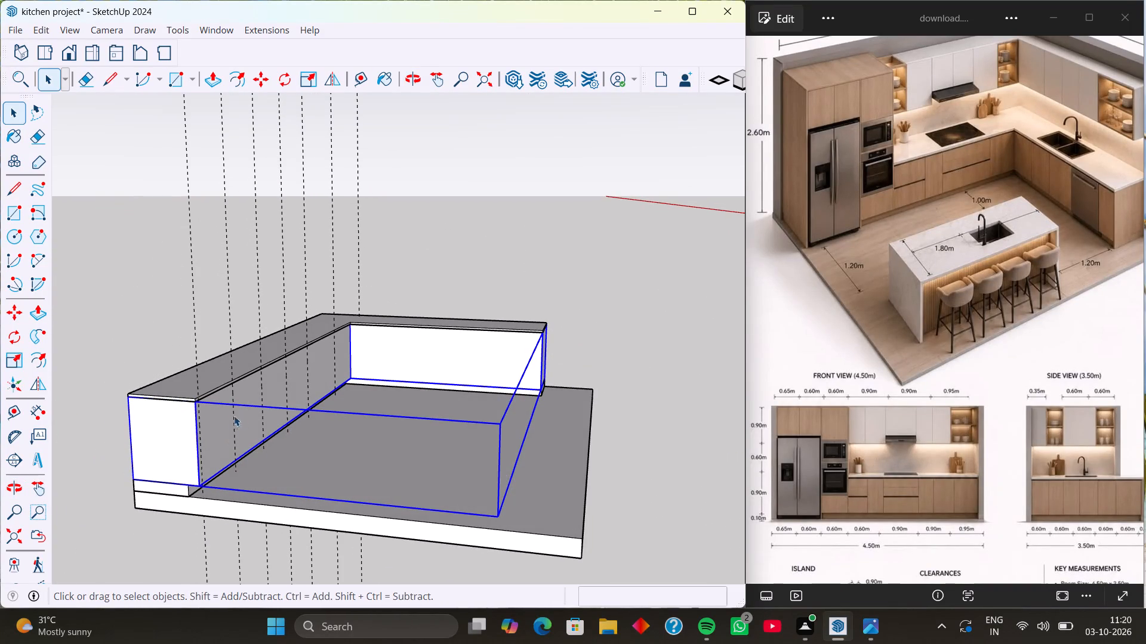
pyautogui.moveTo(229, 416); pyautogui.dragTo(299, 414, button='middle')
pyautogui.scroll(3, 202, 454)
pyautogui.click(201, 454)
pyautogui.doubleClick(213, 453)
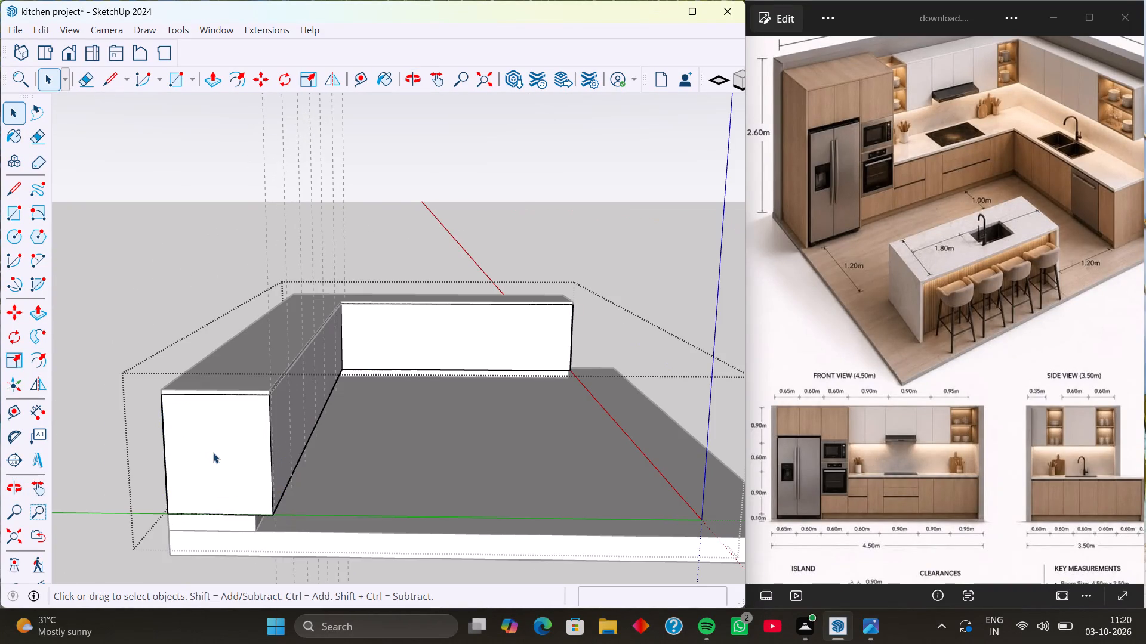
pyautogui.click(213, 453)
pyautogui.press('p')
pyautogui.click(213, 453)
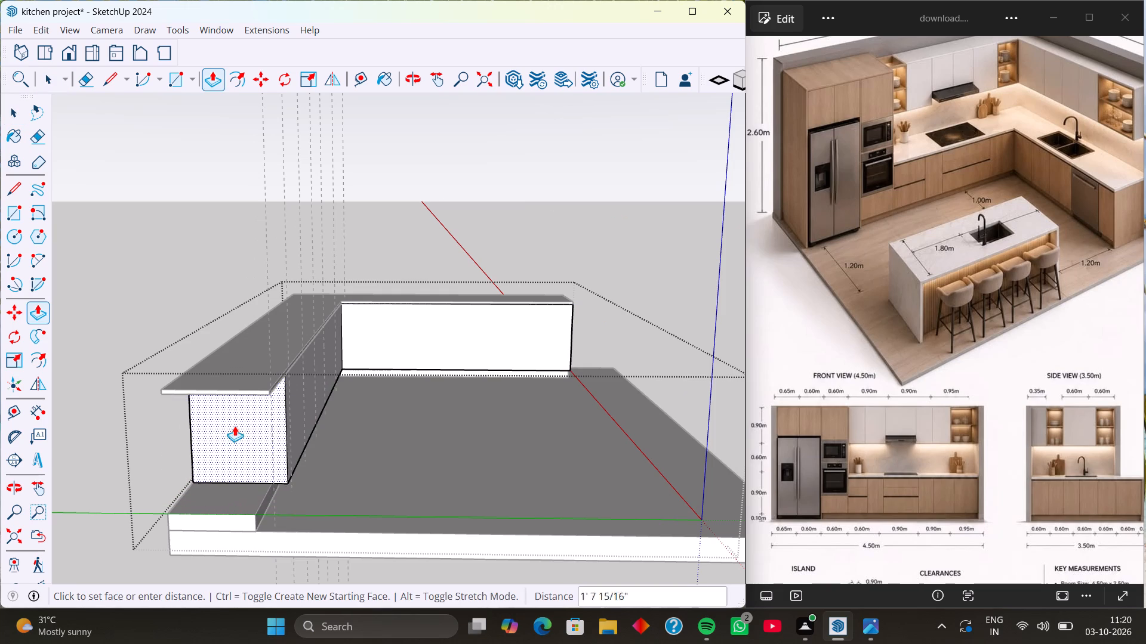
pyautogui.moveTo(235, 426); pyautogui.dragTo(123, 481, button='middle')
pyautogui.moveTo(200, 435); pyautogui.dragTo(27, 451, button='middle')
pyautogui.scroll(1, 48, 450)
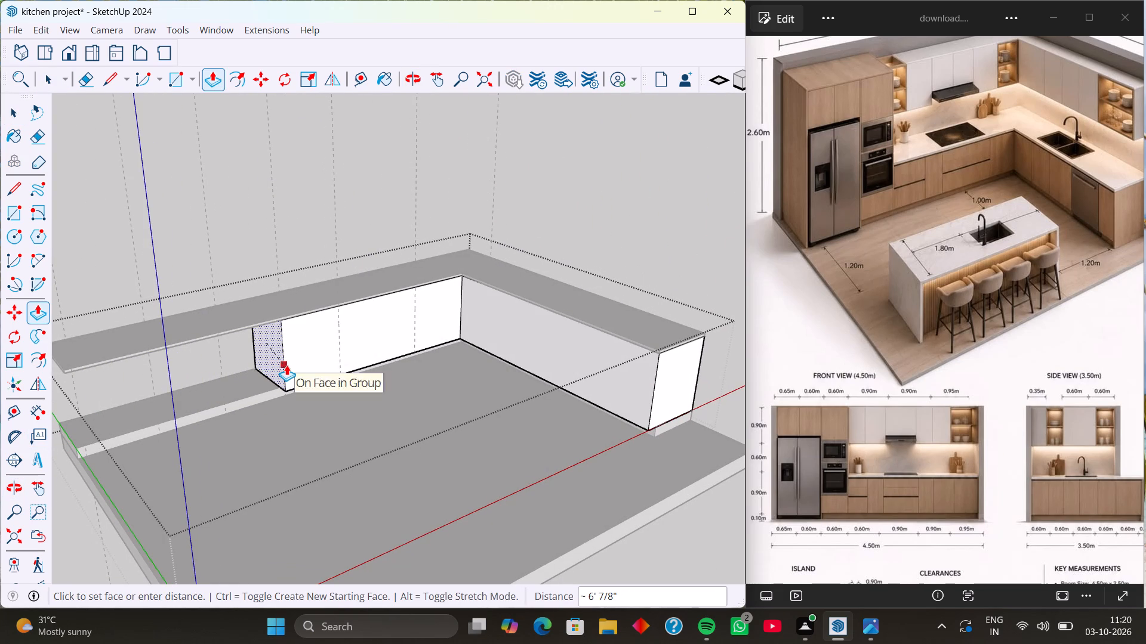
pyautogui.click(286, 365)
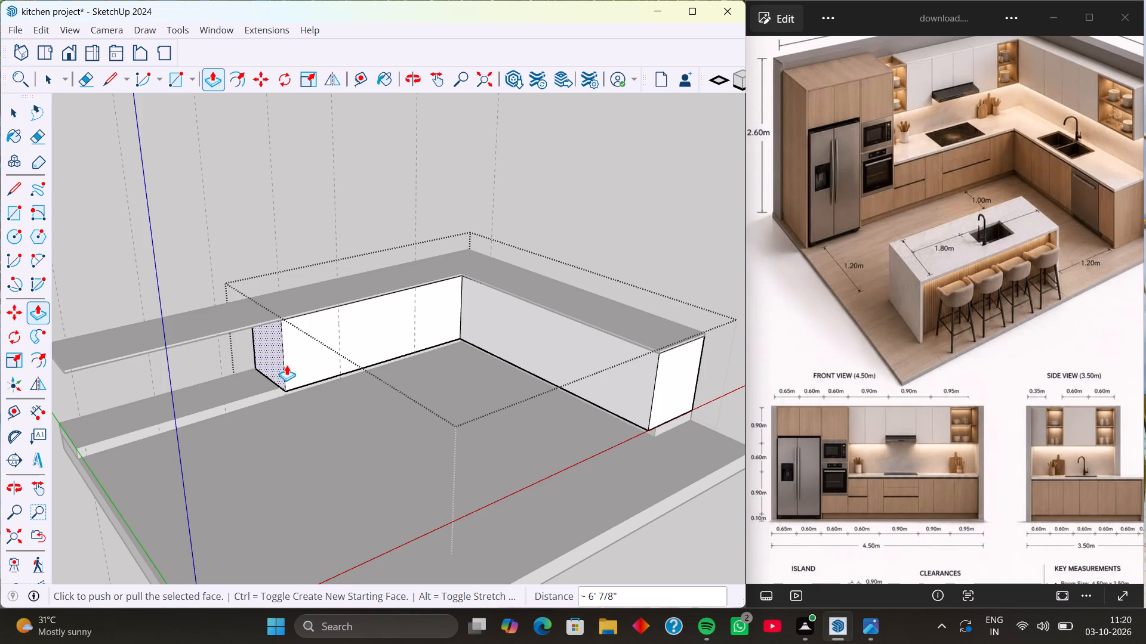
pyautogui.moveTo(92, 392); pyautogui.dragTo(172, 379, button='middle')
pyautogui.press('space')
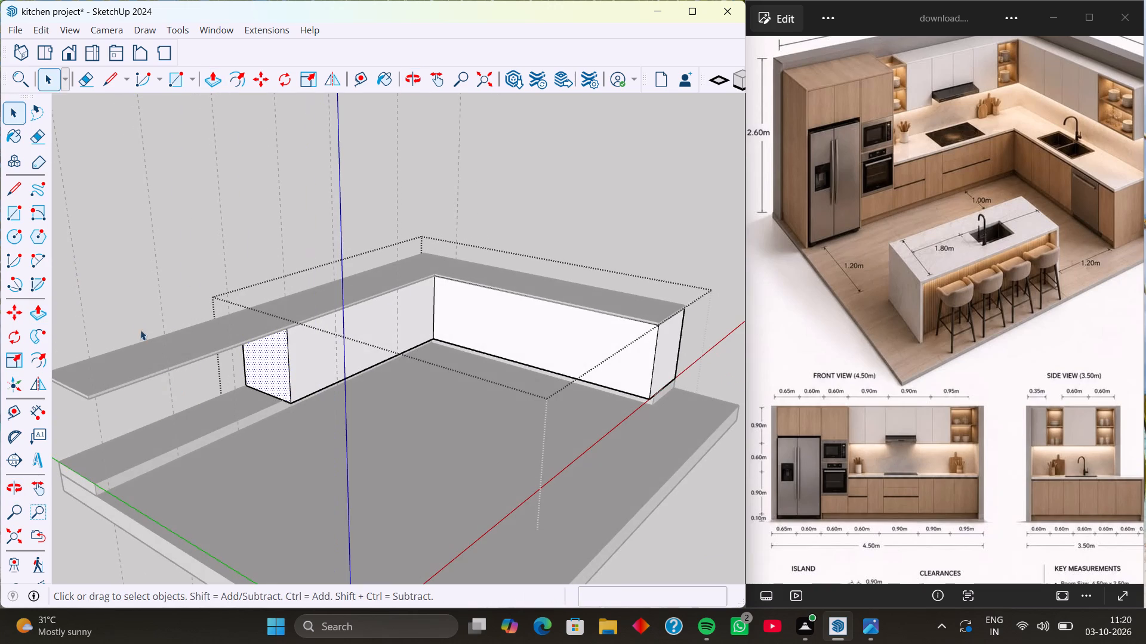
pyautogui.click(137, 303)
# Shorten the countertop over the long run by about 6' 7/8" so its end is flush with the shortened cabinet.
pyautogui.moveTo(110, 380); pyautogui.dragTo(238, 354, button='middle')
pyautogui.tripleClick(178, 401)
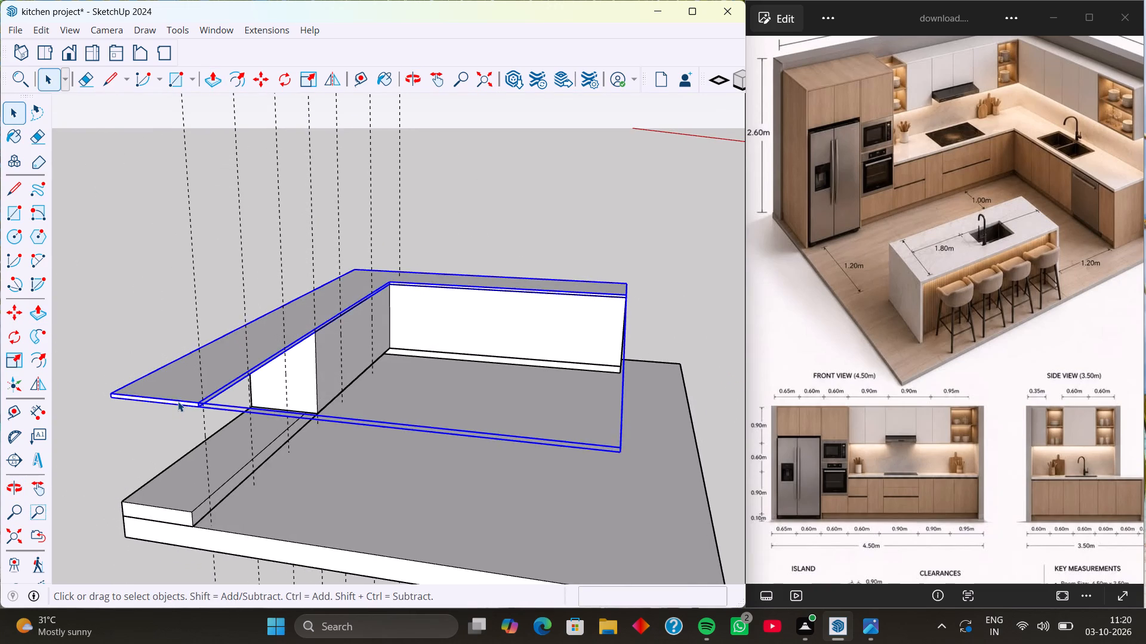
pyautogui.click(178, 401)
pyautogui.scroll(8, 178, 401)
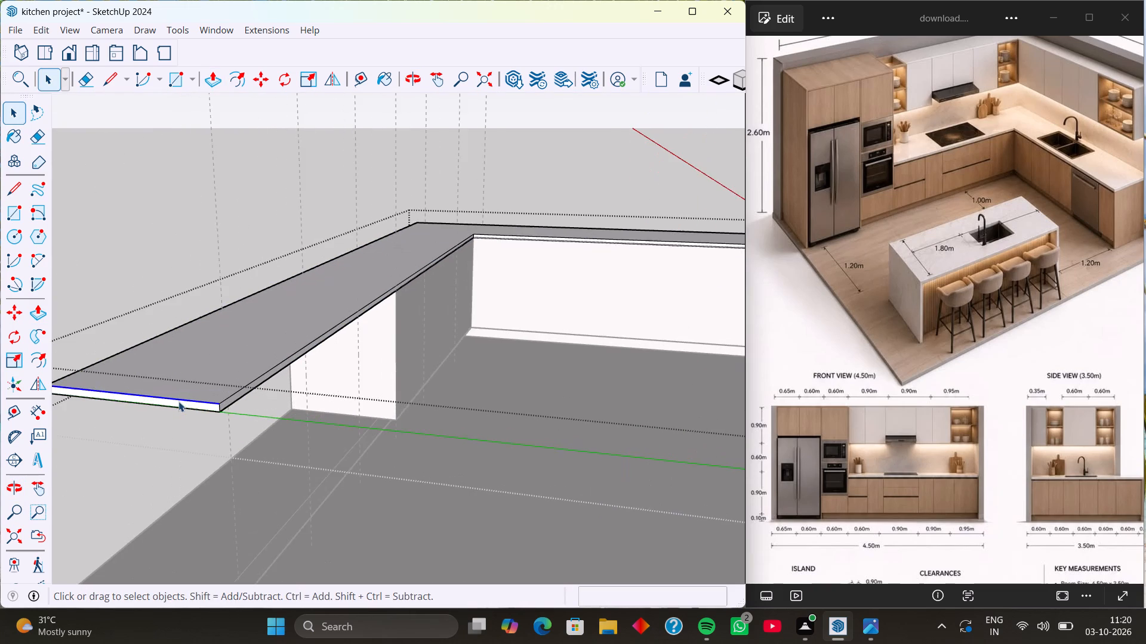
pyautogui.click(178, 405)
pyautogui.press('p')
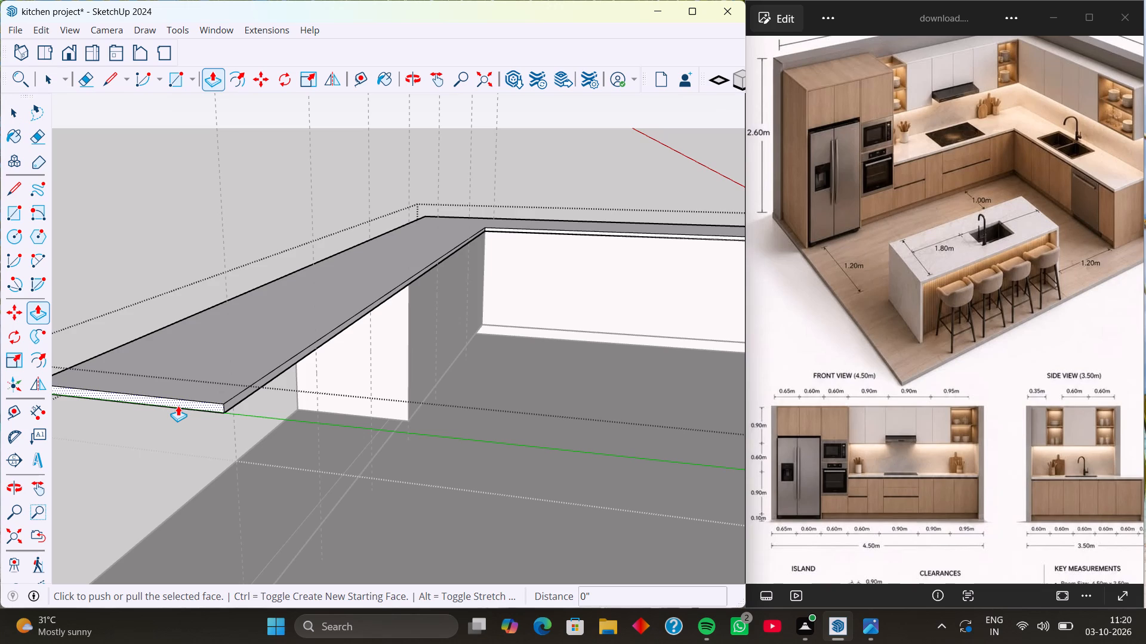
pyautogui.click(180, 402)
pyautogui.moveTo(280, 321); pyautogui.dragTo(68, 430, button='middle')
pyautogui.click(377, 302)
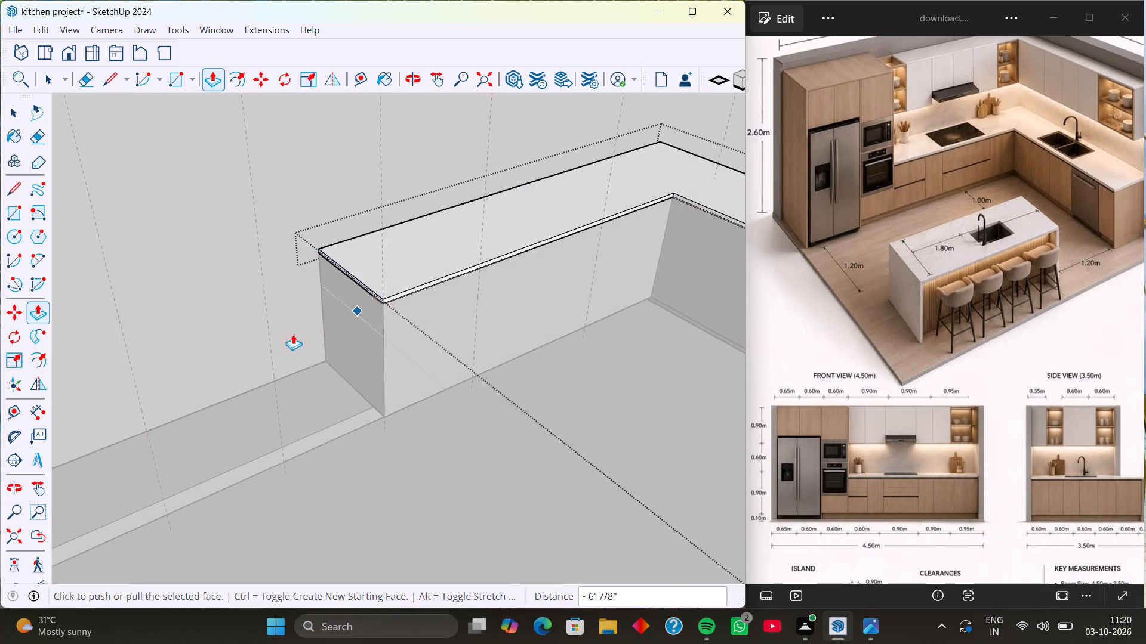
pyautogui.scroll(-7, 193, 358)
pyautogui.moveTo(152, 380); pyautogui.dragTo(196, 348, button='middle')
pyautogui.press('space')
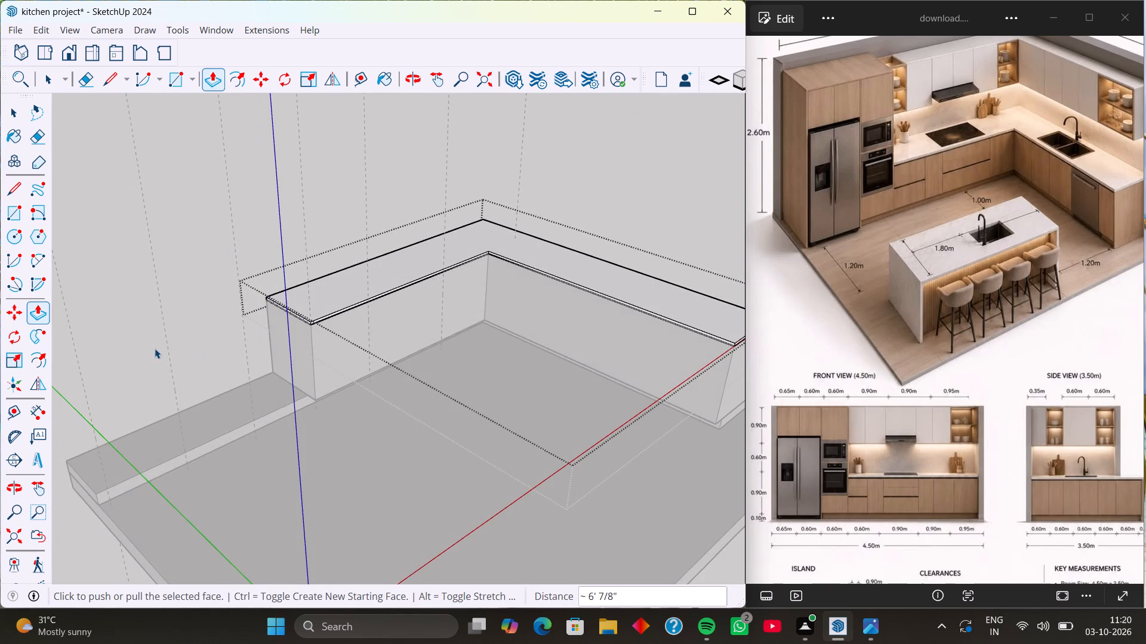
pyautogui.click(147, 342)
# Push the end face of the long run's plinth back about 4' 1 1/4" to the second 0.6 m guide.
pyautogui.moveTo(175, 408); pyautogui.dragTo(234, 332, button='middle')
pyautogui.moveTo(138, 435); pyautogui.dragTo(239, 420, button='middle')
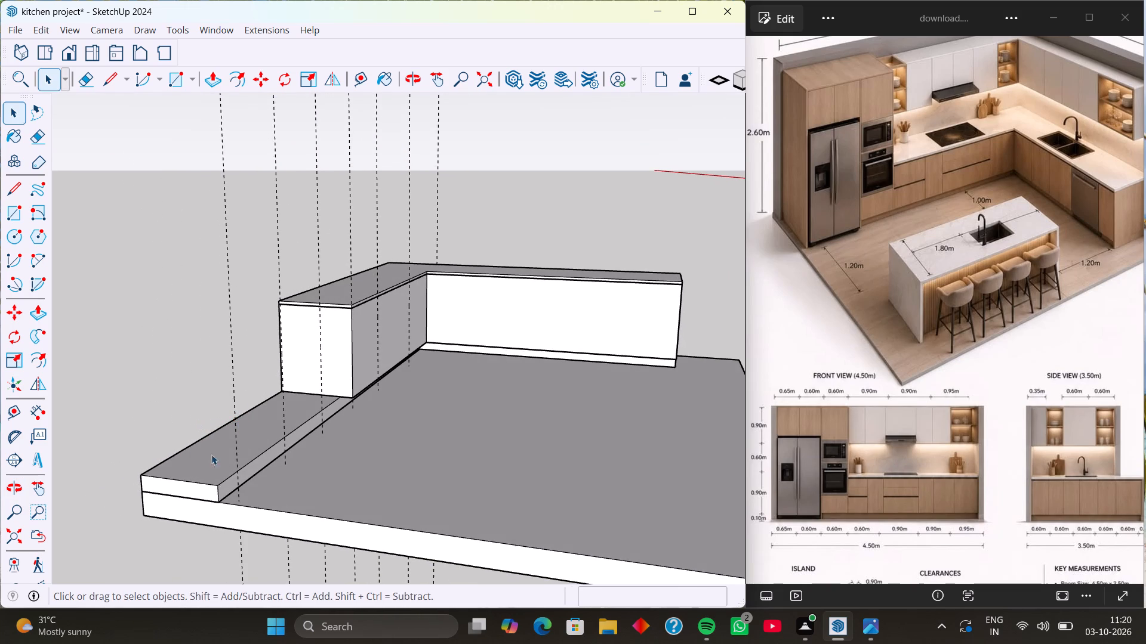
pyautogui.click(210, 496)
pyautogui.doubleClick(208, 496)
pyautogui.click(205, 491)
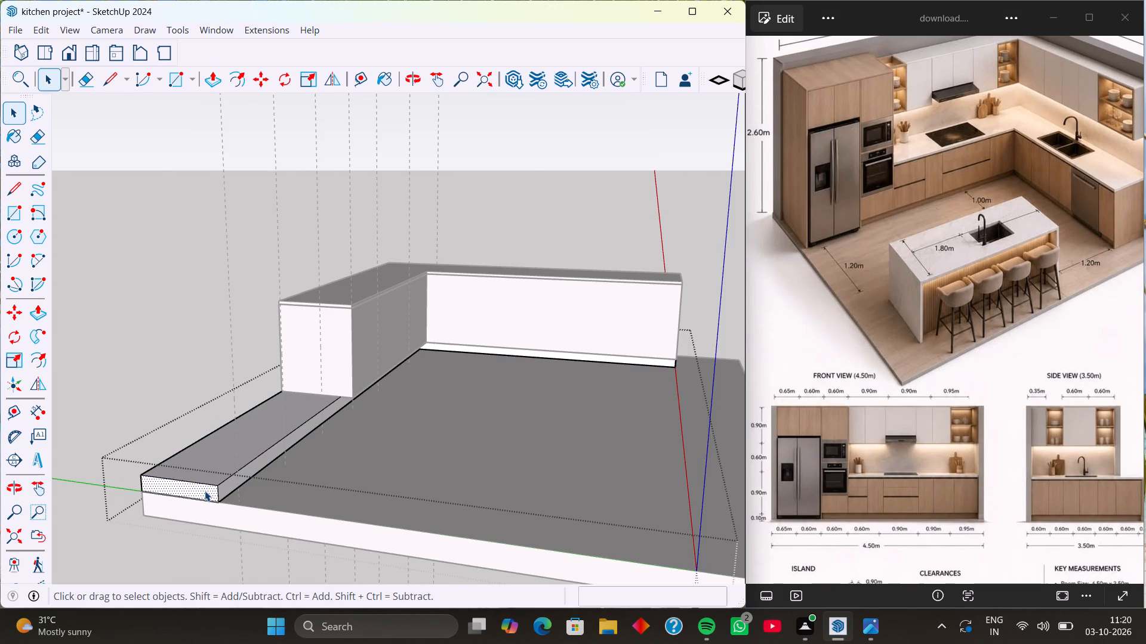
pyautogui.press('p')
pyautogui.click(204, 491)
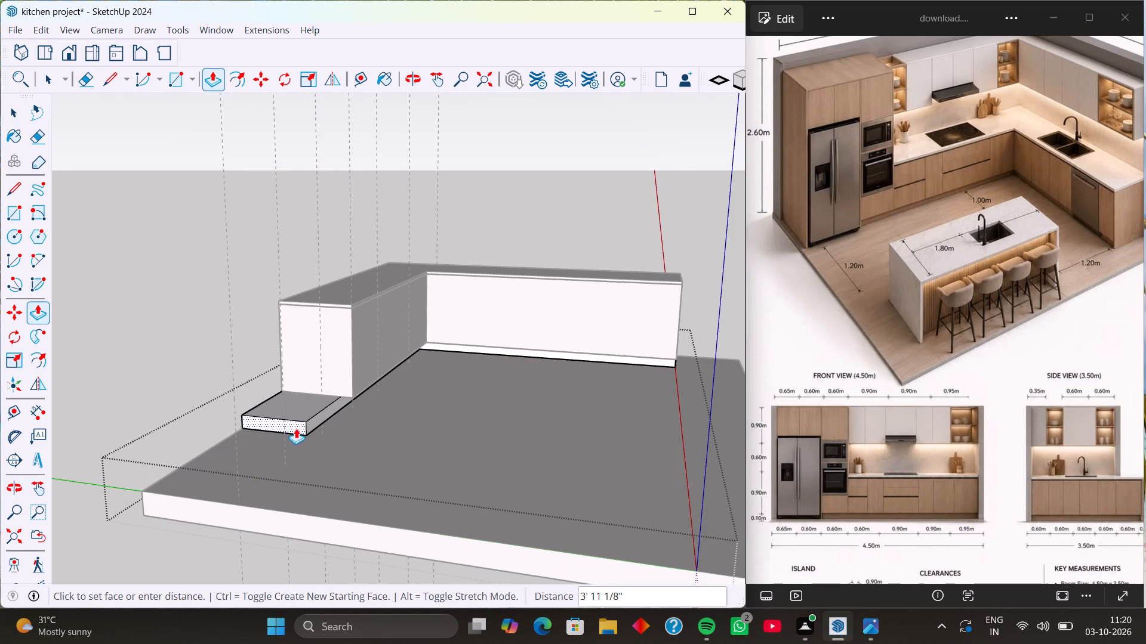
pyautogui.moveTo(293, 428); pyautogui.dragTo(101, 479, button='middle')
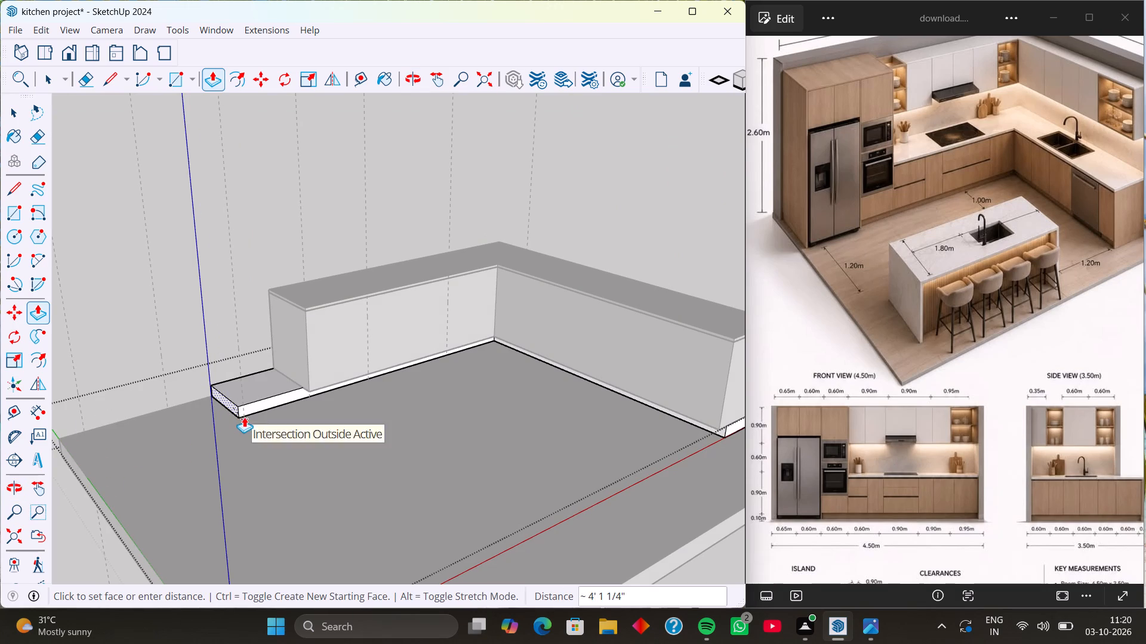
pyautogui.scroll(11, 244, 413)
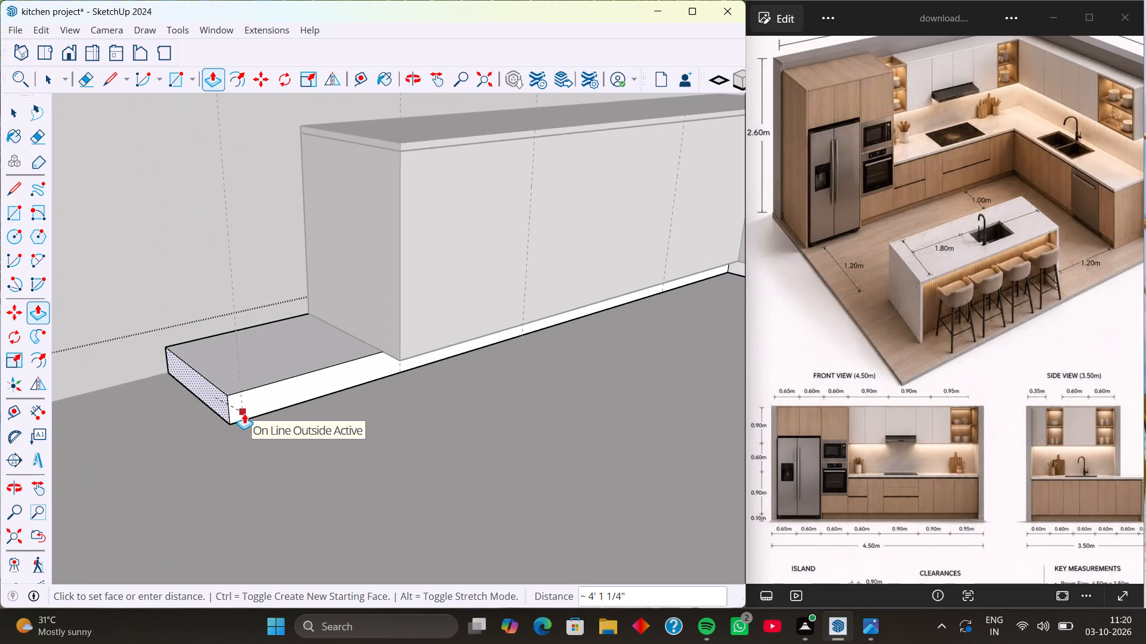
pyautogui.scroll(1, 244, 413)
pyautogui.click(244, 413)
pyautogui.scroll(-4, 196, 423)
pyautogui.scroll(-2, 149, 415)
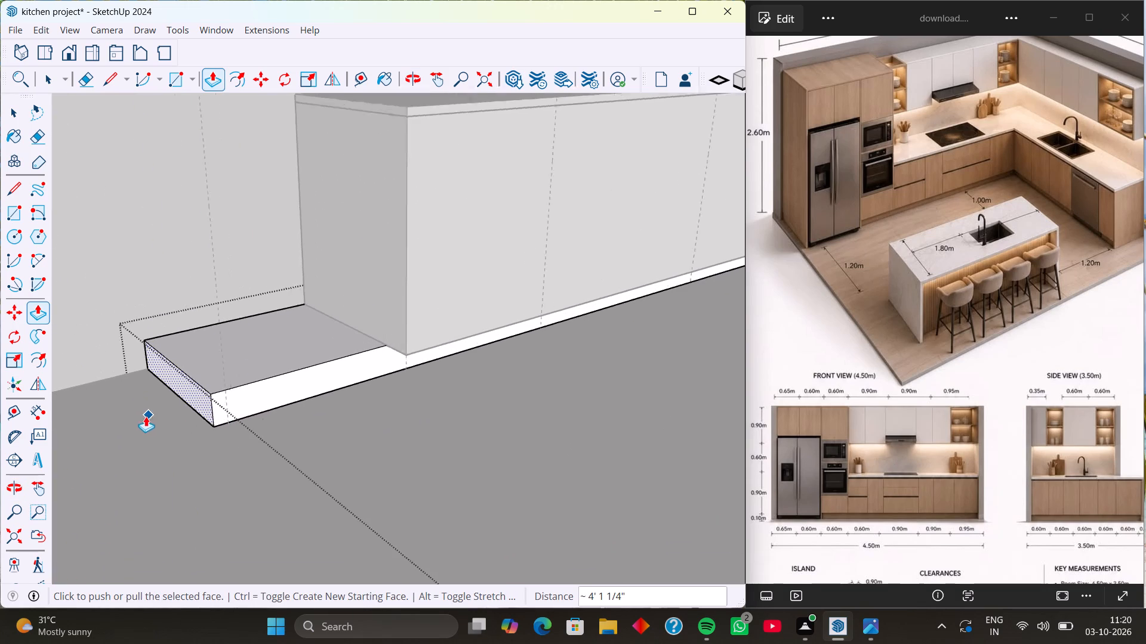
pyautogui.scroll(-2, 146, 416)
pyautogui.press('space')
pyautogui.click(104, 321)
# Inside the plinth group, draw a rectangle of about 1' 11 5/8" by 1' 8" over the exposed plinth top beside the cabinet.
pyautogui.scroll(-10, 204, 379)
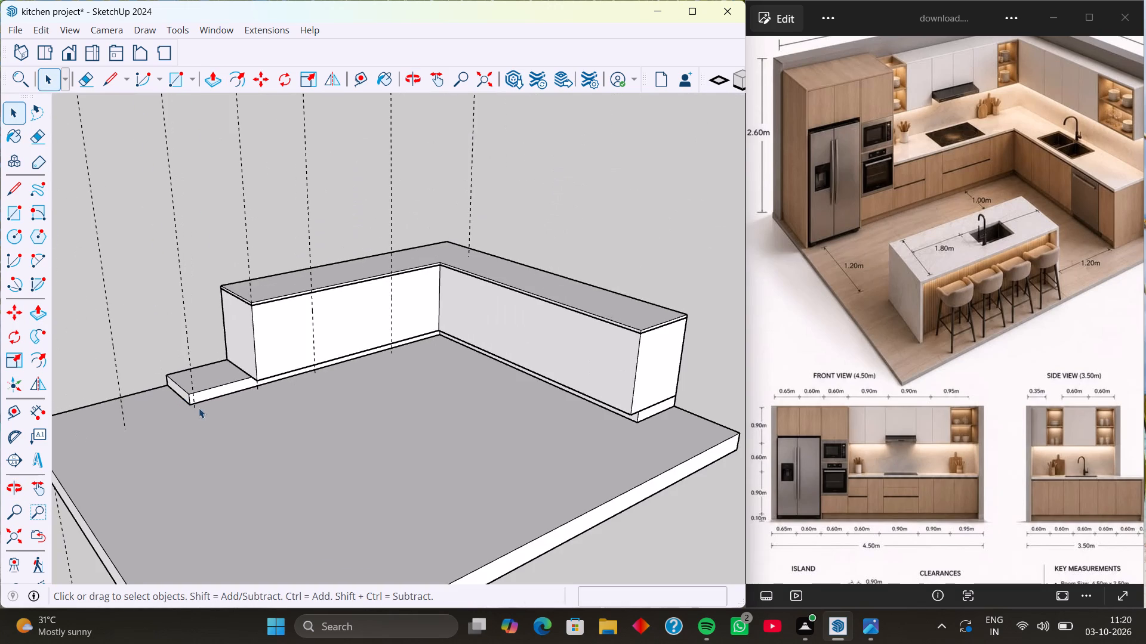
pyautogui.moveTo(199, 408); pyautogui.dragTo(65, 411, button='middle')
pyautogui.middleClick(191, 403)
pyautogui.scroll(-2, 192, 404)
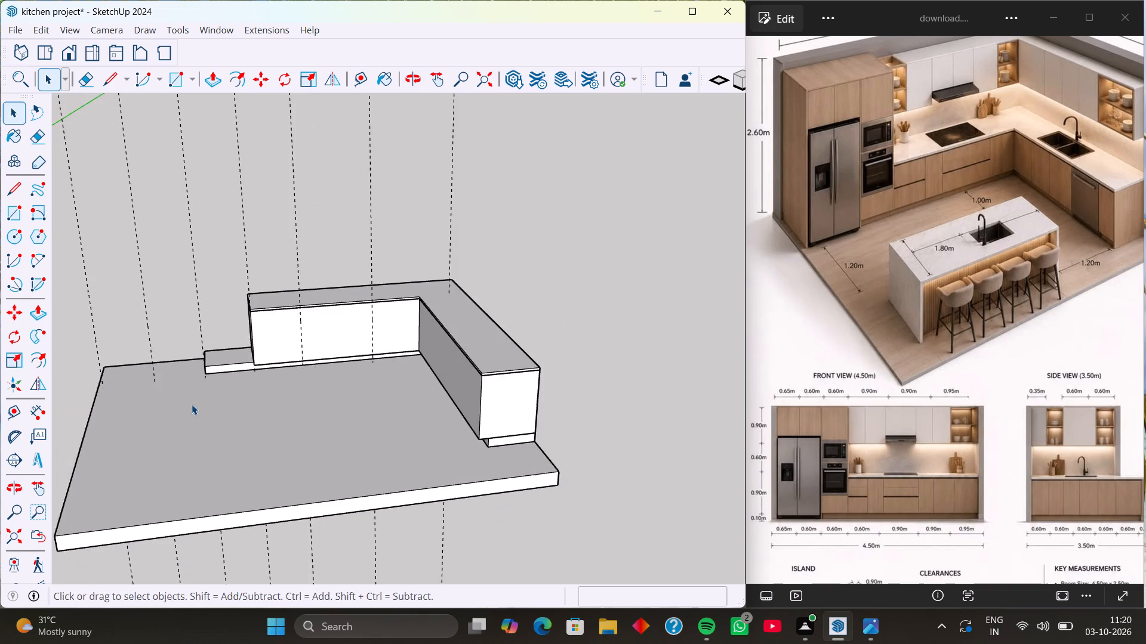
pyautogui.scroll(-2, 192, 404)
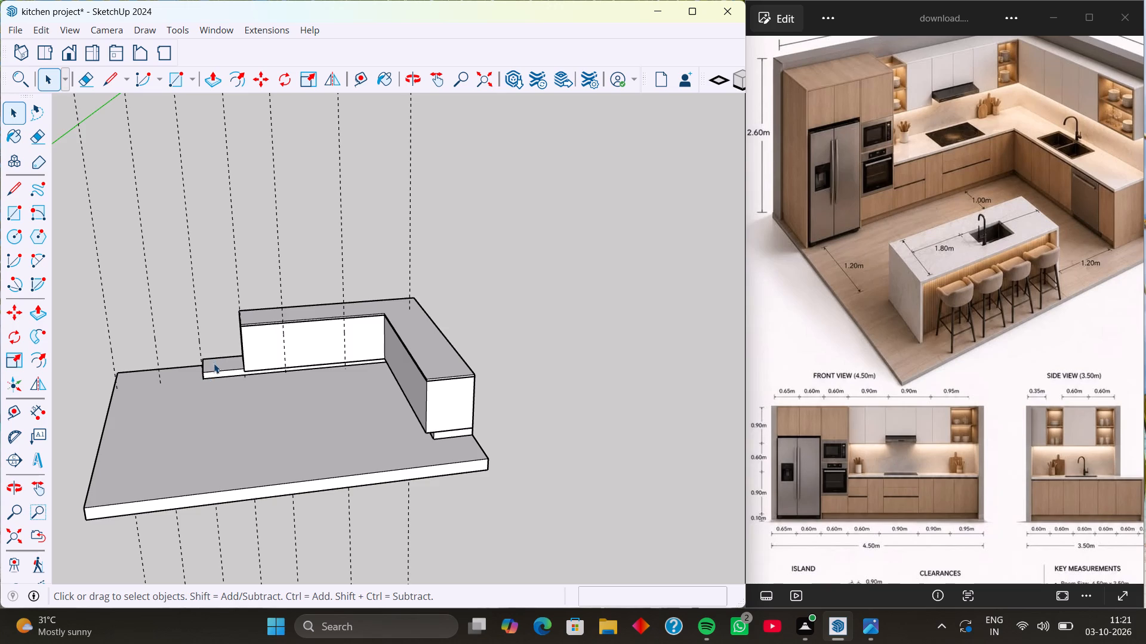
pyautogui.scroll(11, 214, 363)
pyautogui.moveTo(224, 368); pyautogui.dragTo(220, 395, button='middle')
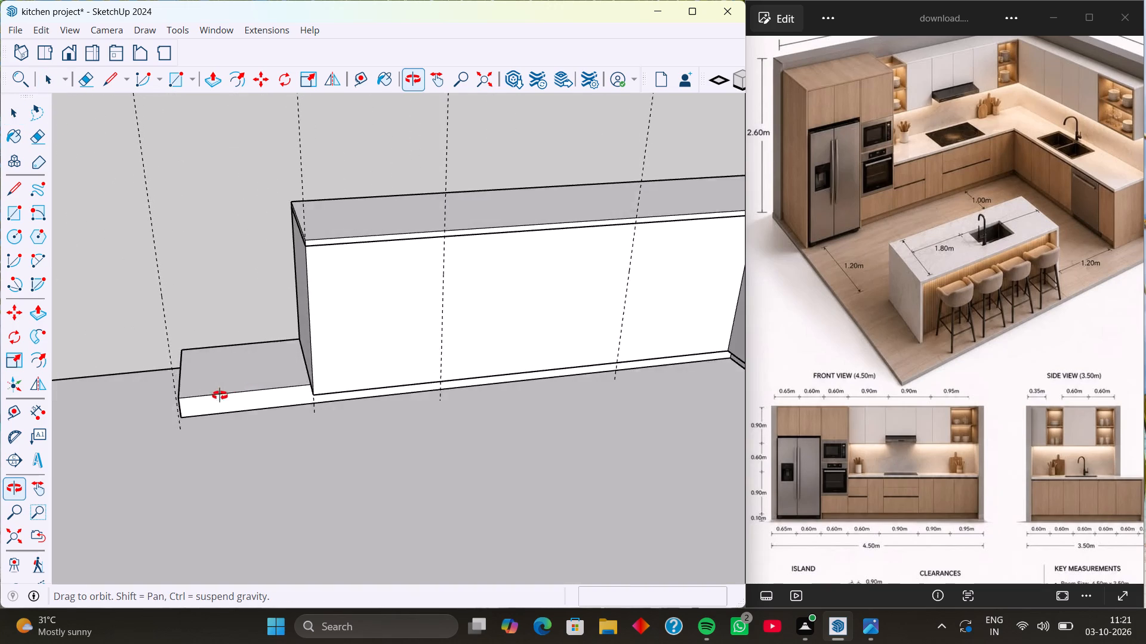
pyautogui.moveTo(220, 395); pyautogui.dragTo(203, 463, button='middle')
pyautogui.moveTo(231, 430); pyautogui.dragTo(314, 472, button='middle')
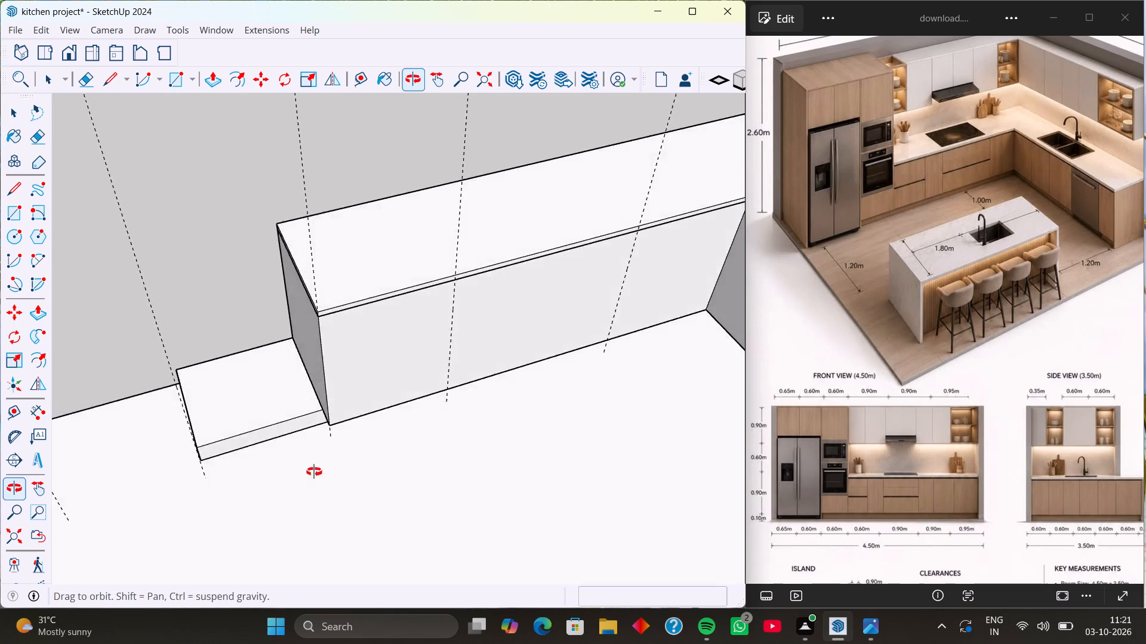
pyautogui.moveTo(314, 472); pyautogui.dragTo(547, 487, button='middle')
pyautogui.moveTo(307, 503); pyautogui.dragTo(477, 477, button='middle')
pyautogui.click(453, 459)
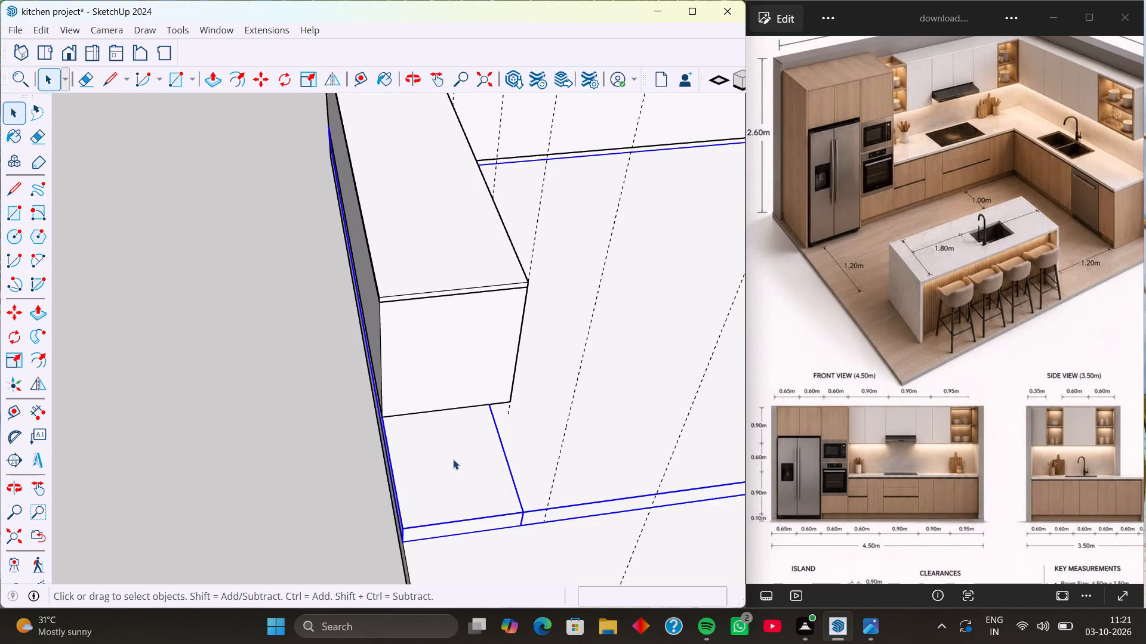
pyautogui.tripleClick(453, 459)
pyautogui.tripleClick(453, 459)
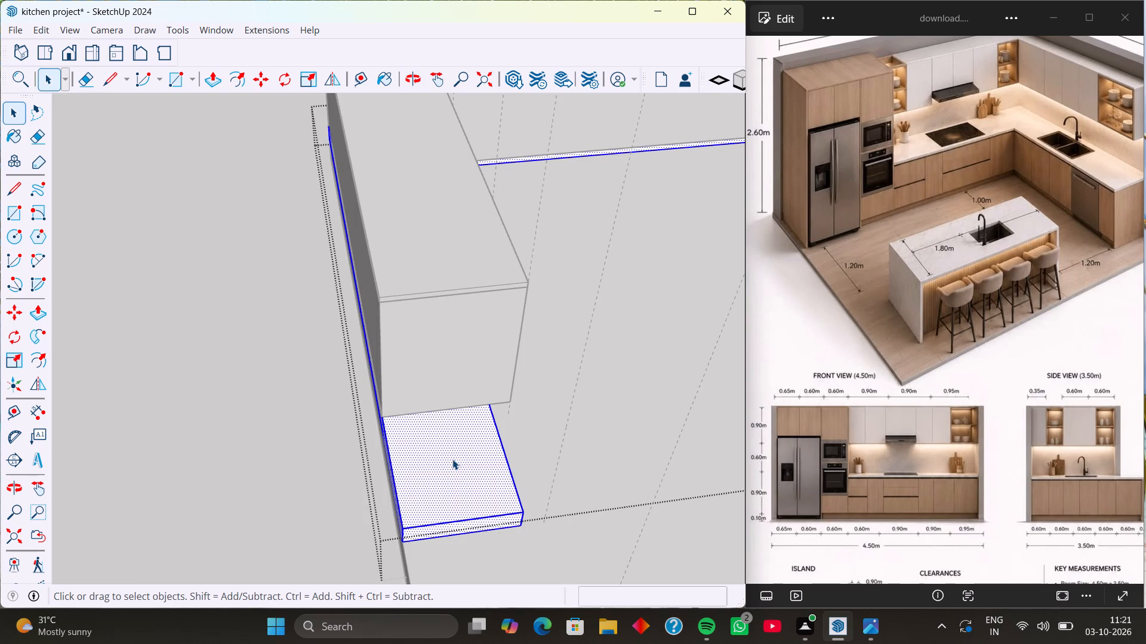
pyautogui.tripleClick(452, 459)
pyautogui.doubleClick(452, 459)
pyautogui.click(452, 456)
pyautogui.click(457, 451)
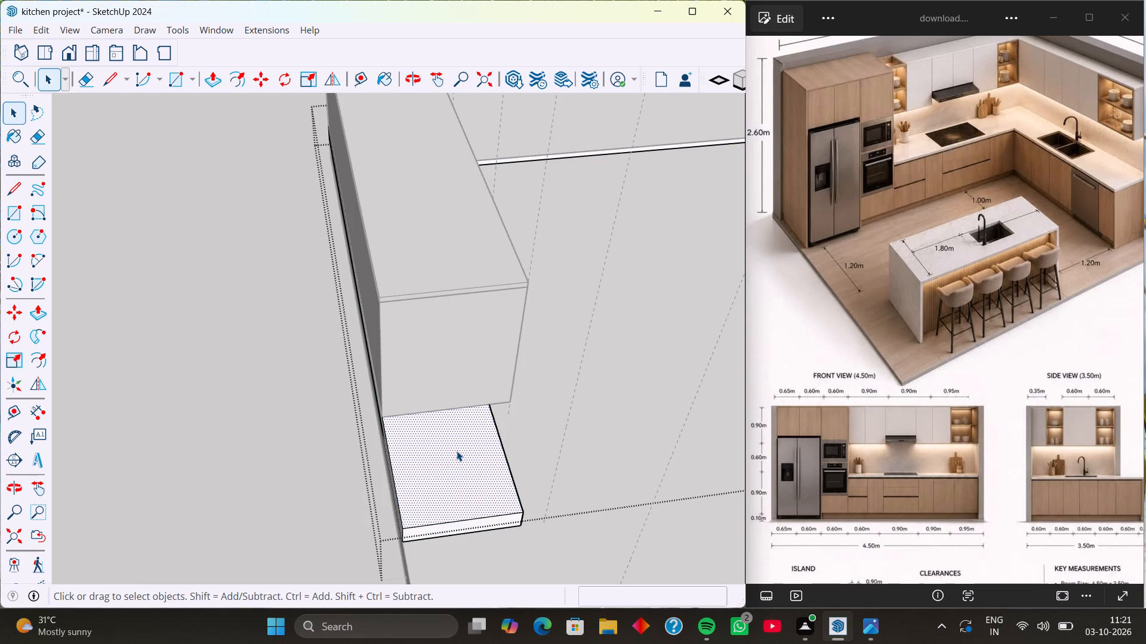
pyautogui.moveTo(446, 462); pyautogui.dragTo(278, 486, button='middle')
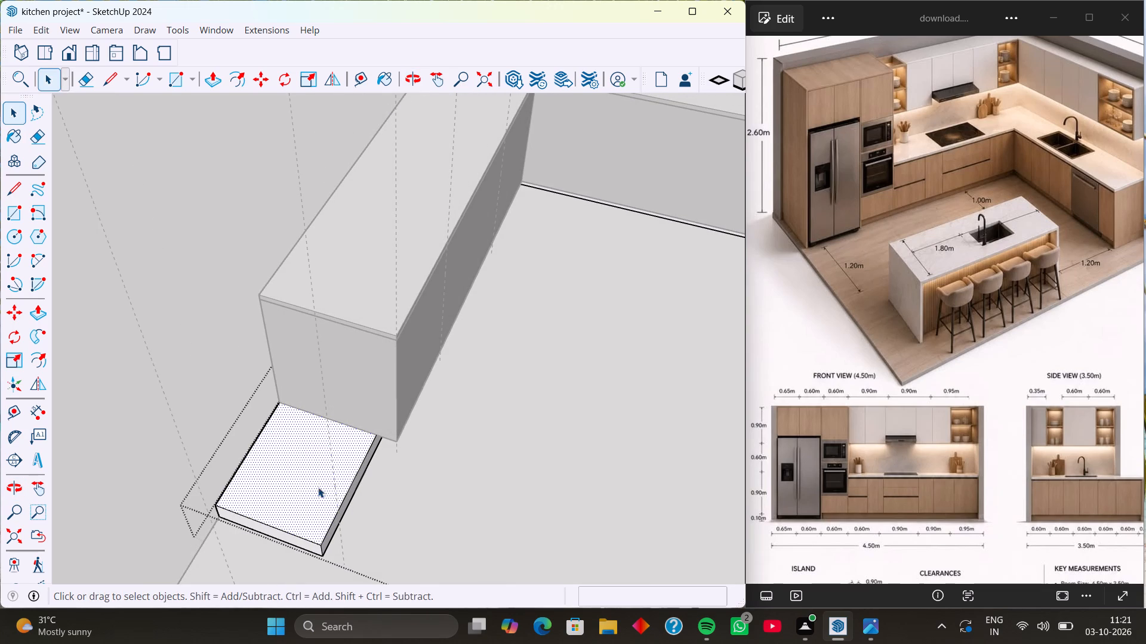
pyautogui.press('r')
pyautogui.click(282, 404)
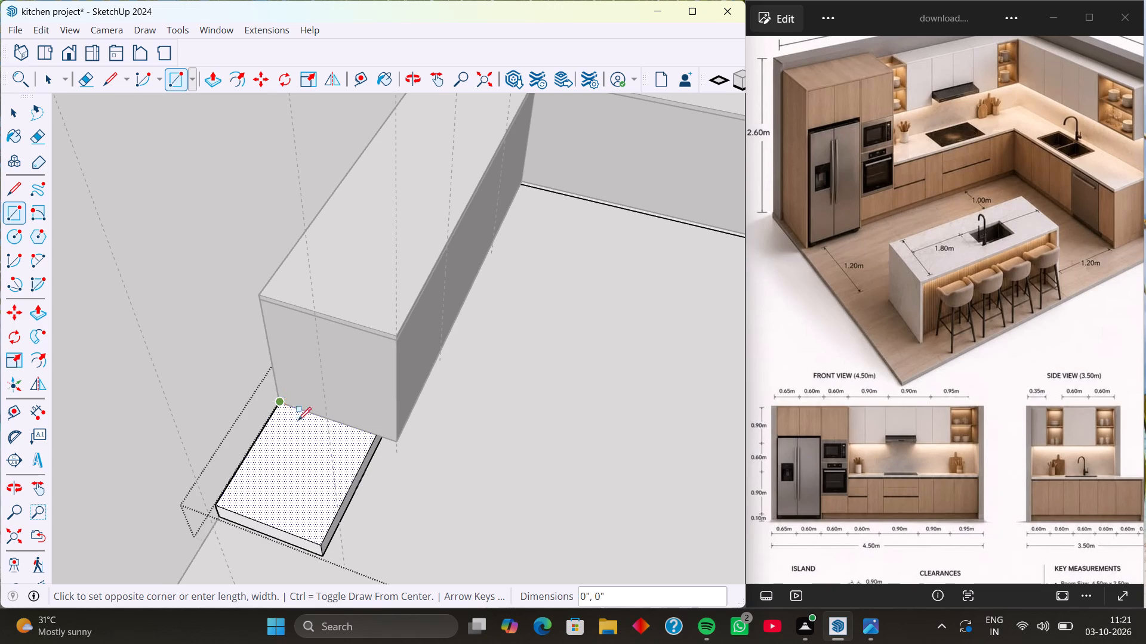
pyautogui.click(317, 546)
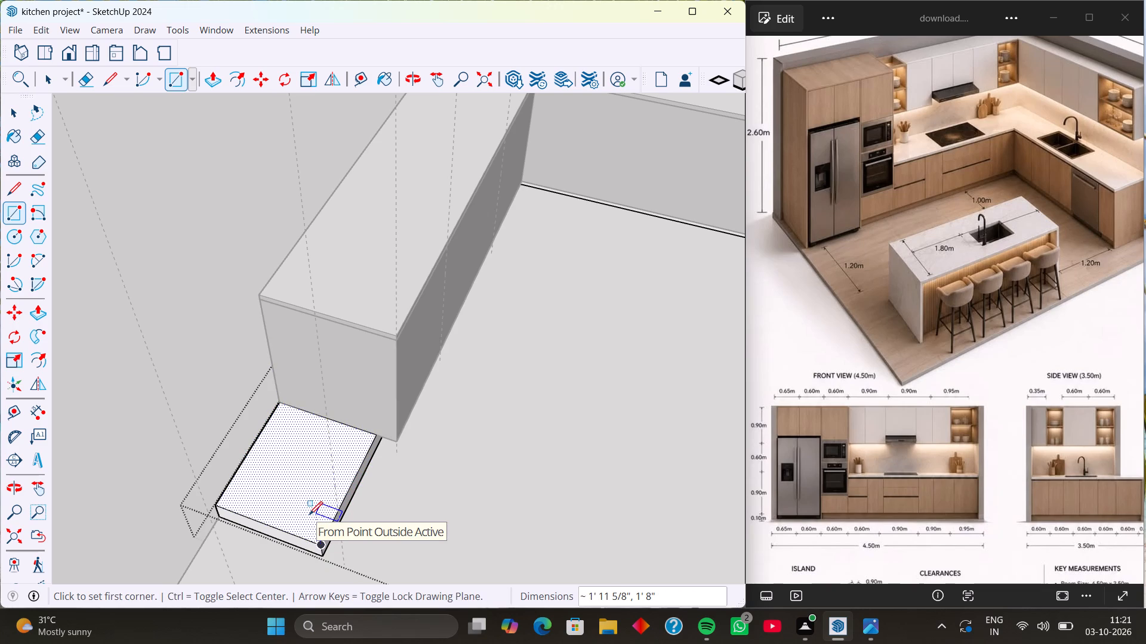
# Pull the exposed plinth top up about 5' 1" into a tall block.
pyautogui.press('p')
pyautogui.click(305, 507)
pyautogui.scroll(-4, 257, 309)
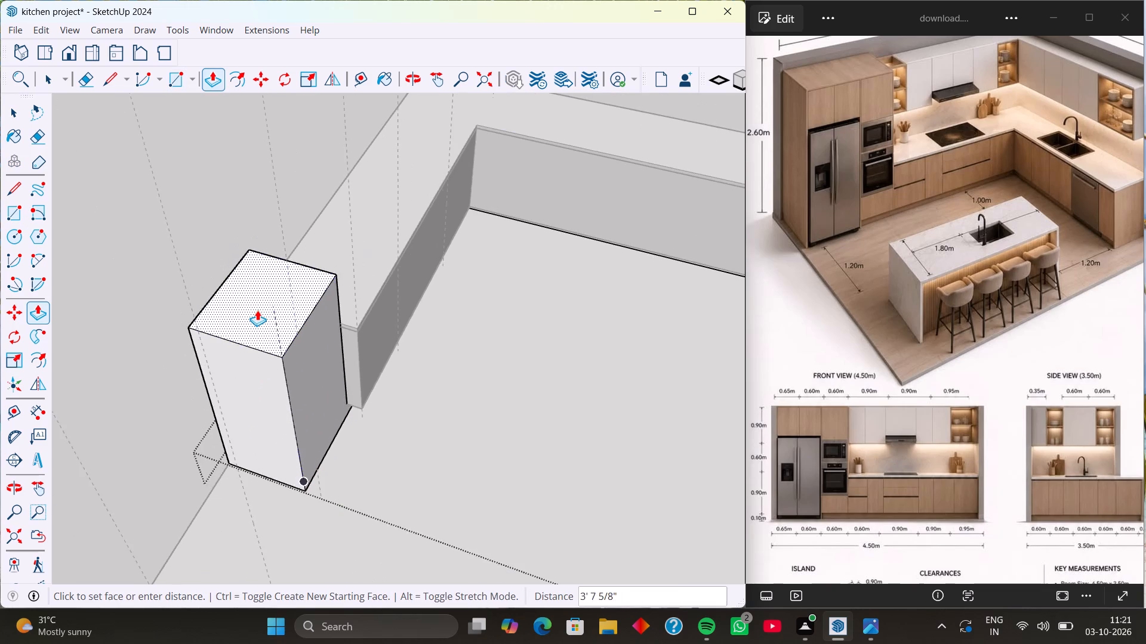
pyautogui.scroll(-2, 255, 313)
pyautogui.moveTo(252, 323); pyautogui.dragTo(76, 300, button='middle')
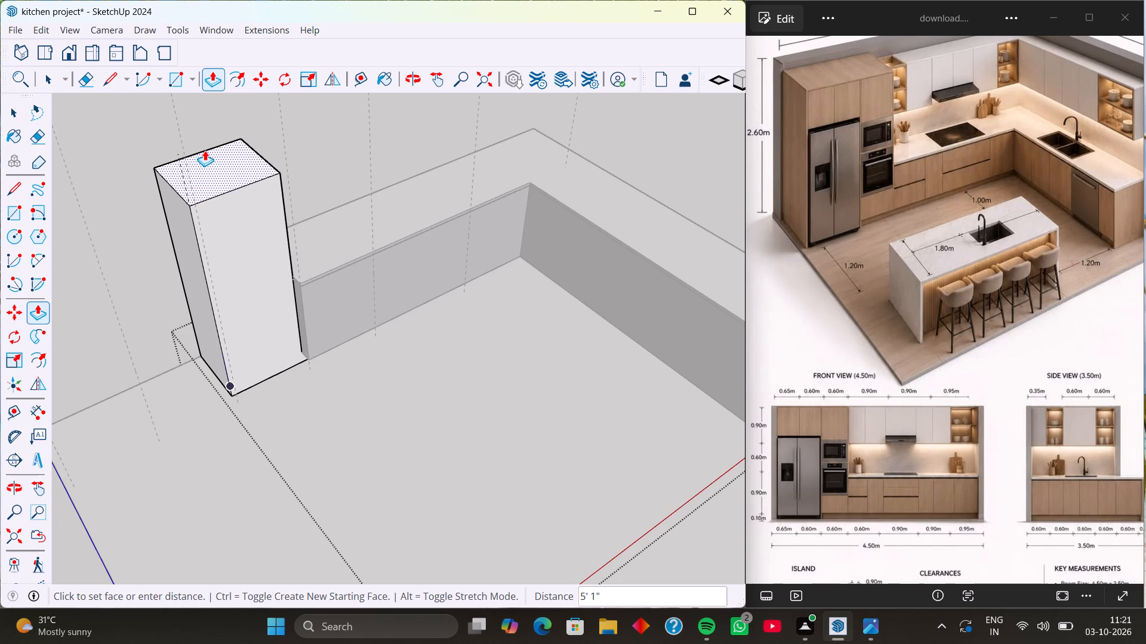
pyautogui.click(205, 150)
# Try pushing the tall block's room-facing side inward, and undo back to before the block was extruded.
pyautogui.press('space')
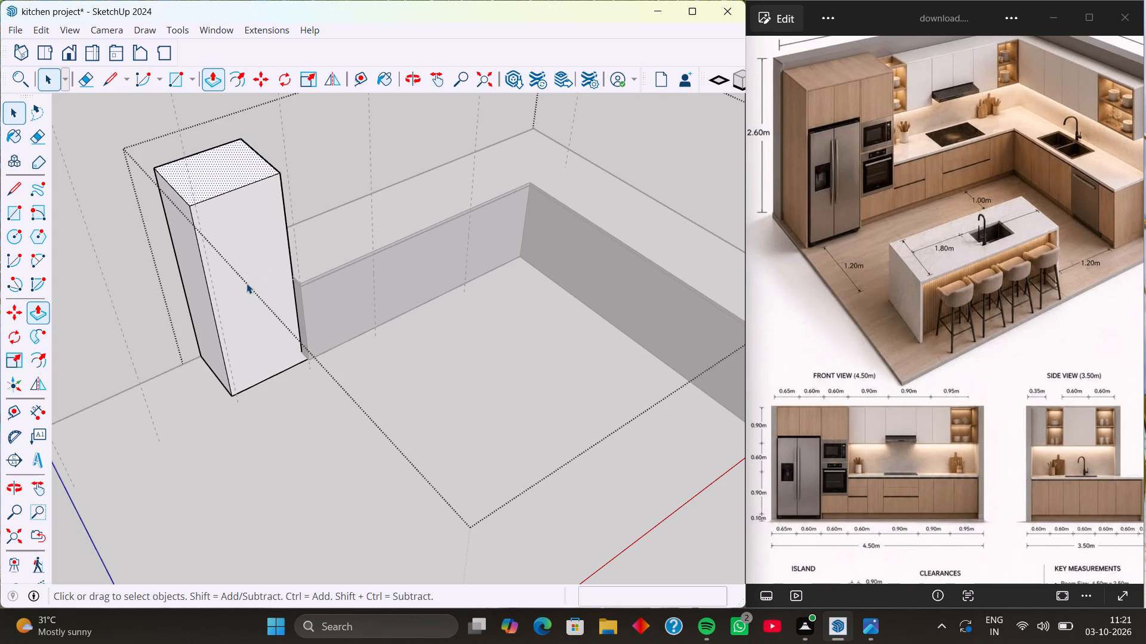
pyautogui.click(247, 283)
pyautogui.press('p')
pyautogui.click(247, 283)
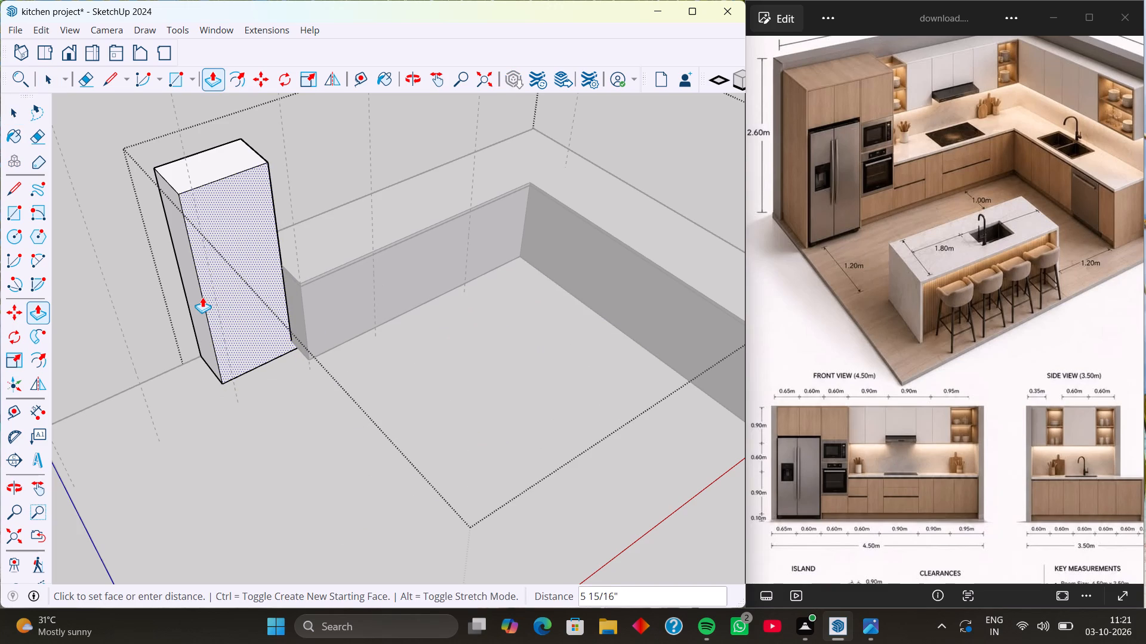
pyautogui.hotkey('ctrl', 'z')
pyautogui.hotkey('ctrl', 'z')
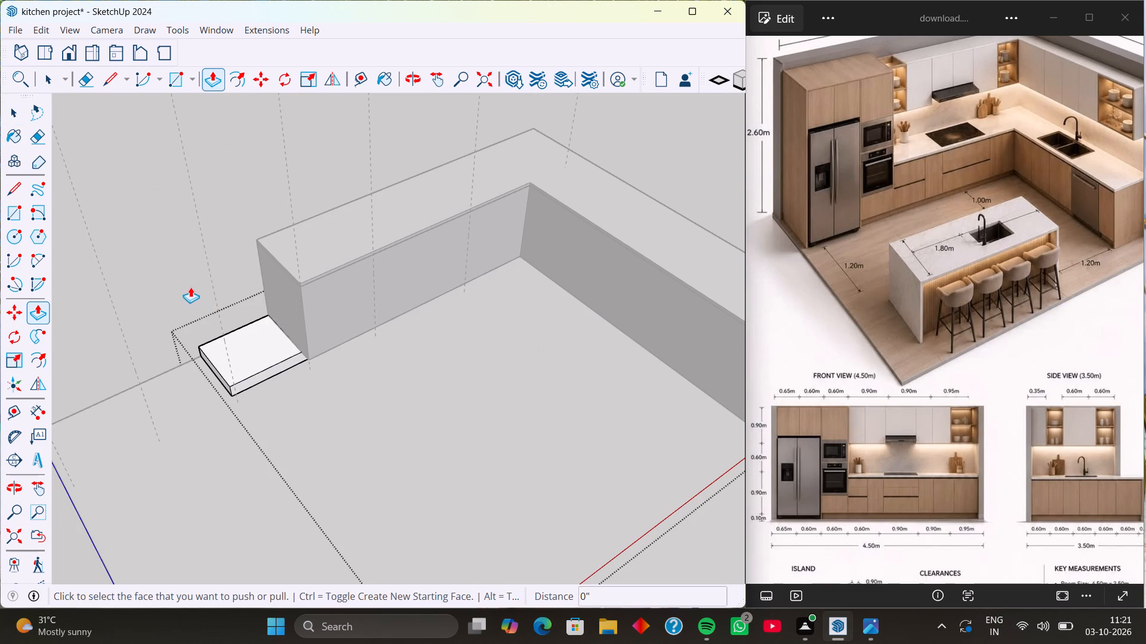
# Undo the rectangle drawn inside the plinth group and leave that group.
pyautogui.hotkey('ctrl', 'z')
pyautogui.hotkey('ctrl', 'z')
# Outside the plinth group, draw a rectangle about 1' 11 5/8" long covering the exposed plinth top beside the cabinet.
pyautogui.scroll(2, 208, 349)
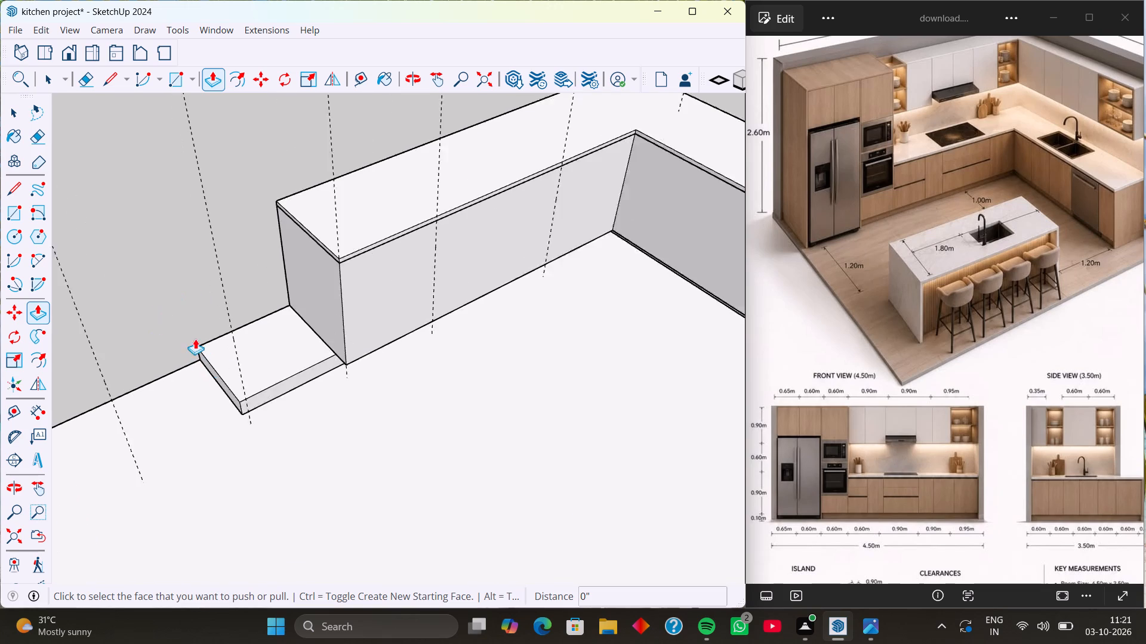
pyautogui.scroll(5, 195, 339)
pyautogui.moveTo(269, 394); pyautogui.dragTo(156, 416, button='middle')
pyautogui.press('space')
pyautogui.click(235, 350)
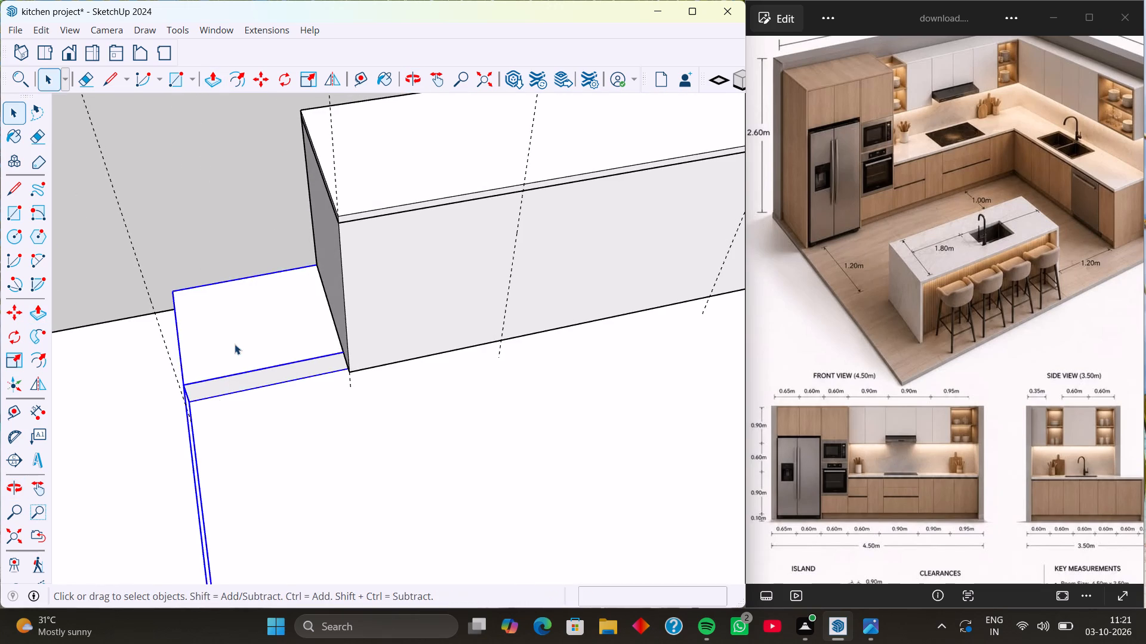
pyautogui.moveTo(235, 337); pyautogui.dragTo(286, 419, button='middle')
pyautogui.scroll(-1, 241, 350)
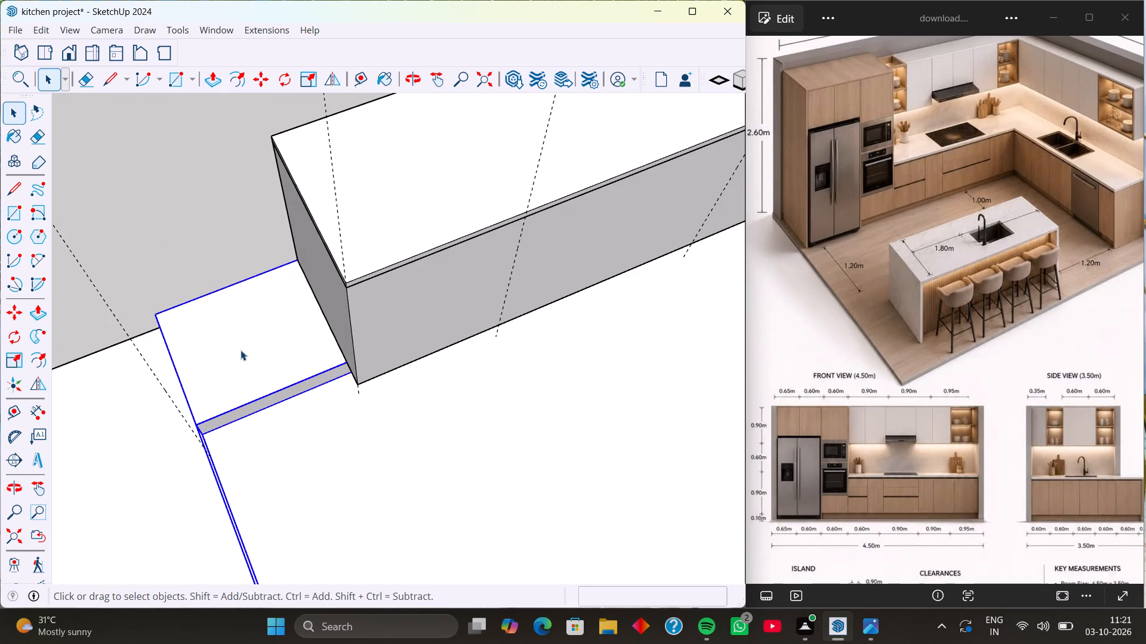
pyautogui.moveTo(236, 351); pyautogui.dragTo(316, 337, button='middle')
pyautogui.moveTo(231, 375); pyautogui.dragTo(212, 379, button='middle')
pyautogui.click(168, 286)
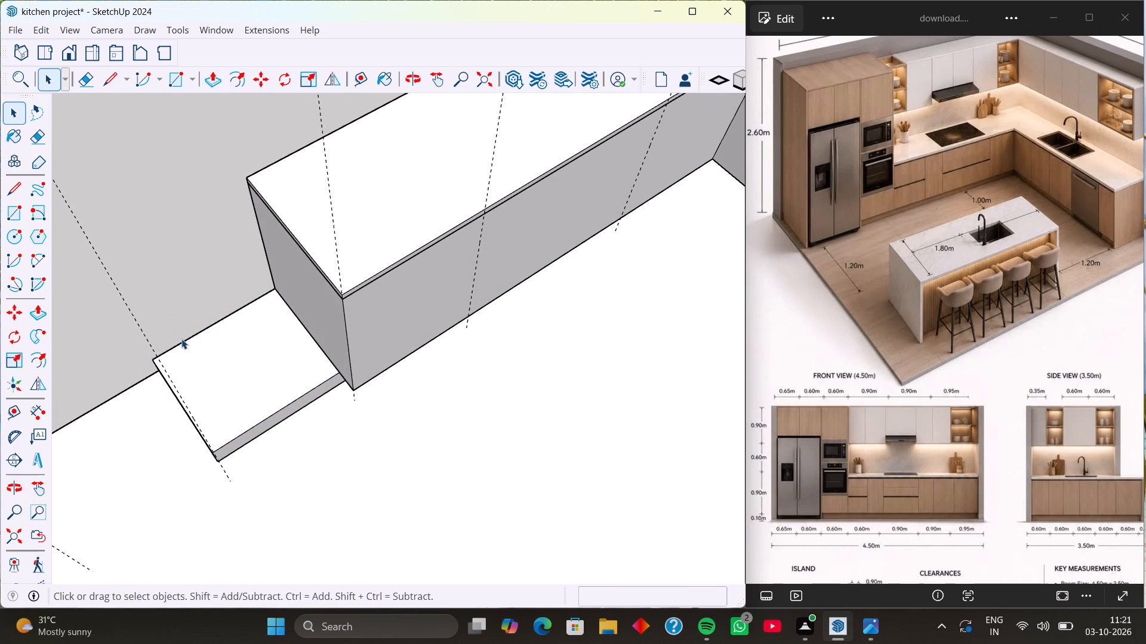
pyautogui.press('r')
pyautogui.scroll(4, 155, 357)
pyautogui.click(153, 360)
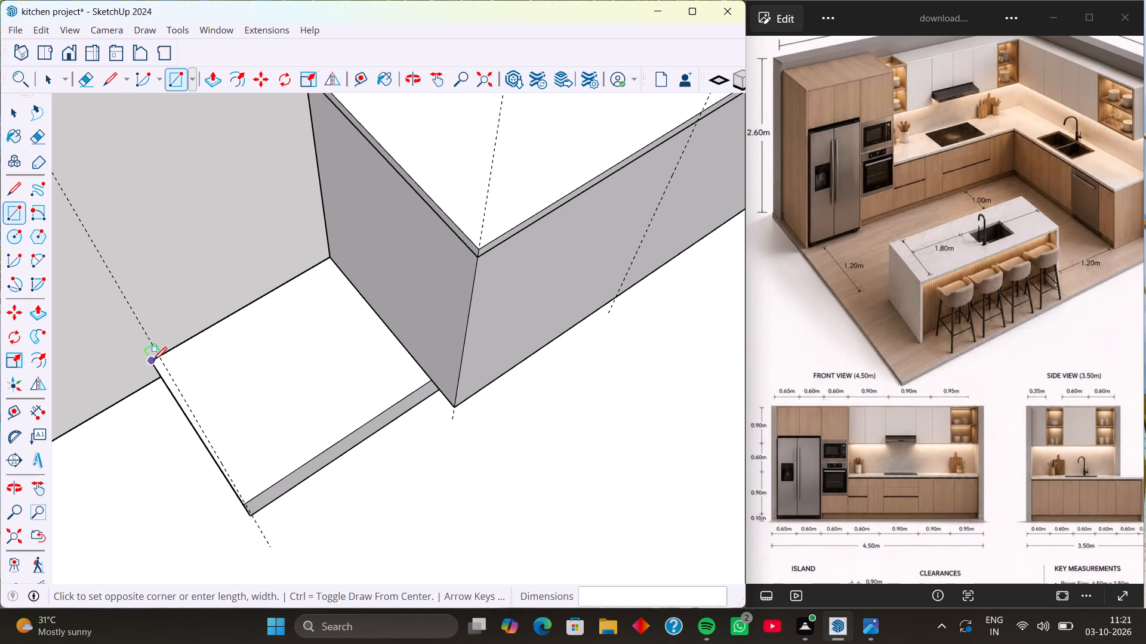
pyautogui.click(429, 382)
# Pull the new rectangle on the plinth up about 8' 2 7/16" into a tall unit block.
pyautogui.press('p')
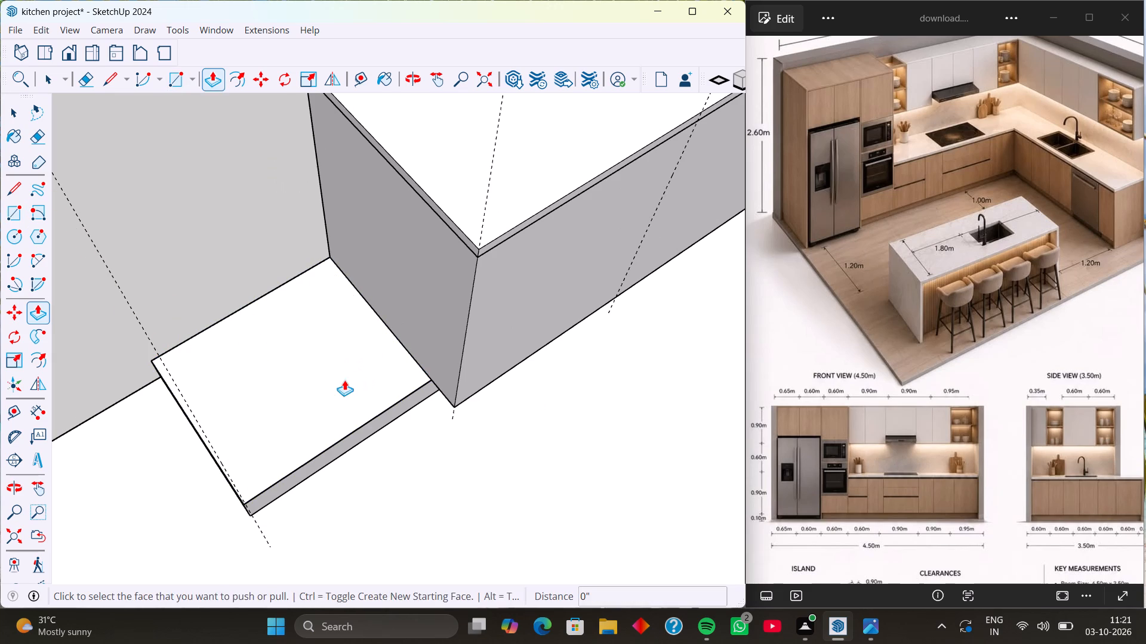
pyautogui.click(342, 380)
pyautogui.scroll(-6, 301, 253)
pyautogui.moveTo(300, 262); pyautogui.dragTo(300, 250, button='middle')
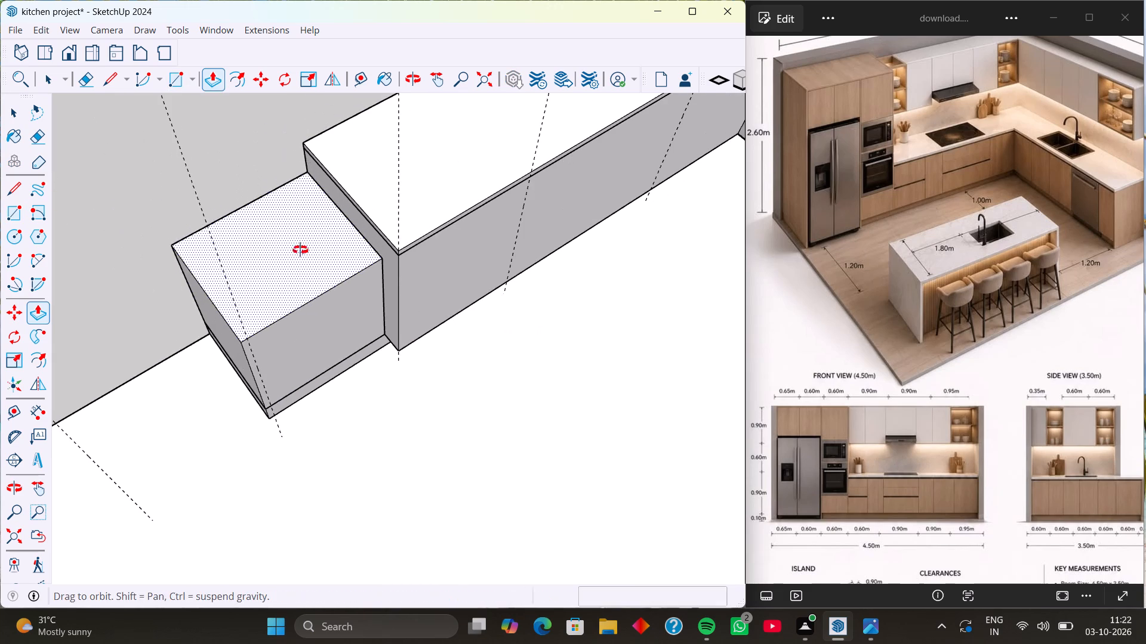
pyautogui.moveTo(300, 250); pyautogui.dragTo(269, 109, button='middle')
pyautogui.scroll(-4, 276, 161)
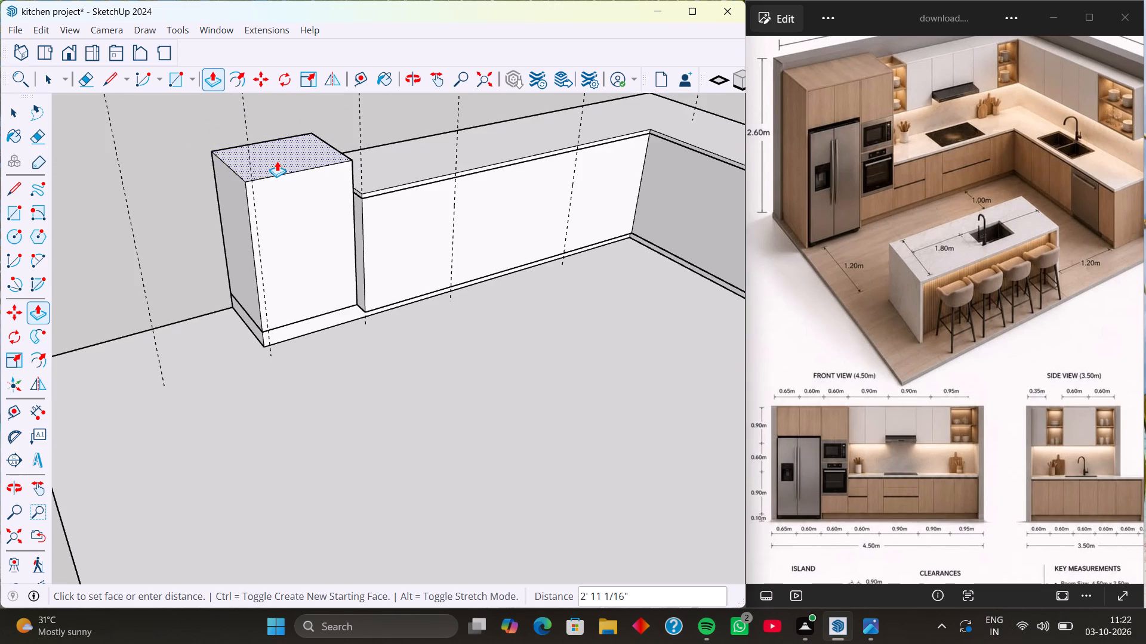
pyautogui.keyDown('shift'); pyautogui.moveTo(277, 161); pyautogui.dragTo(319, 356, button='middle'); pyautogui.keyUp('shift')
pyautogui.keyDown('shift'); pyautogui.moveTo(309, 147); pyautogui.dragTo(331, 225, button='middle'); pyautogui.keyUp('shift')
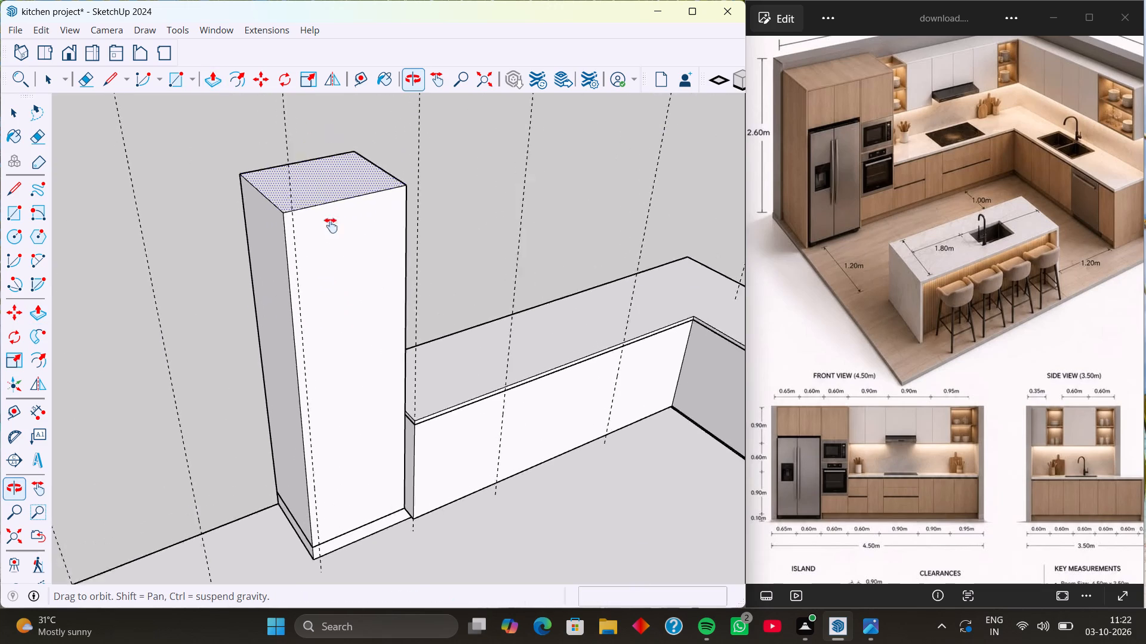
pyautogui.keyDown('shift'); pyautogui.moveTo(331, 225); pyautogui.dragTo(344, 320, button='middle'); pyautogui.keyUp('shift')
pyautogui.click(326, 227)
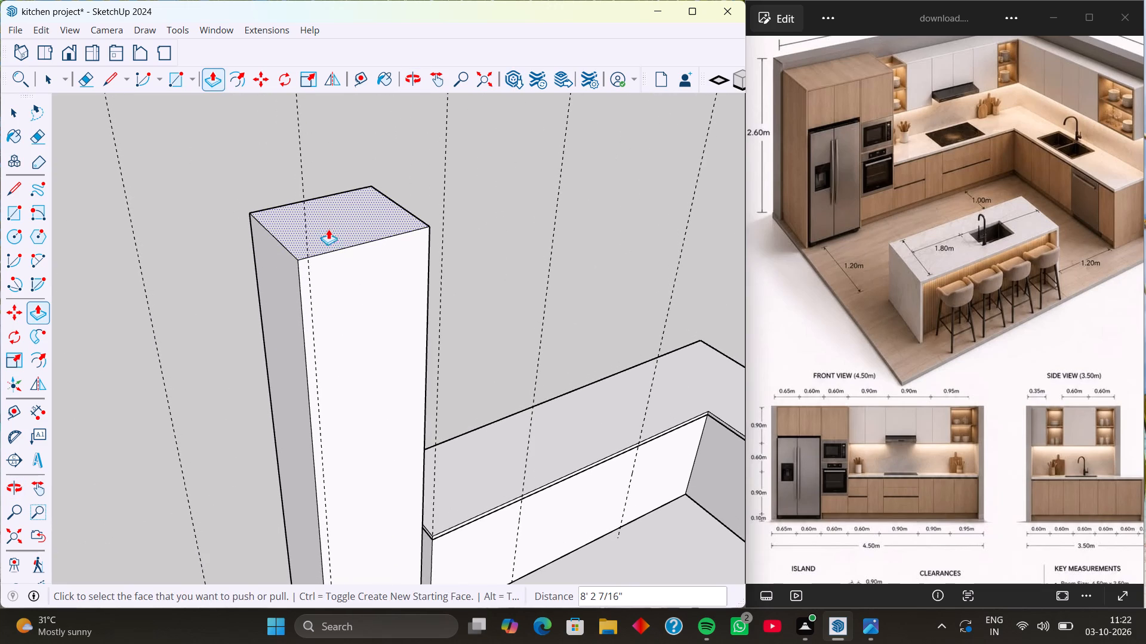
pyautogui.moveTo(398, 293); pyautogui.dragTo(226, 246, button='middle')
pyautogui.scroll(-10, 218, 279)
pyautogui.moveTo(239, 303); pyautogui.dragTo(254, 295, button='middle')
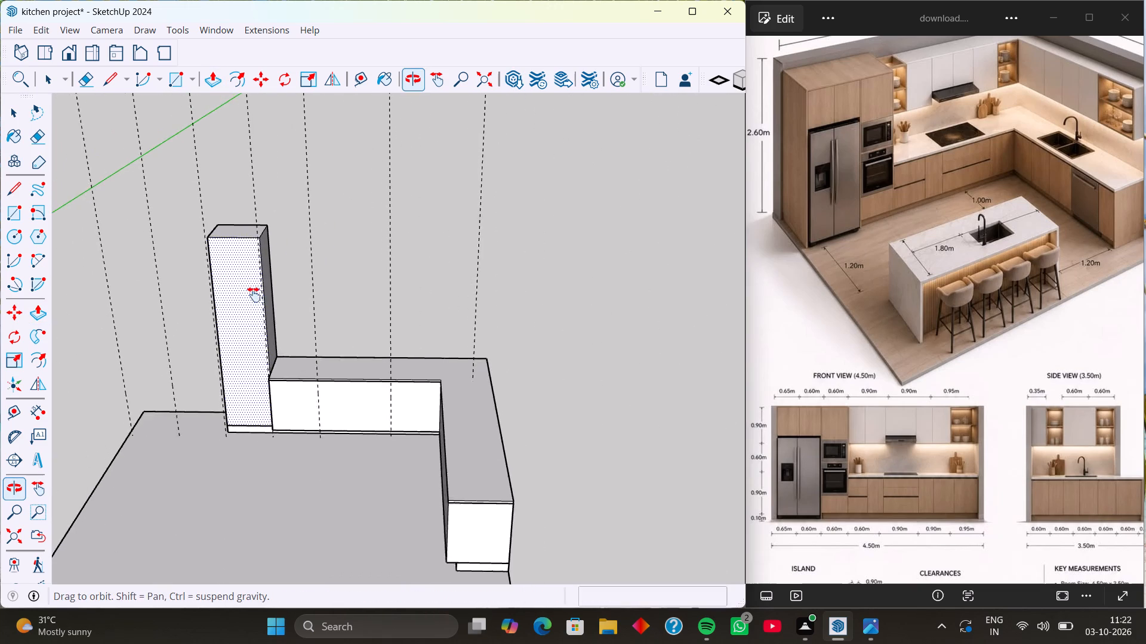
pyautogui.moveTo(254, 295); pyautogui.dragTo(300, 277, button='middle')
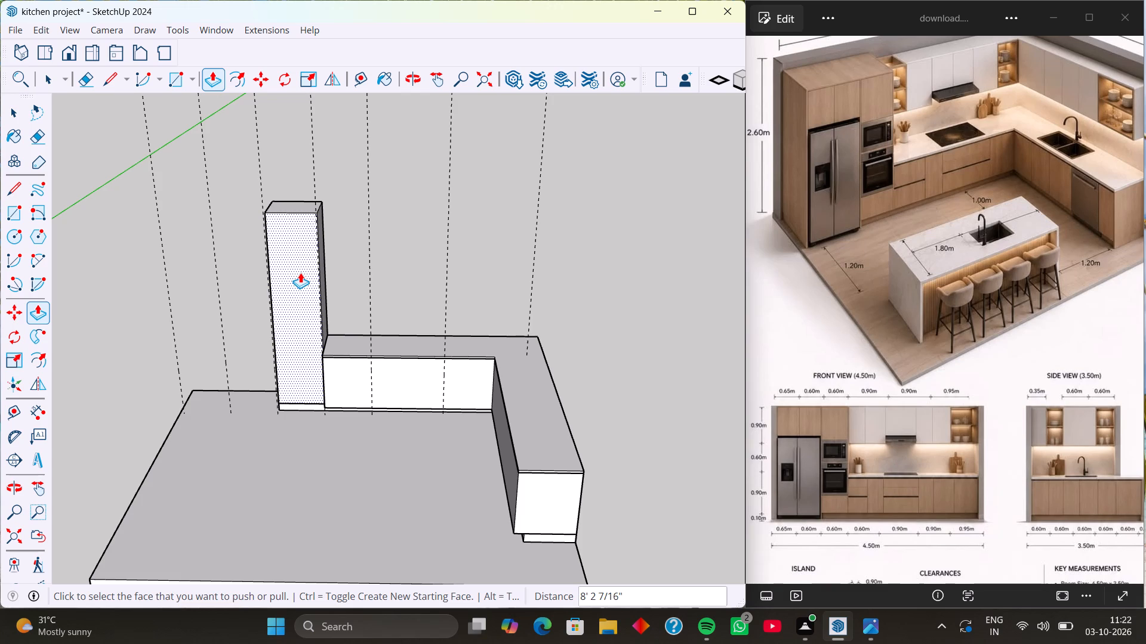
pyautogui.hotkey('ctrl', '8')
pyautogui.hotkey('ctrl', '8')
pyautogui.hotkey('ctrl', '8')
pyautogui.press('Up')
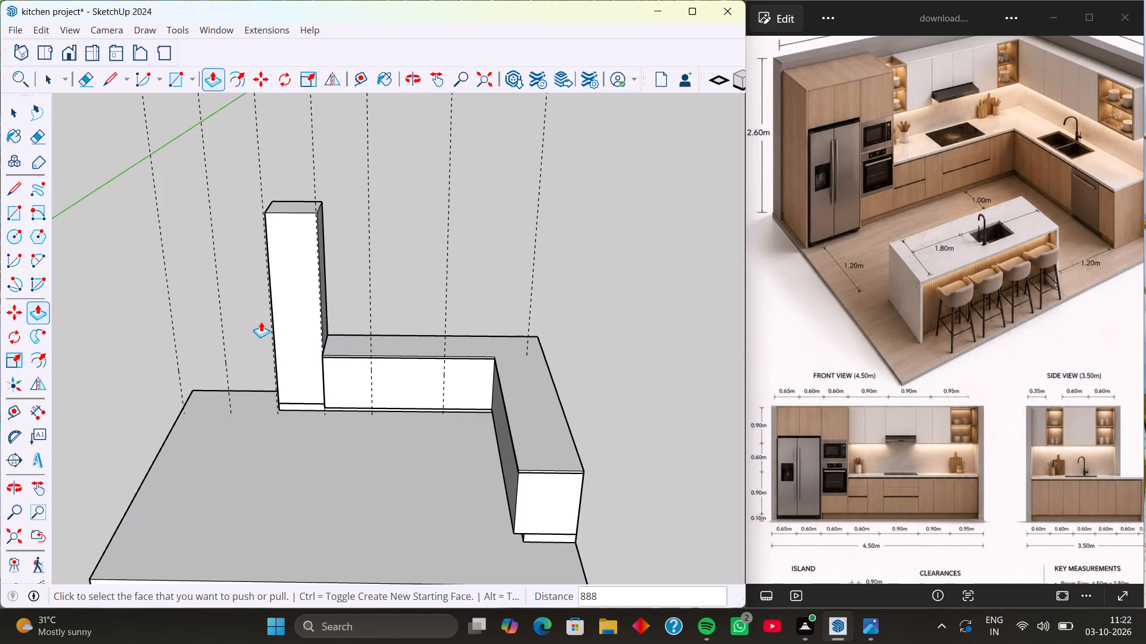
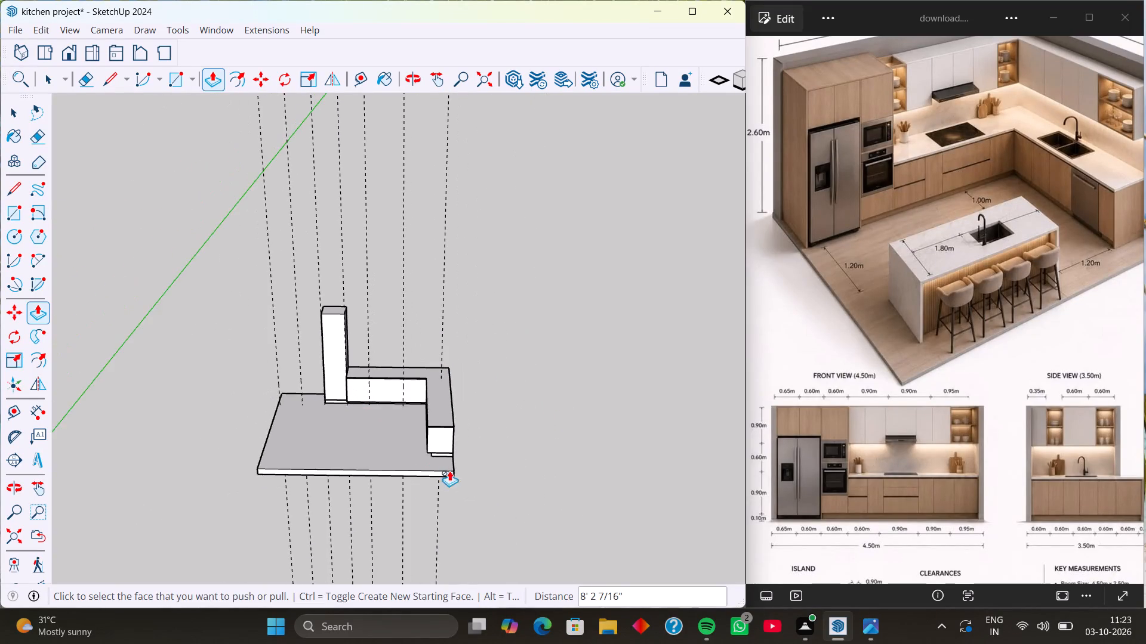
# Select all the connected geometry of the tall unit block and make it a group.
pyautogui.moveTo(449, 470); pyautogui.dragTo(336, 479, button='middle')
pyautogui.scroll(12, 437, 444)
pyautogui.moveTo(414, 441); pyautogui.dragTo(383, 442, button='middle')
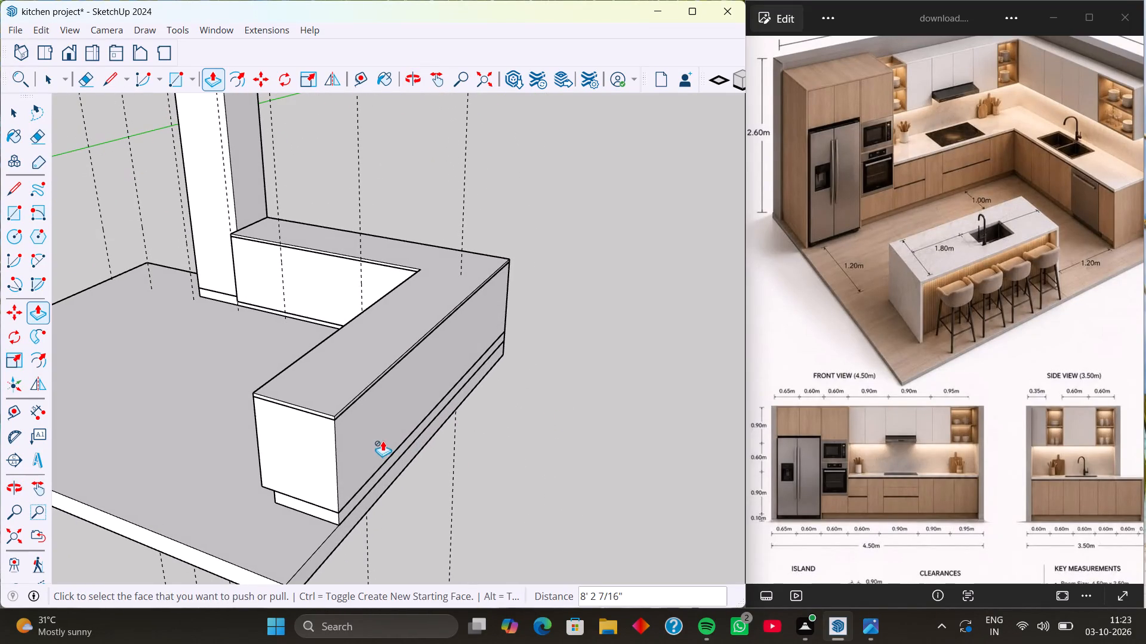
pyautogui.press('space')
pyautogui.click(235, 173)
pyautogui.tripleClick(233, 173)
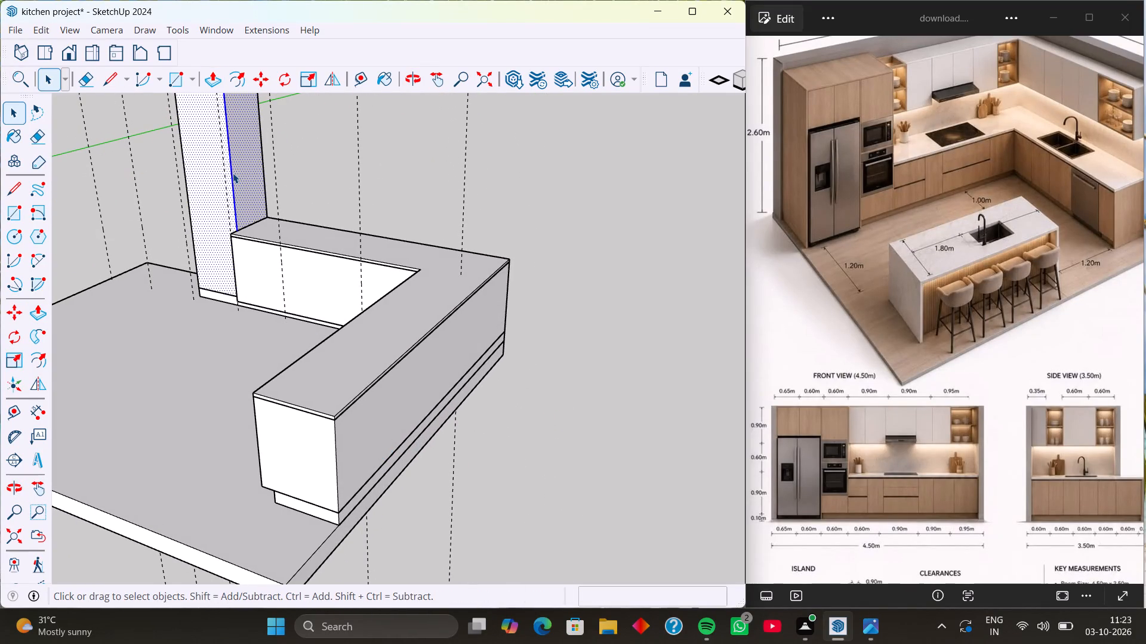
pyautogui.click(233, 173)
pyautogui.rightClick(233, 173)
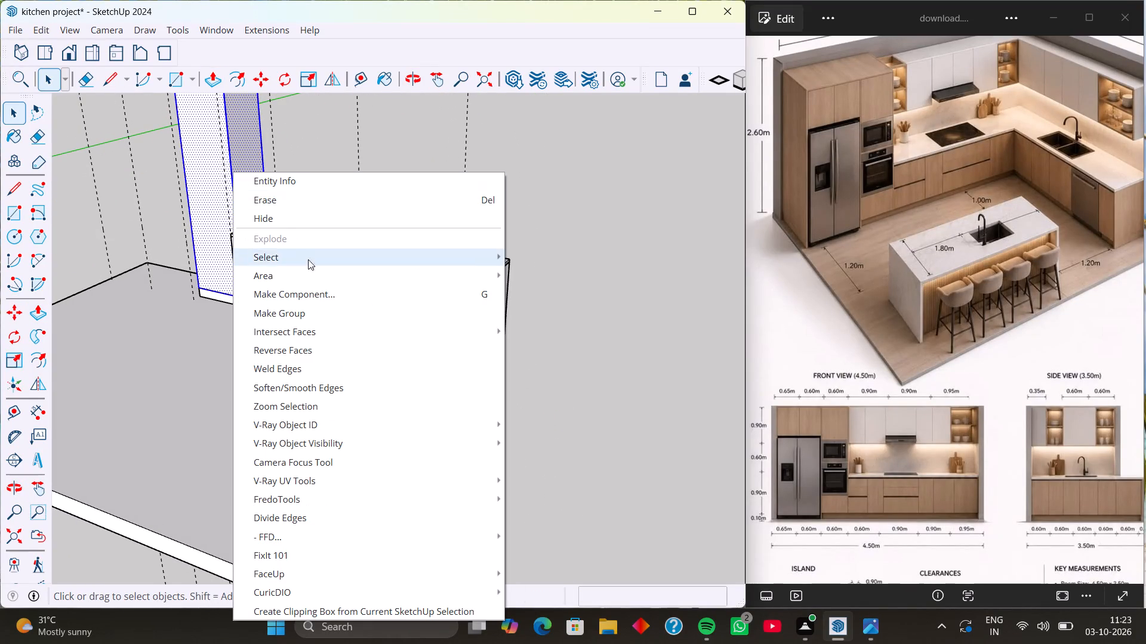
pyautogui.click(318, 307)
pyautogui.click(392, 216)
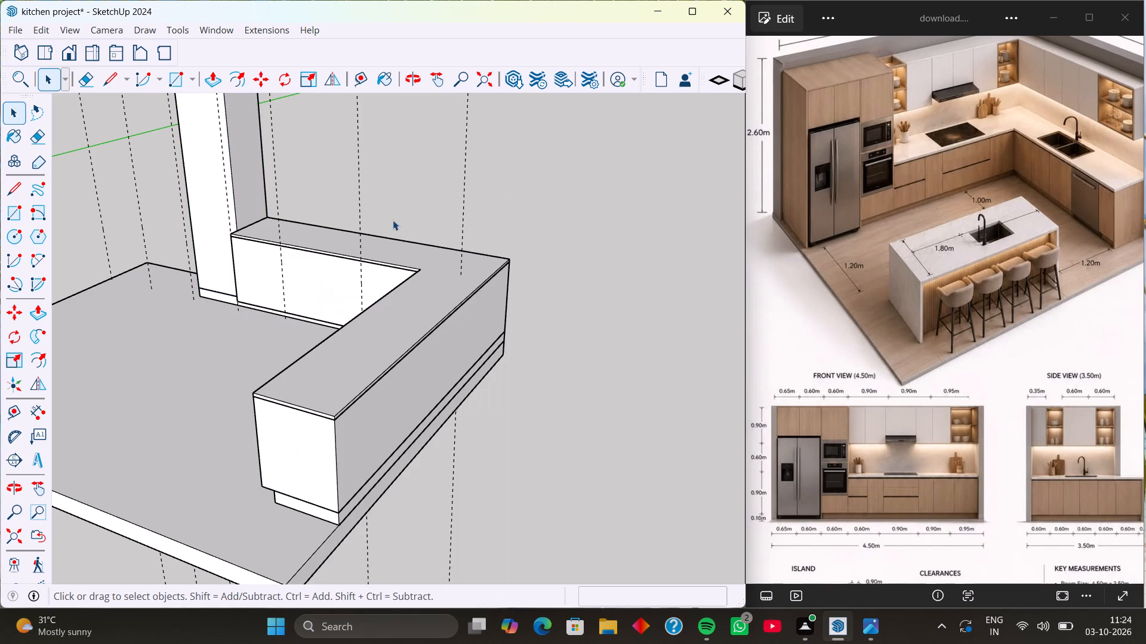
# Place a guide 9" outside the floor slab's side edge, behind the cabinet leg farthest from the tall unit.
pyautogui.moveTo(383, 377); pyautogui.dragTo(300, 348, button='middle')
pyautogui.moveTo(334, 395); pyautogui.dragTo(501, 368, button='middle')
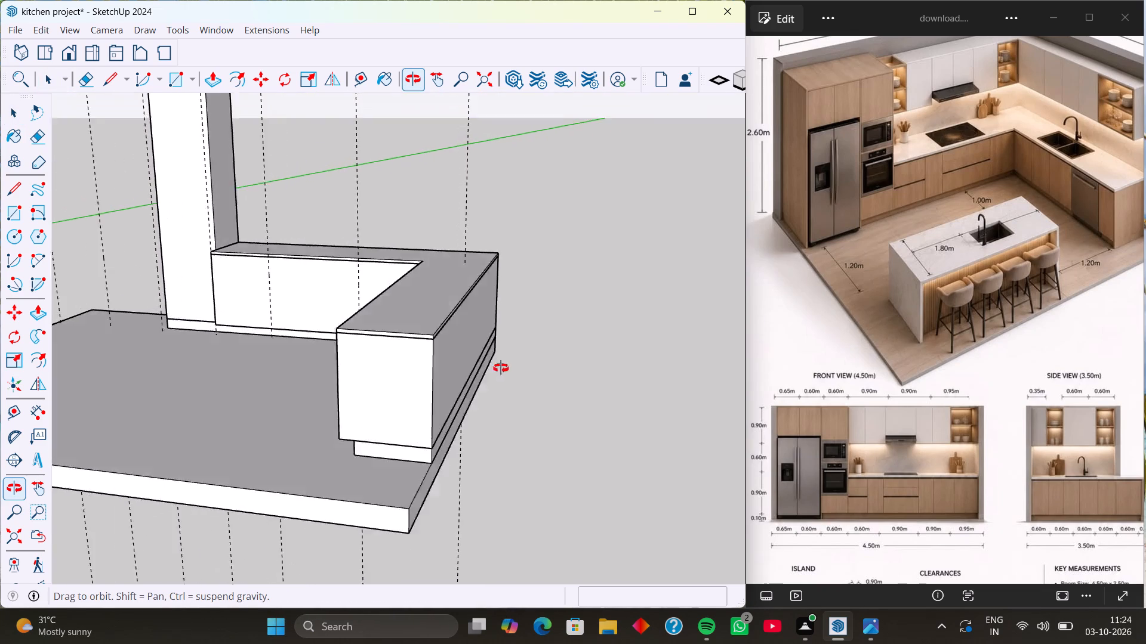
pyautogui.moveTo(501, 368); pyautogui.dragTo(565, 378, button='middle')
pyautogui.moveTo(503, 374); pyautogui.dragTo(414, 393, button='middle')
pyautogui.middleClick(466, 449)
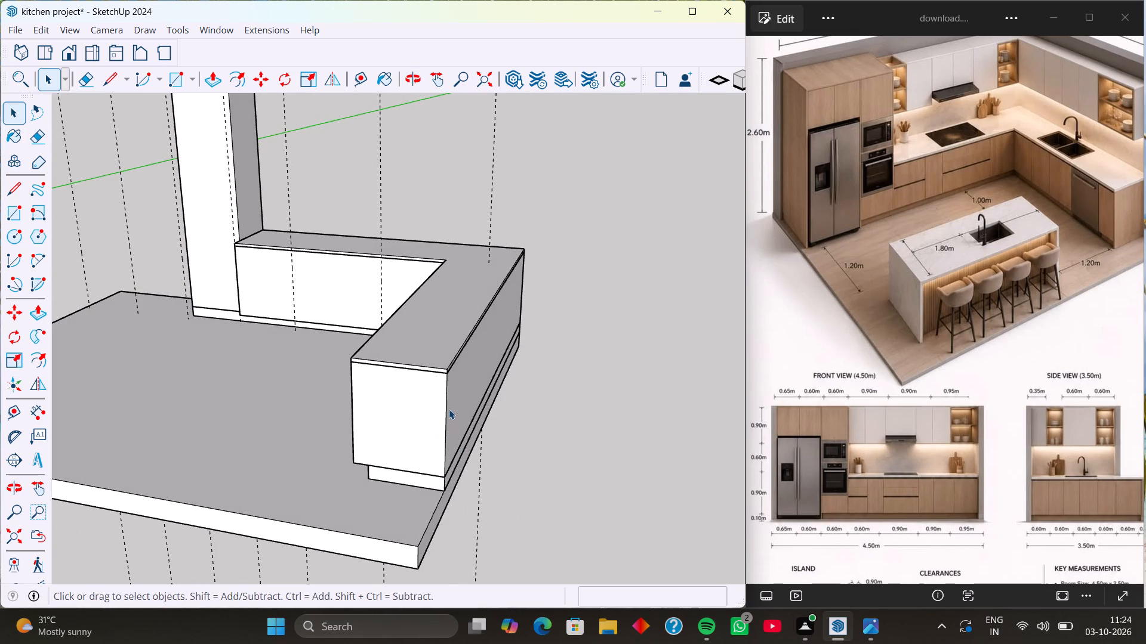
pyautogui.press('t')
pyautogui.scroll(7, 489, 443)
pyautogui.click(469, 438)
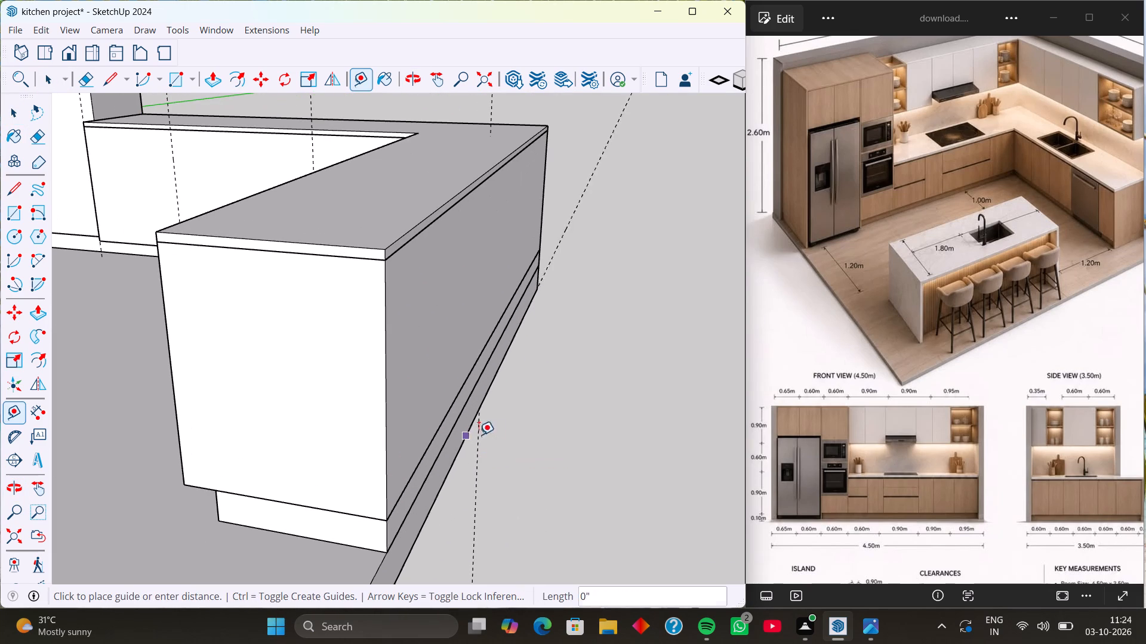
pyautogui.press('9')
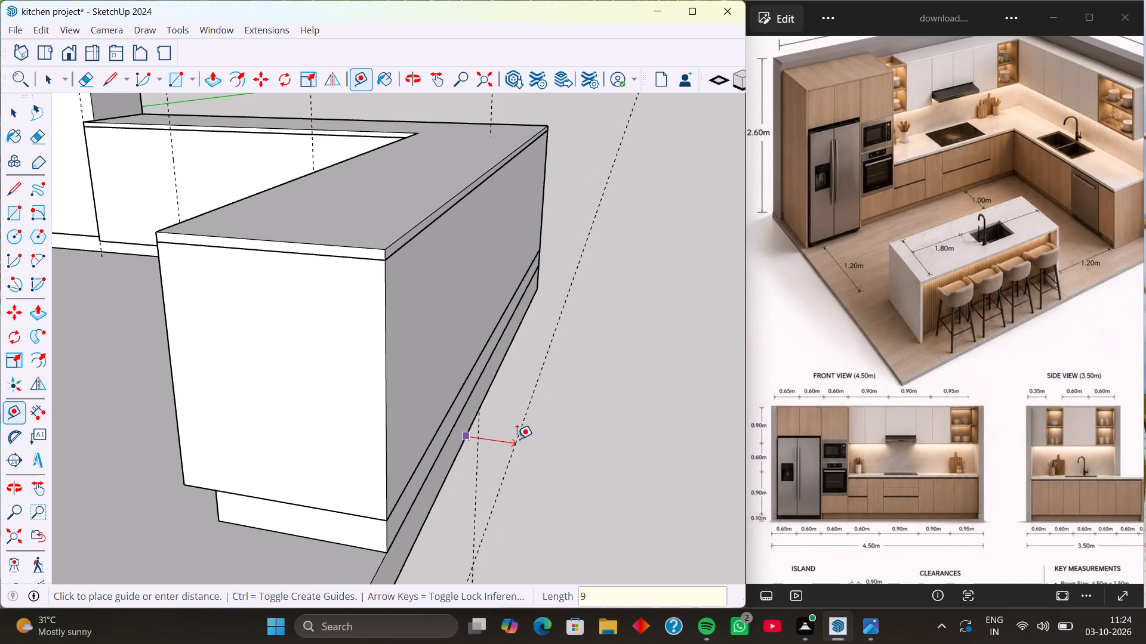
pyautogui.press('Return')
# Place another guide directly along that same side edge of the floor slab, with no offset.
pyautogui.scroll(-5, 556, 355)
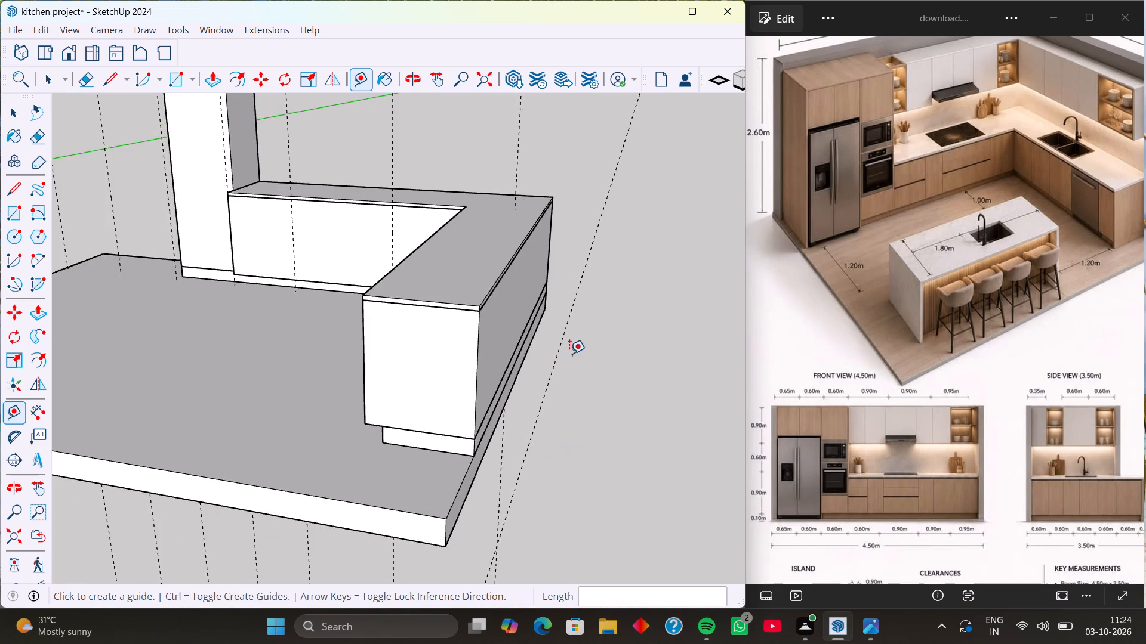
pyautogui.scroll(-3, 569, 355)
pyautogui.moveTo(569, 391); pyautogui.dragTo(532, 336, button='middle')
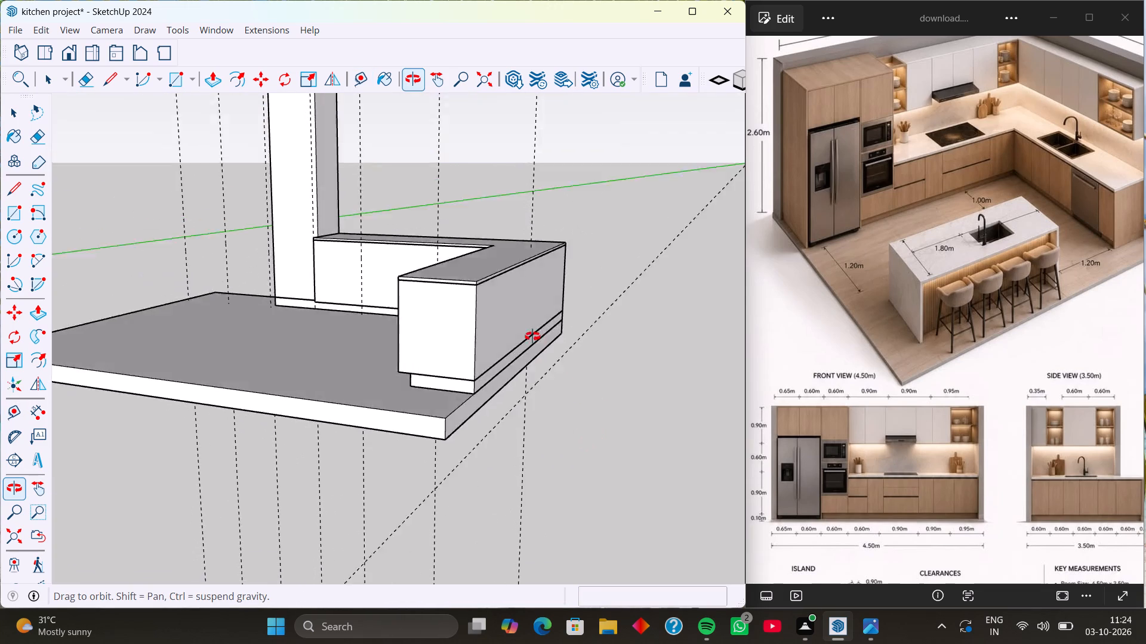
pyautogui.moveTo(532, 336); pyautogui.dragTo(593, 278, button='middle')
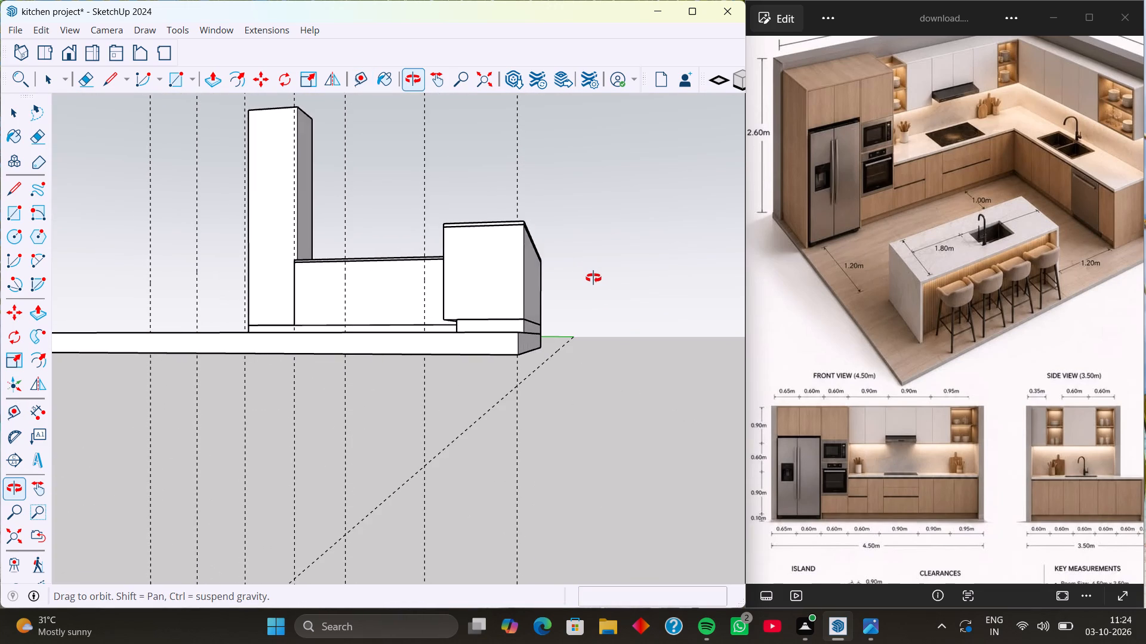
pyautogui.moveTo(593, 278); pyautogui.dragTo(592, 371, button='middle')
pyautogui.scroll(5, 548, 366)
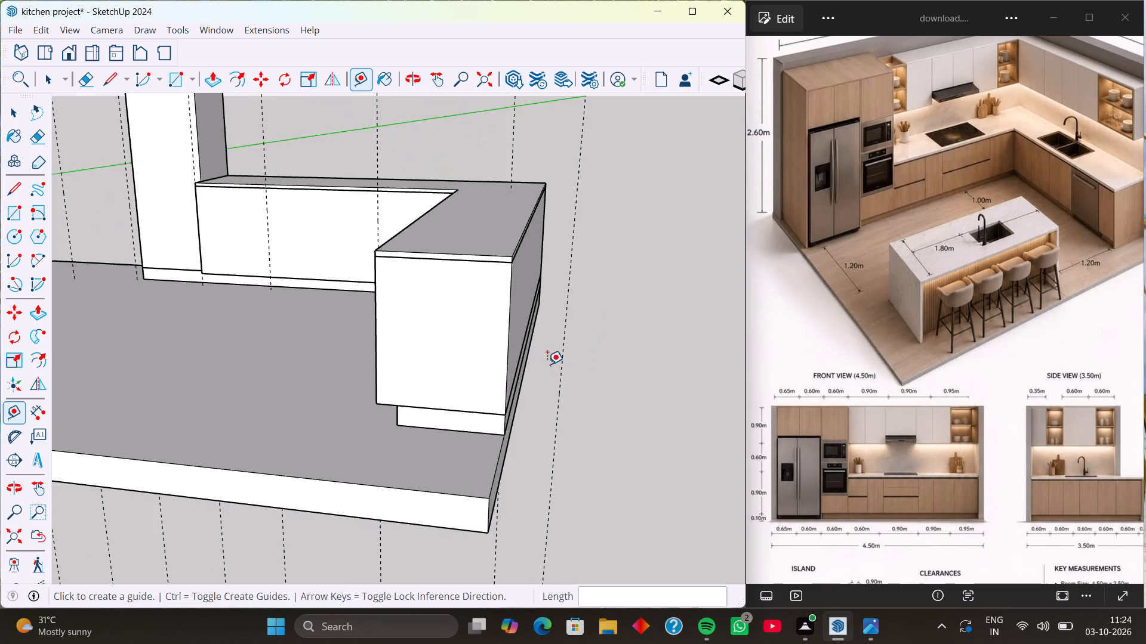
pyautogui.scroll(1, 547, 364)
pyautogui.click(531, 340)
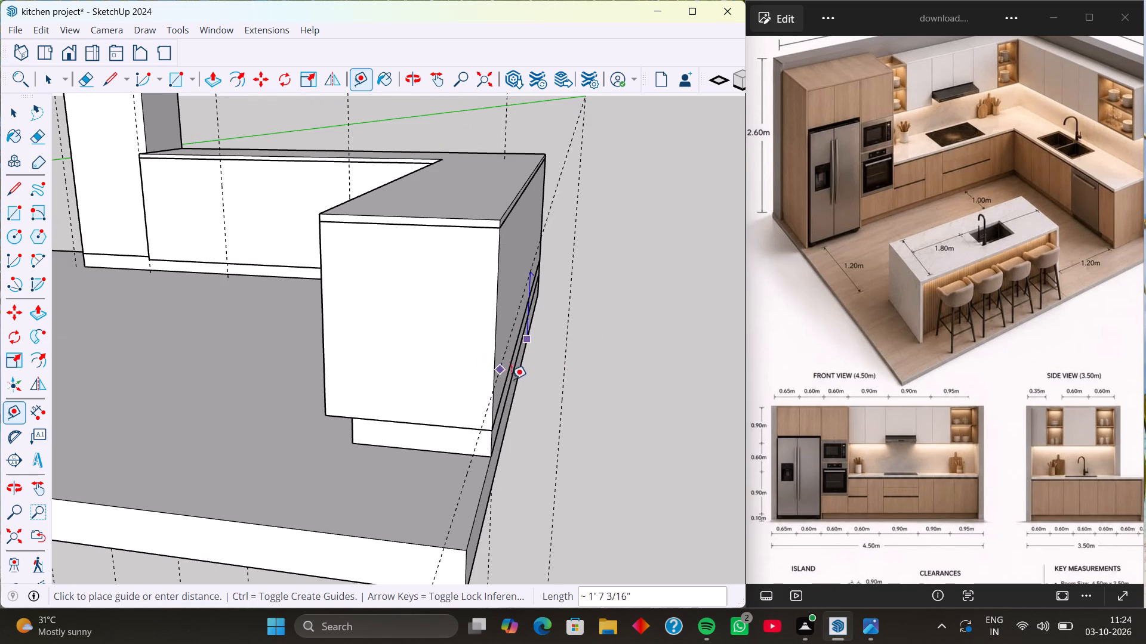
pyautogui.press('space')
pyautogui.scroll(3, 511, 398)
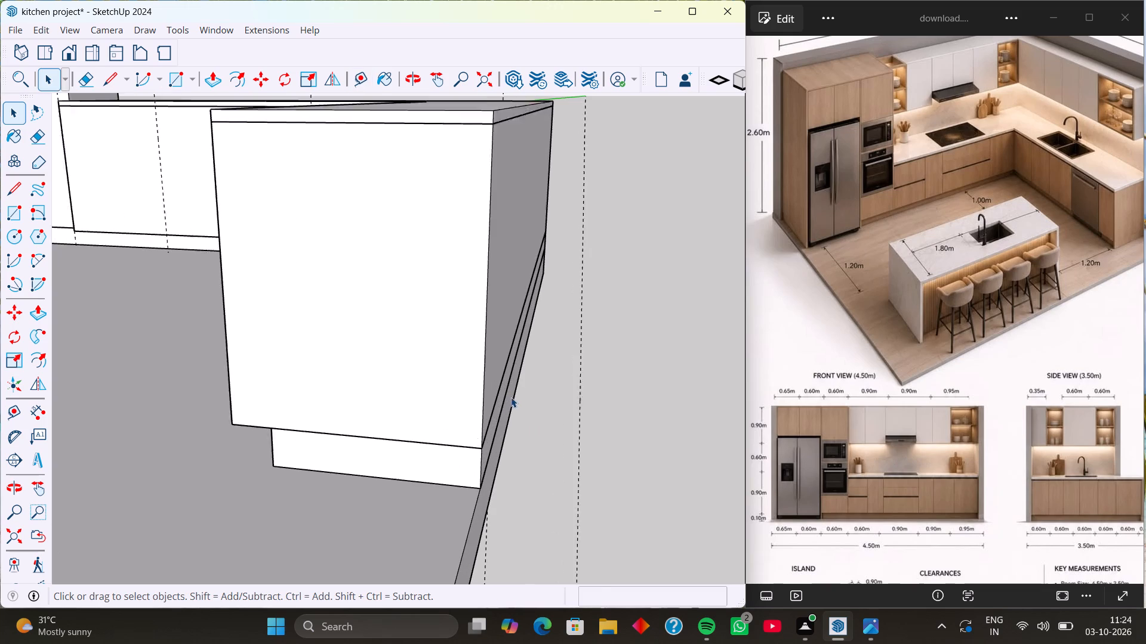
pyautogui.scroll(2, 511, 397)
pyautogui.press('t')
pyautogui.scroll(4, 522, 377)
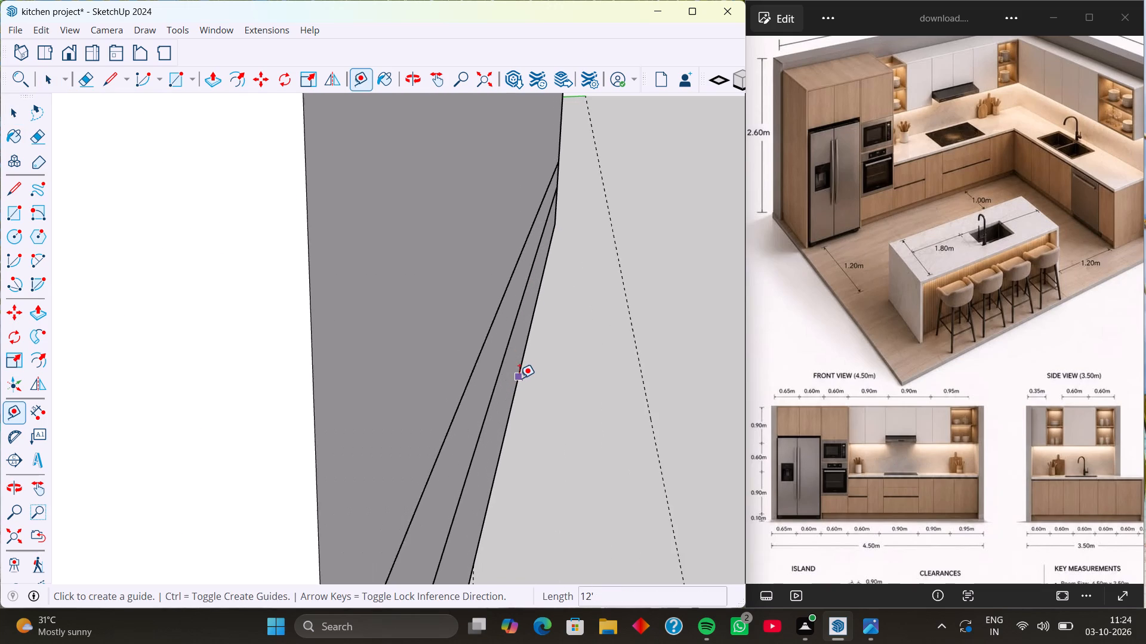
pyautogui.scroll(5, 519, 378)
pyautogui.click(528, 350)
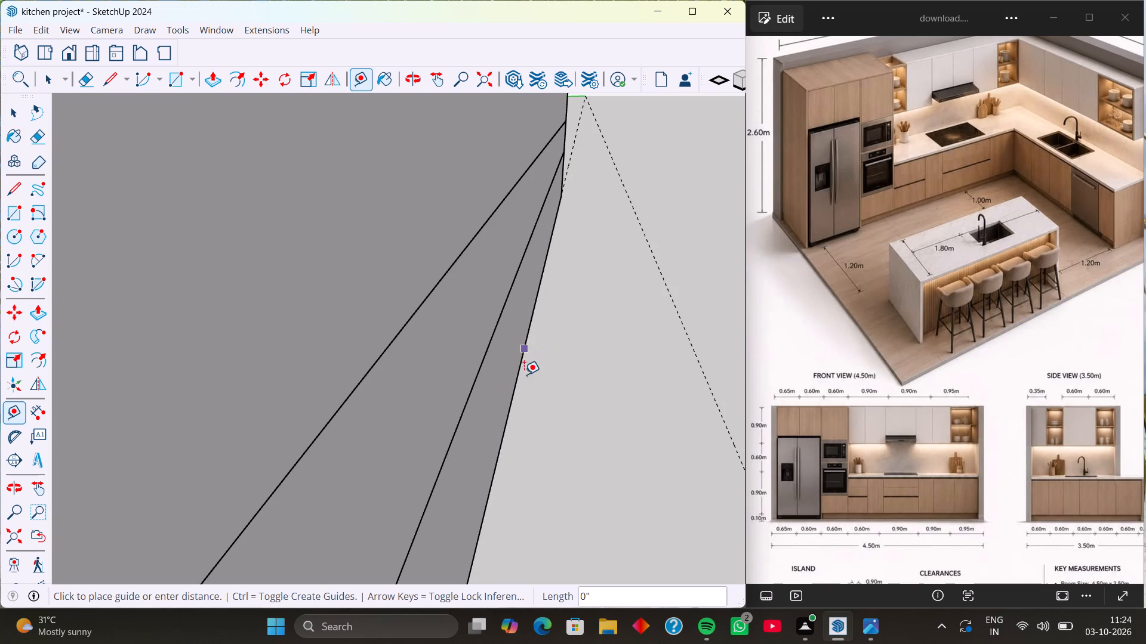
pyautogui.click(505, 419)
# Place a guide directly along the floor slab's bottom back edge, behind the base run and tall unit.
pyautogui.scroll(-5, 520, 390)
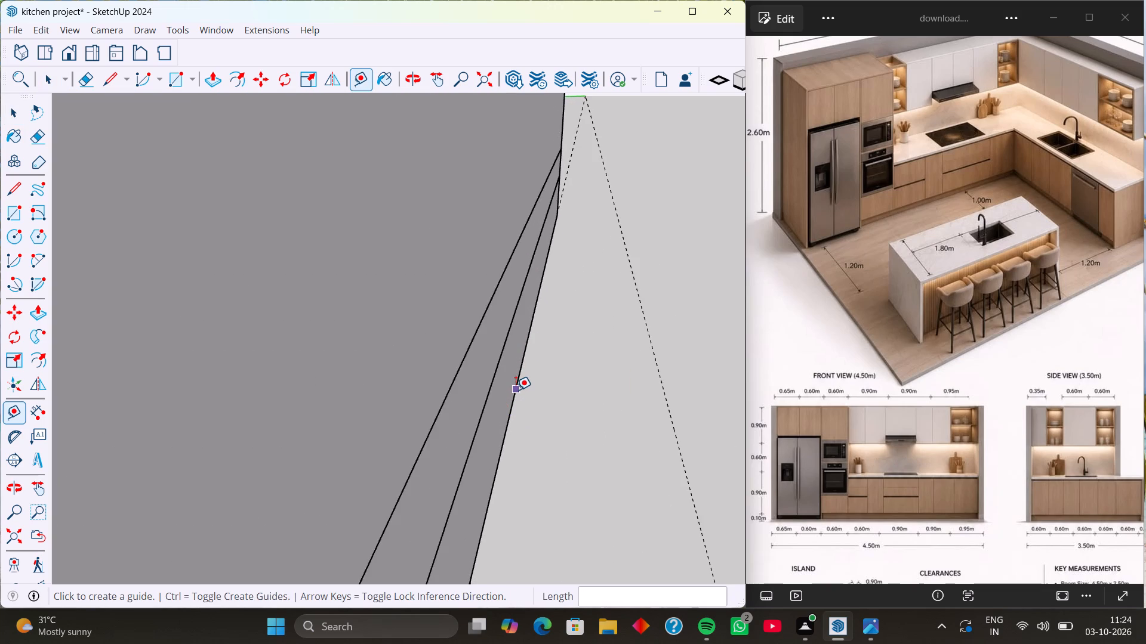
pyautogui.scroll(-10, 516, 390)
pyautogui.keyDown('shift'); pyautogui.moveTo(527, 446); pyautogui.dragTo(530, 436, button='middle'); pyautogui.keyUp('shift')
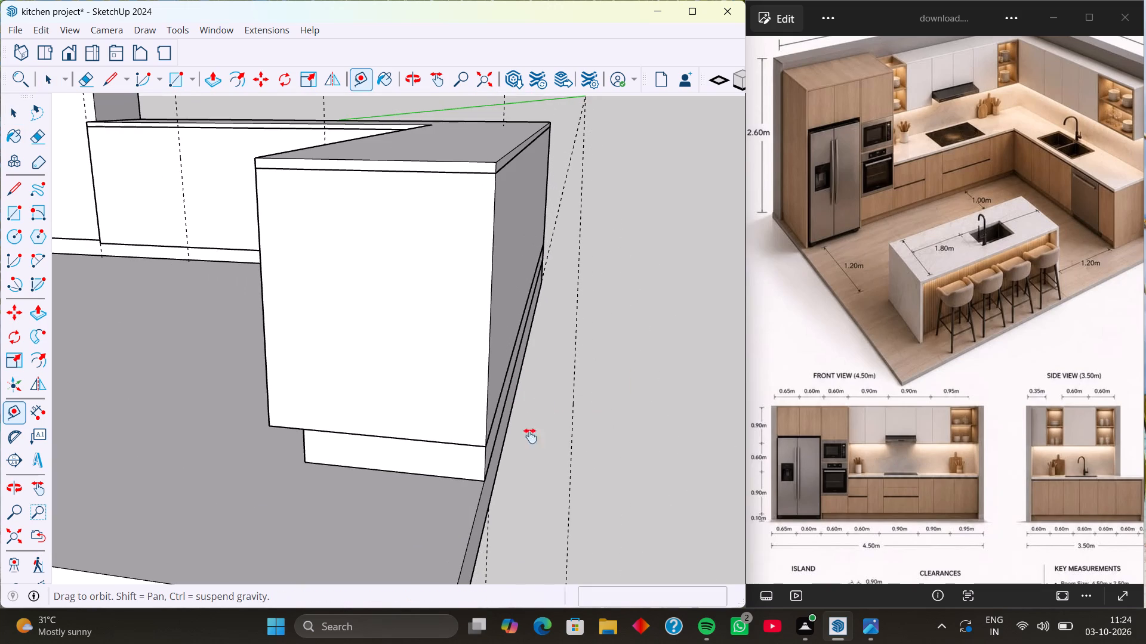
pyautogui.keyDown('shift'); pyautogui.moveTo(530, 436); pyautogui.dragTo(642, 264, button='middle'); pyautogui.keyUp('shift')
pyautogui.moveTo(571, 358); pyautogui.dragTo(486, 518, button='middle')
pyautogui.moveTo(636, 393); pyautogui.dragTo(387, 382, button='middle')
pyautogui.moveTo(556, 410); pyautogui.dragTo(473, 364, button='middle')
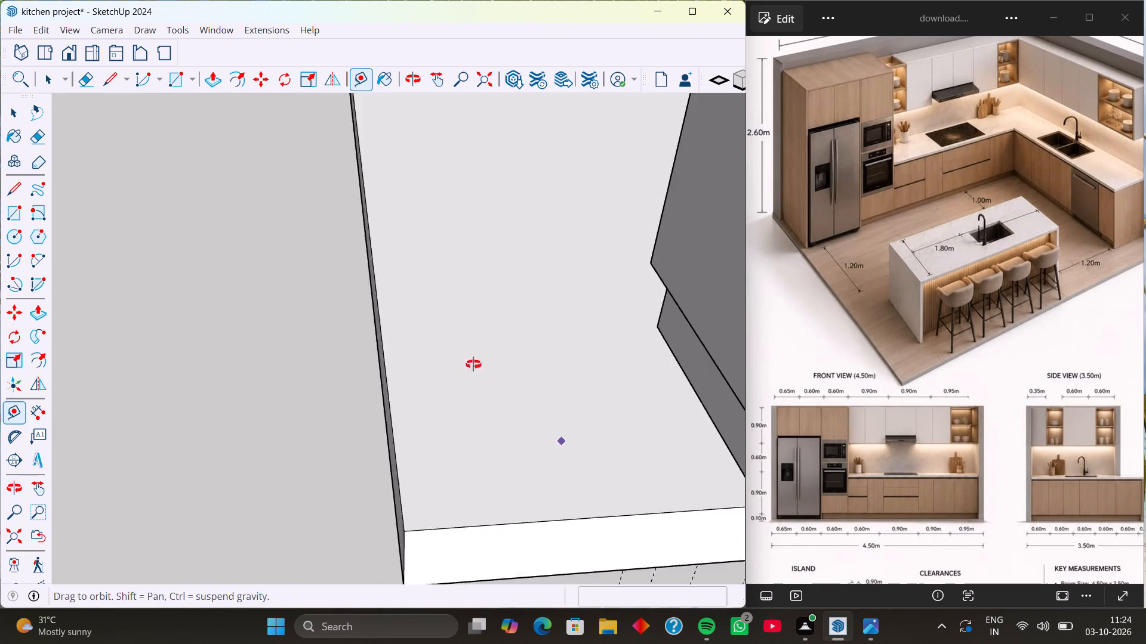
pyautogui.moveTo(473, 364); pyautogui.dragTo(468, 361, button='middle')
pyautogui.scroll(-14, 332, 385)
pyautogui.keyDown('shift'); pyautogui.moveTo(476, 404); pyautogui.dragTo(328, 374, button='middle'); pyautogui.keyUp('shift')
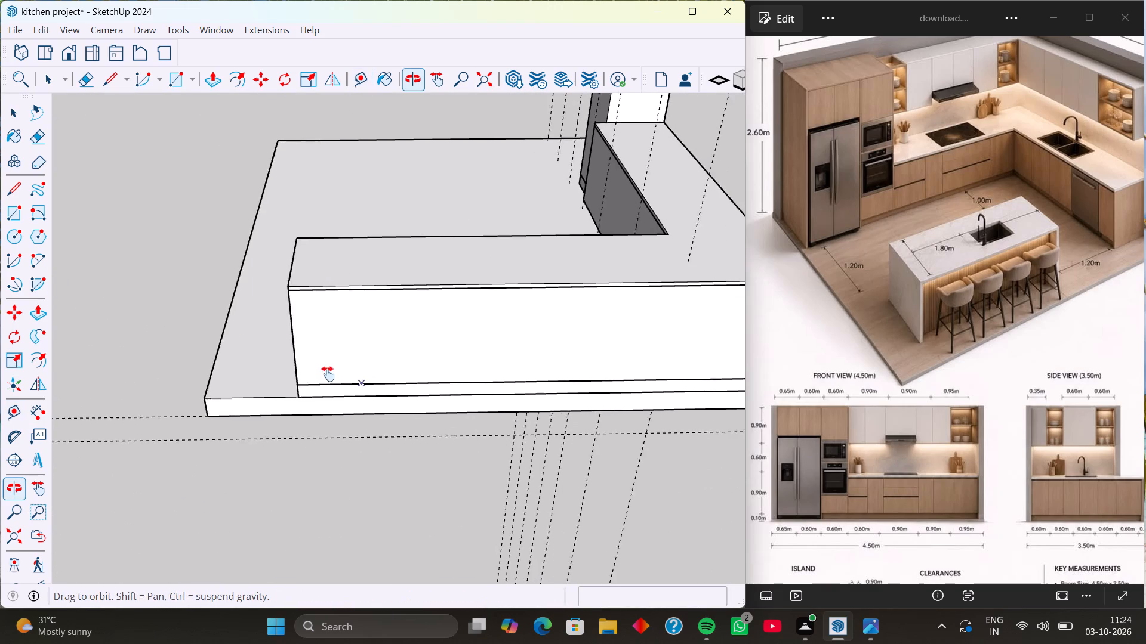
pyautogui.keyDown('shift'); pyautogui.moveTo(328, 374); pyautogui.dragTo(296, 363, button='middle'); pyautogui.keyUp('shift')
pyautogui.moveTo(443, 398); pyautogui.dragTo(350, 385, button='middle')
pyautogui.moveTo(535, 431); pyautogui.dragTo(393, 406, button='middle')
pyautogui.moveTo(480, 432); pyautogui.dragTo(460, 423, button='middle')
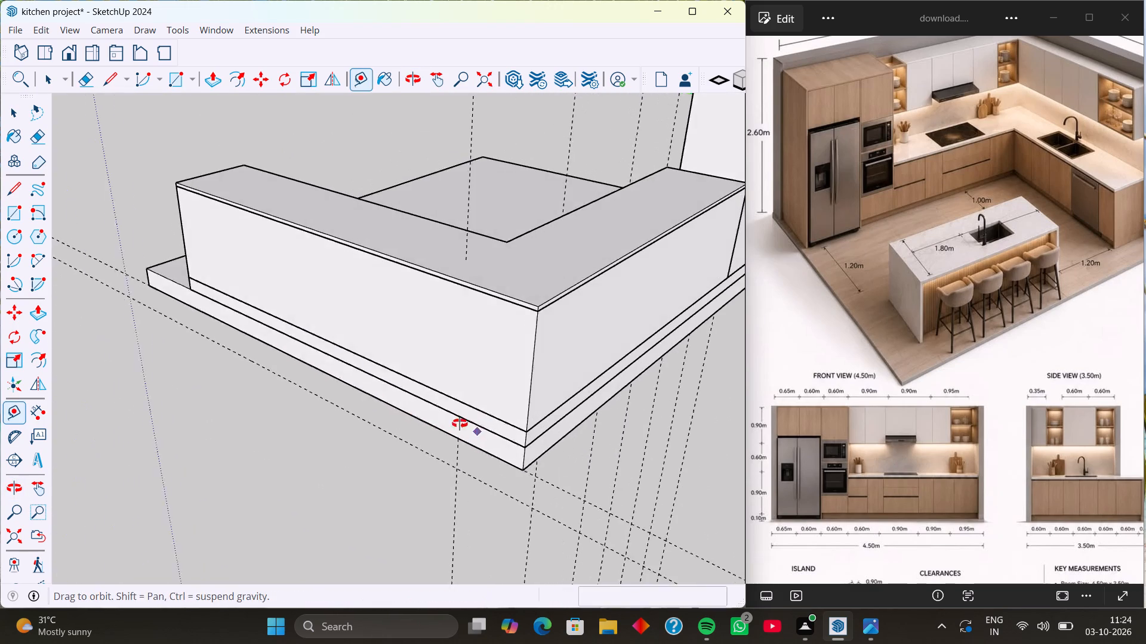
pyautogui.moveTo(460, 423); pyautogui.dragTo(361, 362, button='middle')
pyautogui.moveTo(455, 414); pyautogui.dragTo(464, 358, button='middle')
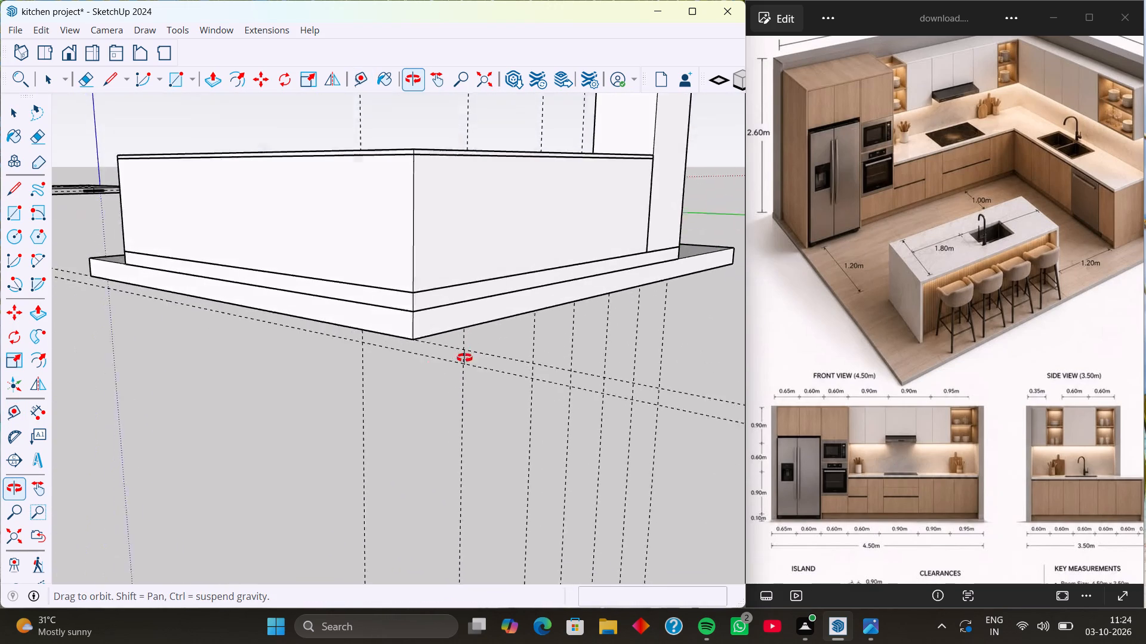
pyautogui.moveTo(464, 358); pyautogui.dragTo(450, 394, button='middle')
pyautogui.scroll(4, 497, 360)
pyautogui.click(502, 340)
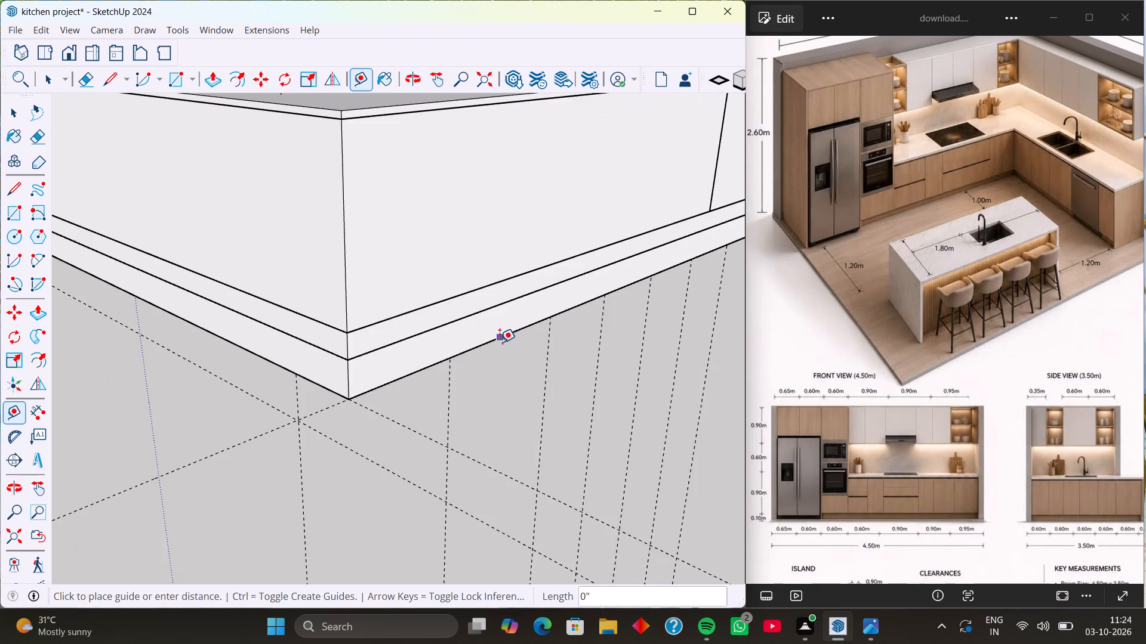
pyautogui.click(479, 352)
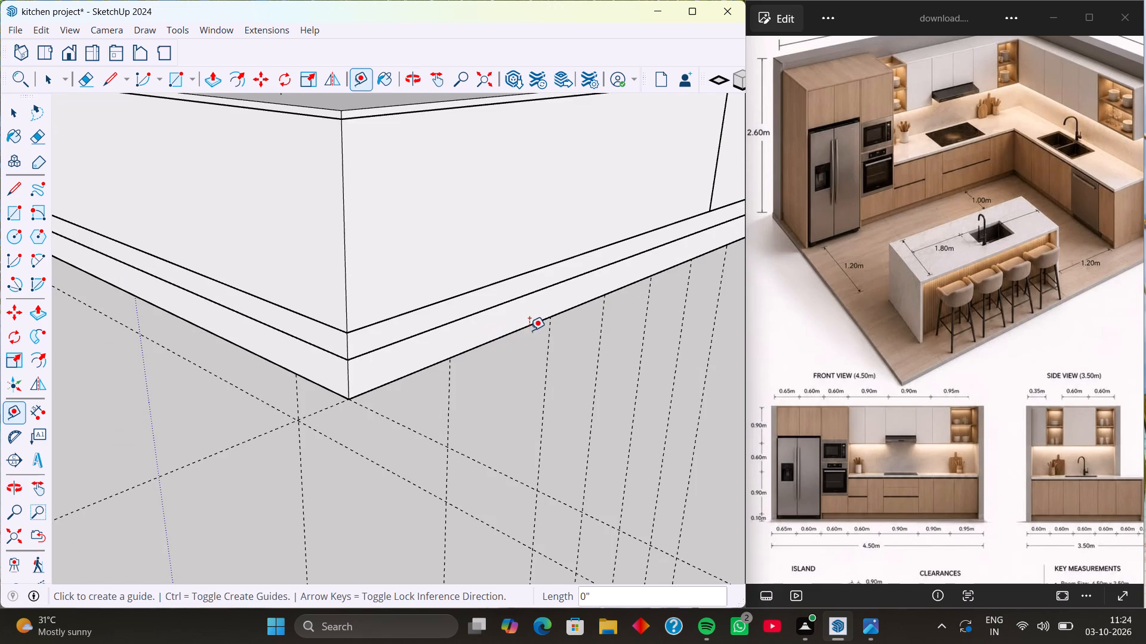
# Place a parallel guide 9" outside the floor slab's back edge.
pyautogui.click(532, 321)
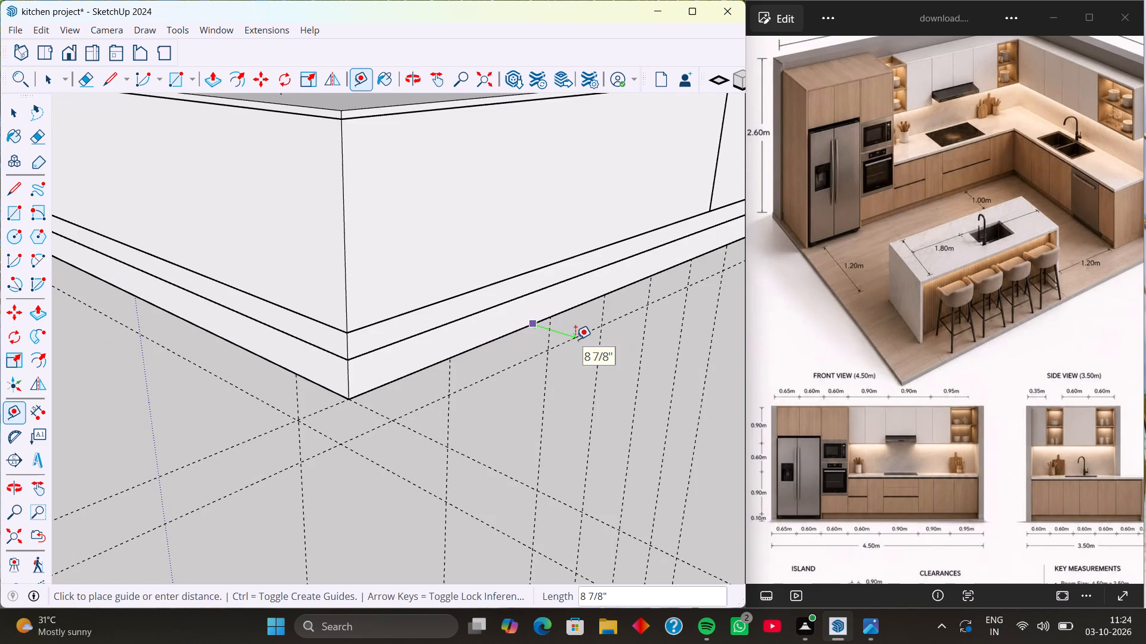
pyautogui.press('9')
pyautogui.press('Return')
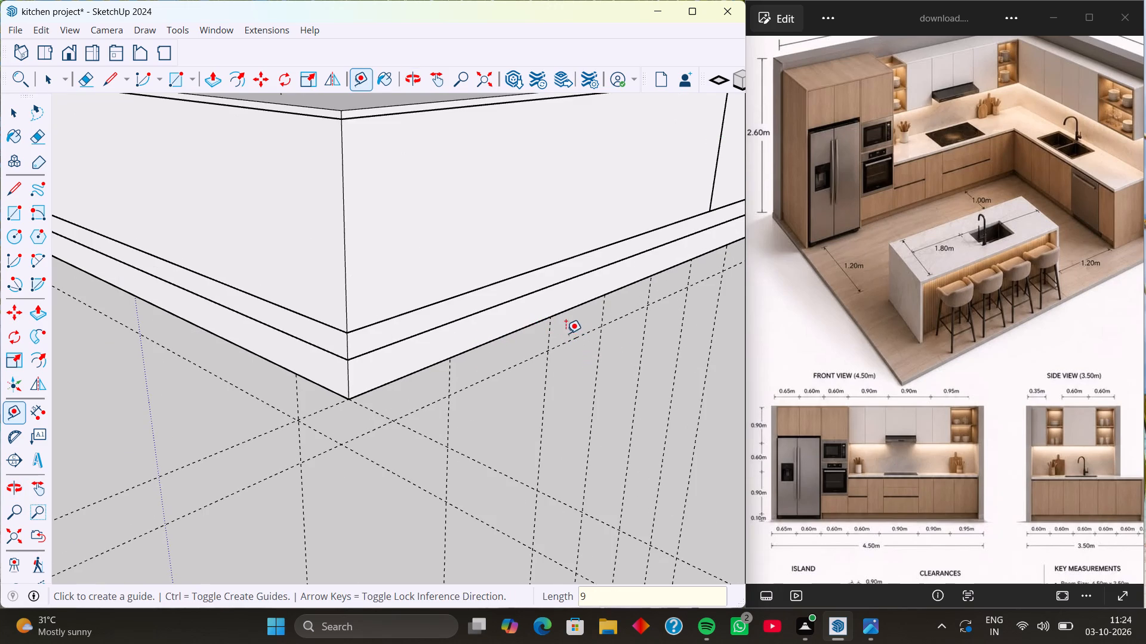
# Place a guide directly along the floor slab's opposite side edge, on the open end beyond the tall unit.
pyautogui.scroll(-17, 460, 337)
pyautogui.moveTo(497, 339); pyautogui.dragTo(292, 396, button='middle')
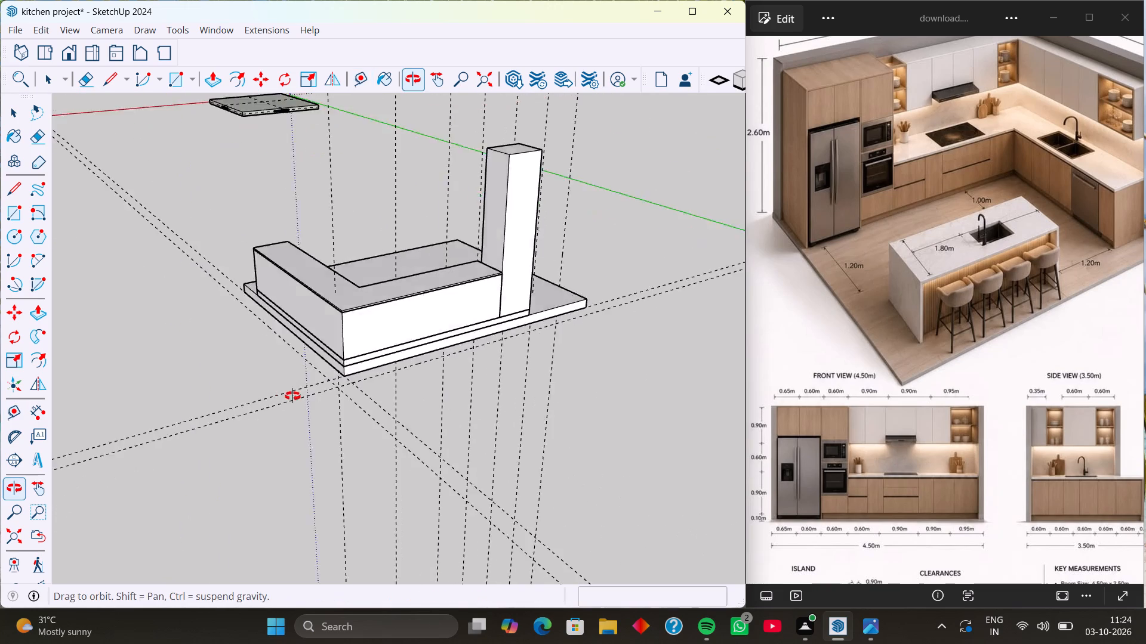
pyautogui.moveTo(292, 396); pyautogui.dragTo(251, 396, button='middle')
pyautogui.moveTo(464, 410); pyautogui.dragTo(358, 397, button='middle')
pyautogui.moveTo(556, 371); pyautogui.dragTo(485, 352, button='middle')
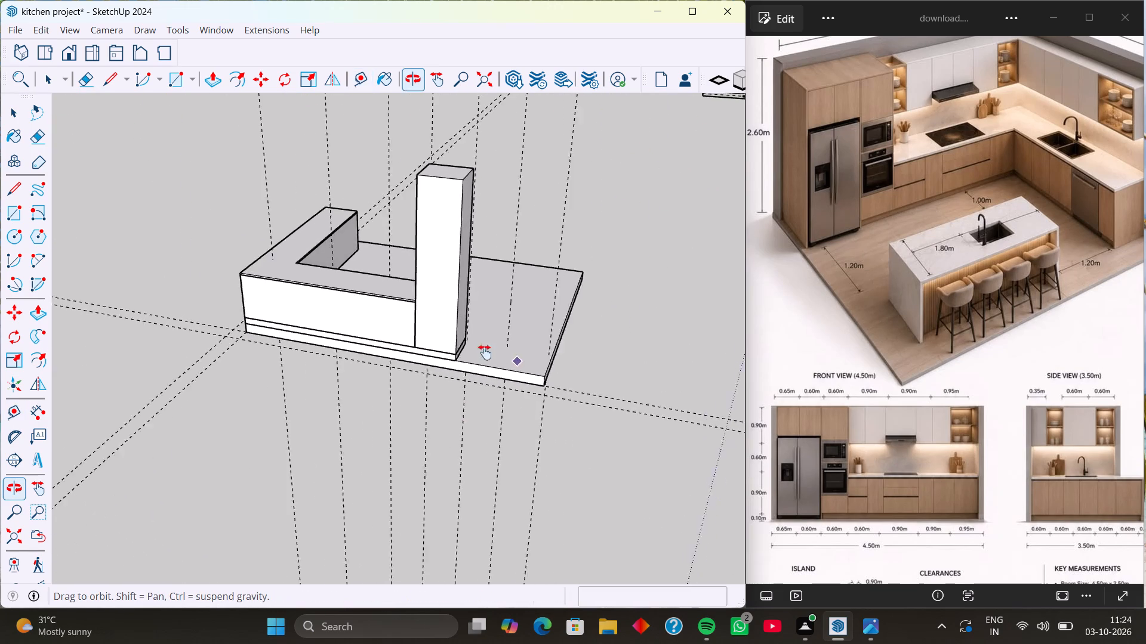
pyautogui.moveTo(485, 352); pyautogui.dragTo(408, 335, button='middle')
pyautogui.moveTo(432, 367); pyautogui.dragTo(455, 382, button='middle')
pyautogui.scroll(7, 467, 330)
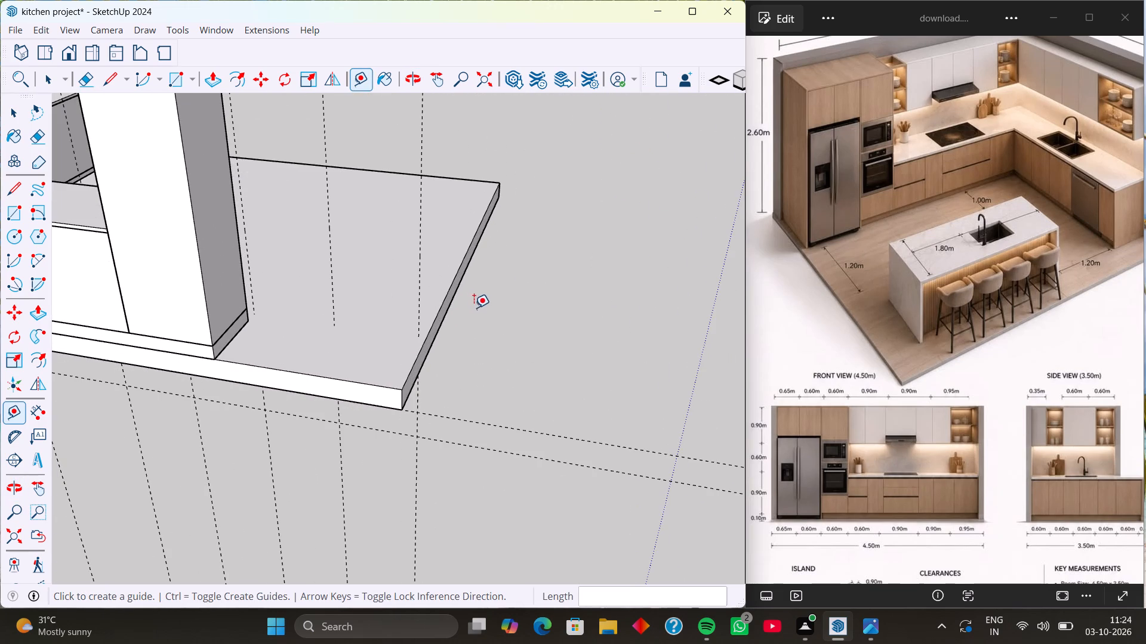
pyautogui.click(461, 289)
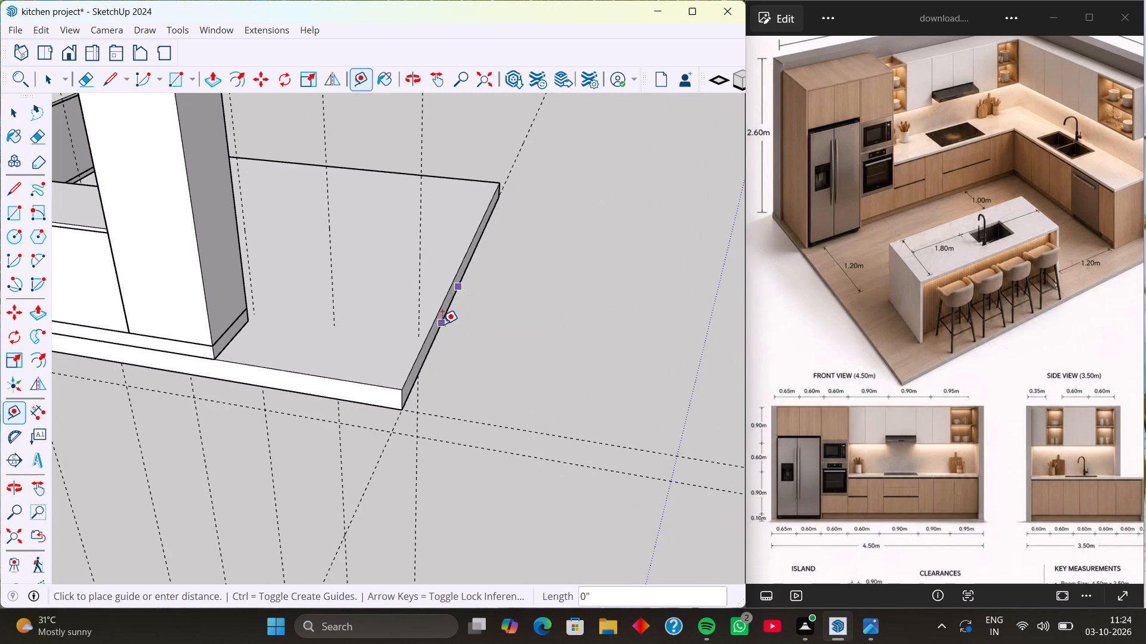
pyautogui.click(442, 324)
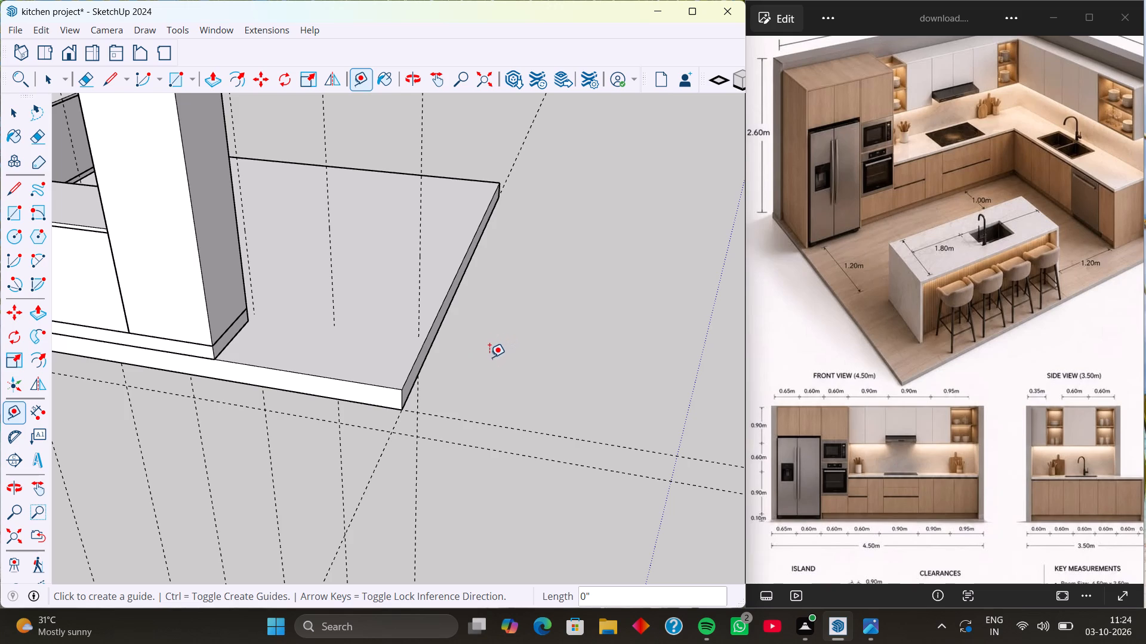
# Draw a 15' by 9" rectangle between the guides along the outside of the floor slab's back edge.
pyautogui.press('r')
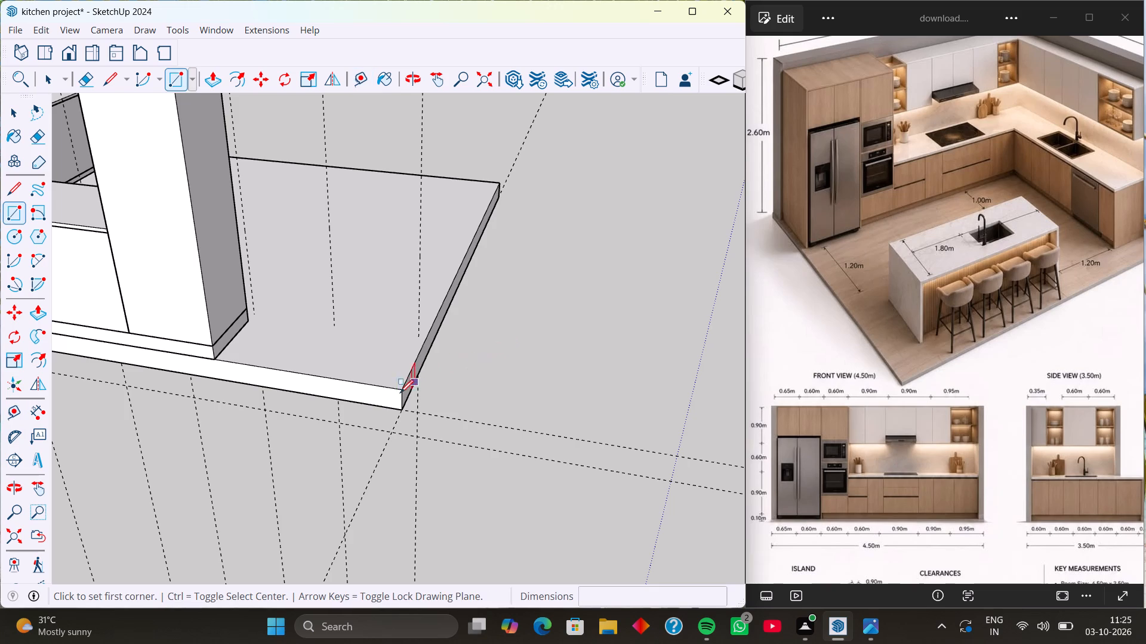
pyautogui.click(403, 411)
pyautogui.scroll(-5, 268, 401)
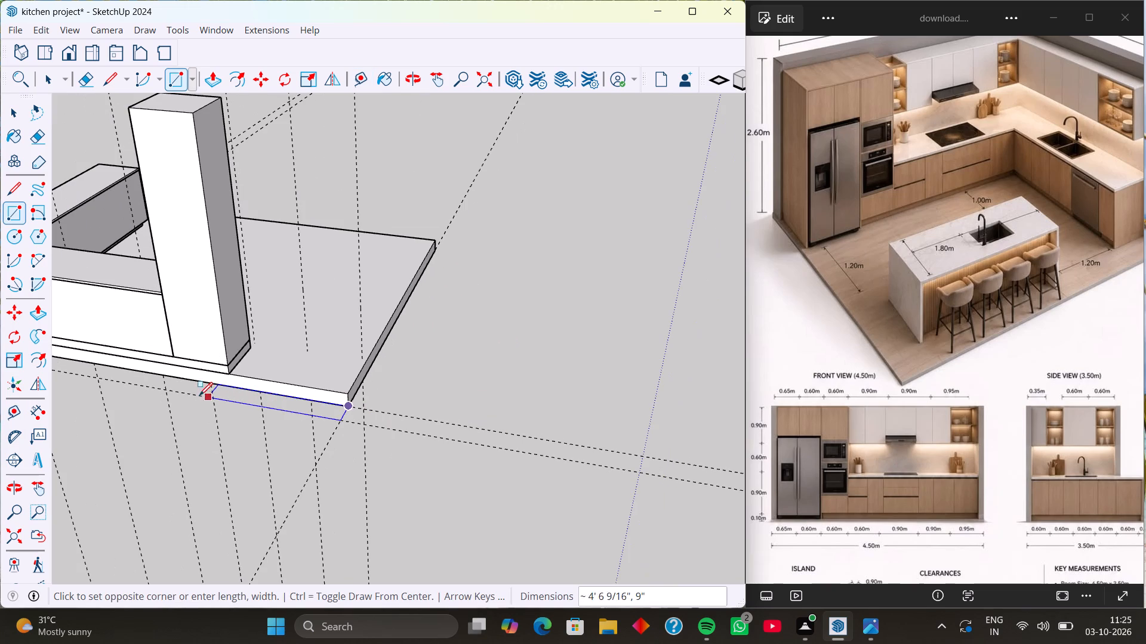
pyautogui.keyDown('shift'); pyautogui.moveTo(176, 386); pyautogui.dragTo(486, 445, button='middle'); pyautogui.keyUp('shift')
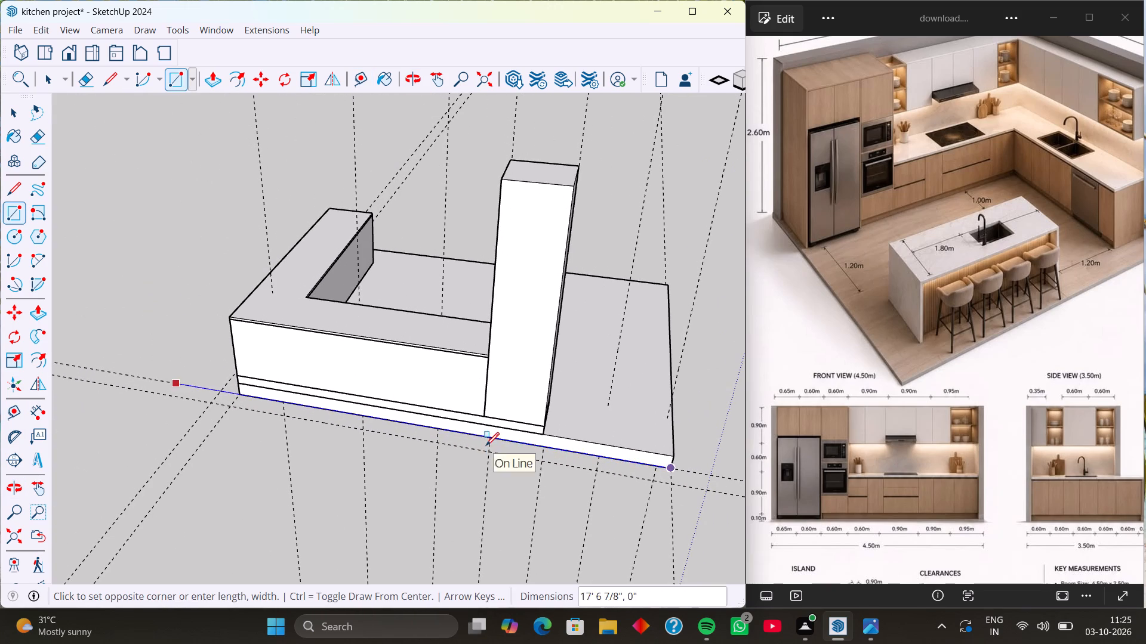
pyautogui.scroll(9, 226, 410)
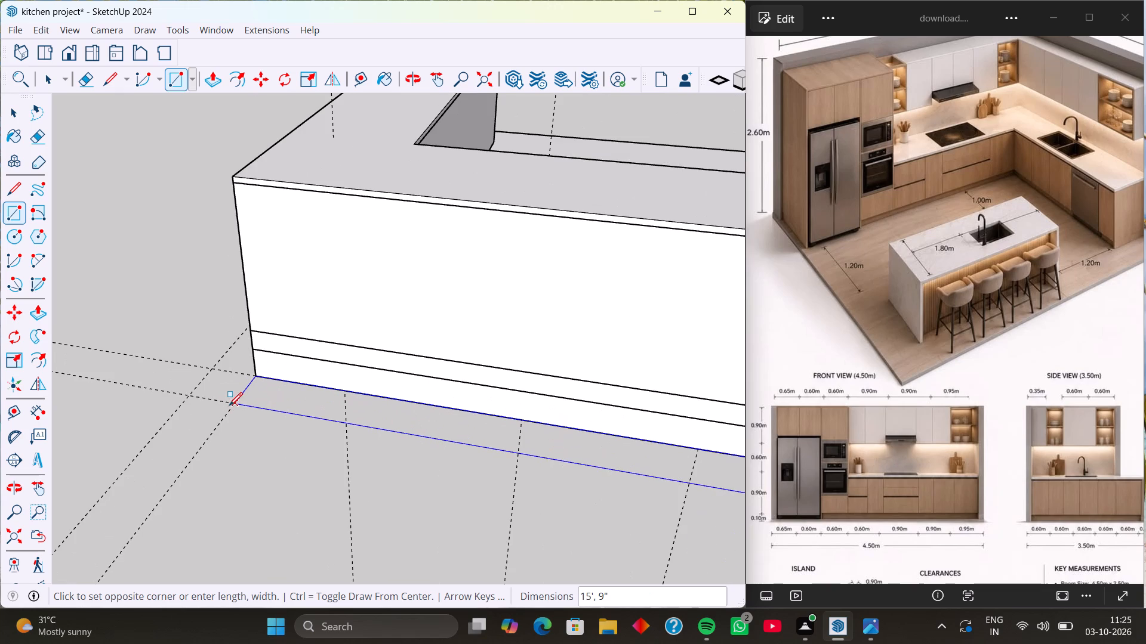
pyautogui.click(233, 405)
# Draw a 9" by 12' 9" rectangle outside the slab's side edge by the base run, reaching the back strip's outer corner.
pyautogui.scroll(-8, 284, 389)
pyautogui.moveTo(238, 399); pyautogui.dragTo(237, 399, button='middle')
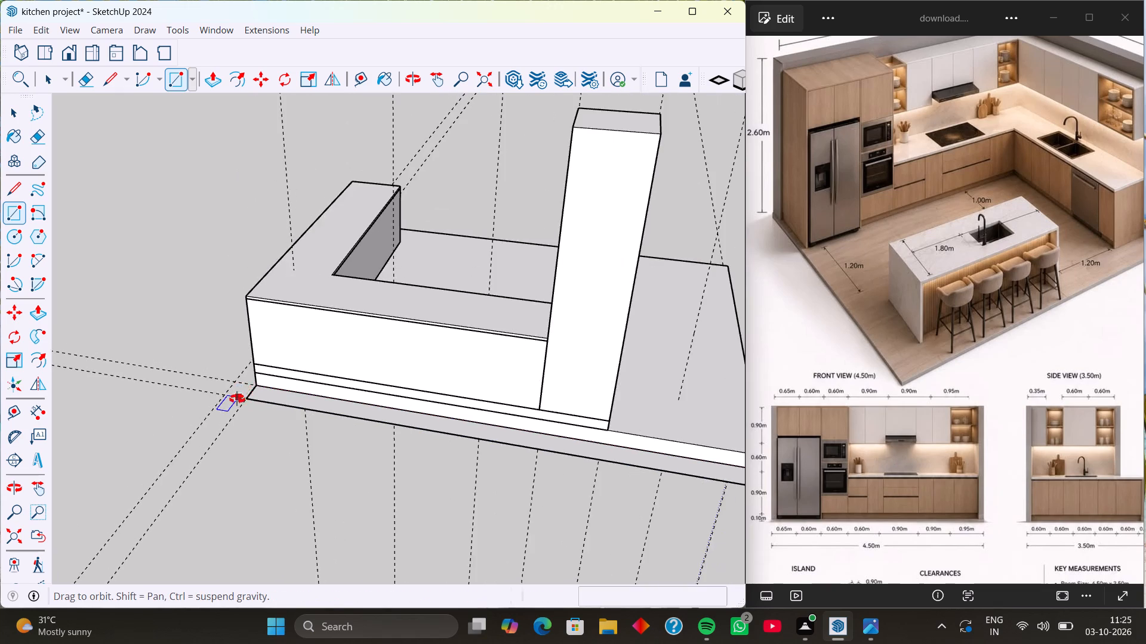
pyautogui.moveTo(237, 399); pyautogui.dragTo(492, 423, button='middle')
pyautogui.scroll(8, 224, 312)
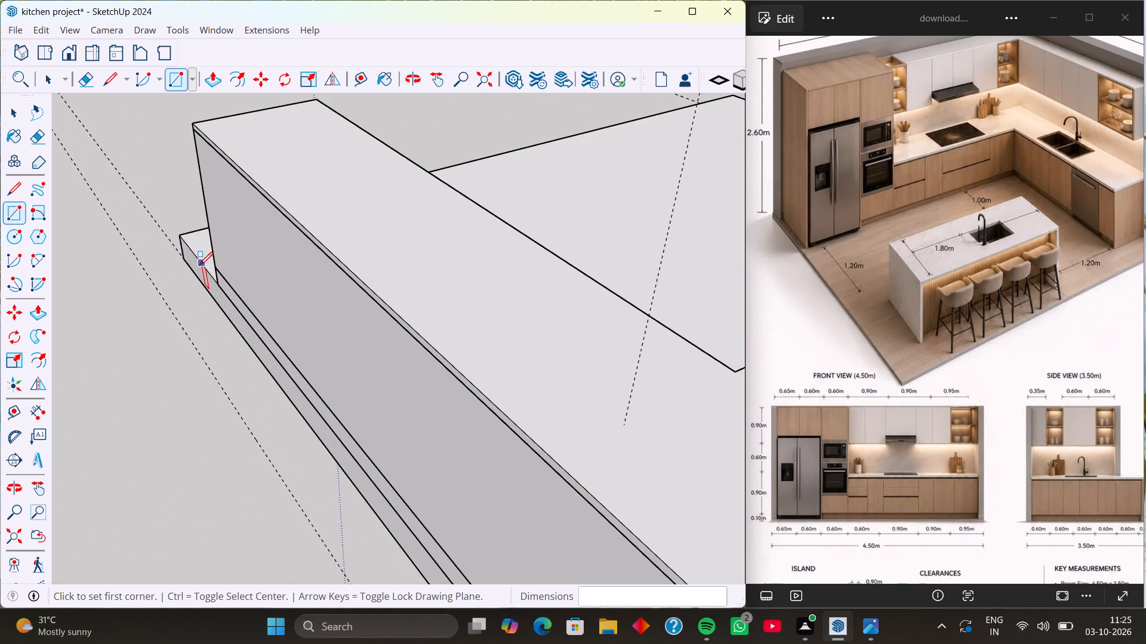
pyautogui.scroll(8, 174, 264)
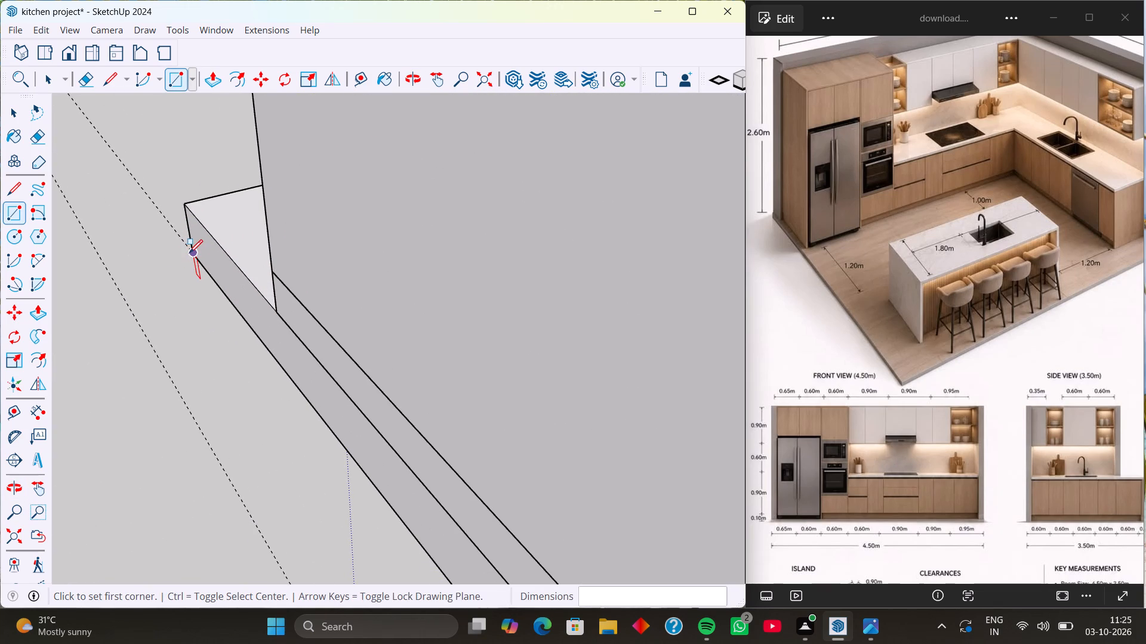
pyautogui.scroll(8, 187, 253)
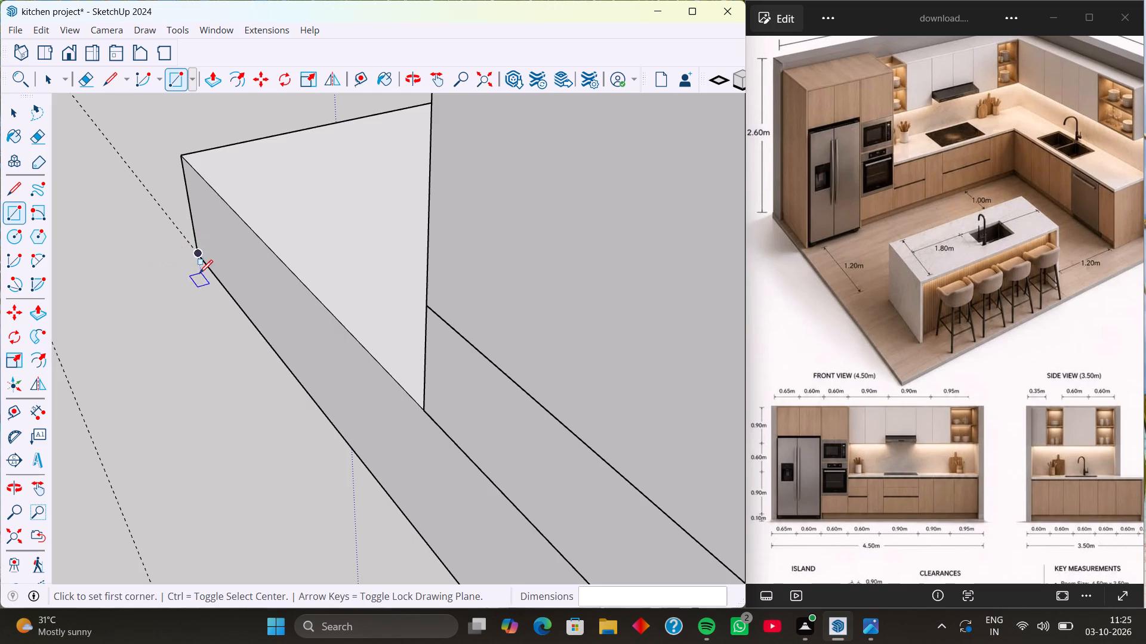
pyautogui.moveTo(198, 275); pyautogui.dragTo(258, 299, button='middle')
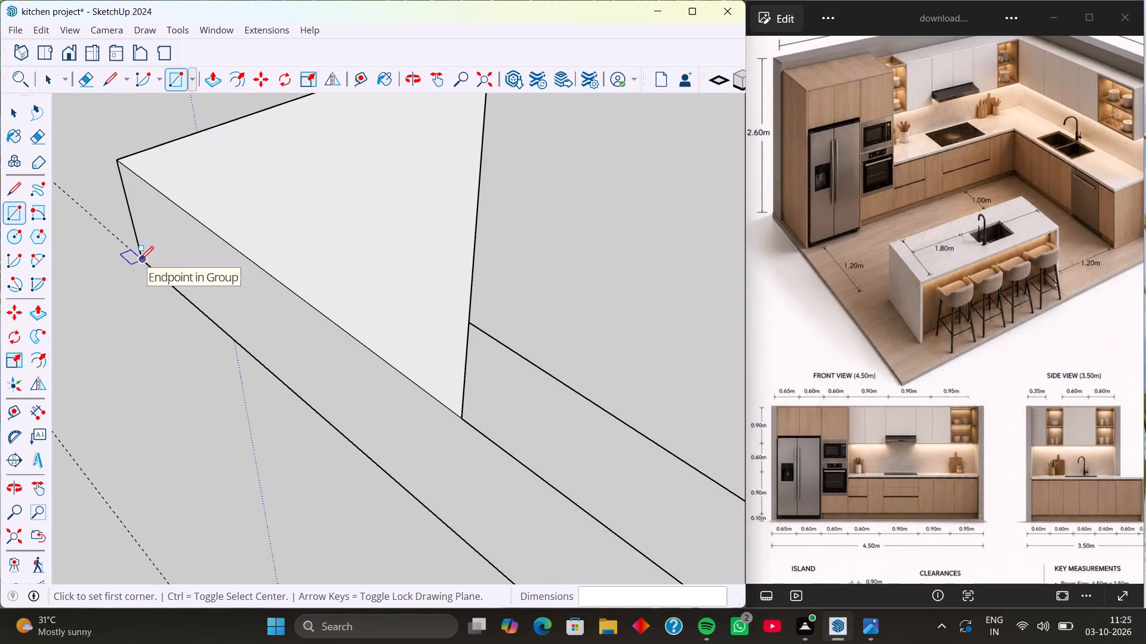
pyautogui.click(140, 259)
pyautogui.scroll(-9, 152, 406)
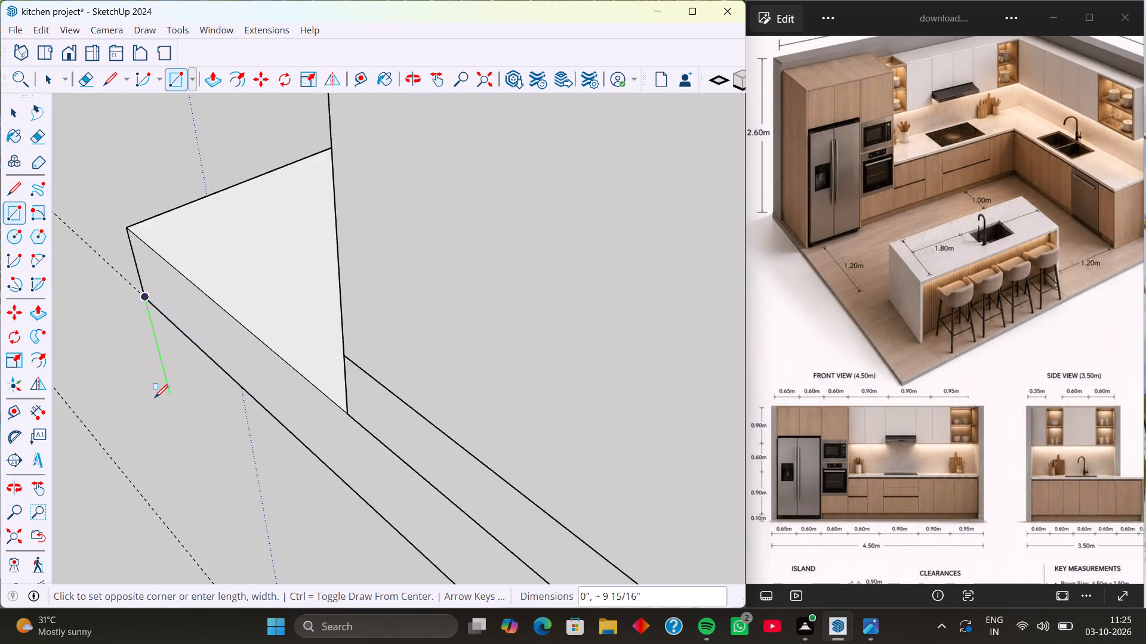
pyautogui.scroll(-4, 155, 398)
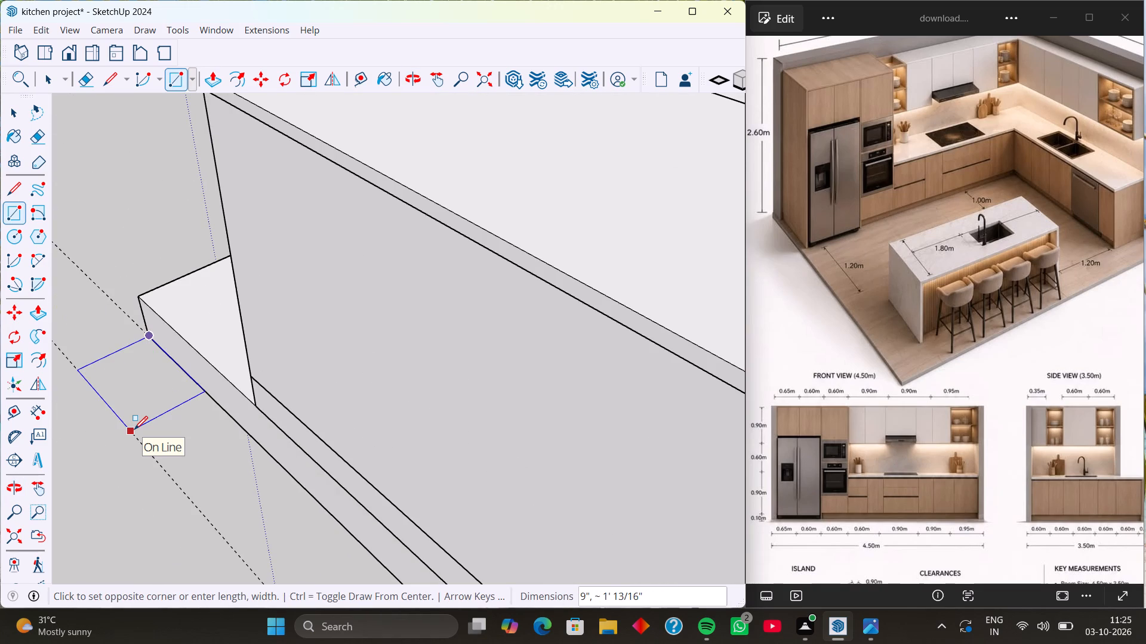
pyautogui.scroll(-6, 134, 429)
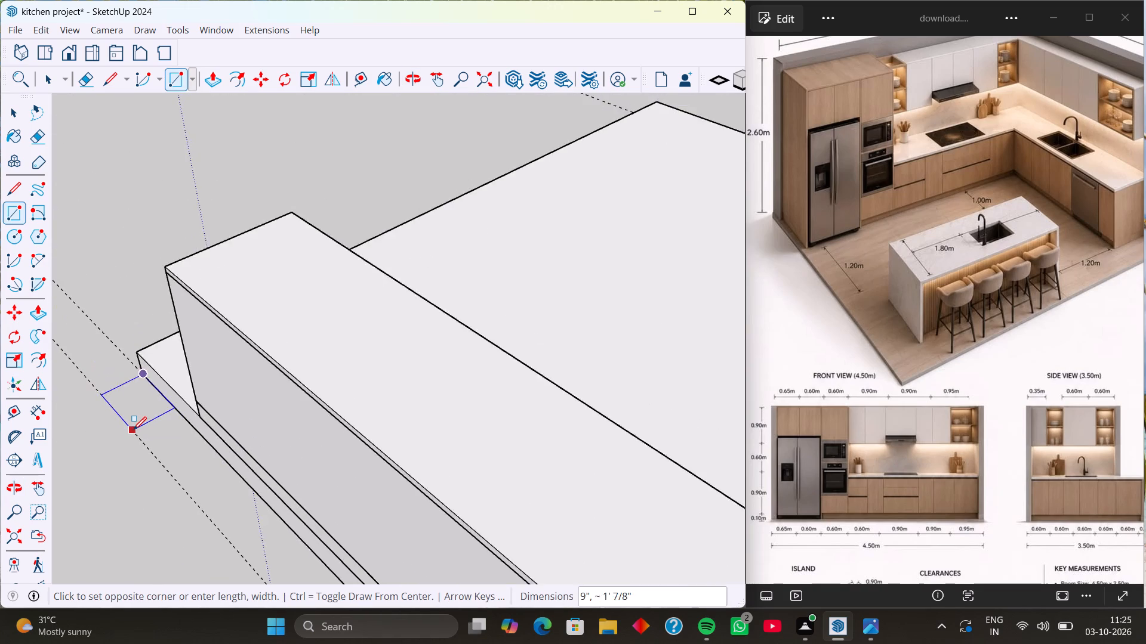
pyautogui.scroll(-7, 133, 430)
pyautogui.keyDown('shift'); pyautogui.moveTo(189, 547); pyautogui.dragTo(121, 364, button='middle'); pyautogui.keyUp('shift')
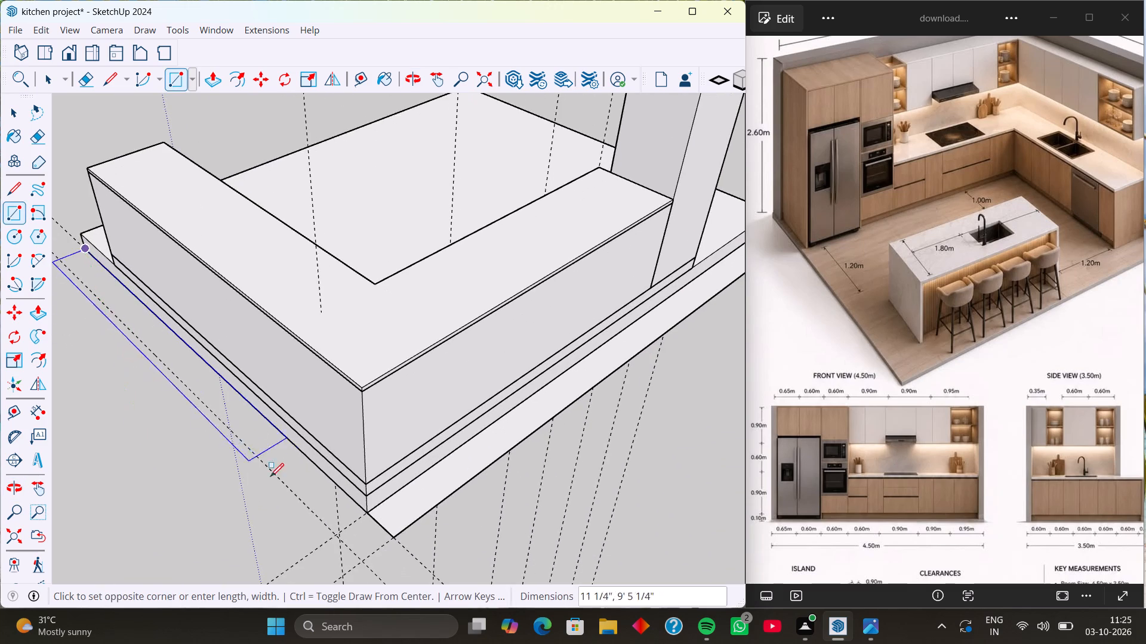
pyautogui.keyDown('shift'); pyautogui.moveTo(274, 485); pyautogui.dragTo(145, 354, button='middle'); pyautogui.keyUp('shift')
pyautogui.scroll(7, 226, 418)
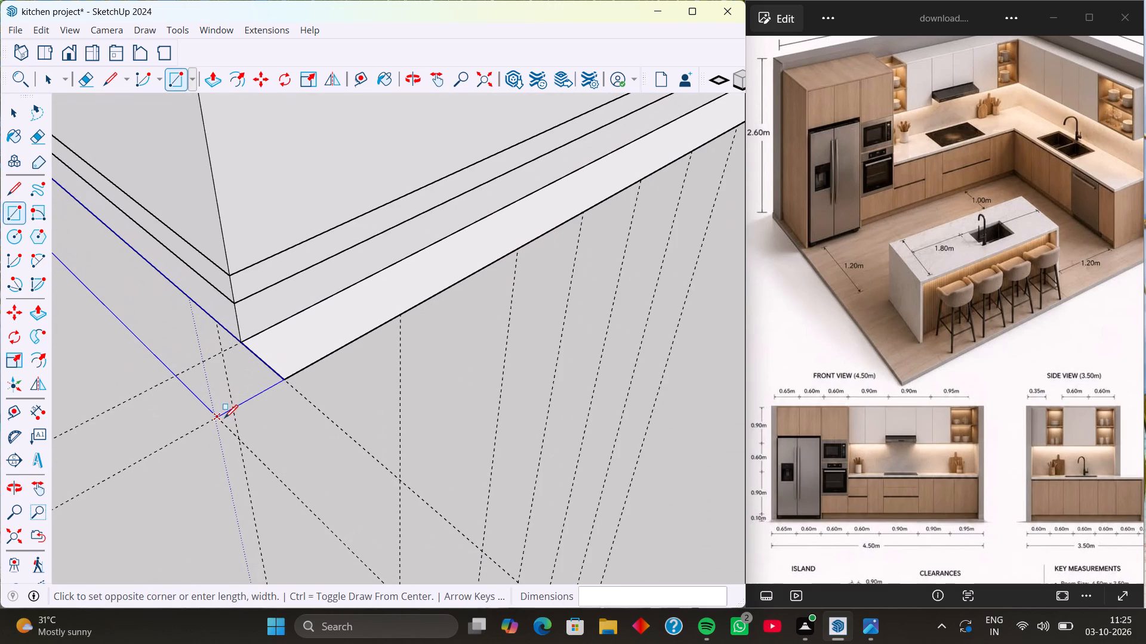
pyautogui.click(218, 416)
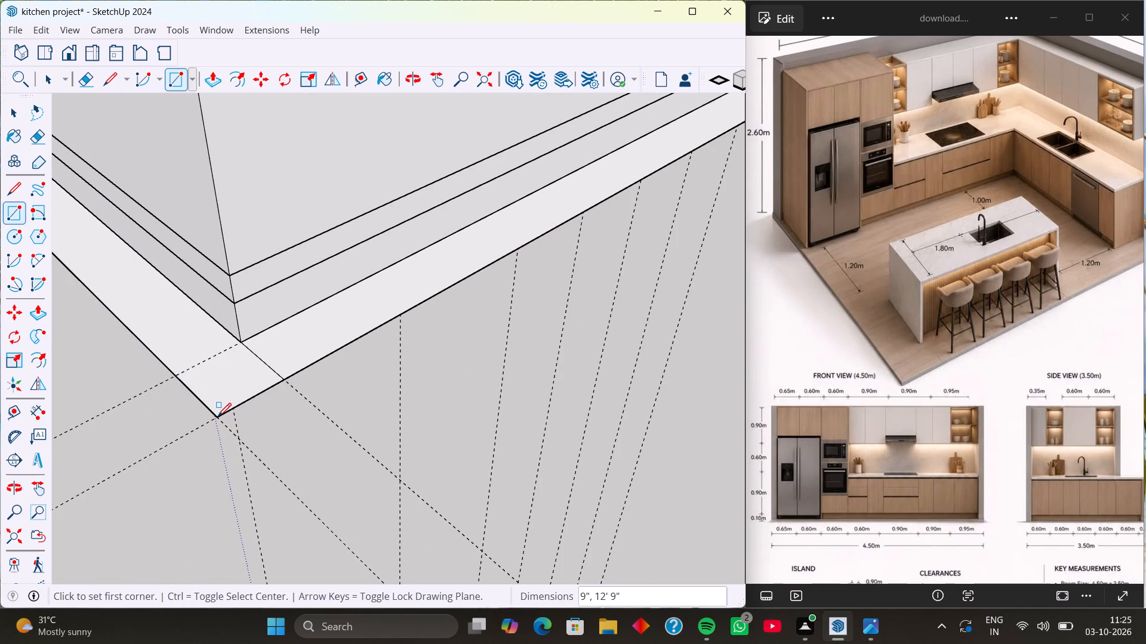
# Erase the dividing edge at the corner to merge the two wall strips into one L-shaped face.
pyautogui.press('e')
pyautogui.moveTo(245, 367); pyautogui.dragTo(276, 358)
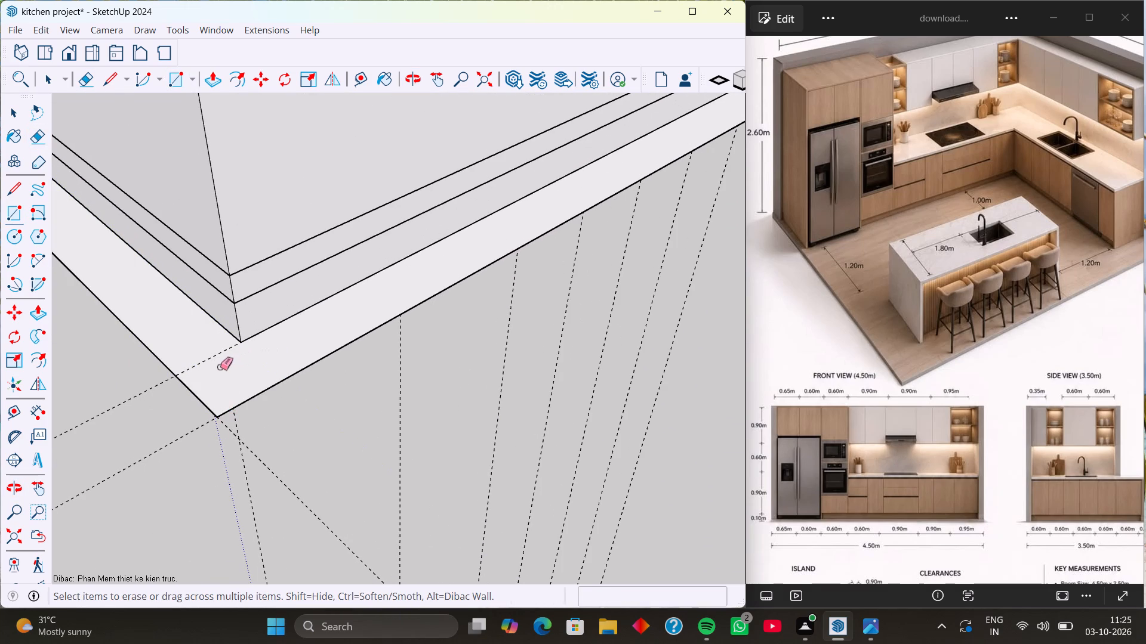
# Push/Pull the L-shaped strip upward 10' 6" to form the two kitchen walls.
pyautogui.press('p')
pyautogui.click(240, 377)
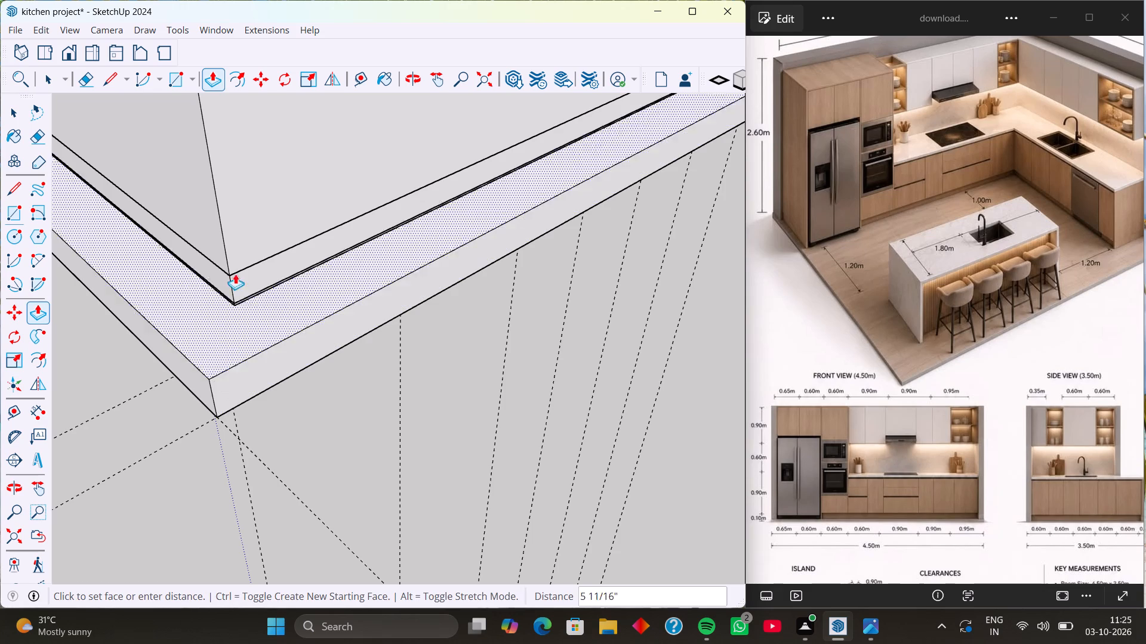
pyautogui.scroll(-8, 230, 237)
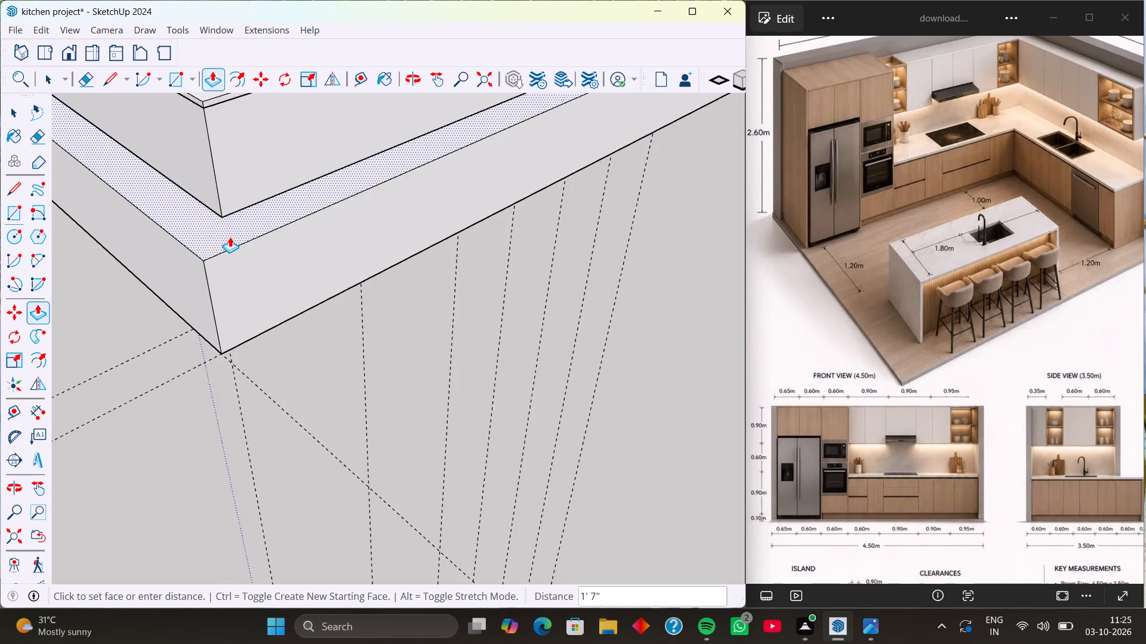
pyautogui.scroll(-12, 230, 237)
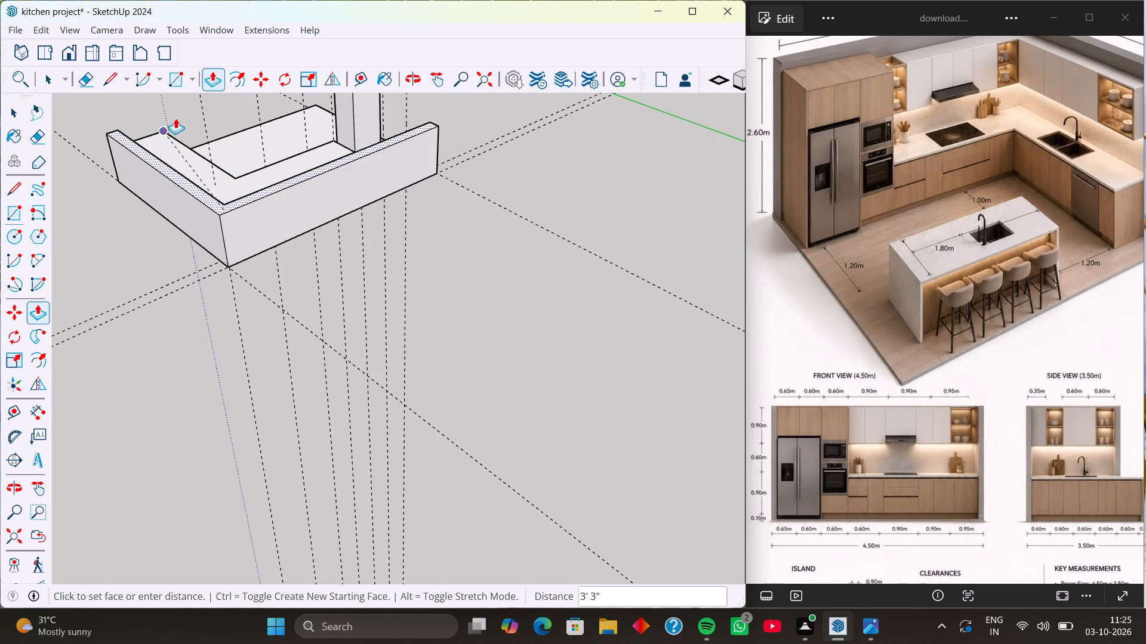
pyautogui.moveTo(196, 110); pyautogui.dragTo(186, 297, button='middle')
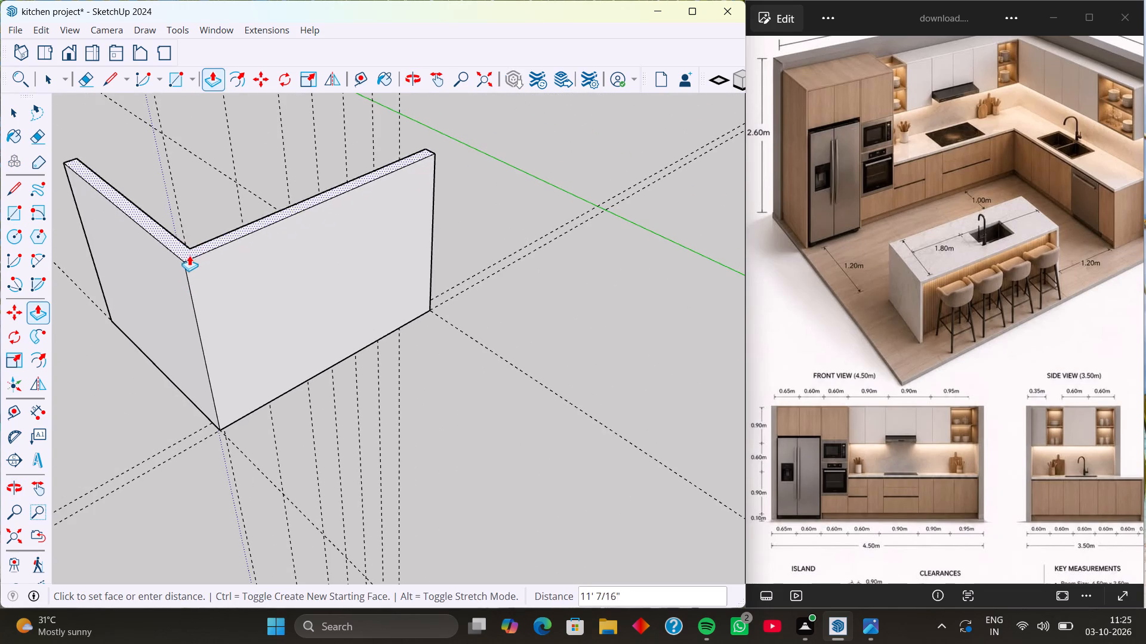
pyautogui.write("10'6")
pyautogui.press('Return')
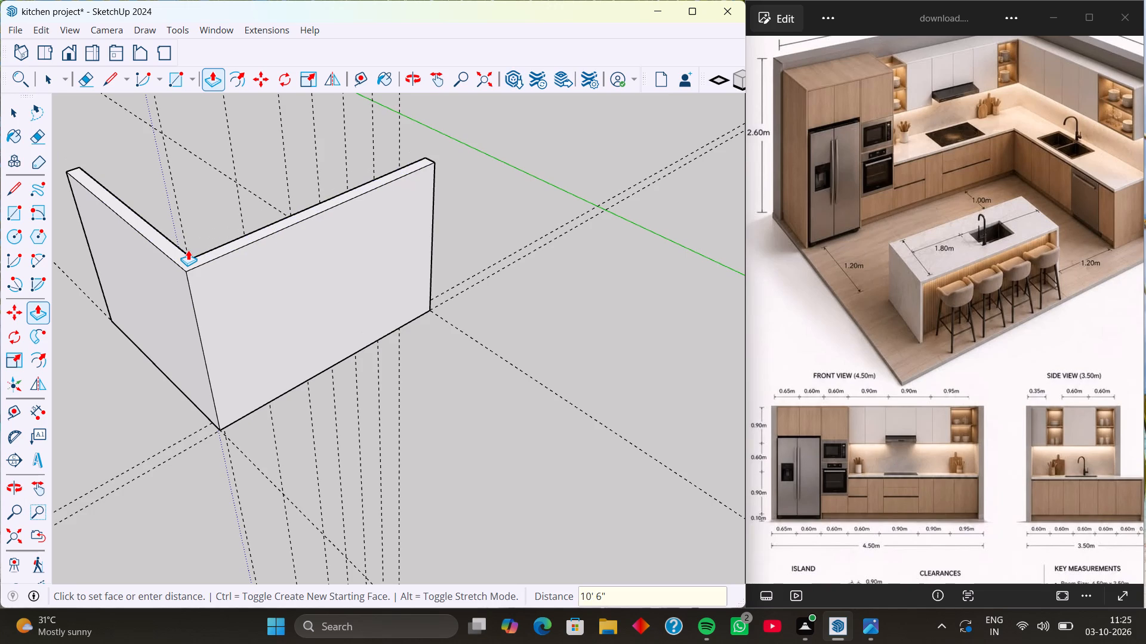
# Select all the connected geometry of the two walls, make it a group, and clear the selection.
pyautogui.moveTo(201, 270); pyautogui.dragTo(500, 212, button='middle')
pyautogui.moveTo(331, 273); pyautogui.dragTo(542, 258, button='middle')
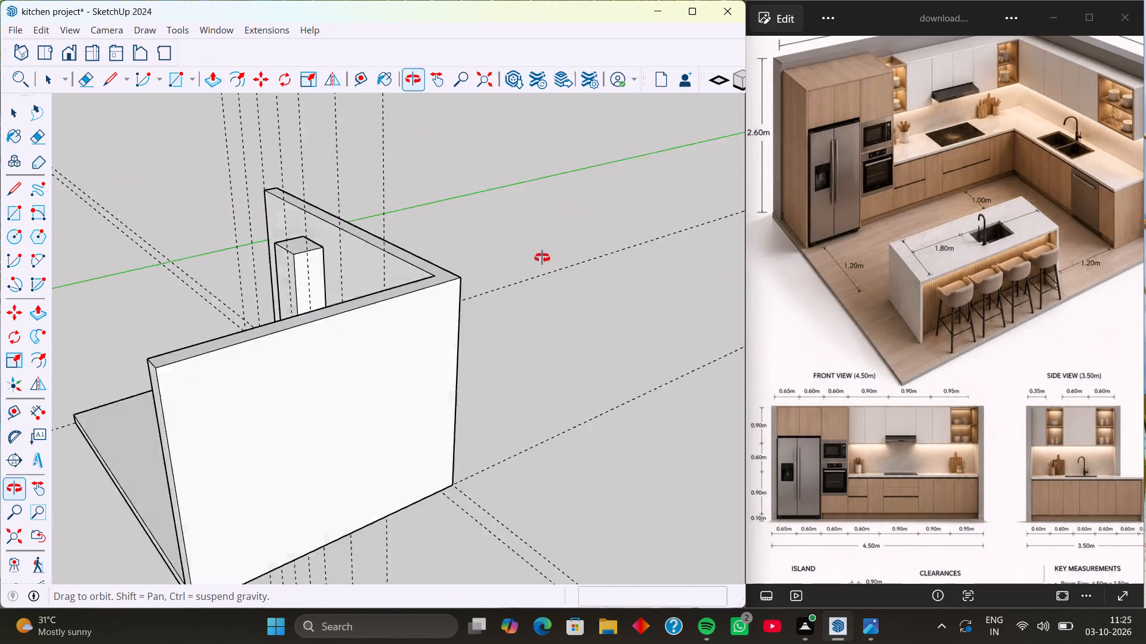
pyautogui.moveTo(542, 258); pyautogui.dragTo(566, 248, button='middle')
pyautogui.moveTo(383, 279); pyautogui.dragTo(592, 271, button='middle')
pyautogui.moveTo(492, 302); pyautogui.dragTo(605, 304, button='middle')
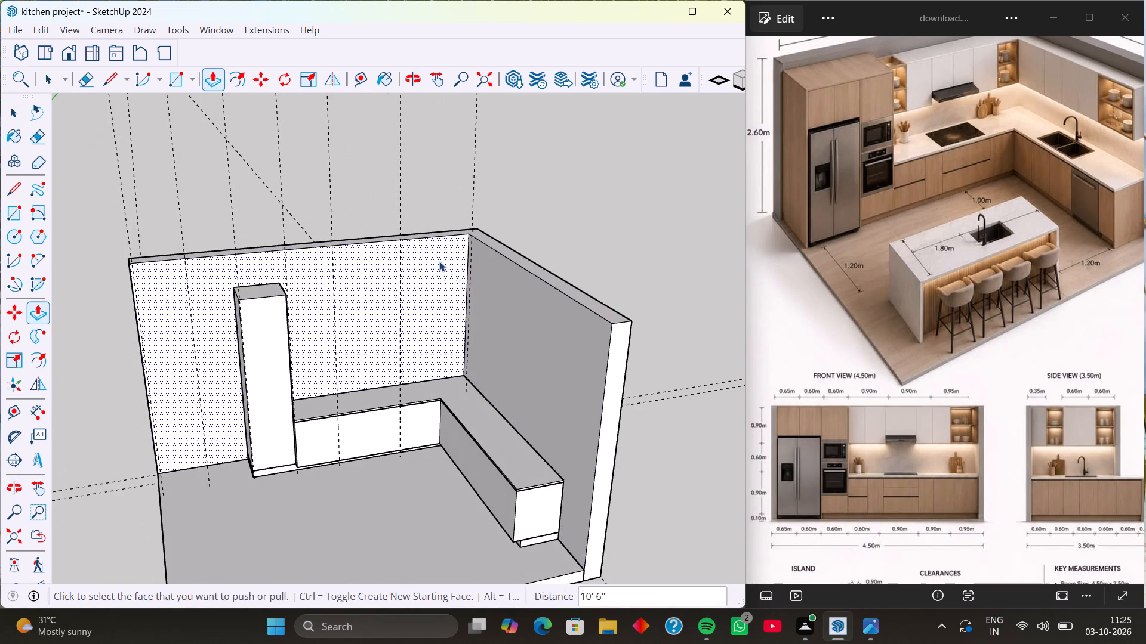
pyautogui.press('space')
pyautogui.tripleClick(422, 261)
pyautogui.tripleClick(423, 261)
pyautogui.tripleClick(425, 261)
pyautogui.tripleClick(425, 261)
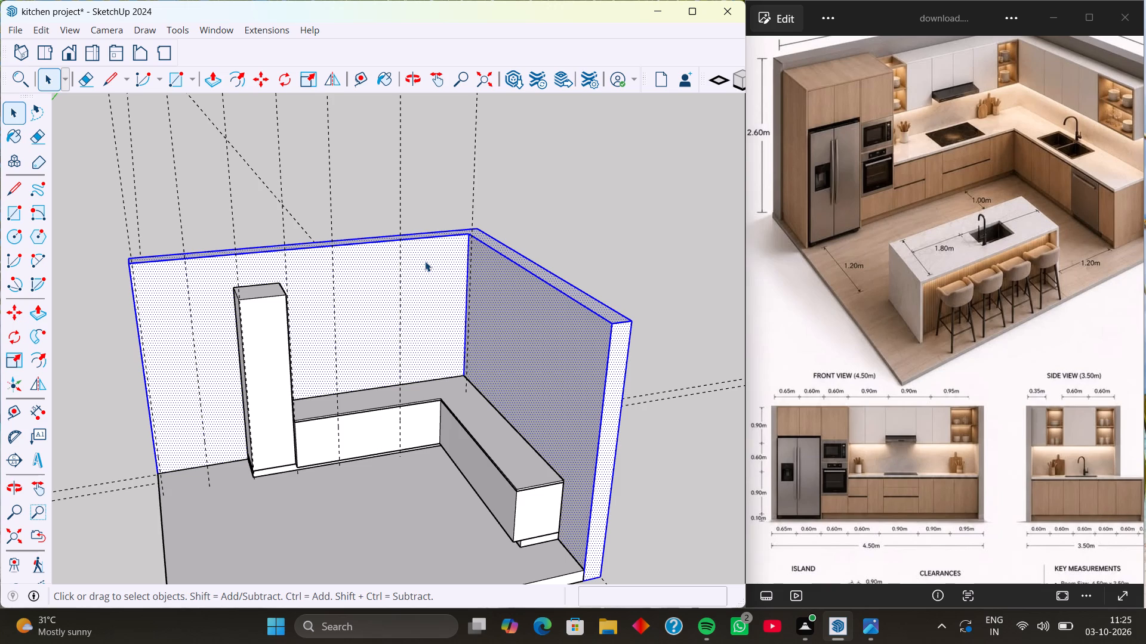
pyautogui.click(425, 261)
pyautogui.rightClick(425, 261)
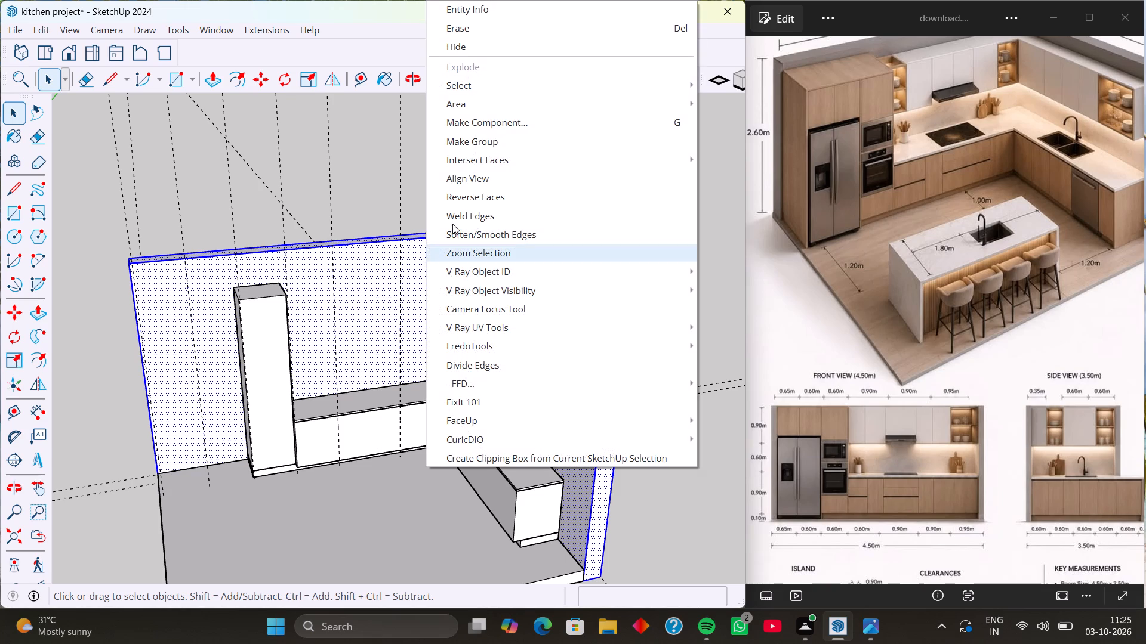
pyautogui.click(482, 141)
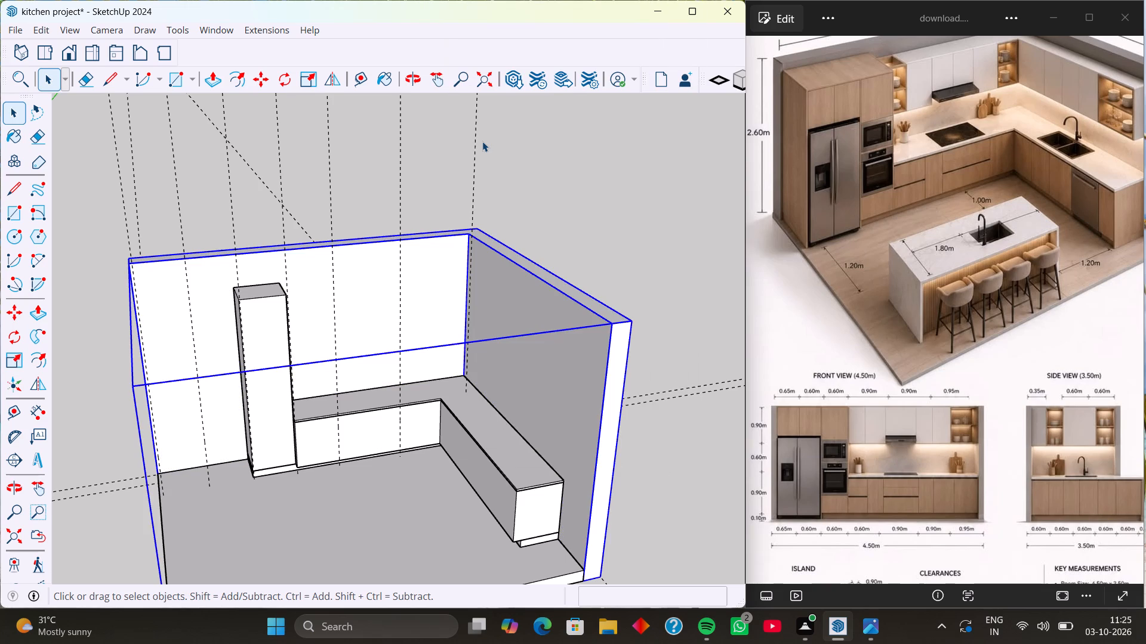
pyautogui.click(559, 244)
# Open the tall unit's group for editing and pull its top face up about 1' 5 9/16".
pyautogui.moveTo(498, 272); pyautogui.dragTo(556, 297, button='middle')
pyautogui.moveTo(423, 284); pyautogui.dragTo(441, 330, button='middle')
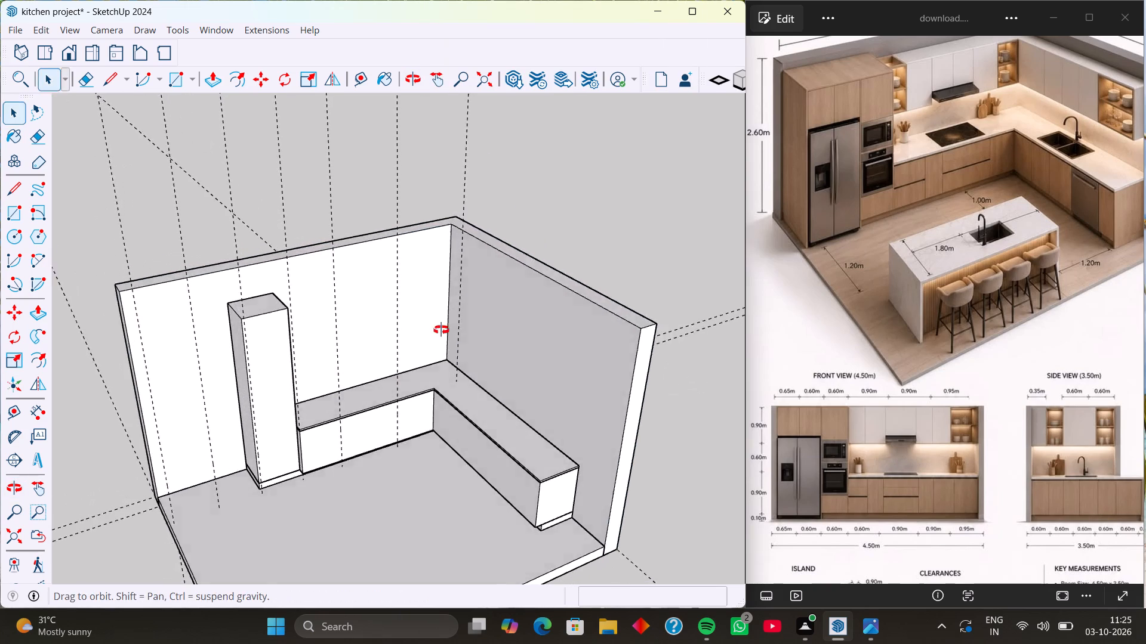
pyautogui.moveTo(441, 330); pyautogui.dragTo(443, 365, button='middle')
pyautogui.moveTo(332, 346); pyautogui.dragTo(309, 408, button='middle')
pyautogui.moveTo(282, 380); pyautogui.dragTo(227, 332, button='middle')
pyautogui.scroll(4, 227, 292)
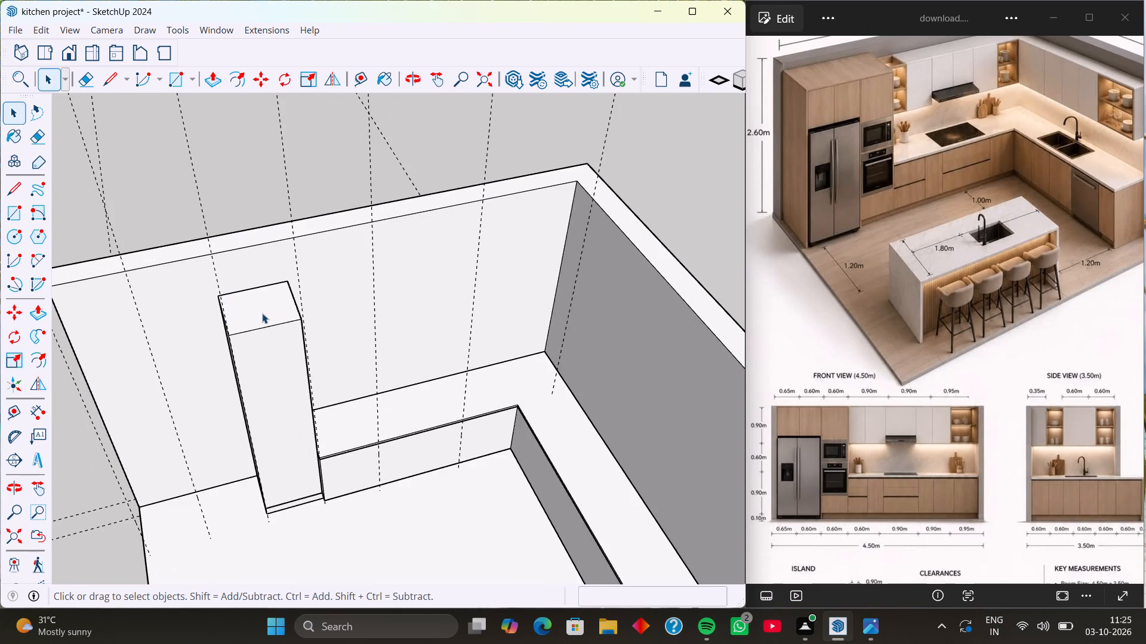
pyautogui.tripleClick(262, 313)
pyautogui.click(262, 313)
pyautogui.click(258, 311)
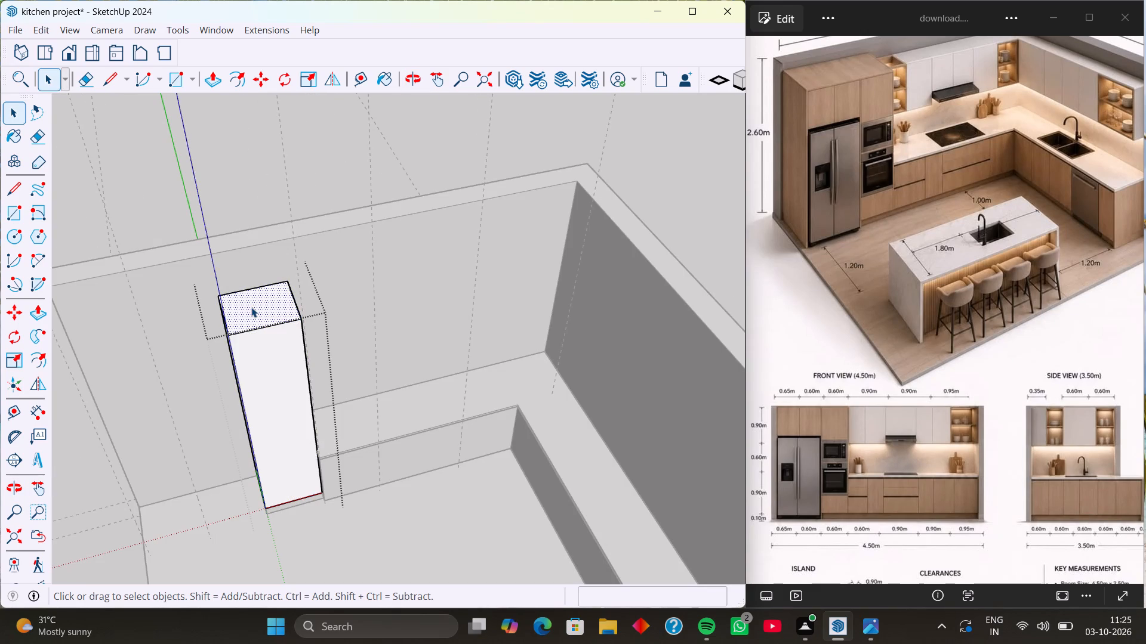
pyautogui.press('p')
pyautogui.click(251, 306)
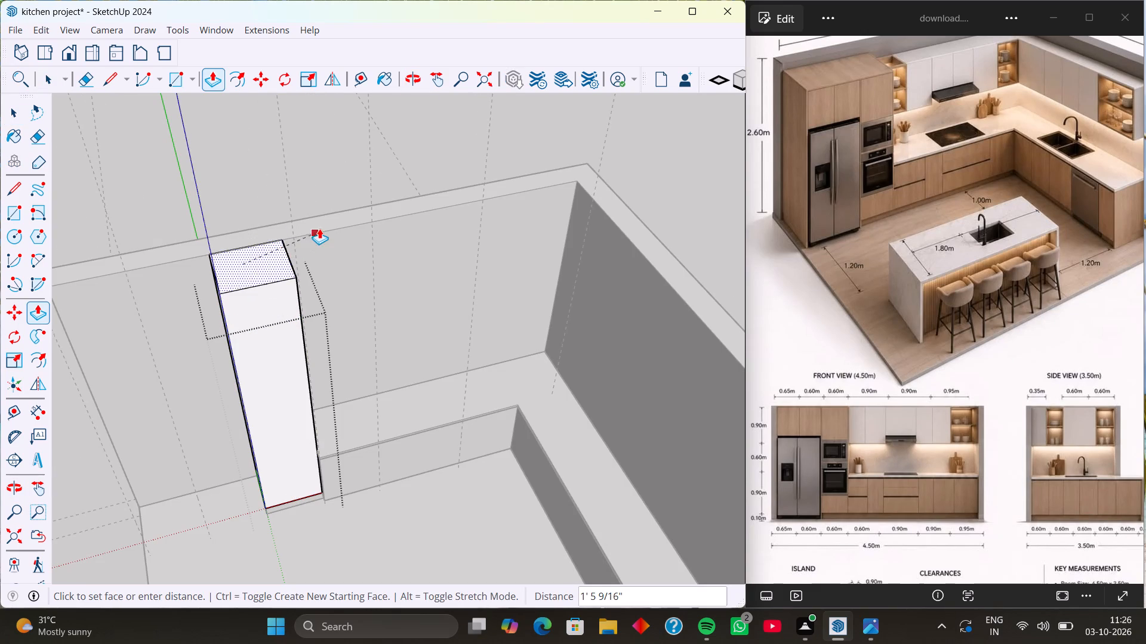
pyautogui.click(335, 225)
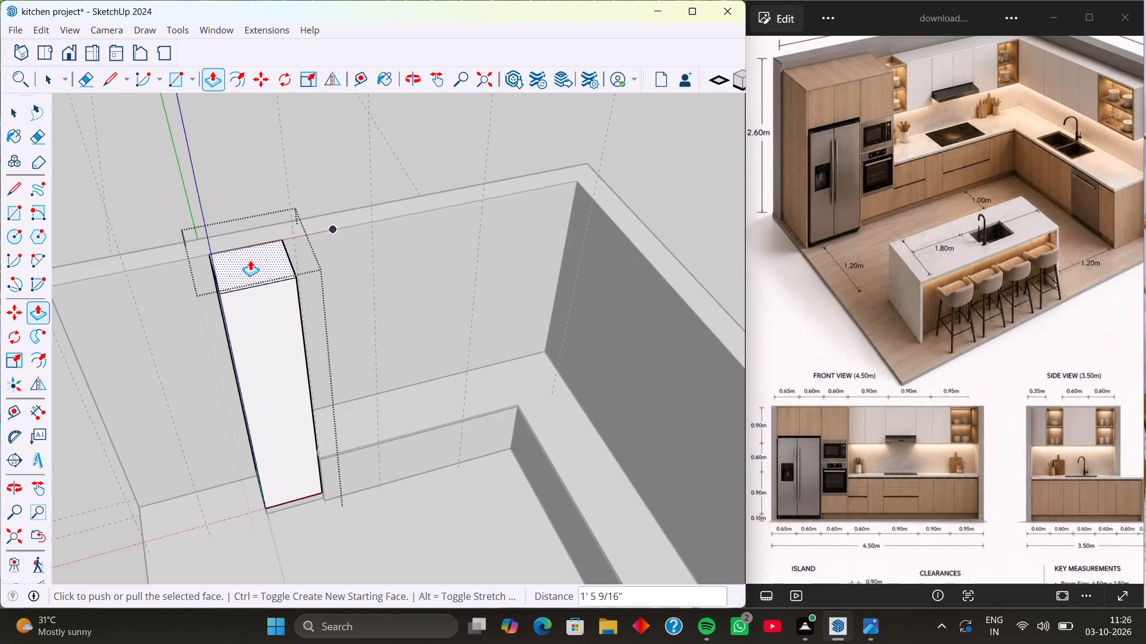
# Push the tall unit's top face down 6" and leave the group.
pyautogui.click(250, 260)
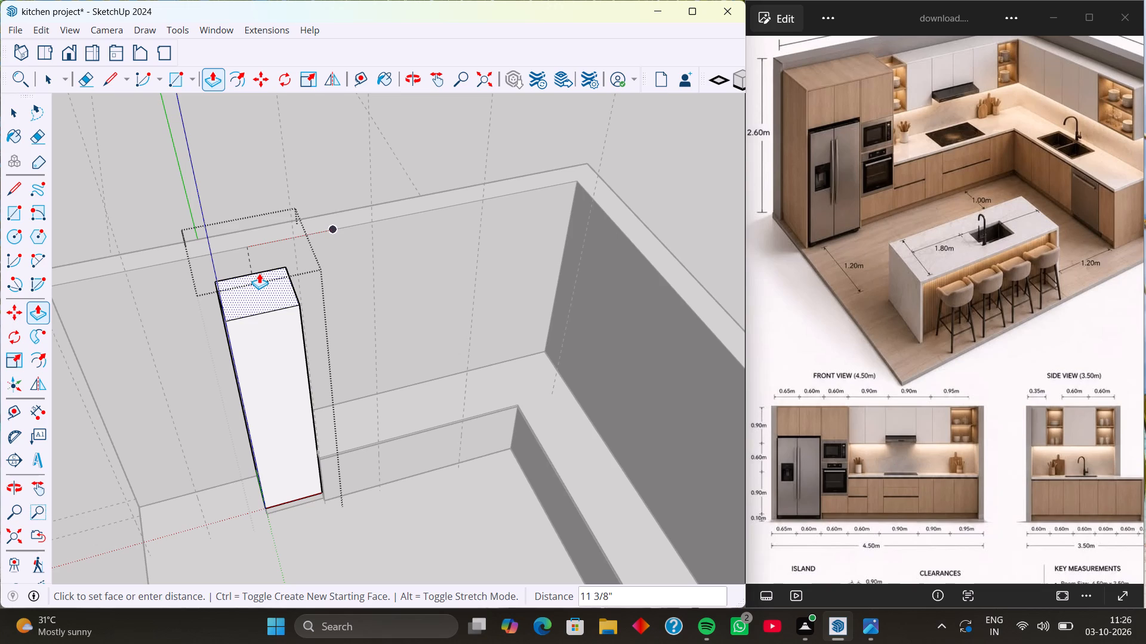
pyautogui.press('6')
pyautogui.press('Return')
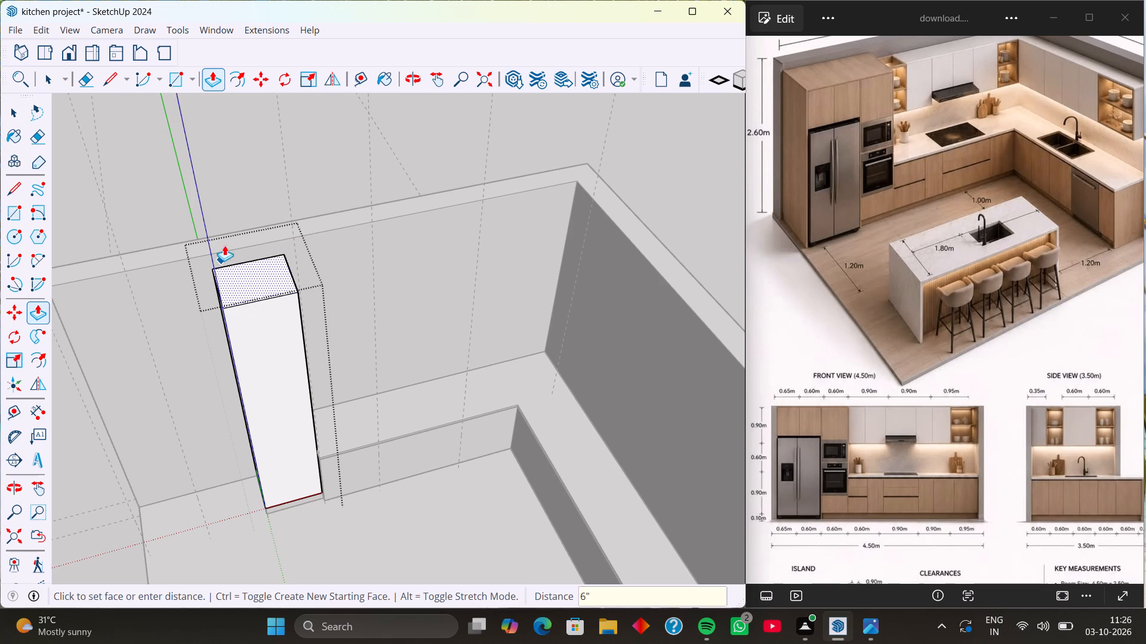
pyautogui.press('space')
pyautogui.click(361, 172)
pyautogui.moveTo(332, 267); pyautogui.dragTo(335, 241, button='middle')
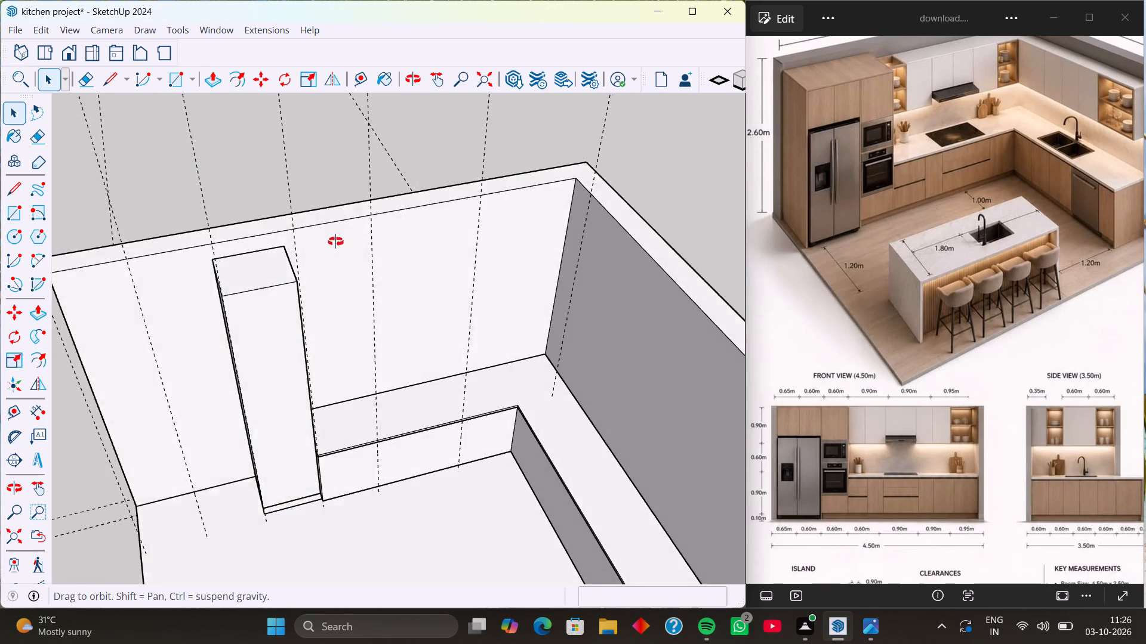
pyautogui.moveTo(335, 241); pyautogui.dragTo(361, 168, button='middle')
pyautogui.moveTo(358, 270); pyautogui.dragTo(306, 274, button='middle')
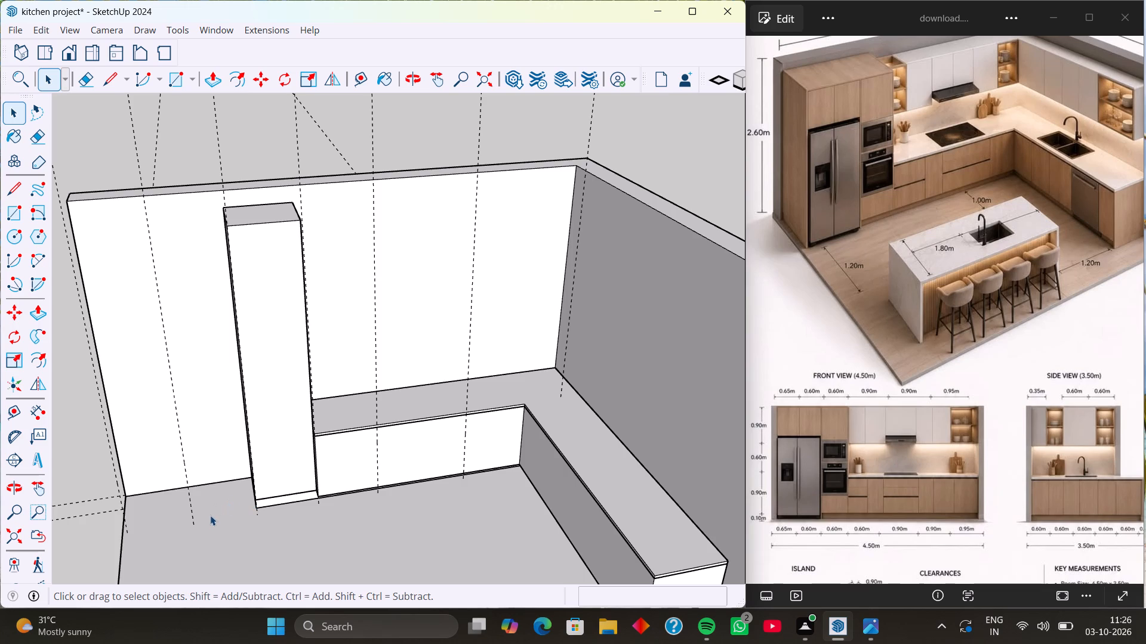
# Draw a rectangle about 3' 11 1/4" by 2' on the floor along the back wall, ending at the tall unit's side.
pyautogui.moveTo(211, 516); pyautogui.dragTo(215, 540, button='middle')
pyautogui.moveTo(215, 540); pyautogui.dragTo(215, 543, button='middle')
pyautogui.moveTo(205, 503); pyautogui.dragTo(374, 512, button='middle')
pyautogui.moveTo(382, 516); pyautogui.dragTo(389, 600, button='middle')
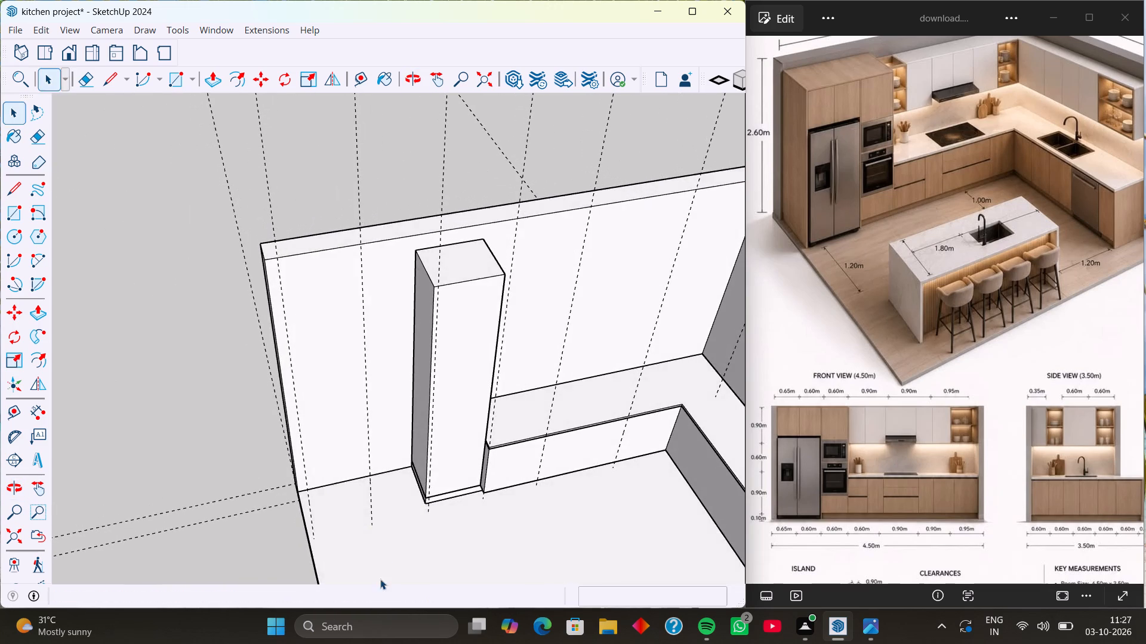
pyautogui.moveTo(386, 540); pyautogui.dragTo(362, 580, button='middle')
pyautogui.scroll(8, 304, 506)
pyautogui.moveTo(312, 514); pyautogui.dragTo(478, 509, button='middle')
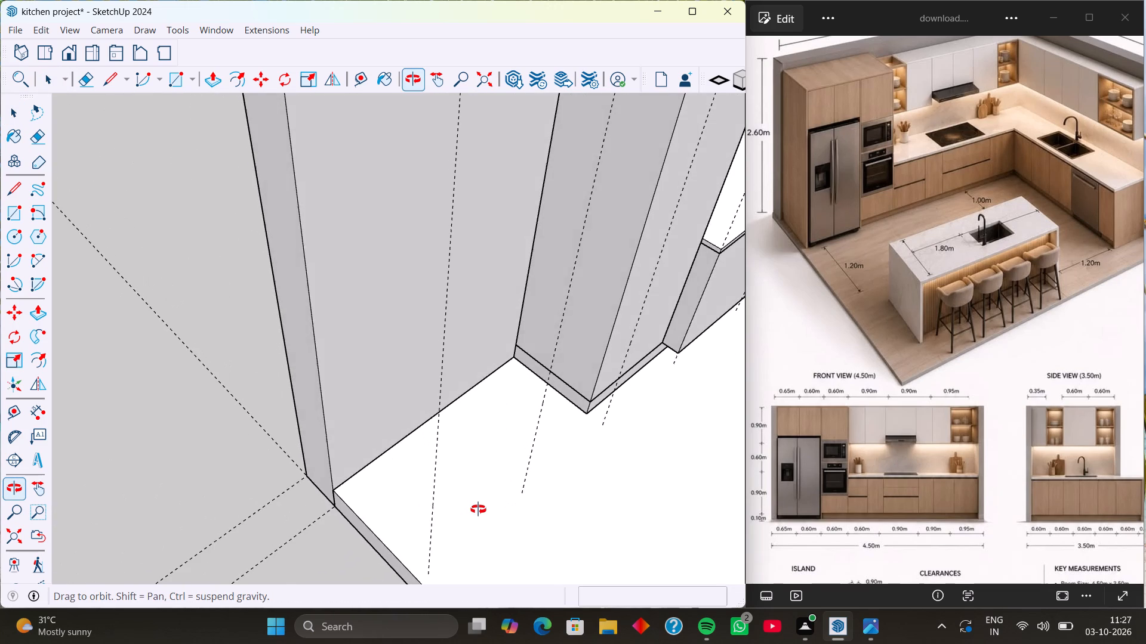
pyautogui.moveTo(478, 509); pyautogui.dragTo(333, 492, button='middle')
pyautogui.scroll(-1, 332, 493)
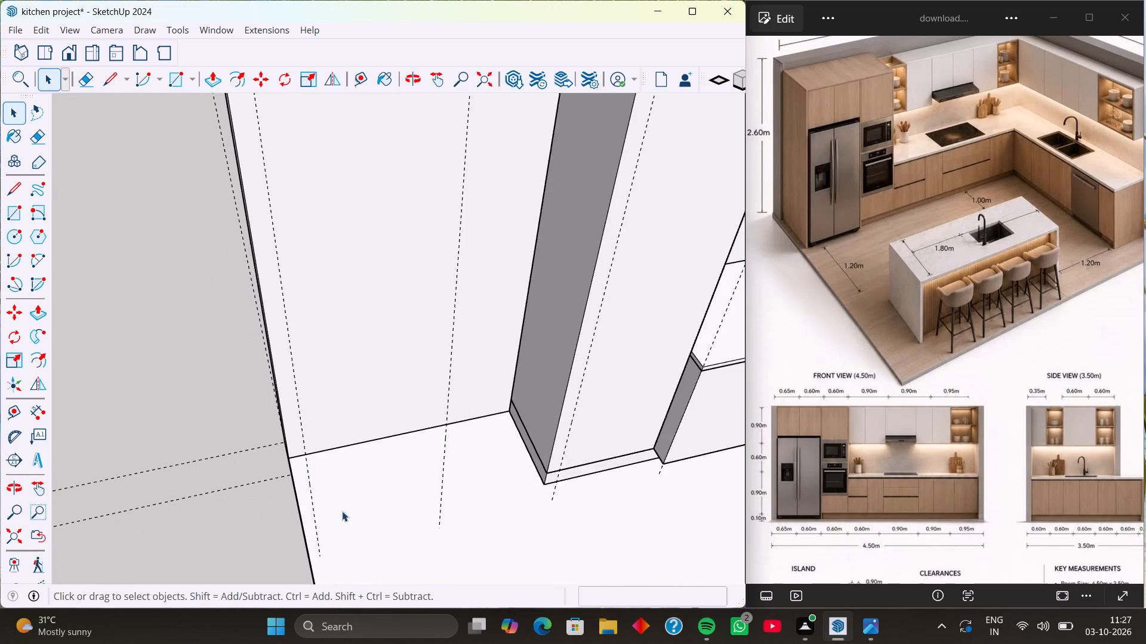
pyautogui.keyDown('shift'); pyautogui.moveTo(347, 515); pyautogui.dragTo(318, 443, button='middle'); pyautogui.keyUp('shift')
pyautogui.moveTo(328, 460); pyautogui.dragTo(278, 487, button='middle')
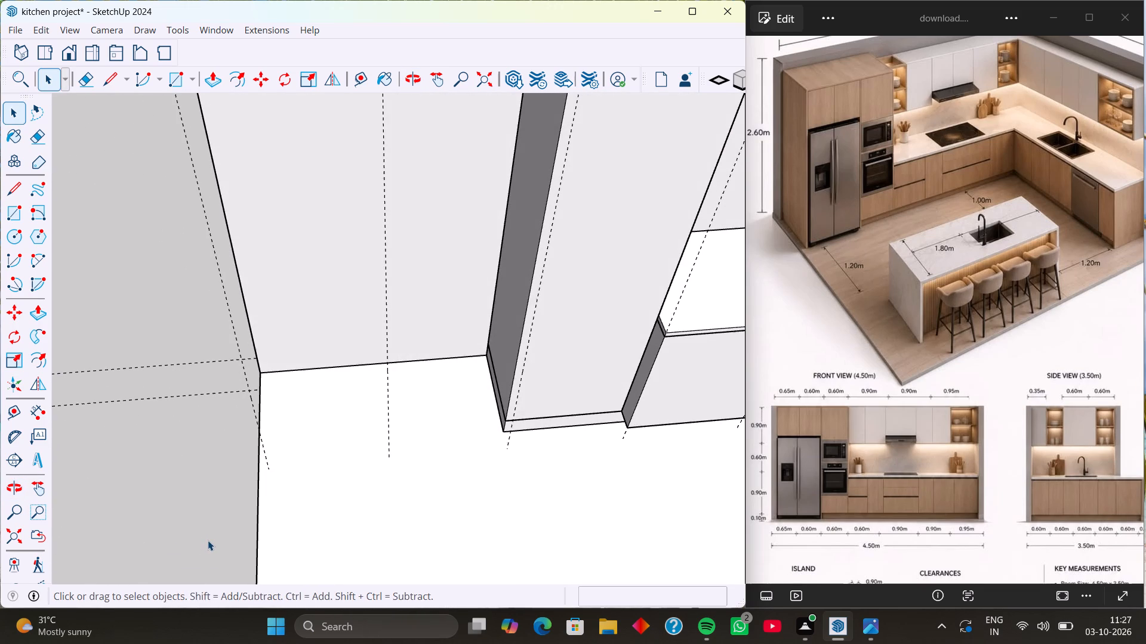
pyautogui.press('r')
pyautogui.scroll(1, 272, 502)
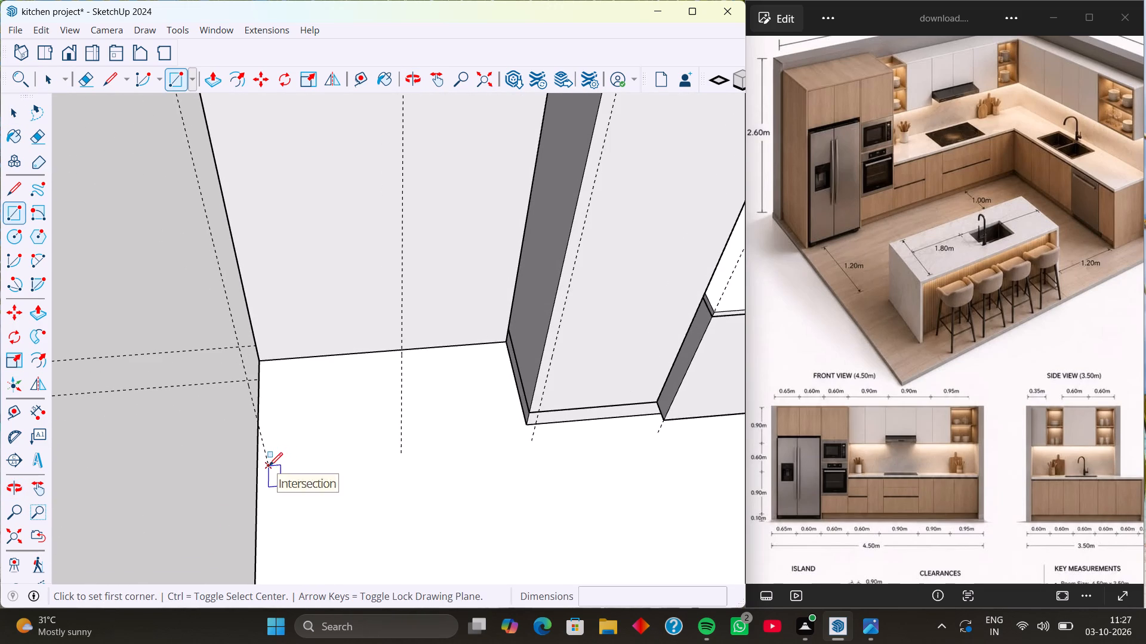
pyautogui.click(269, 464)
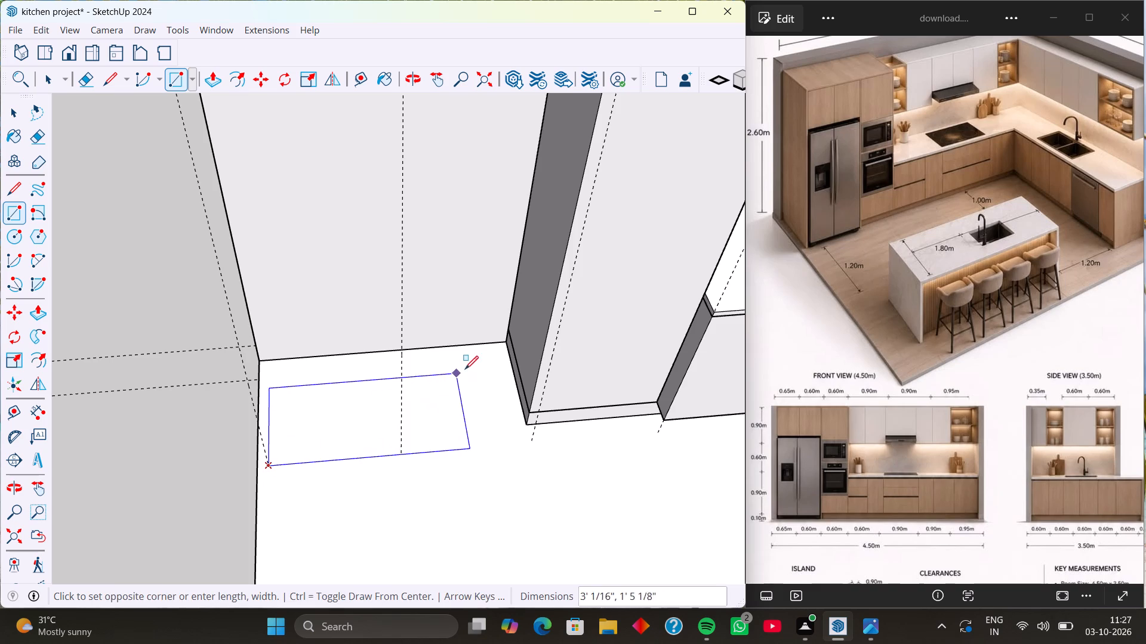
pyautogui.click(508, 338)
# Push/Pull the new floor rectangle up 2" to form a base slab.
pyautogui.moveTo(430, 377); pyautogui.dragTo(433, 385, button='middle')
pyautogui.press('p')
pyautogui.click(428, 396)
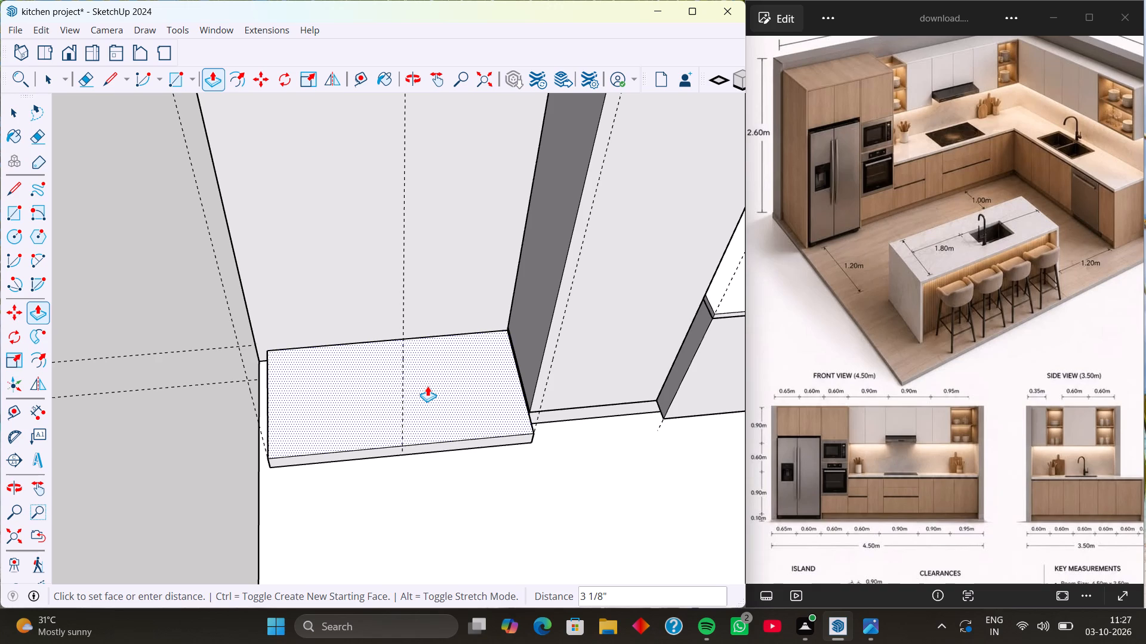
pyautogui.press('2')
pyautogui.press('Return')
pyautogui.press('space')
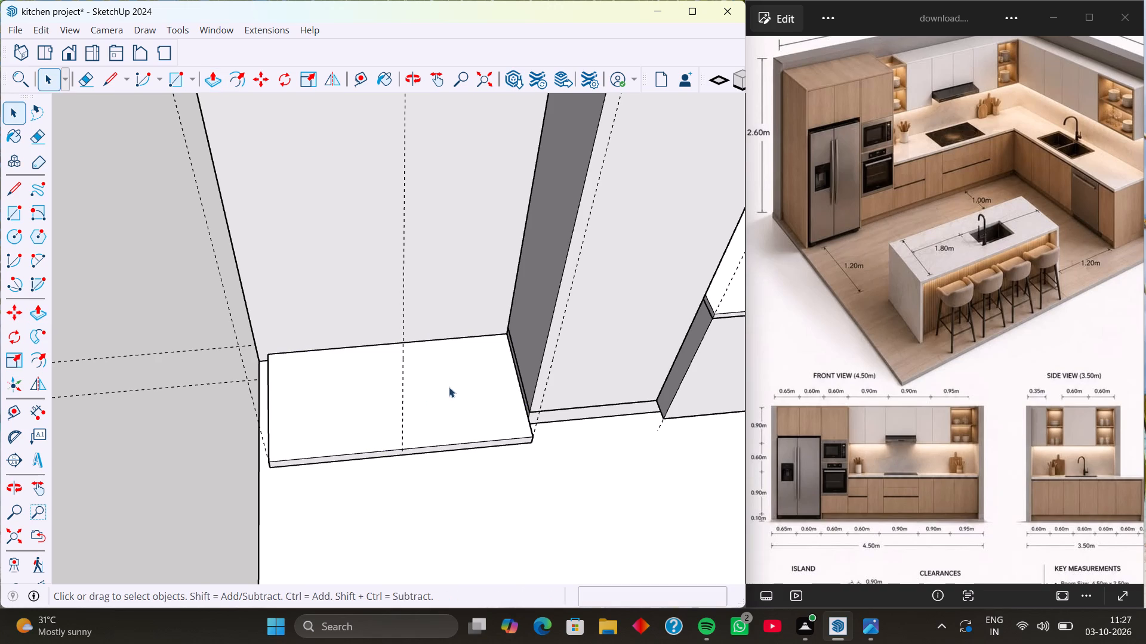
# Select all connected geometry of the 2" base slab and make it a group.
pyautogui.tripleClick(444, 386)
pyautogui.tripleClick(444, 384)
pyautogui.tripleClick(444, 384)
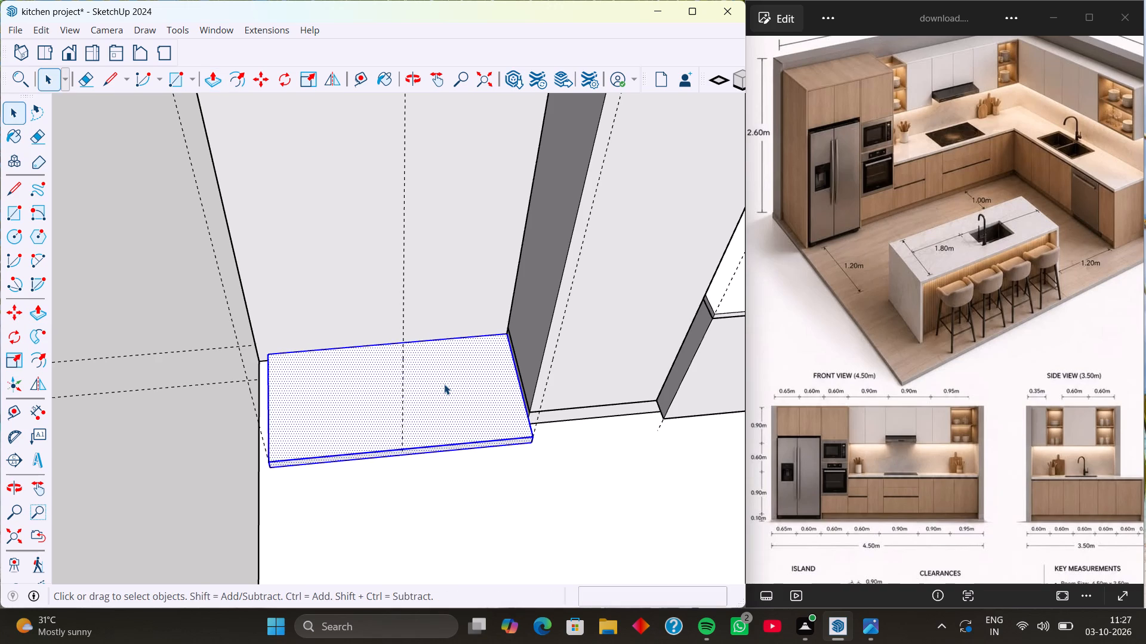
pyautogui.tripleClick(444, 384)
pyautogui.rightClick(444, 384)
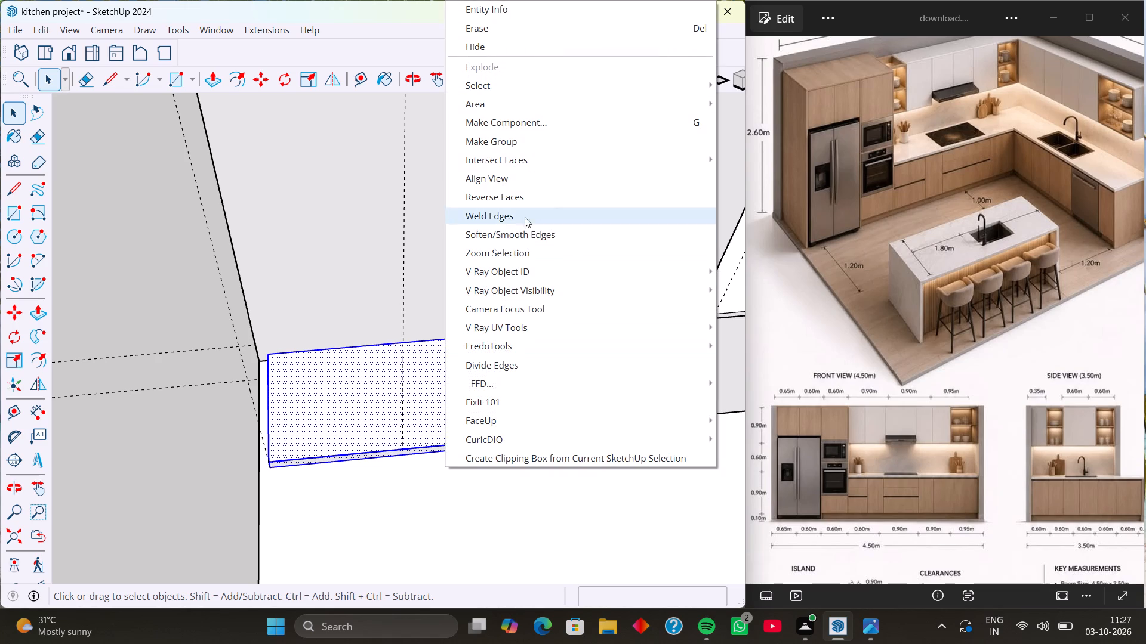
pyautogui.click(535, 144)
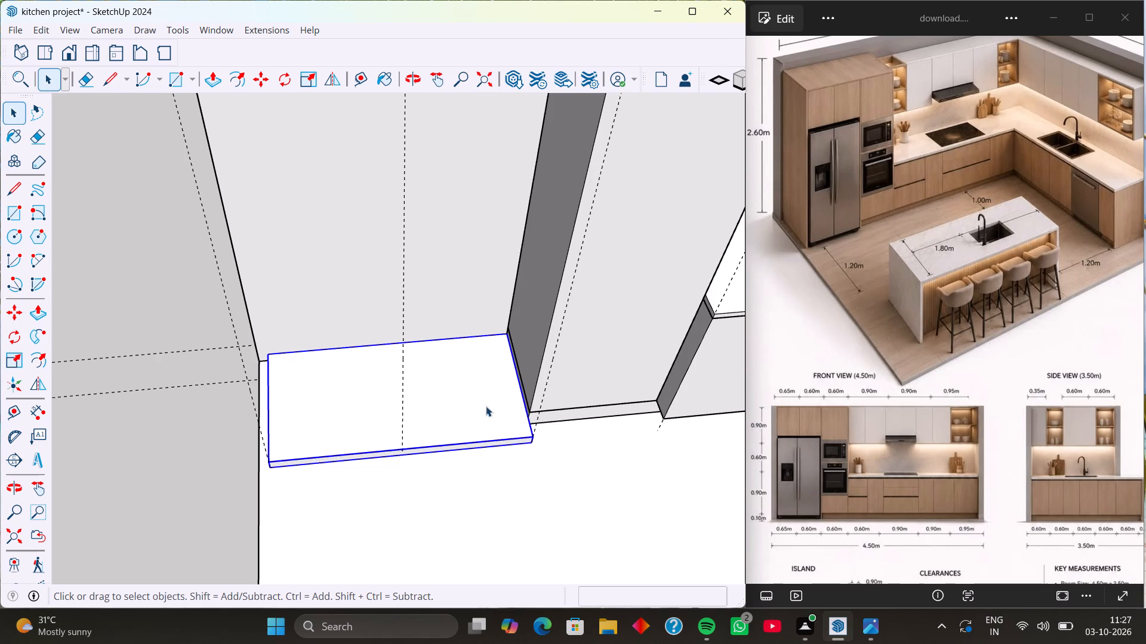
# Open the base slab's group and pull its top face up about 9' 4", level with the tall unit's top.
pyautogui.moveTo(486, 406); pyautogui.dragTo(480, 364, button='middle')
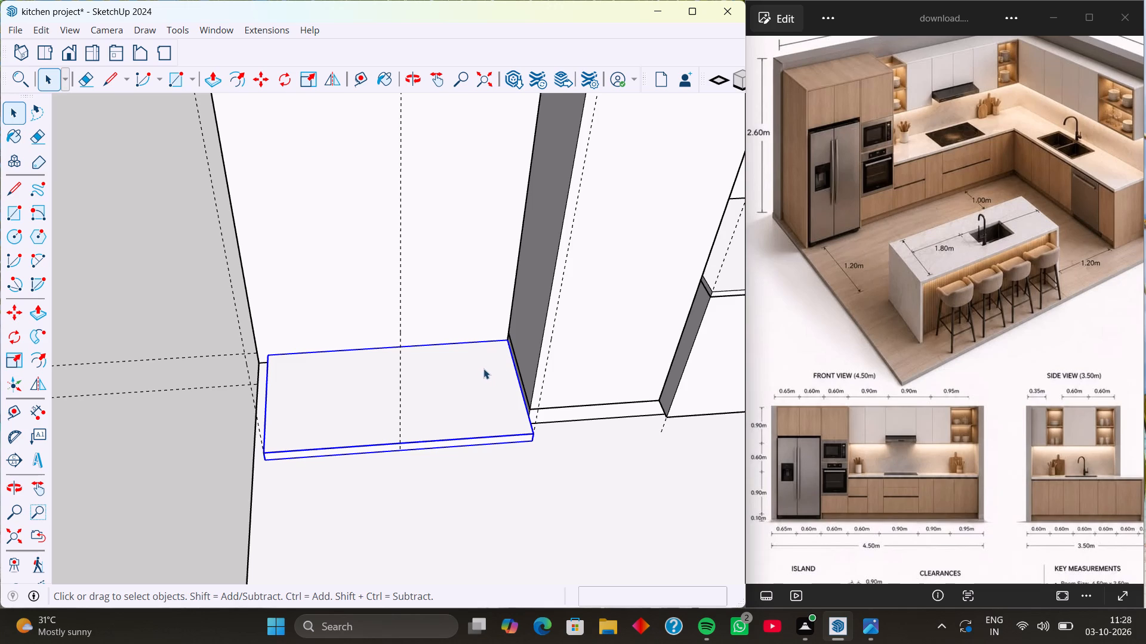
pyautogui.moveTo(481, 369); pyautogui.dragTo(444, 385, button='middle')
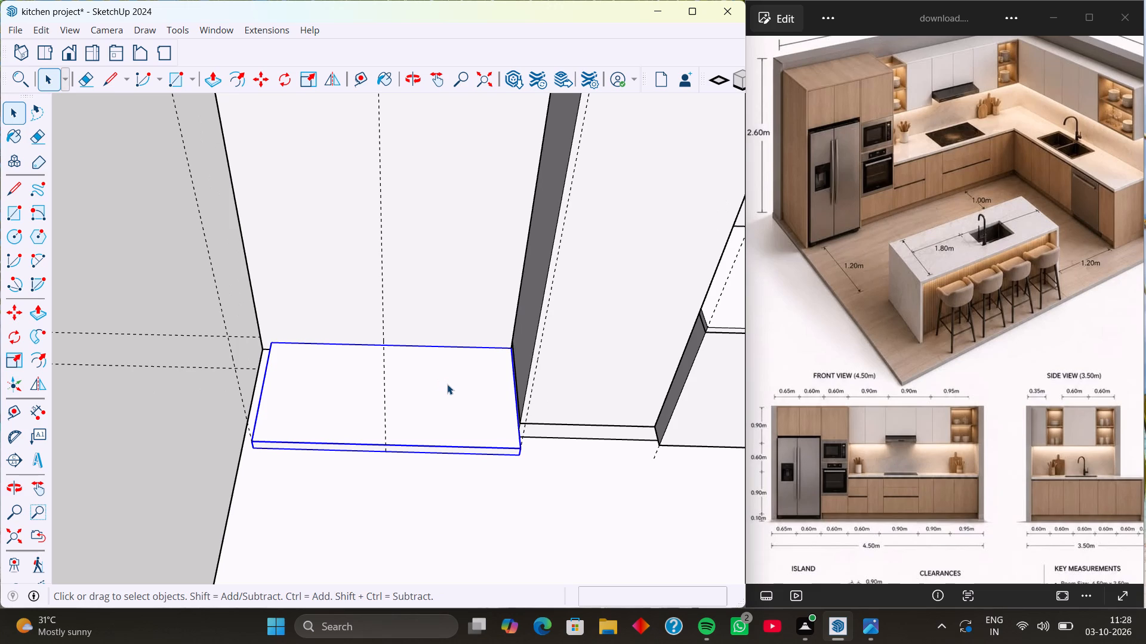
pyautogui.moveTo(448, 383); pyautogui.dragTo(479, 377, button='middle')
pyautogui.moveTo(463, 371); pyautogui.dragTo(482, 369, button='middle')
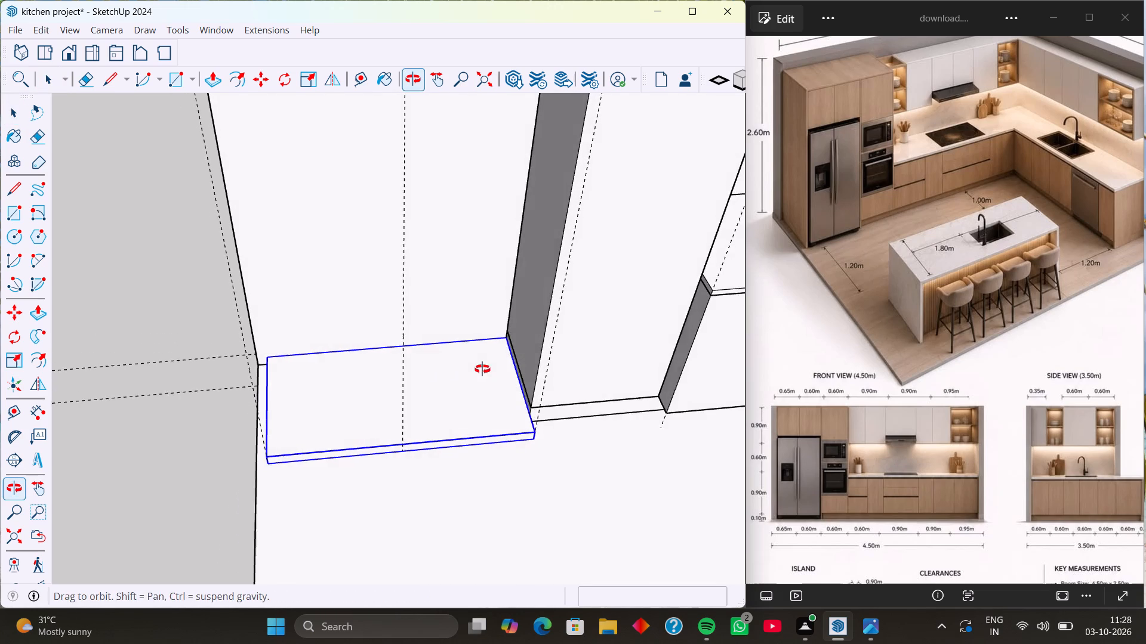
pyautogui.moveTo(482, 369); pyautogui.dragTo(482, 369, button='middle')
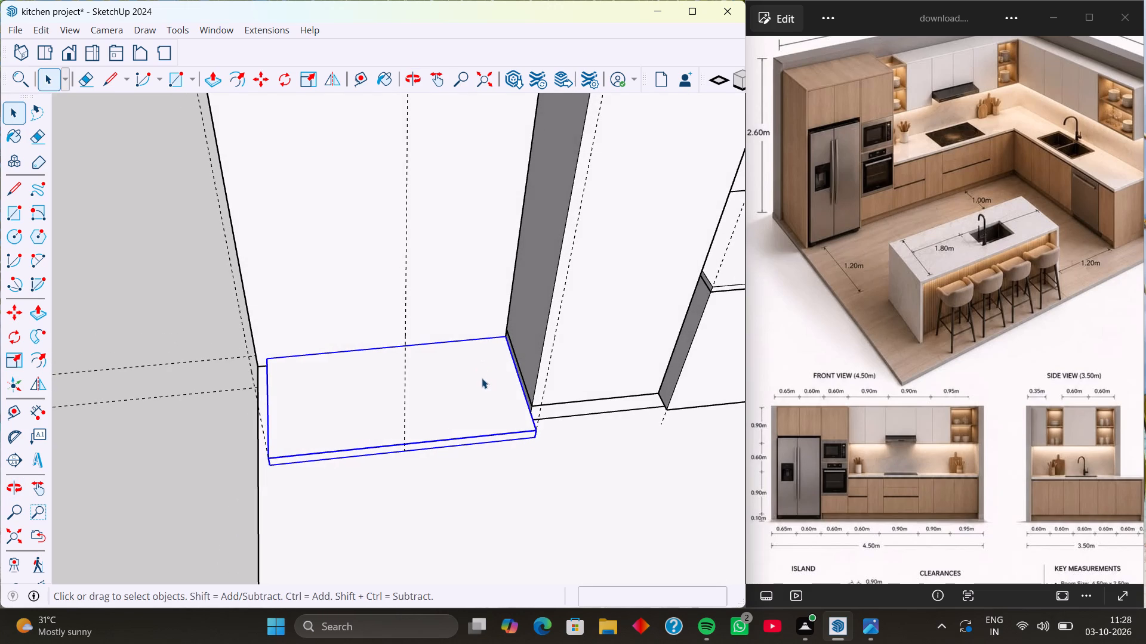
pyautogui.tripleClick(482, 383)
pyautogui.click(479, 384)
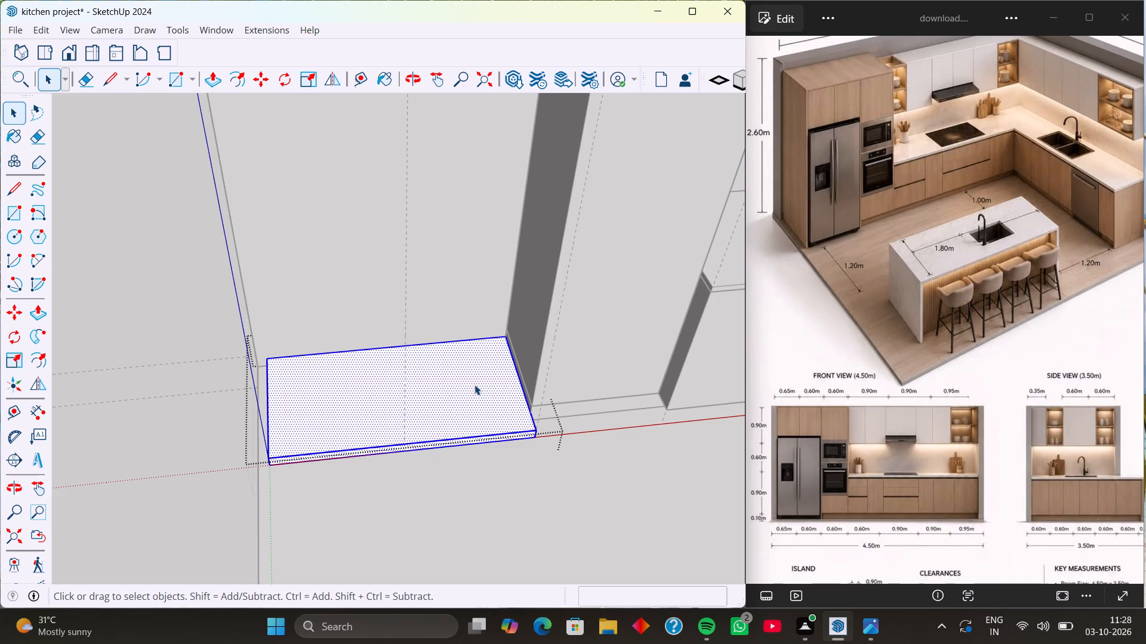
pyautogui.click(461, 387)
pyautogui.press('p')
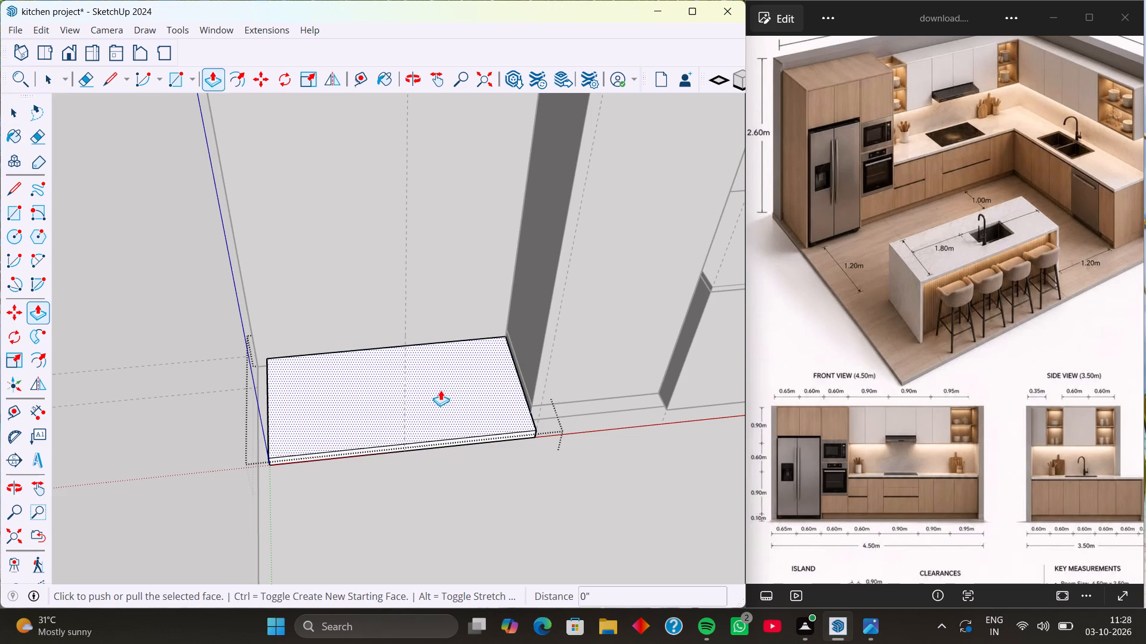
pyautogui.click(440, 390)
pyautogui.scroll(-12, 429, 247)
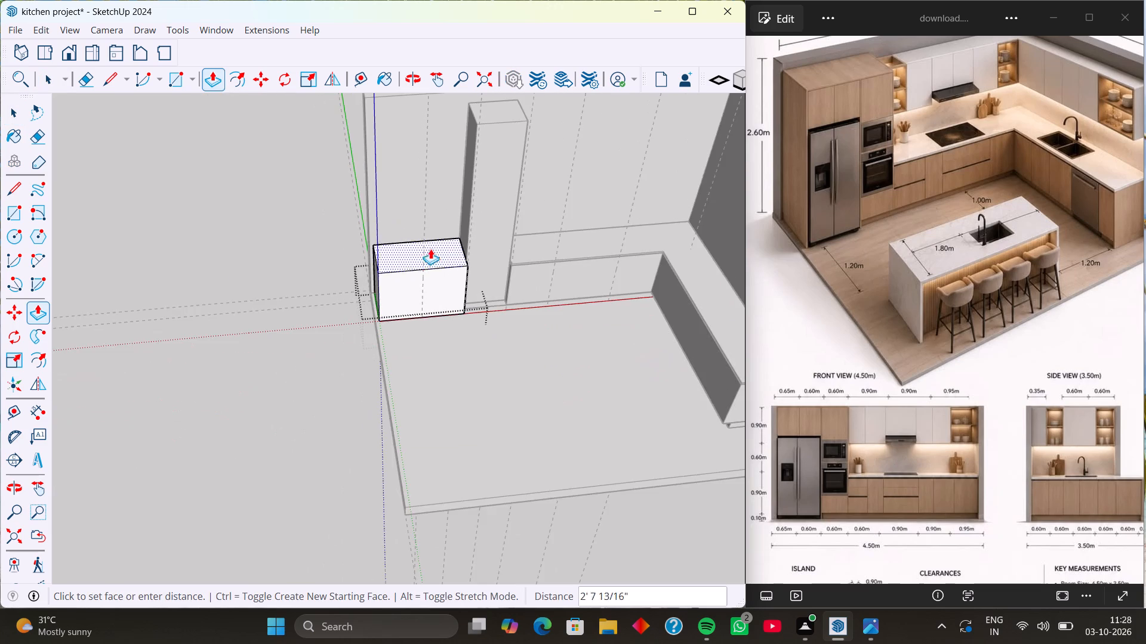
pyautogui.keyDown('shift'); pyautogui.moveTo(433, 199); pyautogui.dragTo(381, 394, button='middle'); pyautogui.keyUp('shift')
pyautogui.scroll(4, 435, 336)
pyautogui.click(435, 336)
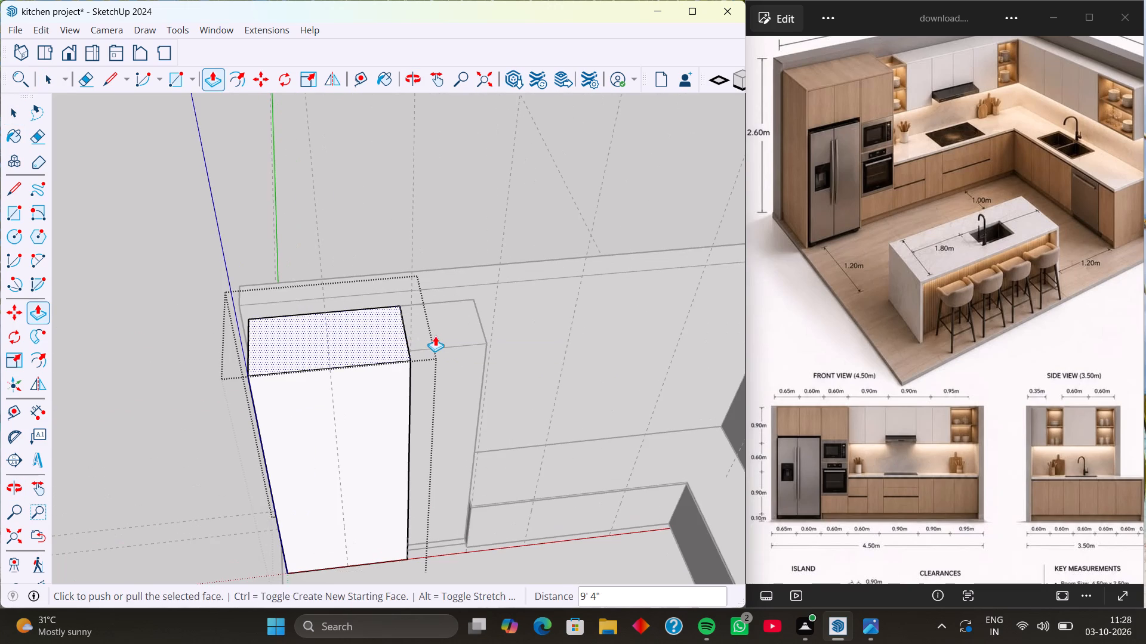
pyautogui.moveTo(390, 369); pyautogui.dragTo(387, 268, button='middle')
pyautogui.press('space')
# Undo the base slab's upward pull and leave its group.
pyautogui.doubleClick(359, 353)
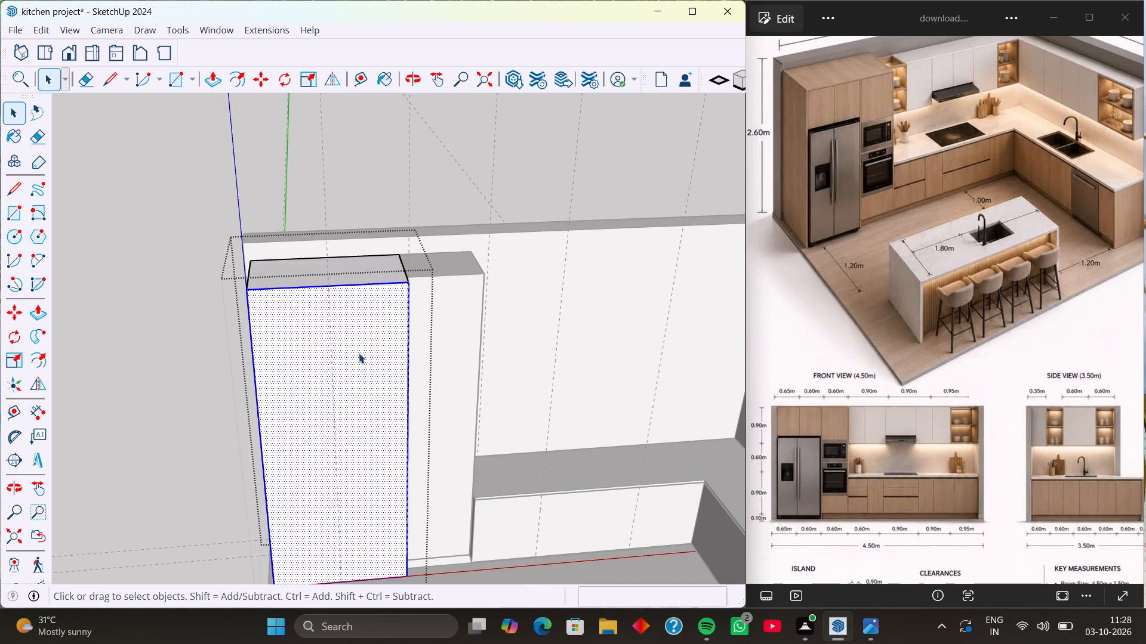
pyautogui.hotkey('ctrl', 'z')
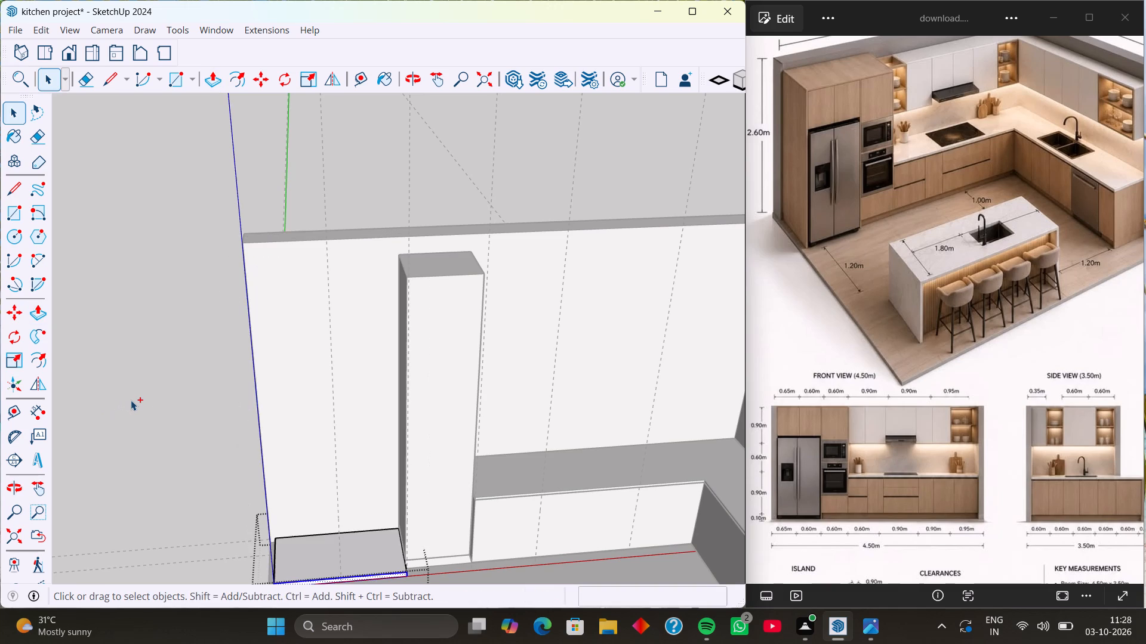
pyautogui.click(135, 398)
# Copy the top face from inside the base slab's group, leave the group, and paste the face in place.
pyautogui.moveTo(292, 406); pyautogui.dragTo(294, 445, button='middle')
pyautogui.keyDown('shift'); pyautogui.moveTo(295, 450); pyautogui.dragTo(338, 249, button='middle'); pyautogui.keyUp('shift')
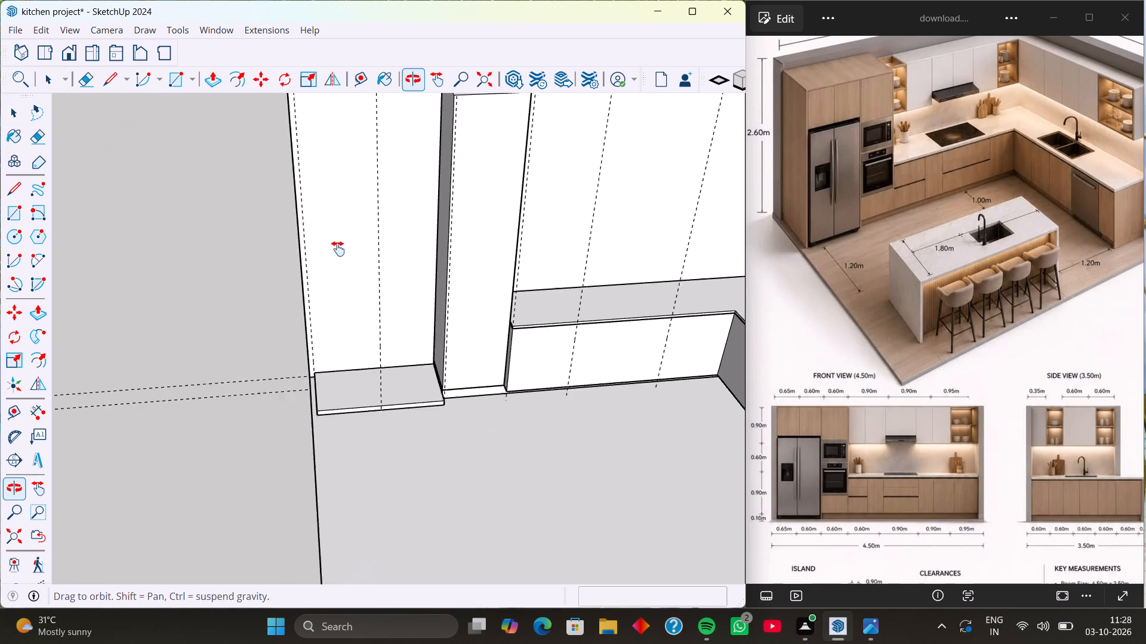
pyautogui.keyDown('shift'); pyautogui.moveTo(338, 249); pyautogui.dragTo(338, 244, button='middle'); pyautogui.keyUp('shift')
pyautogui.moveTo(377, 341); pyautogui.dragTo(388, 447, button='middle')
pyautogui.tripleClick(348, 338)
pyautogui.doubleClick(348, 338)
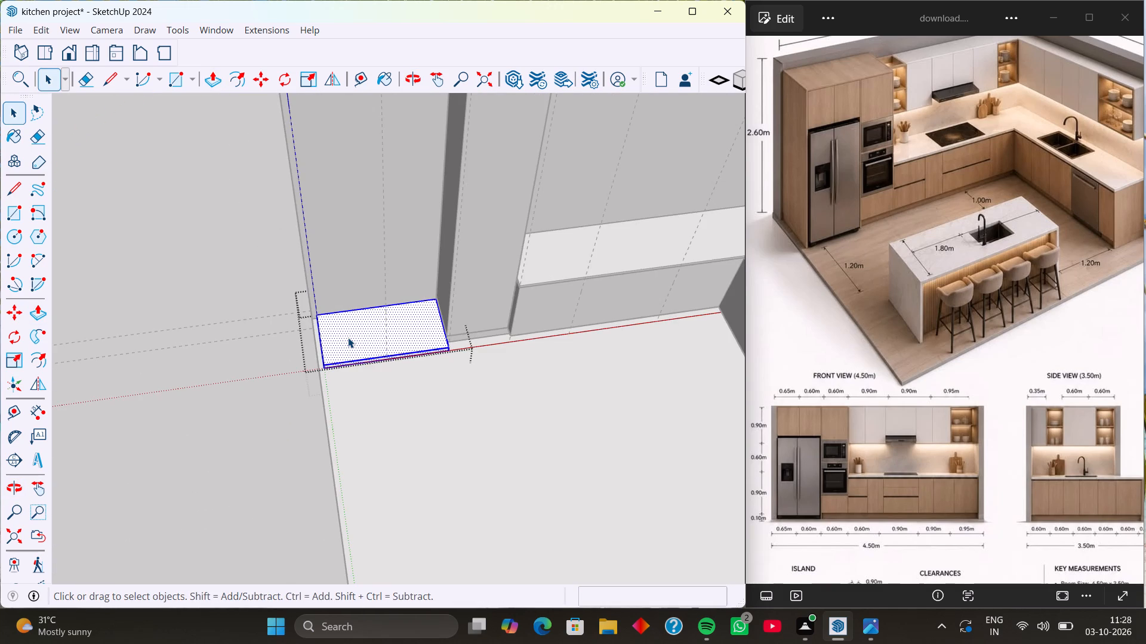
pyautogui.click(342, 338)
pyautogui.hotkey('ctrl', 'c')
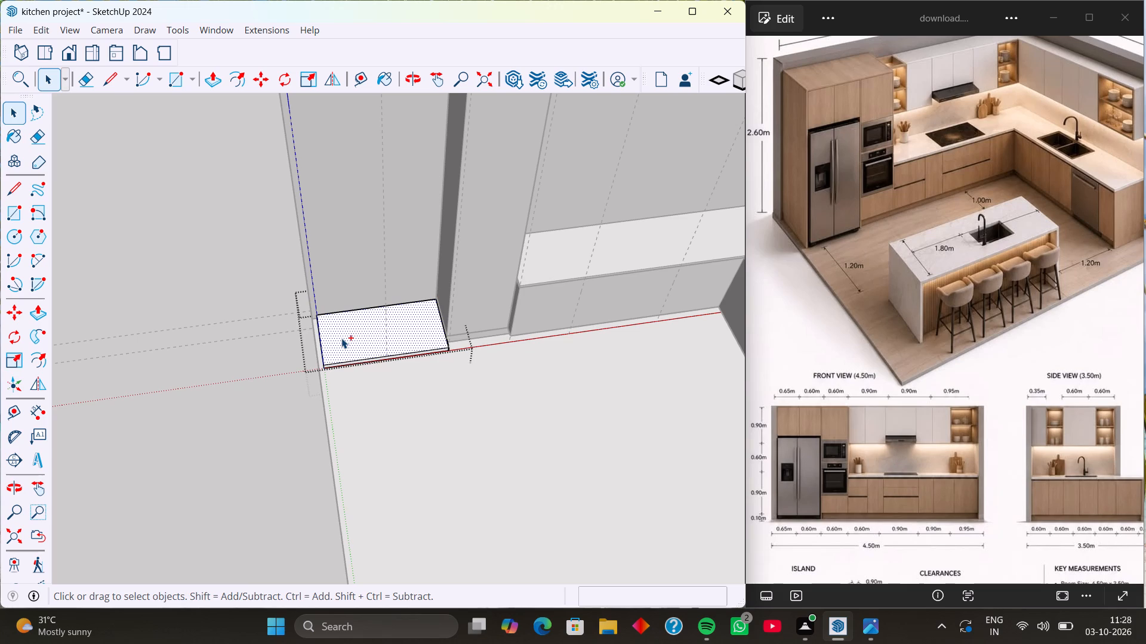
pyautogui.click(198, 281)
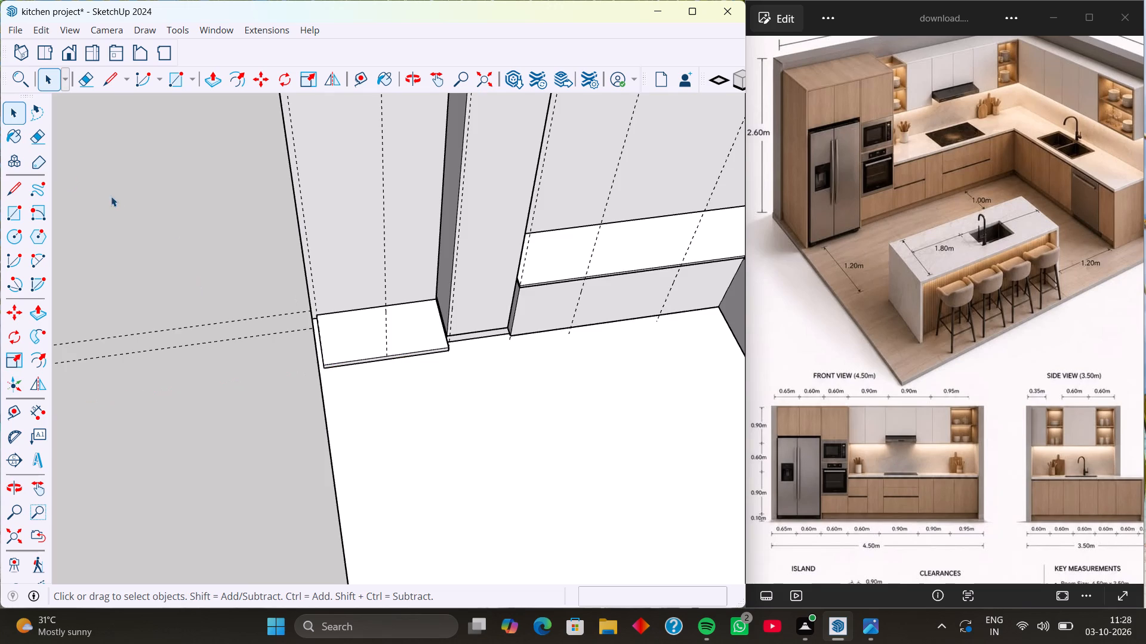
pyautogui.click(14, 28)
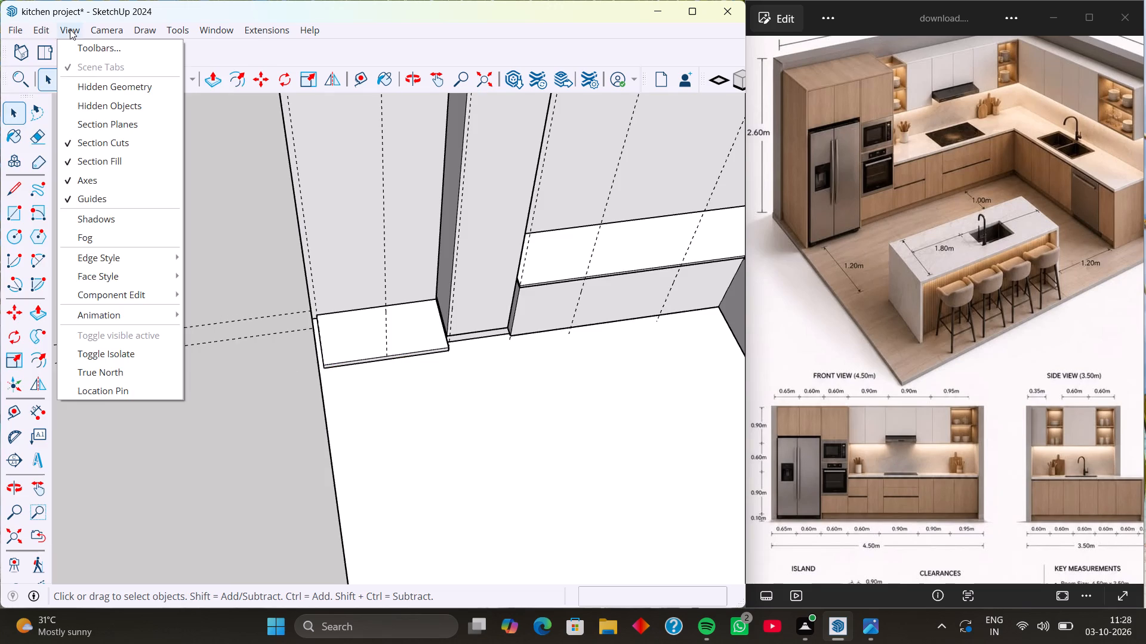
pyautogui.click(94, 147)
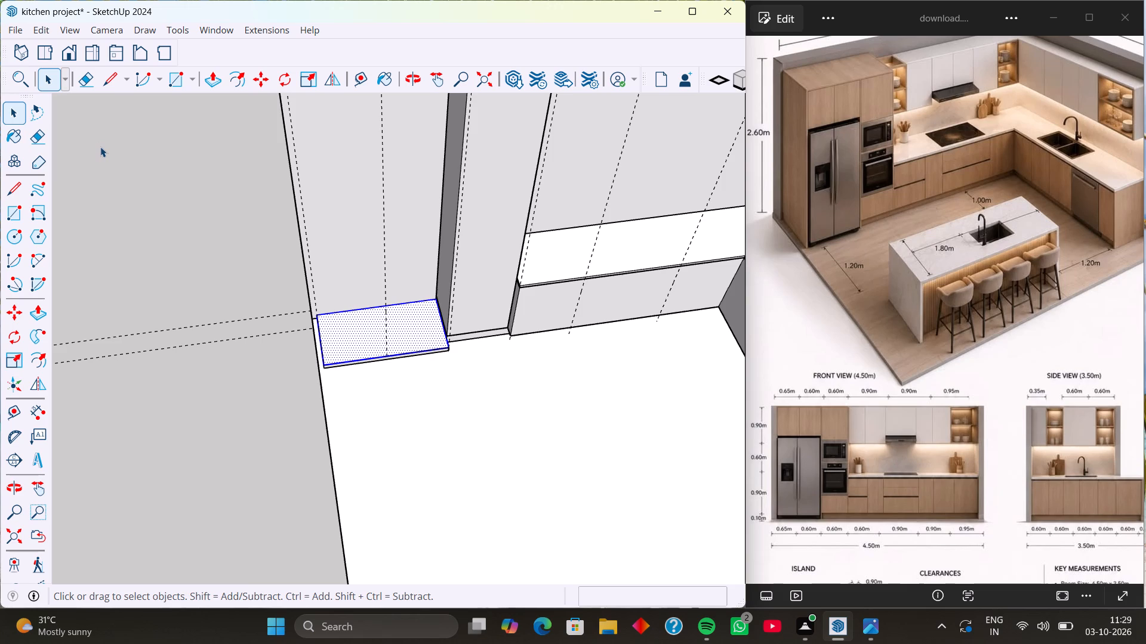
# Push/Pull the pasted face above the base slab upward until level with the neighbouring tall unit's top.
pyautogui.press('p')
pyautogui.click(423, 321)
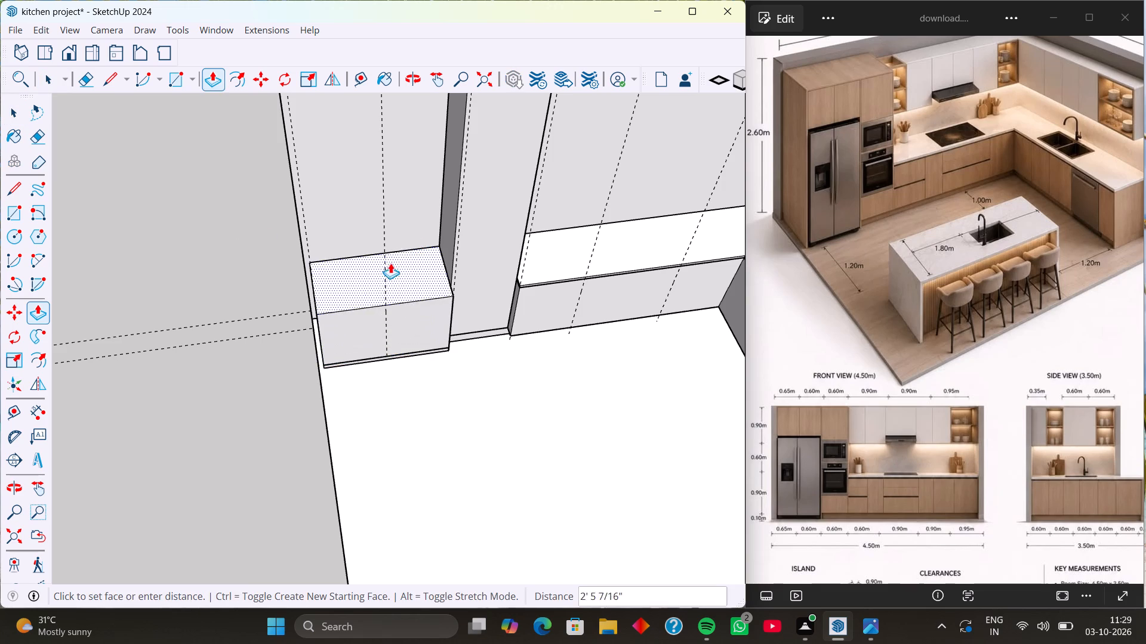
pyautogui.scroll(-4, 402, 204)
pyautogui.scroll(1, 399, 217)
pyautogui.scroll(-4, 399, 218)
pyautogui.keyDown('shift'); pyautogui.moveTo(410, 157); pyautogui.dragTo(362, 270, button='middle'); pyautogui.keyUp('shift')
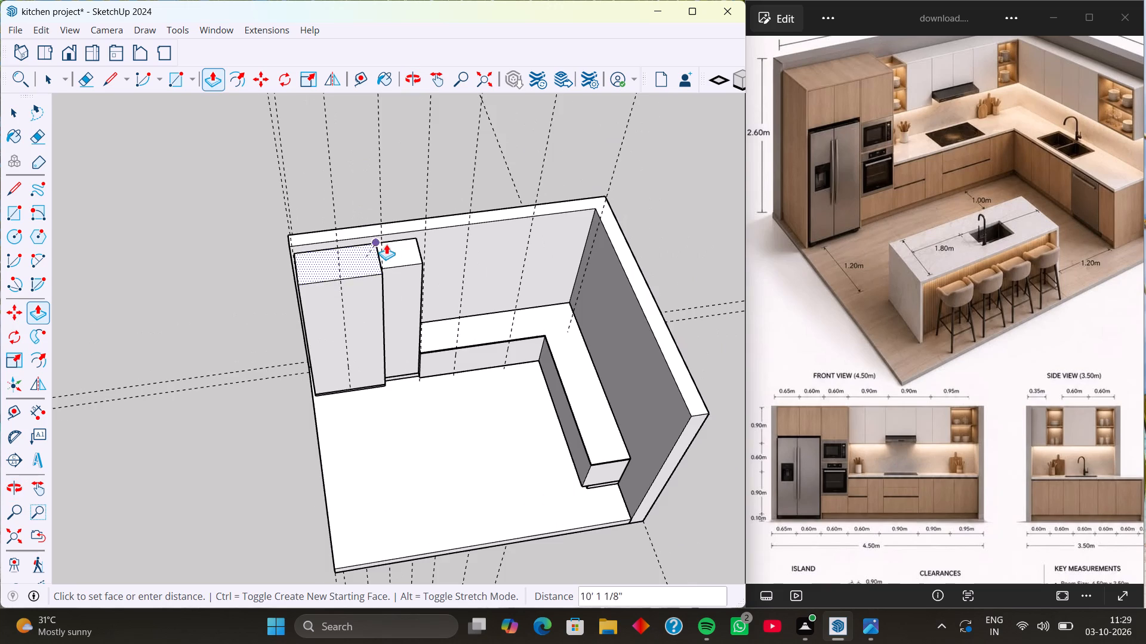
pyautogui.scroll(6, 386, 244)
pyautogui.click(397, 265)
pyautogui.moveTo(306, 324); pyautogui.dragTo(270, 194, button='middle')
pyautogui.press('space')
# Select all connected geometry of the new tall cabinet body above the base slab and make it a group.
pyautogui.click(301, 332)
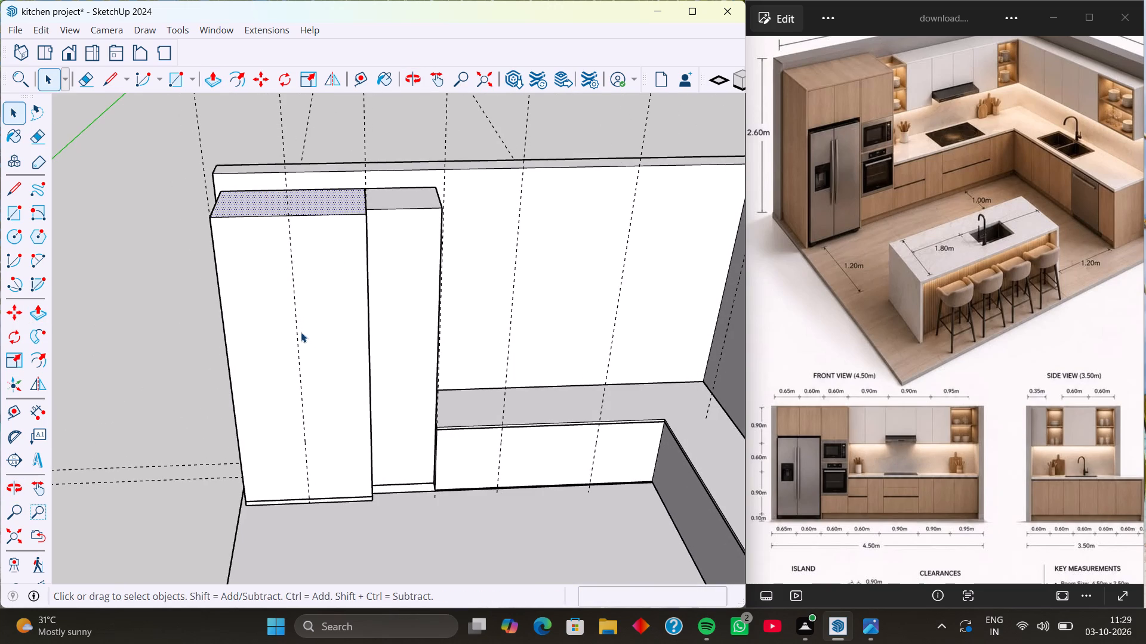
pyautogui.tripleClick(301, 332)
pyautogui.tripleClick(301, 332)
pyautogui.tripleClick(301, 332)
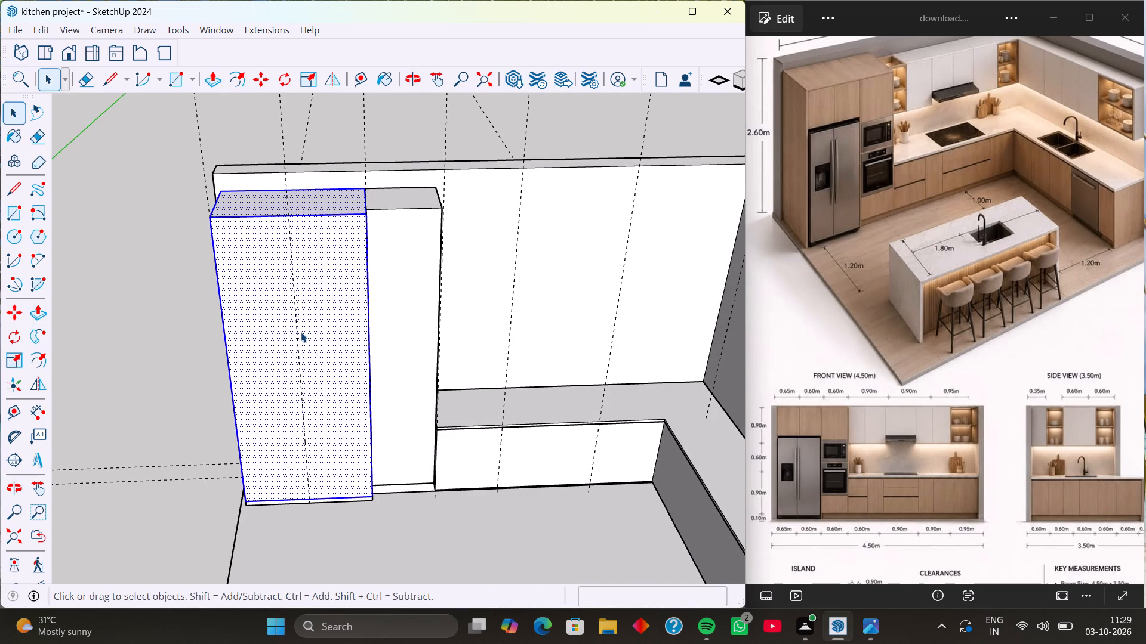
pyautogui.doubleClick(301, 332)
pyautogui.rightClick(301, 332)
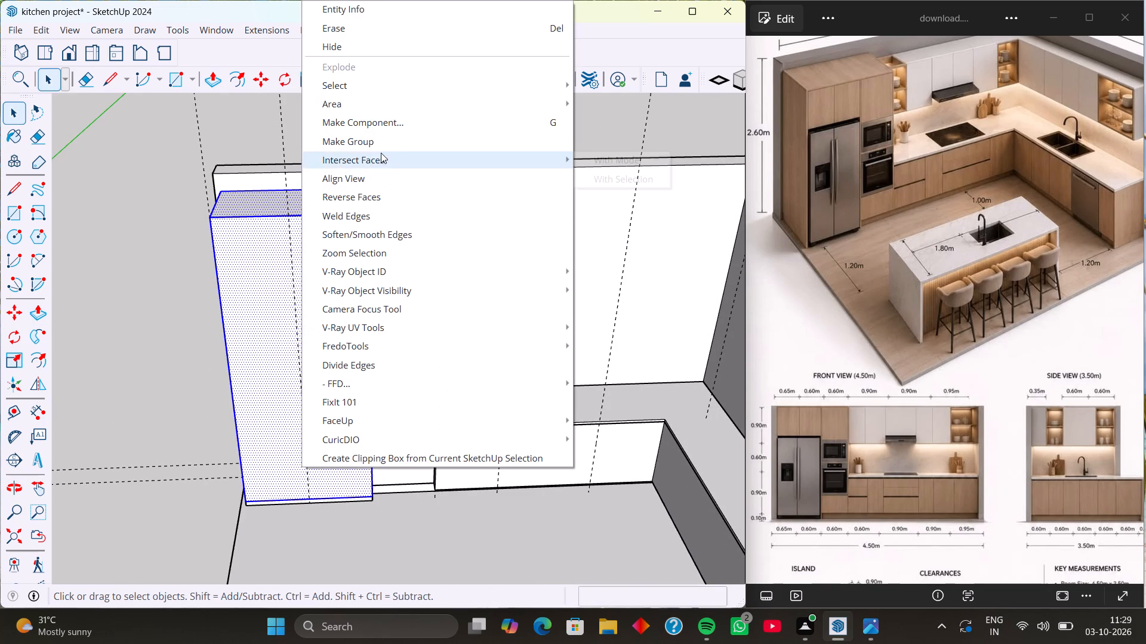
pyautogui.click(381, 144)
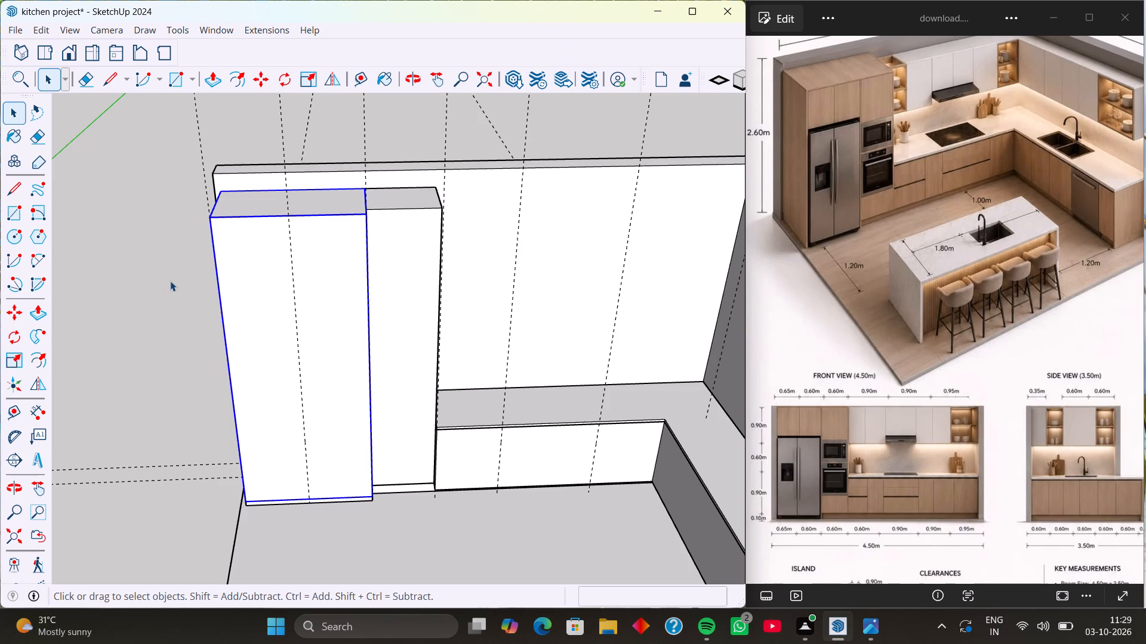
# Inside the base slab's group, Push/Pull its front face 4" inward to the neighbouring base's edge and leave the group.
pyautogui.click(170, 281)
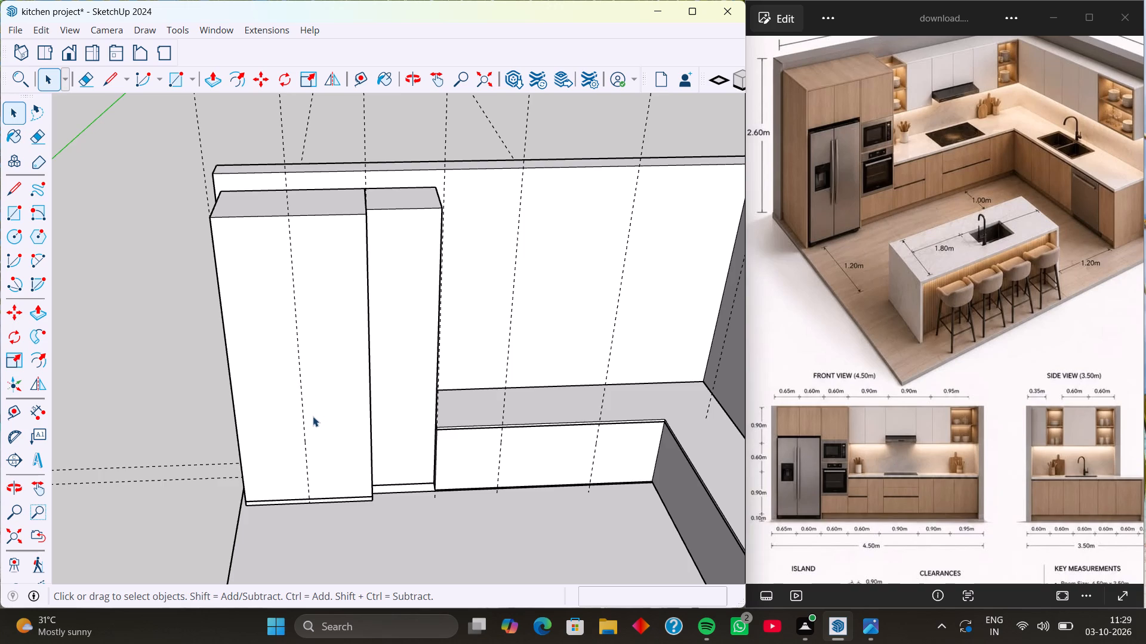
pyautogui.scroll(-6, 350, 361)
pyautogui.moveTo(367, 382); pyautogui.dragTo(267, 366, button='middle')
pyautogui.moveTo(328, 388); pyautogui.dragTo(266, 391, button='middle')
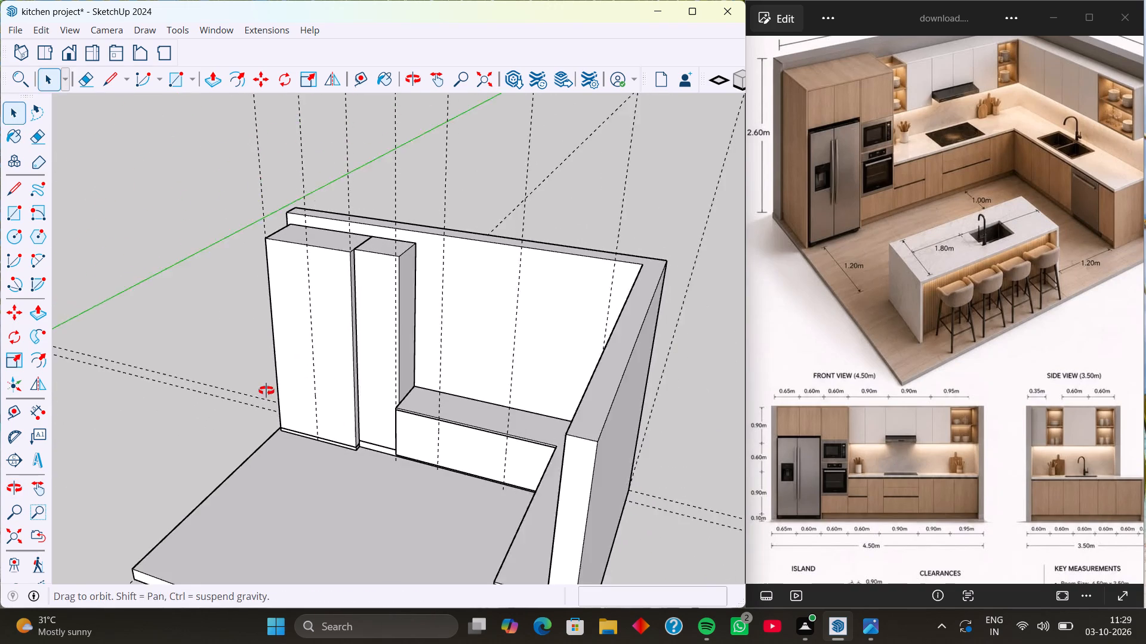
pyautogui.moveTo(266, 391); pyautogui.dragTo(242, 380, button='middle')
pyautogui.moveTo(314, 394); pyautogui.dragTo(285, 387, button='middle')
pyautogui.moveTo(286, 386); pyautogui.dragTo(449, 355, button='middle')
pyautogui.moveTo(301, 386); pyautogui.dragTo(399, 366, button='middle')
pyautogui.scroll(2, 324, 446)
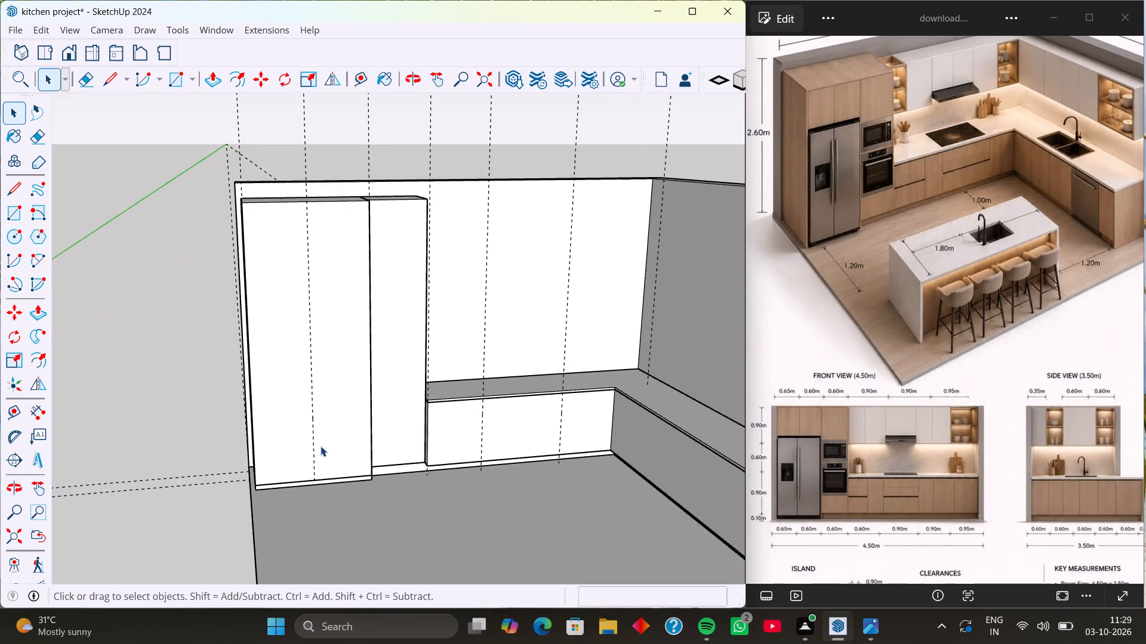
pyautogui.scroll(4, 321, 446)
pyautogui.moveTo(319, 447); pyautogui.dragTo(320, 379, button='middle')
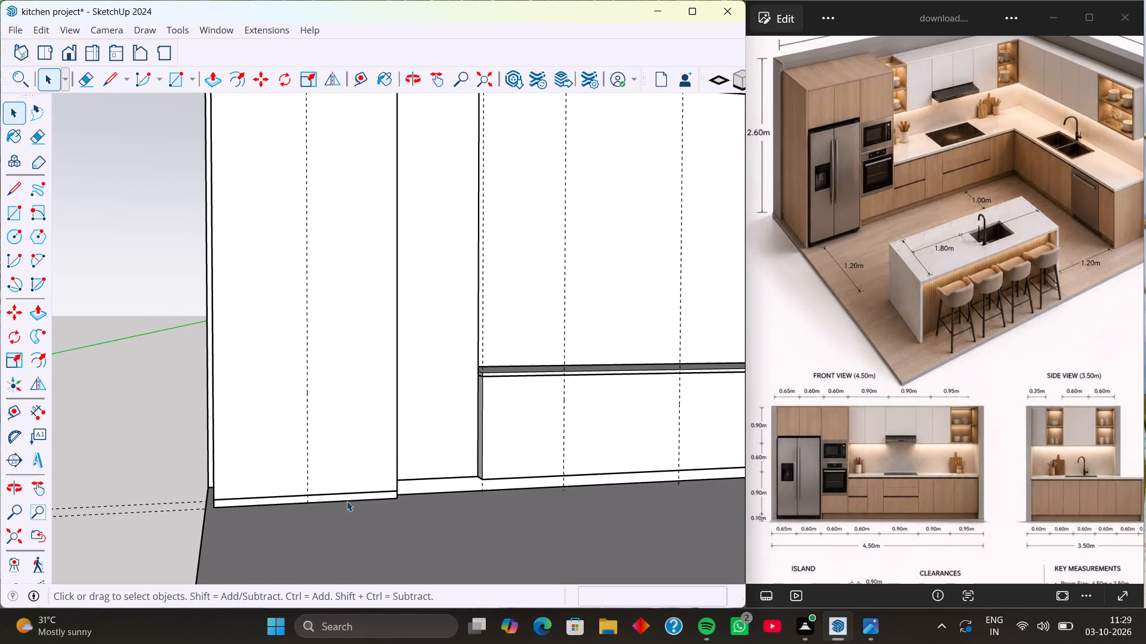
pyautogui.click(347, 501)
pyautogui.tripleClick(346, 497)
pyautogui.click(346, 497)
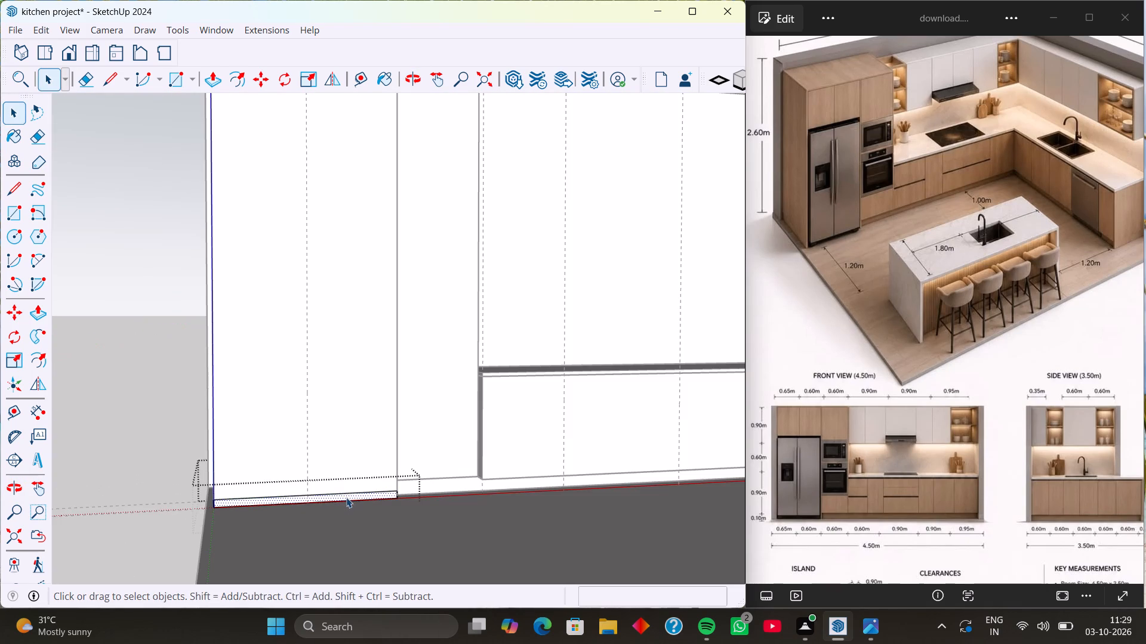
pyautogui.press('p')
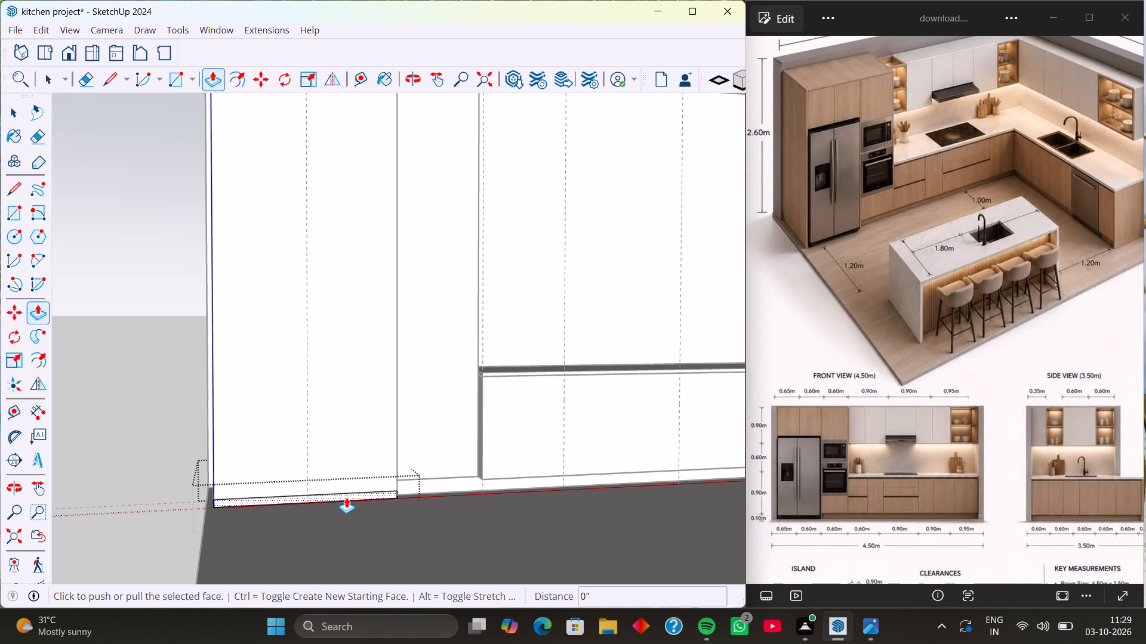
pyautogui.click(346, 497)
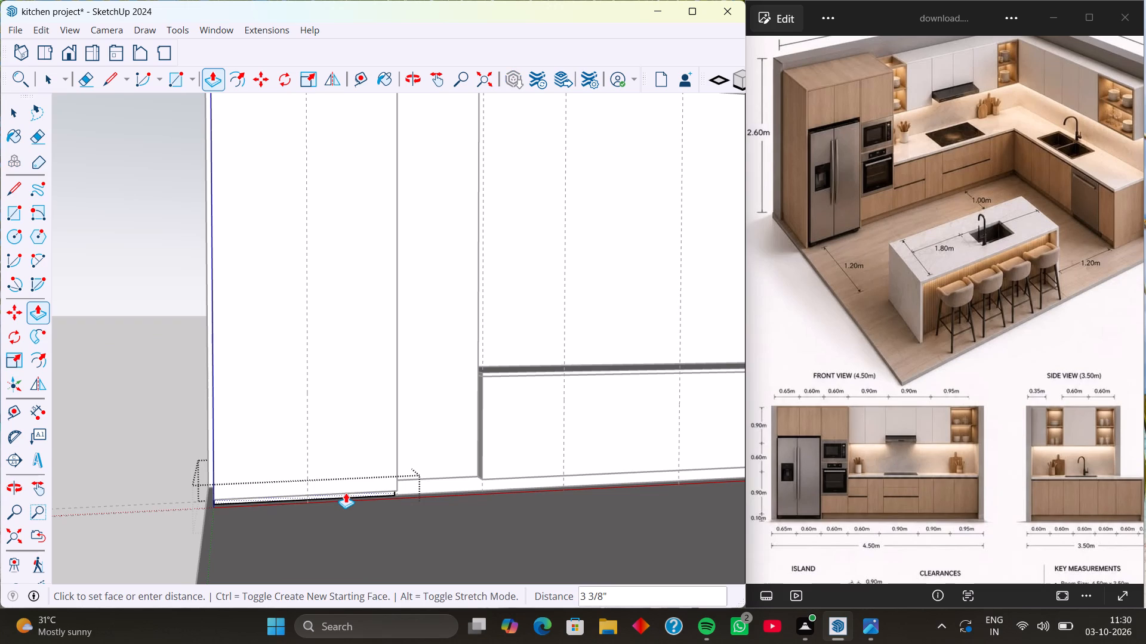
pyautogui.click(437, 490)
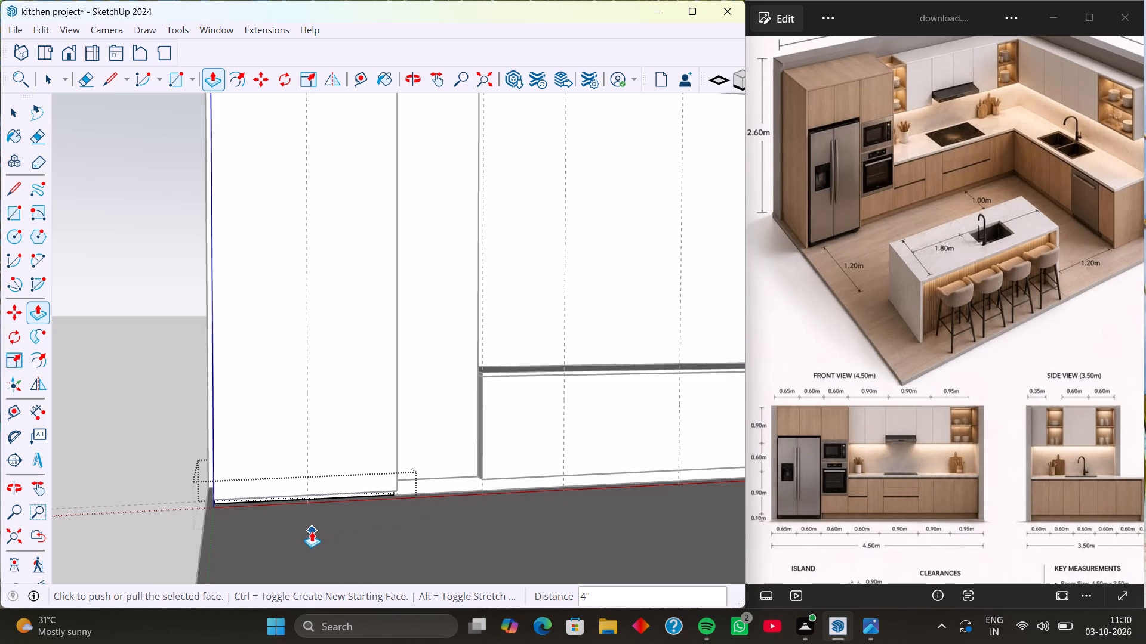
pyautogui.moveTo(307, 532); pyautogui.dragTo(276, 534, button='middle')
pyautogui.moveTo(275, 534); pyautogui.dragTo(294, 535, button='middle')
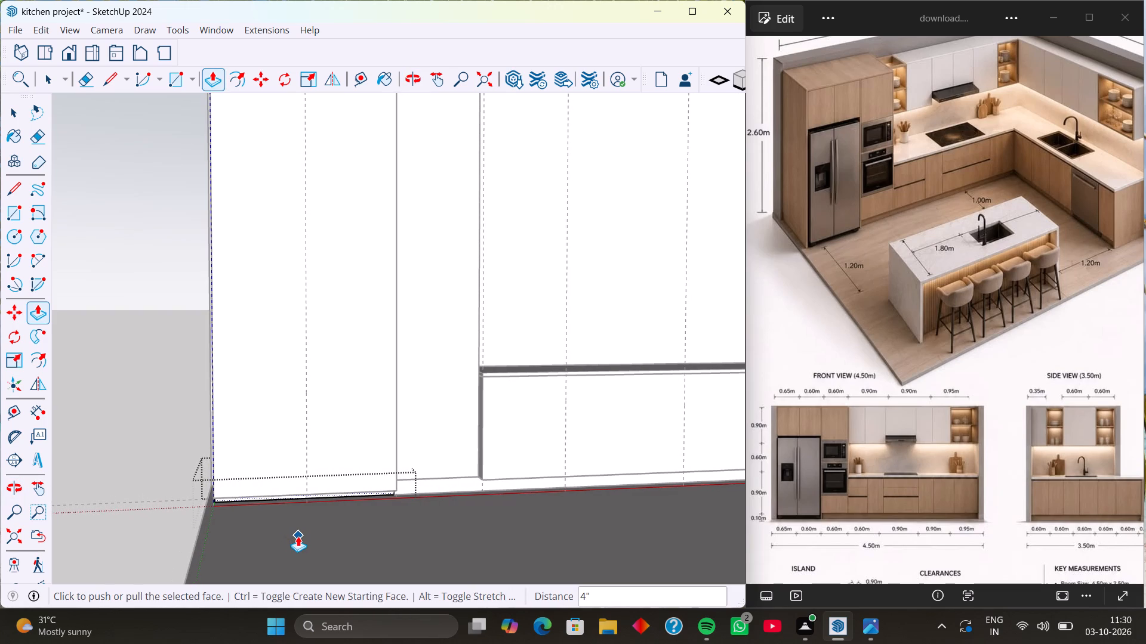
pyautogui.press('space')
pyautogui.click(276, 448)
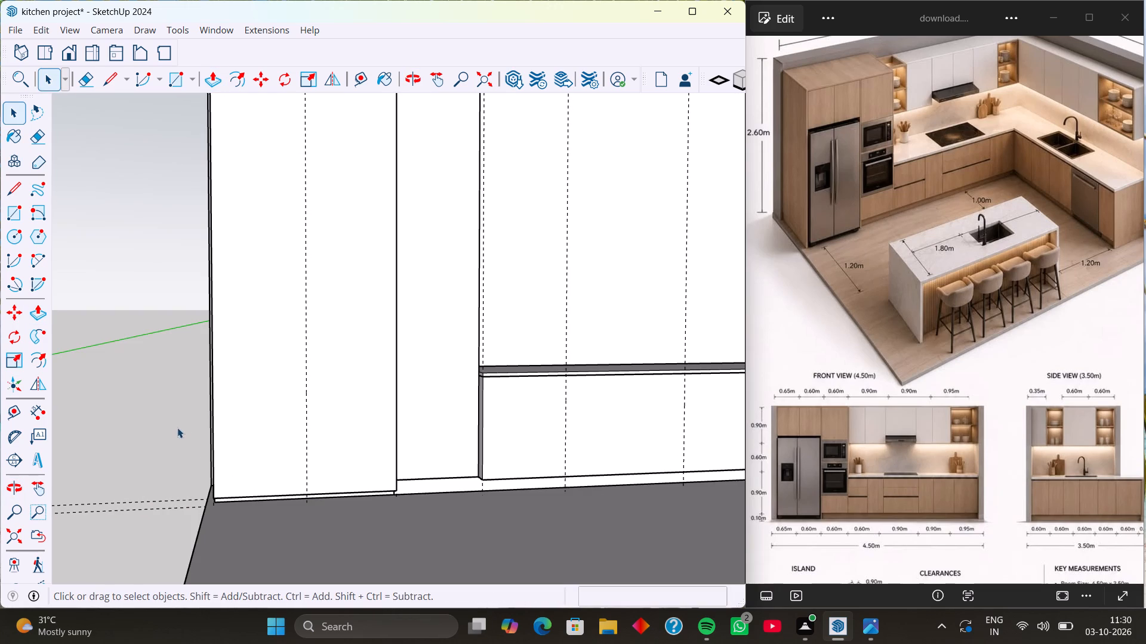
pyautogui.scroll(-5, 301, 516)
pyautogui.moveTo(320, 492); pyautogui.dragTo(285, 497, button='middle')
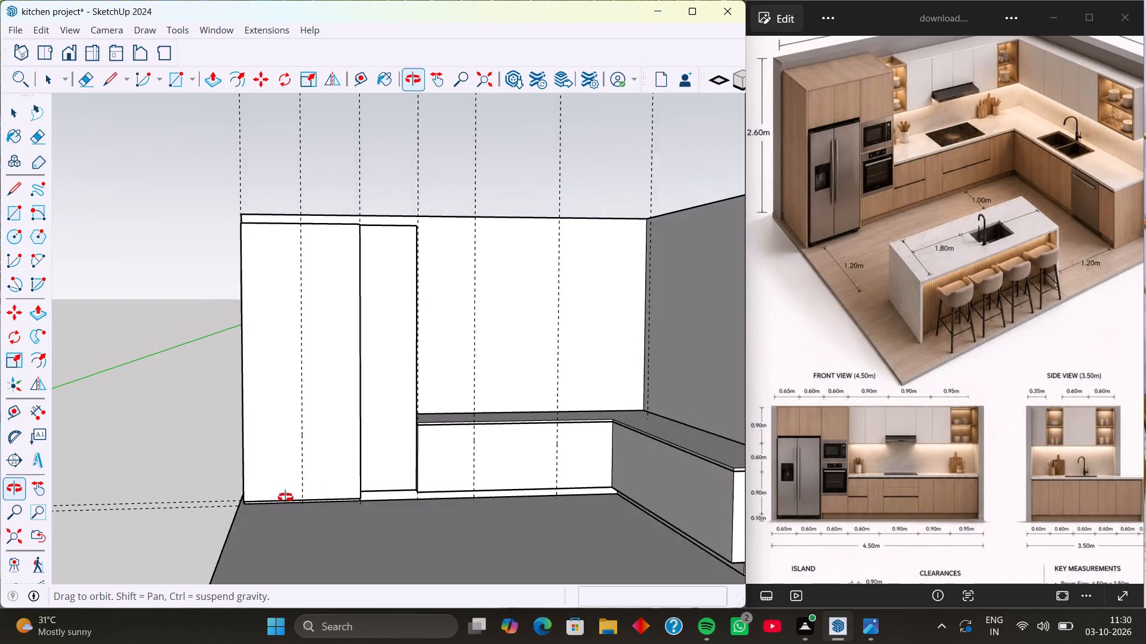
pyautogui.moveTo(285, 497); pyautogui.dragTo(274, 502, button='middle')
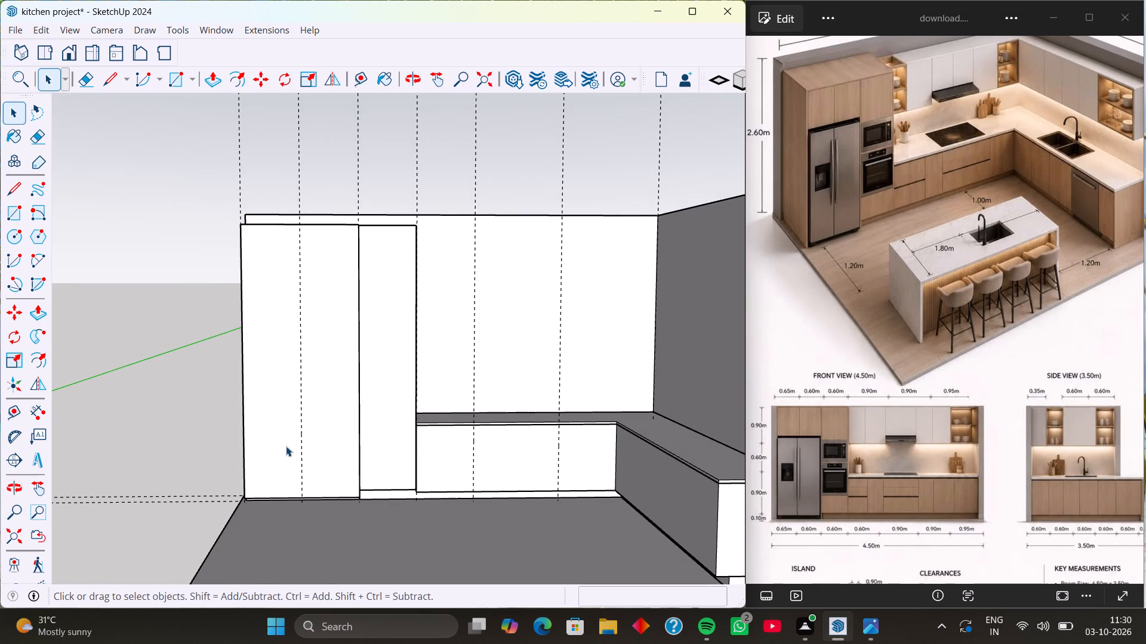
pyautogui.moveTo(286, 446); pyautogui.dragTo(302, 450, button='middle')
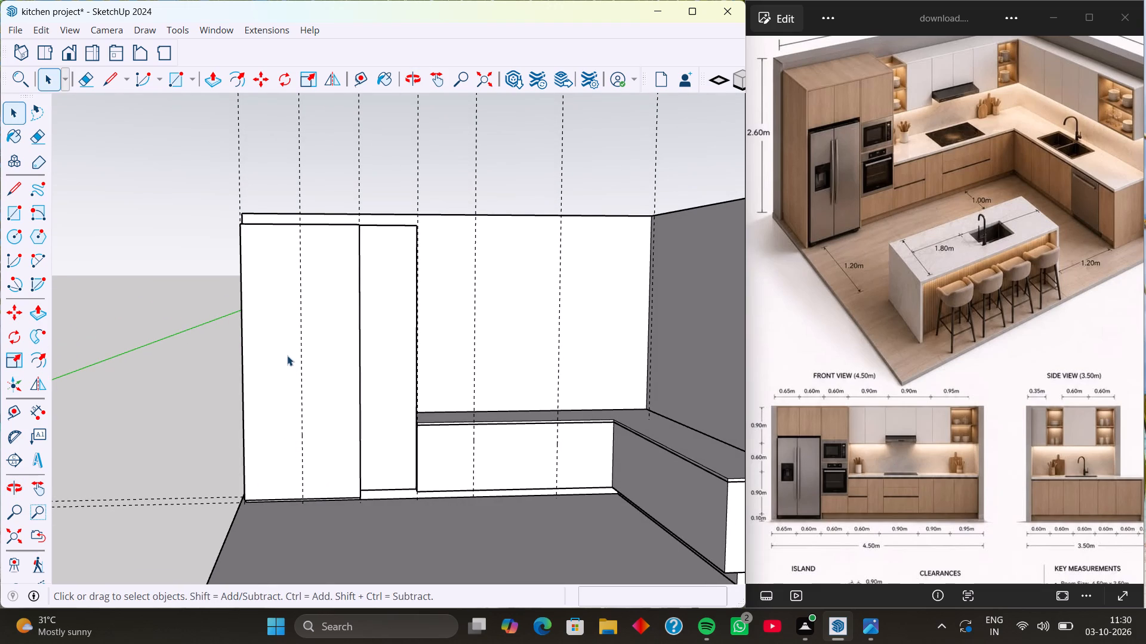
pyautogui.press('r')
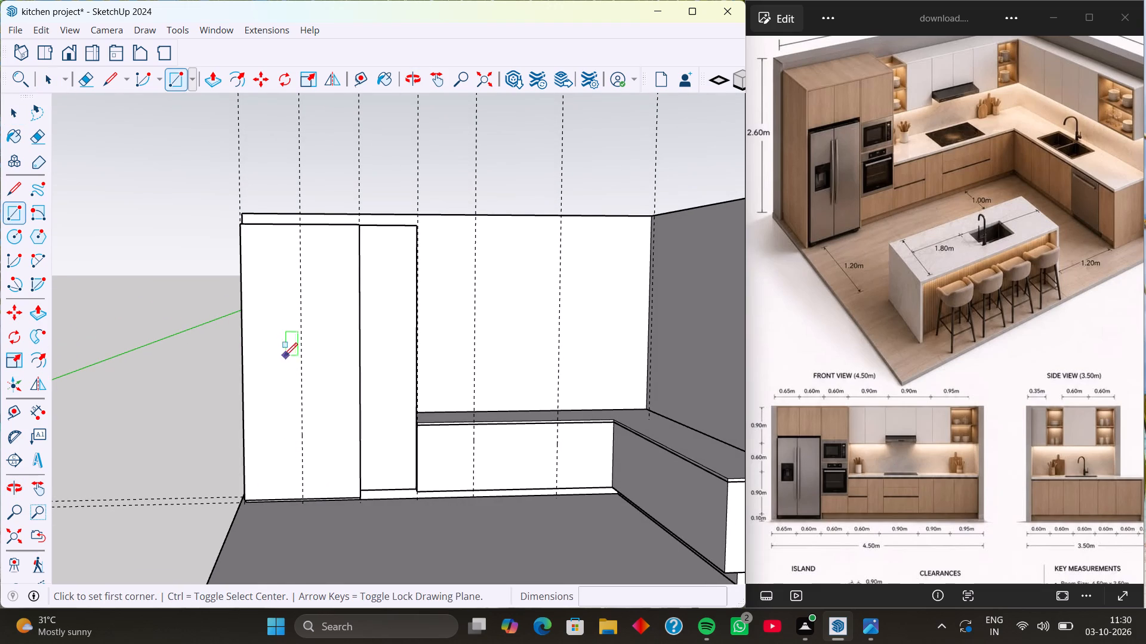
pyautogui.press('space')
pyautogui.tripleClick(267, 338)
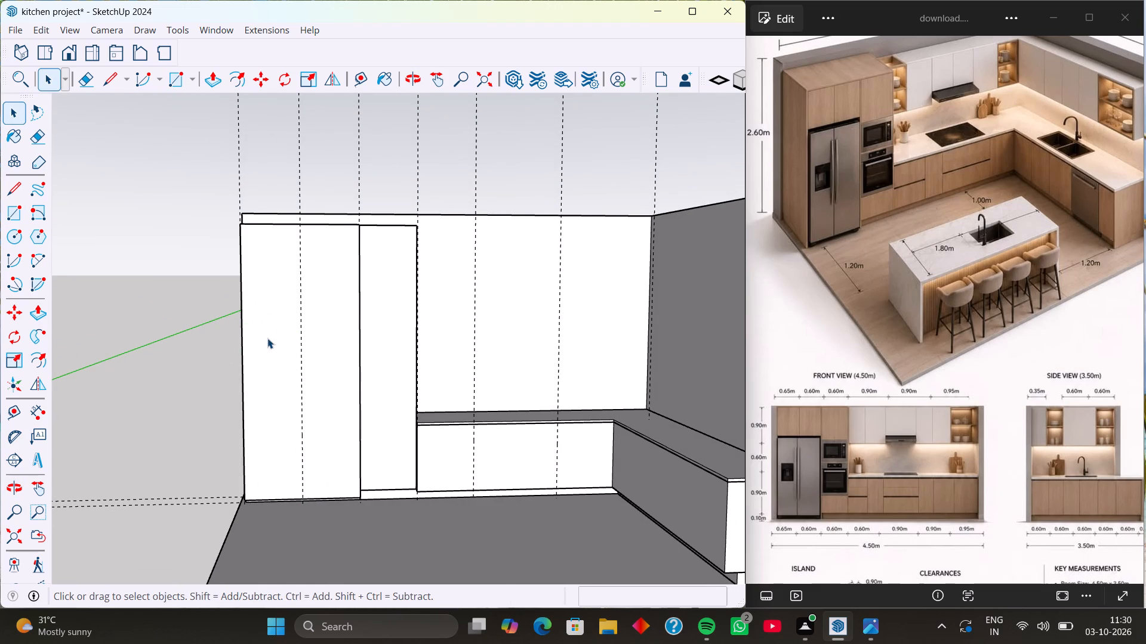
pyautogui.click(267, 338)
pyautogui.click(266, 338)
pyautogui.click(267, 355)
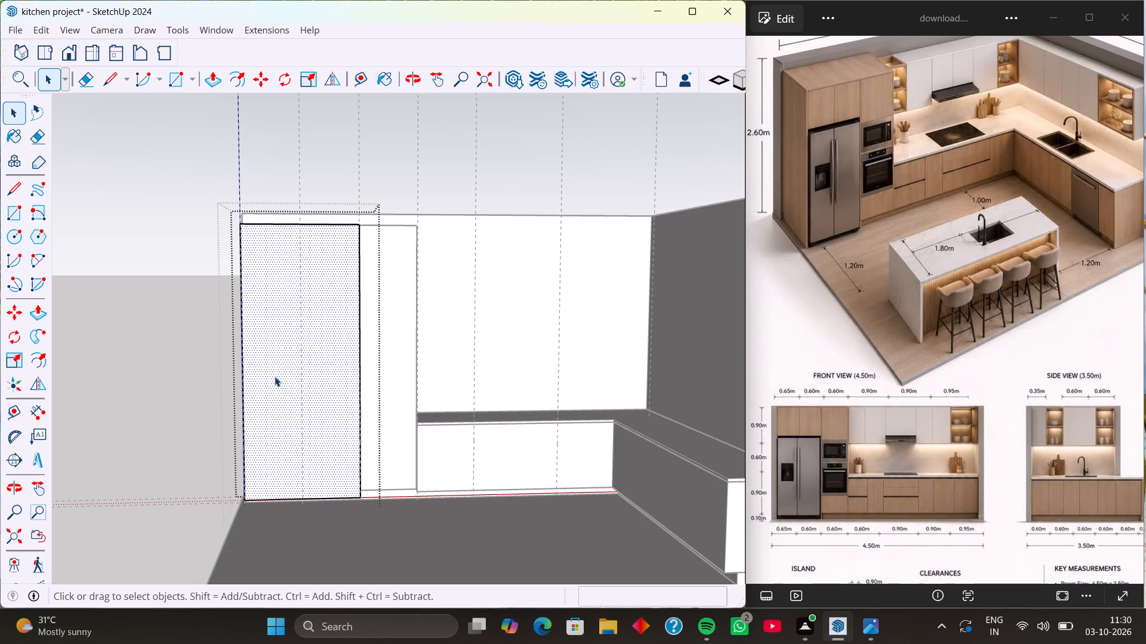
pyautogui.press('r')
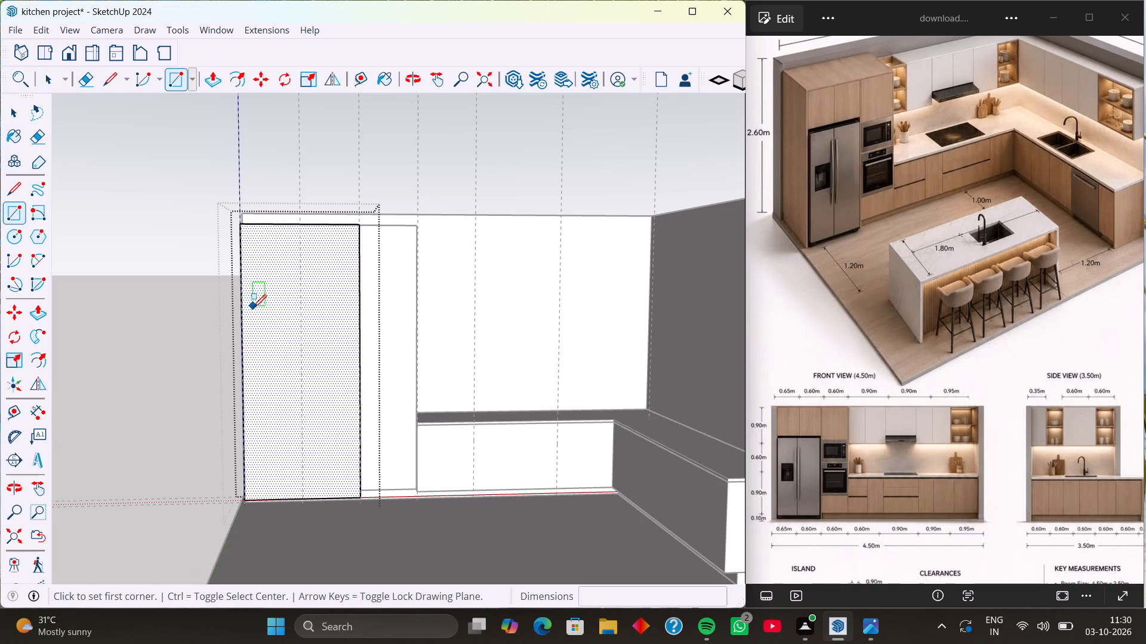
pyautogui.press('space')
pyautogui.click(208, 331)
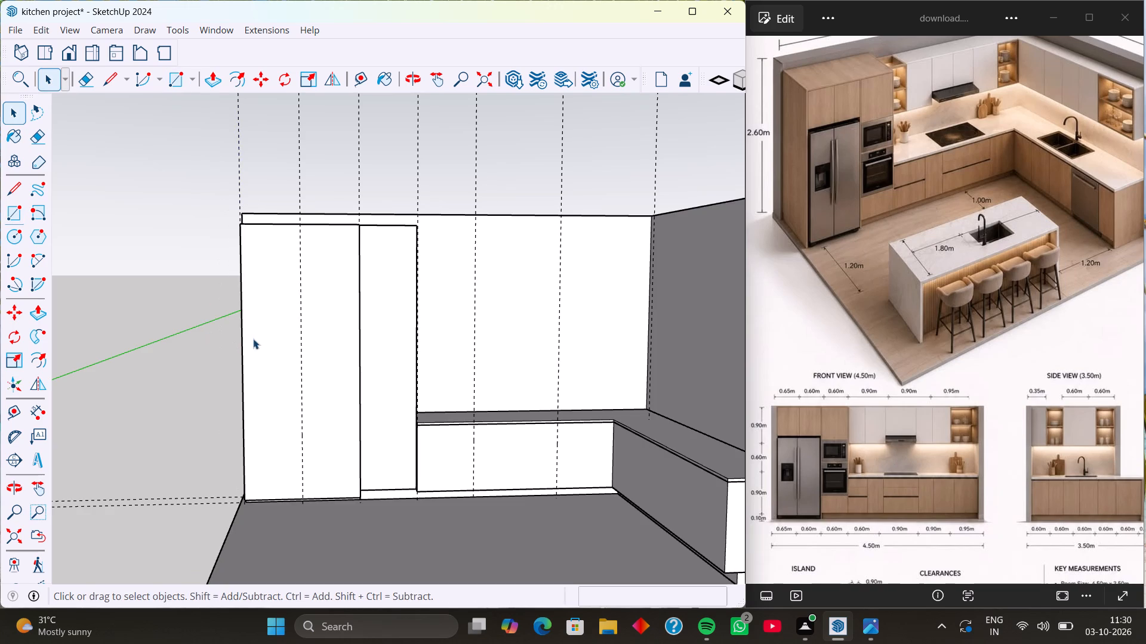
# Place a vertical guide 2" in from the outer left edge of the new tall cabinet's front with the Tape Measure.
pyautogui.press('t')
pyautogui.click(244, 340)
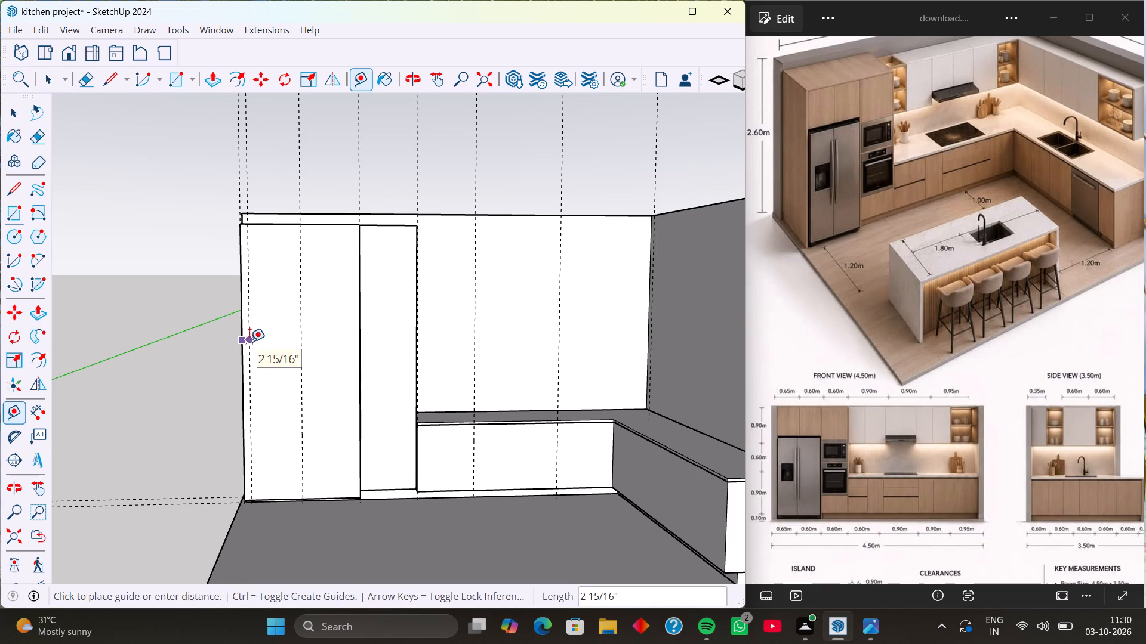
pyautogui.press('2')
pyautogui.press('Return')
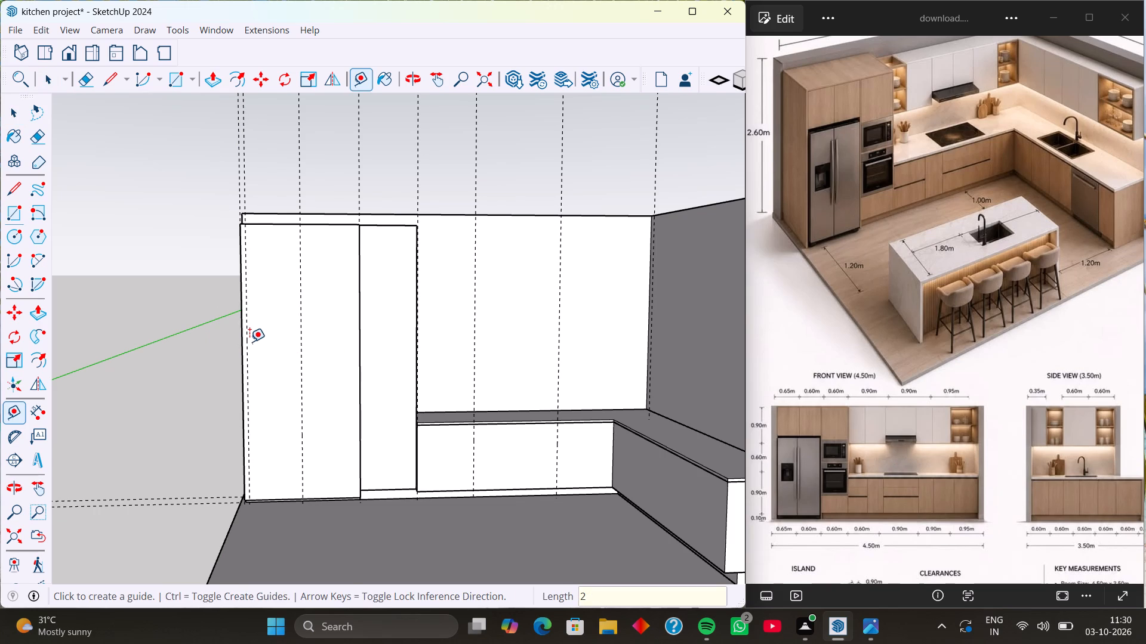
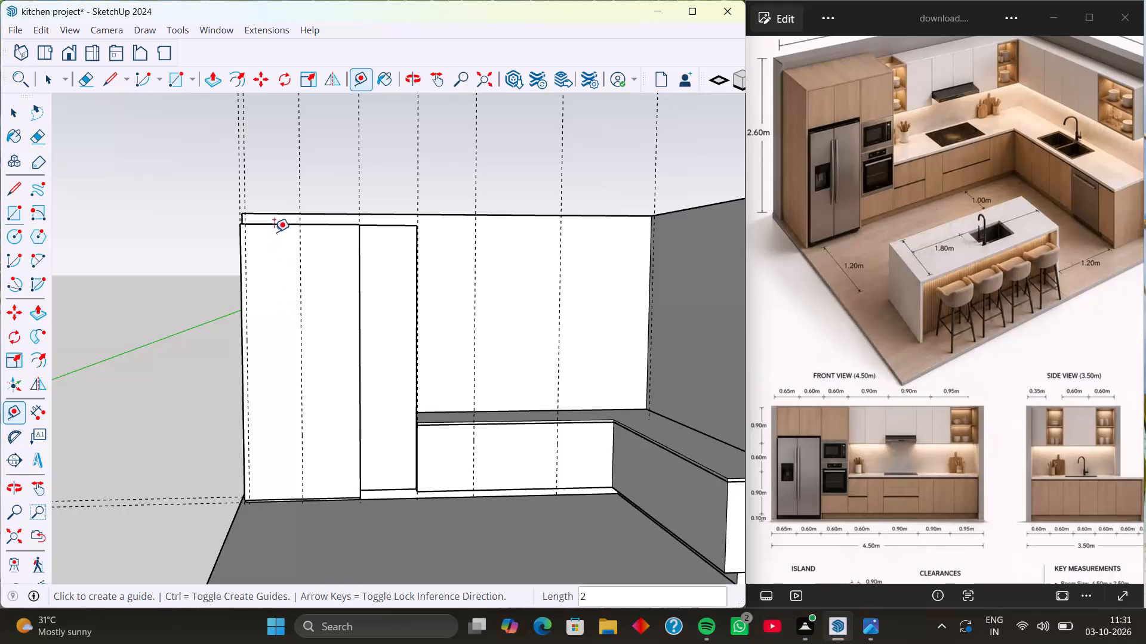
# Place a horizontal guide below the new tall cabinet's front top edge, trying a 3' offset against 2'6" and settling on 2'6".
pyautogui.click(277, 225)
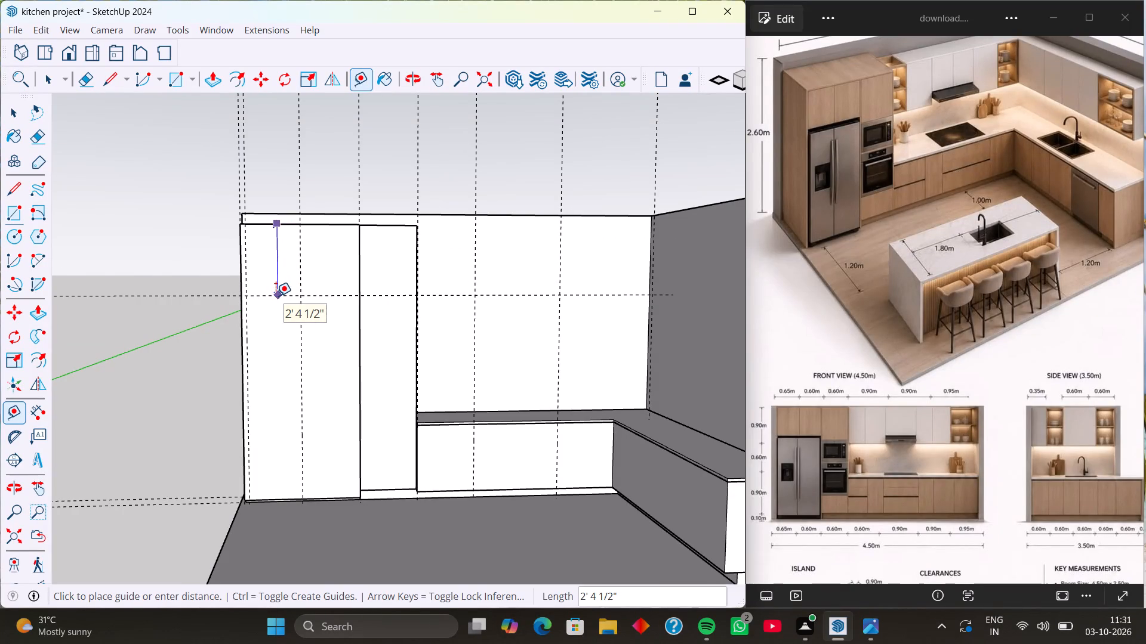
pyautogui.write("3'")
pyautogui.press('Return')
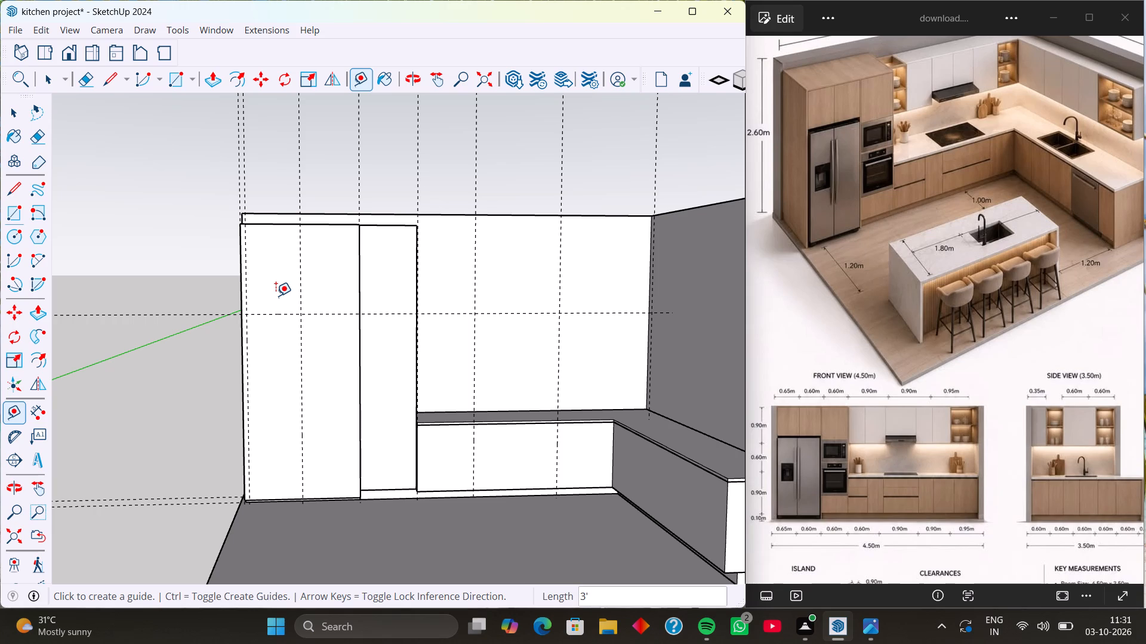
pyautogui.write("2'6")
pyautogui.press('Return')
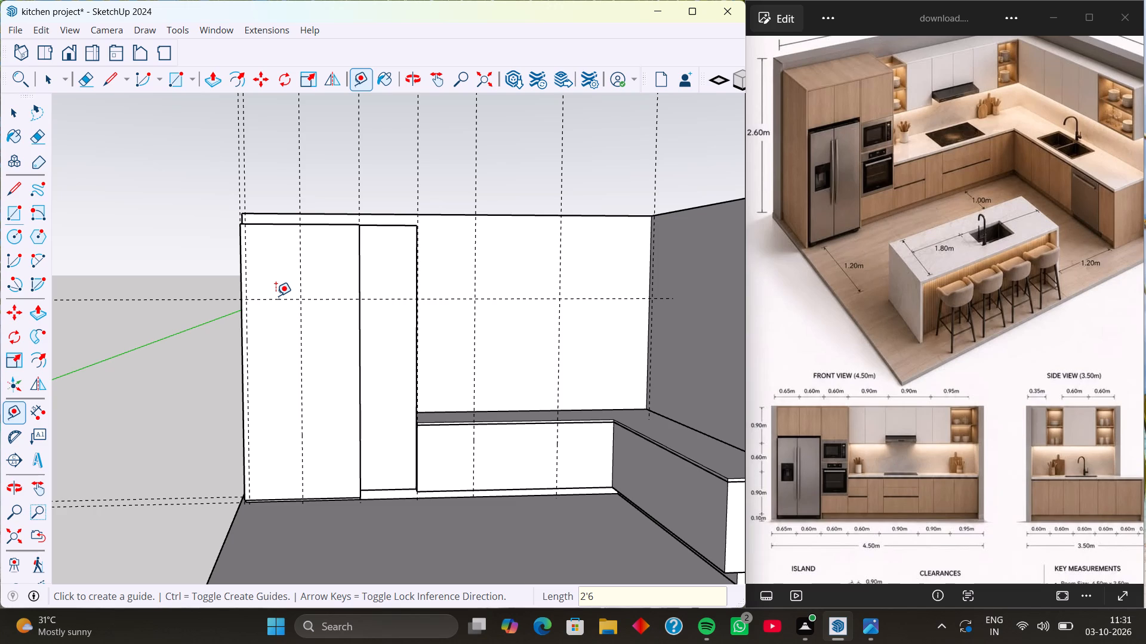
pyautogui.press('Return')
pyautogui.write("3'")
pyautogui.press('Return')
pyautogui.write("2'6")
pyautogui.press('Return')
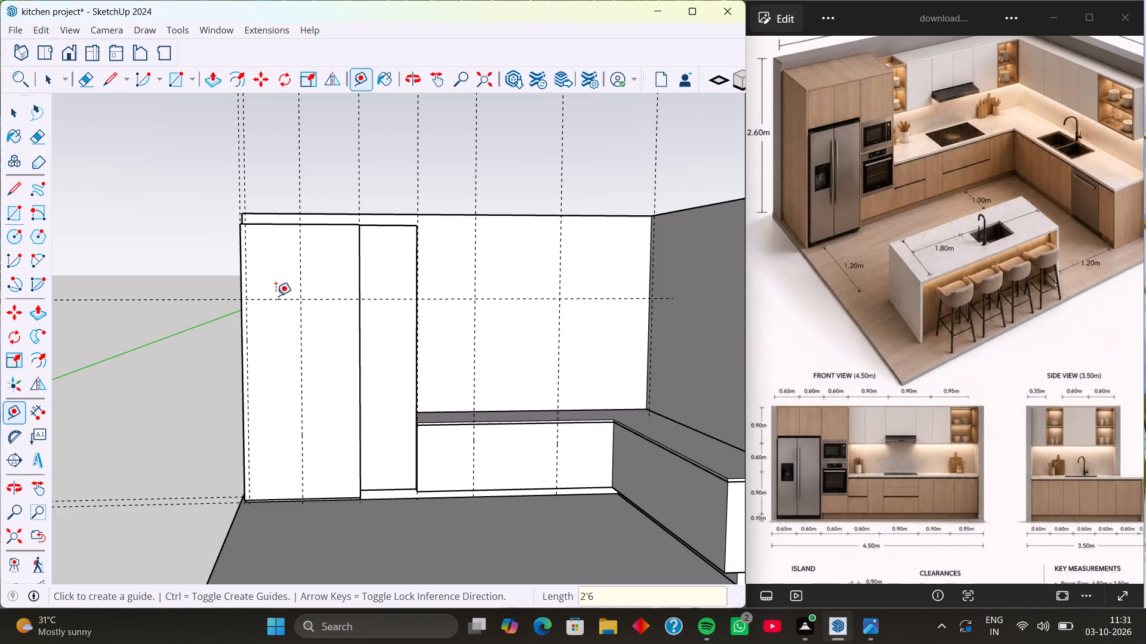
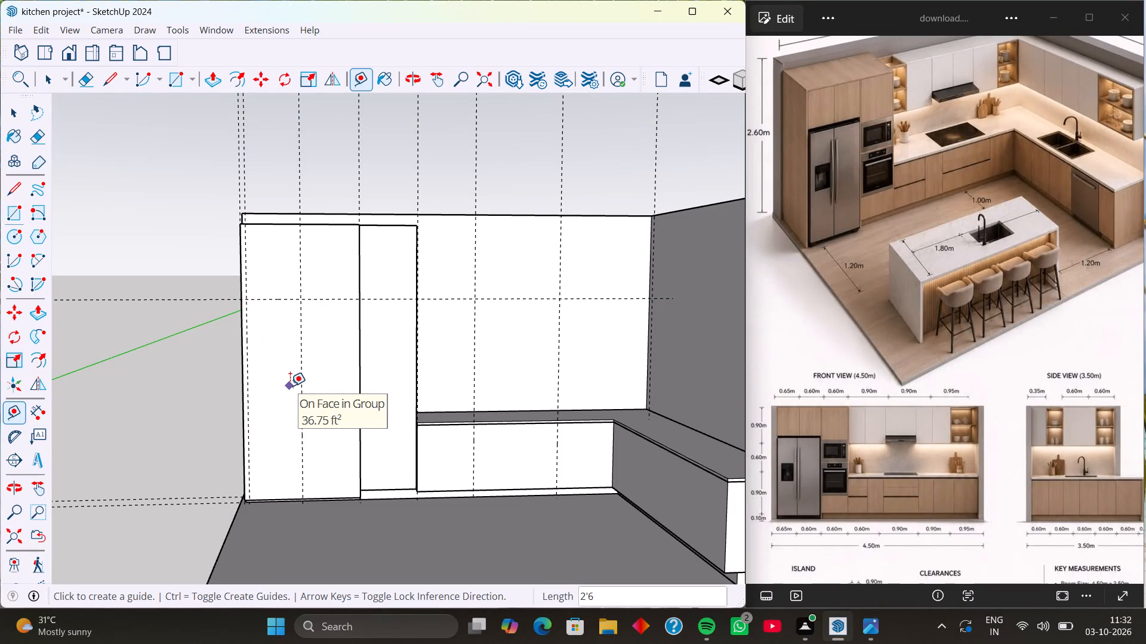
# Inside the wide tall cabinet's group, draw a front-face rectangle about 3' 9 1/4" wide and 6' 10" high, from the horizontal guide to the bottom corner.
pyautogui.moveTo(290, 386); pyautogui.dragTo(312, 382, button='middle')
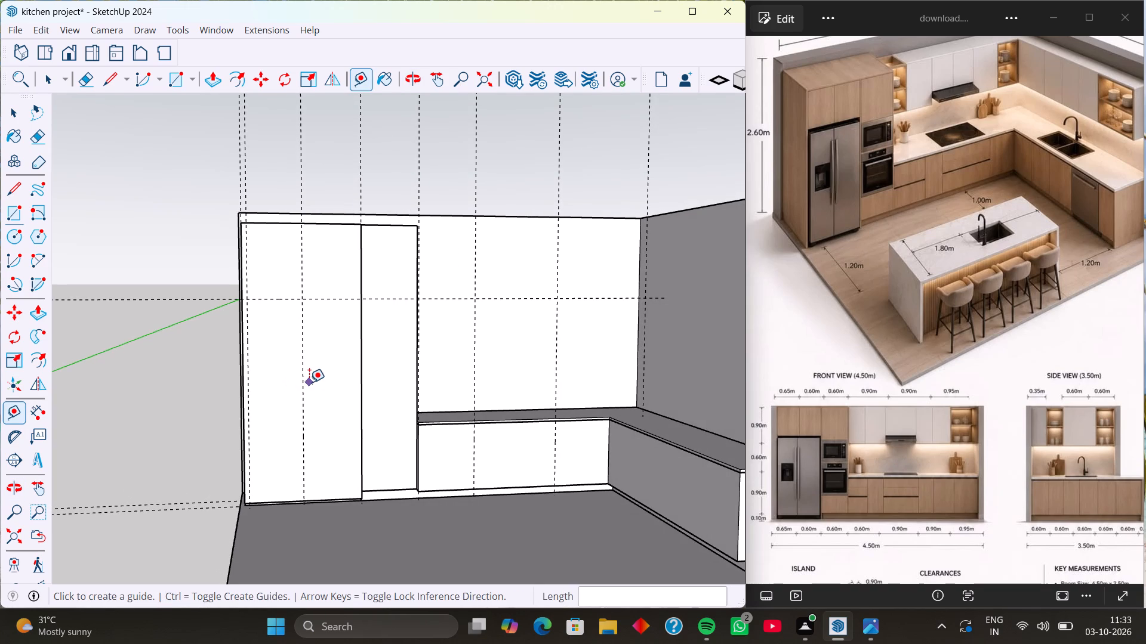
pyautogui.press('space')
pyautogui.tripleClick(280, 346)
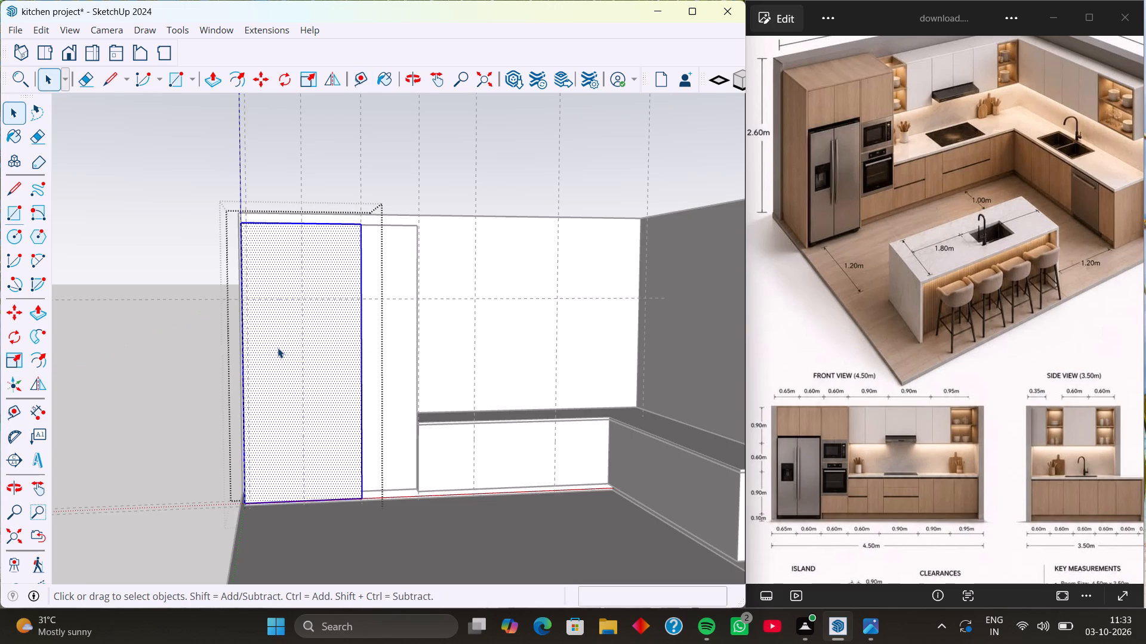
pyautogui.click(278, 348)
pyautogui.click(273, 348)
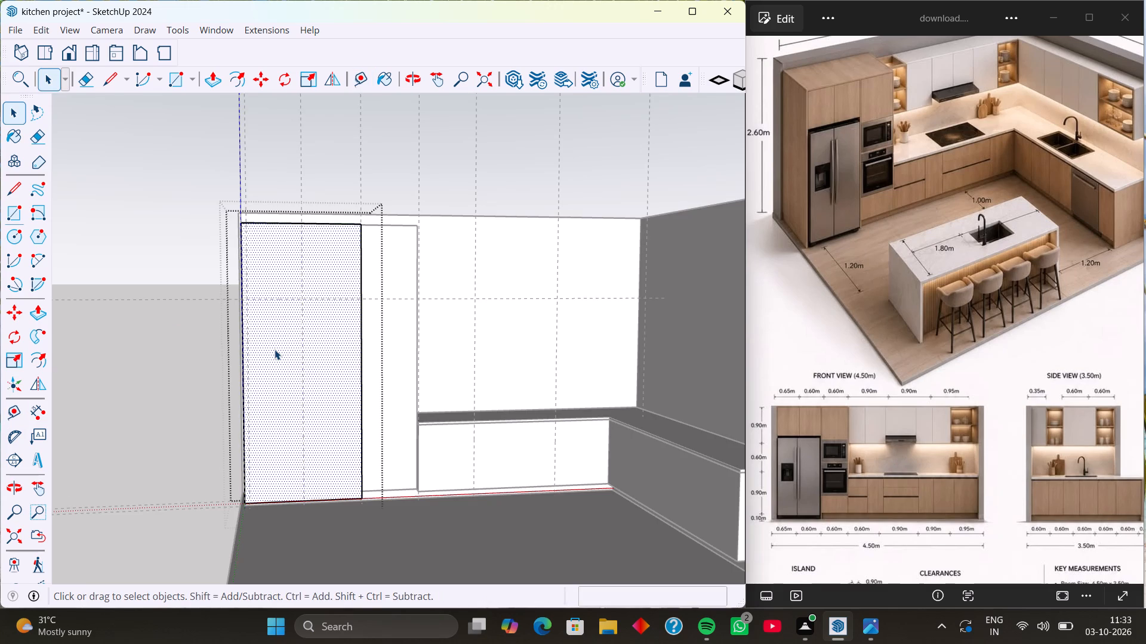
pyautogui.press('r')
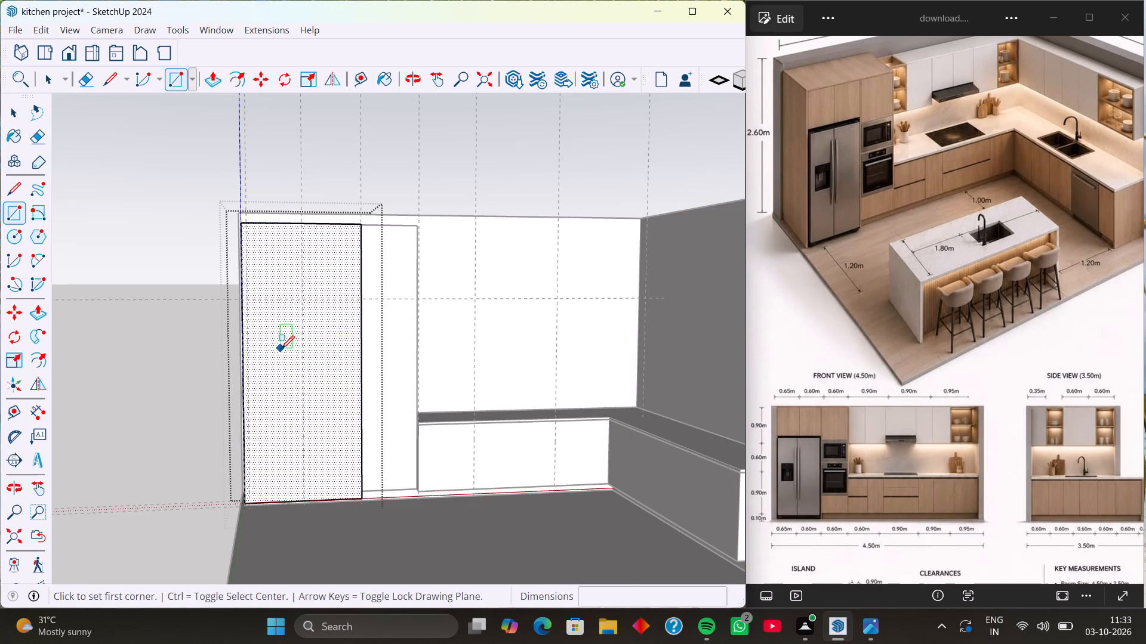
pyautogui.click(248, 301)
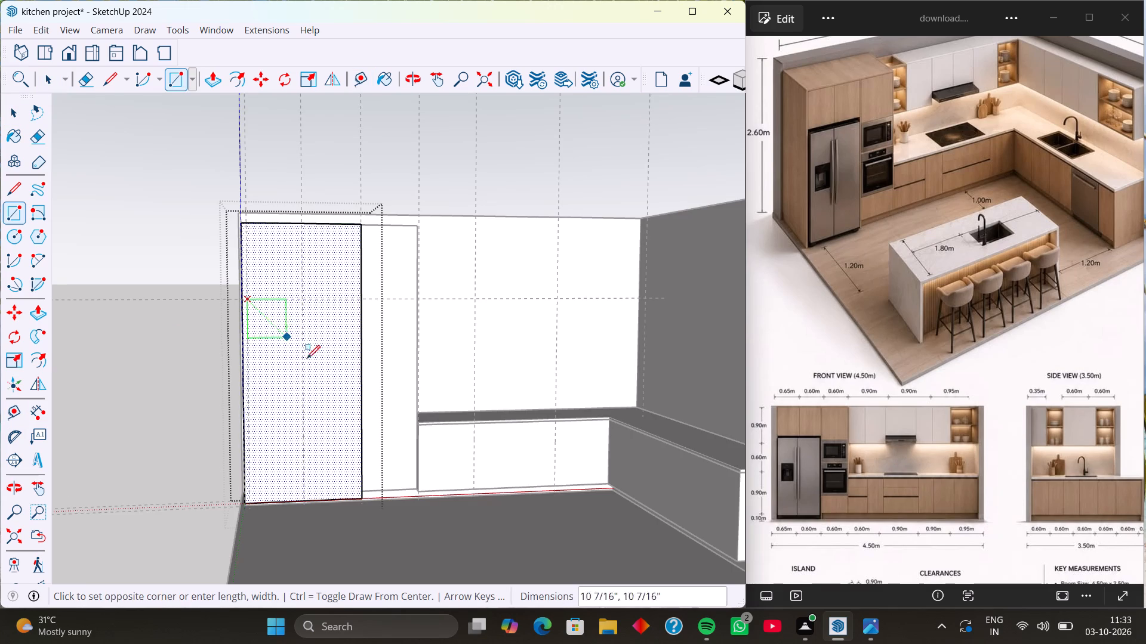
pyautogui.click(361, 496)
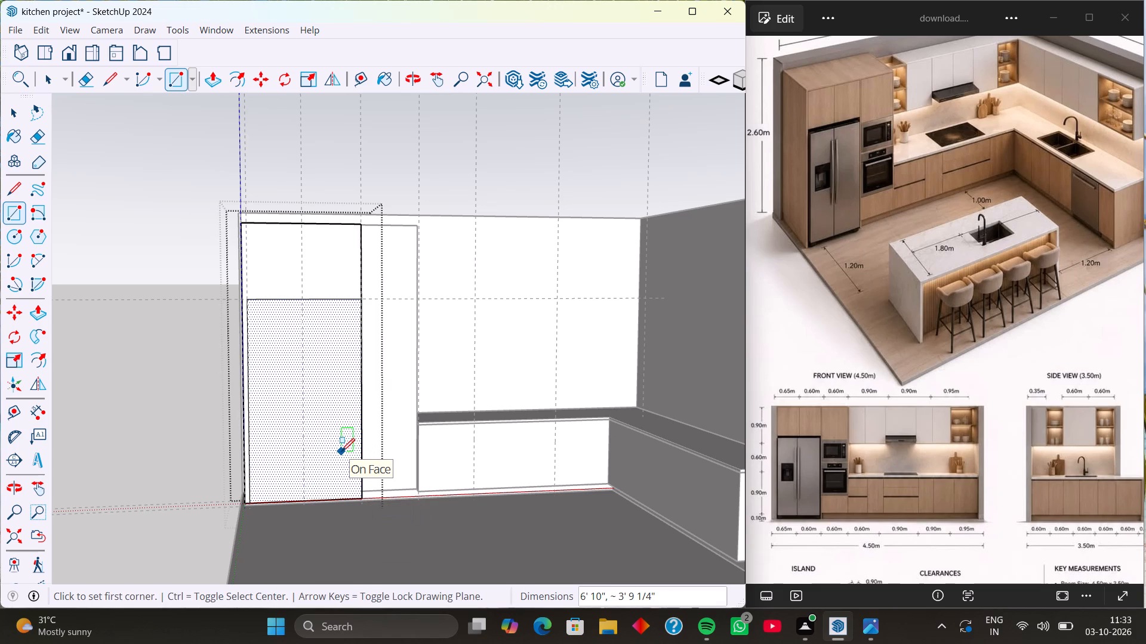
# Push the new rectangle 1'10" into the wide tall cabinet to form the fridge recess, and exit the group.
pyautogui.press('p')
pyautogui.click(334, 450)
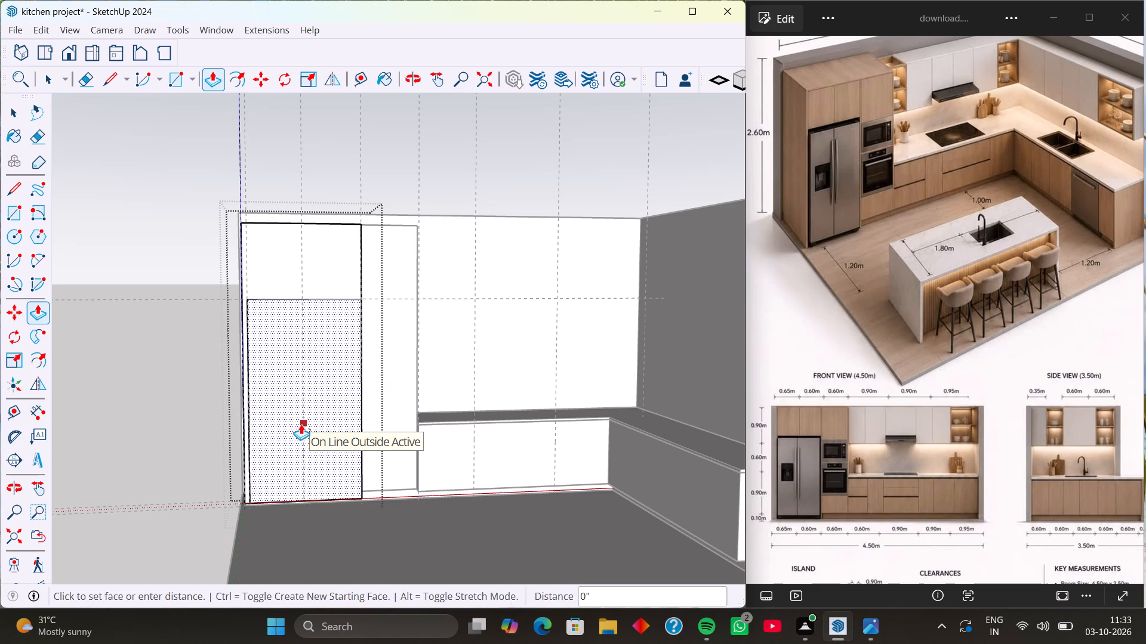
pyautogui.moveTo(301, 424); pyautogui.dragTo(384, 409, button='middle')
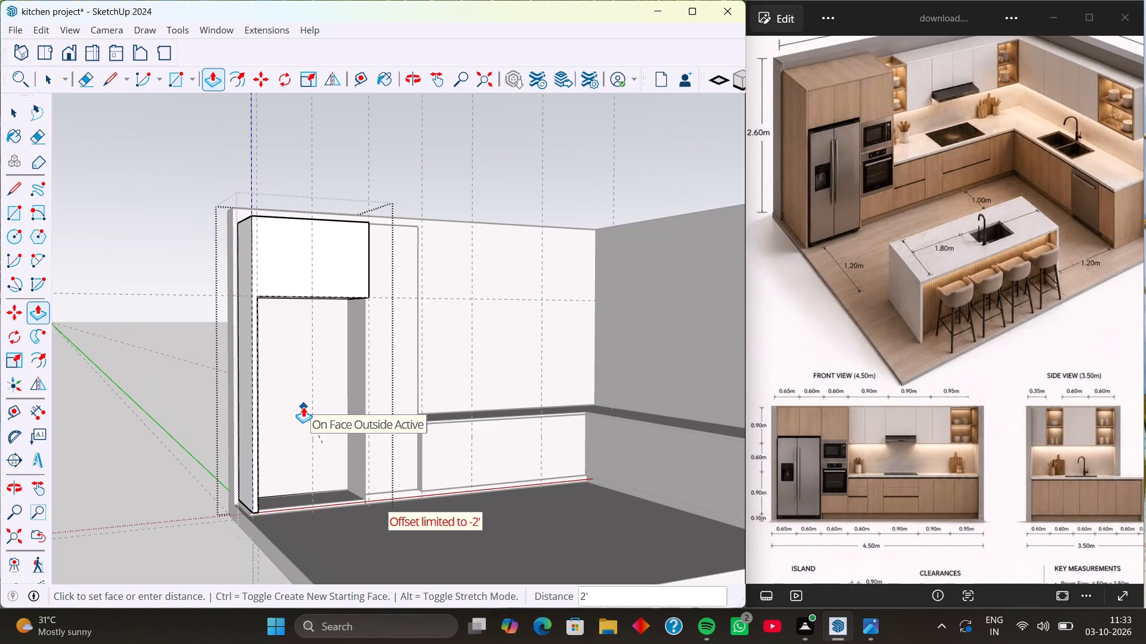
pyautogui.write("1'10")
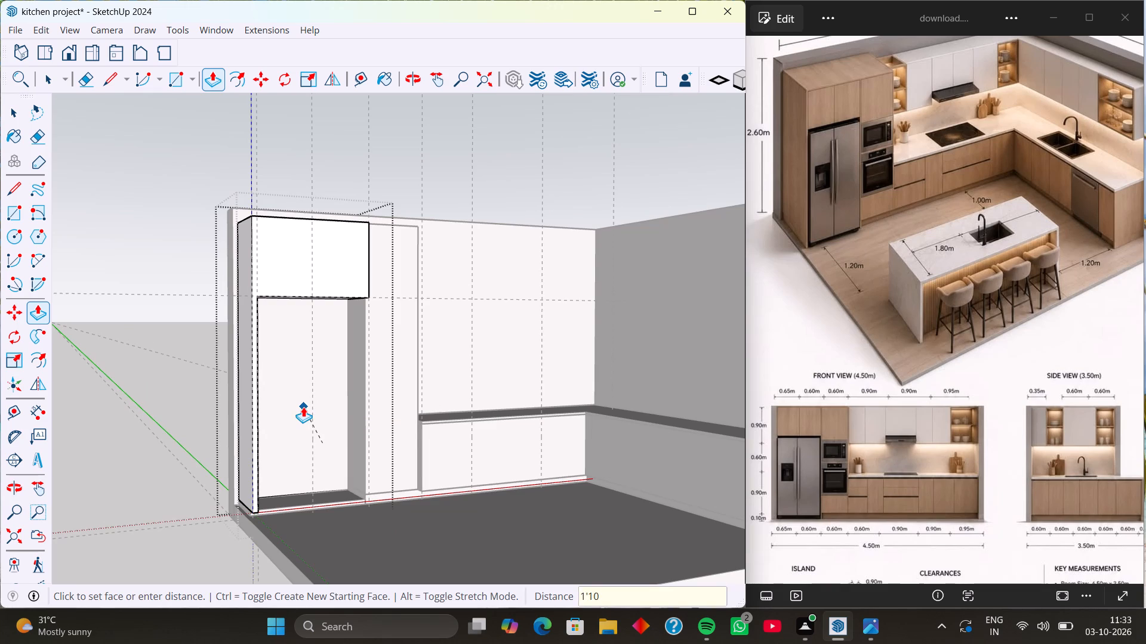
pyautogui.press('Return')
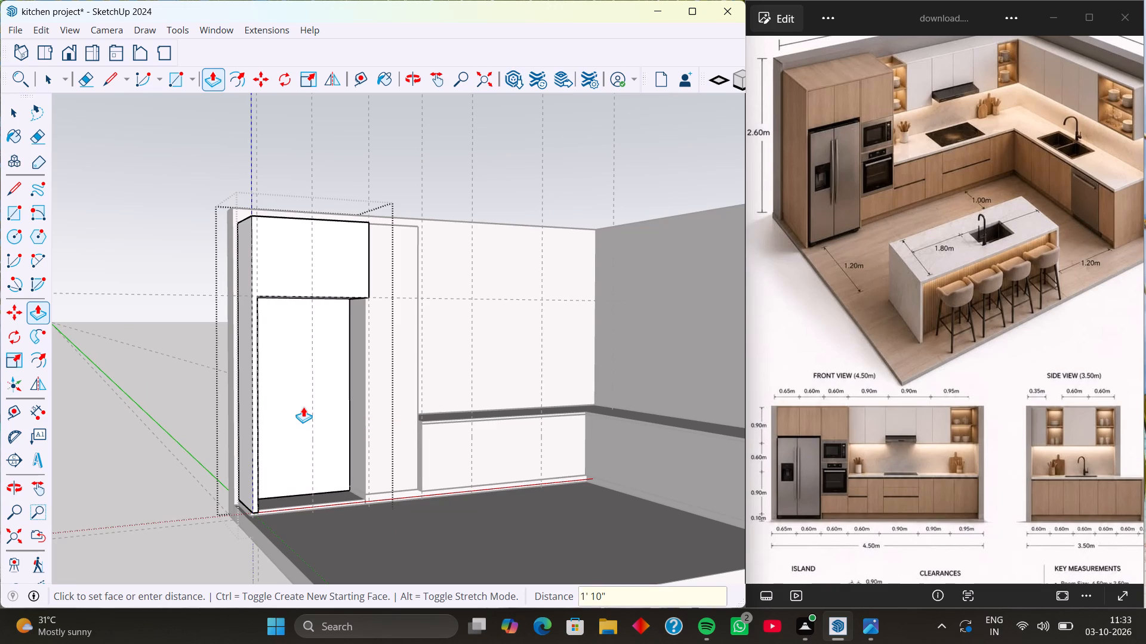
pyautogui.press('space')
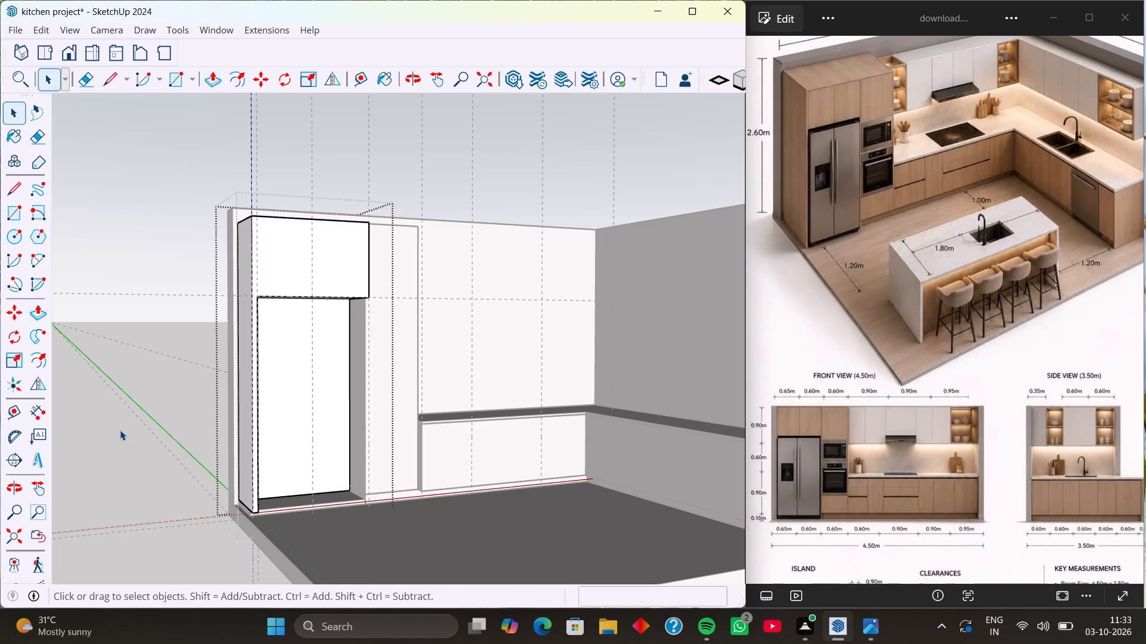
pyautogui.click(120, 430)
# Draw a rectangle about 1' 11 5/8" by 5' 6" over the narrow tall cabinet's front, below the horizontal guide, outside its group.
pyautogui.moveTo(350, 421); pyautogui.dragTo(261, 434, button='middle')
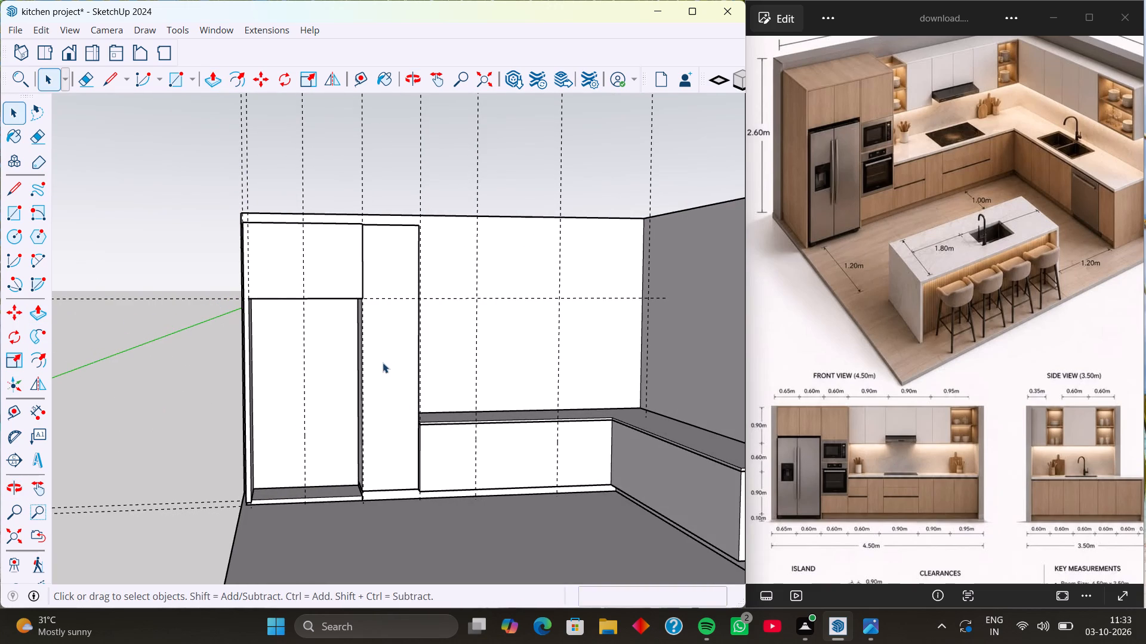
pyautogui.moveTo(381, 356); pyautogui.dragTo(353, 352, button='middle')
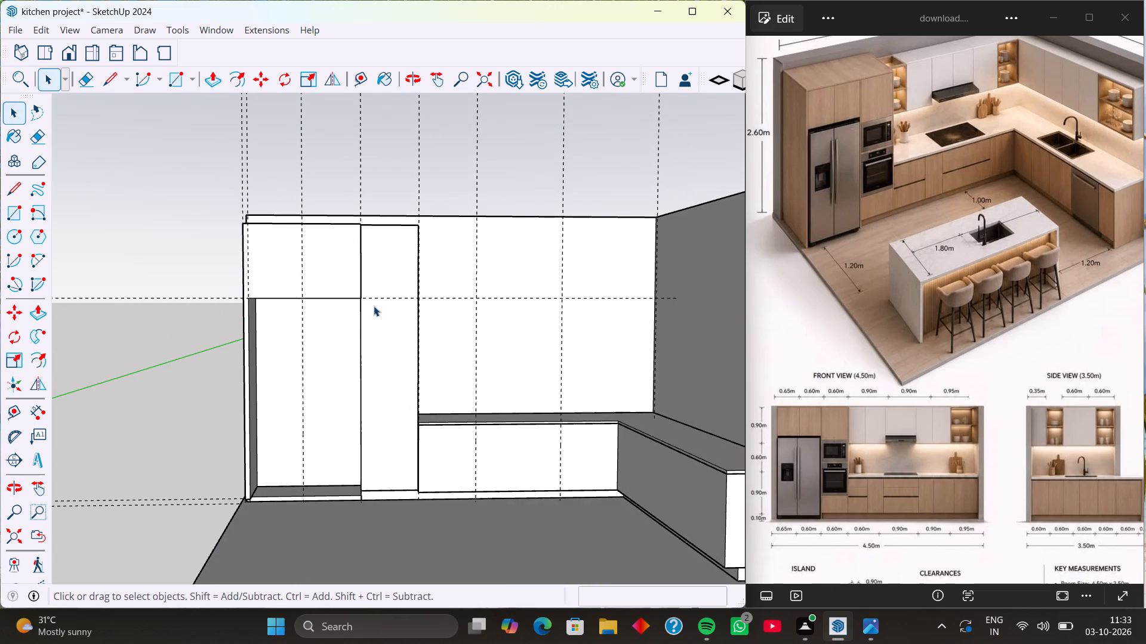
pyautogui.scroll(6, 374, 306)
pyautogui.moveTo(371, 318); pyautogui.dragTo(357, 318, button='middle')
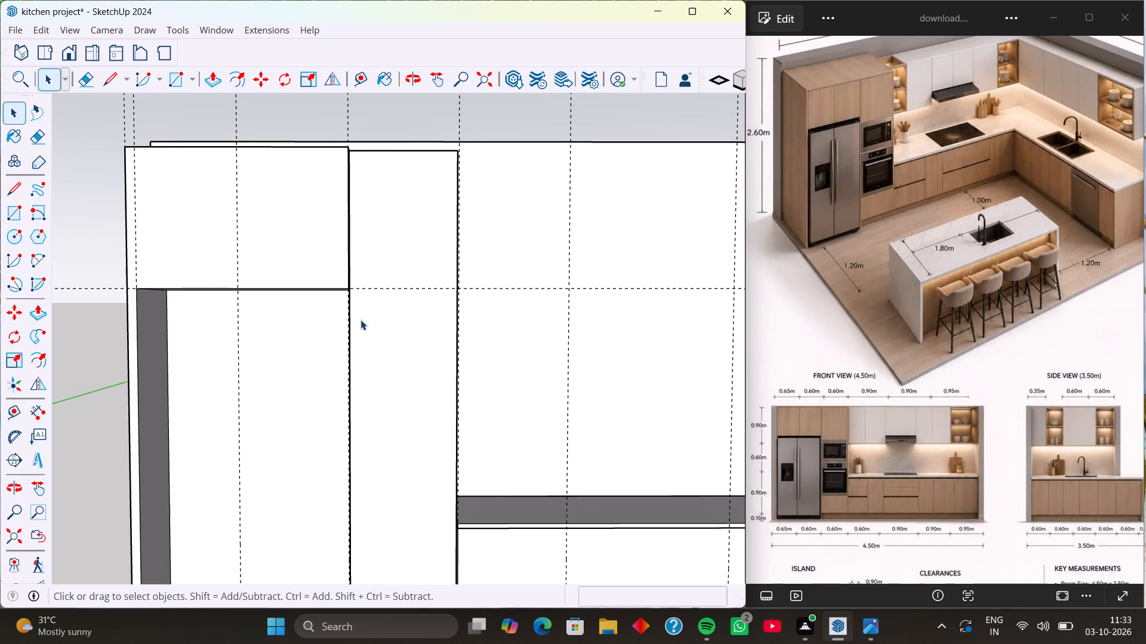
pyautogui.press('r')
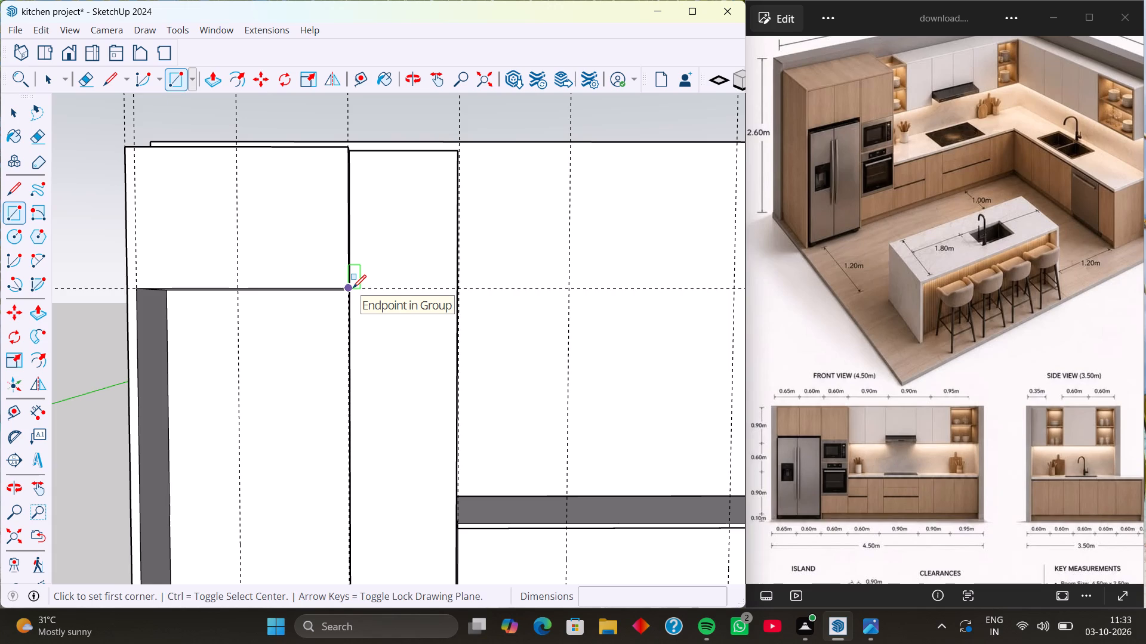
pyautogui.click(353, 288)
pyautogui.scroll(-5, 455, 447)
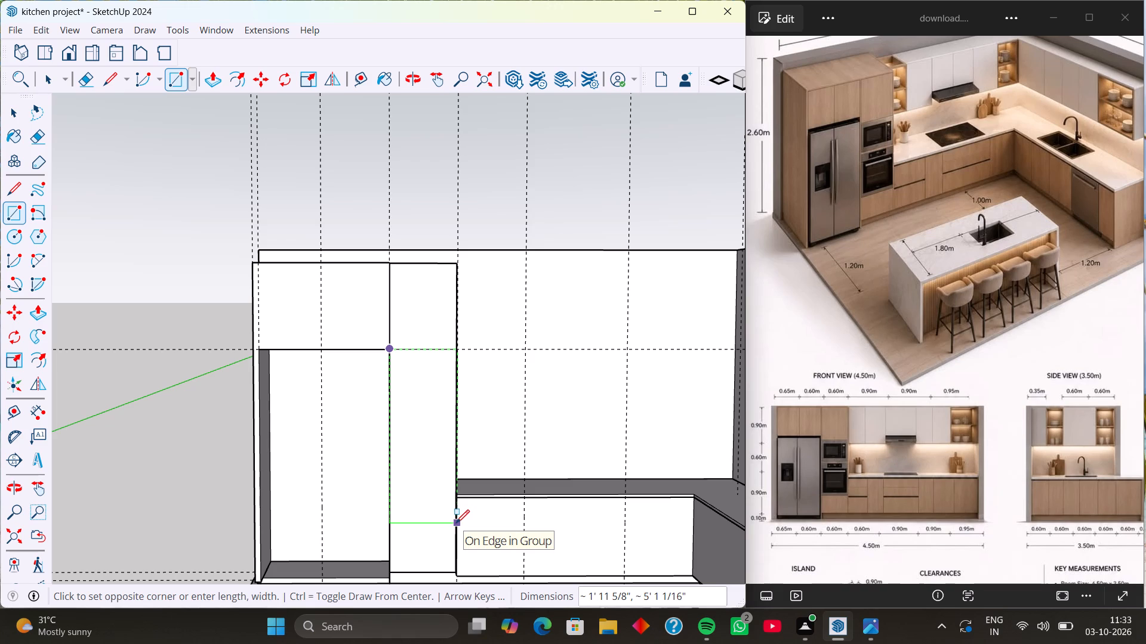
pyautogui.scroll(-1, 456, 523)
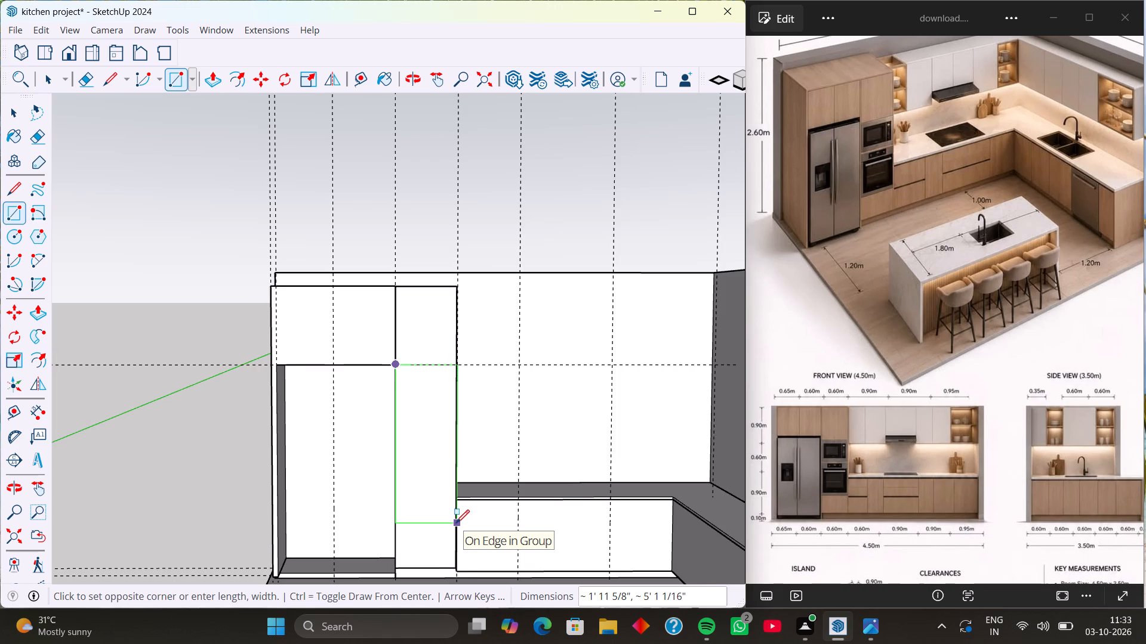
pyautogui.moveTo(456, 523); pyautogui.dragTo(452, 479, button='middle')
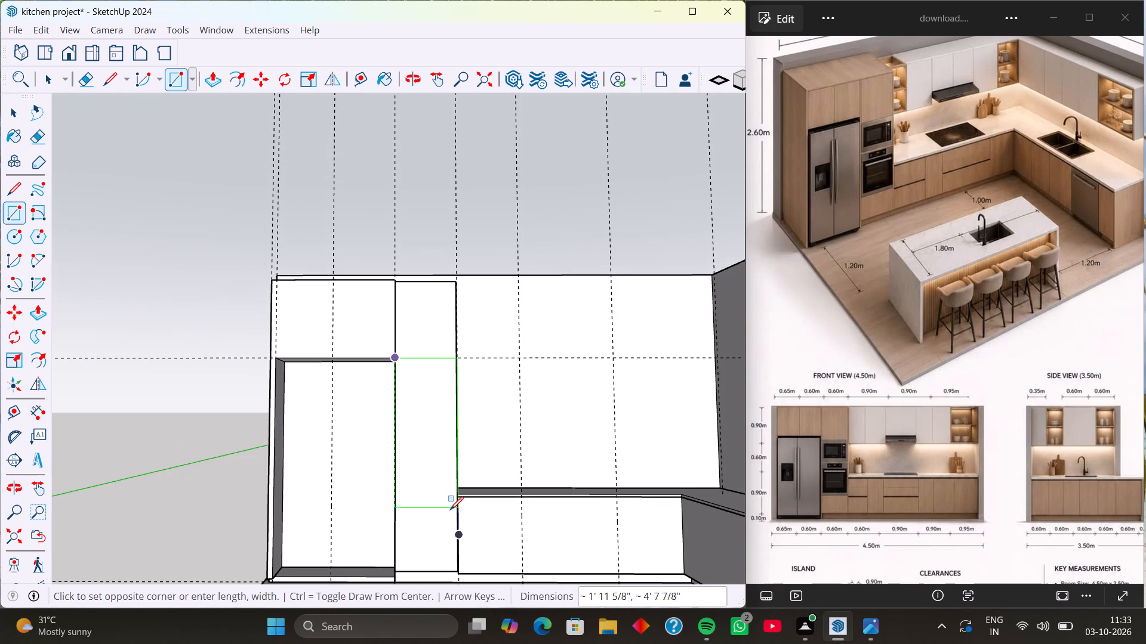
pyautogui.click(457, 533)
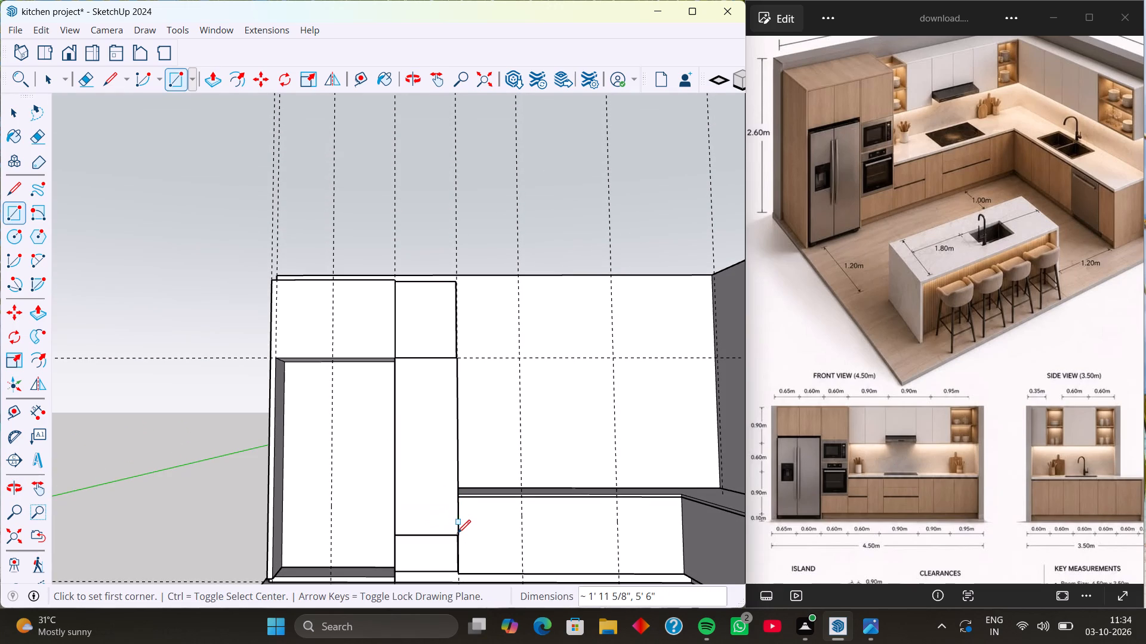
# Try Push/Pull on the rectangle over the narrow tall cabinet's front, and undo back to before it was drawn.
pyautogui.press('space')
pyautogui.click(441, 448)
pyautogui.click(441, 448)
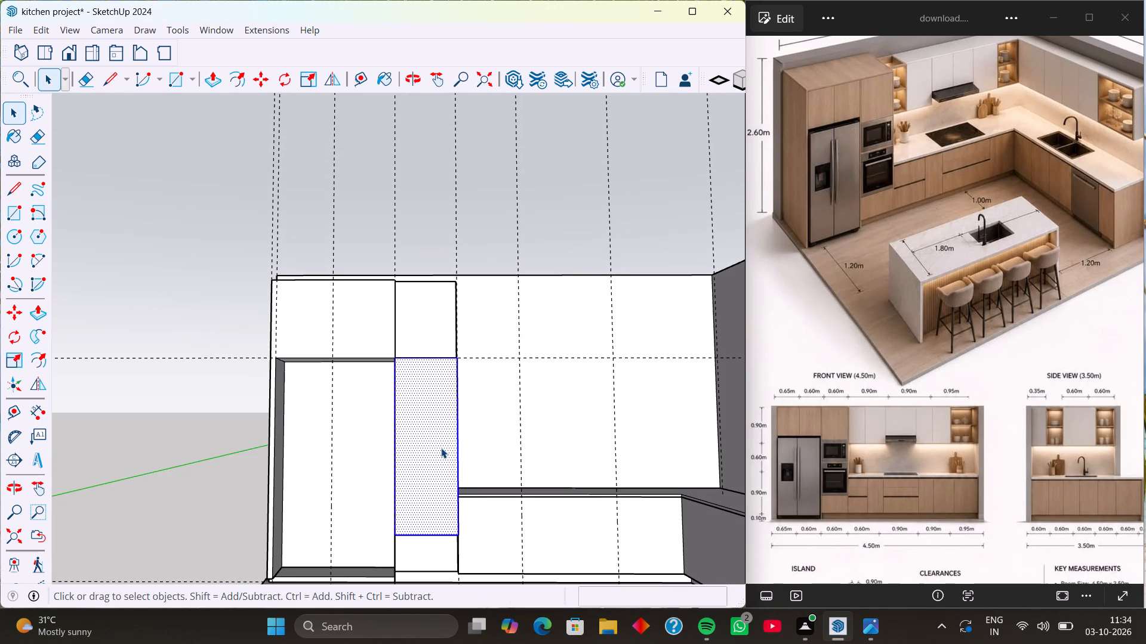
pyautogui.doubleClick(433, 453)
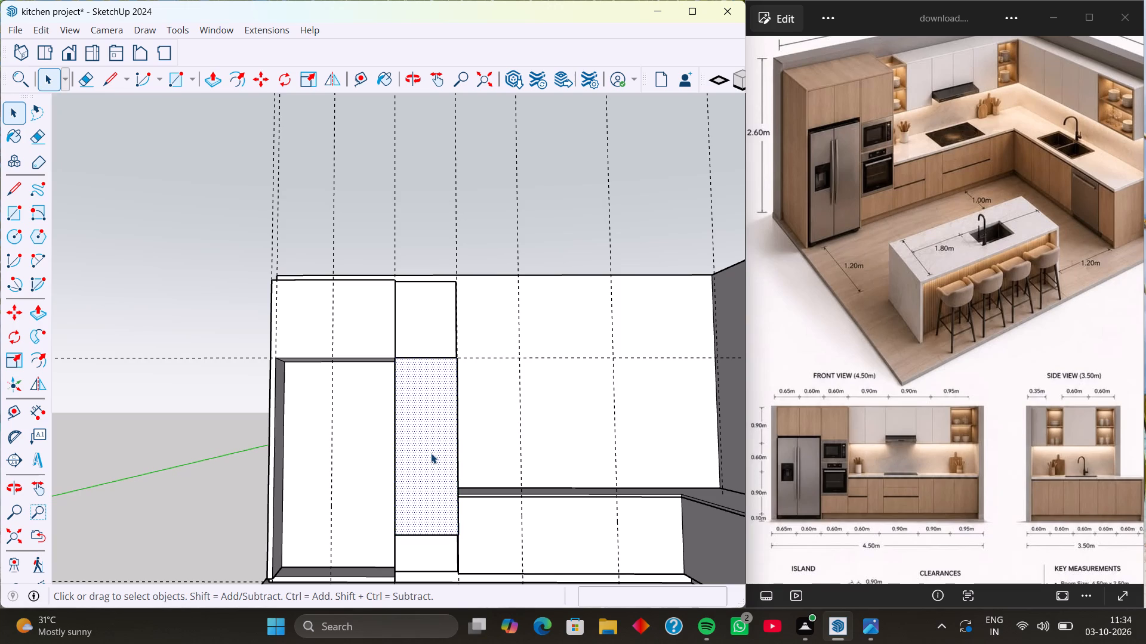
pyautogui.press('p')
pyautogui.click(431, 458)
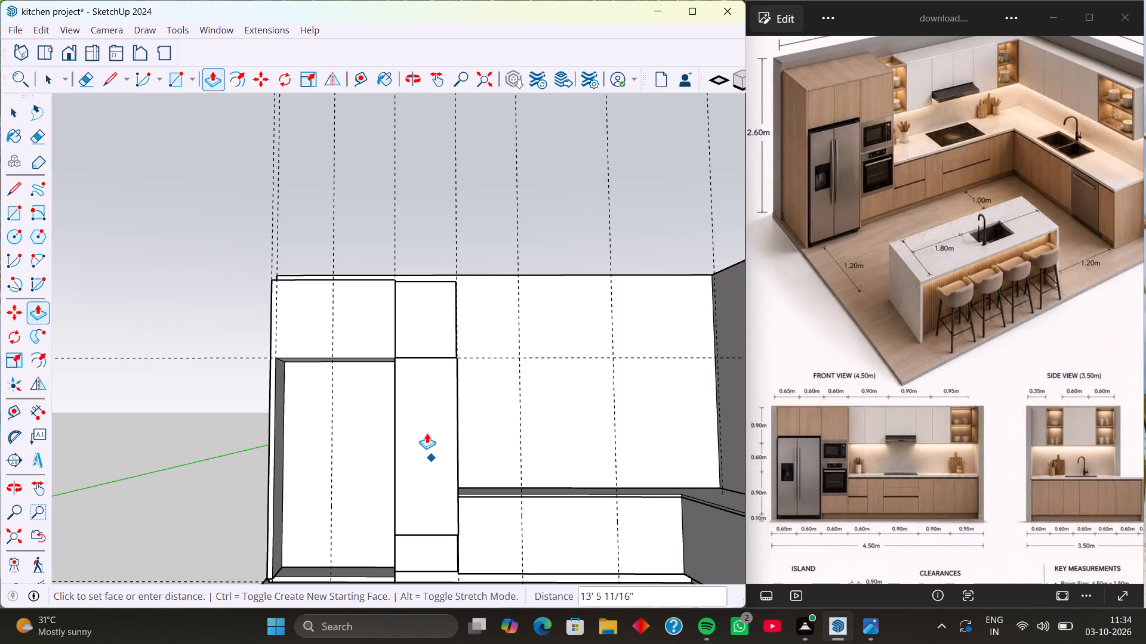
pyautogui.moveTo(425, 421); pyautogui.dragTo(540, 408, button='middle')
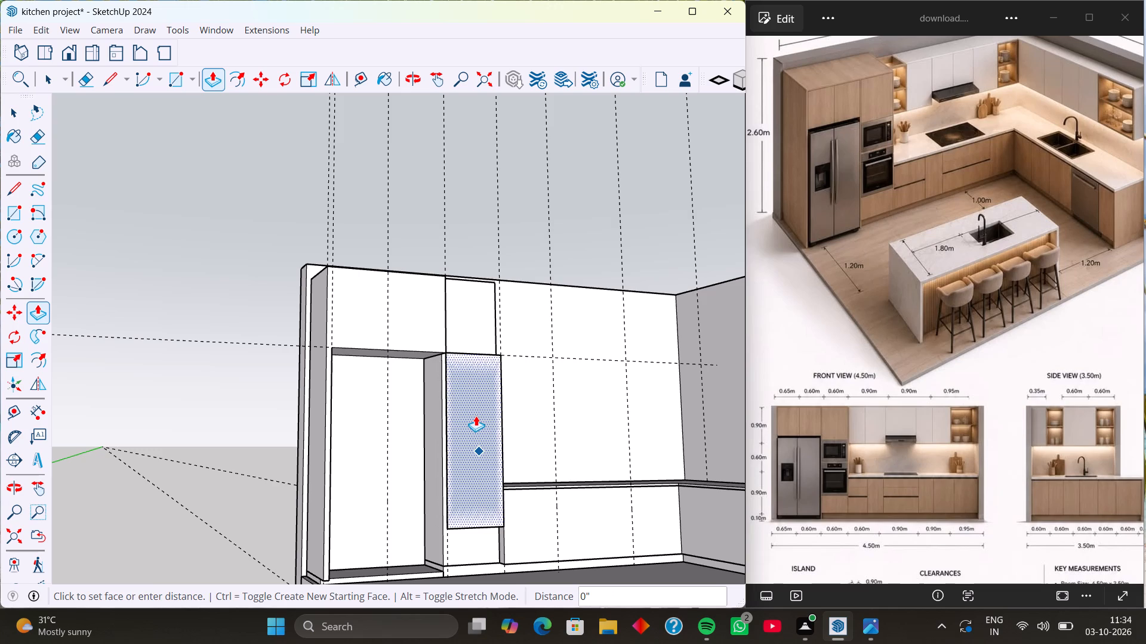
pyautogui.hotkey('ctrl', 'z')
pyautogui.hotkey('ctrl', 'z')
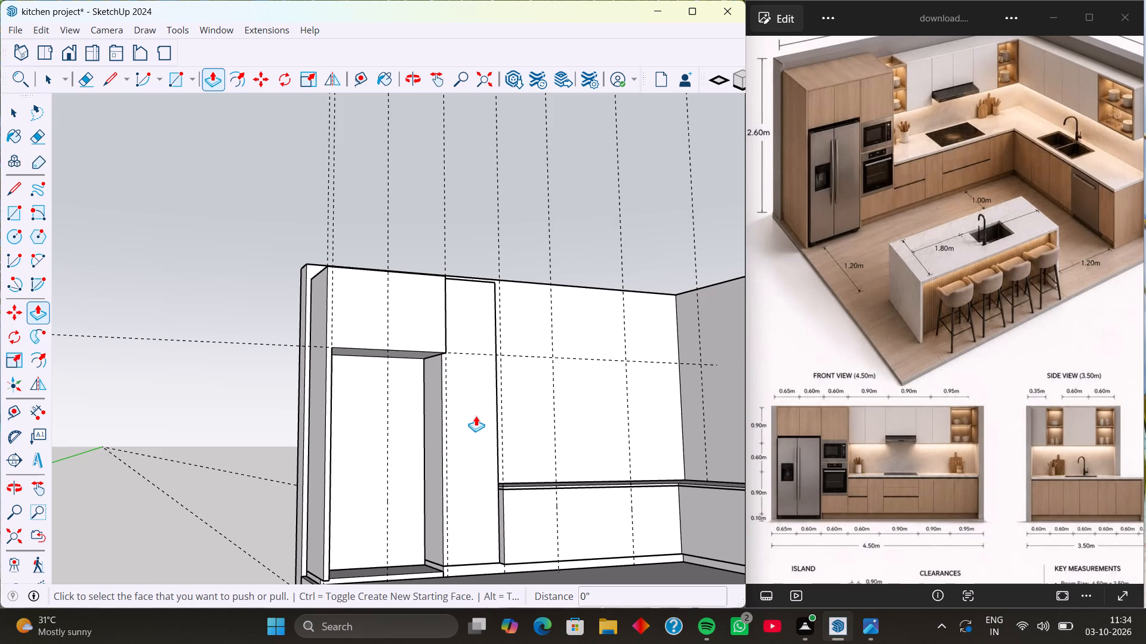
# Inside the narrow tall cabinet's group, draw a front-face rectangle about 1' 11 5/8" wide and 5' 6" high, starting at the horizontal guide.
pyautogui.press('space')
pyautogui.tripleClick(476, 473)
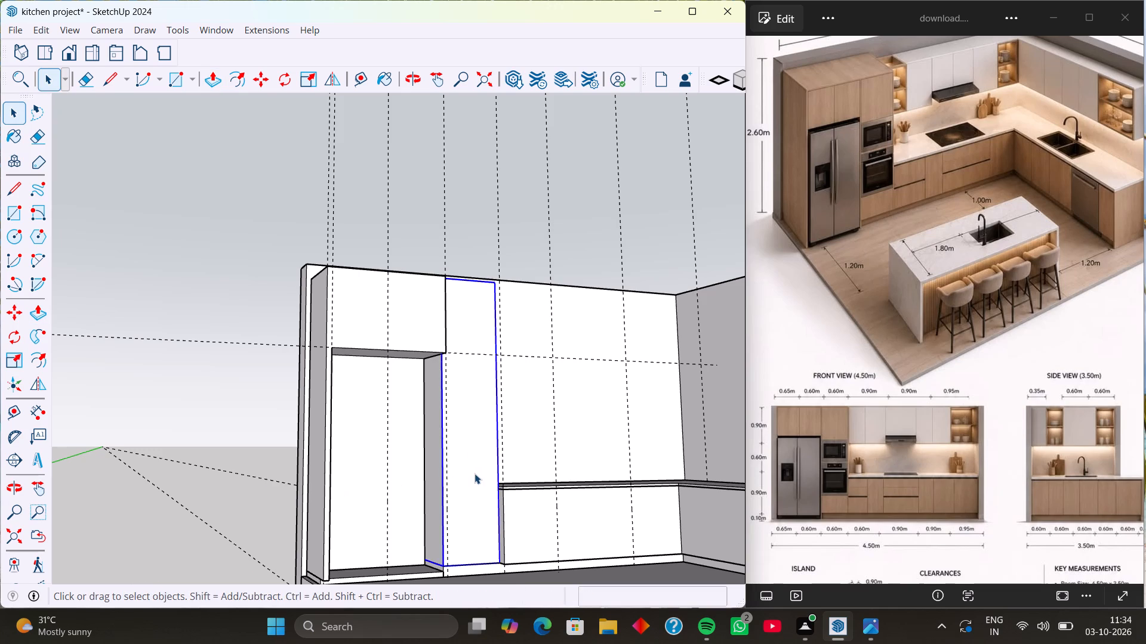
pyautogui.click(475, 473)
pyautogui.click(473, 470)
pyautogui.click(469, 462)
pyautogui.moveTo(466, 432); pyautogui.dragTo(465, 432, button='middle')
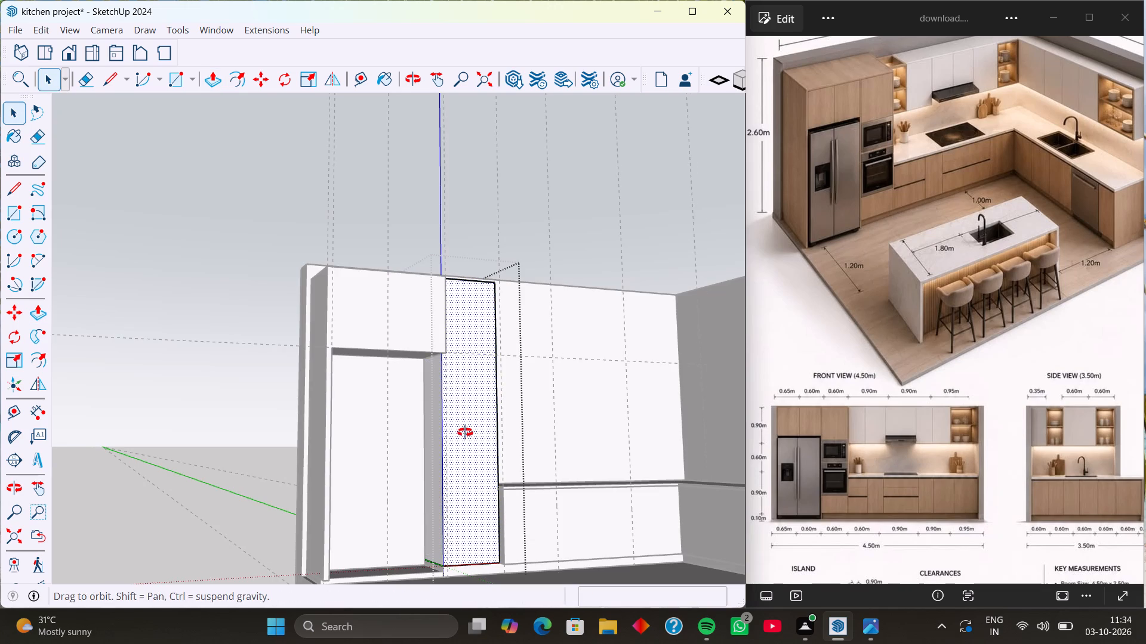
pyautogui.moveTo(465, 432); pyautogui.dragTo(412, 451, button='middle')
pyautogui.moveTo(433, 439); pyautogui.dragTo(407, 444, button='middle')
pyautogui.press('r')
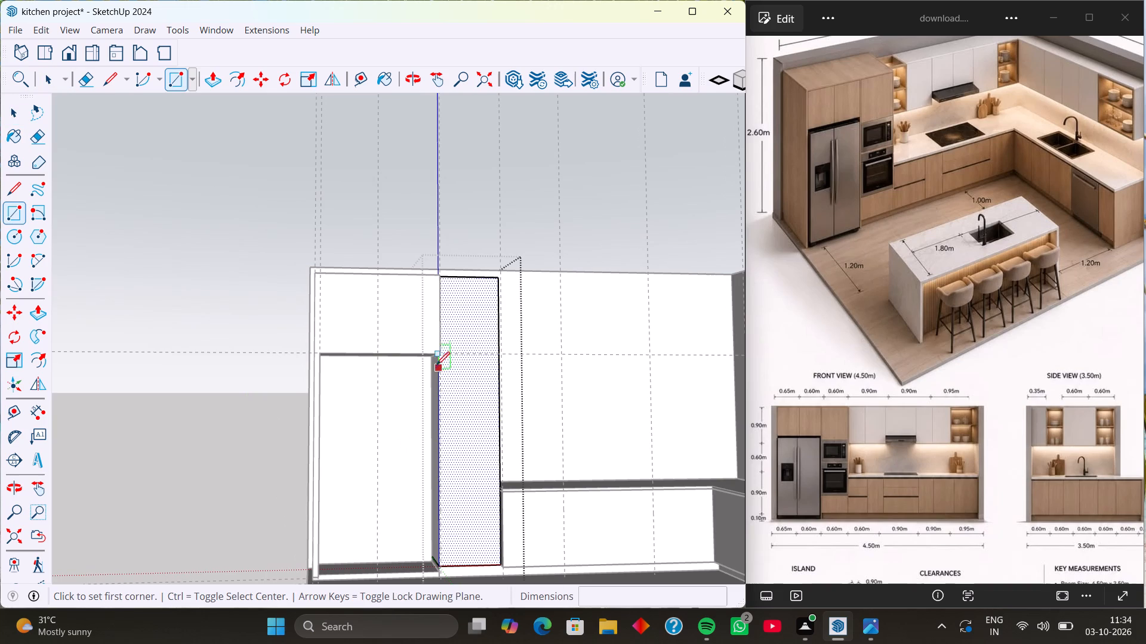
pyautogui.click(440, 354)
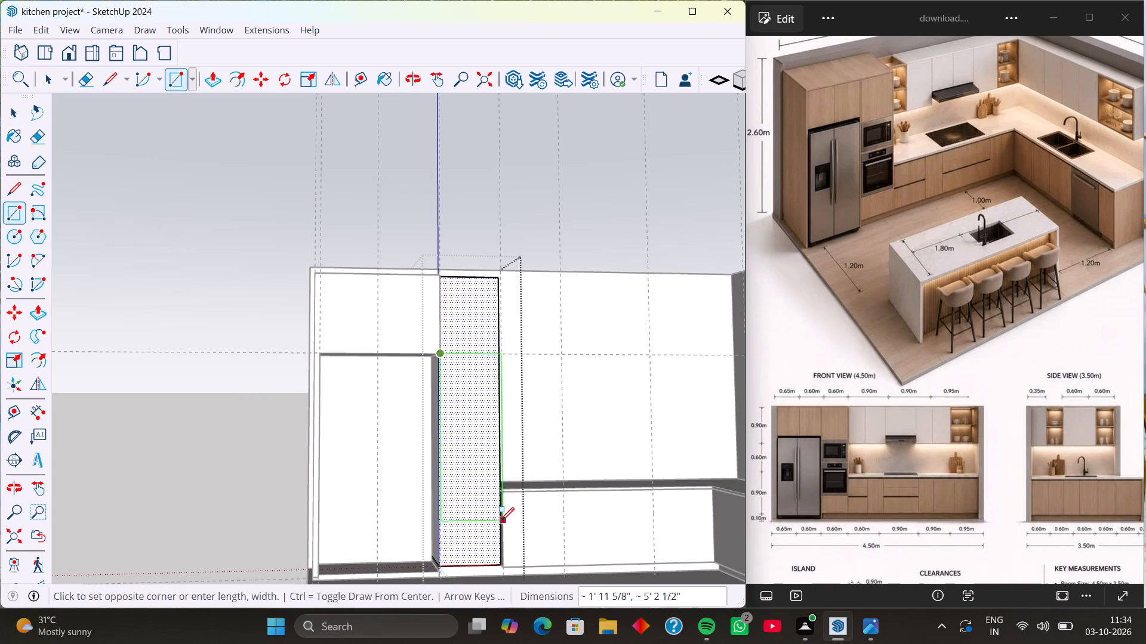
pyautogui.moveTo(501, 529); pyautogui.dragTo(420, 534, button='middle')
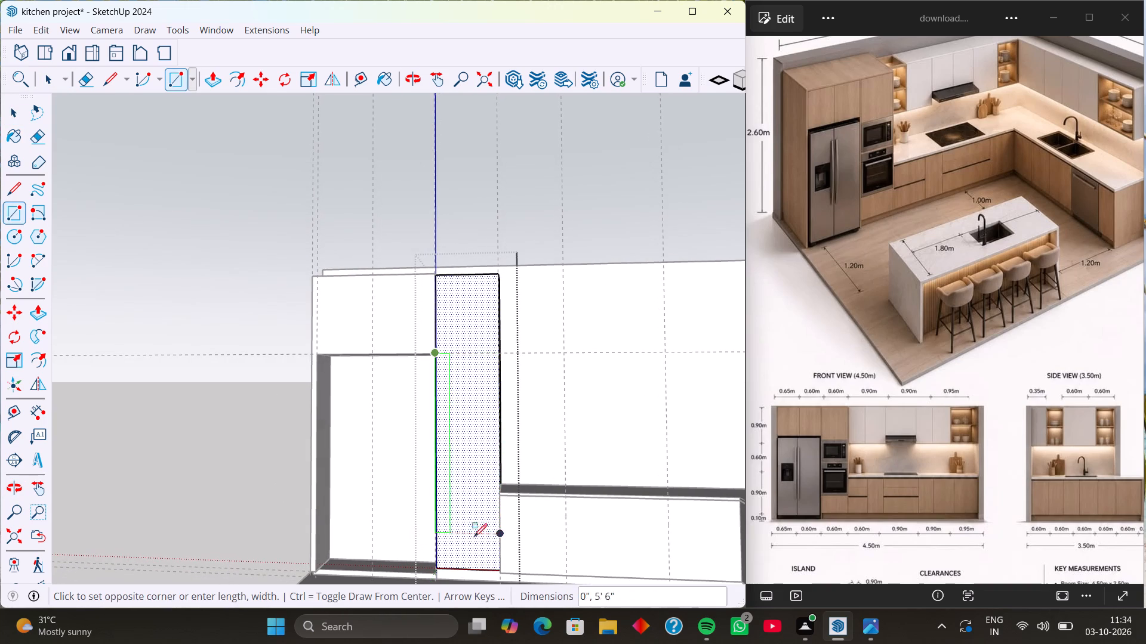
pyautogui.click(499, 533)
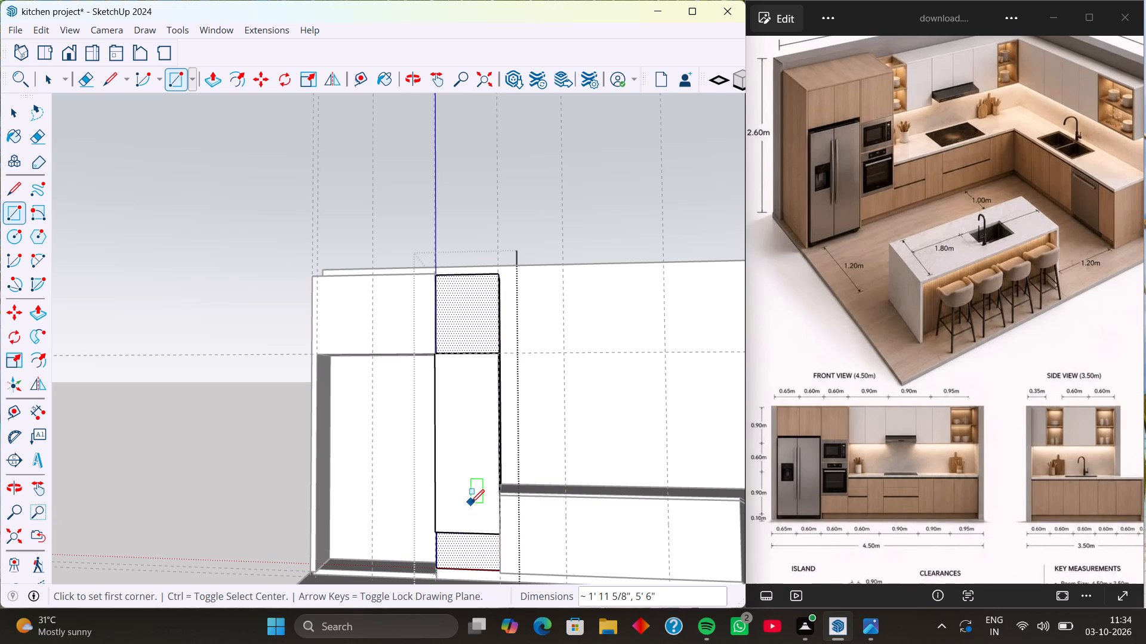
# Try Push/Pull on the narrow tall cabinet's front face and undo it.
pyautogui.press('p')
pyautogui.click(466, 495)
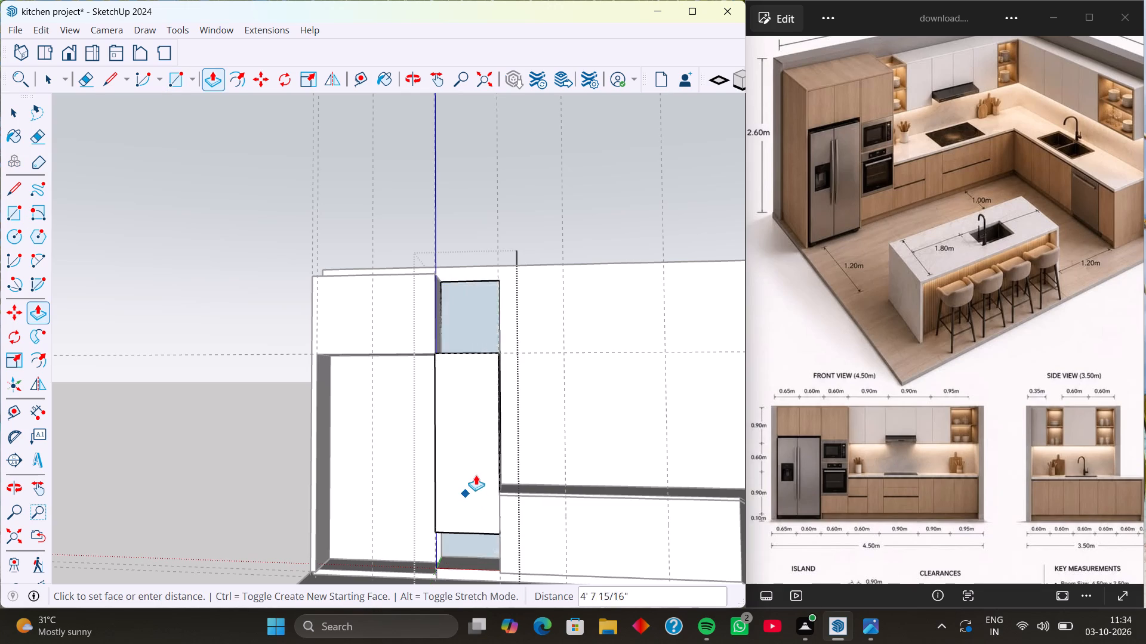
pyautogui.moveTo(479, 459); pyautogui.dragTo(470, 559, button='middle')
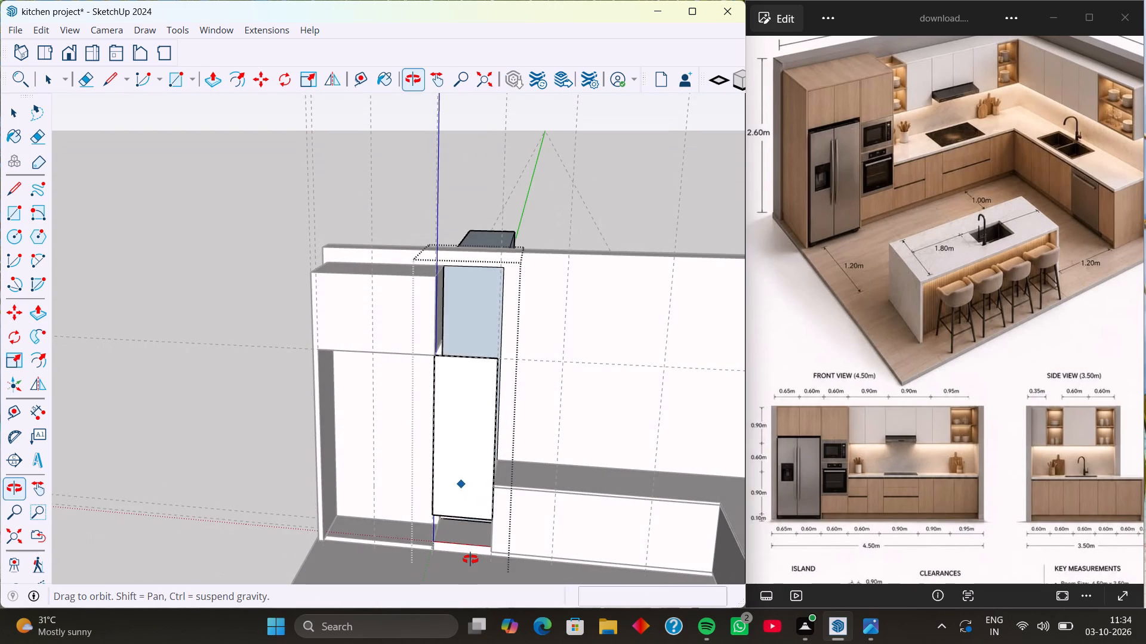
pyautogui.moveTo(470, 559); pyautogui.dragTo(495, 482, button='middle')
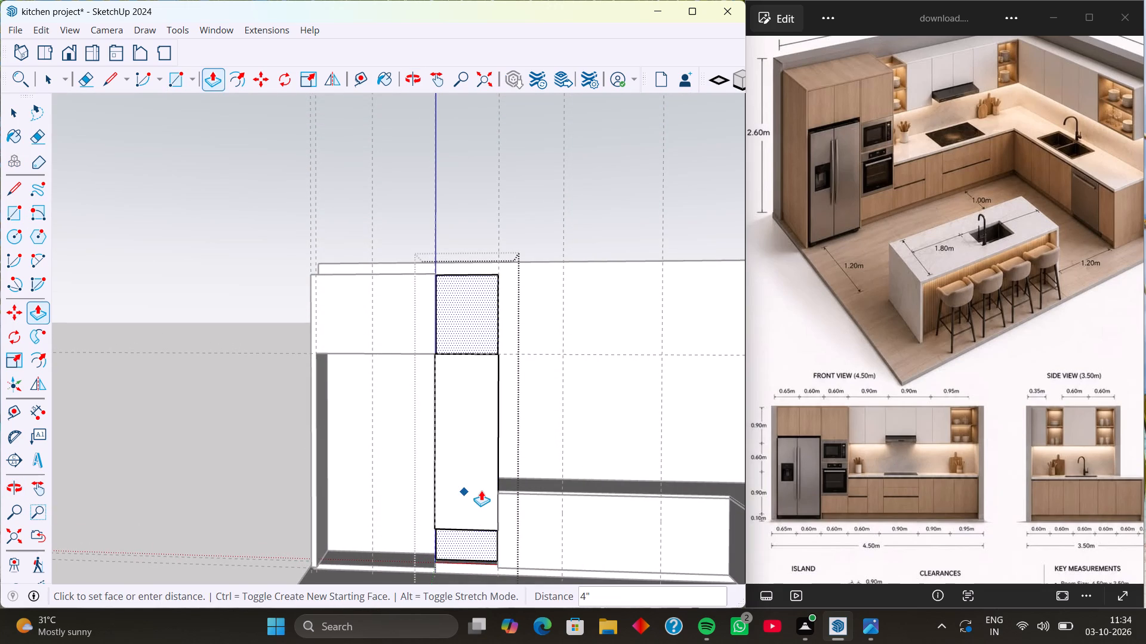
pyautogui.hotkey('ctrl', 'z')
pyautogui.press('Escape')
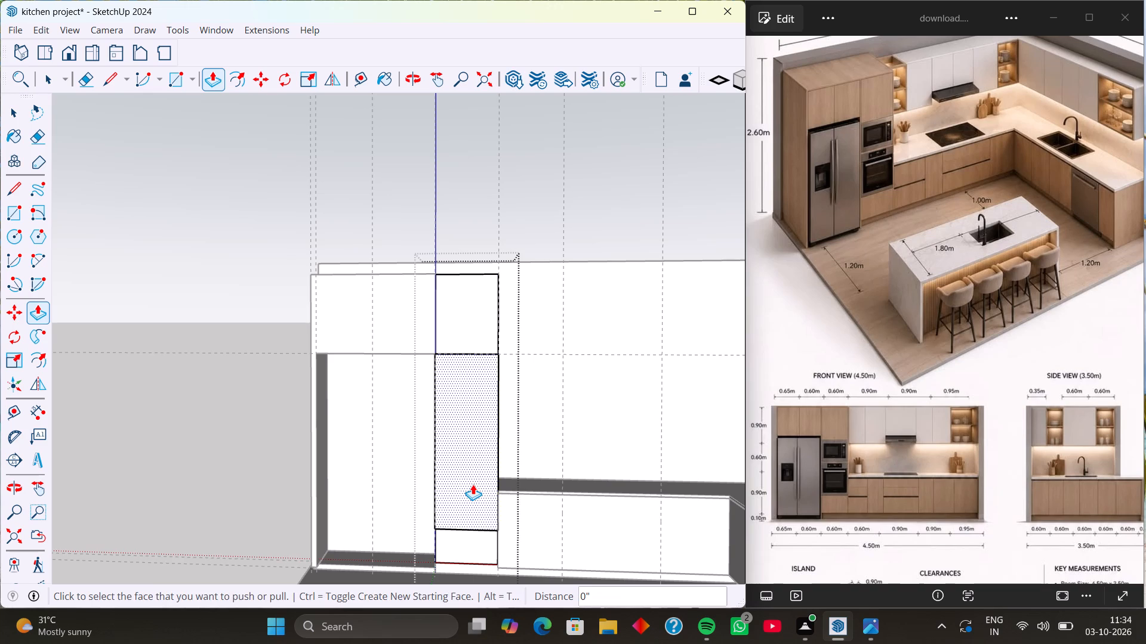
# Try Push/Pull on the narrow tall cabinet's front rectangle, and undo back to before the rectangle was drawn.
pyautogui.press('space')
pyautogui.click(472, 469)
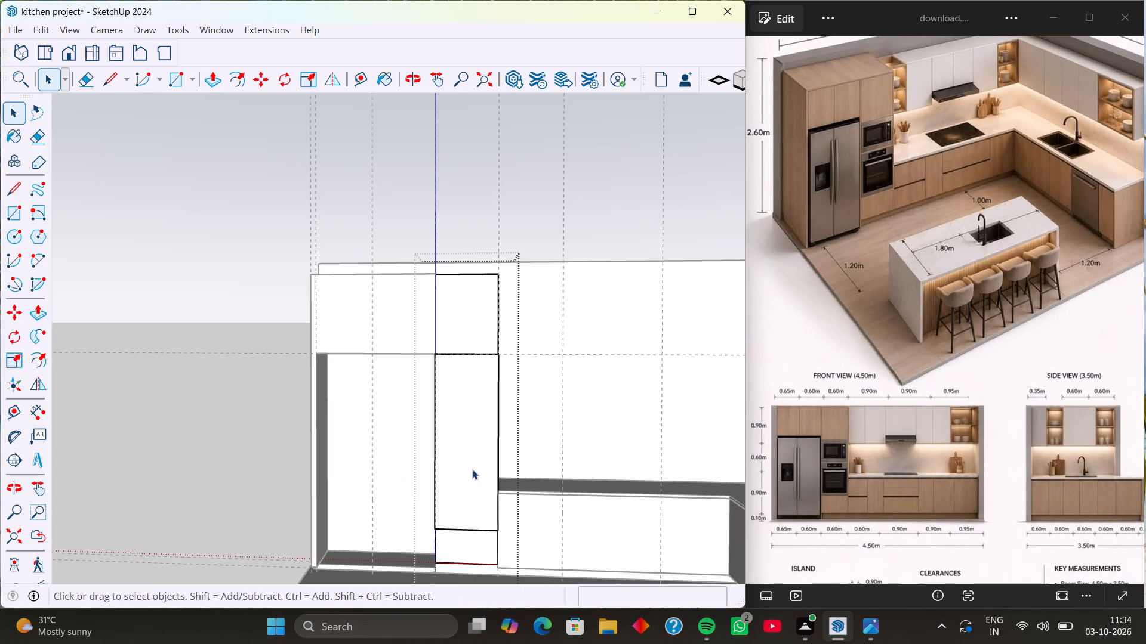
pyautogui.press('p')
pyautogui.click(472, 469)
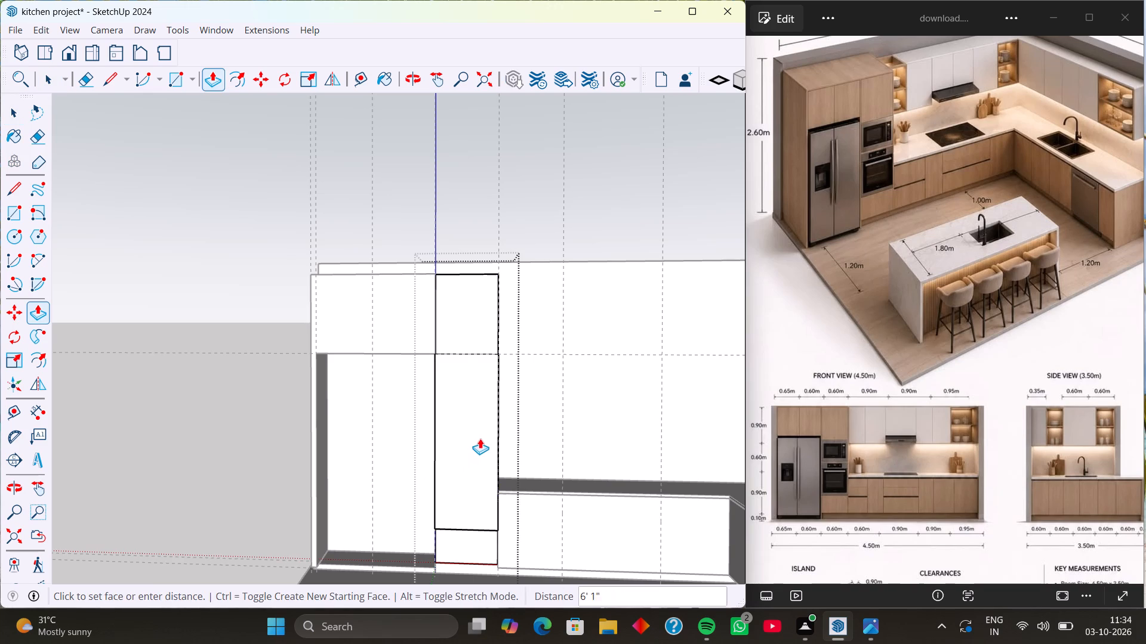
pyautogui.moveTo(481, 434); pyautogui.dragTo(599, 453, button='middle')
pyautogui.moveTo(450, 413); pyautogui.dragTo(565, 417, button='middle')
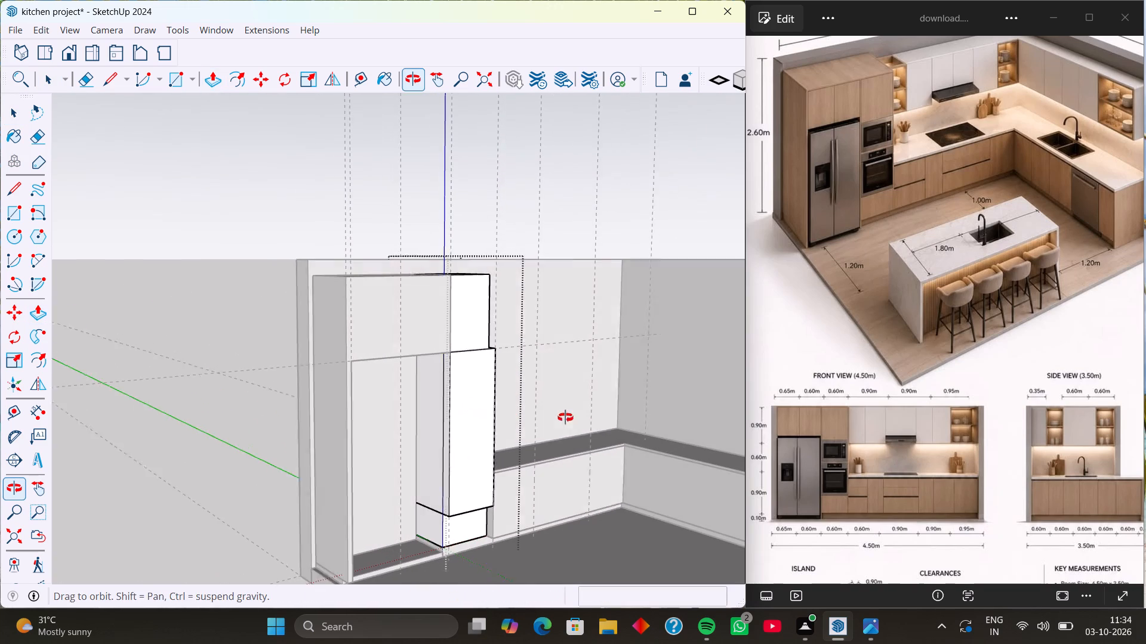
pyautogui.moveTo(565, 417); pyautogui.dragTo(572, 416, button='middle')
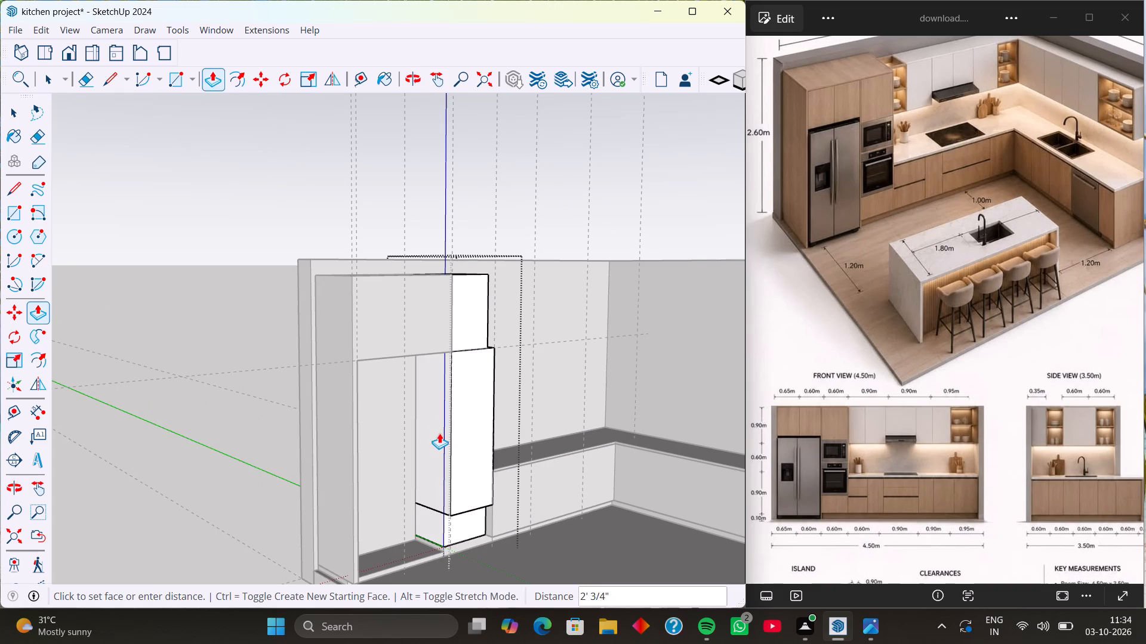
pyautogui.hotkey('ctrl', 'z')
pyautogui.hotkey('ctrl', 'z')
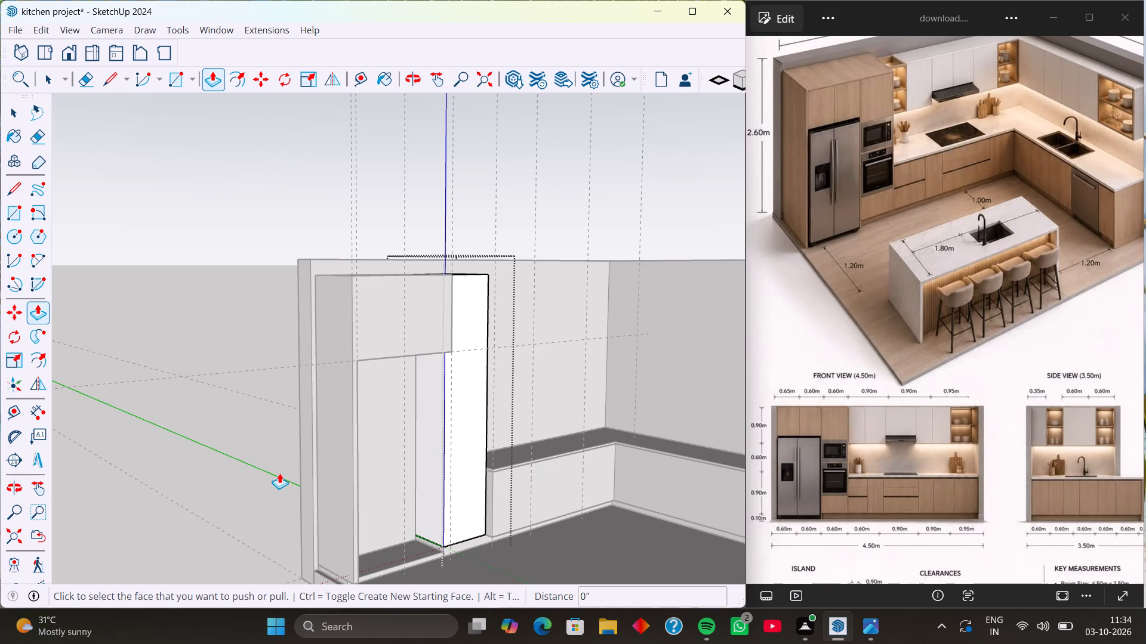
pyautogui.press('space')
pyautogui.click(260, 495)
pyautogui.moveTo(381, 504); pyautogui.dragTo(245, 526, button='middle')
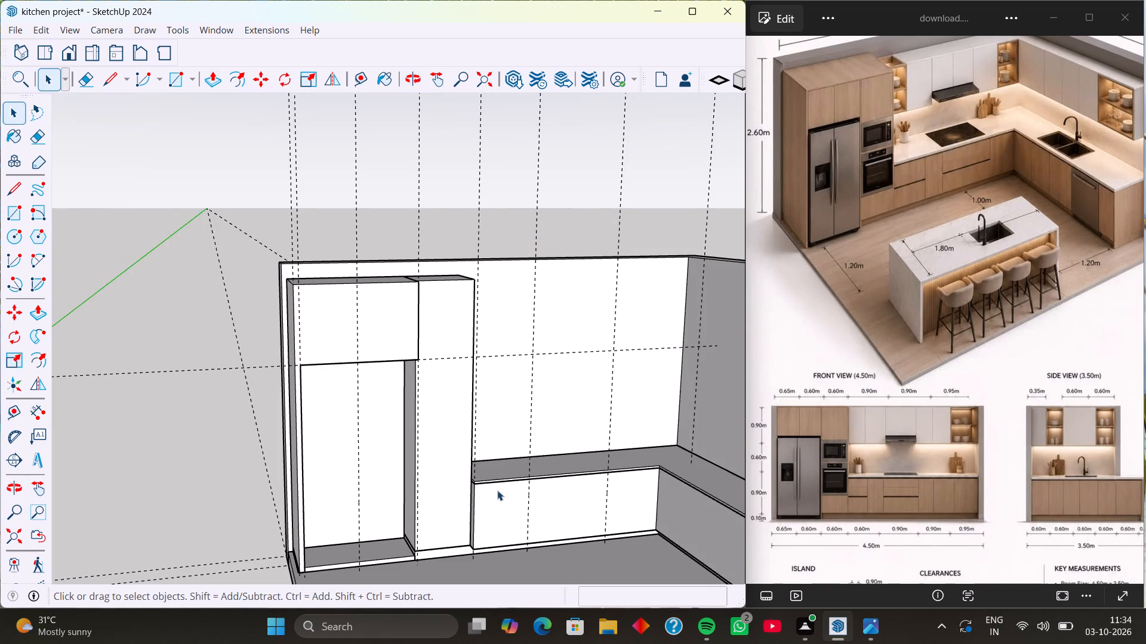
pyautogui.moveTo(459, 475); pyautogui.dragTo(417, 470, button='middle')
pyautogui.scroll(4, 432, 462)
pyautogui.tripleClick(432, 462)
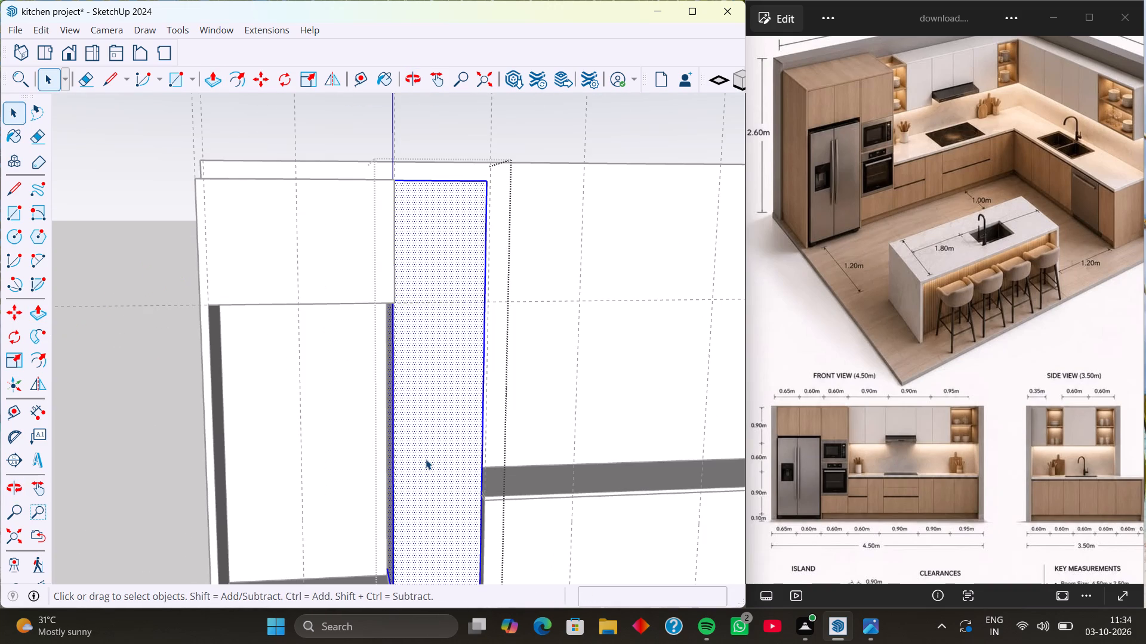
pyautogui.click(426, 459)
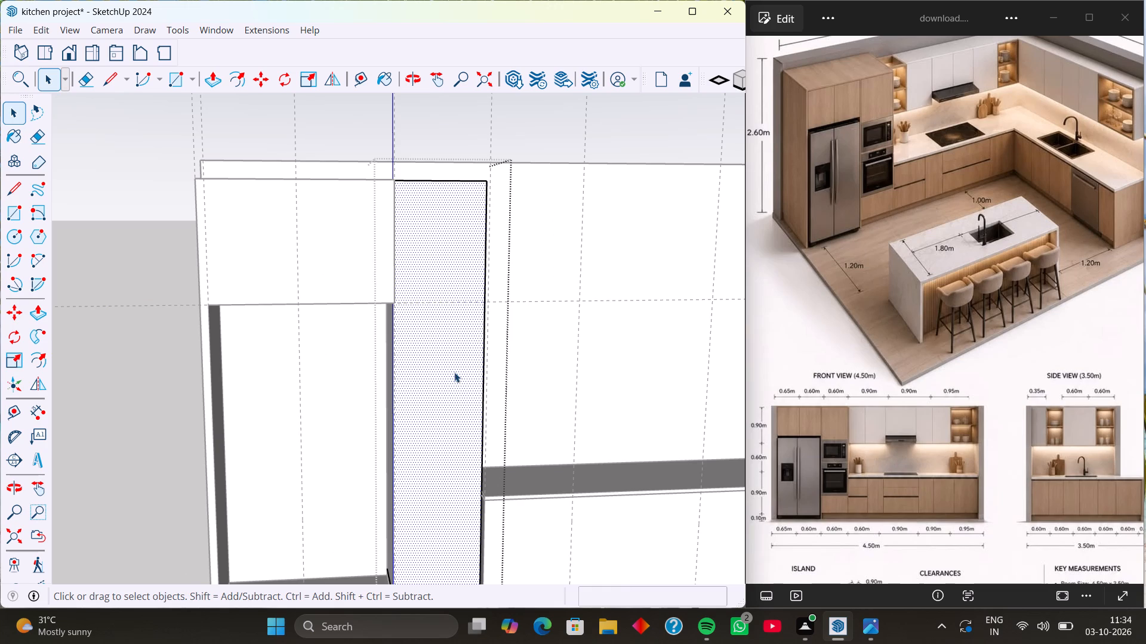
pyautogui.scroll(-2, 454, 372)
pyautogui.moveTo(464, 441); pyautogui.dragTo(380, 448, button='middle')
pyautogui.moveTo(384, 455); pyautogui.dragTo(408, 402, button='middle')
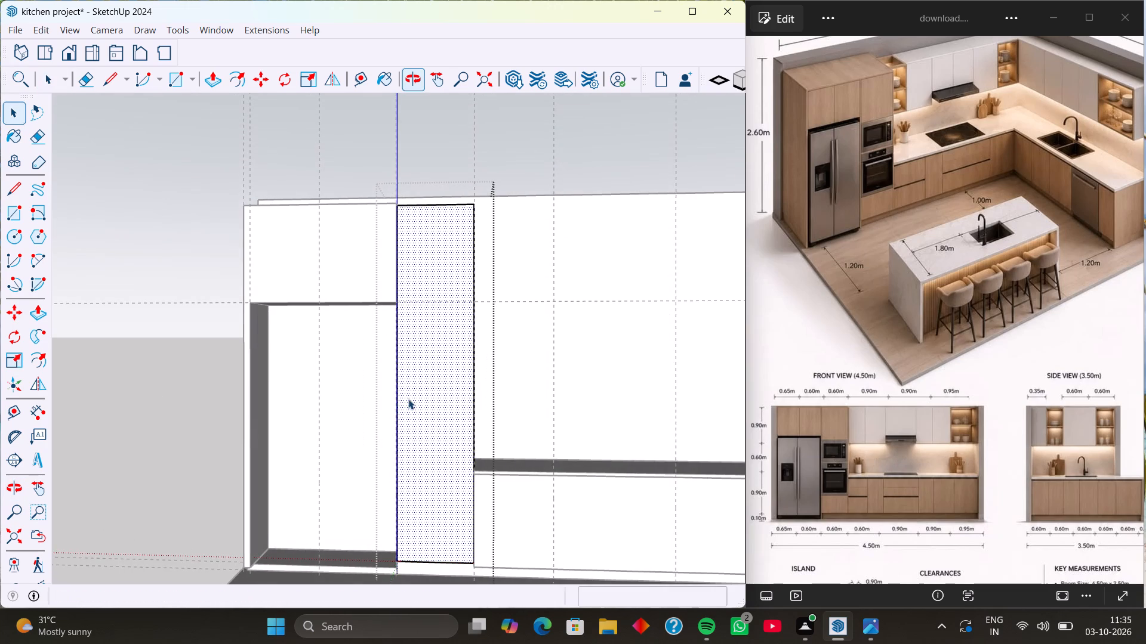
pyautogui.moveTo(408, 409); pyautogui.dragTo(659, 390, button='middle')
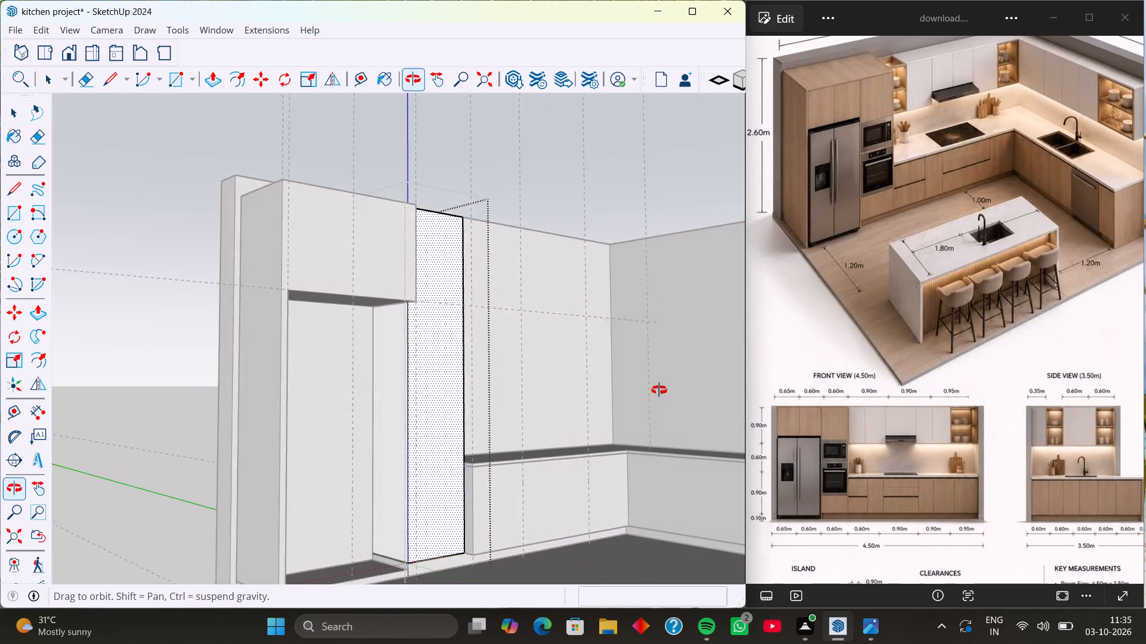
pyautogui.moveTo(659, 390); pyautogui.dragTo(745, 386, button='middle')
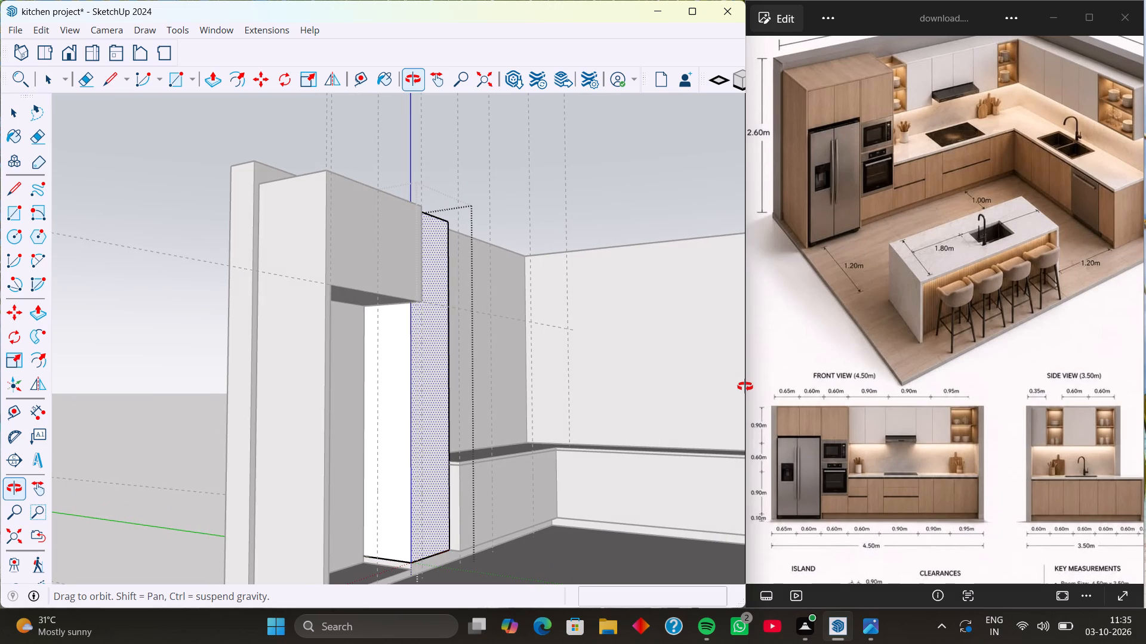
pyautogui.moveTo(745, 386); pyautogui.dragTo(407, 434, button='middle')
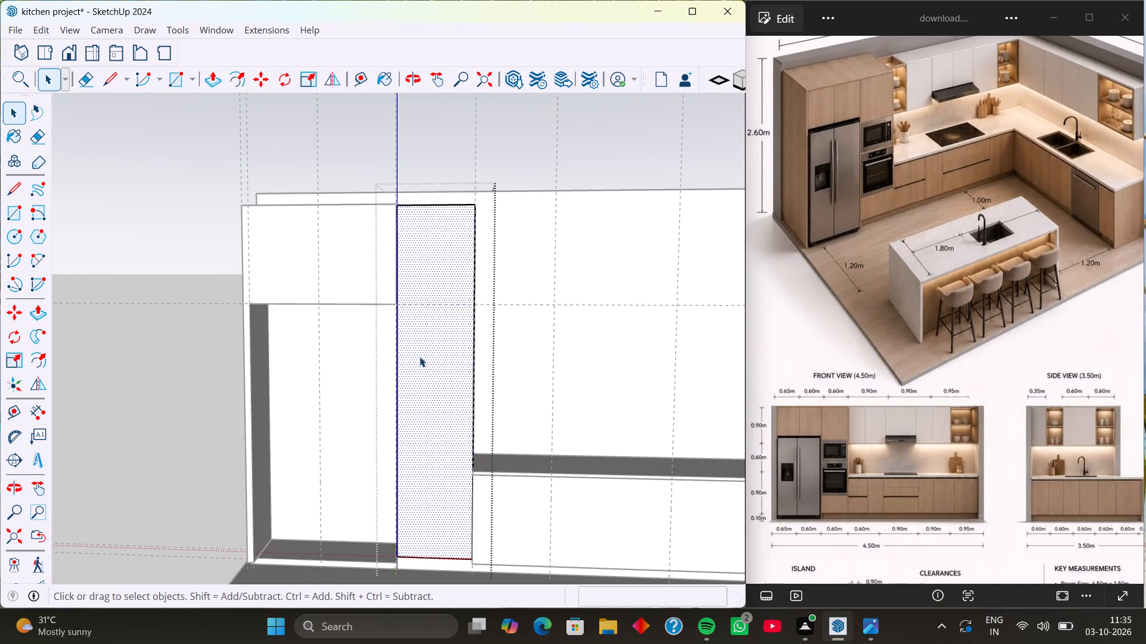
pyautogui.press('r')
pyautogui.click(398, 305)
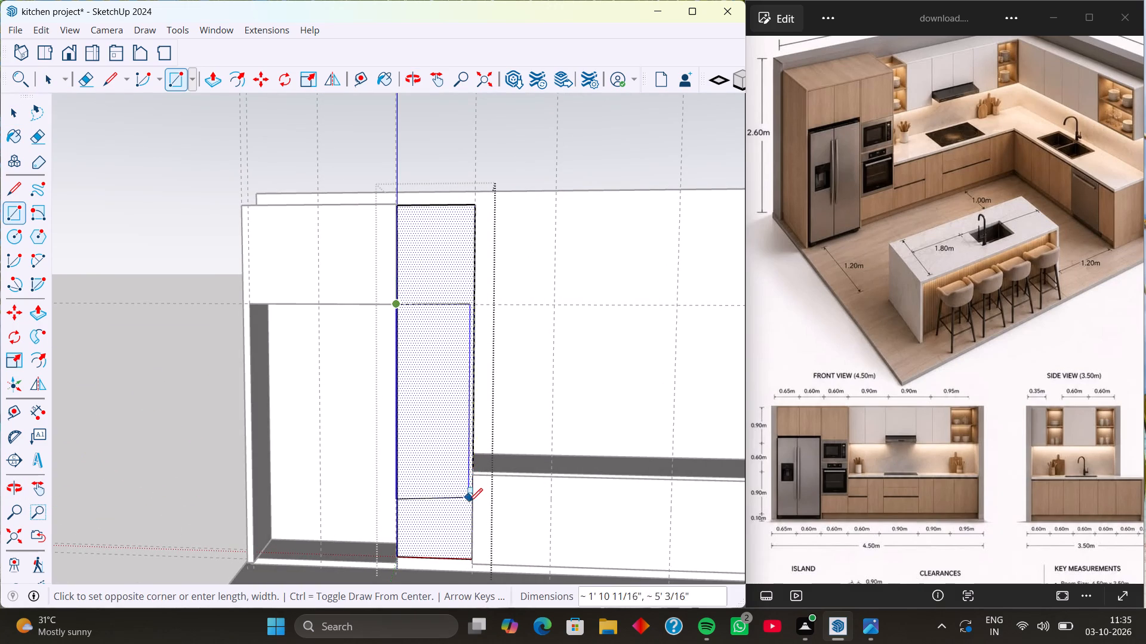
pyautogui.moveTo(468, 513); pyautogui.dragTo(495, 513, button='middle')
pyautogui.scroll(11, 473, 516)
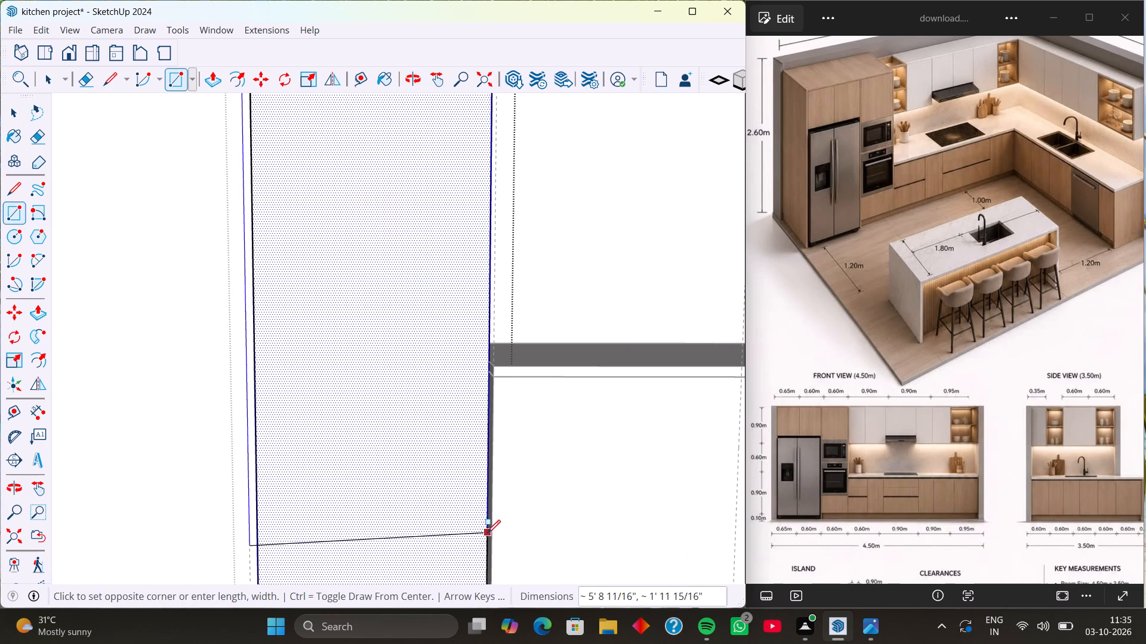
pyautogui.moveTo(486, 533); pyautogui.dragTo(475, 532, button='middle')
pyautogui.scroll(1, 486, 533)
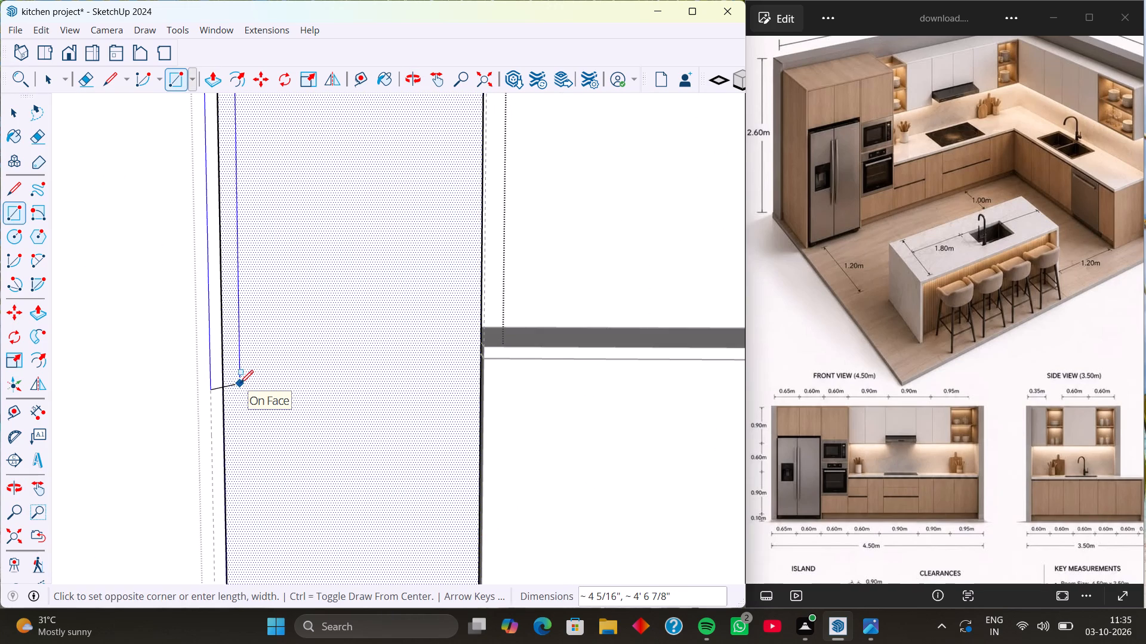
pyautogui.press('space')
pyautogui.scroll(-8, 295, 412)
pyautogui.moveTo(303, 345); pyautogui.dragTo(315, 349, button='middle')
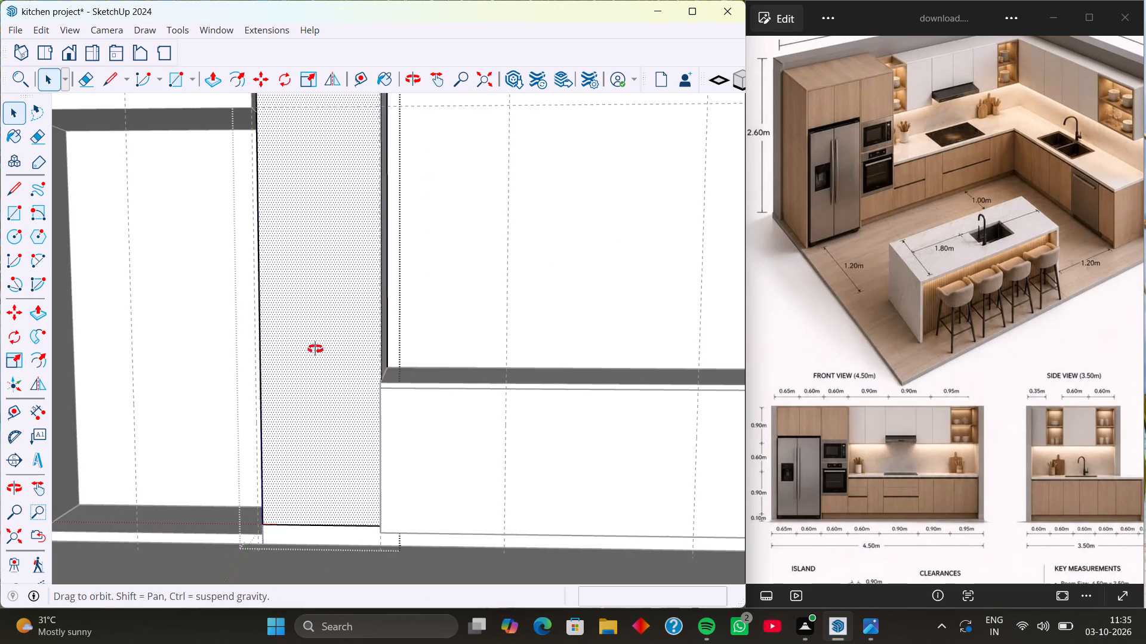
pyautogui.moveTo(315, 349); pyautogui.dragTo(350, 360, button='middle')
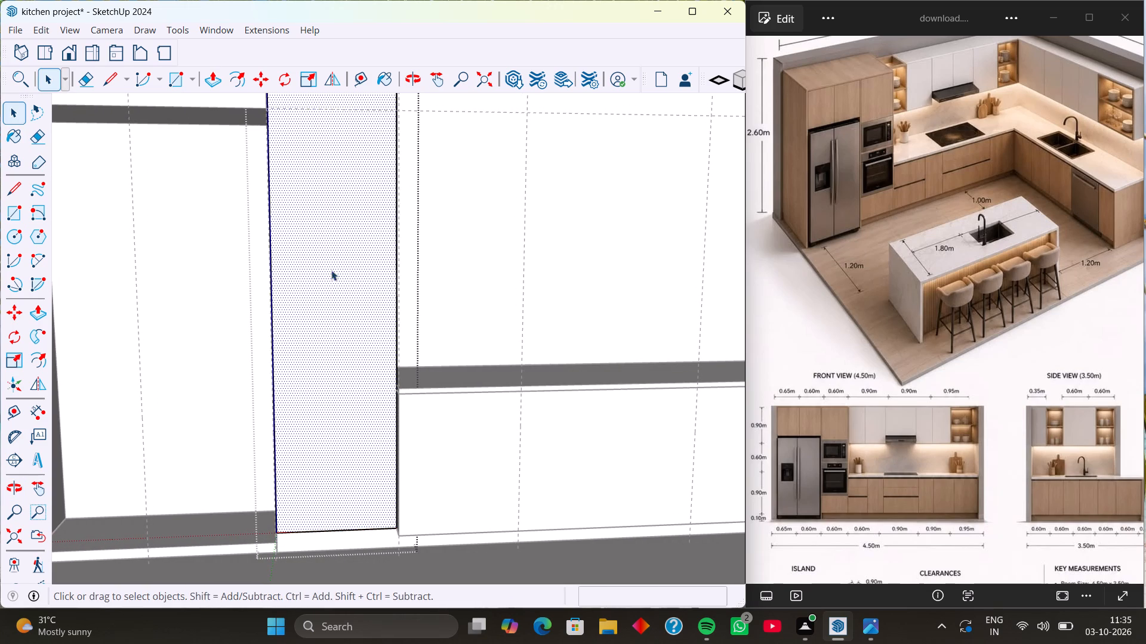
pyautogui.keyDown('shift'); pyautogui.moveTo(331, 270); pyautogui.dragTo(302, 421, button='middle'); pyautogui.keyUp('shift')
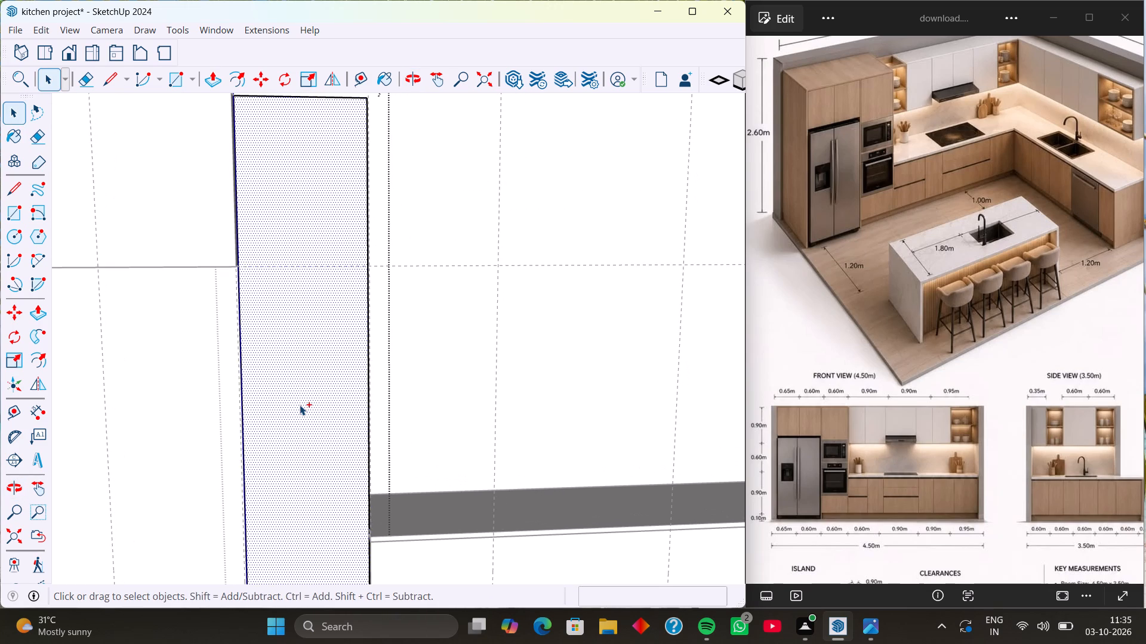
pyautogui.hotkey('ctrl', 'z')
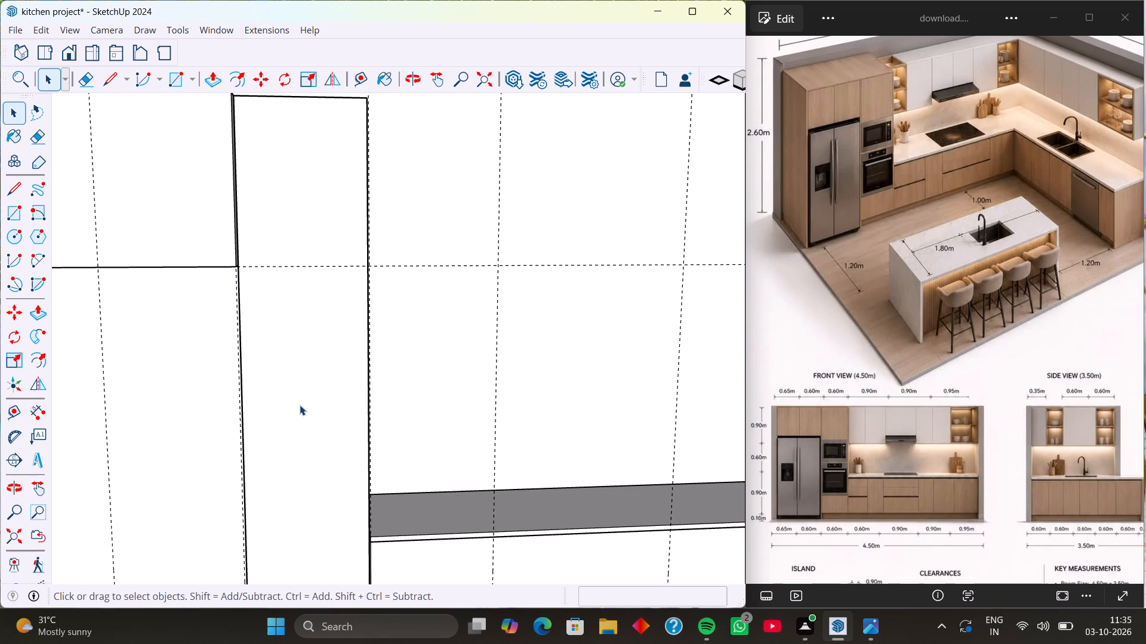
# Erase the two vertical guides running along the narrow tall cabinet's sides.
pyautogui.scroll(-7, 281, 414)
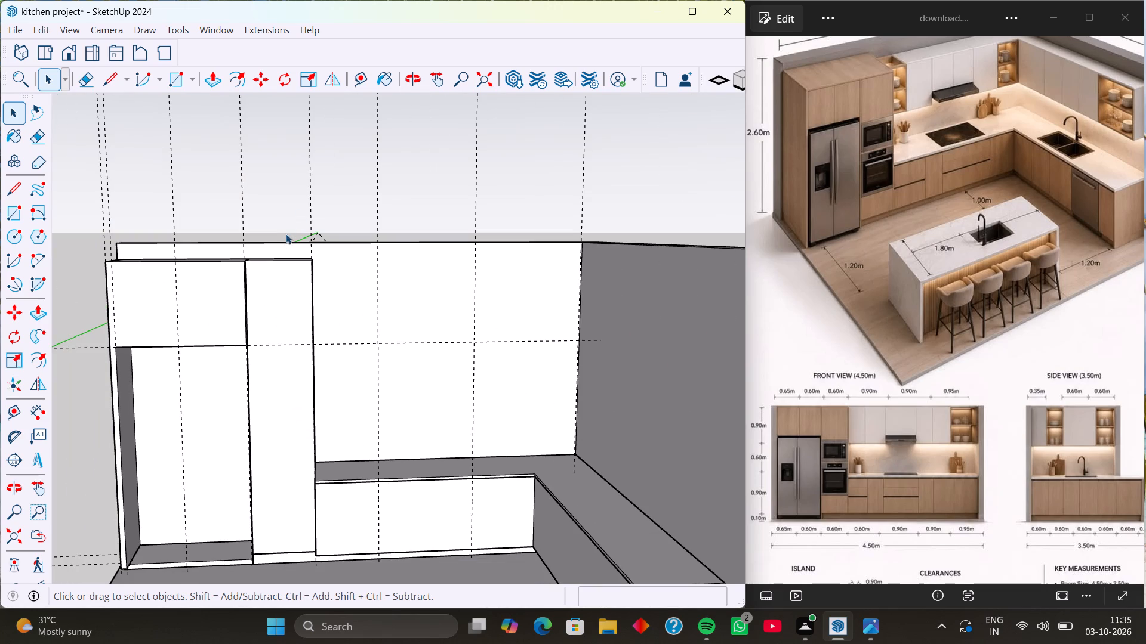
pyautogui.press('e')
pyautogui.moveTo(222, 197); pyautogui.dragTo(337, 189)
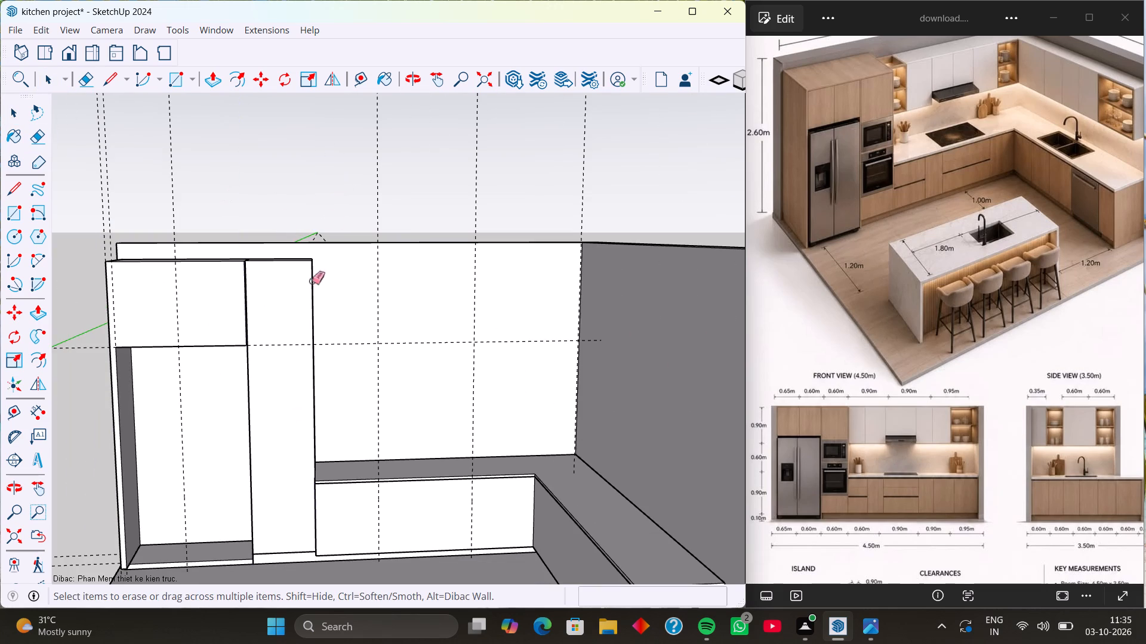
# Place new vertical guides at 0" offset on both front side edges of the narrow tall cabinet with Tape Measure.
pyautogui.press('t')
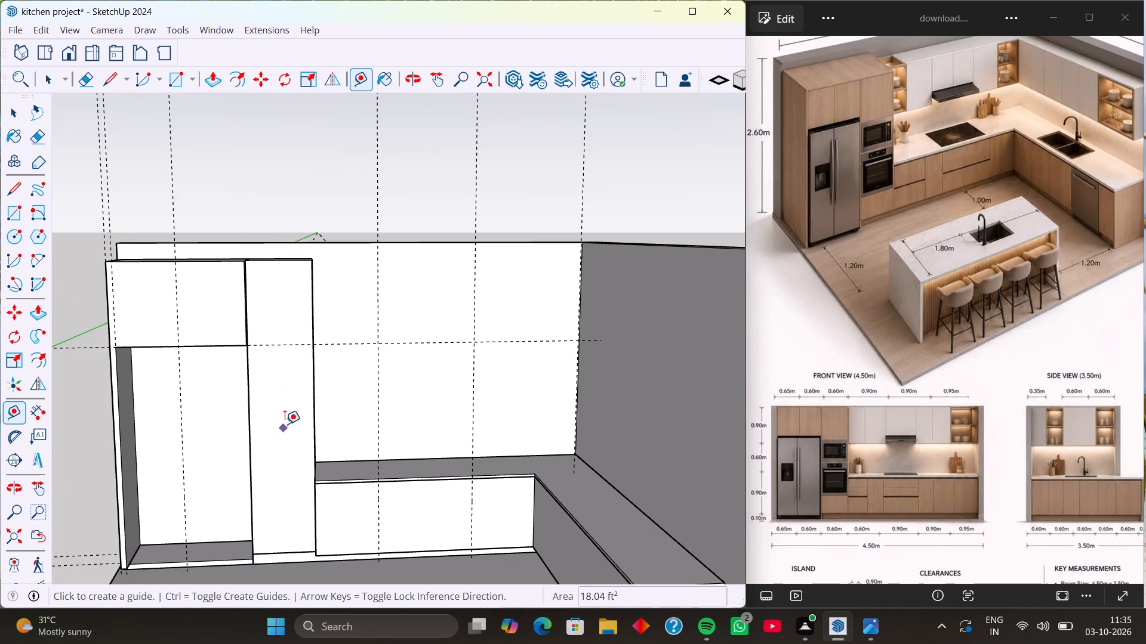
pyautogui.scroll(5, 260, 408)
pyautogui.keyDown('shift'); pyautogui.moveTo(263, 407); pyautogui.dragTo(284, 278, button='middle'); pyautogui.keyUp('shift')
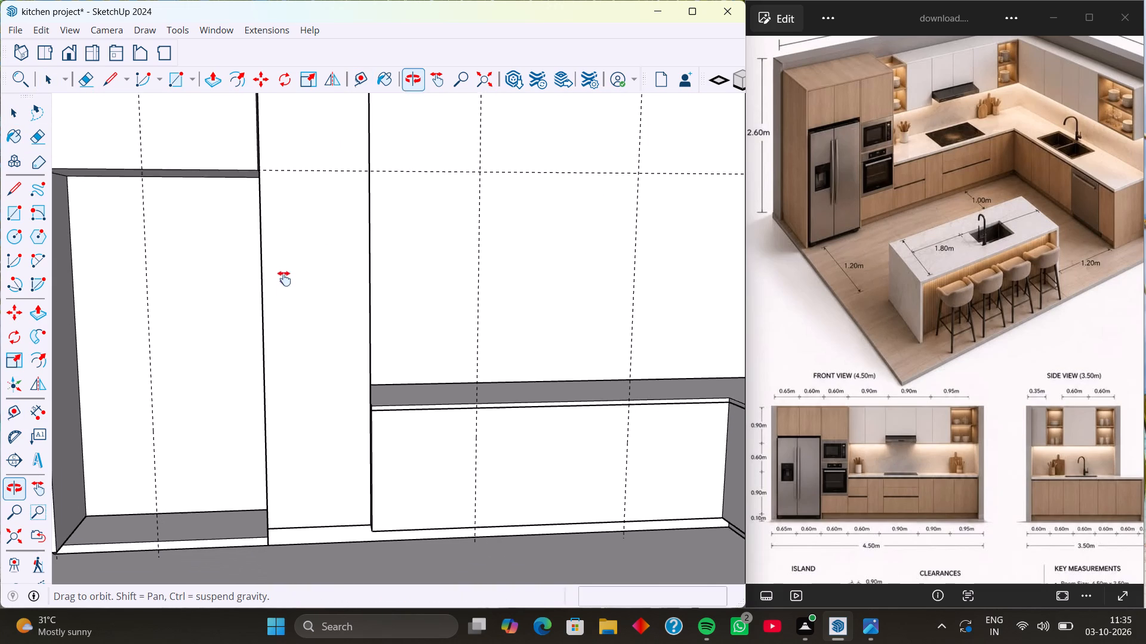
pyautogui.keyDown('shift'); pyautogui.moveTo(284, 278); pyautogui.dragTo(284, 278, button='middle'); pyautogui.keyUp('shift')
pyautogui.scroll(-1, 303, 324)
pyautogui.moveTo(306, 332); pyautogui.dragTo(305, 333, button='middle')
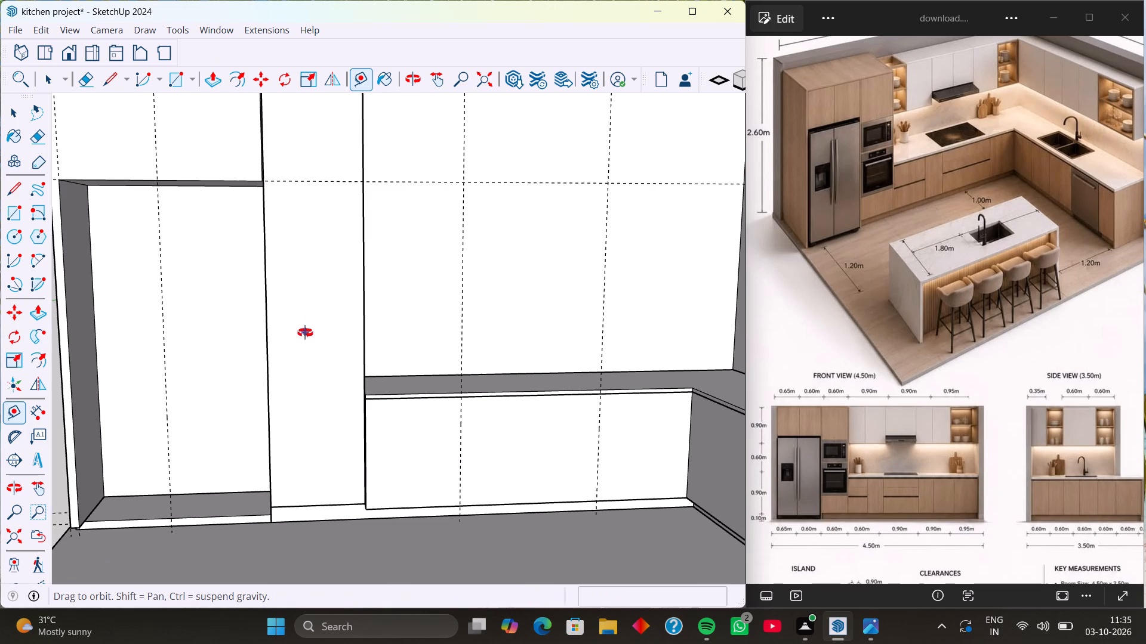
pyautogui.moveTo(305, 333); pyautogui.dragTo(293, 335, button='middle')
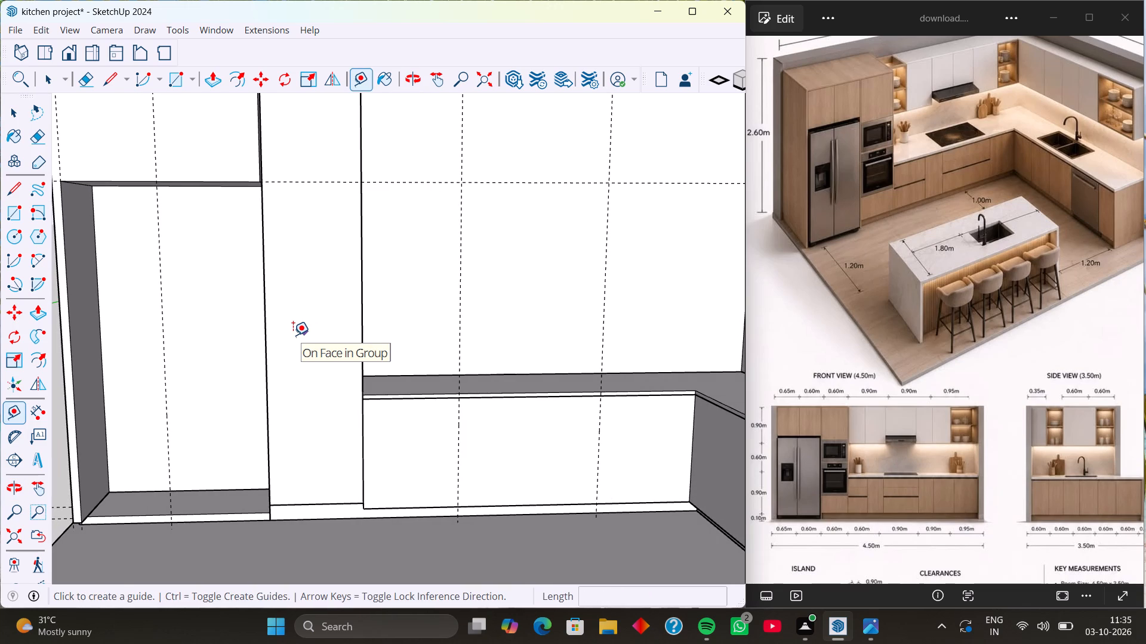
pyautogui.click(266, 296)
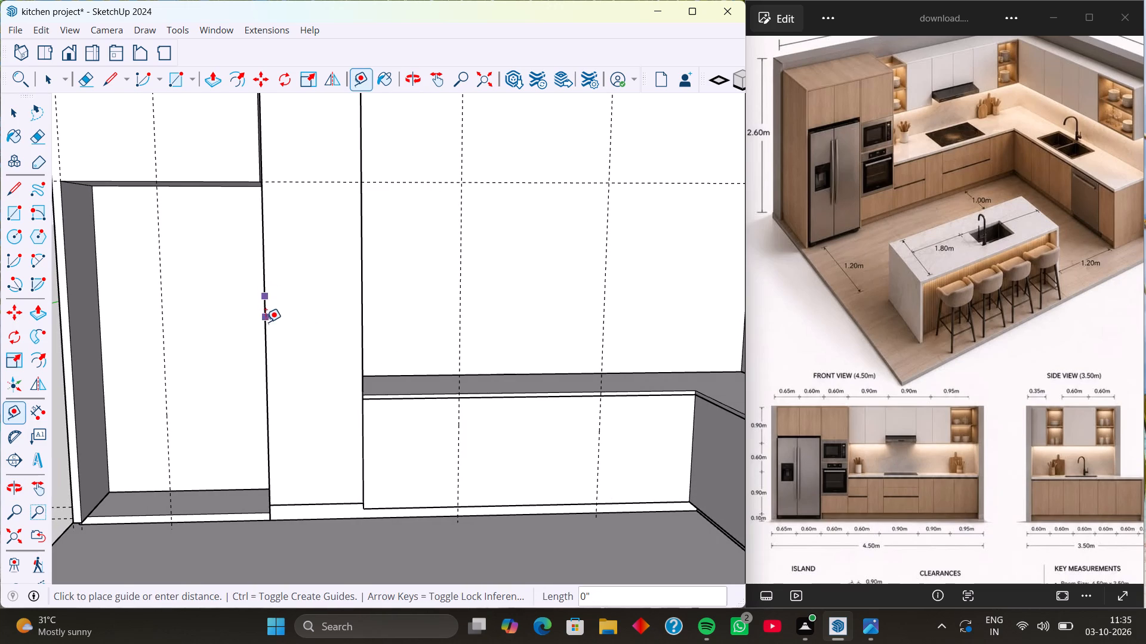
pyautogui.click(263, 363)
pyautogui.scroll(-4, 295, 327)
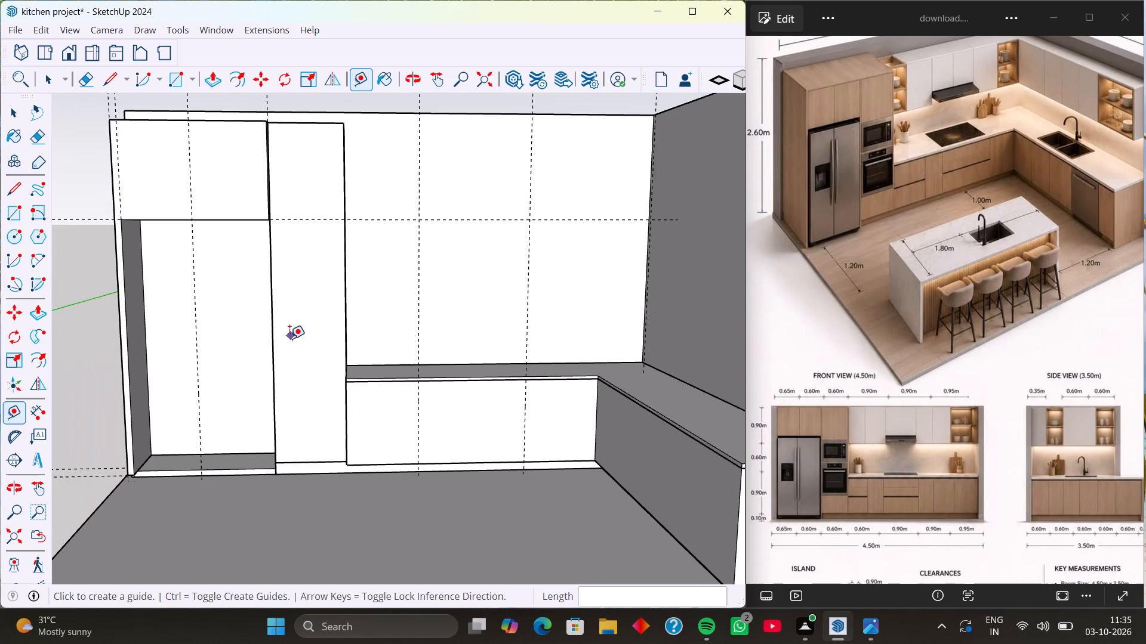
pyautogui.click(346, 268)
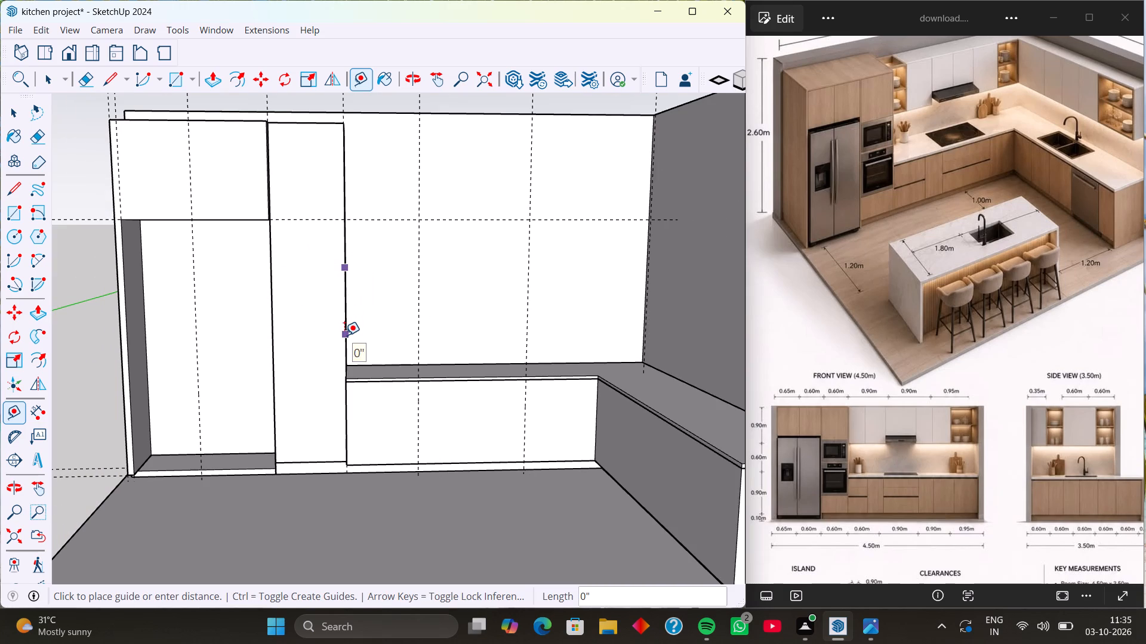
pyautogui.click(344, 335)
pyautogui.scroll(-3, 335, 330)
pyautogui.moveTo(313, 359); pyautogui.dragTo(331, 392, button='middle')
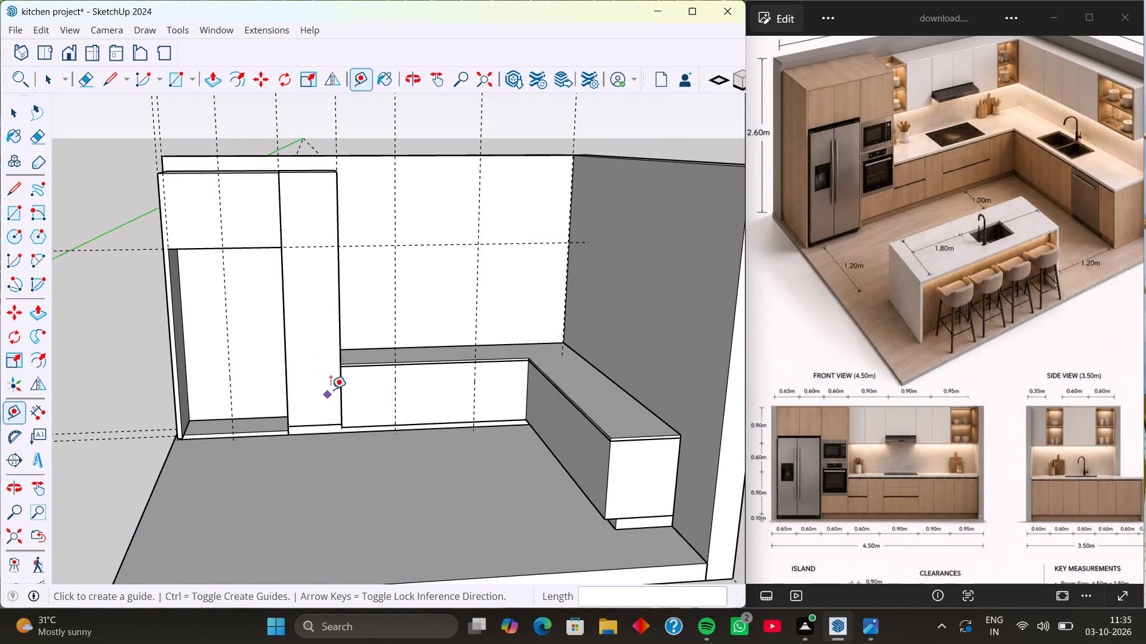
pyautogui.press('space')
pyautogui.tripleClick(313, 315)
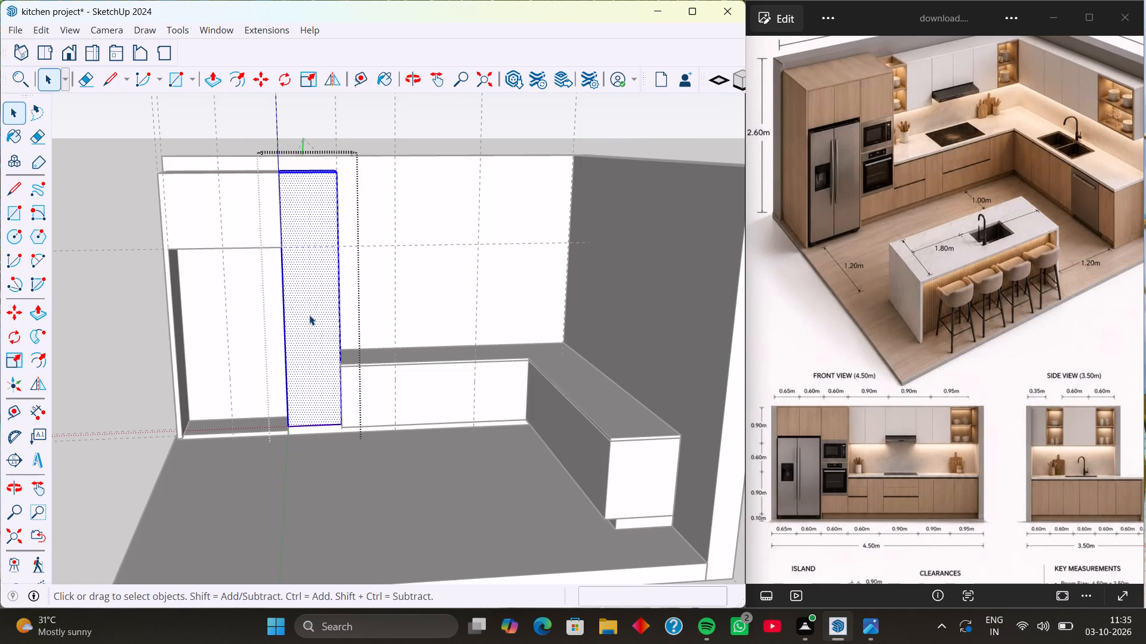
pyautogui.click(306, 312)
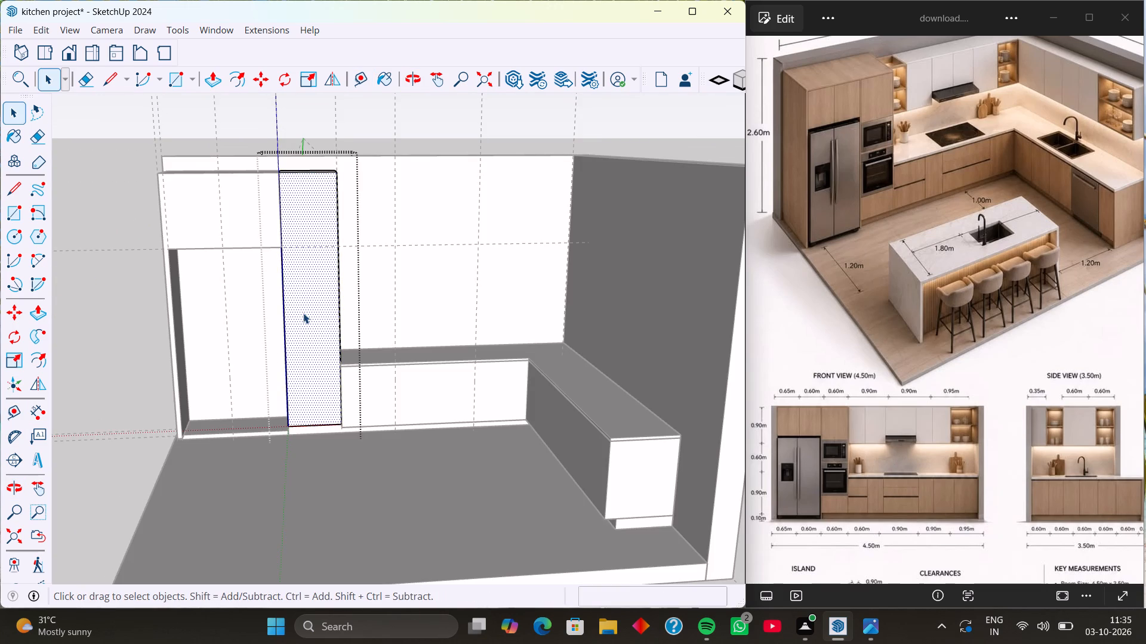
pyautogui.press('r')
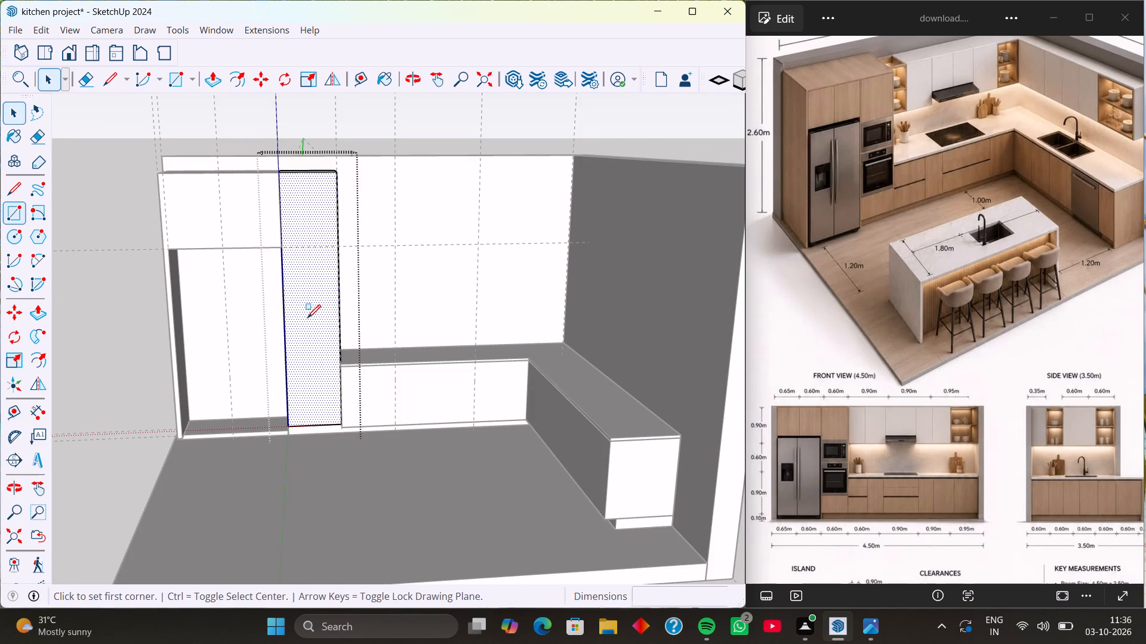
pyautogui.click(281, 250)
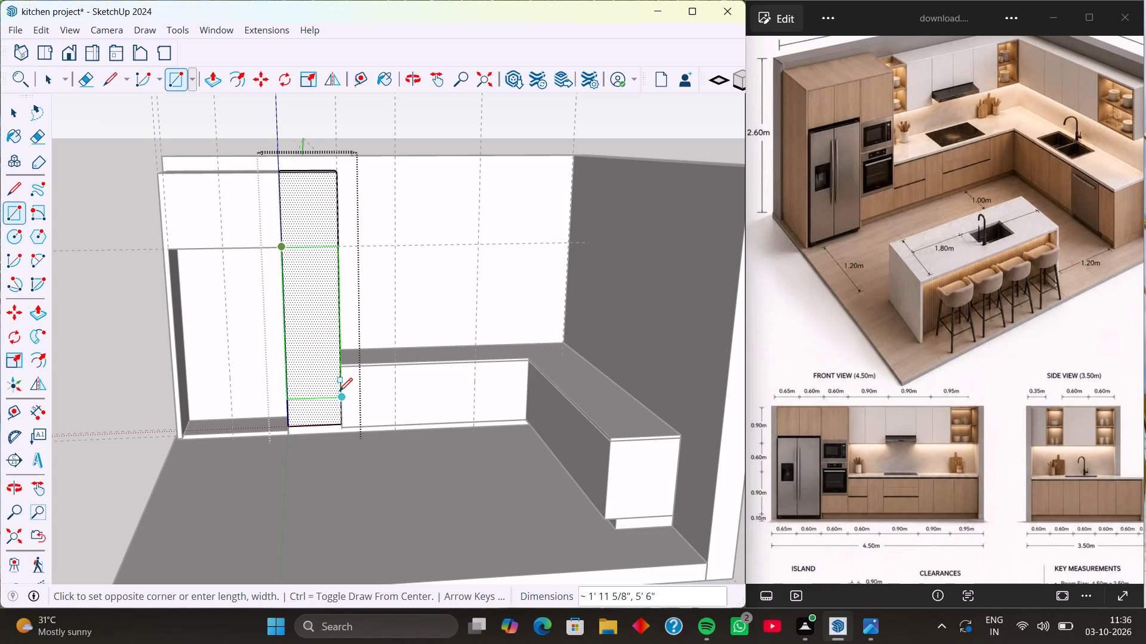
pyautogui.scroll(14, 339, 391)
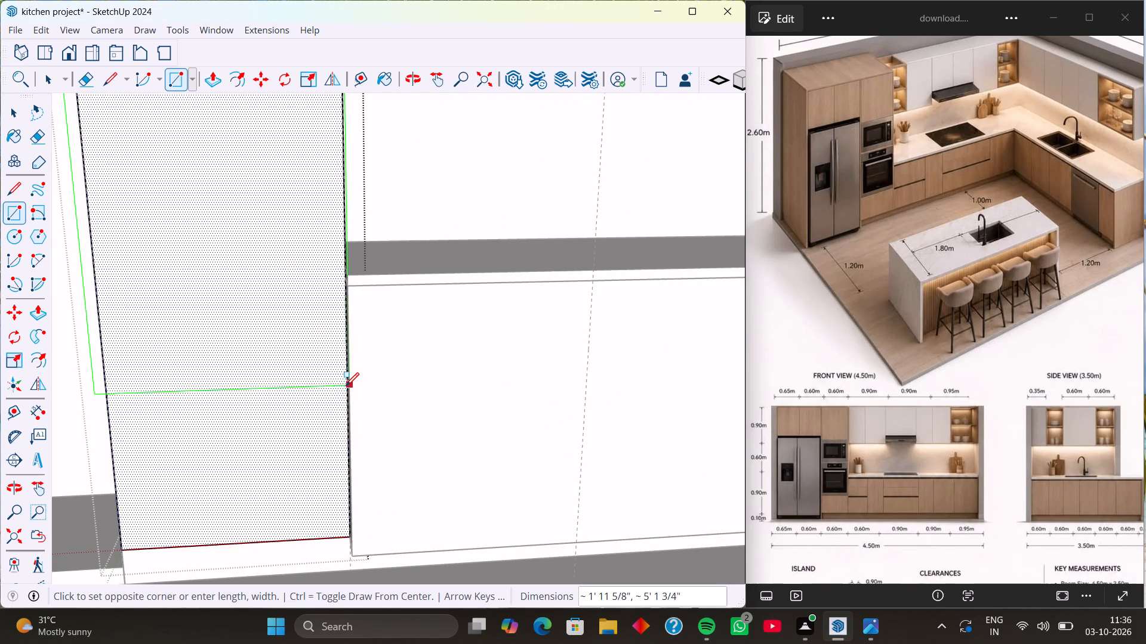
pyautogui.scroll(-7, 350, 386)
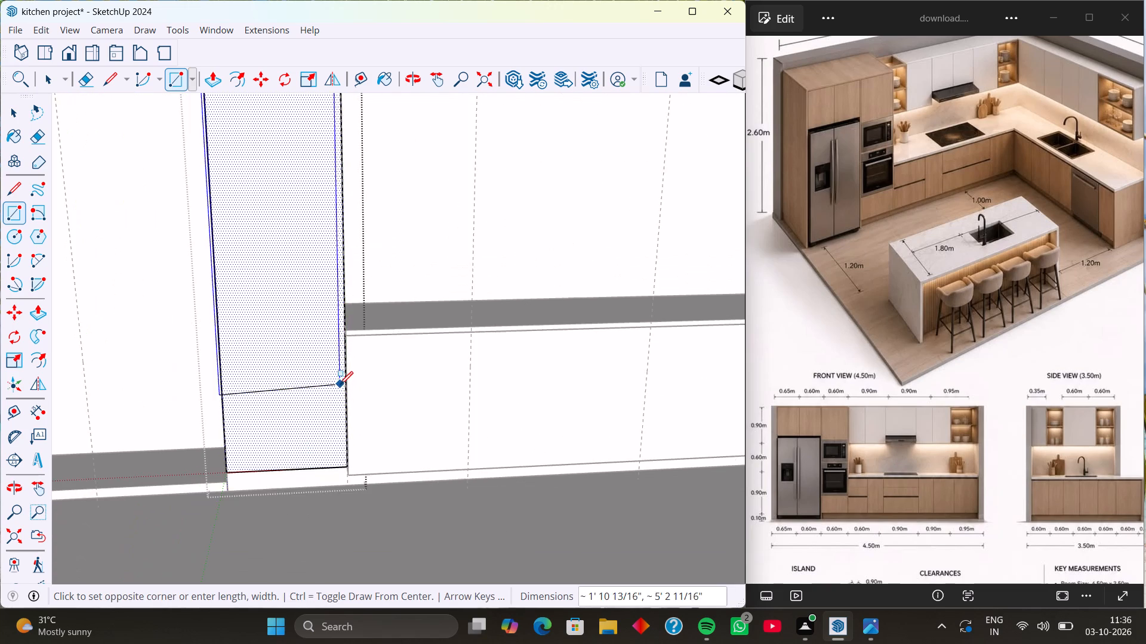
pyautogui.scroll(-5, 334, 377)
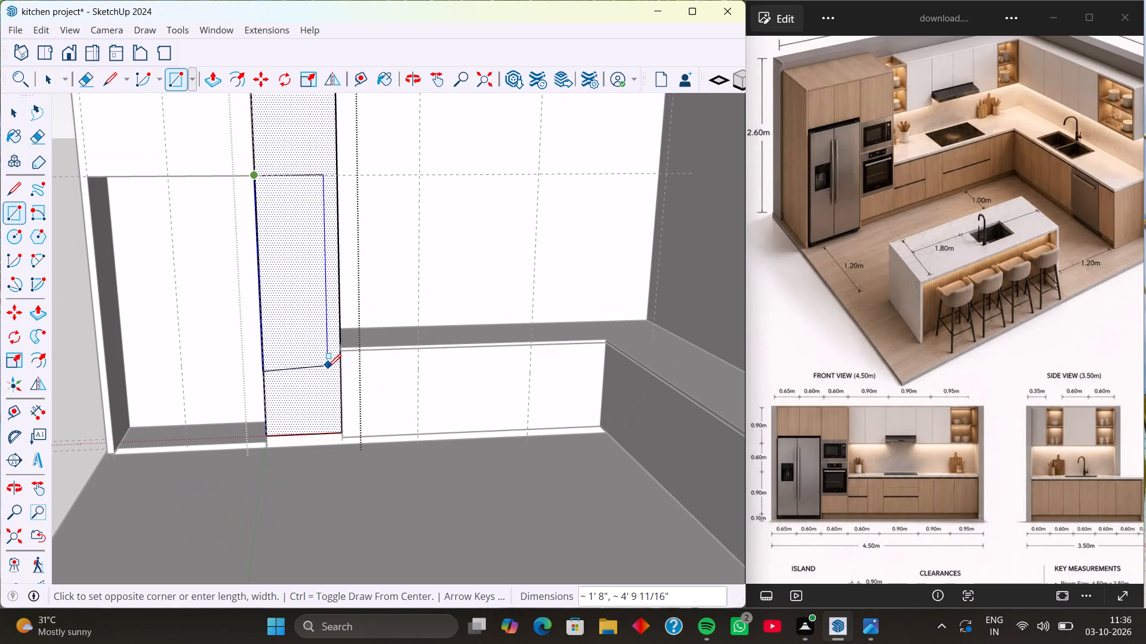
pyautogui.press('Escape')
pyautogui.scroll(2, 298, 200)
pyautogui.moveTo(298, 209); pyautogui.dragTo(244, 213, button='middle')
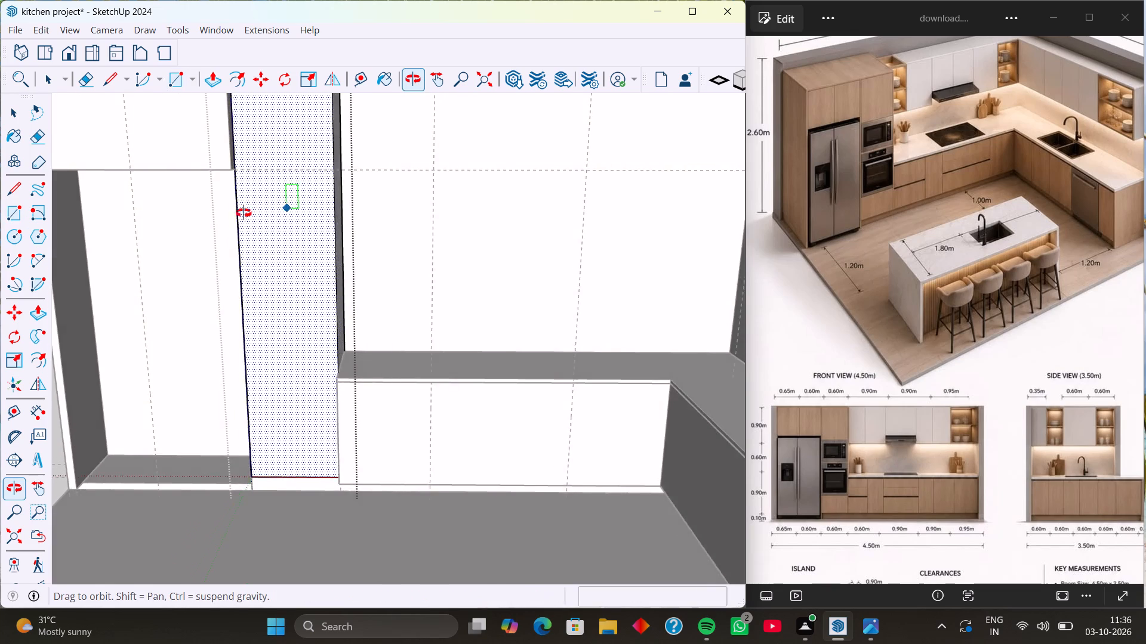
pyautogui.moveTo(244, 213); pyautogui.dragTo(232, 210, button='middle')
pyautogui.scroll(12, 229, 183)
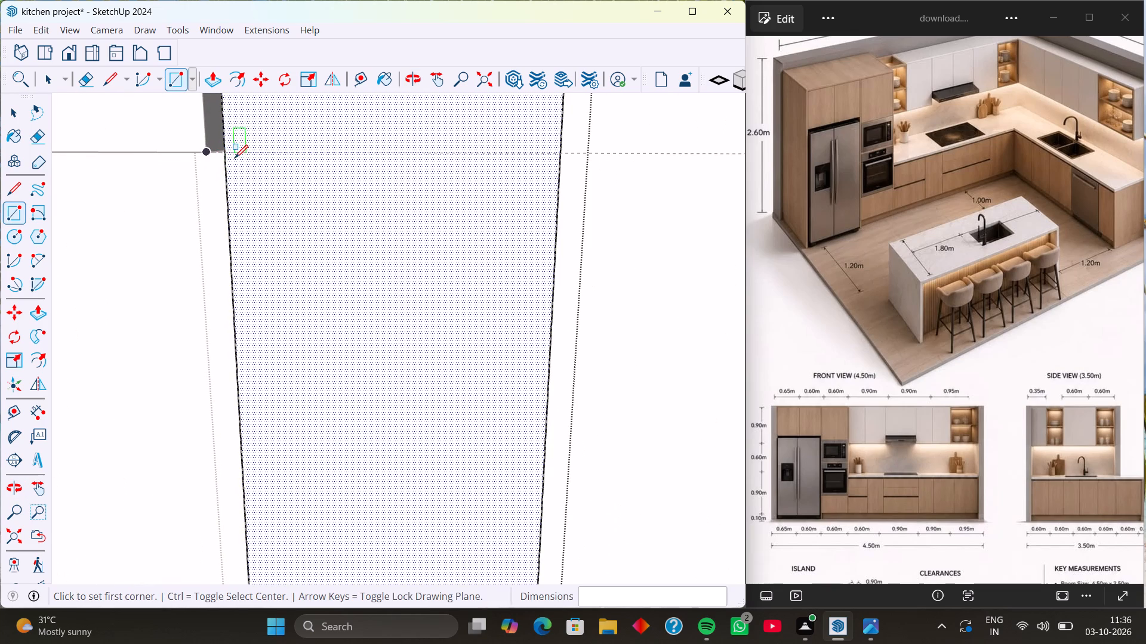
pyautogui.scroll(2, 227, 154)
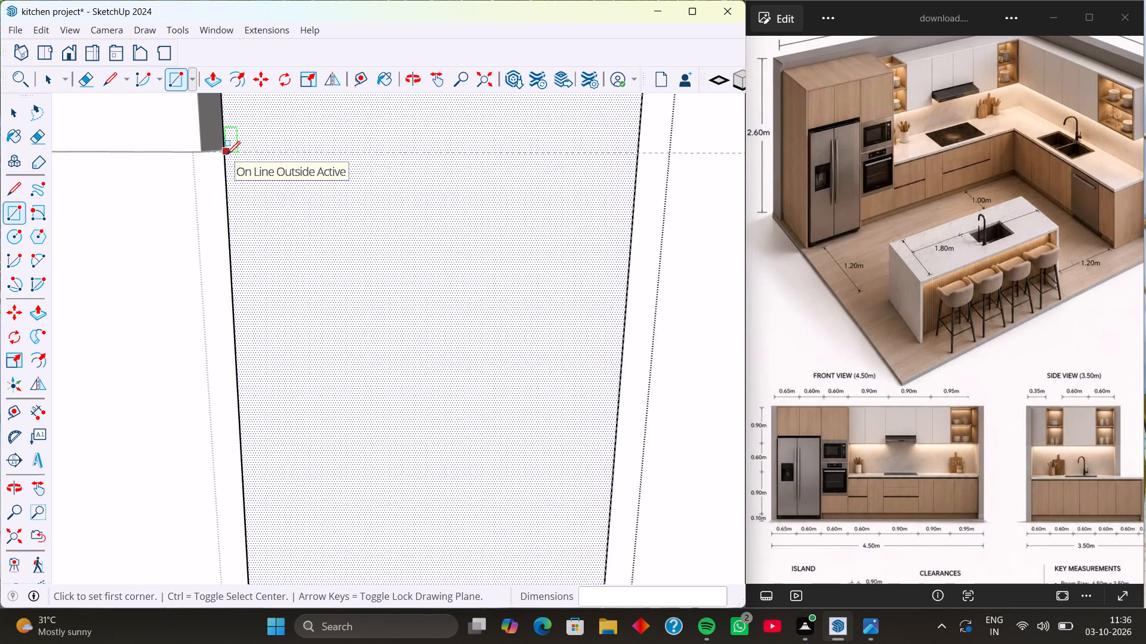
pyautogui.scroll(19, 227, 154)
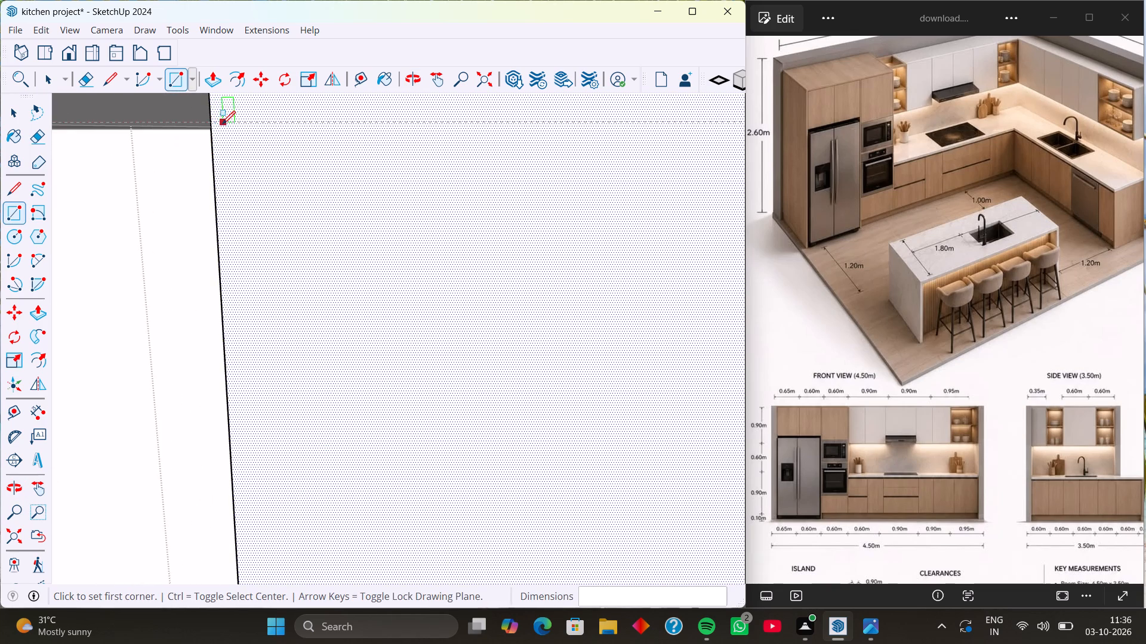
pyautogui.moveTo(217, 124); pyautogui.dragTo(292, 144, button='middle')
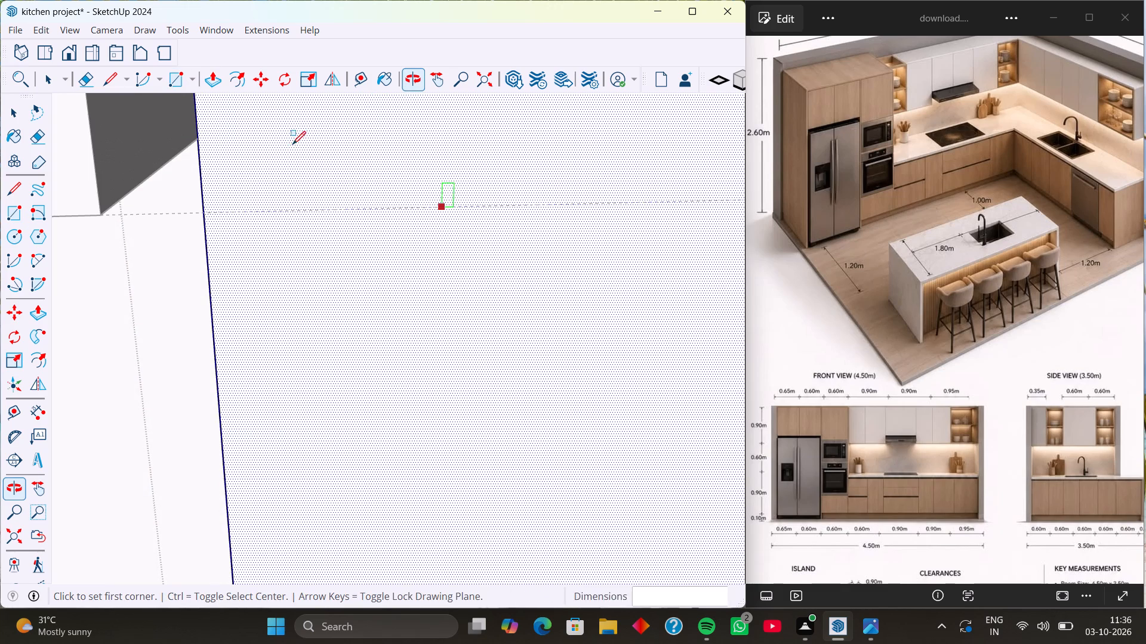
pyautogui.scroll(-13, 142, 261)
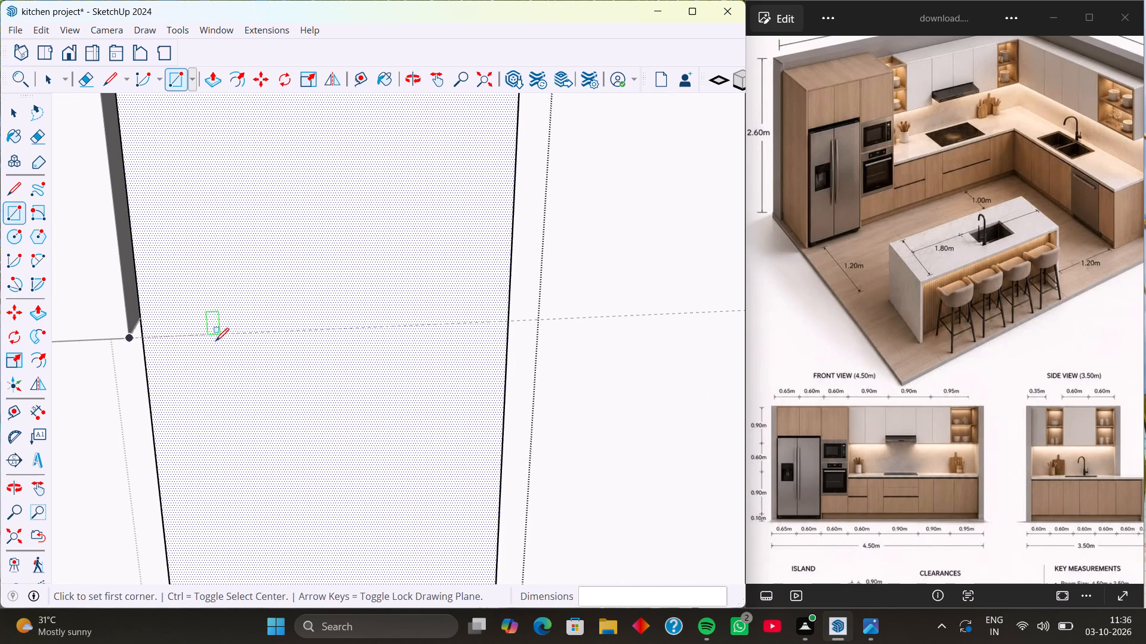
# Exit the narrow tall cabinet's group and delete the horizontal guide crossing the tall cabinets and back wall.
pyautogui.press('space')
pyautogui.scroll(-13, 173, 382)
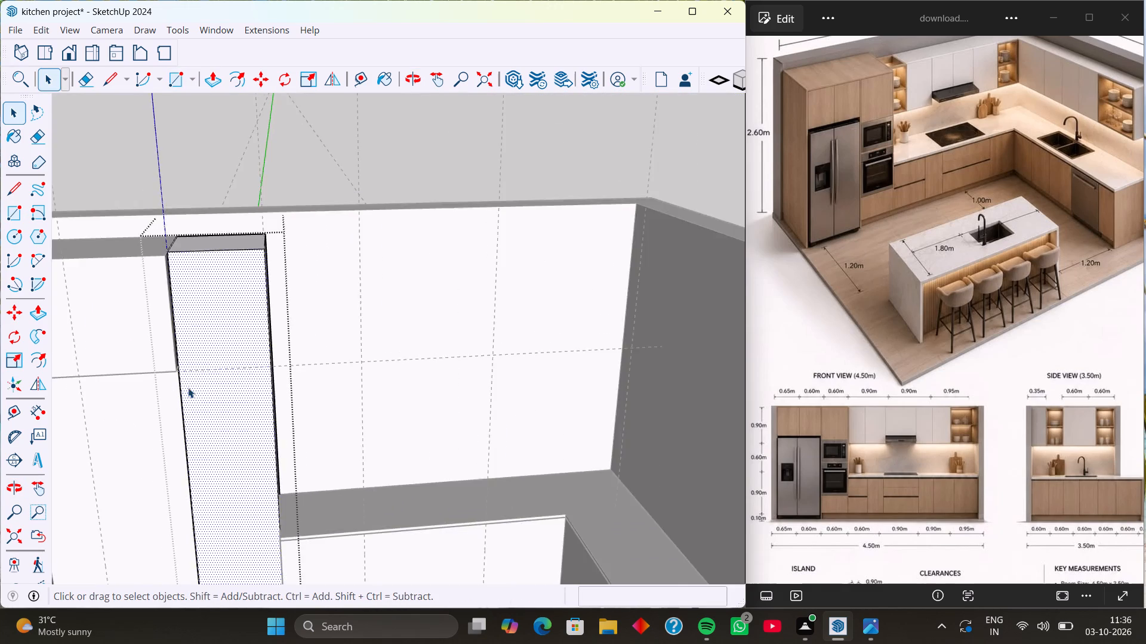
pyautogui.scroll(-10, 188, 388)
pyautogui.click(554, 399)
pyautogui.click(545, 358)
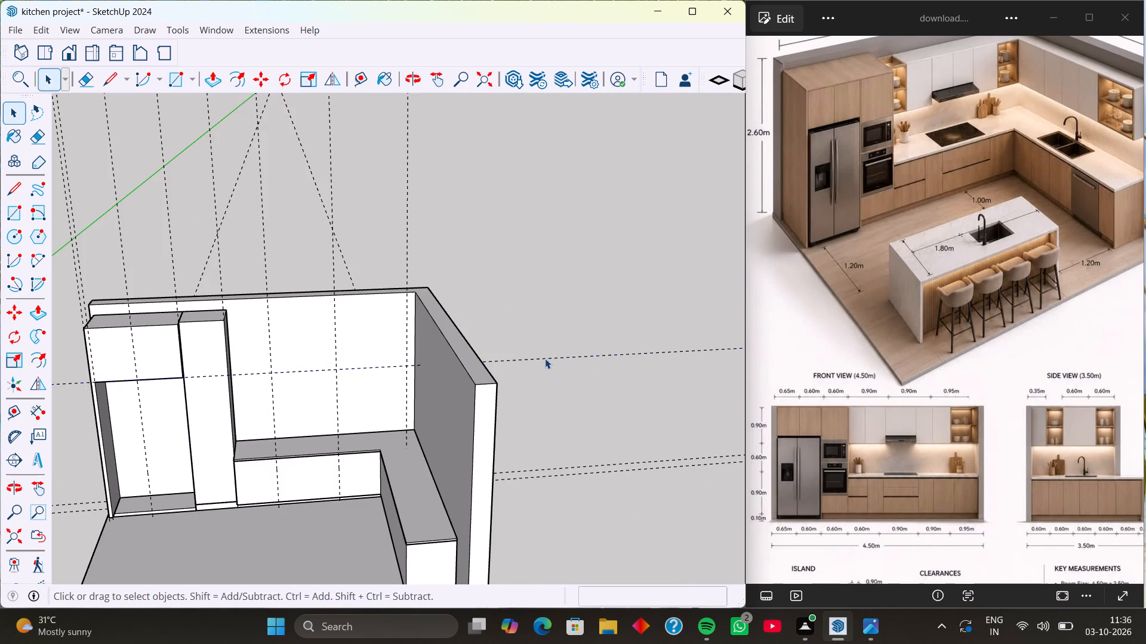
pyautogui.press('Delete')
# Place a horizontal guide 2'6" below the narrow tall cabinet's top front edge with Tape Measure.
pyautogui.scroll(2, 260, 340)
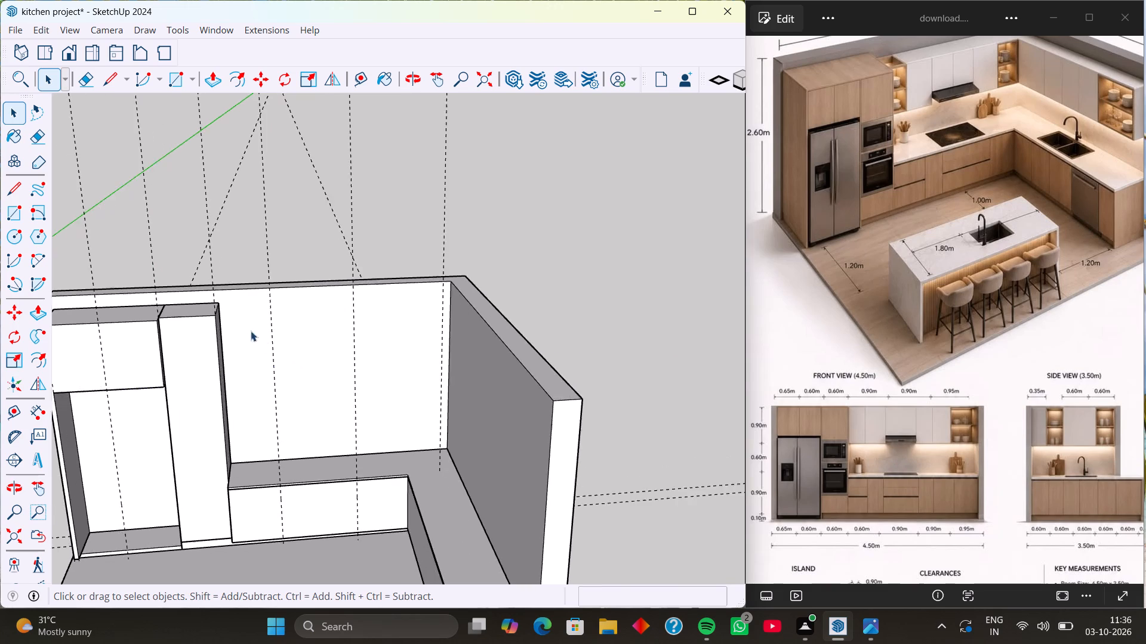
pyautogui.scroll(7, 251, 331)
pyautogui.press('t')
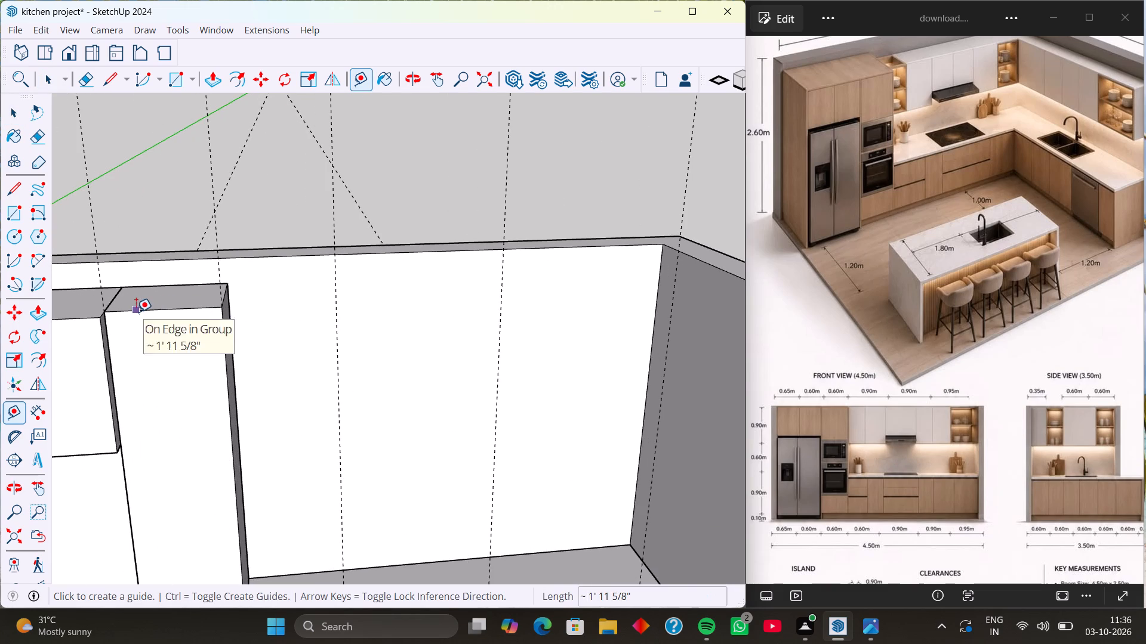
pyautogui.click(136, 312)
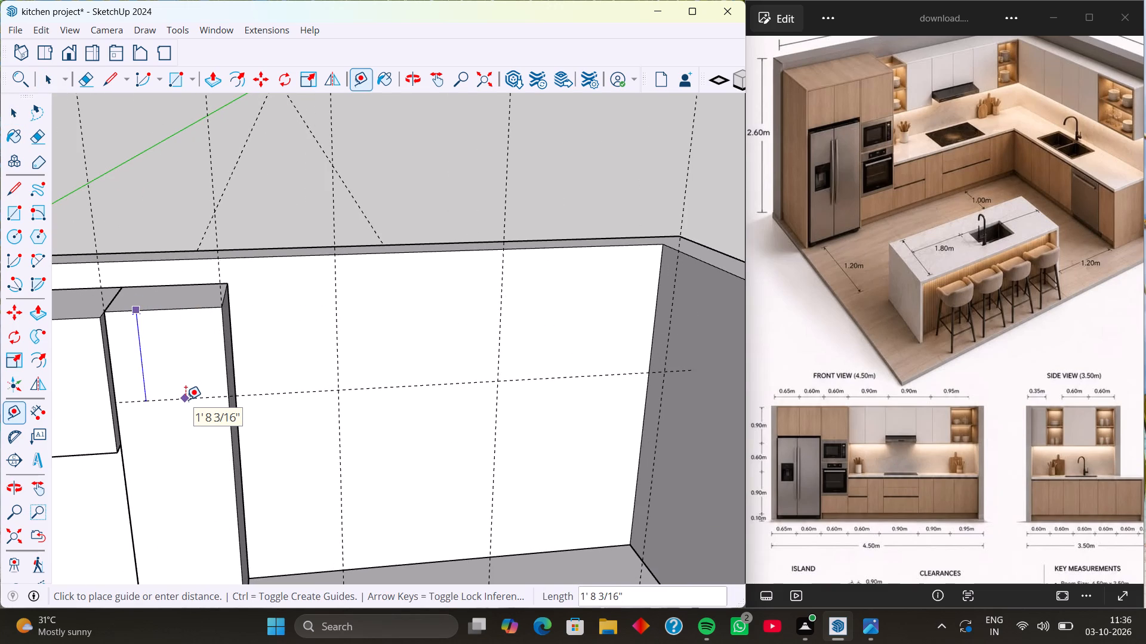
pyautogui.press('3')
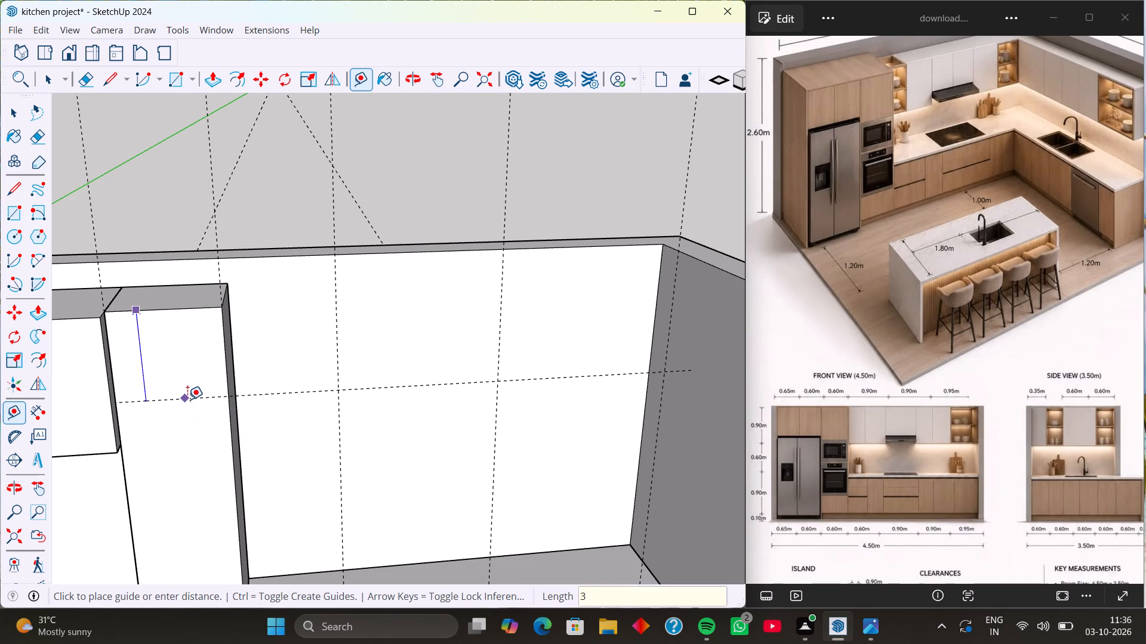
pyautogui.press("'")
pyautogui.press('Return')
pyautogui.write("2'6")
pyautogui.press('Return')
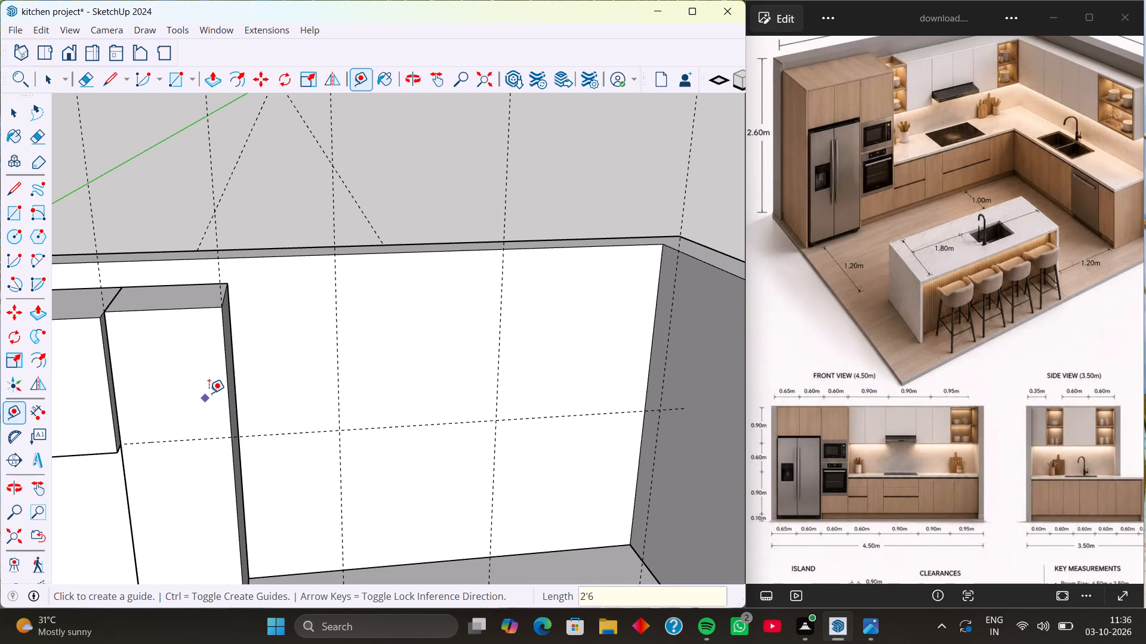
# Inside the narrow tall cabinet's group, draw a full-width front rectangle about 1' 11 5/8" by 5' 6" down from the horizontal guide.
pyautogui.press('space')
pyautogui.click(184, 394)
pyautogui.doubleClick(184, 394)
pyautogui.moveTo(191, 416); pyautogui.dragTo(196, 373, button='middle')
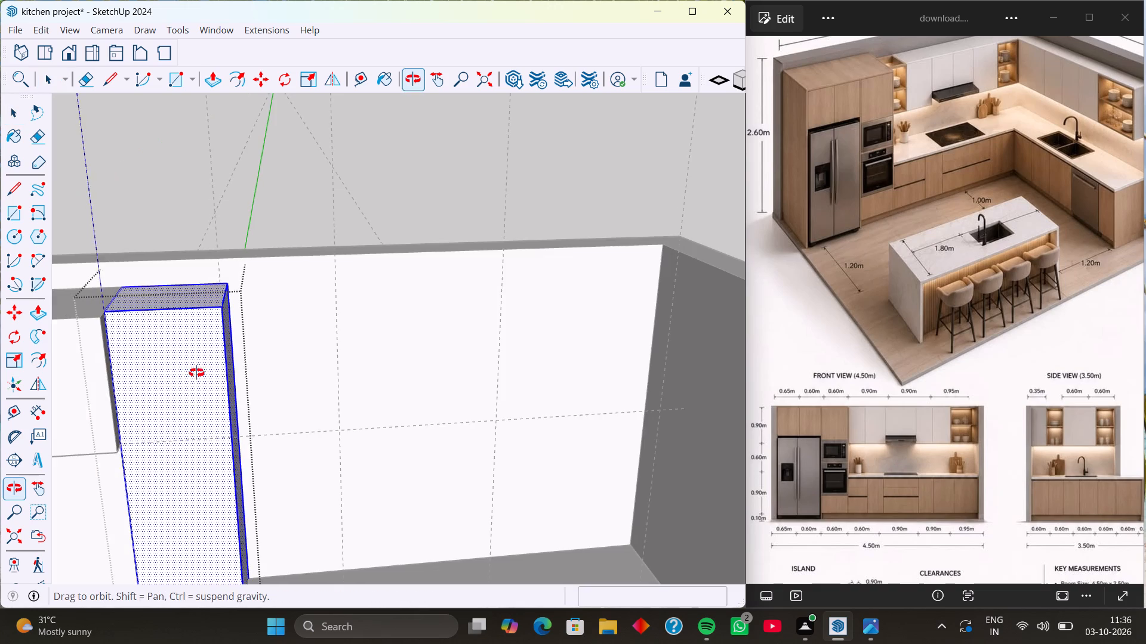
pyautogui.moveTo(196, 373); pyautogui.dragTo(214, 322, button='middle')
pyautogui.click(165, 467)
pyautogui.scroll(-5, 180, 454)
pyautogui.keyDown('shift'); pyautogui.moveTo(181, 464); pyautogui.dragTo(217, 359, button='middle'); pyautogui.keyUp('shift')
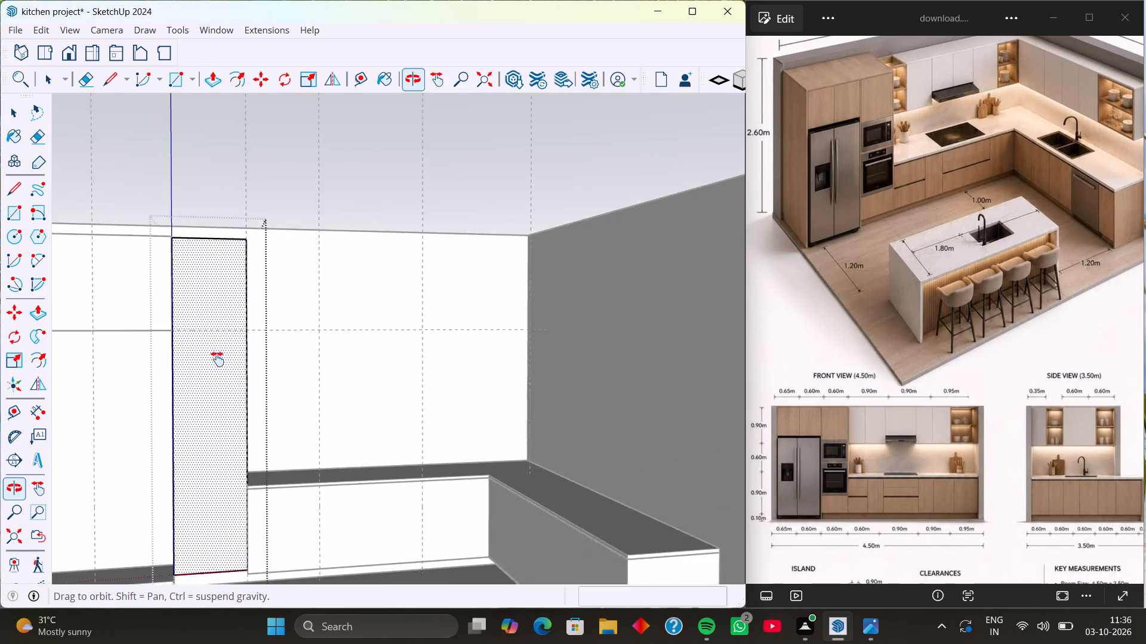
pyautogui.keyDown('shift'); pyautogui.moveTo(217, 359); pyautogui.dragTo(227, 332, button='middle'); pyautogui.keyUp('shift')
pyautogui.moveTo(229, 363); pyautogui.dragTo(215, 416, button='middle')
pyautogui.scroll(6, 204, 306)
pyautogui.moveTo(198, 349); pyautogui.dragTo(157, 348, button='middle')
pyautogui.scroll(1, 161, 348)
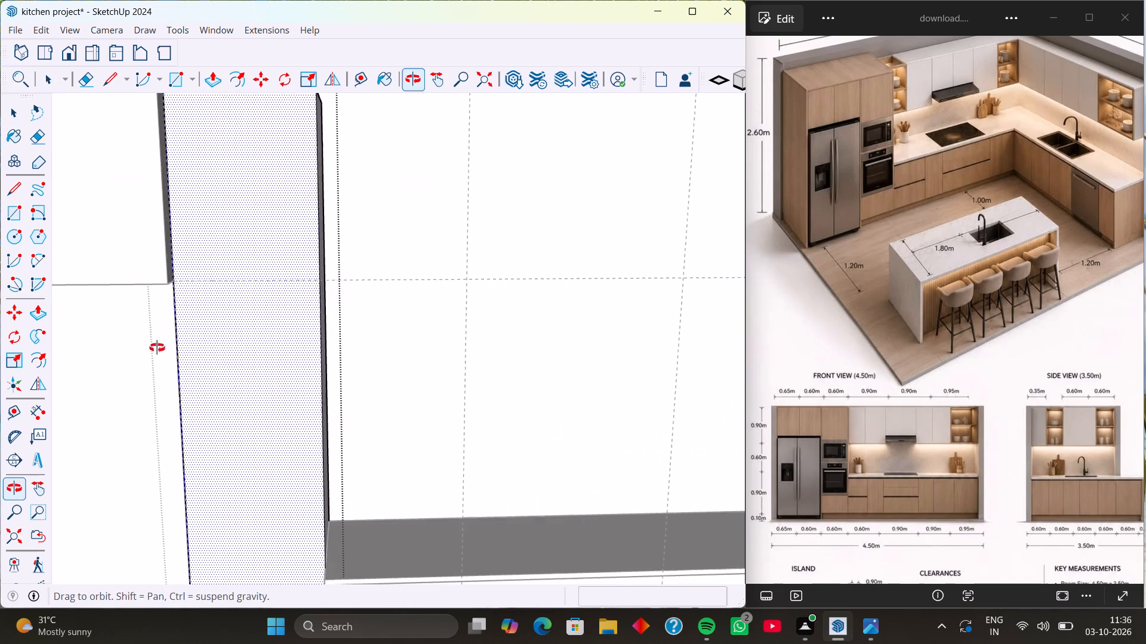
pyautogui.moveTo(157, 348); pyautogui.dragTo(156, 348, button='middle')
pyautogui.press('r')
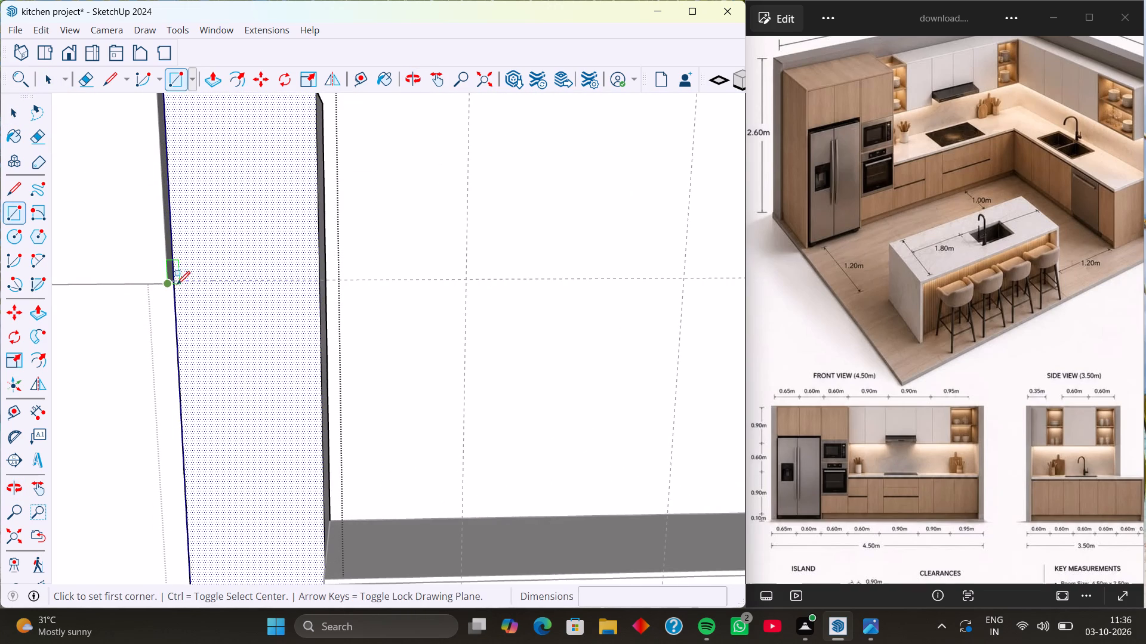
pyautogui.scroll(15, 176, 282)
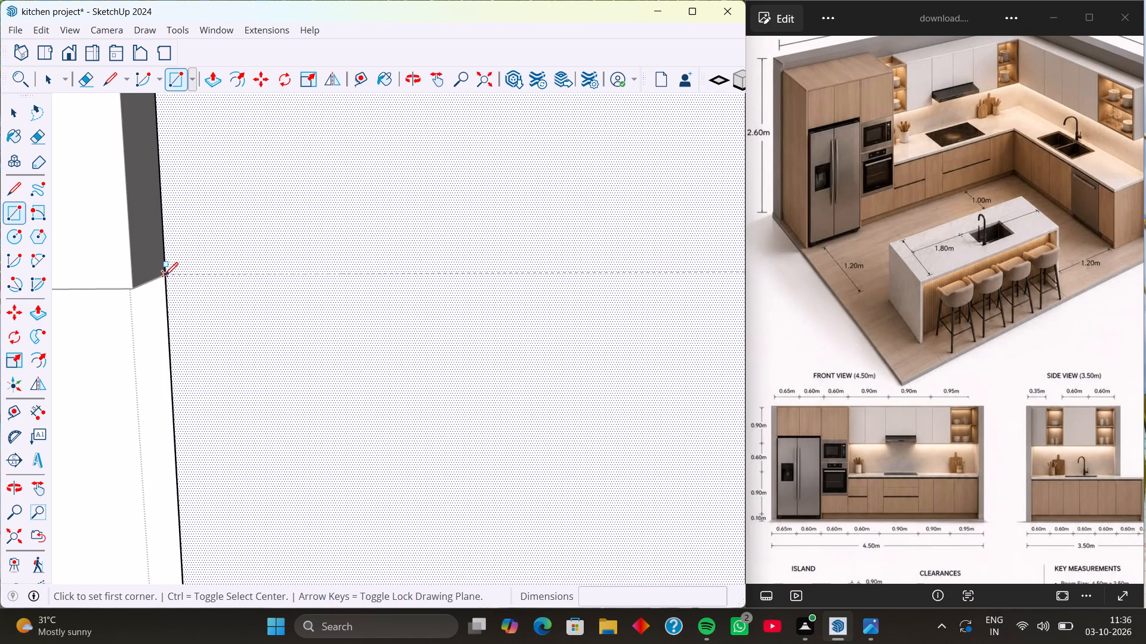
pyautogui.click(165, 275)
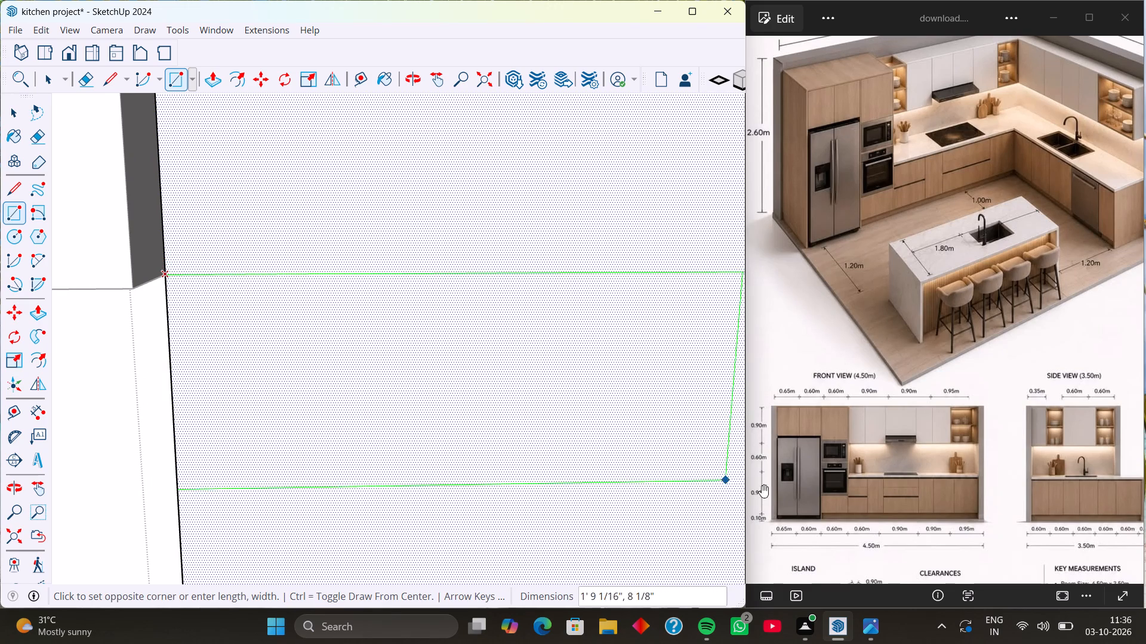
pyautogui.scroll(-11, 628, 475)
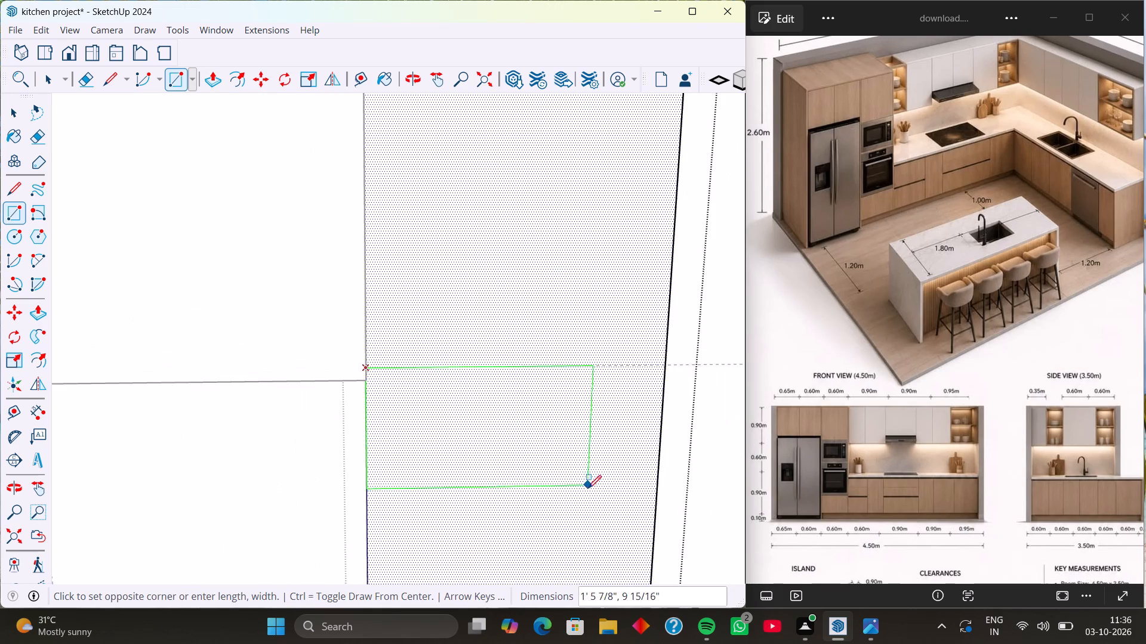
pyautogui.keyDown('shift'); pyautogui.moveTo(589, 525); pyautogui.dragTo(488, 205, button='middle'); pyautogui.keyUp('shift')
pyautogui.scroll(-4, 532, 352)
pyautogui.keyDown('shift'); pyautogui.moveTo(519, 465); pyautogui.dragTo(506, 421, button='middle'); pyautogui.keyUp('shift')
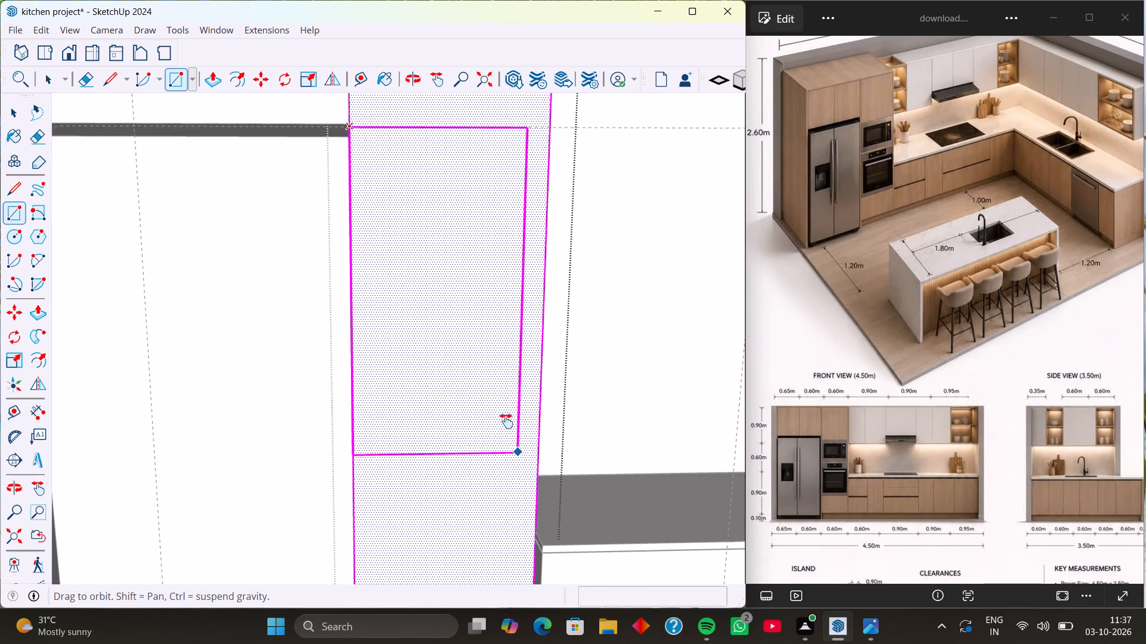
pyautogui.keyDown('shift'); pyautogui.moveTo(506, 421); pyautogui.dragTo(454, 278, button='middle'); pyautogui.keyUp('shift')
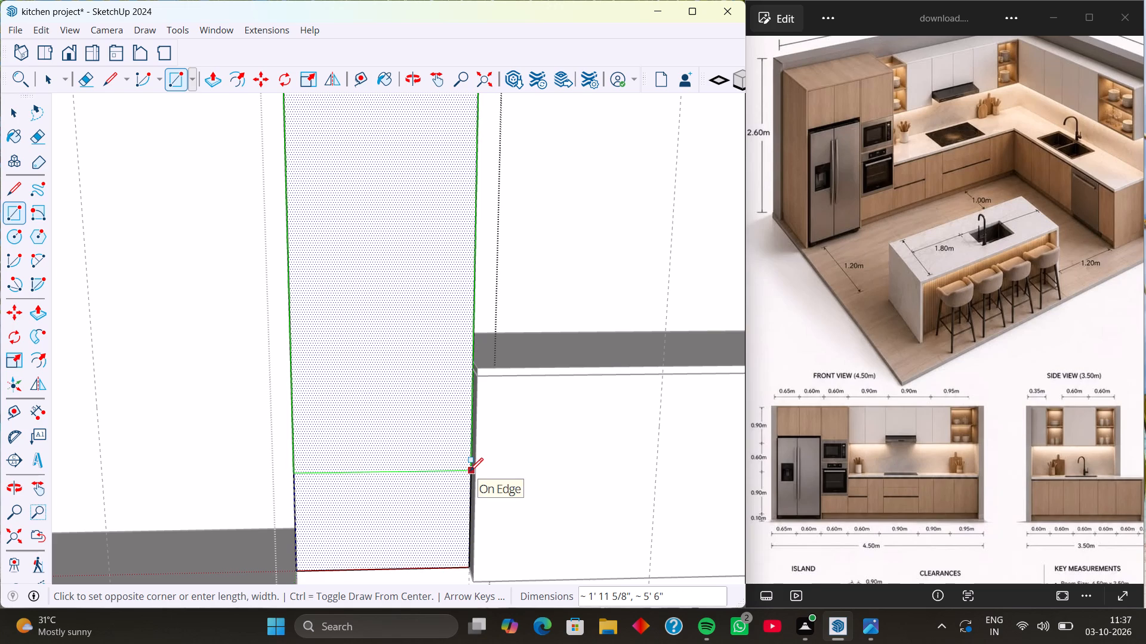
pyautogui.click(470, 471)
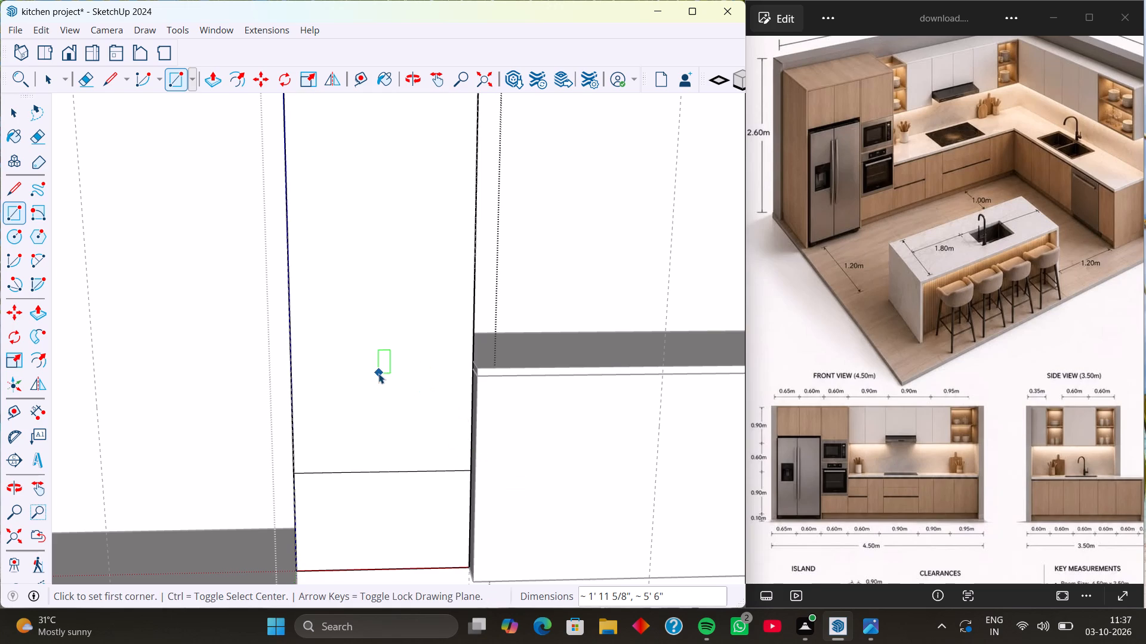
# Push the narrow tall cabinet's front rectangle inward 1'6" with Push/Pull to cut the oven recess.
pyautogui.press('space')
pyautogui.click(379, 369)
pyautogui.press('p')
pyautogui.click(379, 369)
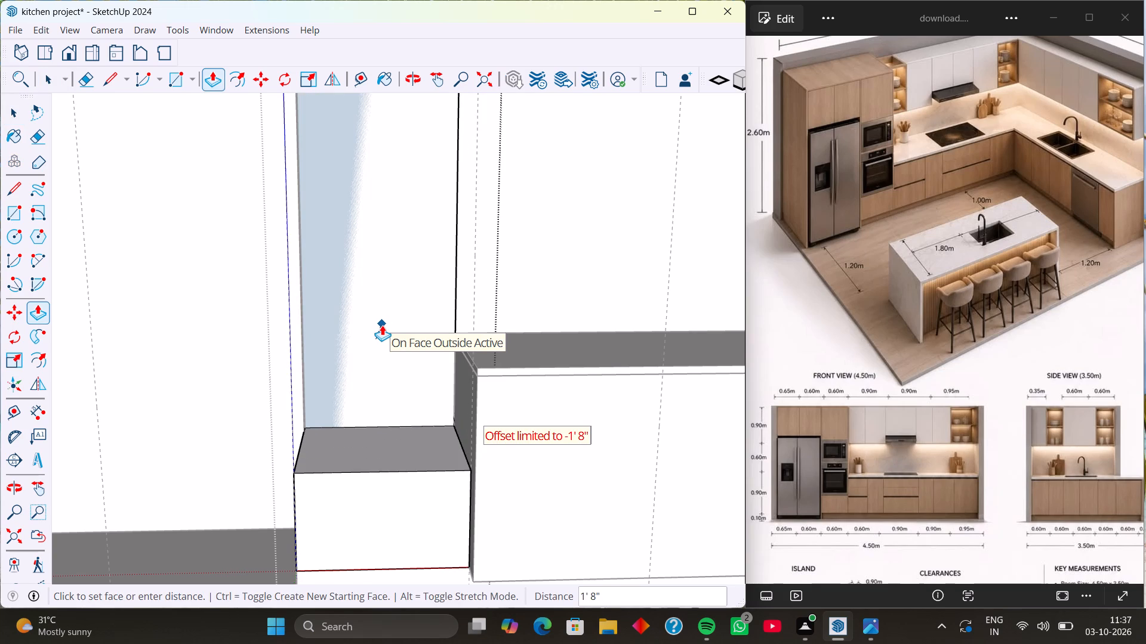
pyautogui.write("1'6")
pyautogui.press('Return')
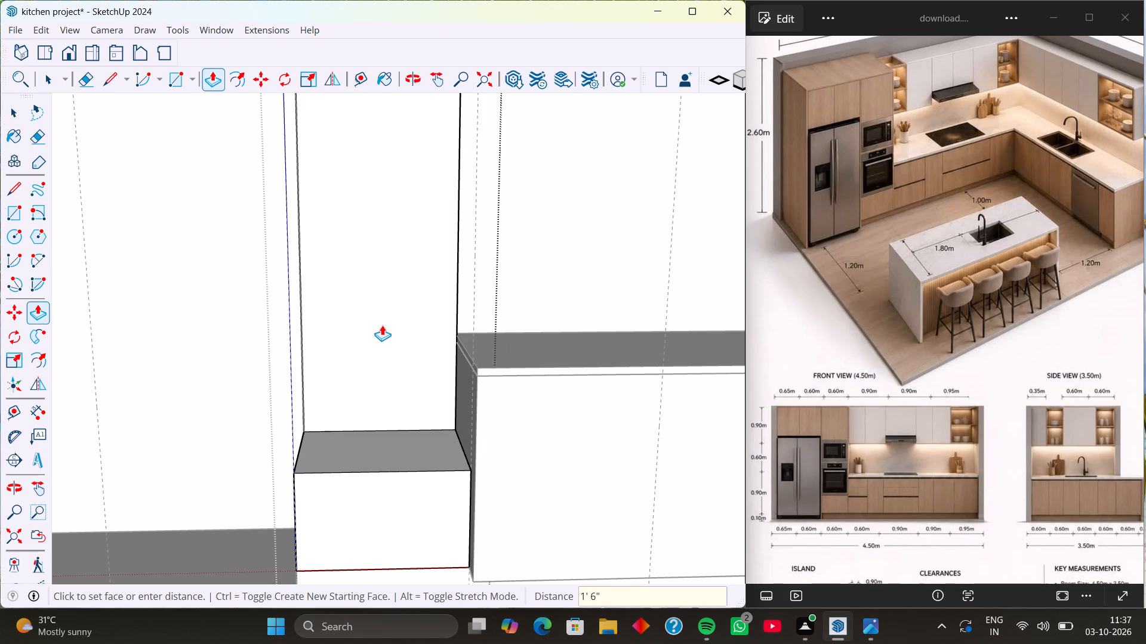
pyautogui.scroll(-9, 336, 353)
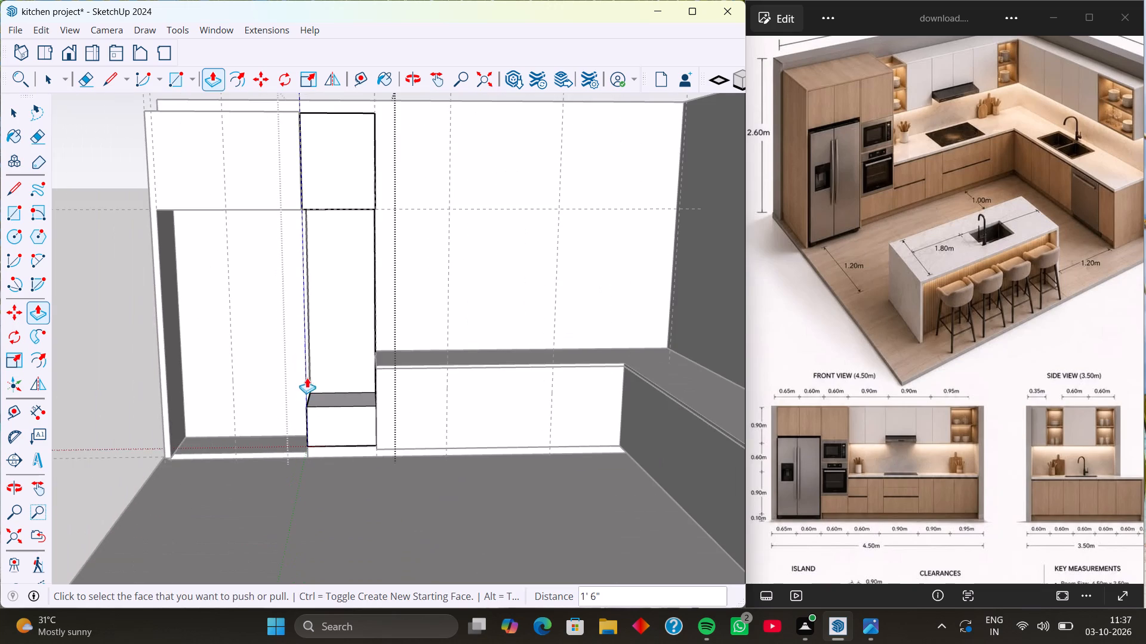
# Push the back face of the narrow tall cabinet's oven recess another 2" inward with Push/Pull and exit the group.
pyautogui.moveTo(356, 368); pyautogui.dragTo(442, 363, button='middle')
pyautogui.moveTo(338, 348); pyautogui.dragTo(411, 336, button='middle')
pyautogui.moveTo(326, 345); pyautogui.dragTo(362, 364, button='middle')
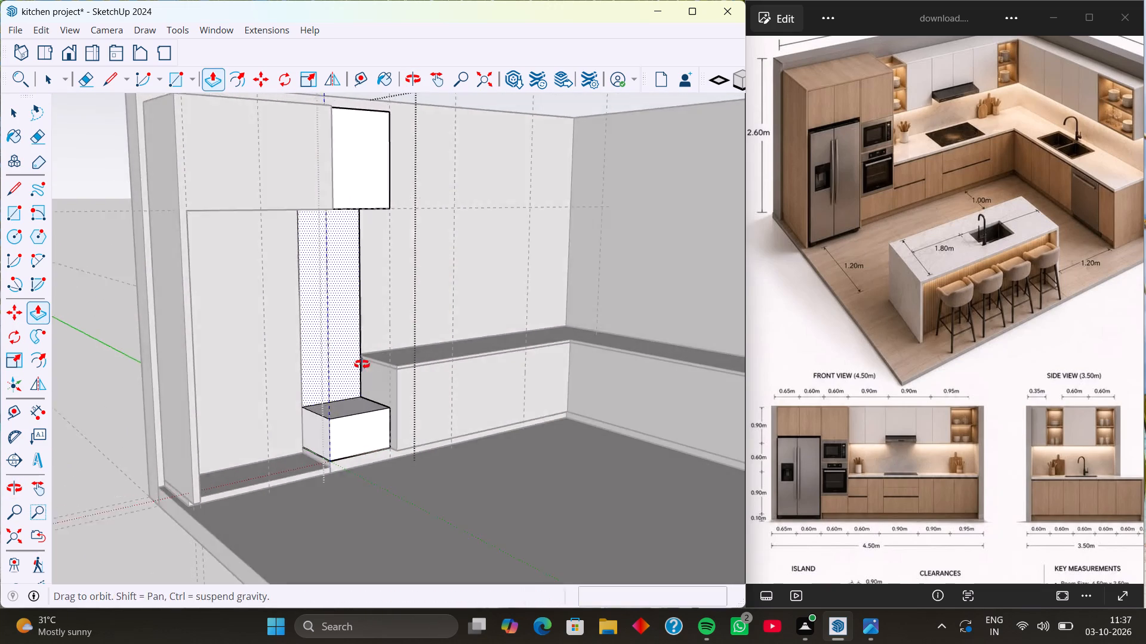
pyautogui.moveTo(362, 364); pyautogui.dragTo(386, 383, button='middle')
pyautogui.scroll(3, 323, 332)
pyautogui.click(325, 332)
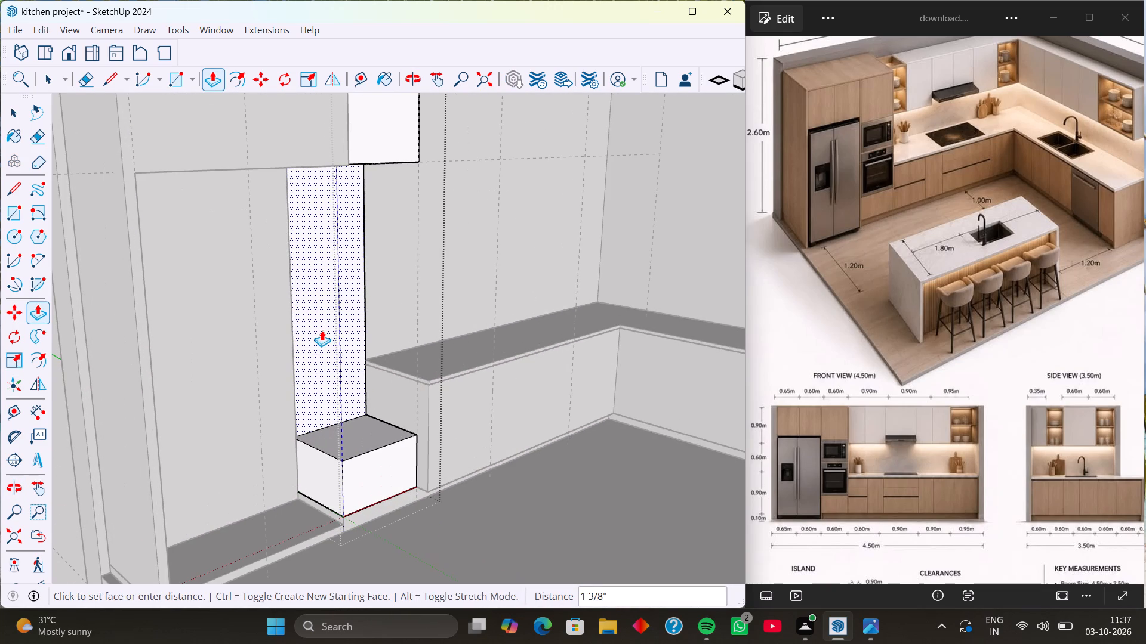
pyautogui.click(272, 371)
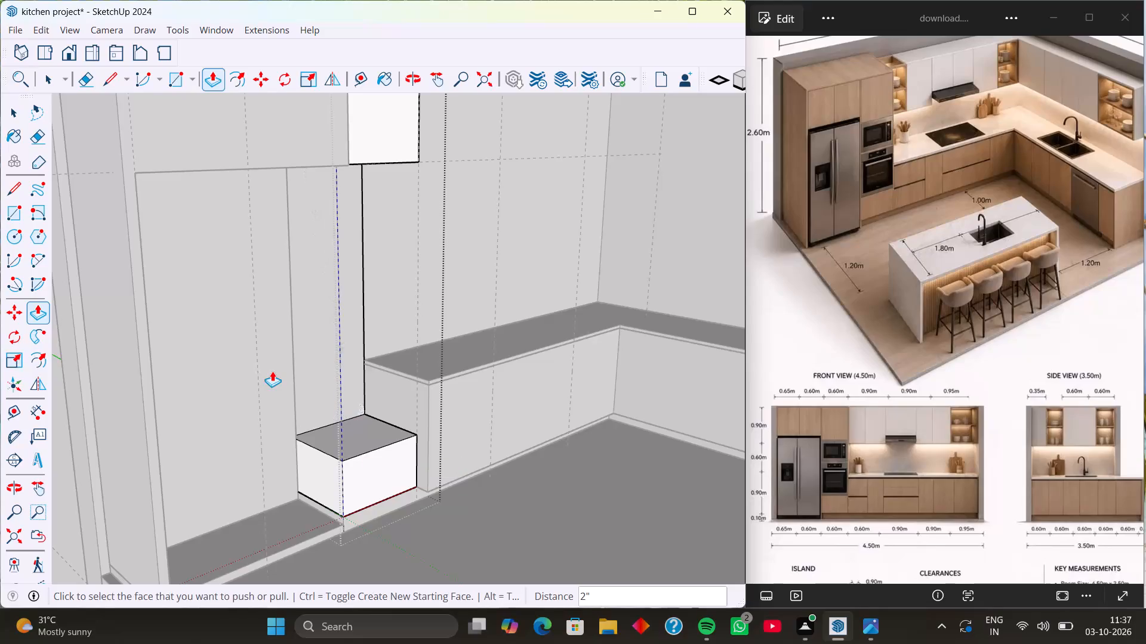
pyautogui.moveTo(286, 383); pyautogui.dragTo(150, 380, button='middle')
pyautogui.moveTo(279, 370); pyautogui.dragTo(193, 374, button='middle')
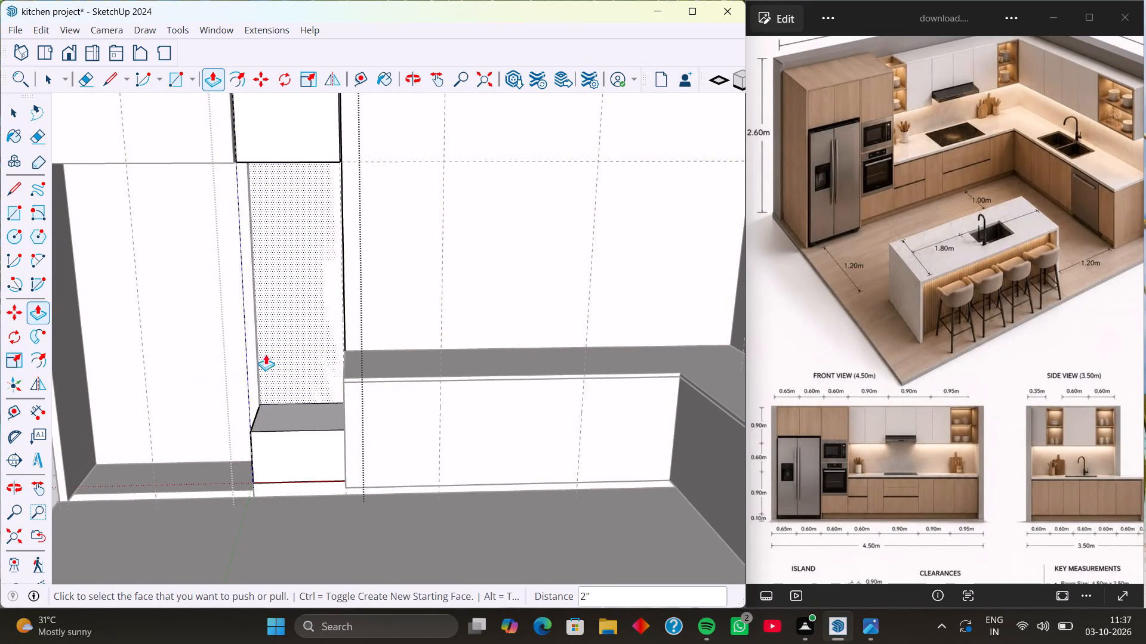
pyautogui.press('space')
pyautogui.moveTo(270, 367); pyautogui.dragTo(233, 397, button='middle')
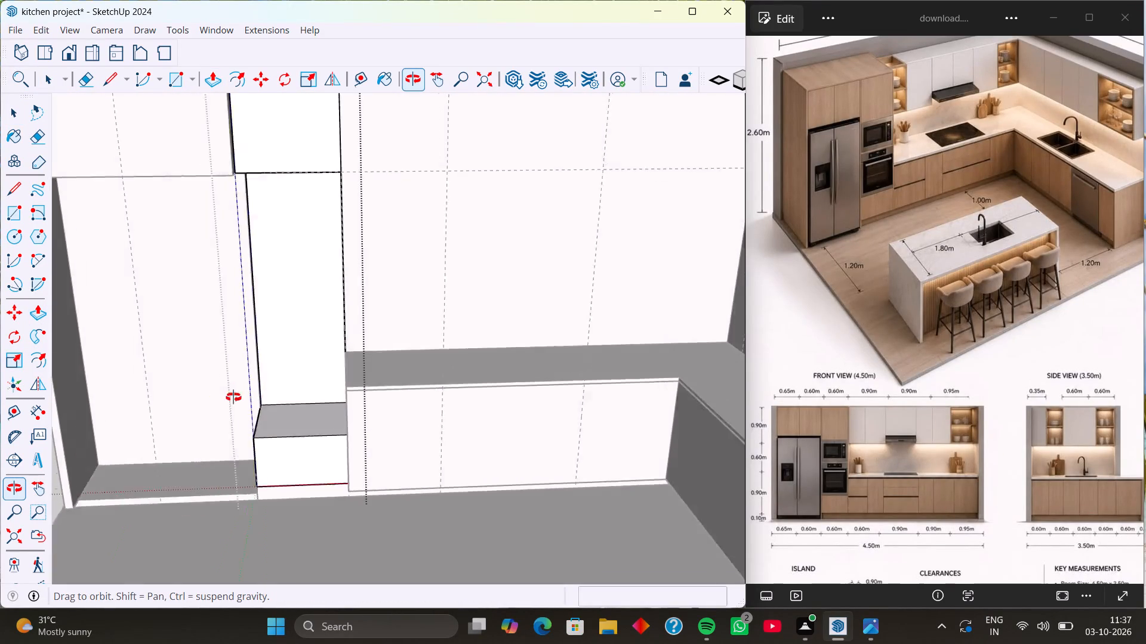
pyautogui.moveTo(233, 397); pyautogui.dragTo(284, 387, button='middle')
pyautogui.press('p')
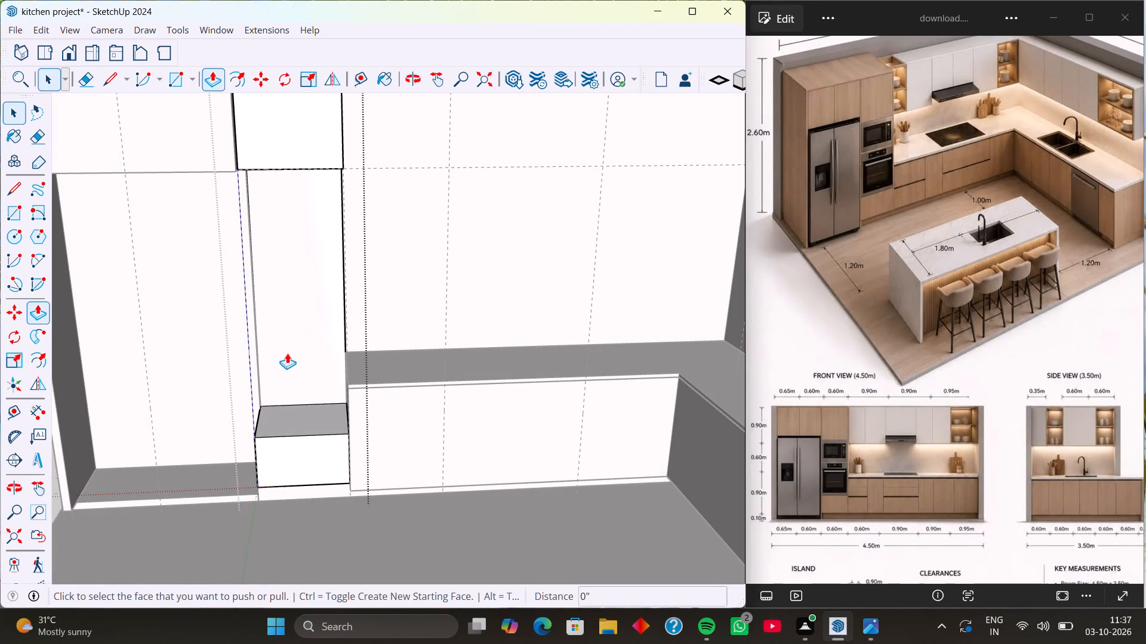
pyautogui.click(288, 351)
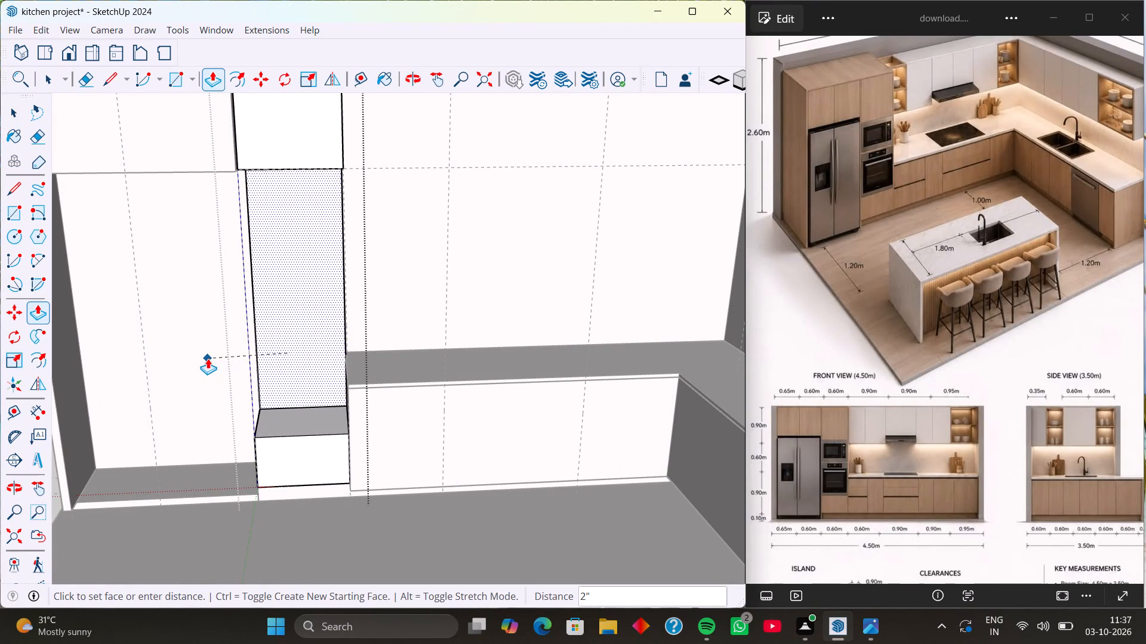
pyautogui.click(208, 358)
pyautogui.moveTo(278, 371); pyautogui.dragTo(273, 401, button='middle')
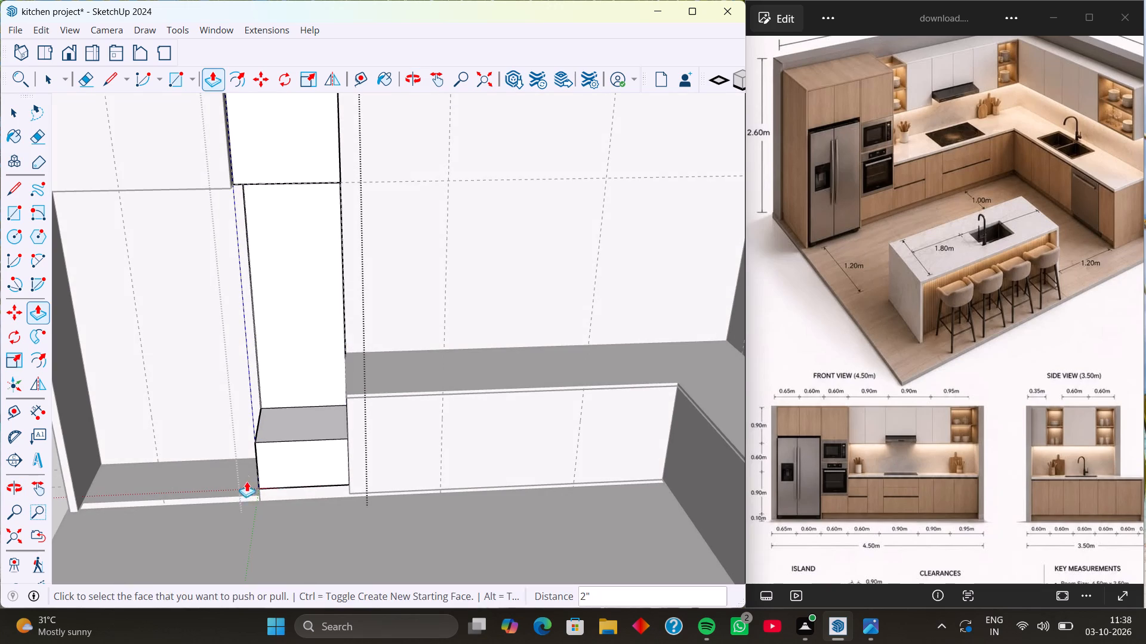
pyautogui.press('space')
pyautogui.scroll(-9, 206, 443)
pyautogui.click(551, 292)
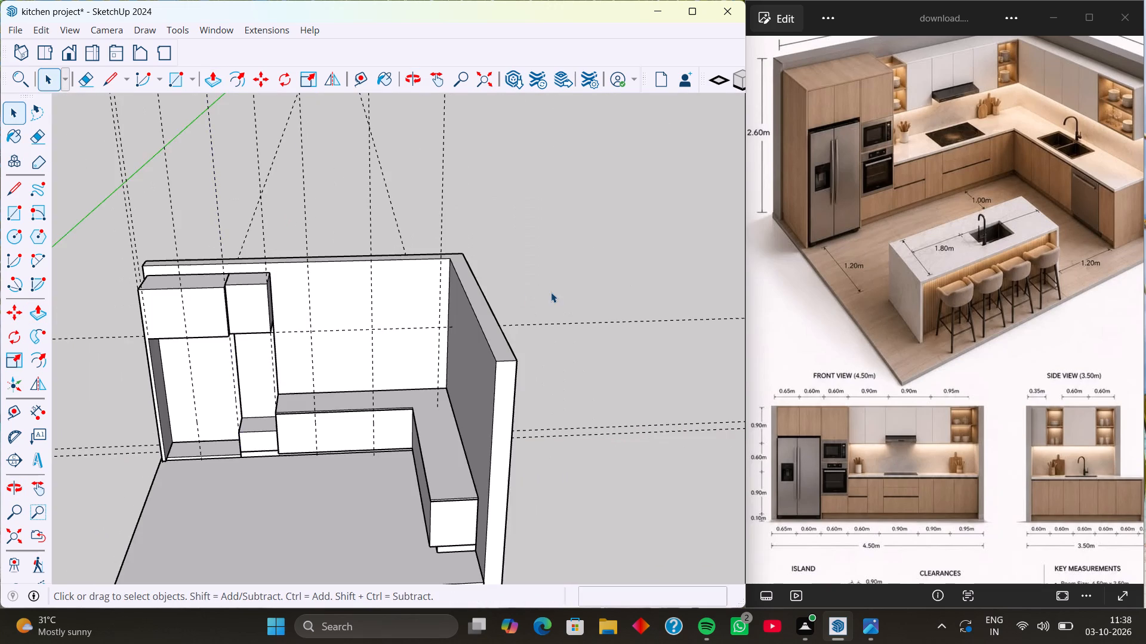
# Draw a 2" line from the fridge recess's top outer corner to the wide tall cabinet's outer front edge, outside its group.
pyautogui.moveTo(316, 391); pyautogui.dragTo(366, 382, button='middle')
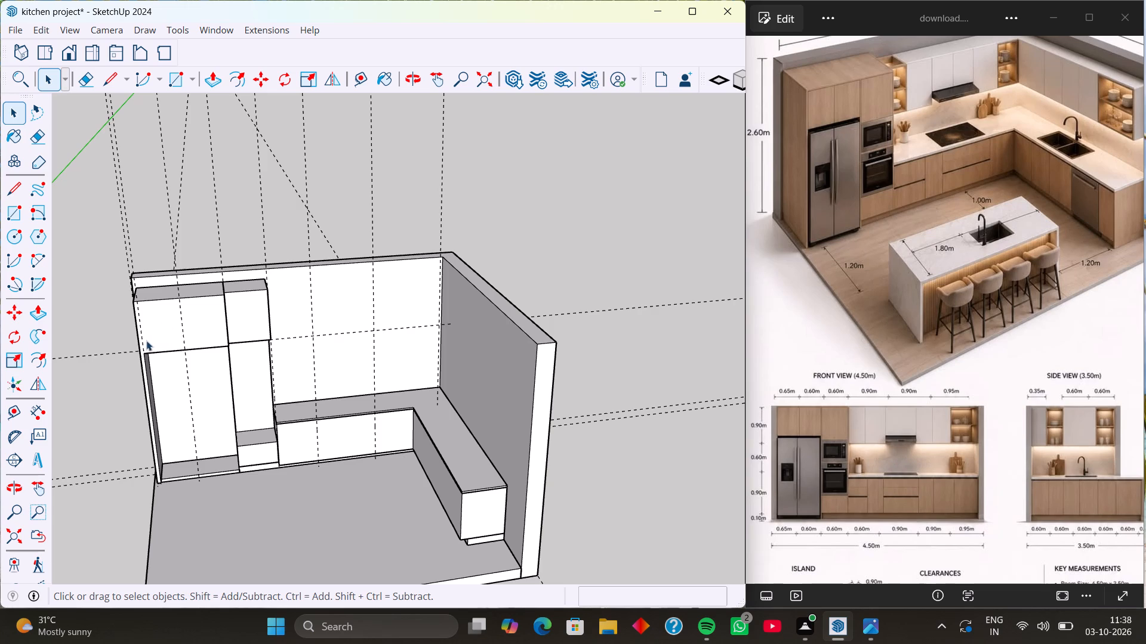
pyautogui.scroll(8, 125, 354)
pyautogui.middleClick(125, 358)
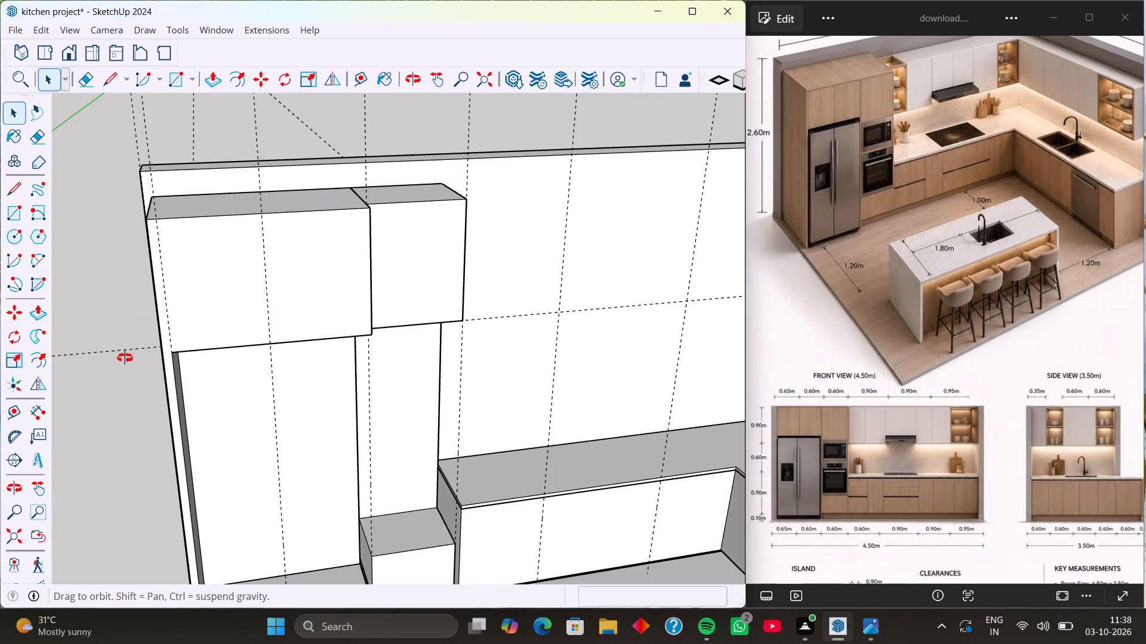
pyautogui.scroll(3, 159, 352)
pyautogui.press('l')
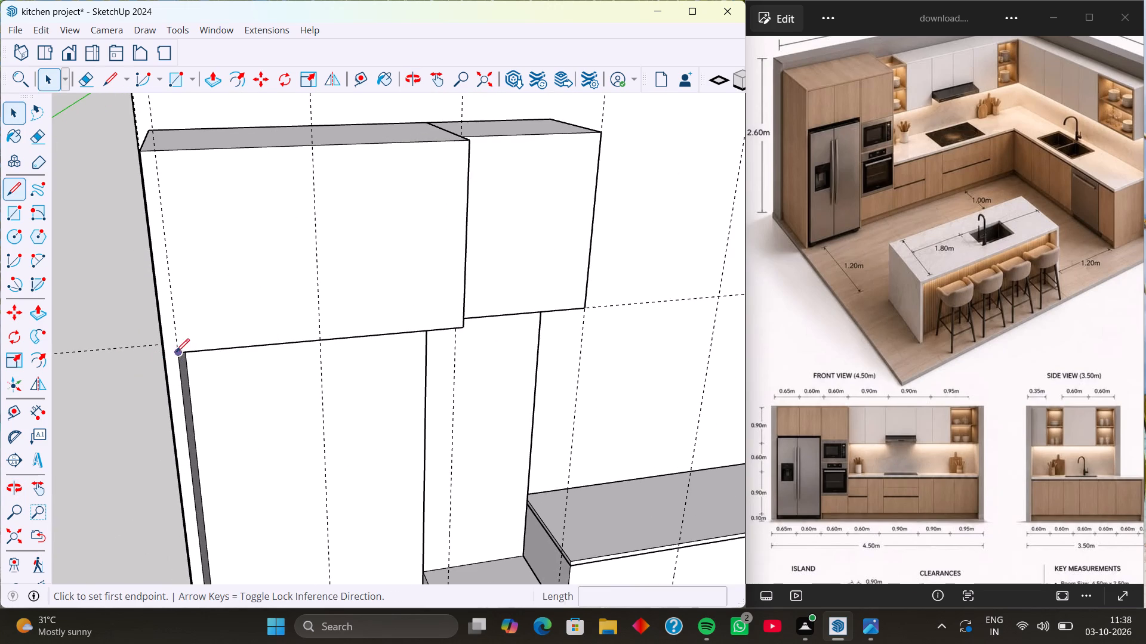
pyautogui.scroll(7, 185, 339)
pyautogui.click(177, 357)
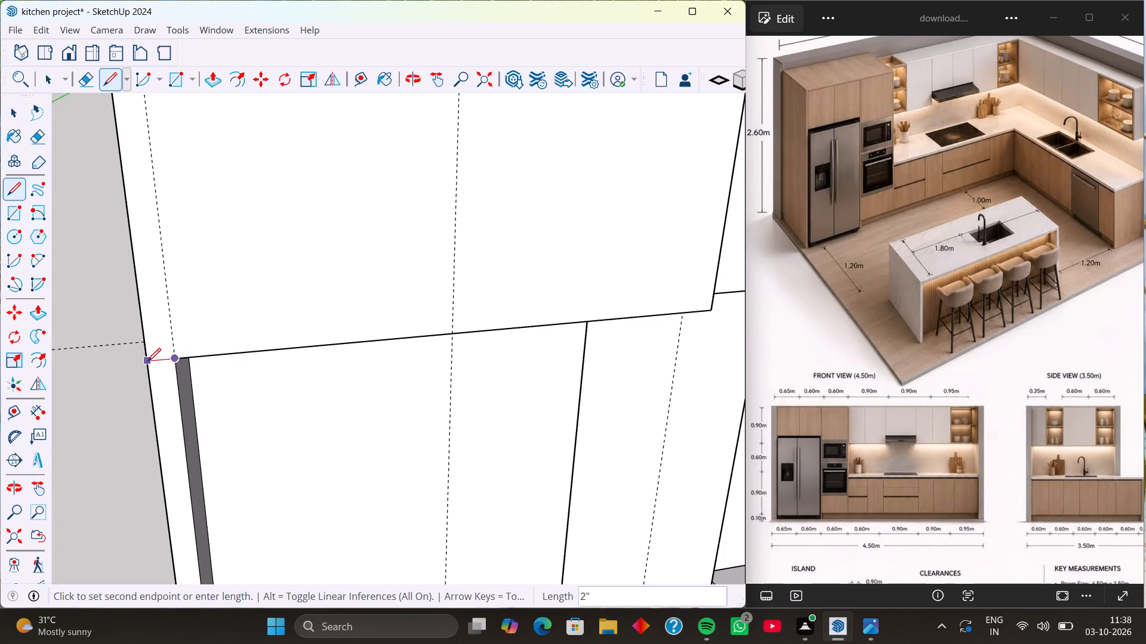
pyautogui.click(147, 361)
pyautogui.press('space')
# Inside the wide tall cabinet's group, redraw the 2" line from the fridge recess's top corner to the outer front edge.
pyautogui.scroll(-4, 244, 306)
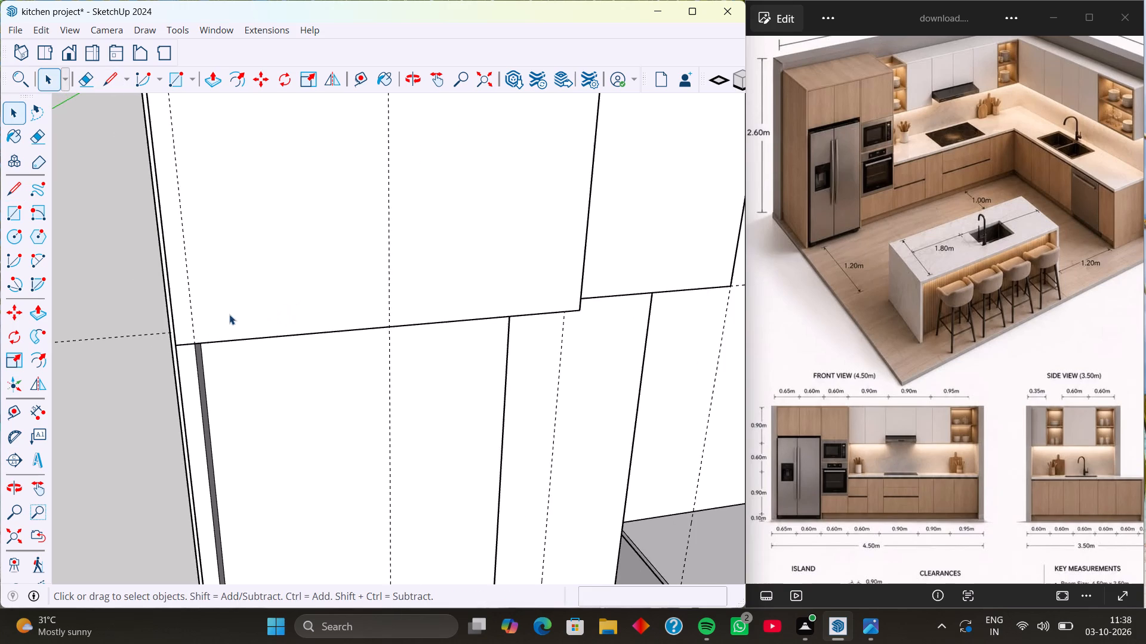
pyautogui.scroll(-4, 229, 314)
pyautogui.moveTo(271, 305); pyautogui.dragTo(252, 307, button='middle')
pyautogui.tripleClick(251, 300)
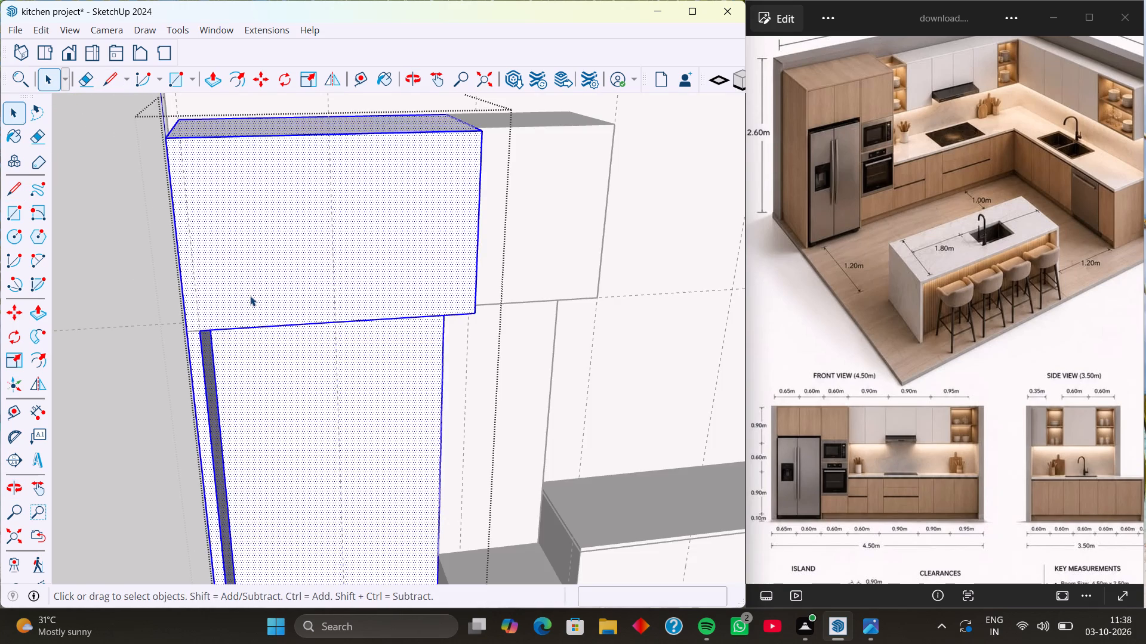
pyautogui.click(248, 289)
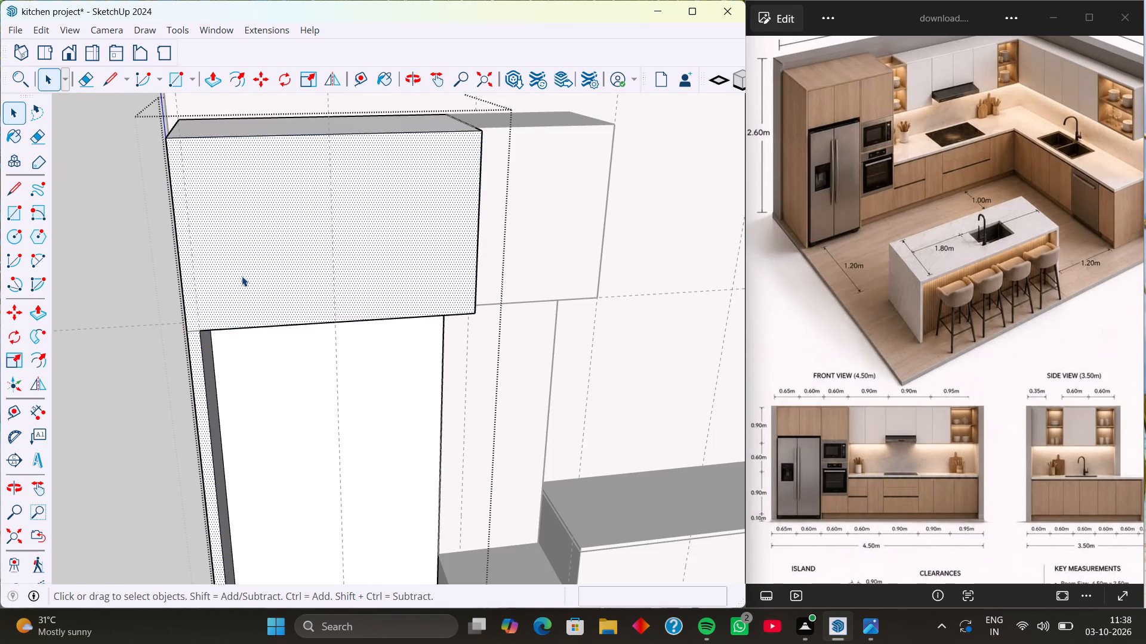
pyautogui.scroll(10, 216, 326)
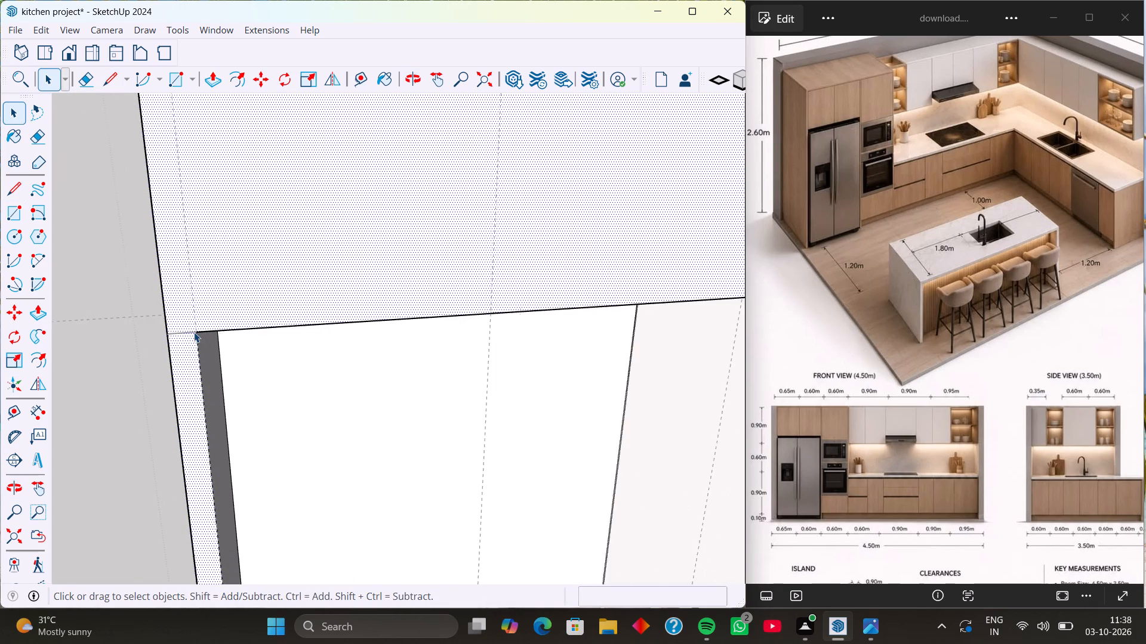
pyautogui.scroll(2, 194, 332)
pyautogui.click(193, 332)
pyautogui.click(187, 333)
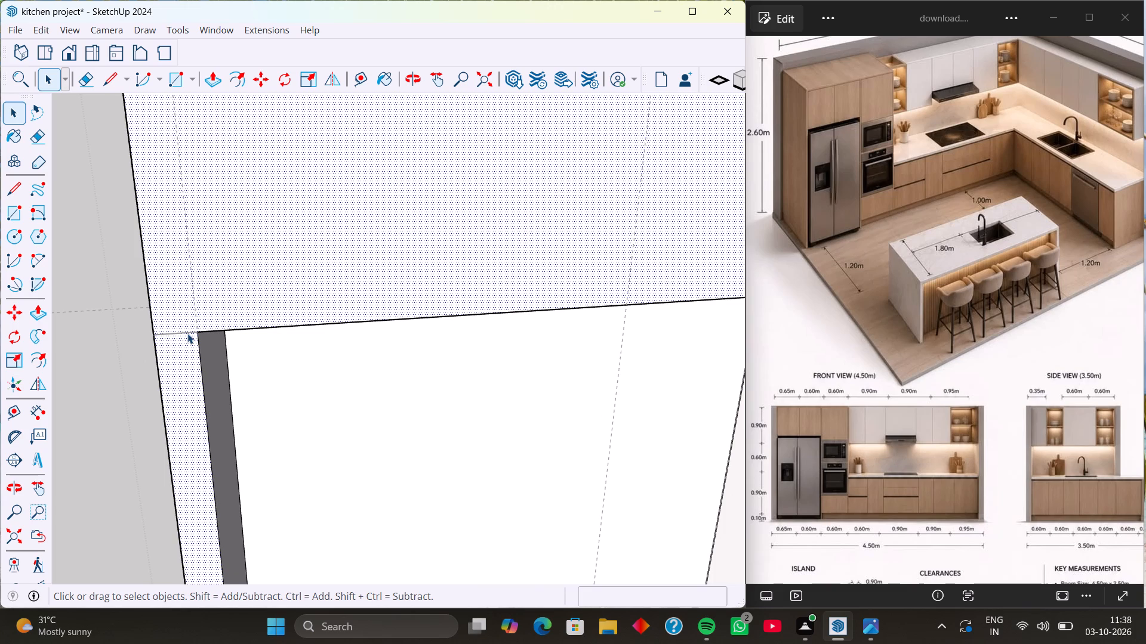
pyautogui.press('l')
pyautogui.click(198, 333)
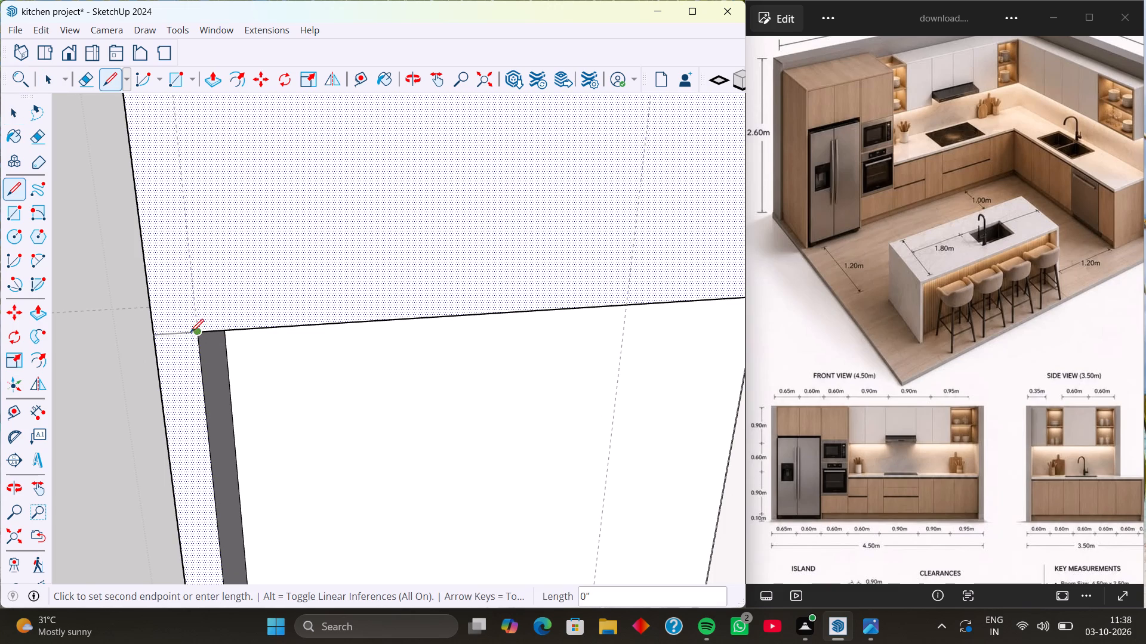
pyautogui.click(156, 335)
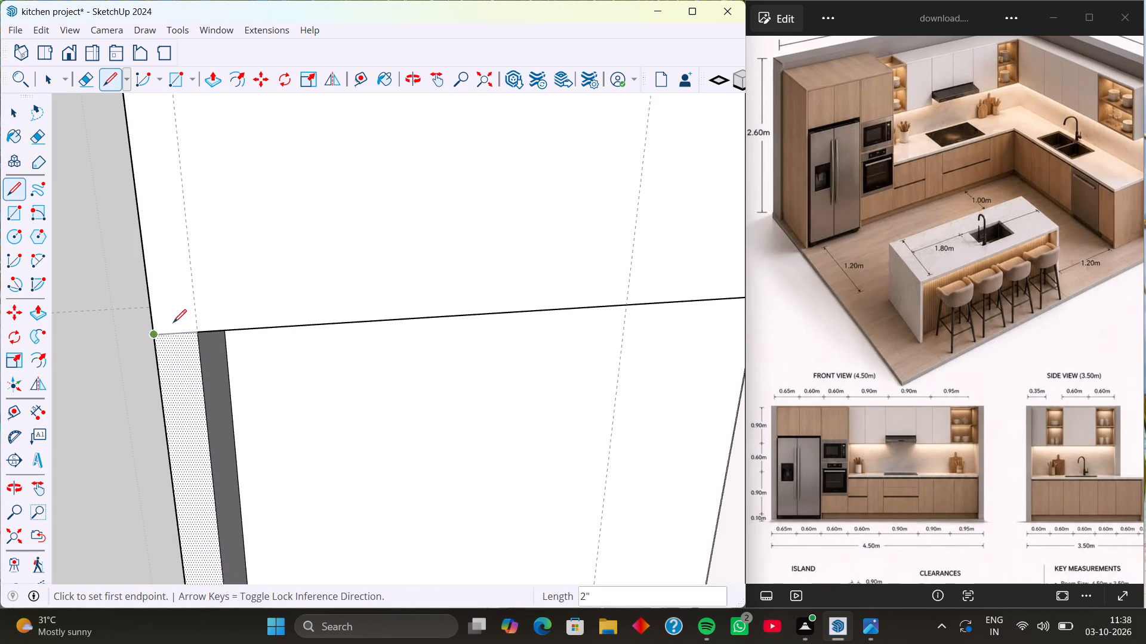
pyautogui.press('space')
# Offset the outline of the wide tall cabinet's front face above the fridge recess inward by 1".
pyautogui.click(220, 296)
pyautogui.scroll(-6, 239, 259)
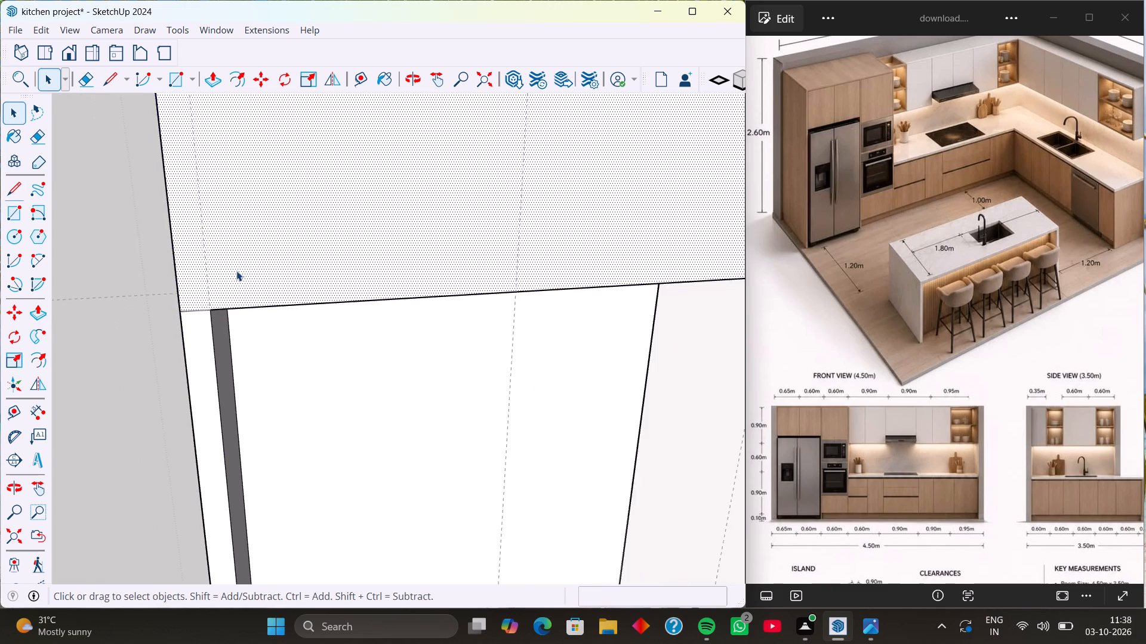
pyautogui.scroll(-6, 236, 271)
pyautogui.keyDown('shift'); pyautogui.moveTo(246, 243); pyautogui.dragTo(147, 325, button='middle'); pyautogui.keyUp('shift')
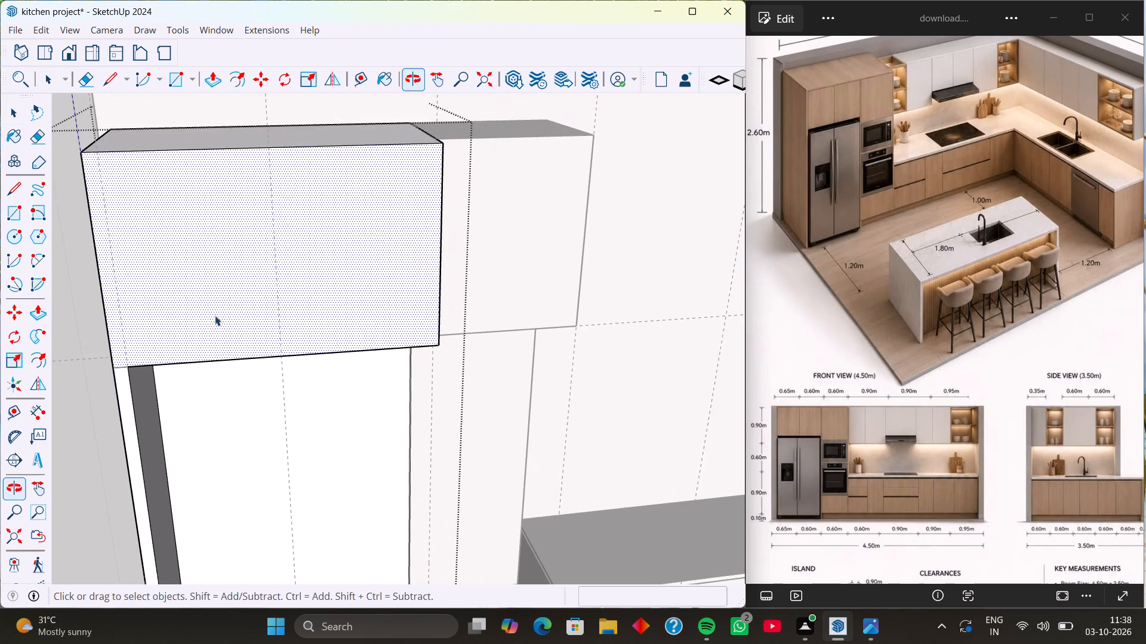
pyautogui.moveTo(238, 299); pyautogui.dragTo(223, 293, button='middle')
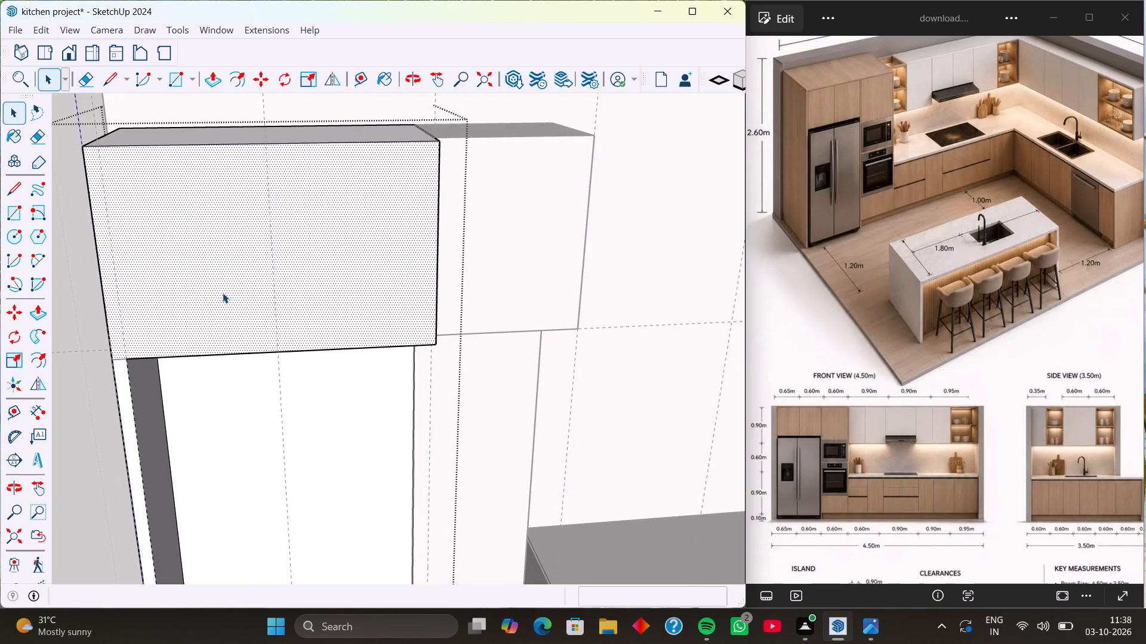
pyautogui.press('f')
pyautogui.click(205, 175)
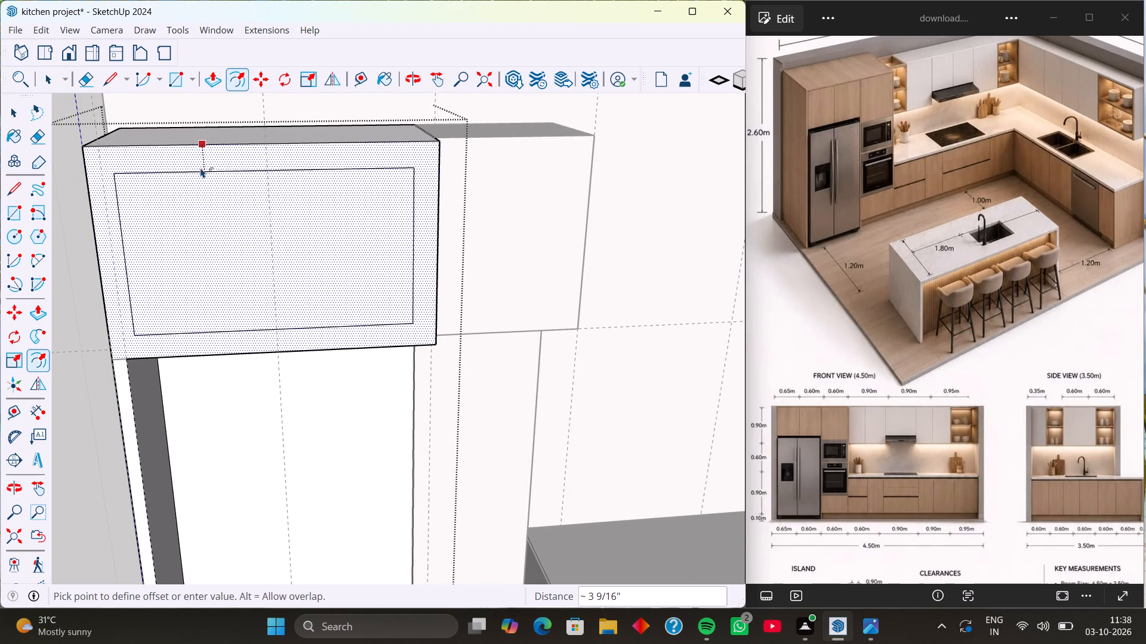
pyautogui.press('2')
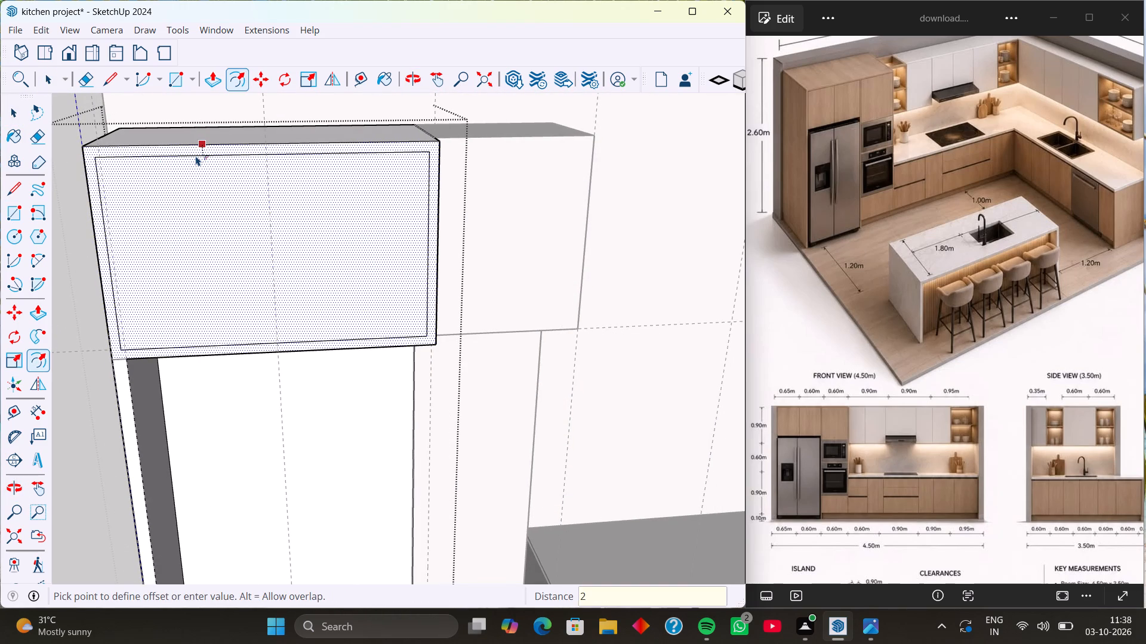
pyautogui.press('Return')
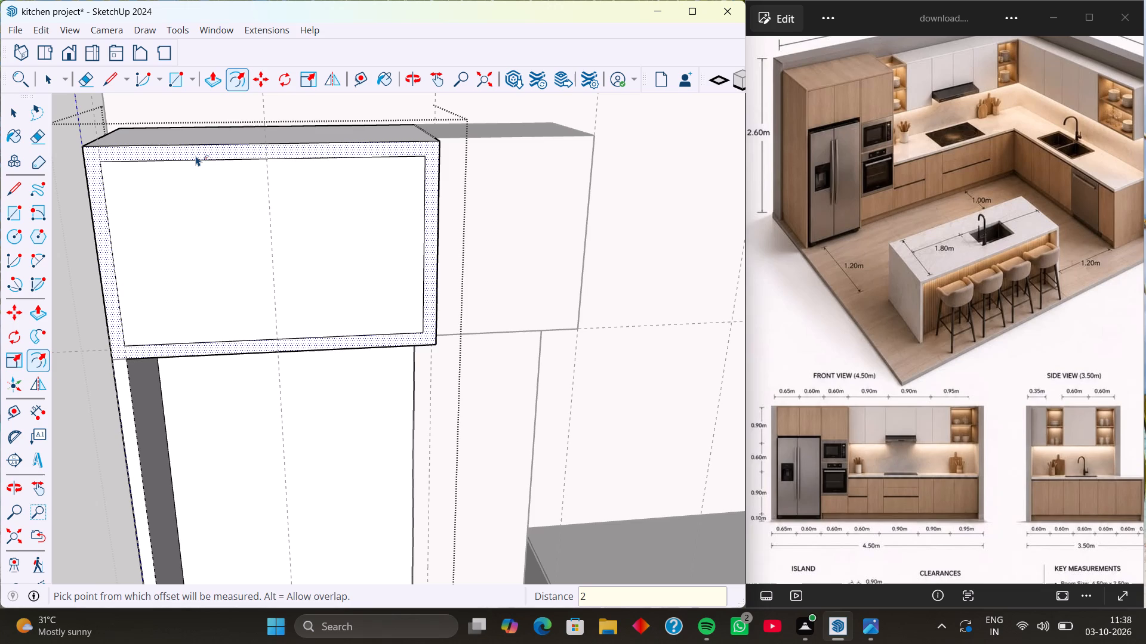
pyautogui.press('1')
pyautogui.press('Return')
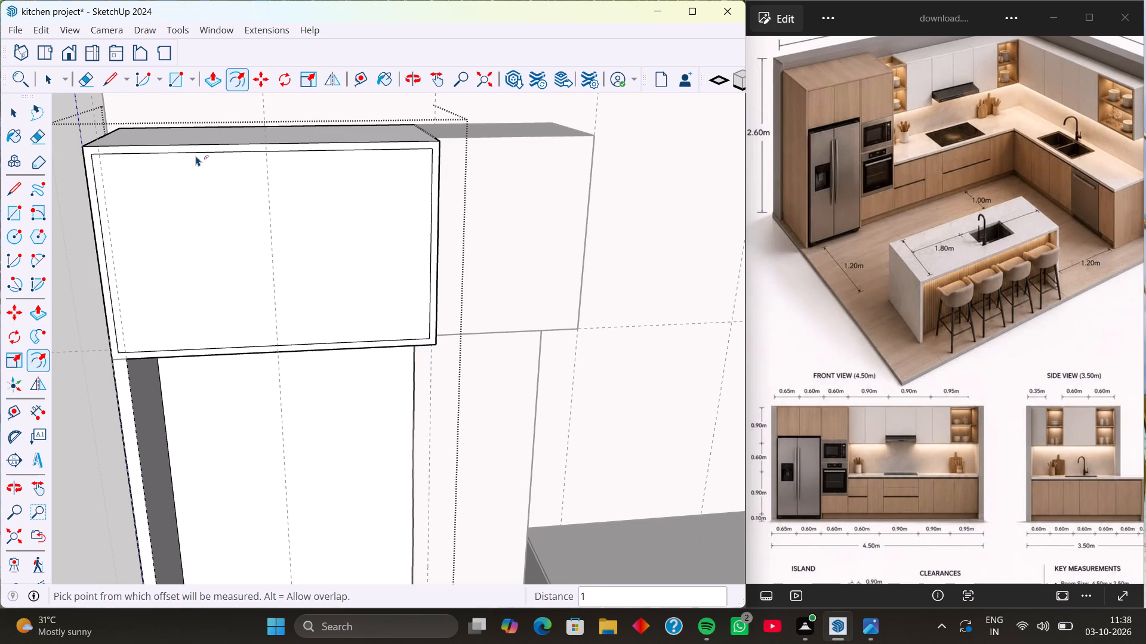
# Draw a 2' 4" vertical line along the central guide, dividing the inset front panel above the fridge recess.
pyautogui.press('l')
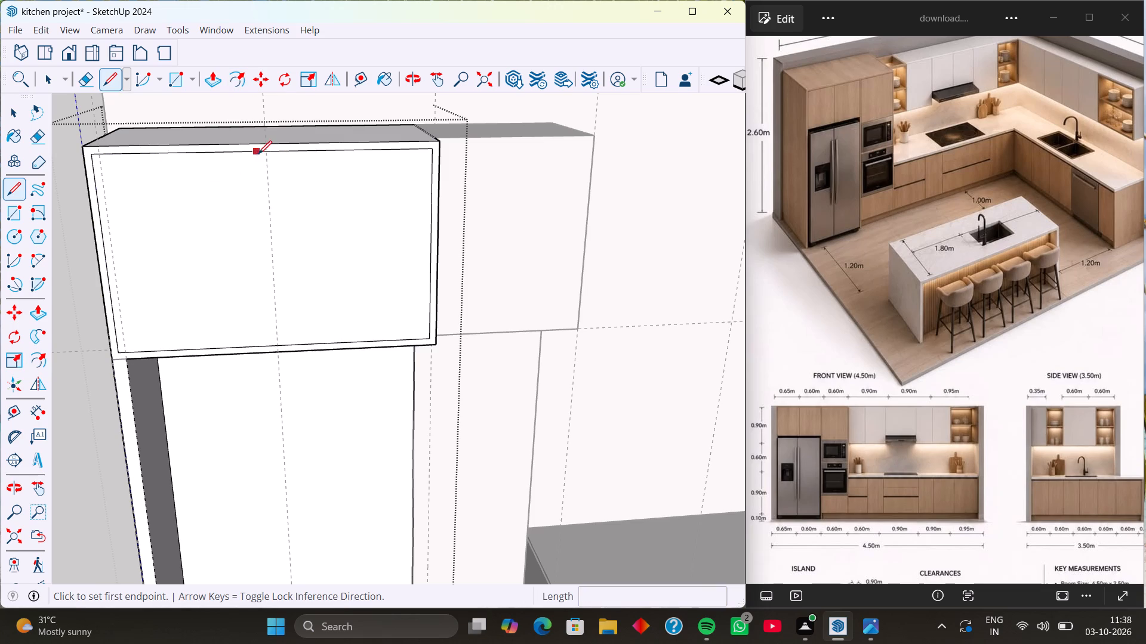
pyautogui.click(264, 152)
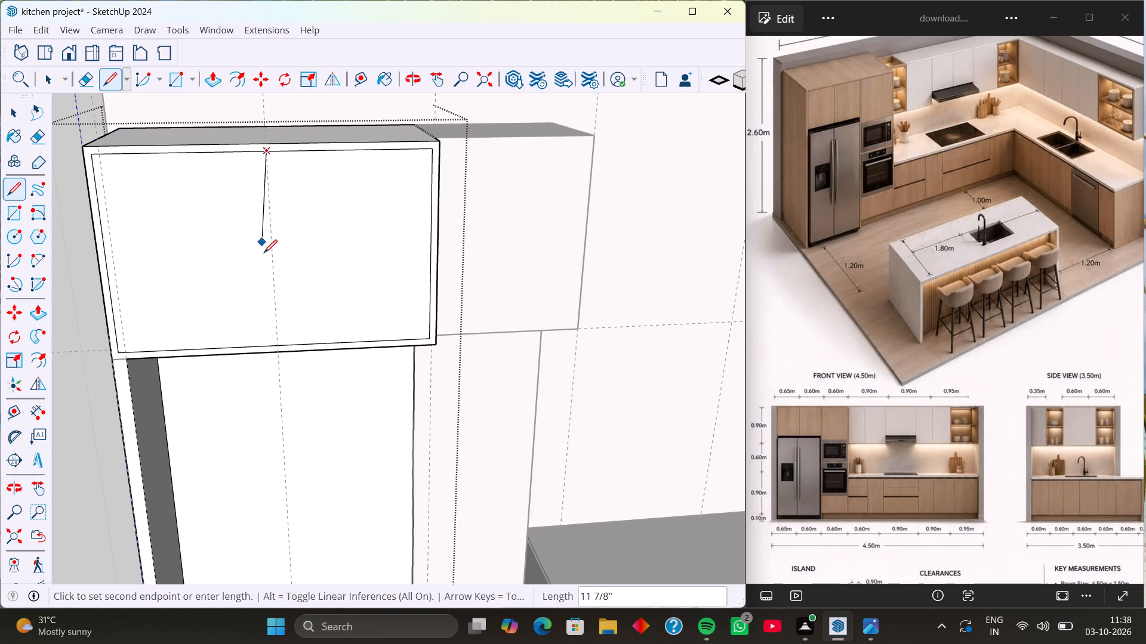
pyautogui.click(275, 348)
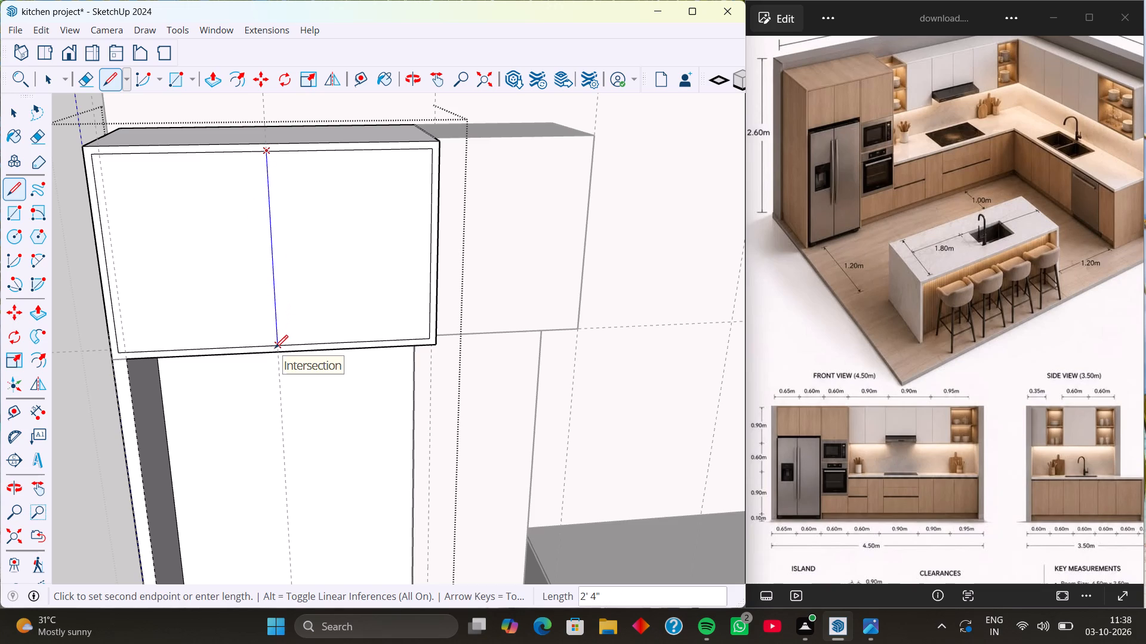
pyautogui.press('space')
# Copy the vertical dividing line 2 mm to its right along the red axis to form the door gap.
pyautogui.click(276, 321)
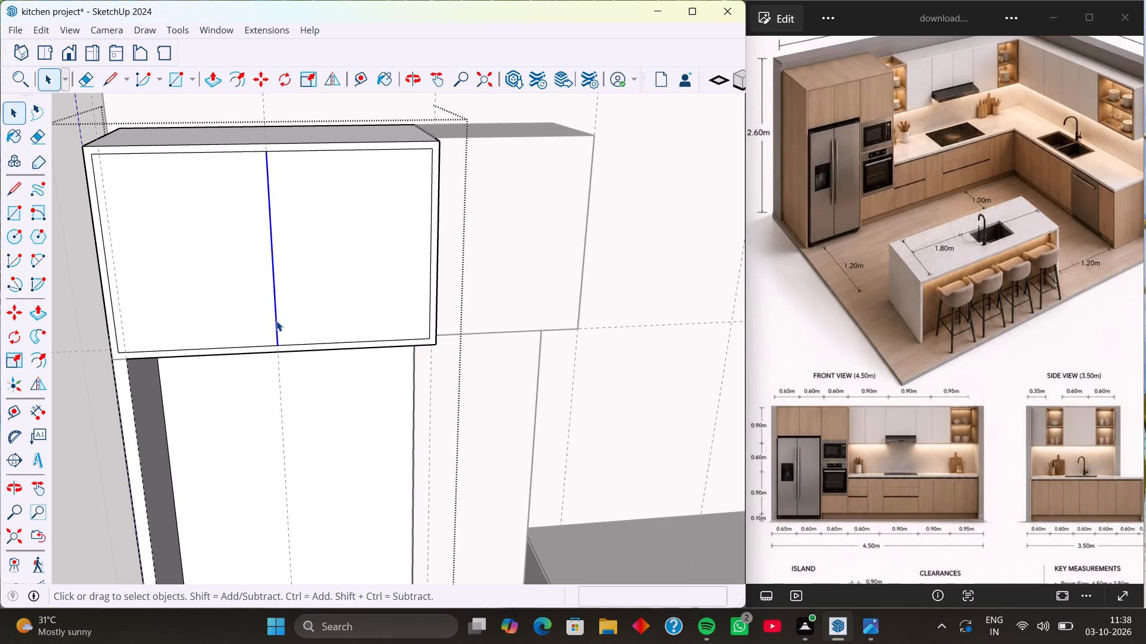
pyautogui.press('m')
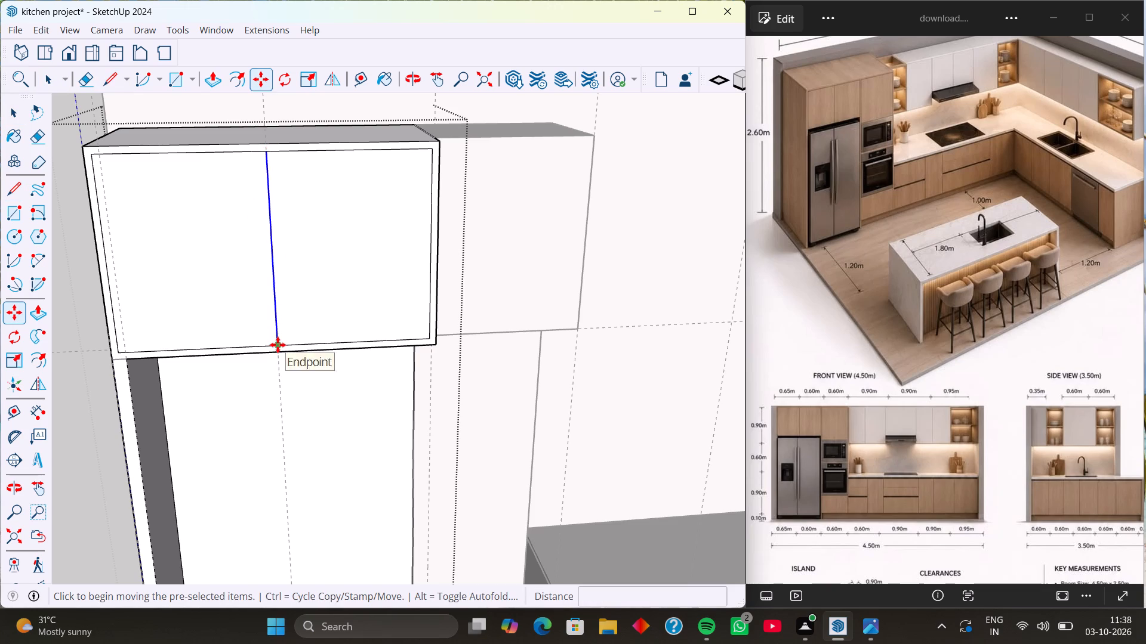
pyautogui.click(278, 345)
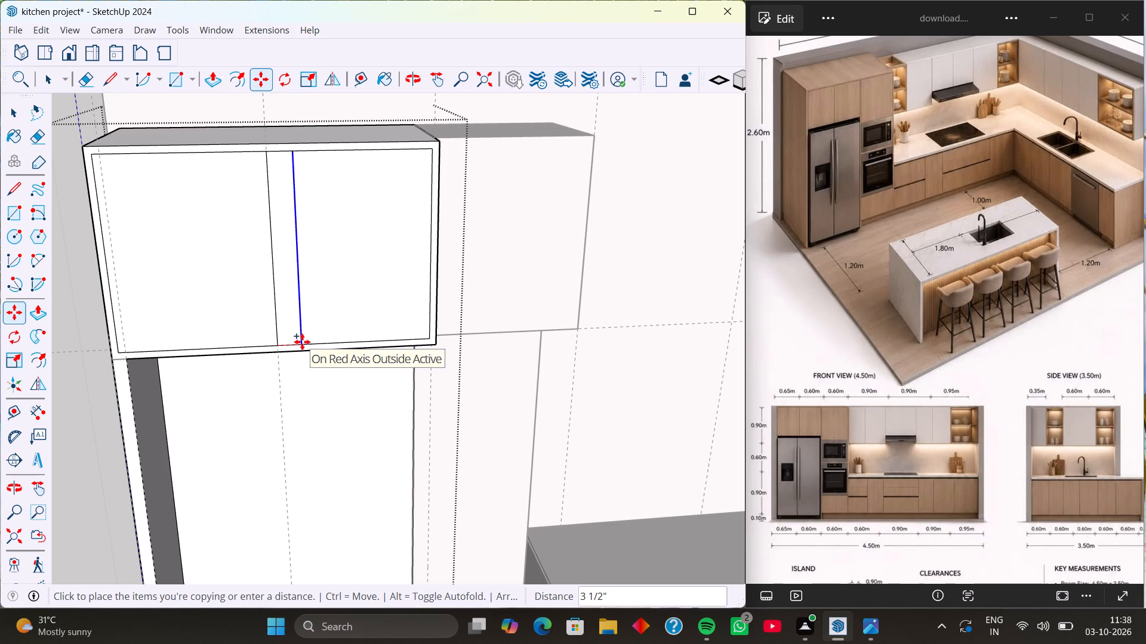
pyautogui.write('2mm')
pyautogui.press('Return')
pyautogui.scroll(11, 238, 352)
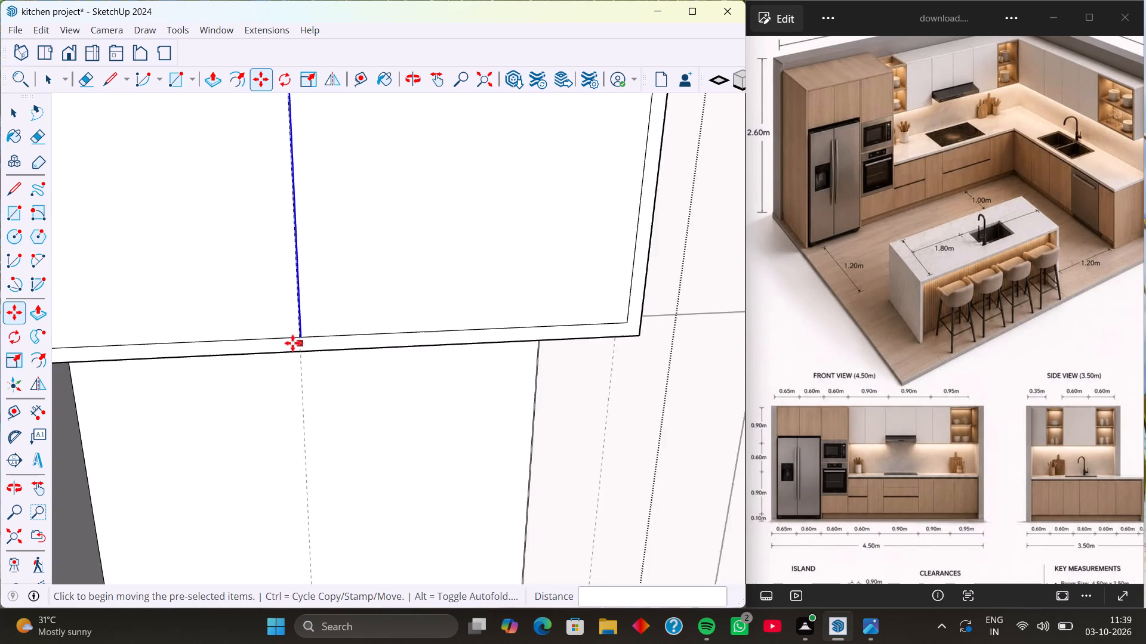
pyautogui.scroll(19, 292, 343)
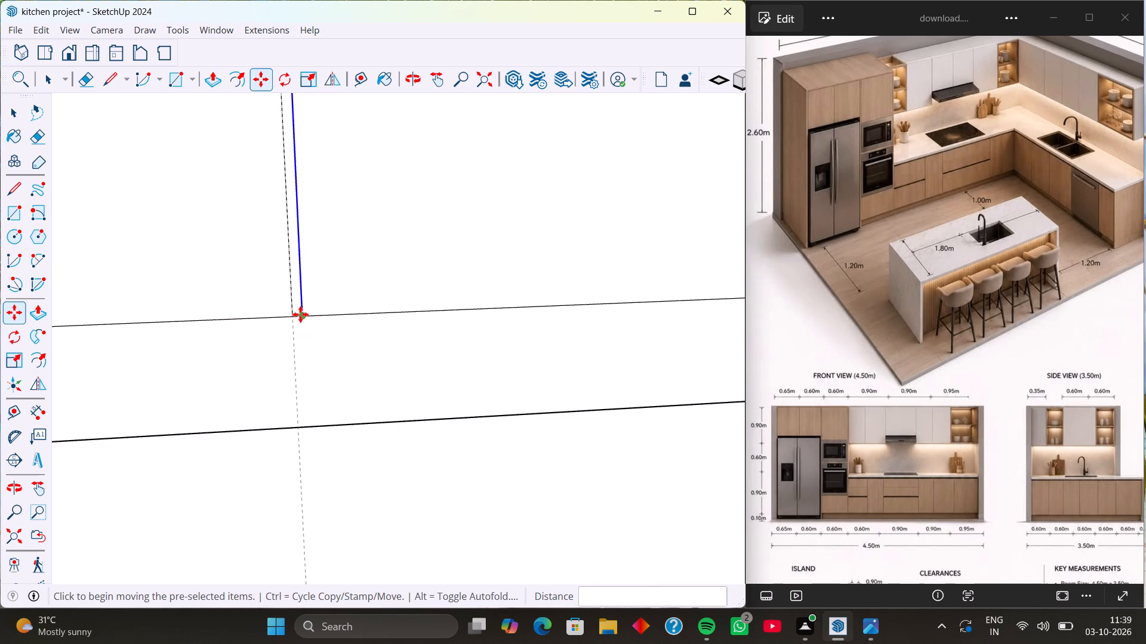
# Copy the offset door-gap line 4 mm back across the central dividing line, and erase the central line to leave the gap.
pyautogui.click(302, 314)
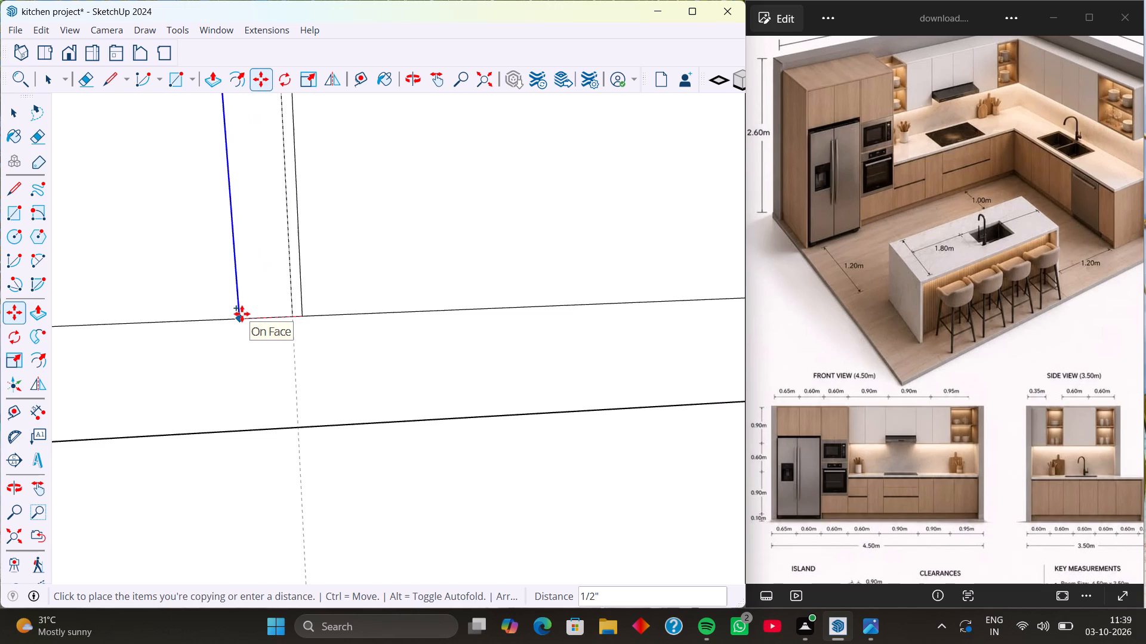
pyautogui.write('4mm')
pyautogui.press('Return')
pyautogui.press('e')
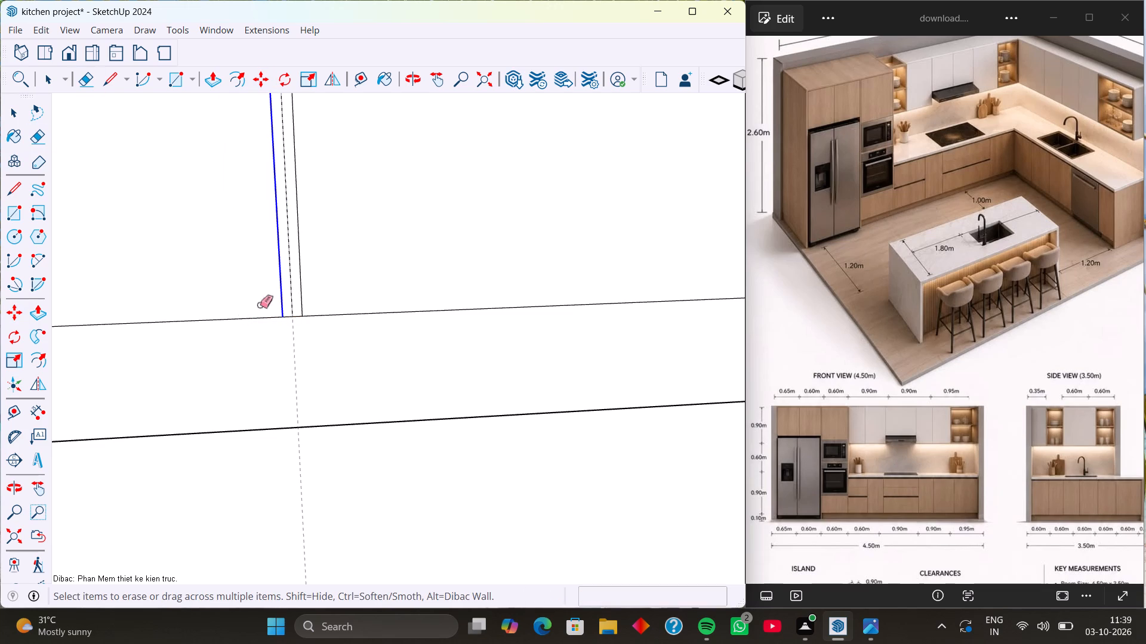
pyautogui.click(290, 287)
# Inside the narrow tall cabinet's group, offset the outline of its upper front face inward by 1".
pyautogui.scroll(-20, 205, 269)
pyautogui.scroll(-4, 205, 269)
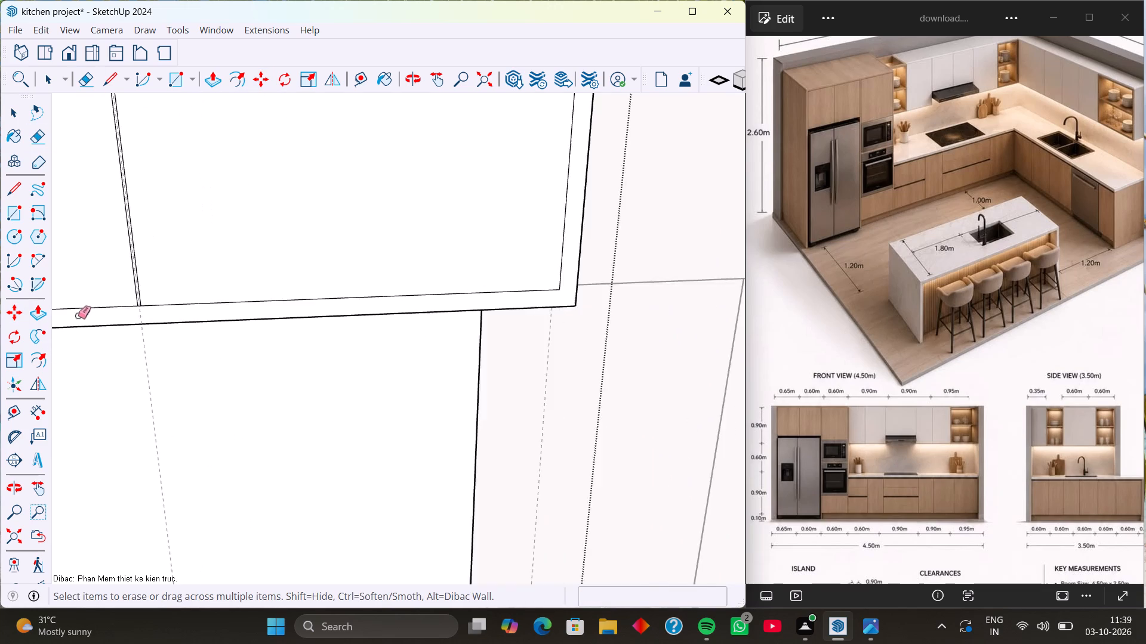
pyautogui.scroll(-6, 78, 315)
pyautogui.keyDown('shift'); pyautogui.moveTo(327, 228); pyautogui.dragTo(301, 287, button='middle'); pyautogui.keyUp('shift')
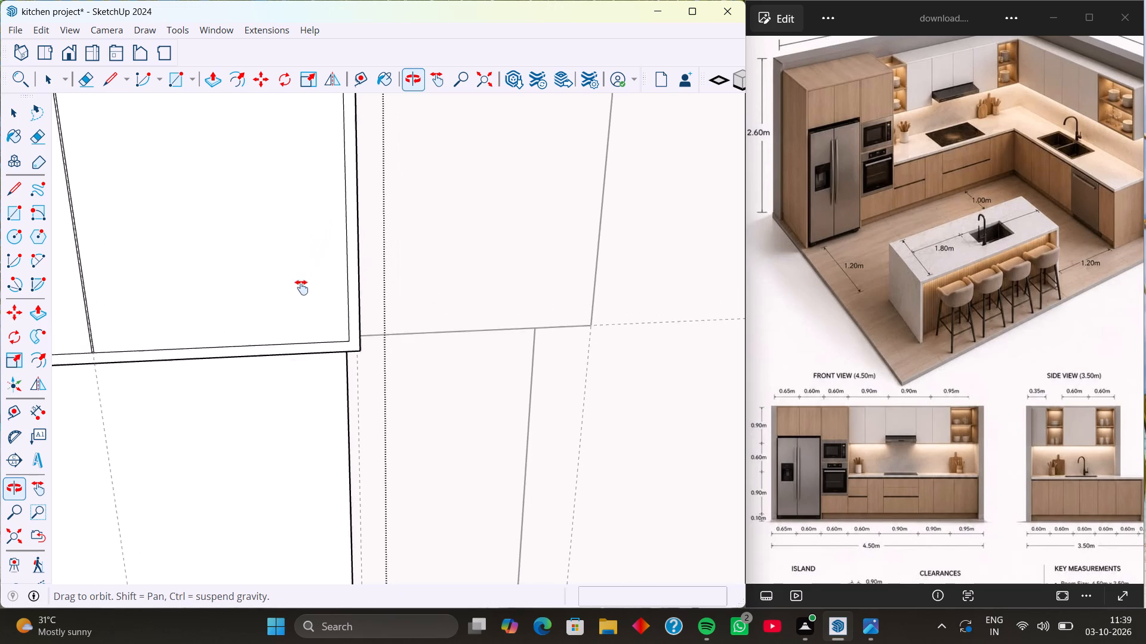
pyautogui.keyDown('shift'); pyautogui.moveTo(301, 287); pyautogui.dragTo(303, 335, button='middle'); pyautogui.keyUp('shift')
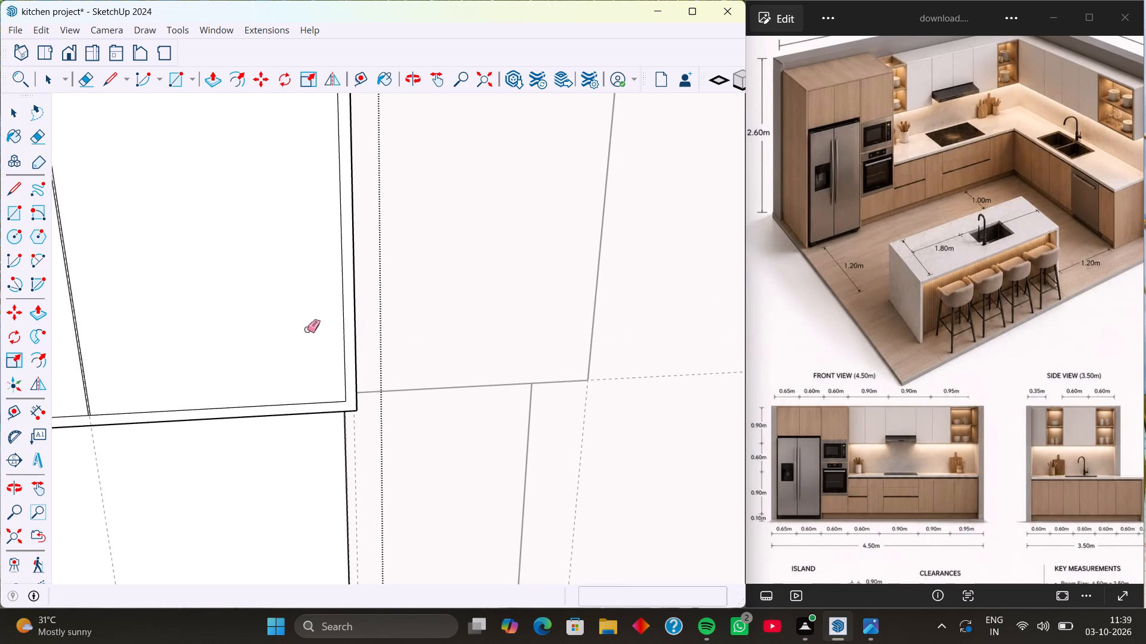
pyautogui.scroll(-3, 273, 323)
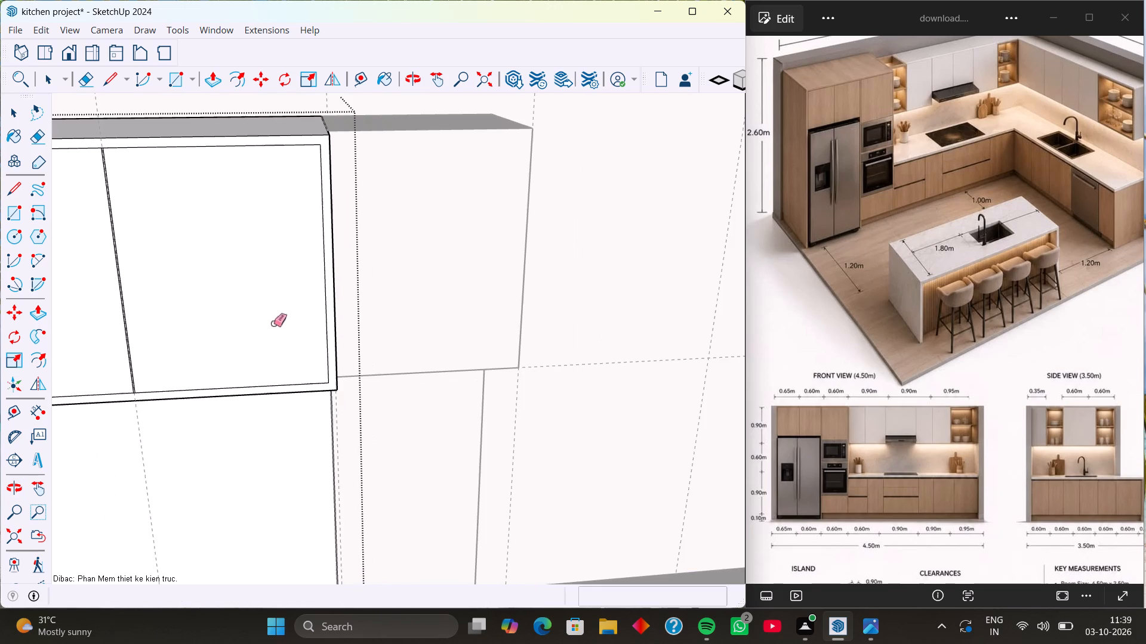
pyautogui.press('space')
pyautogui.click(389, 292)
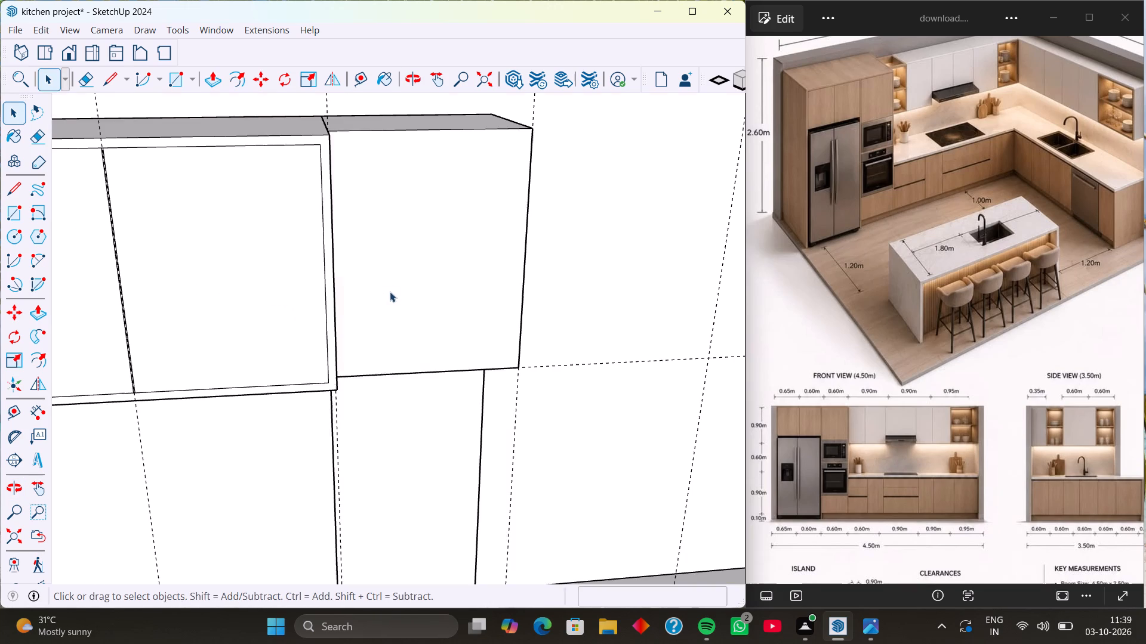
pyautogui.moveTo(402, 285); pyautogui.dragTo(315, 272, button='middle')
pyautogui.tripleClick(378, 268)
pyautogui.click(386, 262)
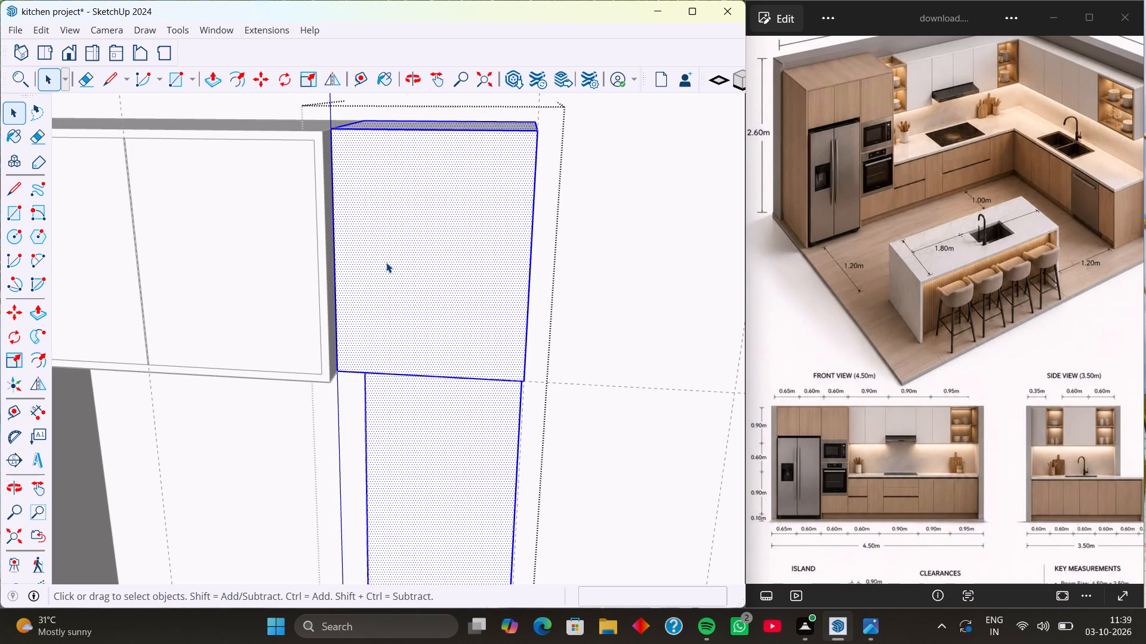
pyautogui.moveTo(390, 263); pyautogui.dragTo(411, 260, button='middle')
pyautogui.press('f')
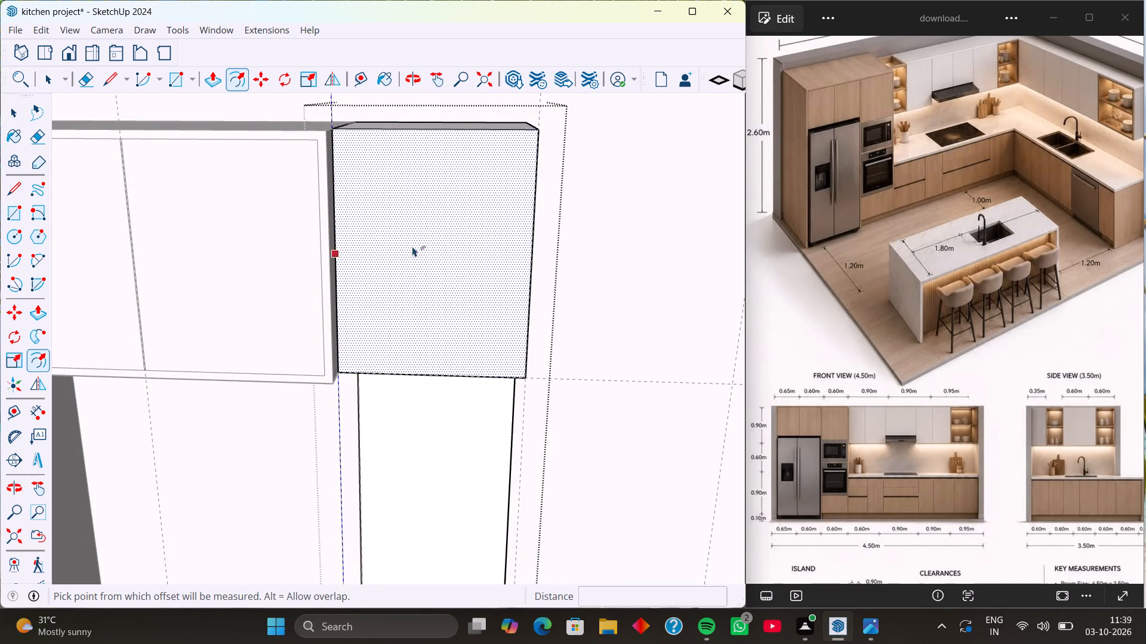
pyautogui.click(412, 166)
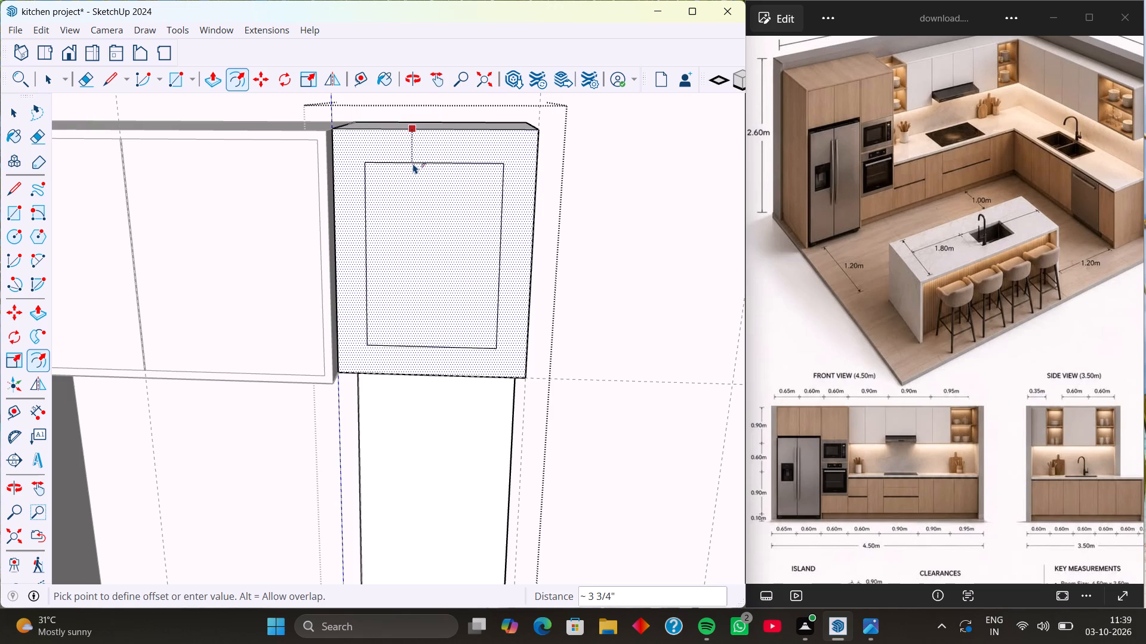
pyautogui.press('1')
pyautogui.press('Return')
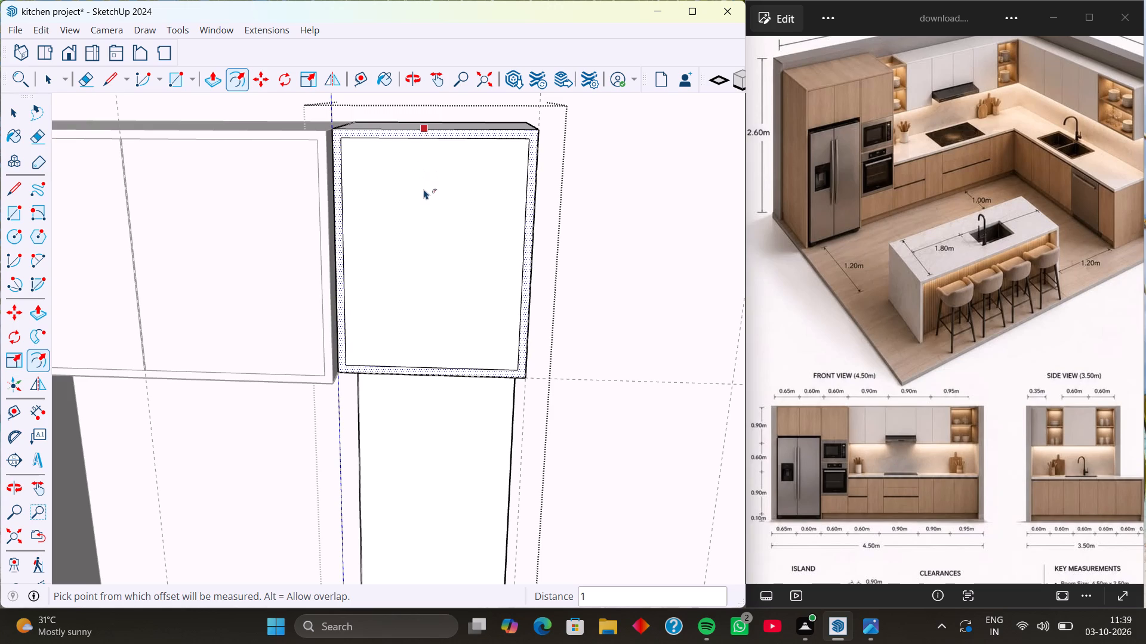
pyautogui.press('space')
# Pull the narrow tall cabinet's inset upper door panel outward by 1".
pyautogui.scroll(-2, 417, 190)
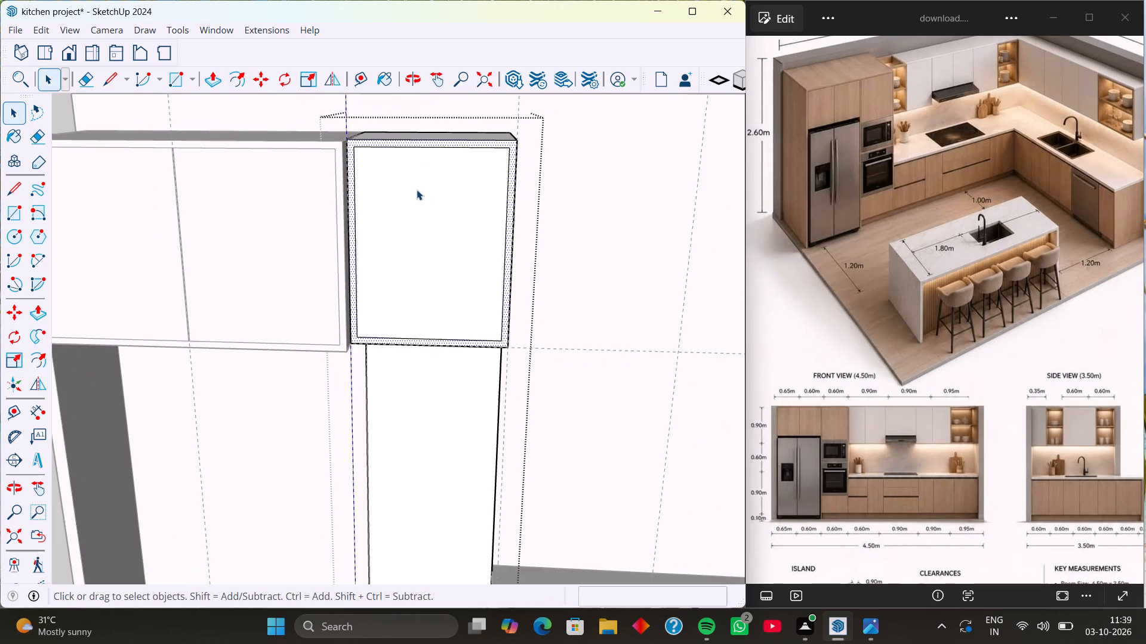
pyautogui.moveTo(416, 190); pyautogui.dragTo(410, 176, button='middle')
pyautogui.click(413, 177)
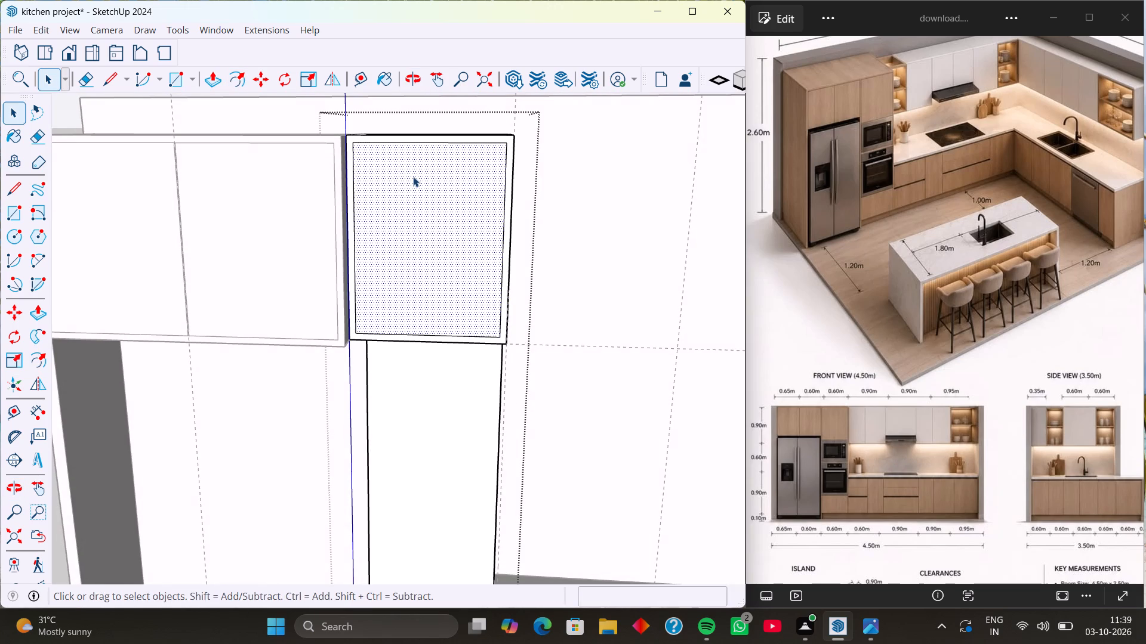
pyautogui.scroll(-3, 399, 201)
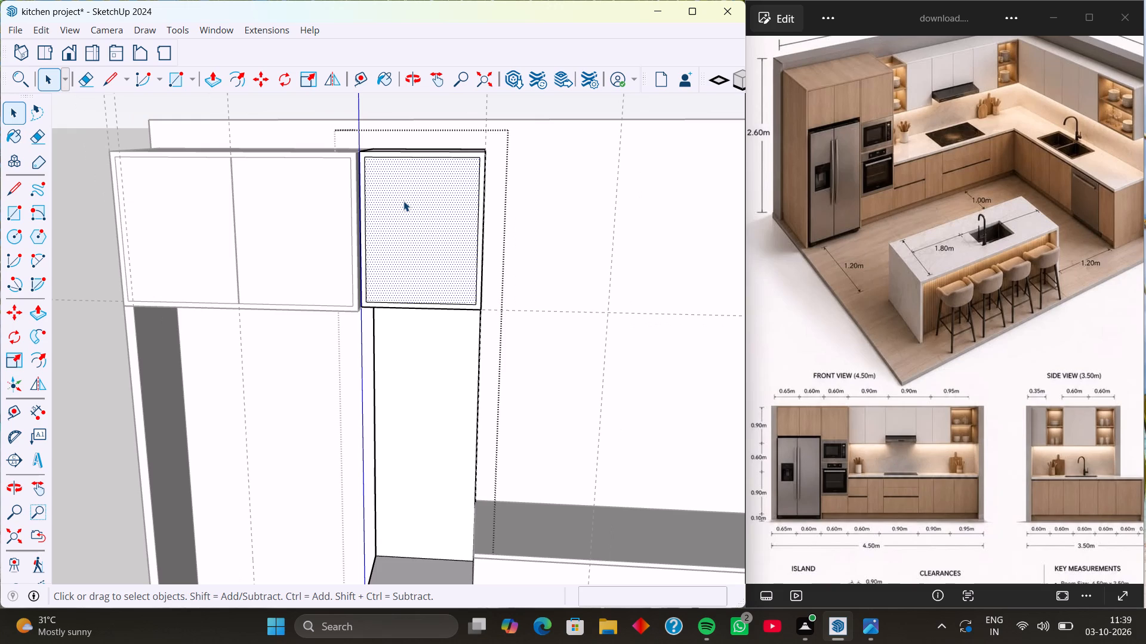
pyautogui.press('p')
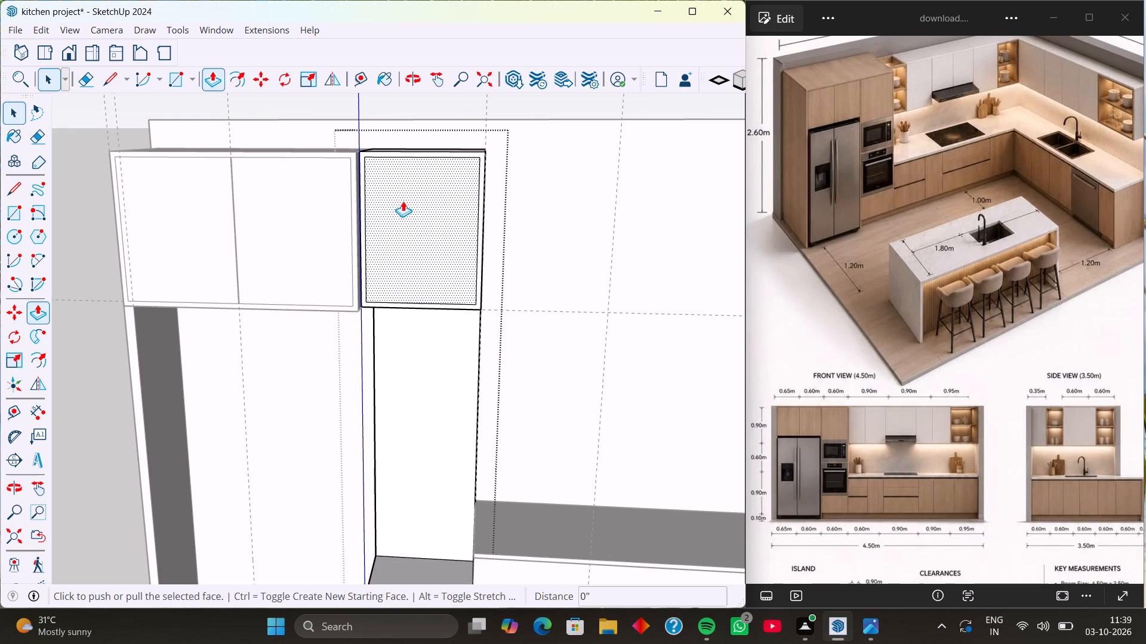
pyautogui.click(403, 201)
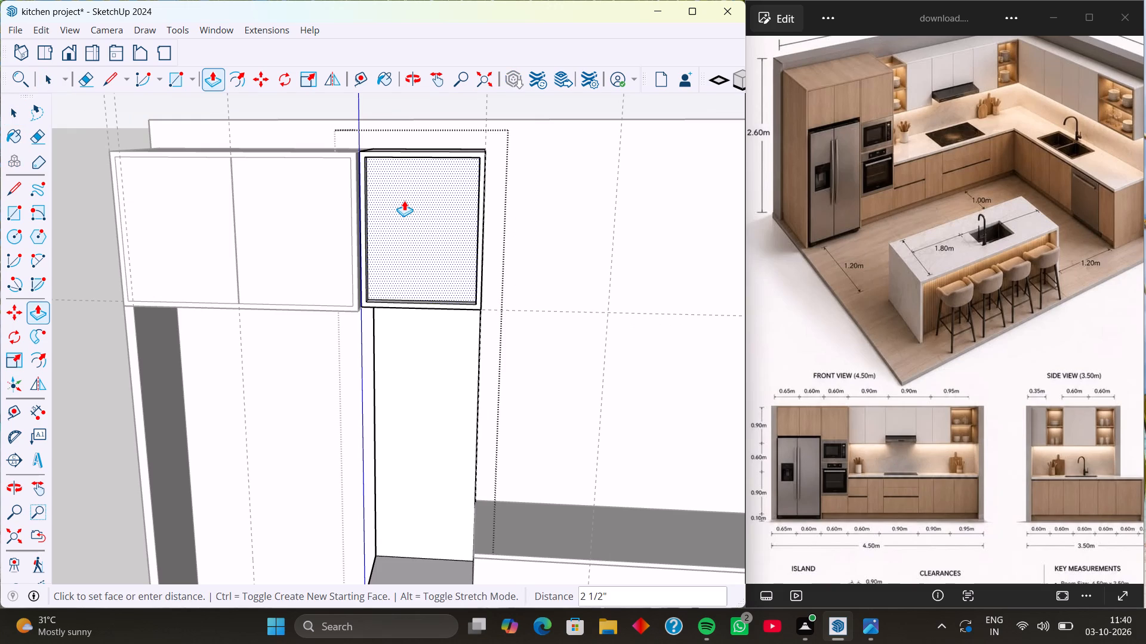
pyautogui.press('1')
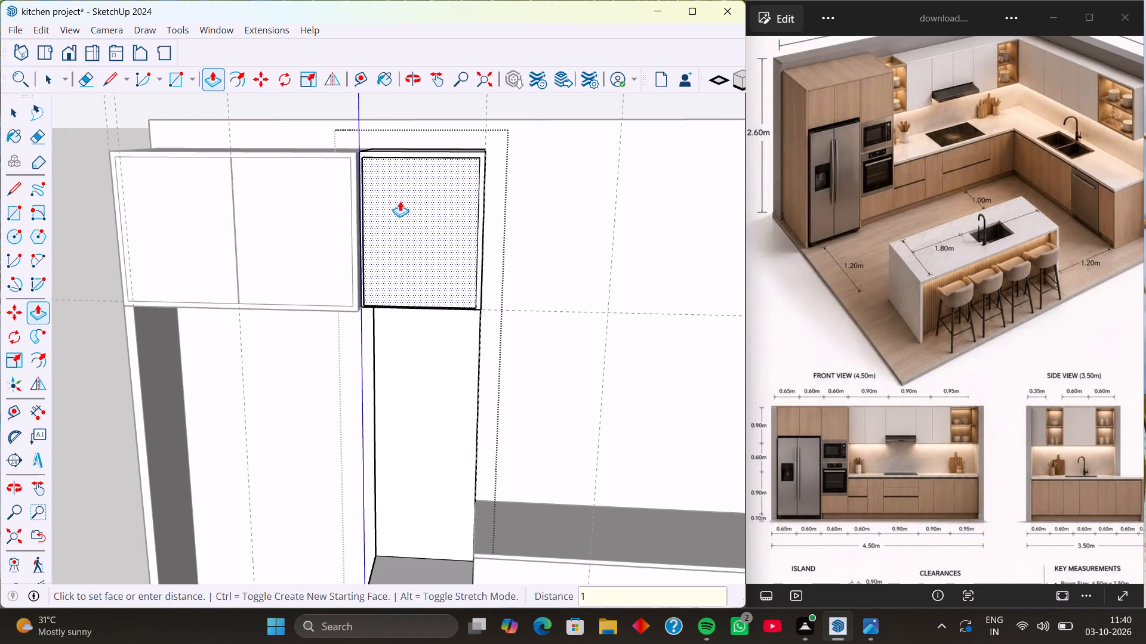
pyautogui.press('Return')
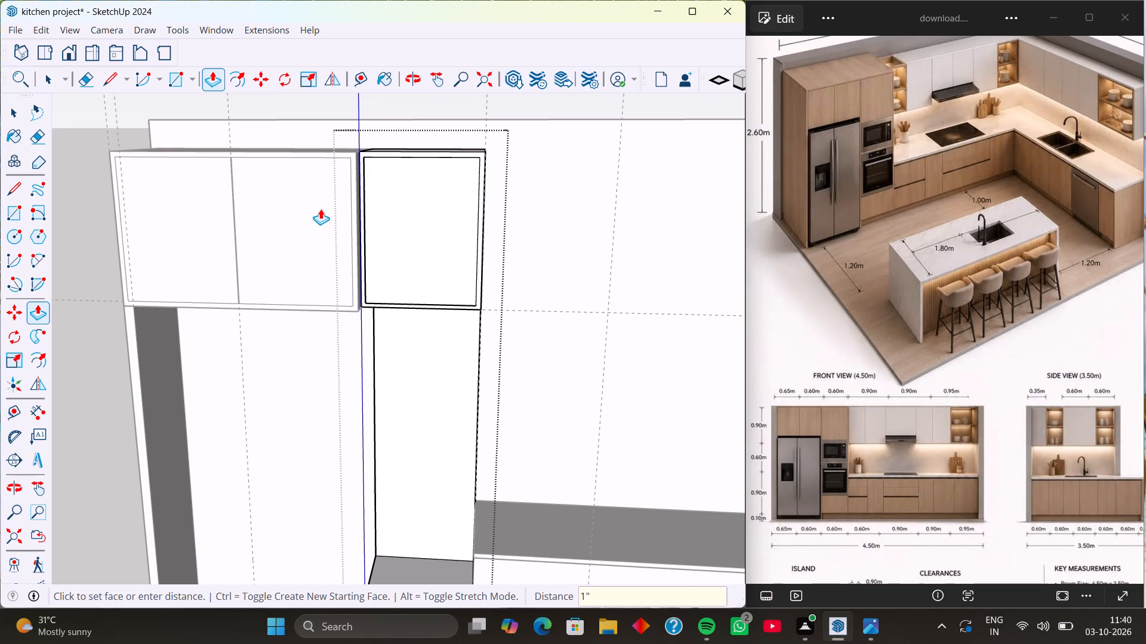
pyautogui.press('space')
# Inside the wide tall cabinet's group, pull both door panels above the fridge recess outward by 1", and leave the group.
pyautogui.click(319, 209)
pyautogui.doubleClick(312, 208)
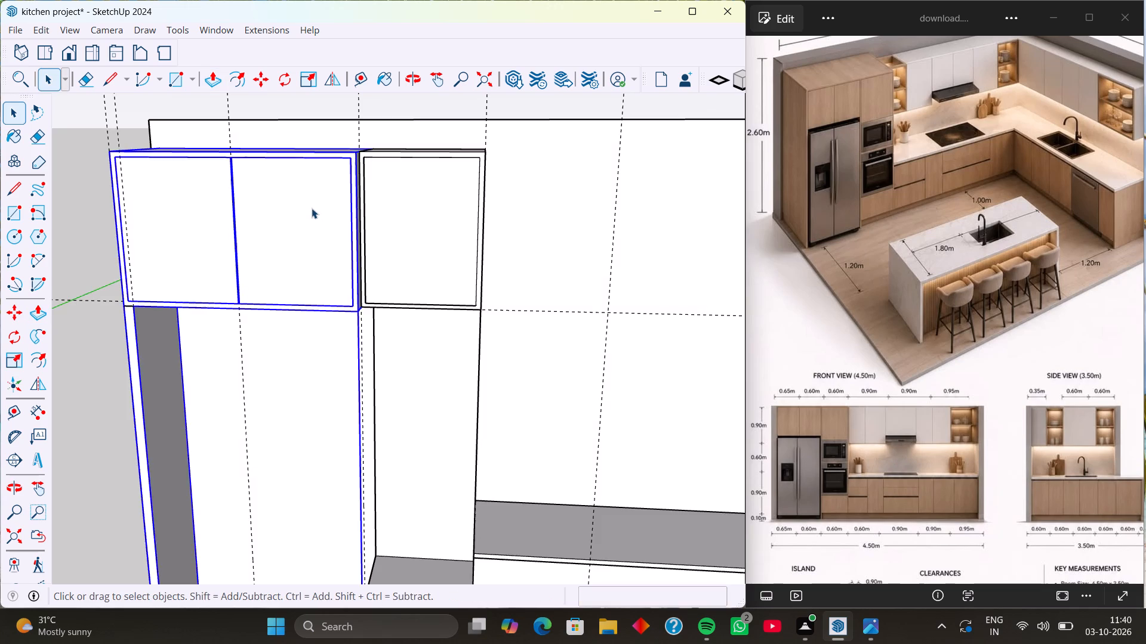
pyautogui.click(307, 208)
pyautogui.press('p')
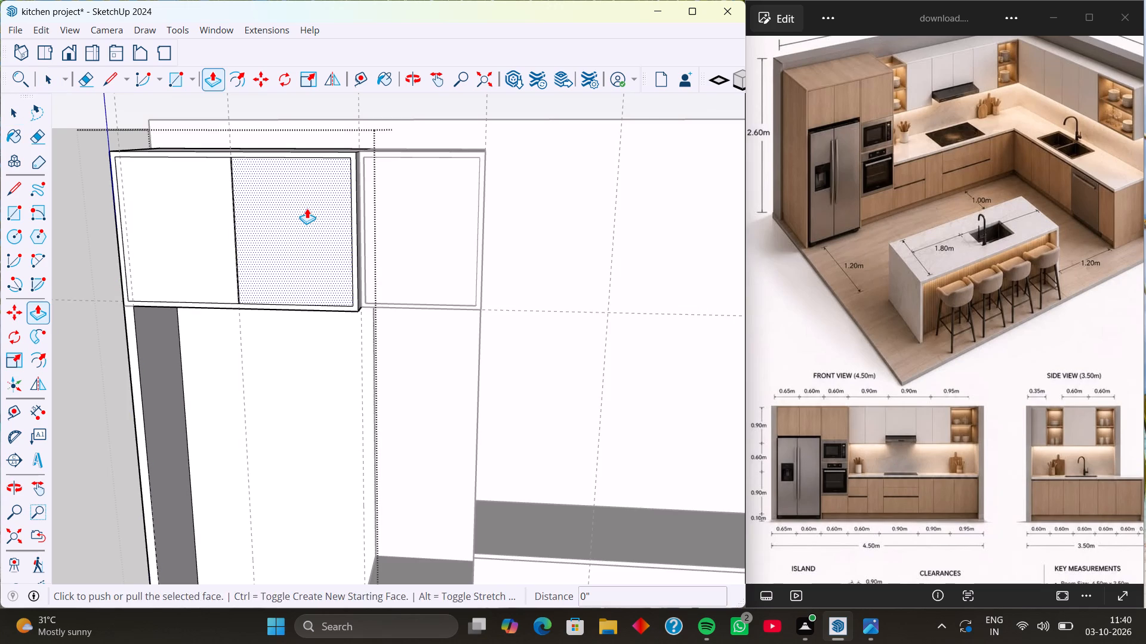
pyautogui.click(307, 208)
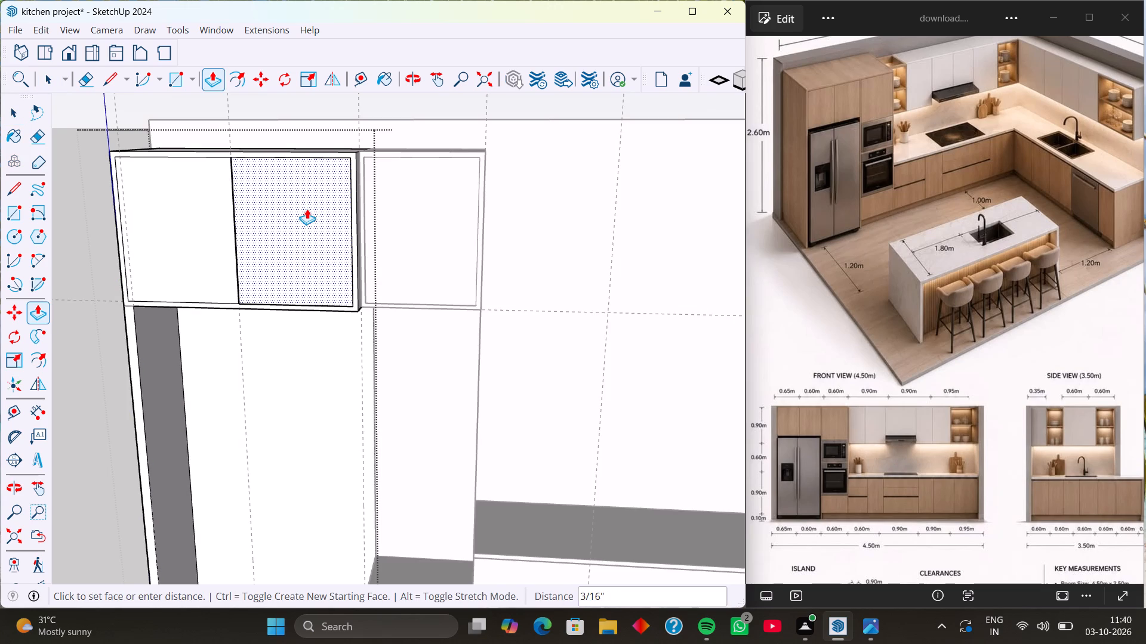
pyautogui.press('1')
pyautogui.press('Return')
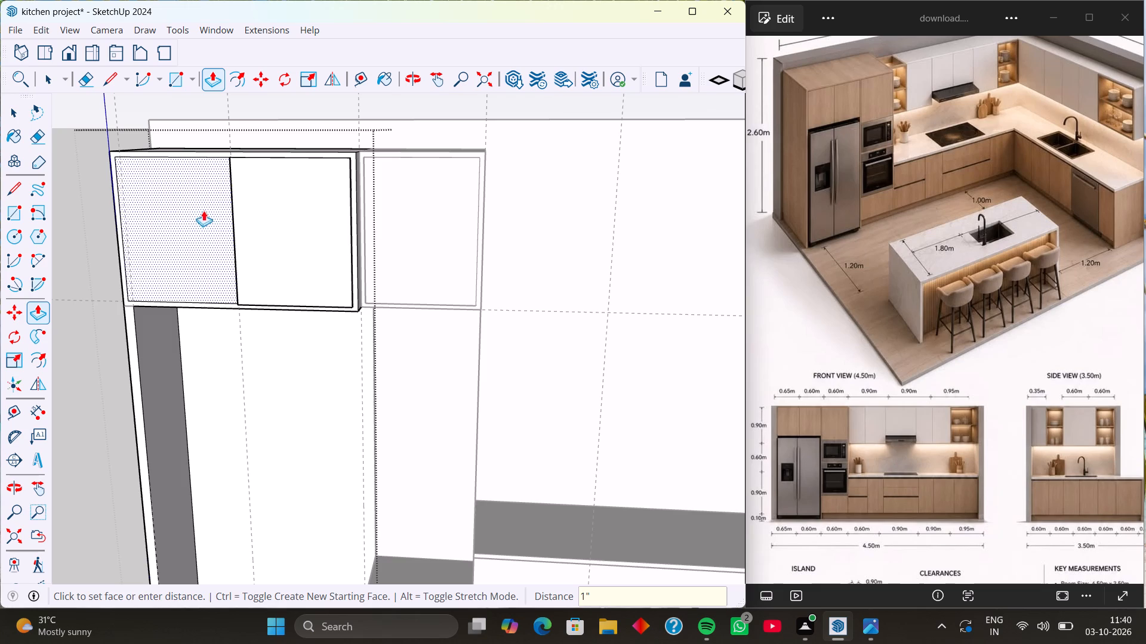
pyautogui.doubleClick(189, 210)
pyautogui.scroll(-2, 265, 196)
pyautogui.moveTo(249, 207); pyautogui.dragTo(322, 222, button='middle')
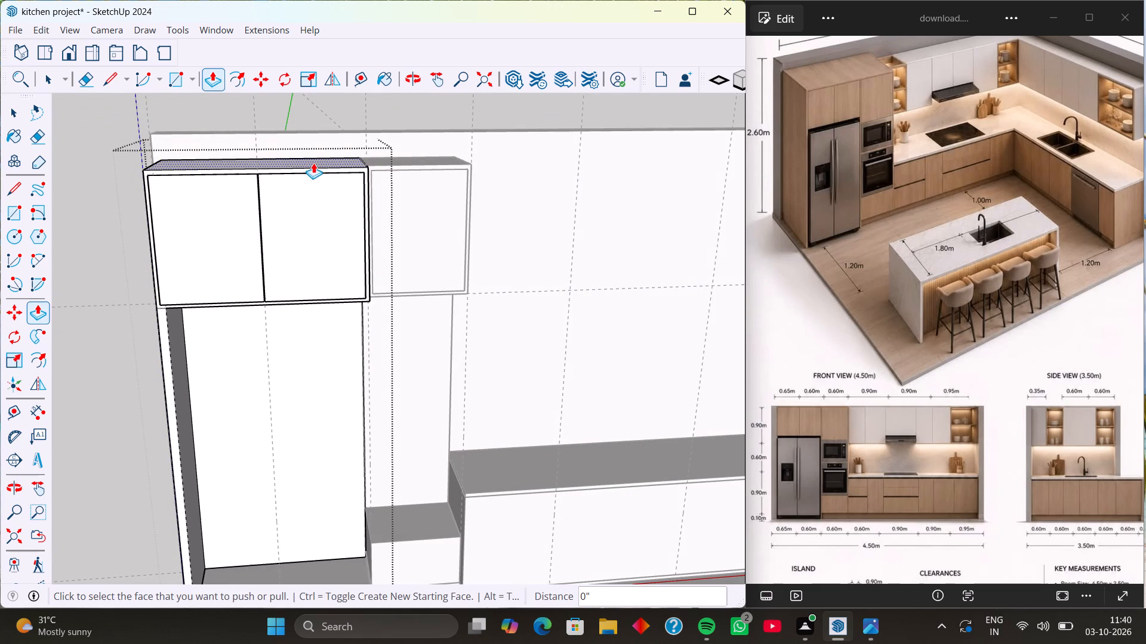
pyautogui.press('space')
pyautogui.click(97, 239)
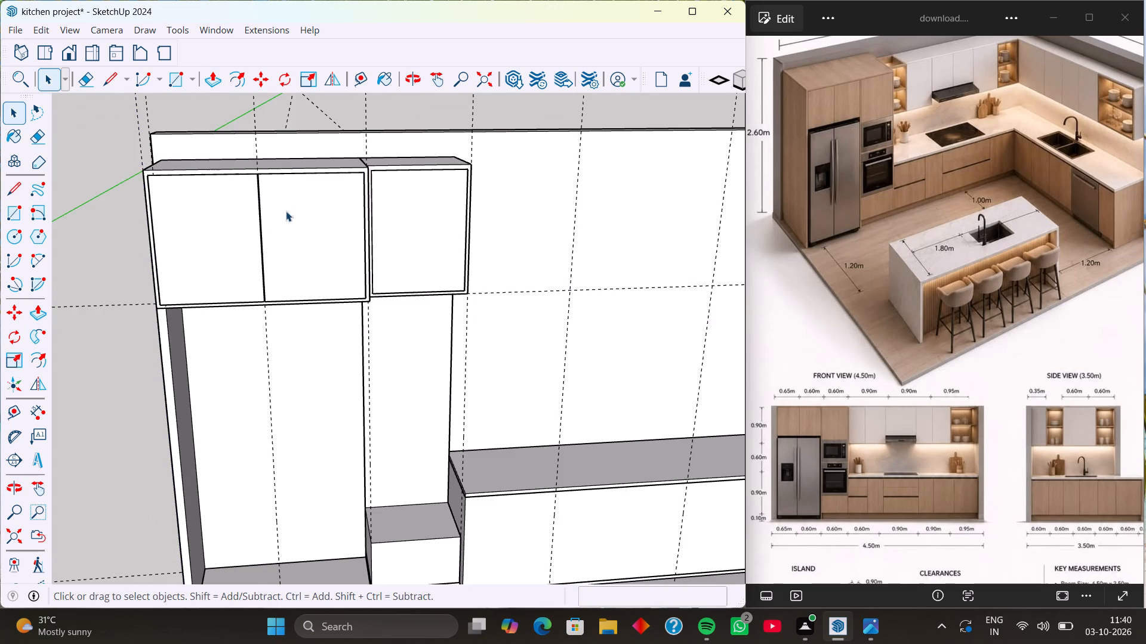
pyautogui.scroll(-5, 281, 210)
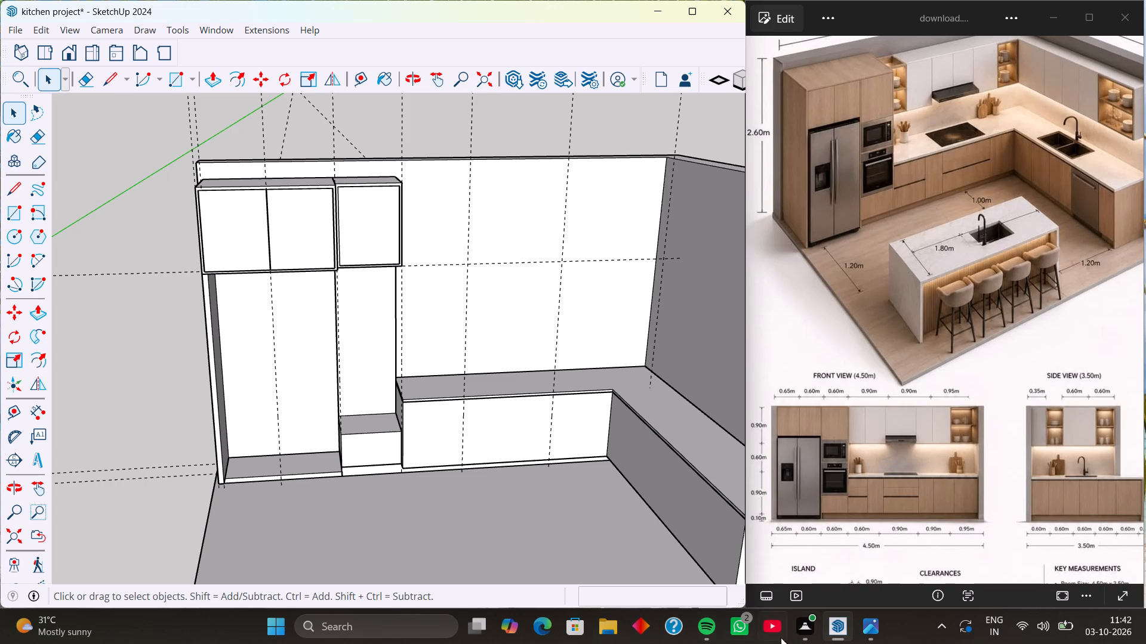
# Open Task Manager.
pyautogui.rightClick(899, 624)
pyautogui.click(945, 583)
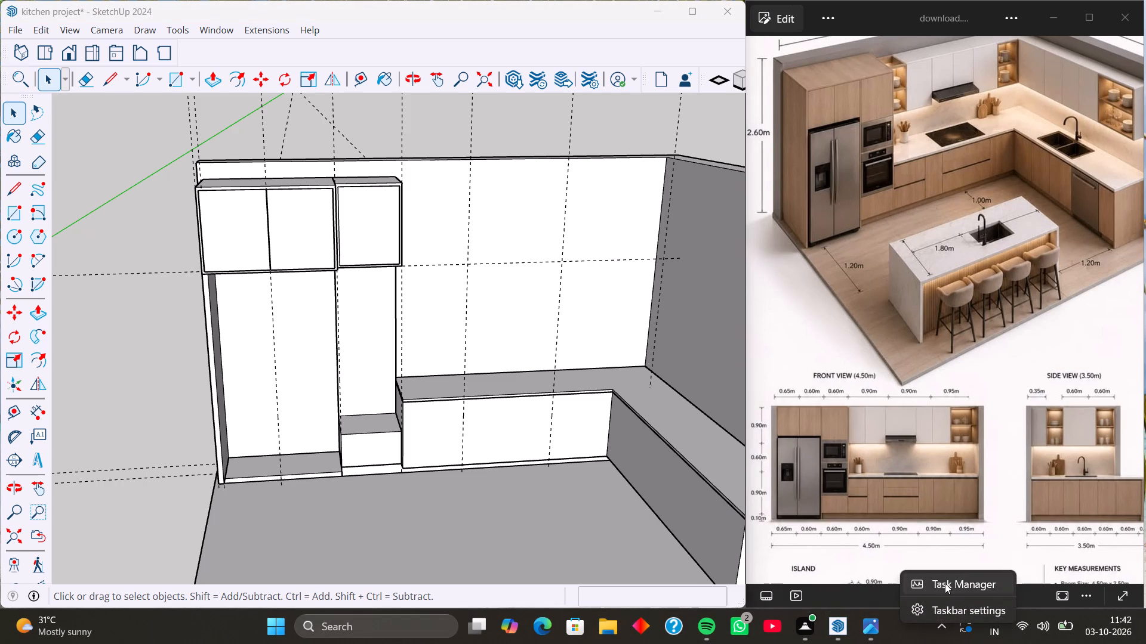
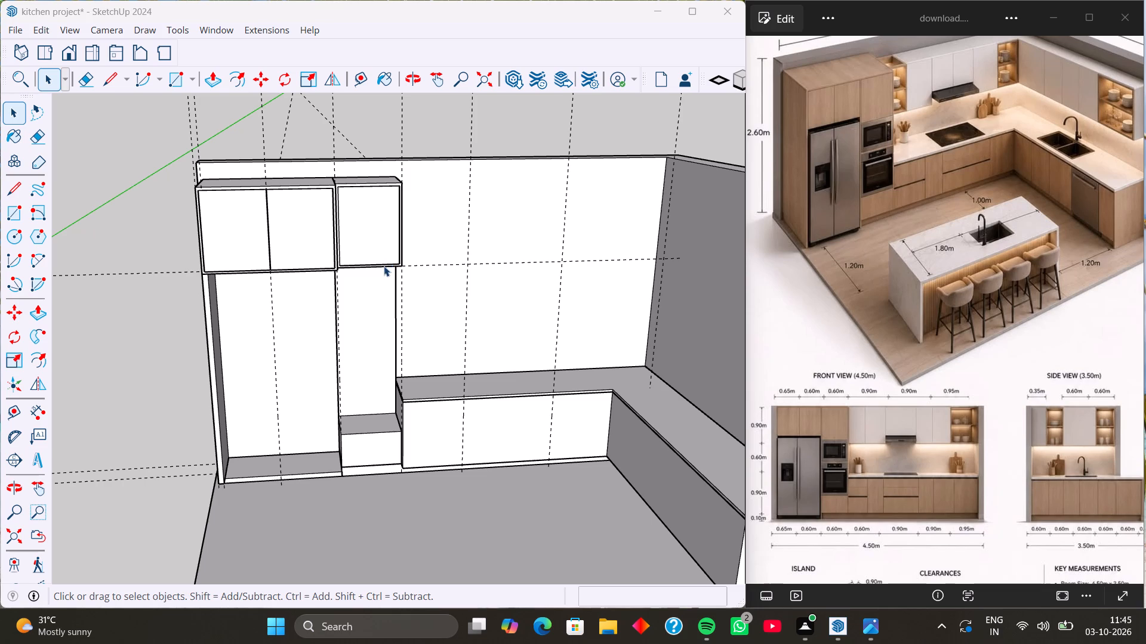
# Delete all the guides in the model.
pyautogui.moveTo(369, 267); pyautogui.dragTo(353, 265, button='middle')
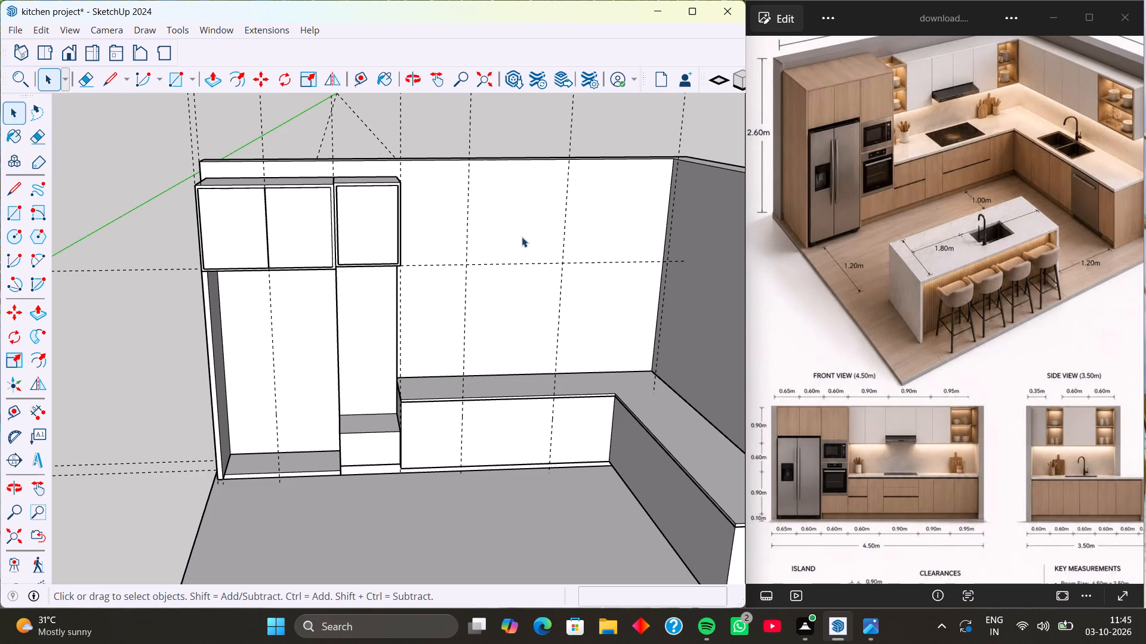
pyautogui.moveTo(522, 237); pyautogui.dragTo(454, 160, button='middle')
pyautogui.moveTo(475, 222); pyautogui.dragTo(472, 237, button='middle')
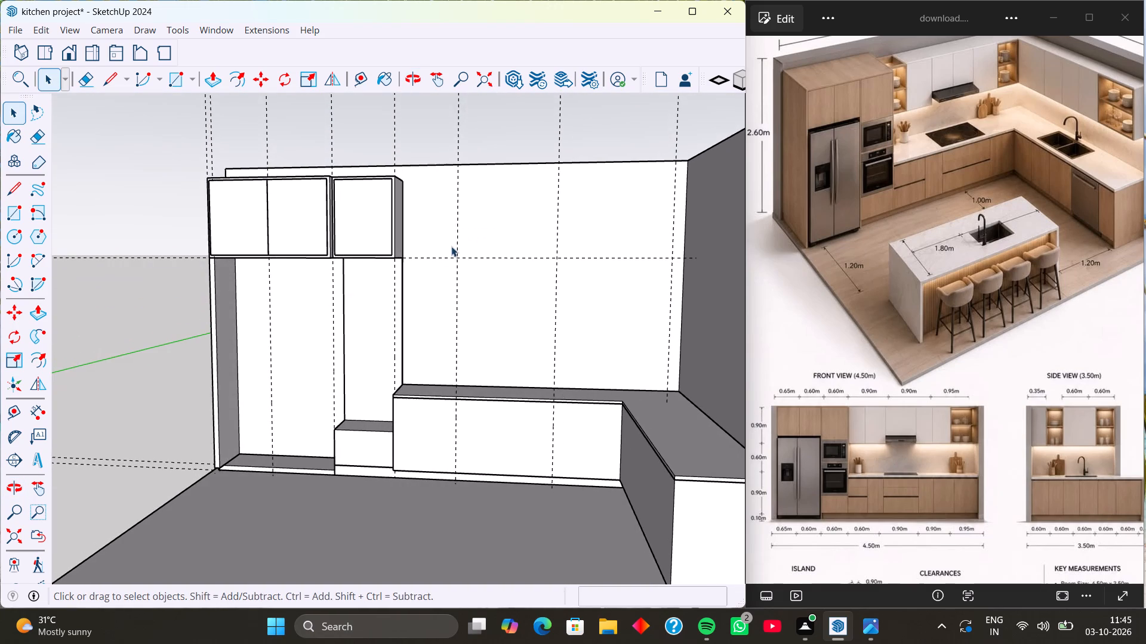
pyautogui.scroll(3, 415, 262)
pyautogui.scroll(-5, 403, 258)
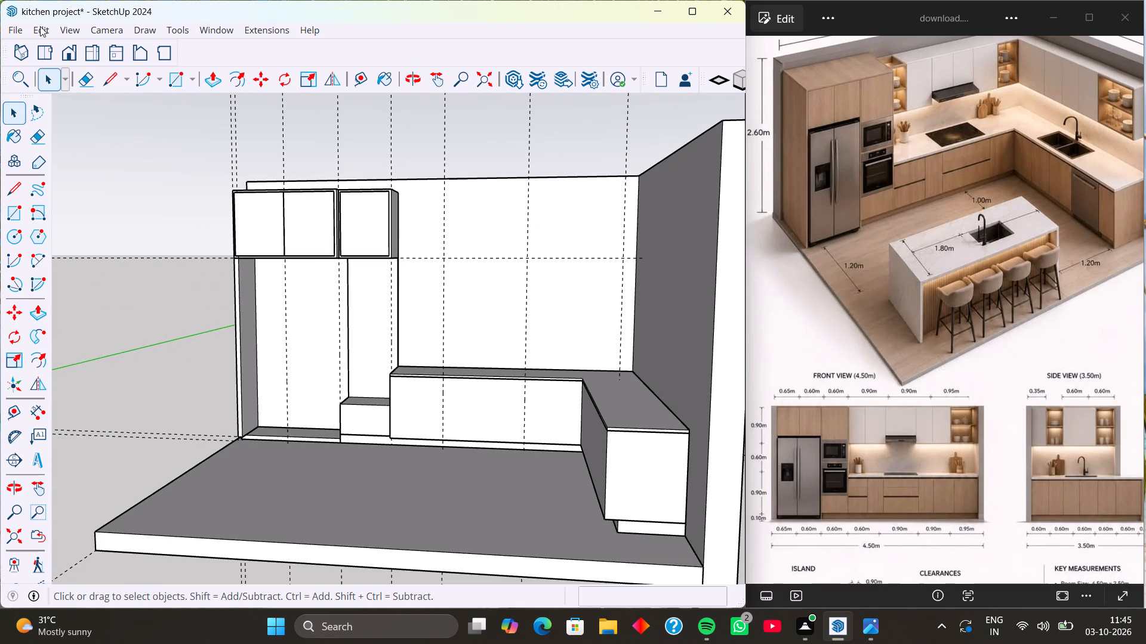
pyautogui.click(40, 26)
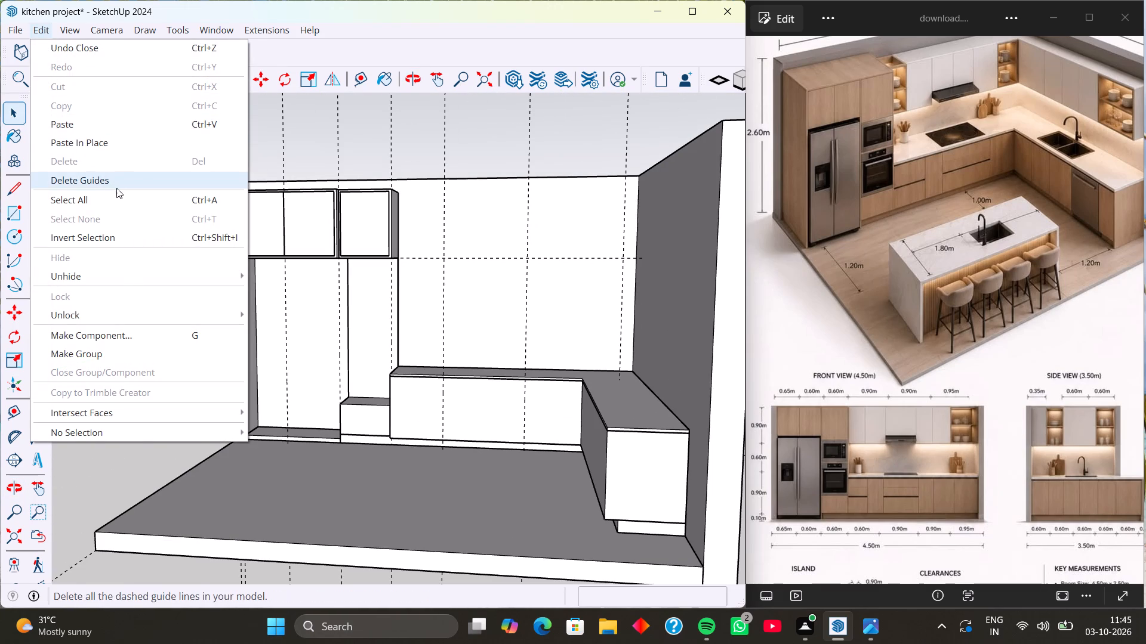
pyautogui.click(130, 185)
# Place two horizontal guides along the back wall, in line with the top and bottom rear edges of the narrow tall cabinet's upper section.
pyautogui.moveTo(398, 240); pyautogui.dragTo(422, 254, button='middle')
pyautogui.scroll(8, 398, 194)
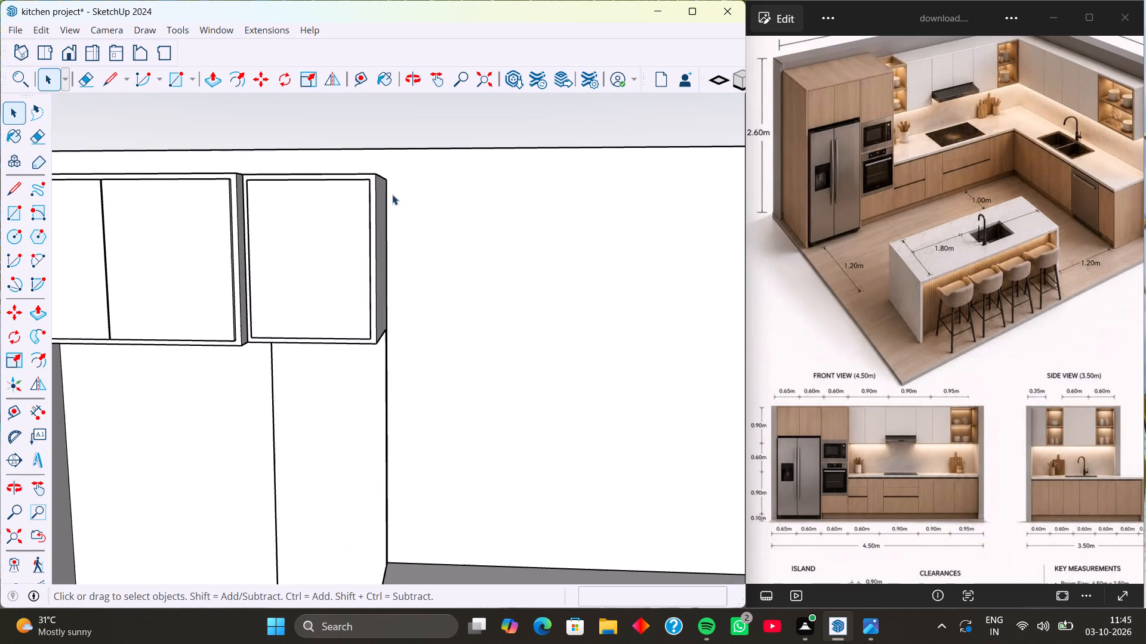
pyautogui.moveTo(394, 199); pyautogui.dragTo(404, 201, button='middle')
pyautogui.press('t')
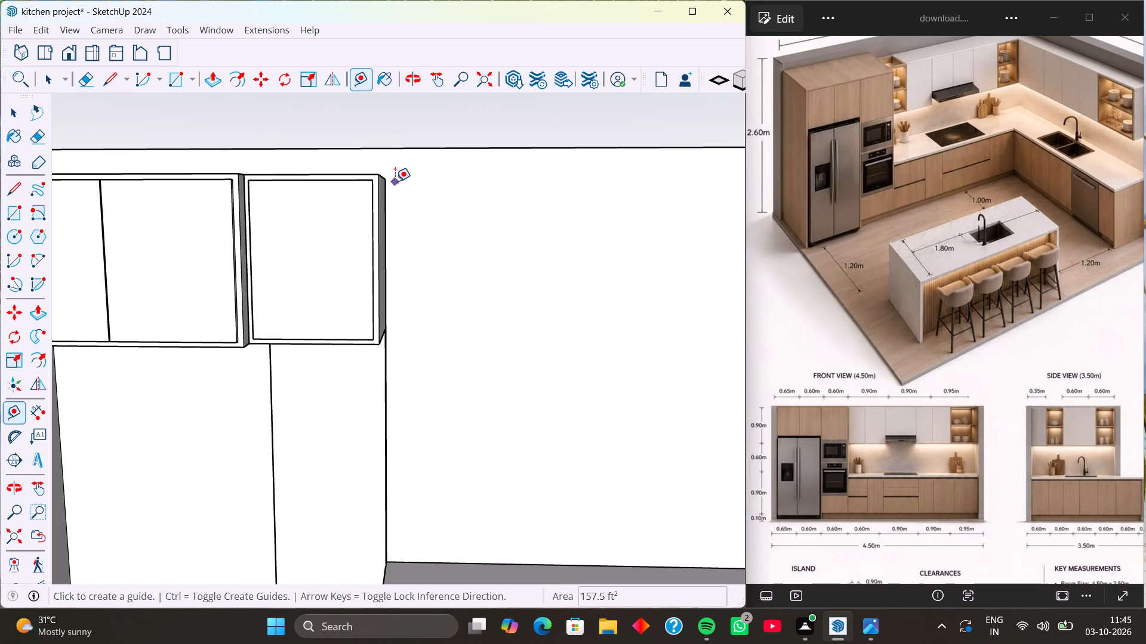
pyautogui.moveTo(395, 181); pyautogui.dragTo(383, 268, button='middle')
pyautogui.click(314, 169)
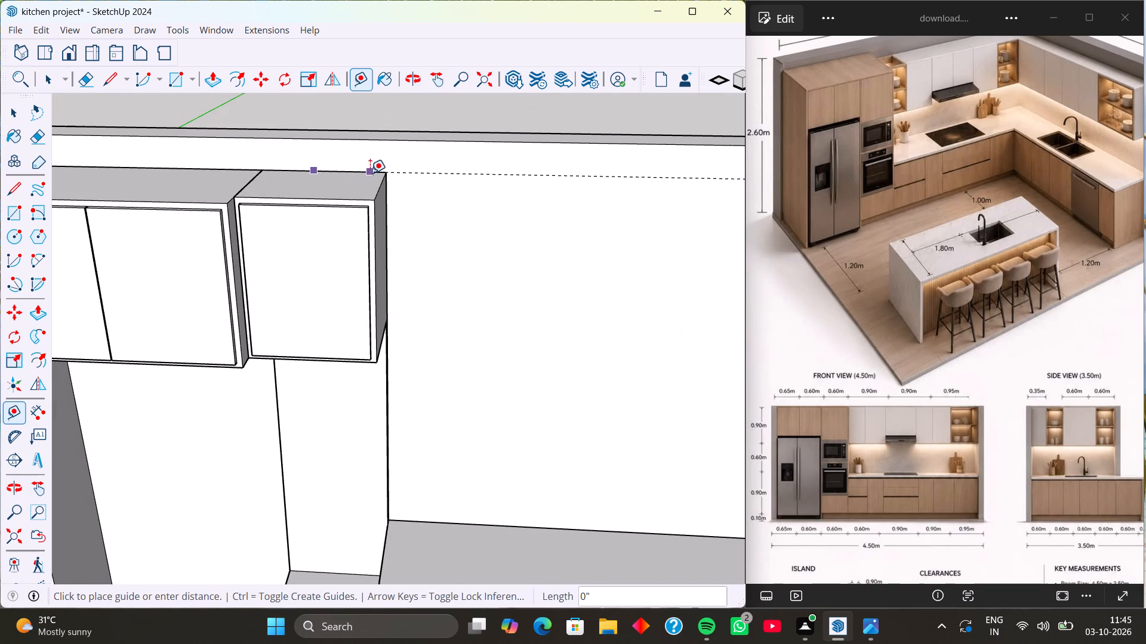
pyautogui.click(370, 173)
pyautogui.moveTo(419, 218); pyautogui.dragTo(415, 107, button='middle')
pyautogui.moveTo(434, 292); pyautogui.dragTo(453, 191, button='middle')
pyautogui.scroll(2, 393, 354)
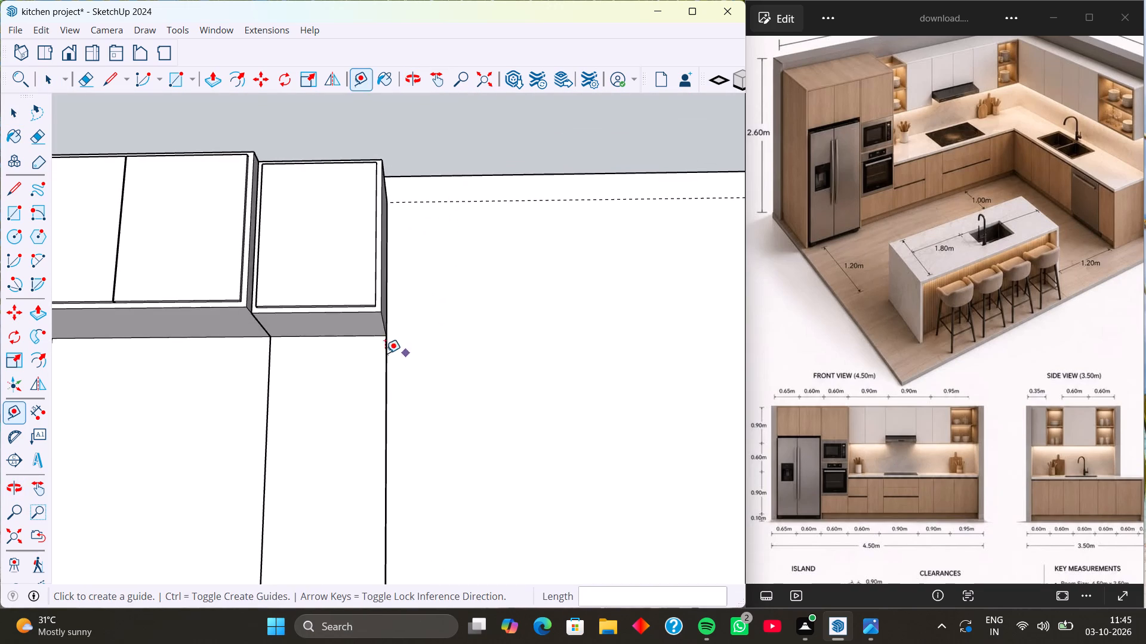
pyautogui.scroll(2, 385, 353)
pyautogui.click(322, 326)
pyautogui.click(382, 326)
# Draw a rectangle about 8' 11" wide on the back wall between the two guides, from the narrow tall cabinet to the wall corner.
pyautogui.scroll(-5, 455, 292)
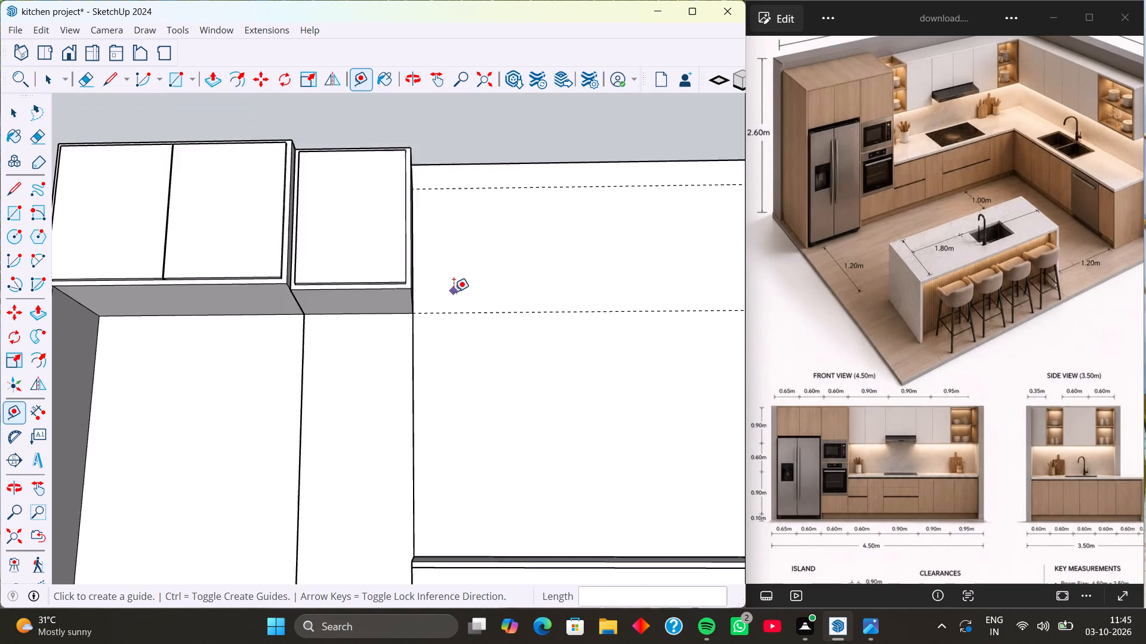
pyautogui.scroll(-11, 454, 292)
pyautogui.moveTo(559, 262); pyautogui.dragTo(358, 314, button='middle')
pyautogui.moveTo(428, 317); pyautogui.dragTo(475, 449, button='middle')
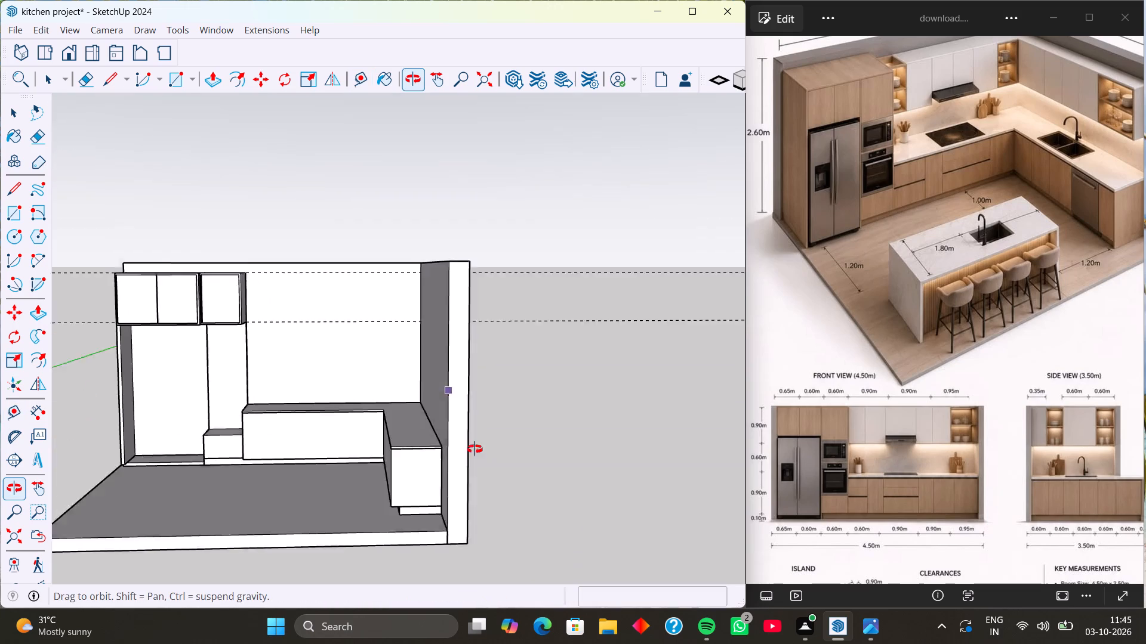
pyautogui.moveTo(475, 449); pyautogui.dragTo(475, 450, button='middle')
pyautogui.moveTo(409, 338); pyautogui.dragTo(460, 349, button='middle')
pyautogui.scroll(3, 393, 305)
pyautogui.moveTo(393, 310); pyautogui.dragTo(371, 314, button='middle')
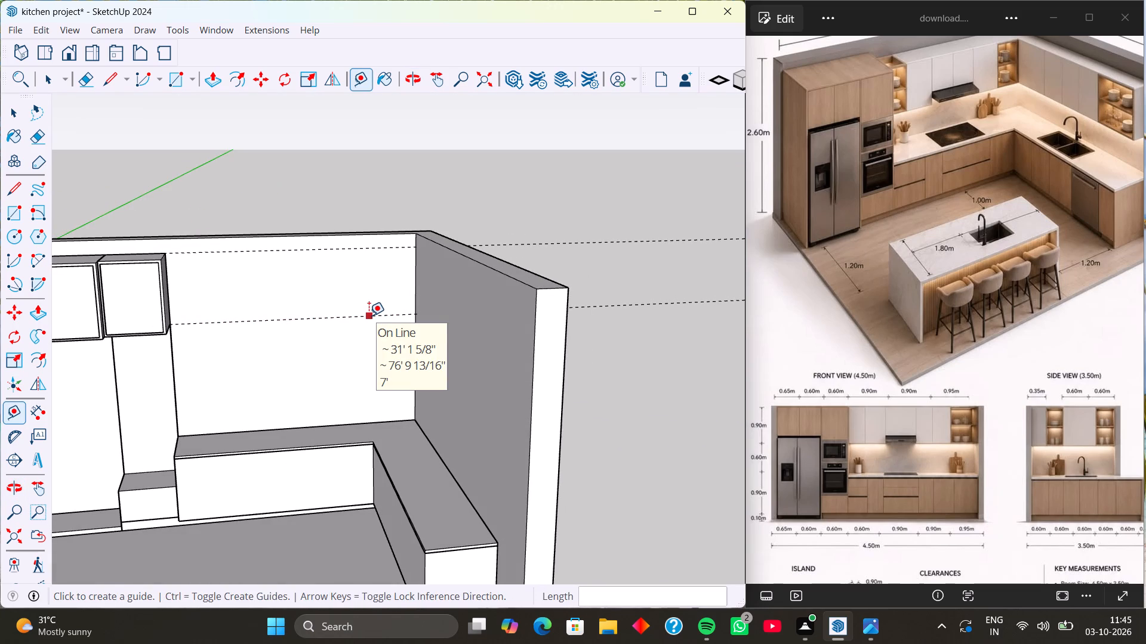
pyautogui.moveTo(344, 302); pyautogui.dragTo(331, 305, button='middle')
pyautogui.scroll(3, 315, 295)
pyautogui.keyDown('shift'); pyautogui.moveTo(198, 292); pyautogui.dragTo(269, 295, button='middle'); pyautogui.keyUp('shift')
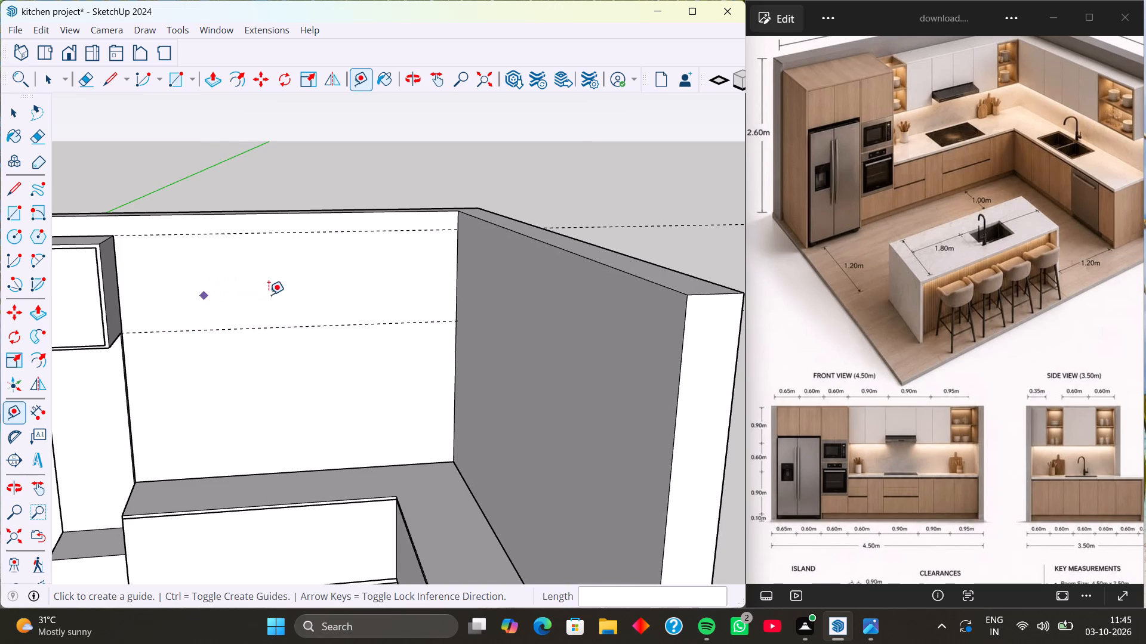
pyautogui.keyDown('shift'); pyautogui.moveTo(269, 295); pyautogui.dragTo(275, 296, button='middle'); pyautogui.keyUp('shift')
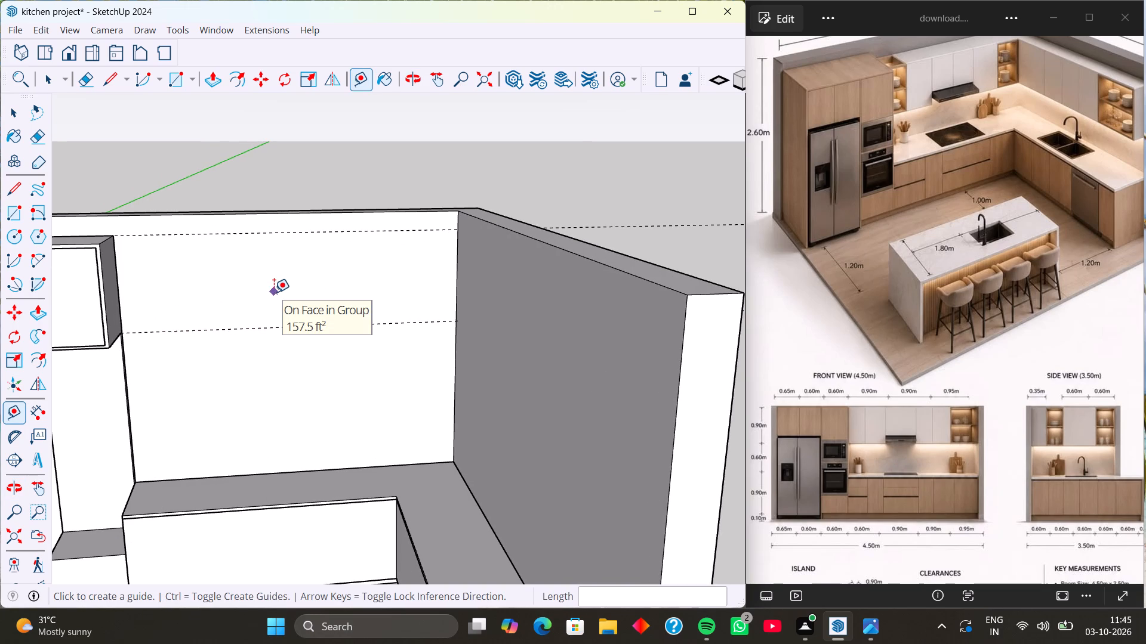
pyautogui.press('r')
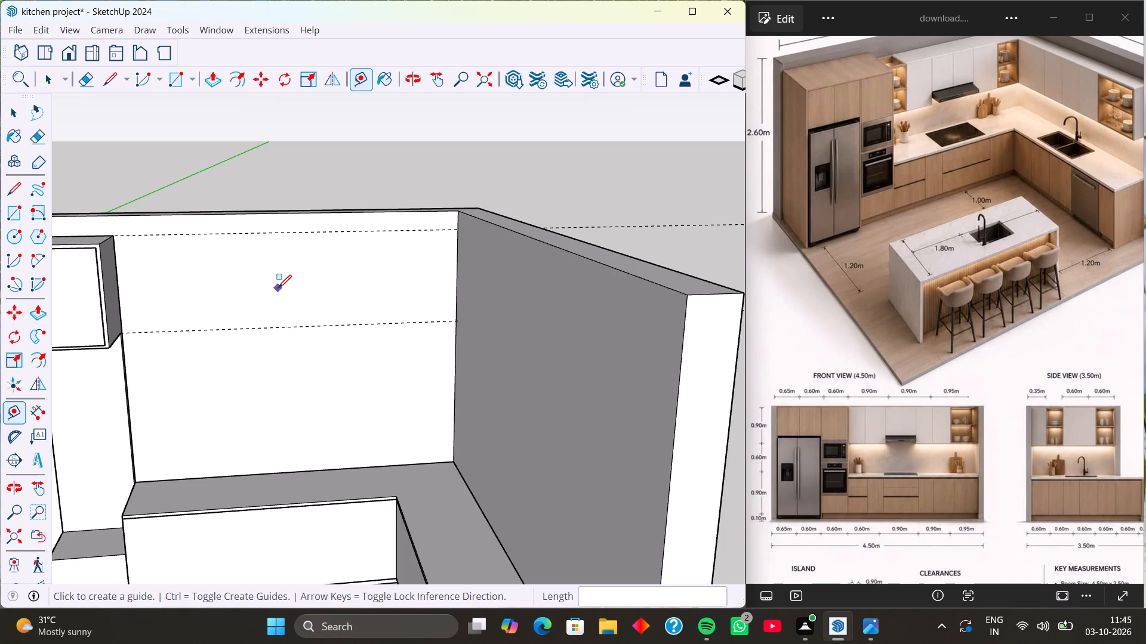
pyautogui.scroll(3, 118, 240)
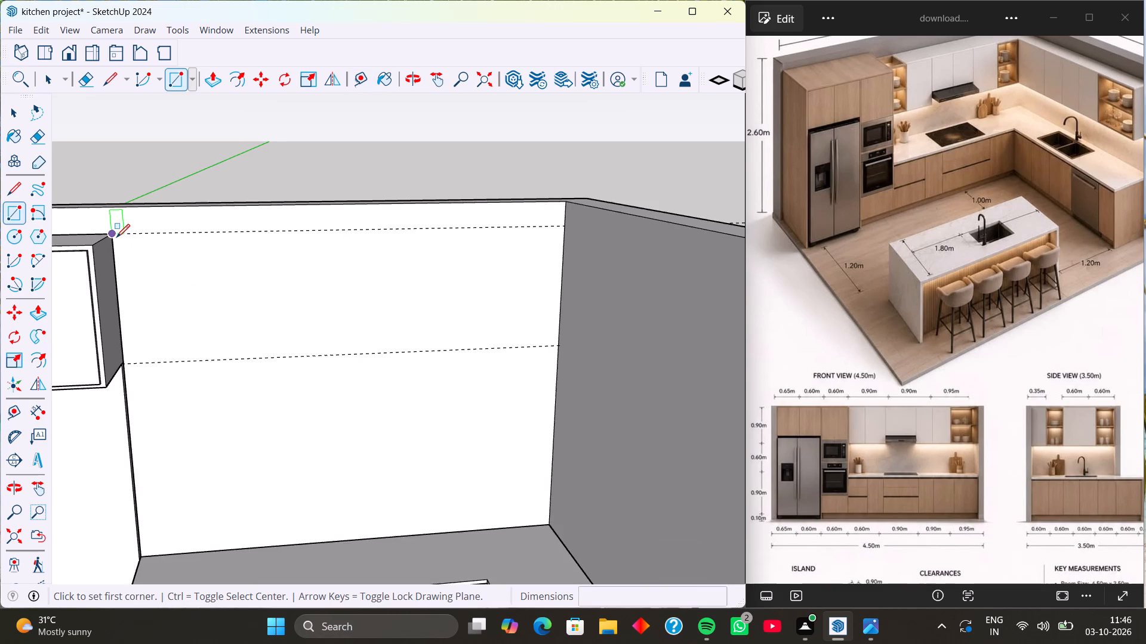
pyautogui.scroll(8, 116, 237)
pyautogui.click(113, 234)
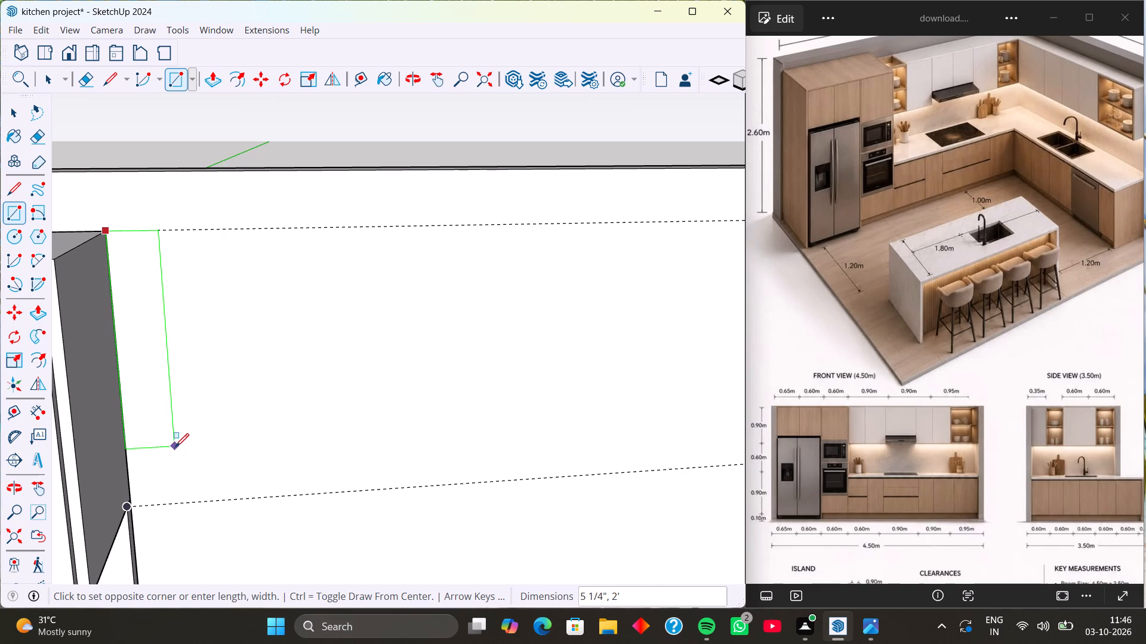
pyautogui.scroll(-4, 344, 464)
pyautogui.keyDown('shift'); pyautogui.moveTo(470, 473); pyautogui.dragTo(352, 444, button='middle'); pyautogui.keyUp('shift')
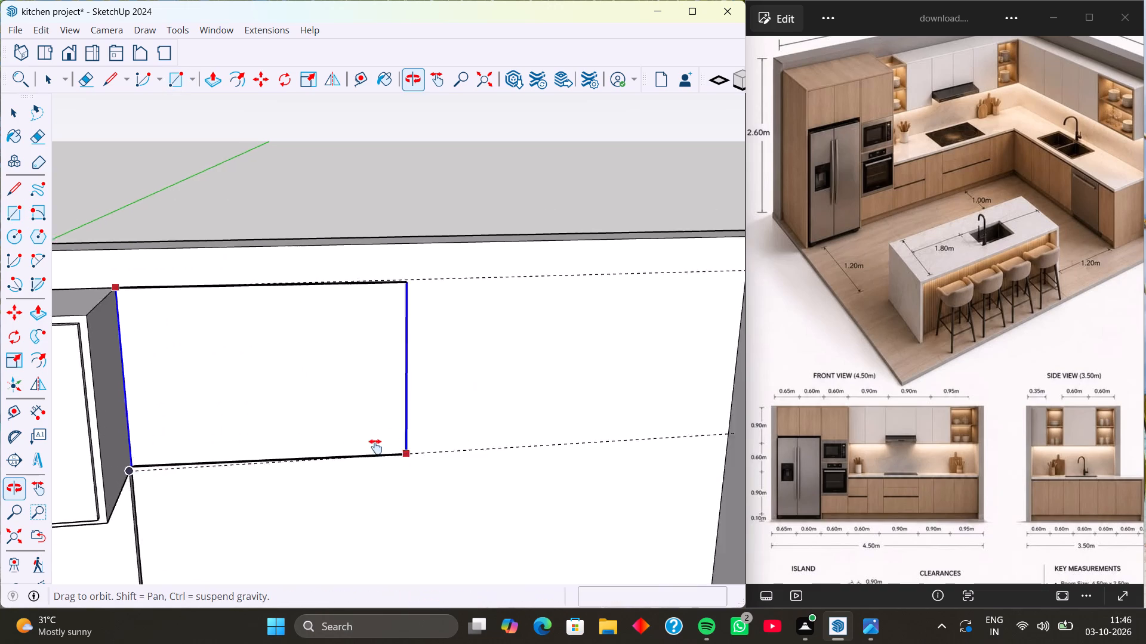
pyautogui.keyDown('shift'); pyautogui.moveTo(352, 444); pyautogui.dragTo(238, 425, button='middle'); pyautogui.keyUp('shift')
pyautogui.keyDown('shift'); pyautogui.moveTo(342, 412); pyautogui.dragTo(610, 371, button='middle'); pyautogui.keyUp('shift')
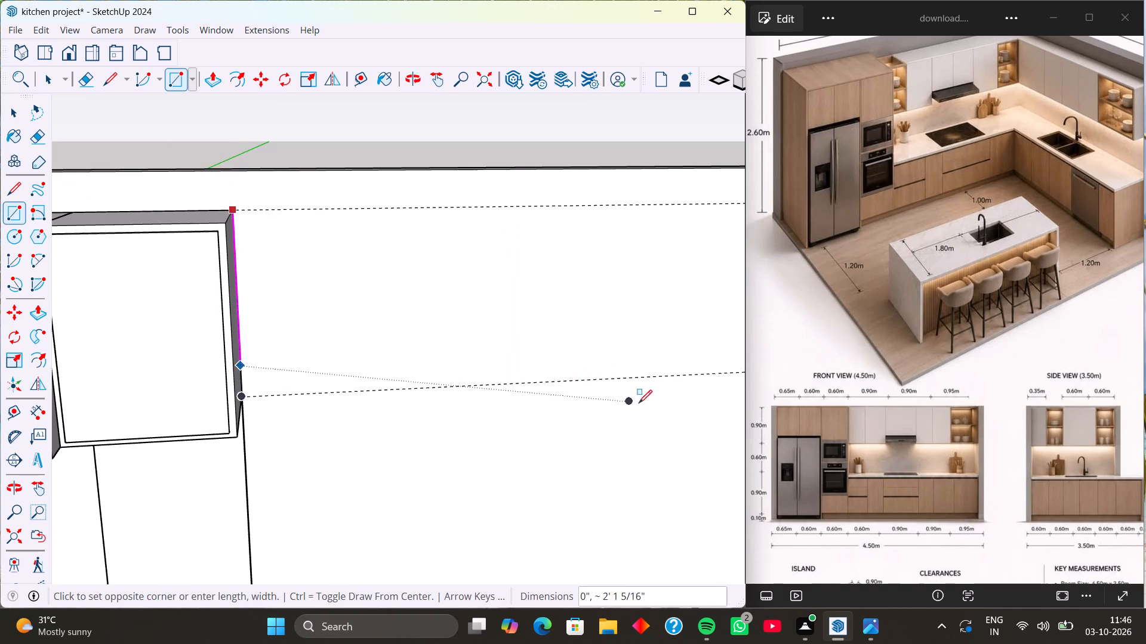
pyautogui.scroll(-4, 664, 365)
pyautogui.keyDown('shift'); pyautogui.moveTo(596, 370); pyautogui.dragTo(337, 375, button='middle'); pyautogui.keyUp('shift')
pyautogui.scroll(3, 528, 373)
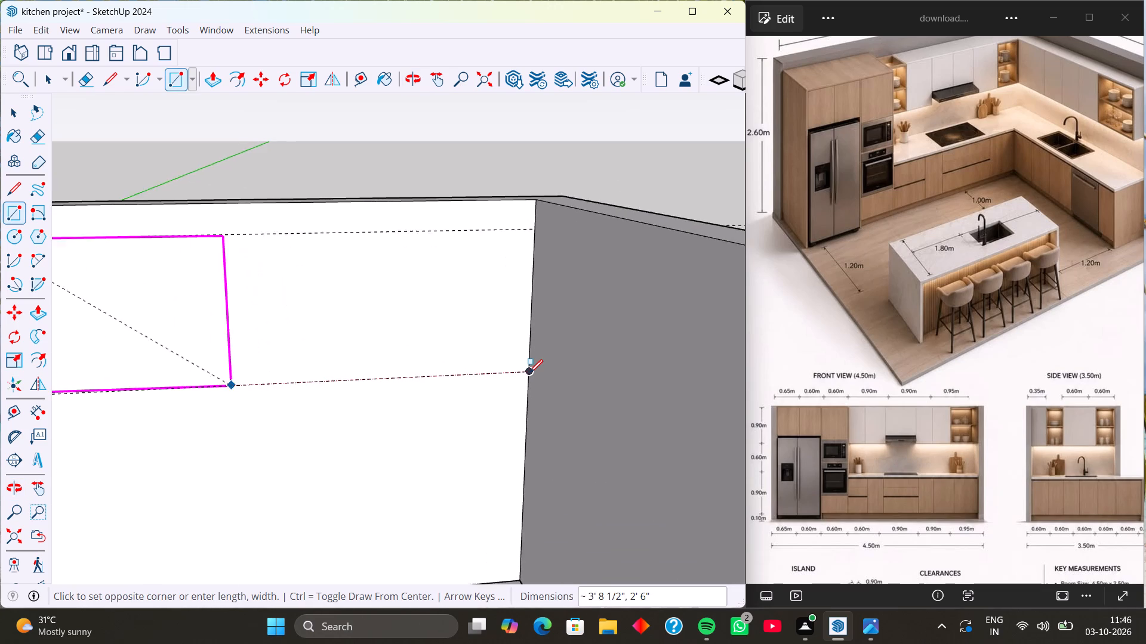
pyautogui.scroll(3, 529, 373)
pyautogui.scroll(-4, 531, 370)
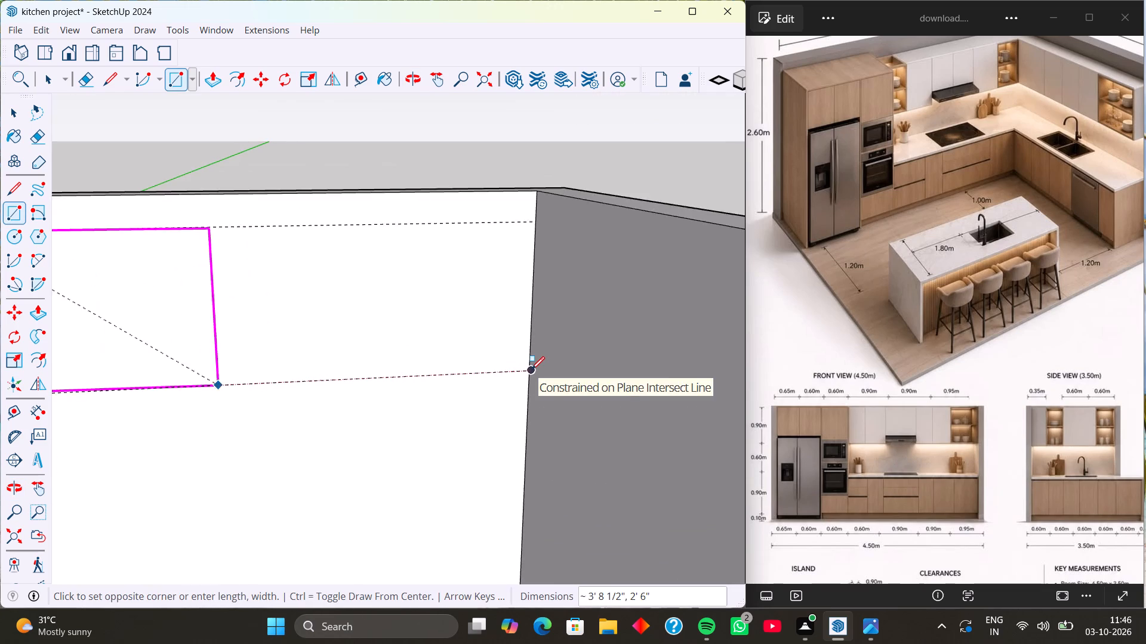
pyautogui.scroll(-3, 531, 370)
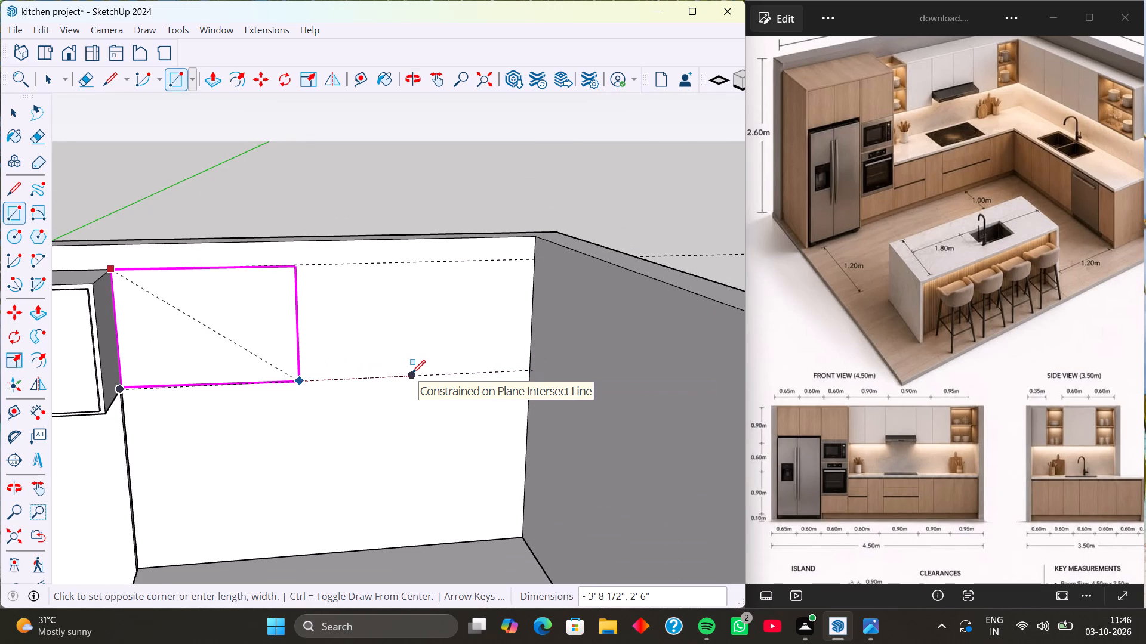
pyautogui.press('Left')
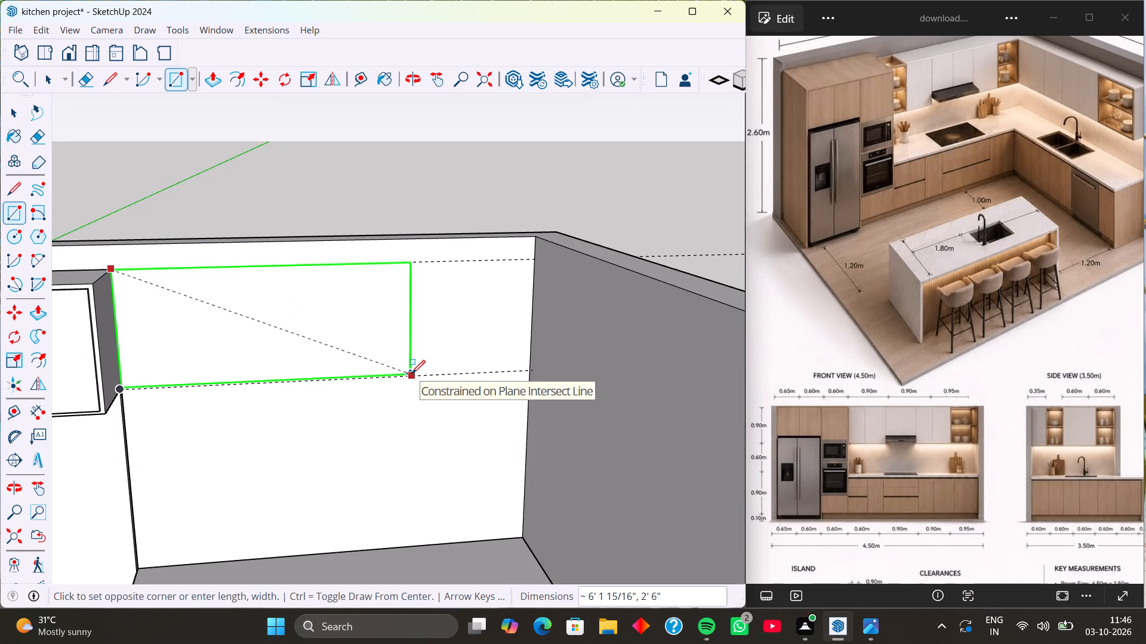
pyautogui.scroll(4, 500, 382)
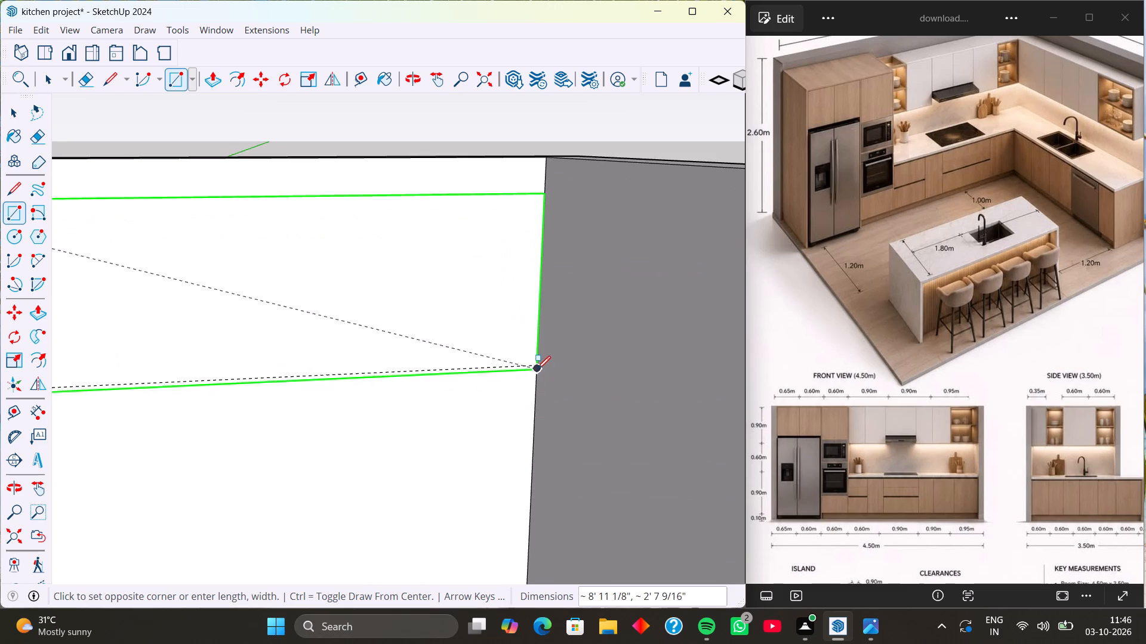
pyautogui.click(538, 366)
pyautogui.moveTo(457, 358); pyautogui.dragTo(439, 361, button='middle')
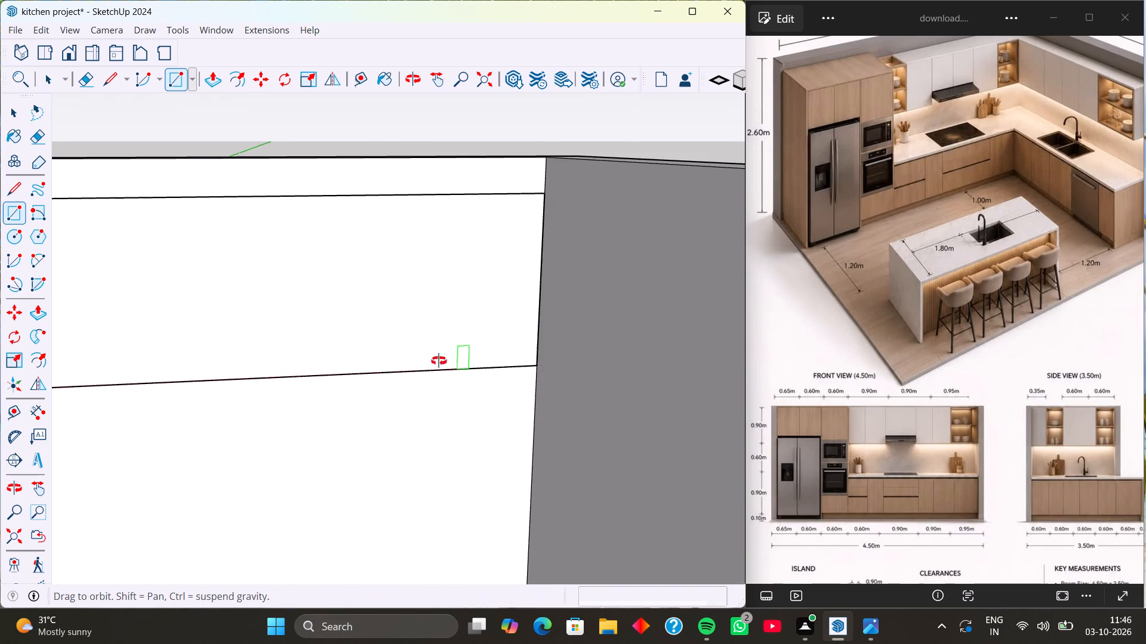
pyautogui.moveTo(439, 361); pyautogui.dragTo(353, 507, button='middle')
pyautogui.moveTo(411, 358); pyautogui.dragTo(443, 402, button='middle')
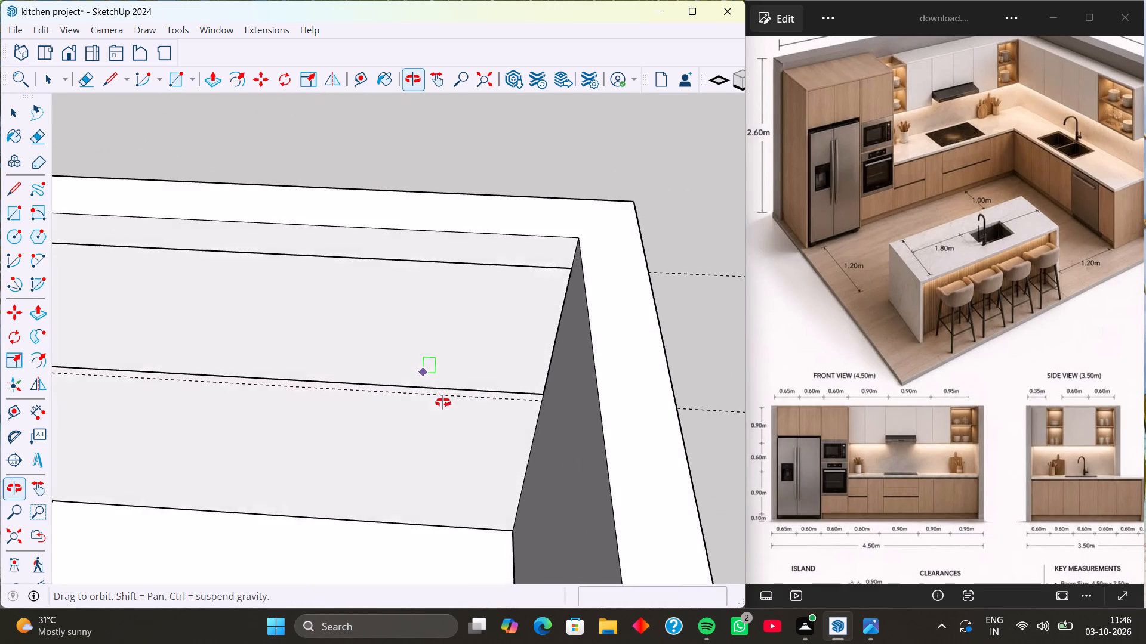
pyautogui.moveTo(443, 402); pyautogui.dragTo(448, 254, button='middle')
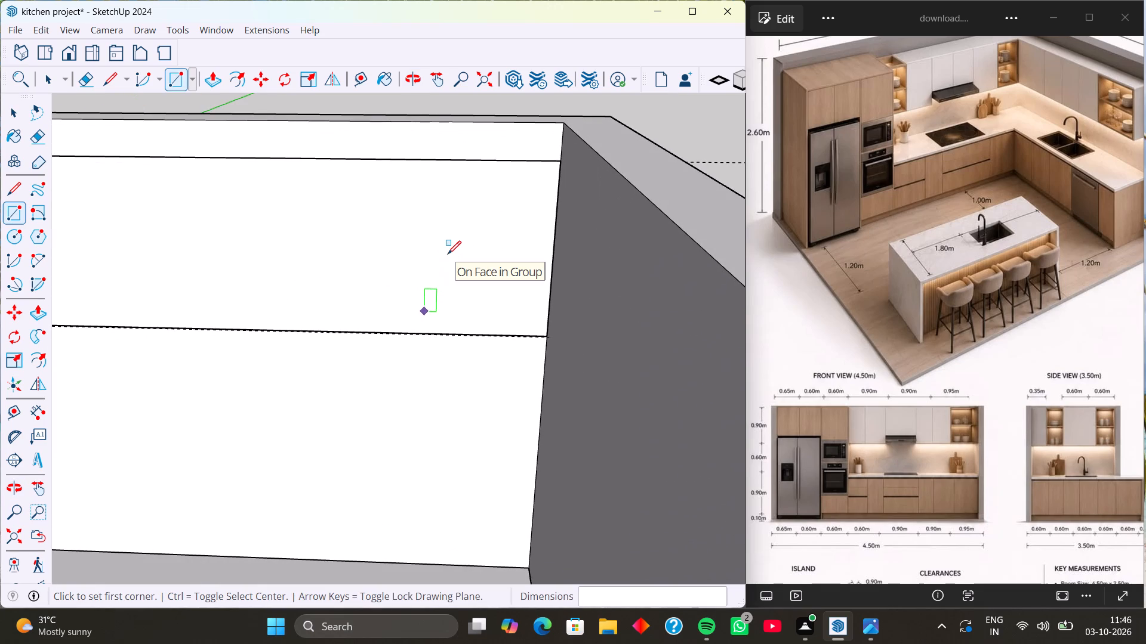
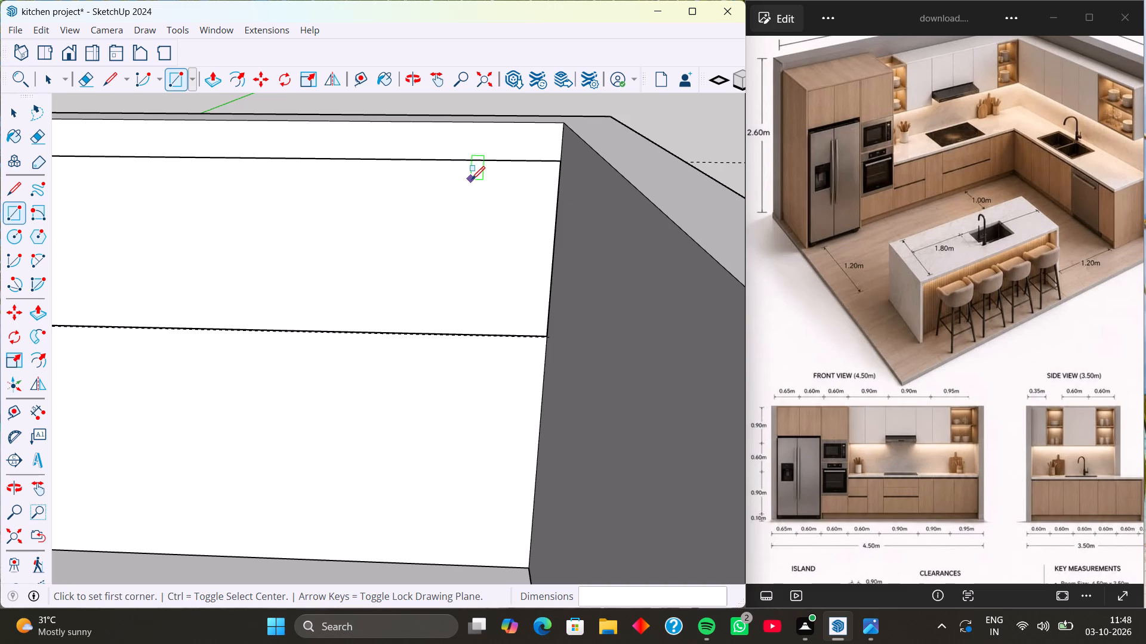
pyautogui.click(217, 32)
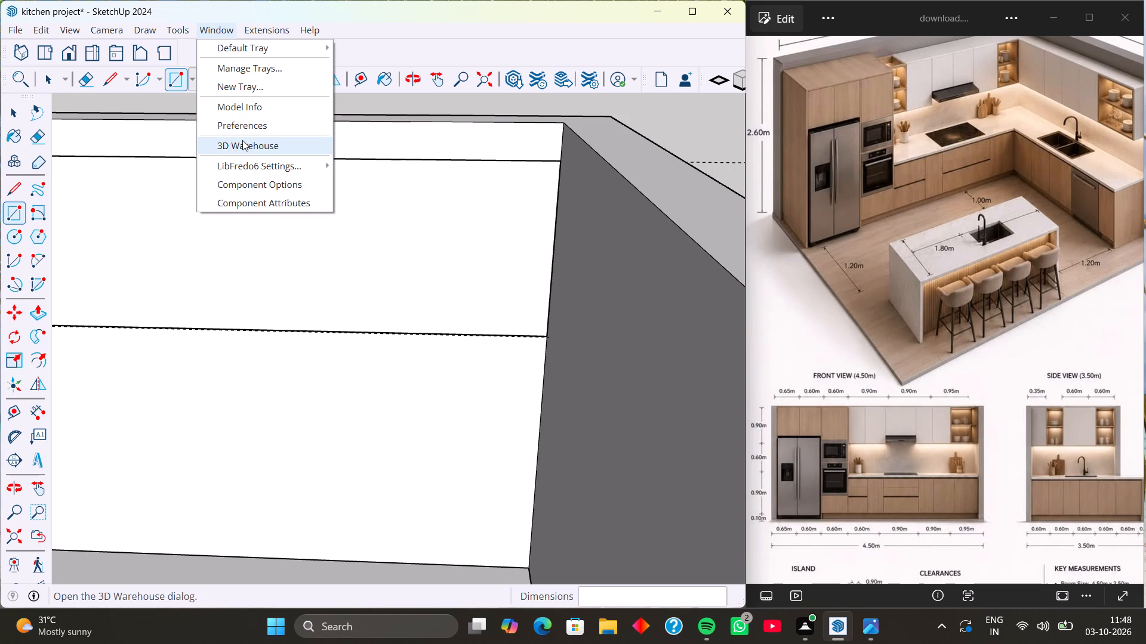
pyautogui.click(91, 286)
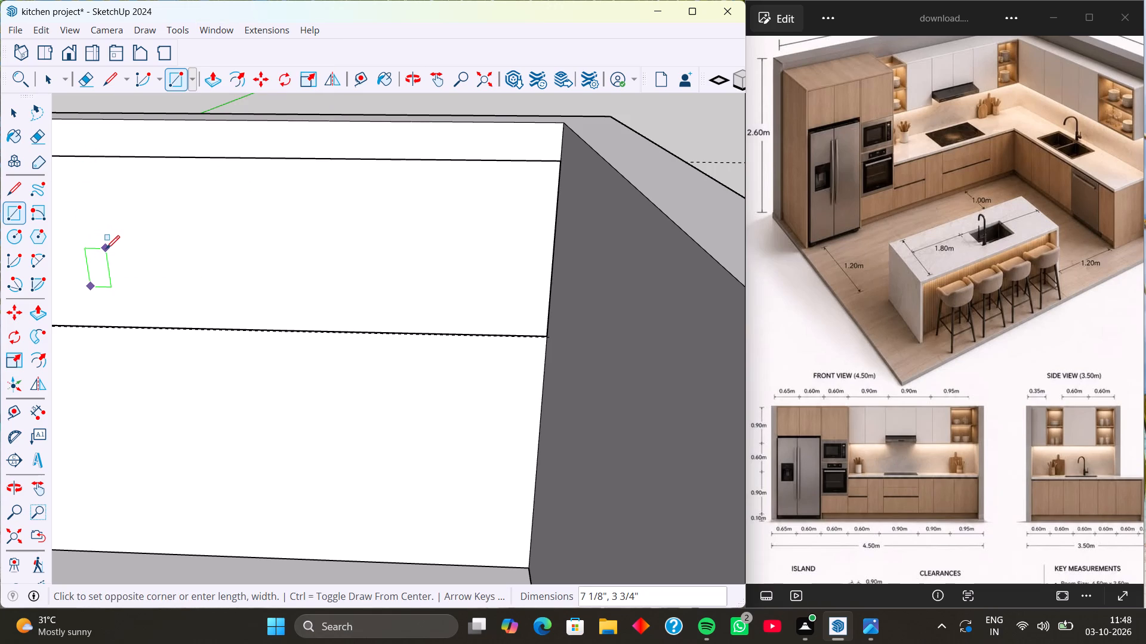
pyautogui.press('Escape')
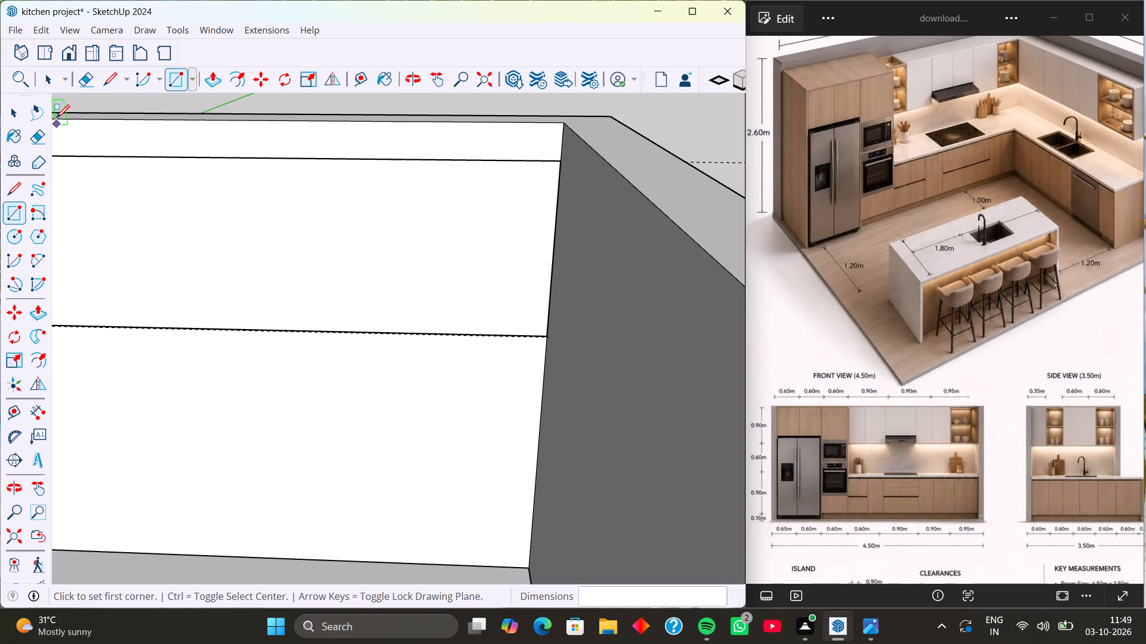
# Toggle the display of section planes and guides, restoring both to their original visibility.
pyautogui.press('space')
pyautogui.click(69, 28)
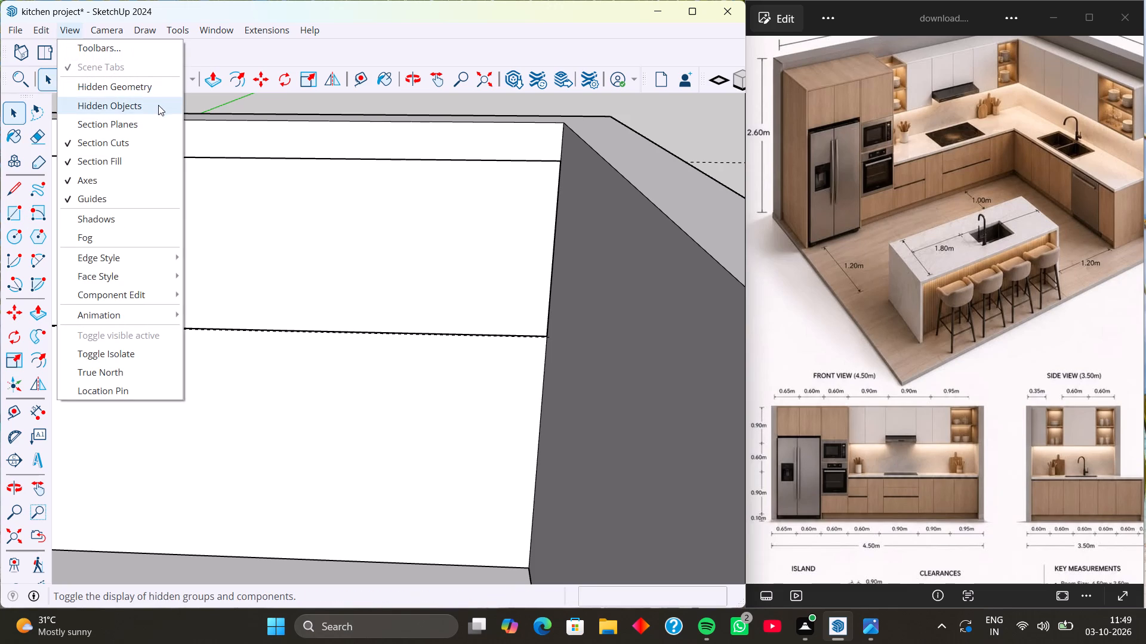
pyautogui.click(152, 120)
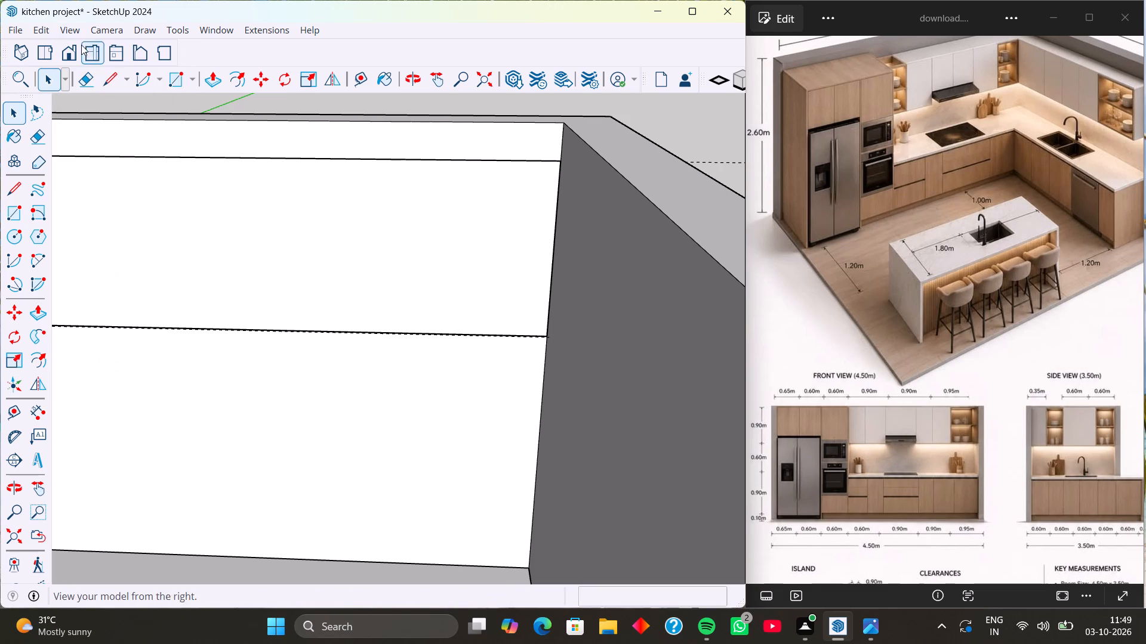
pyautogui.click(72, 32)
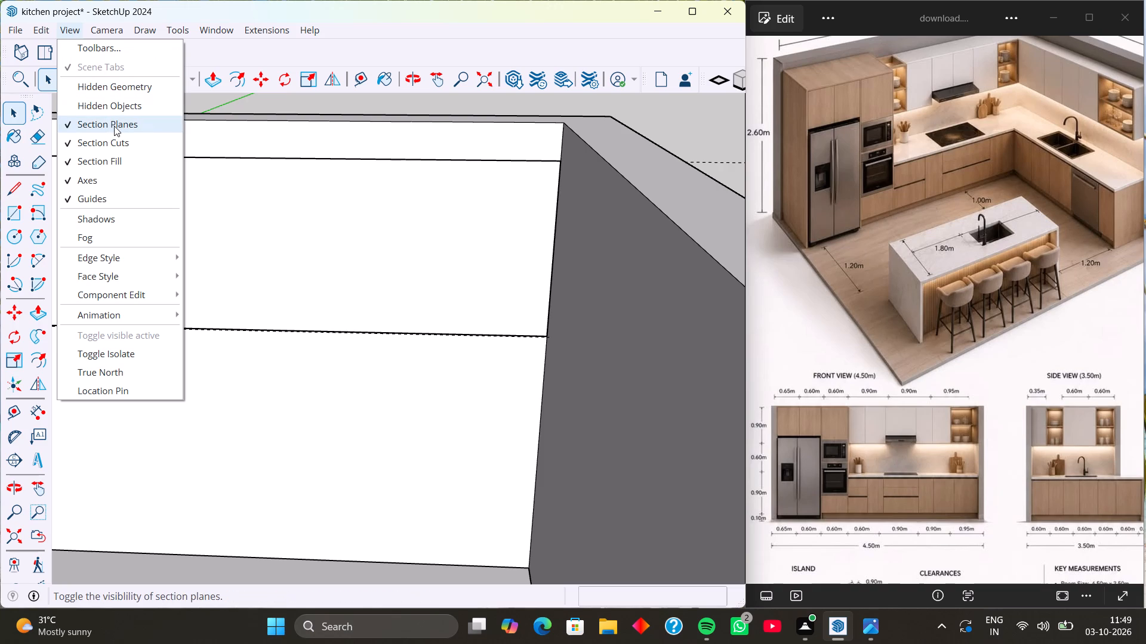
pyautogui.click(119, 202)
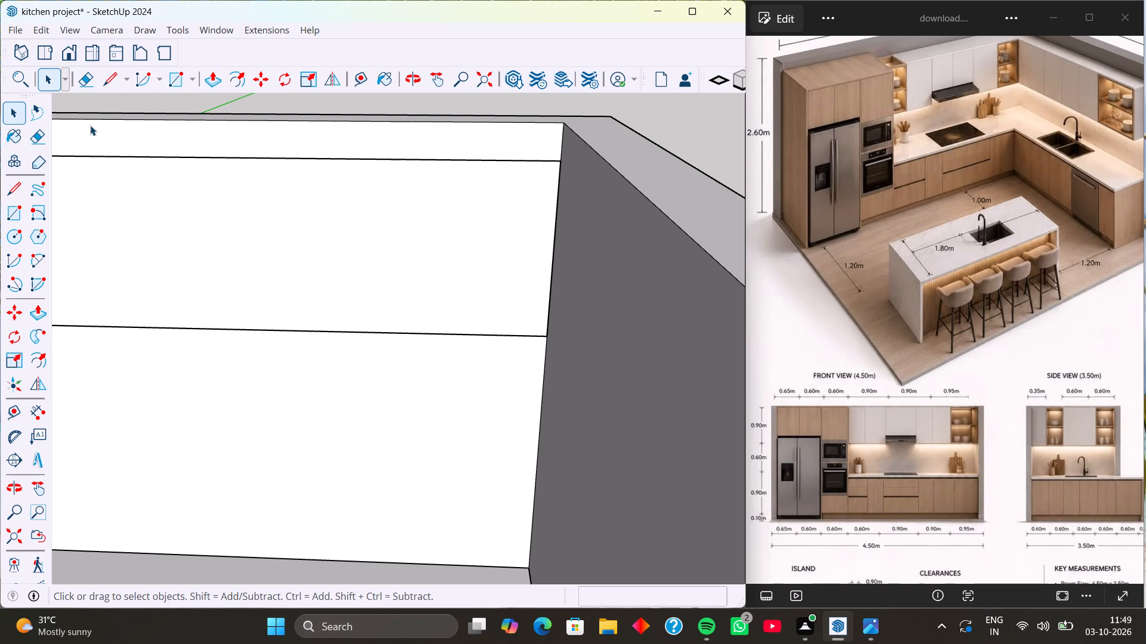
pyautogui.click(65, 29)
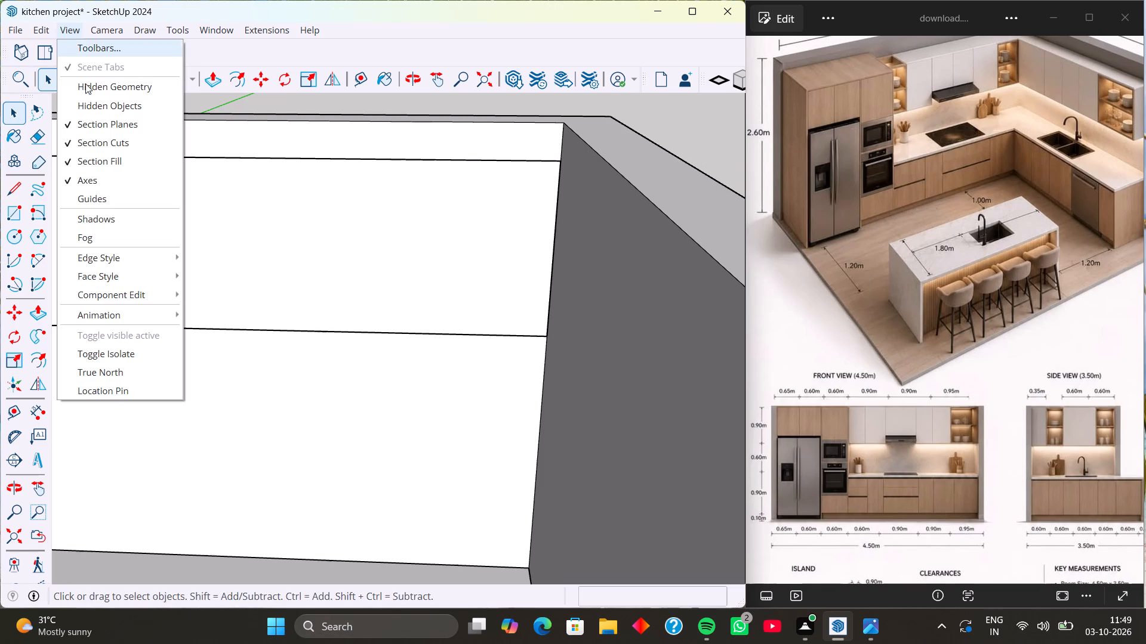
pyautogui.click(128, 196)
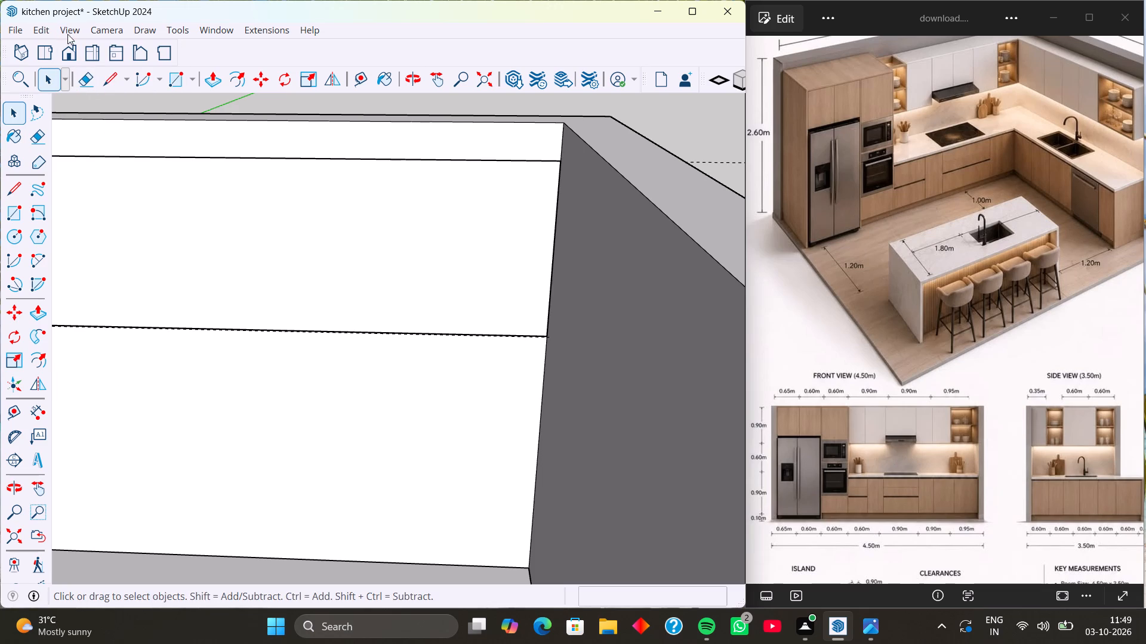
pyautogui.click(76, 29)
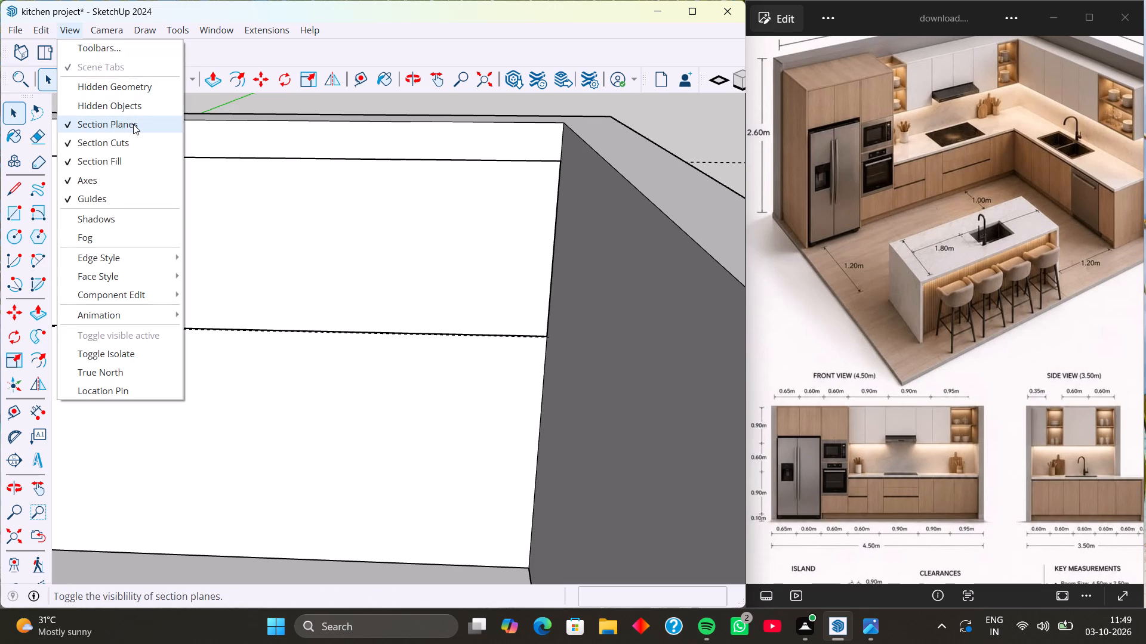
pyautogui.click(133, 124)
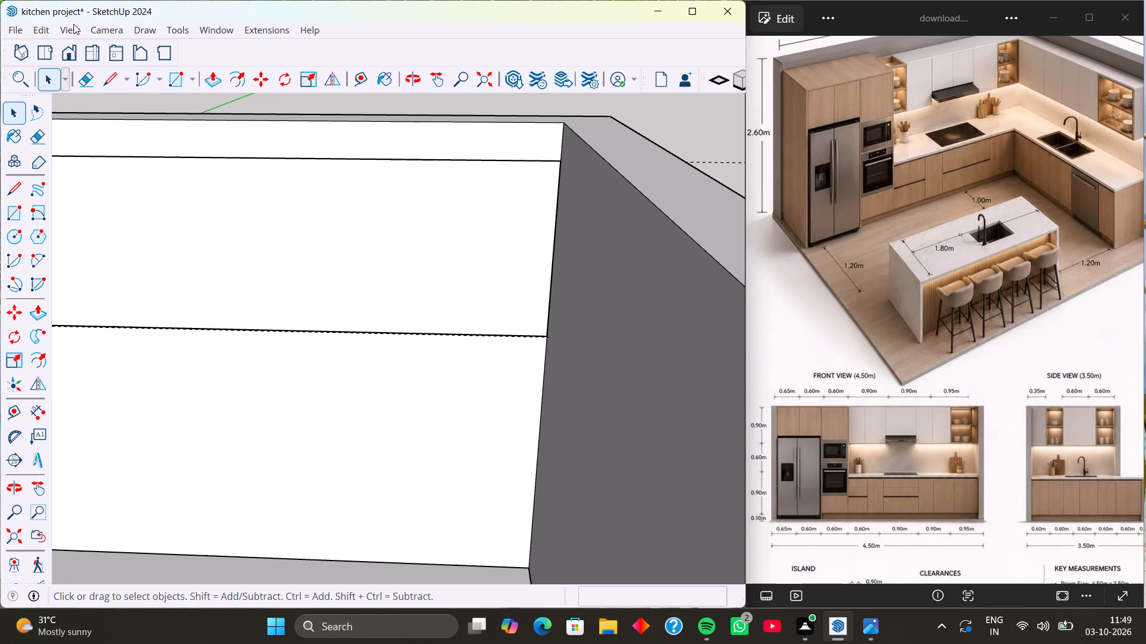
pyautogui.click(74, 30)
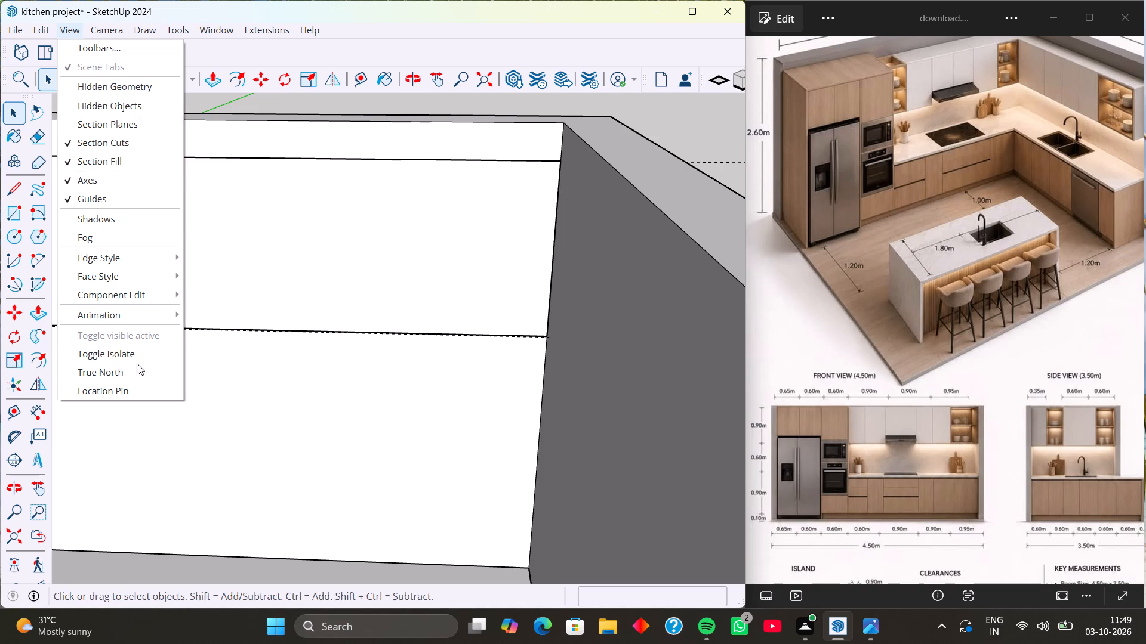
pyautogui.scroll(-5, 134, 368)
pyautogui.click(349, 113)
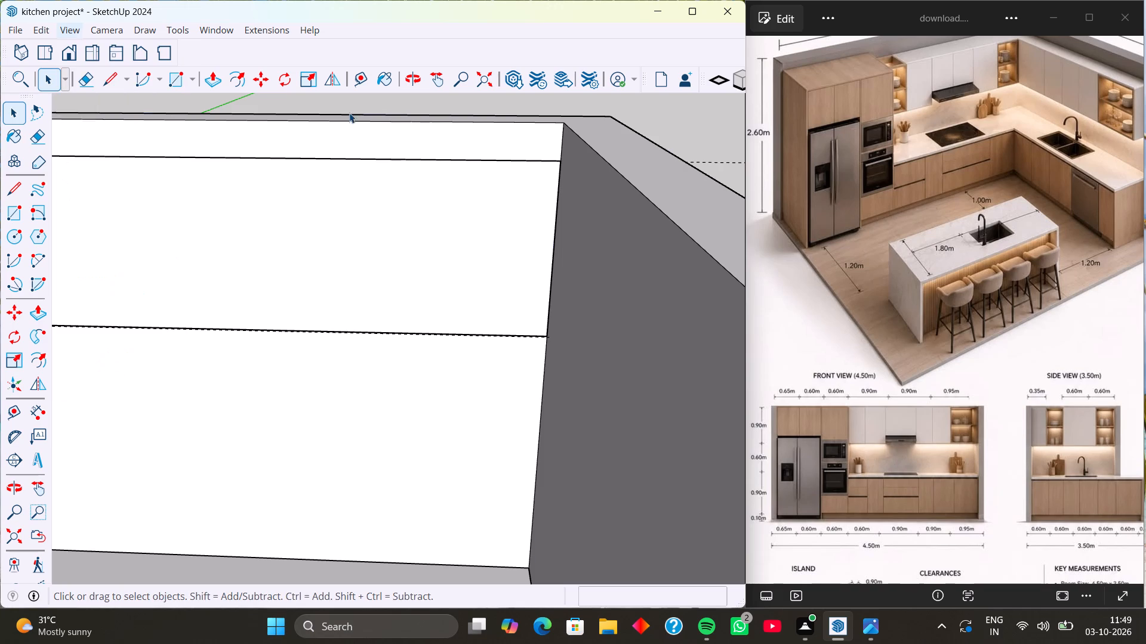
# Push/Pull the upper rectangle on the back wall outward by 1' 6" to form the wall cabinet block.
pyautogui.scroll(-4, 233, 271)
pyautogui.click(550, 186)
pyautogui.scroll(-3, 281, 298)
pyautogui.moveTo(235, 311); pyautogui.dragTo(324, 298, button='middle')
pyautogui.moveTo(309, 295); pyautogui.dragTo(320, 295, button='middle')
pyautogui.press('p')
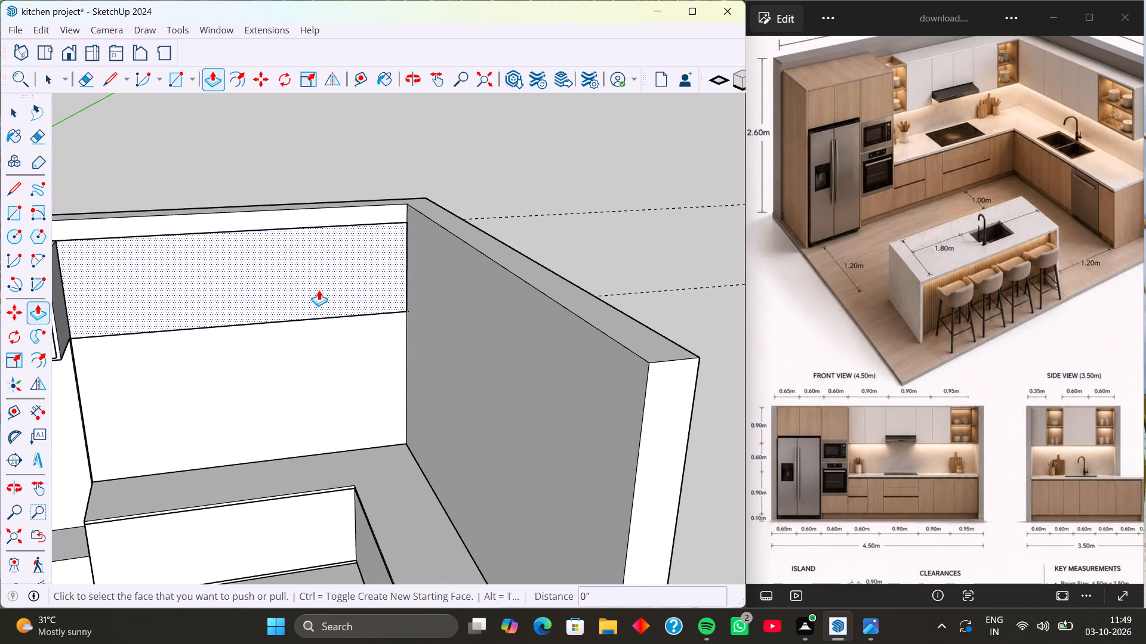
pyautogui.click(317, 285)
pyautogui.scroll(-5, 309, 301)
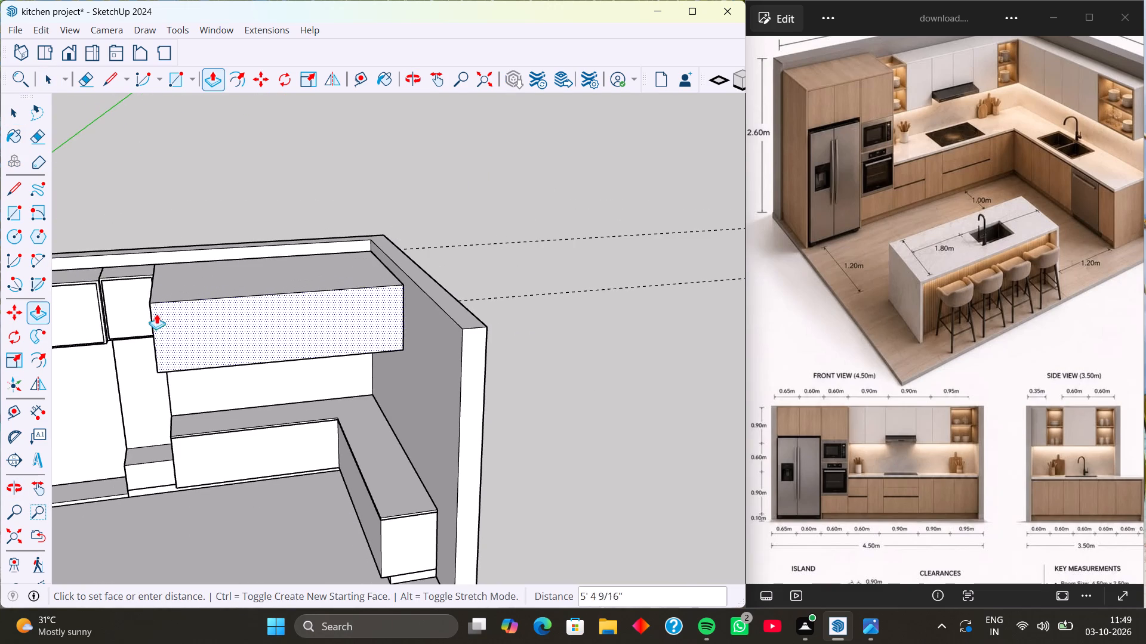
pyautogui.moveTo(129, 304); pyautogui.dragTo(164, 295, button='middle')
pyautogui.scroll(9, 140, 308)
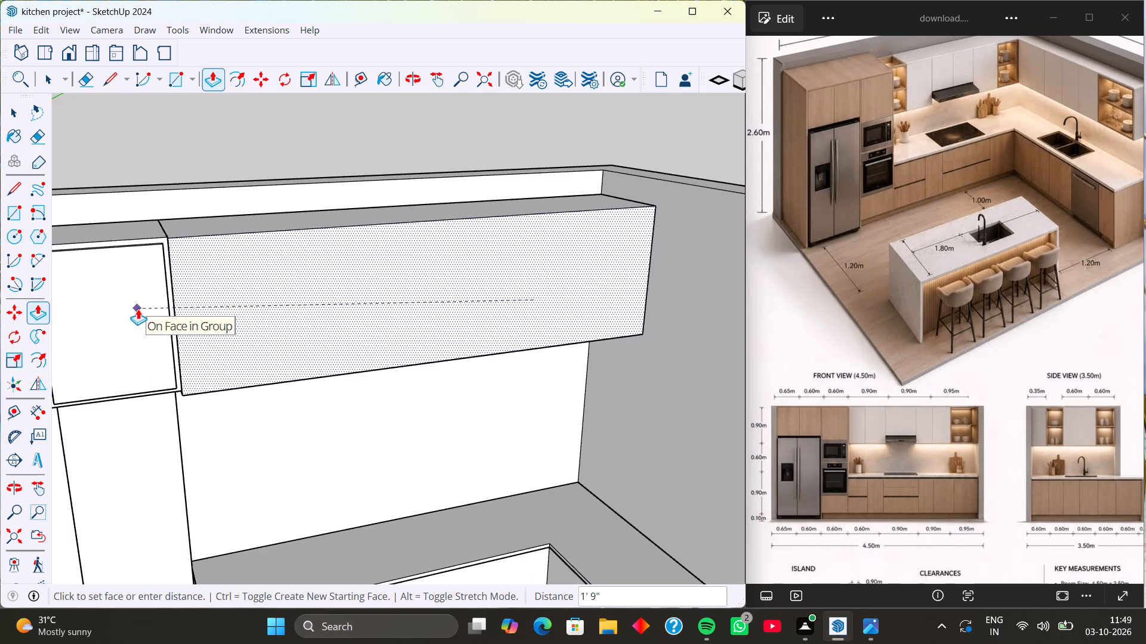
pyautogui.moveTo(137, 309); pyautogui.dragTo(128, 259, button='middle')
pyautogui.moveTo(147, 280); pyautogui.dragTo(137, 213, button='middle')
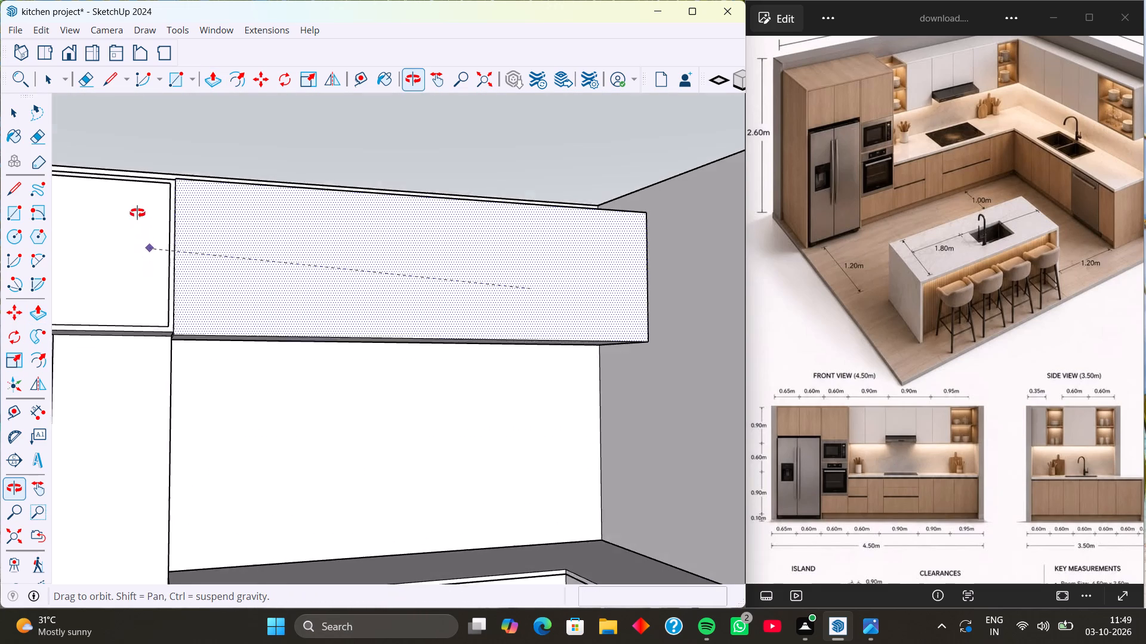
pyautogui.moveTo(137, 213); pyautogui.dragTo(323, 203, button='middle')
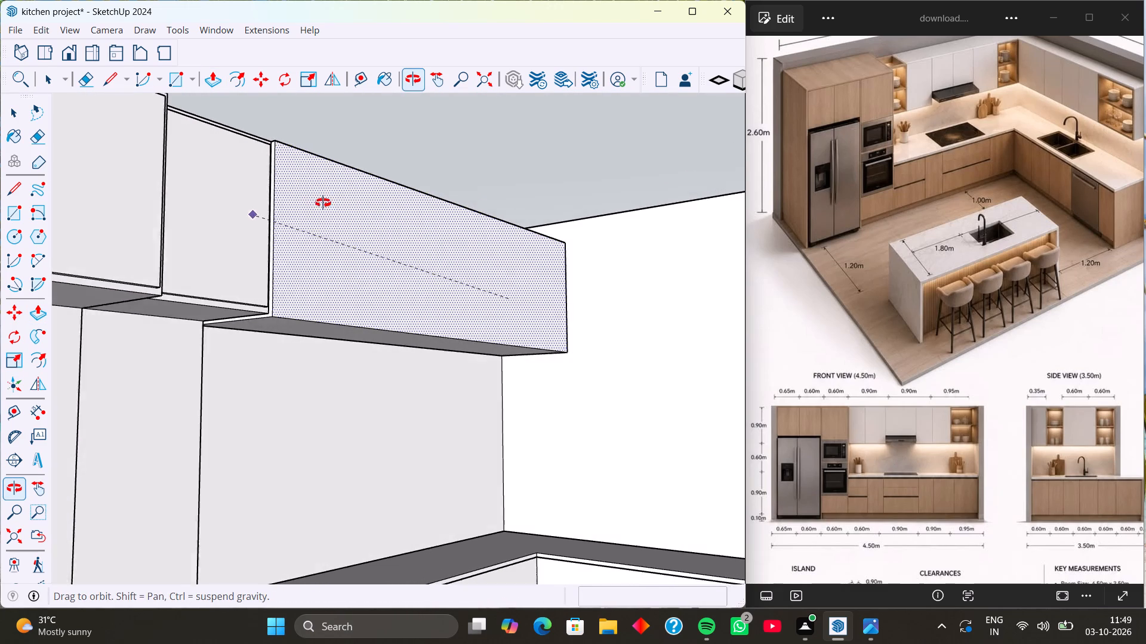
pyautogui.moveTo(323, 203); pyautogui.dragTo(180, 235, button='middle')
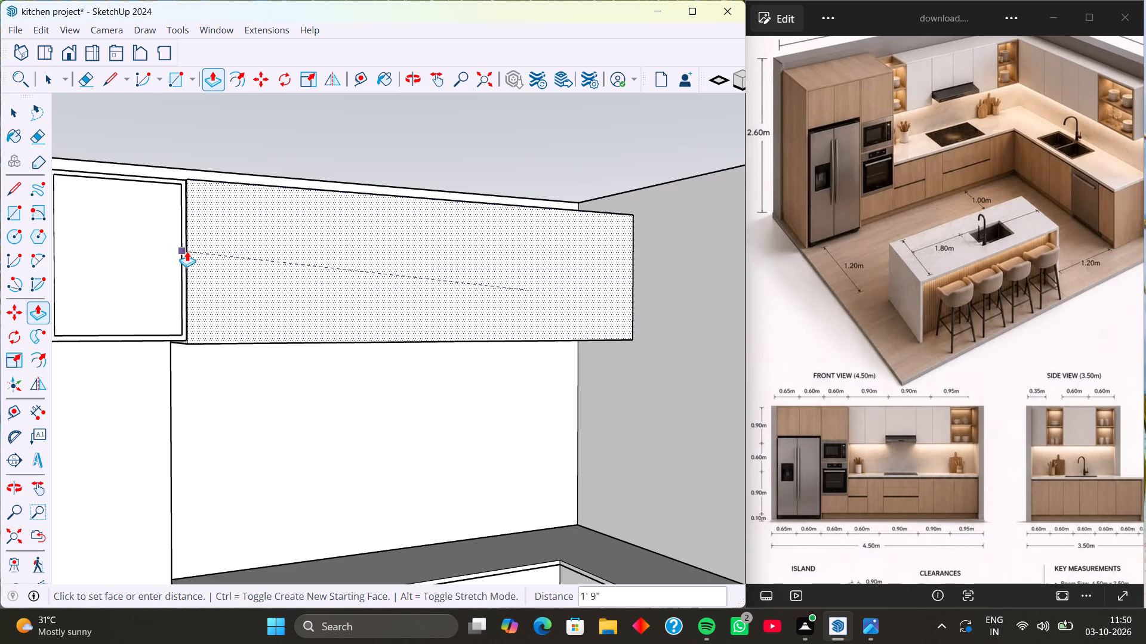
pyautogui.moveTo(208, 246); pyautogui.dragTo(158, 371, button='middle')
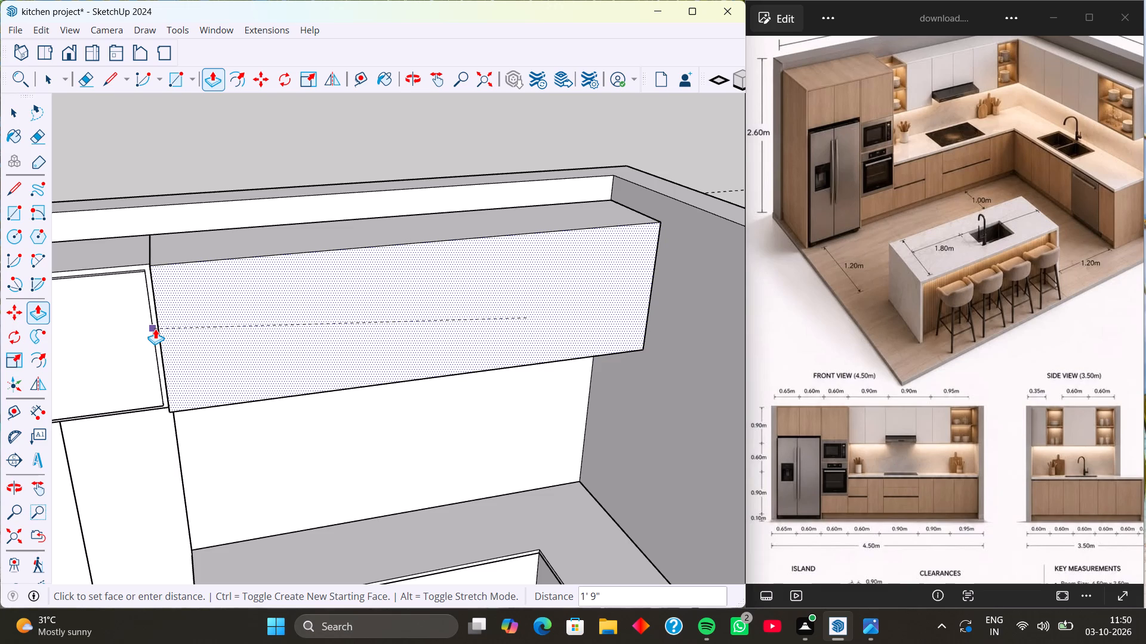
pyautogui.write("1'6")
pyautogui.press('Return')
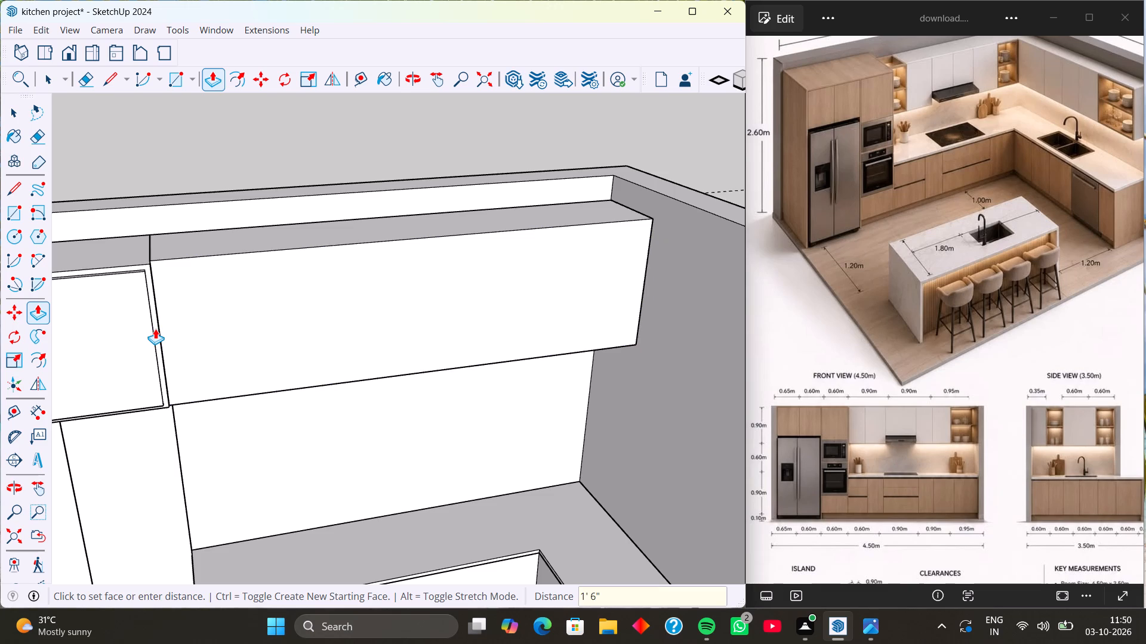
# Set the extrusion depth of the upper wall cabinet block to 1' 3".
pyautogui.moveTo(263, 343); pyautogui.dragTo(245, 310, button='middle')
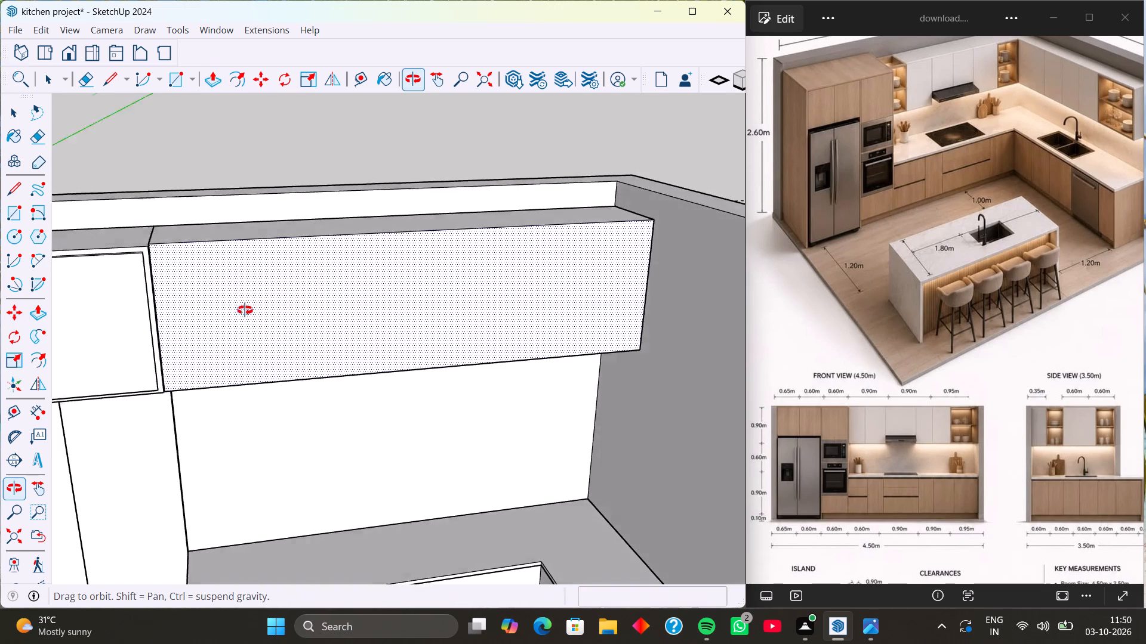
pyautogui.moveTo(245, 310); pyautogui.dragTo(252, 203, button='middle')
pyautogui.moveTo(256, 296); pyautogui.dragTo(355, 174, button='middle')
pyautogui.moveTo(316, 218); pyautogui.dragTo(332, 243, button='middle')
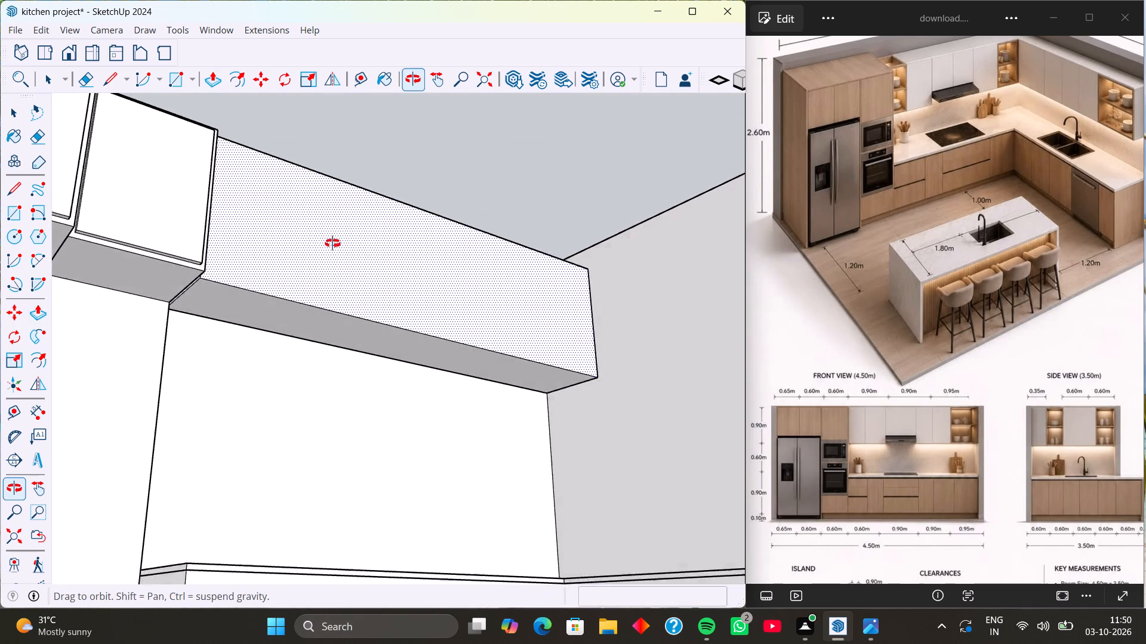
pyautogui.moveTo(332, 243); pyautogui.dragTo(325, 271, button='middle')
pyautogui.write("1'3")
pyautogui.press('Return')
# Make a group from the upper wall cabinet block beside the narrow tall cabinet.
pyautogui.scroll(-1, 326, 282)
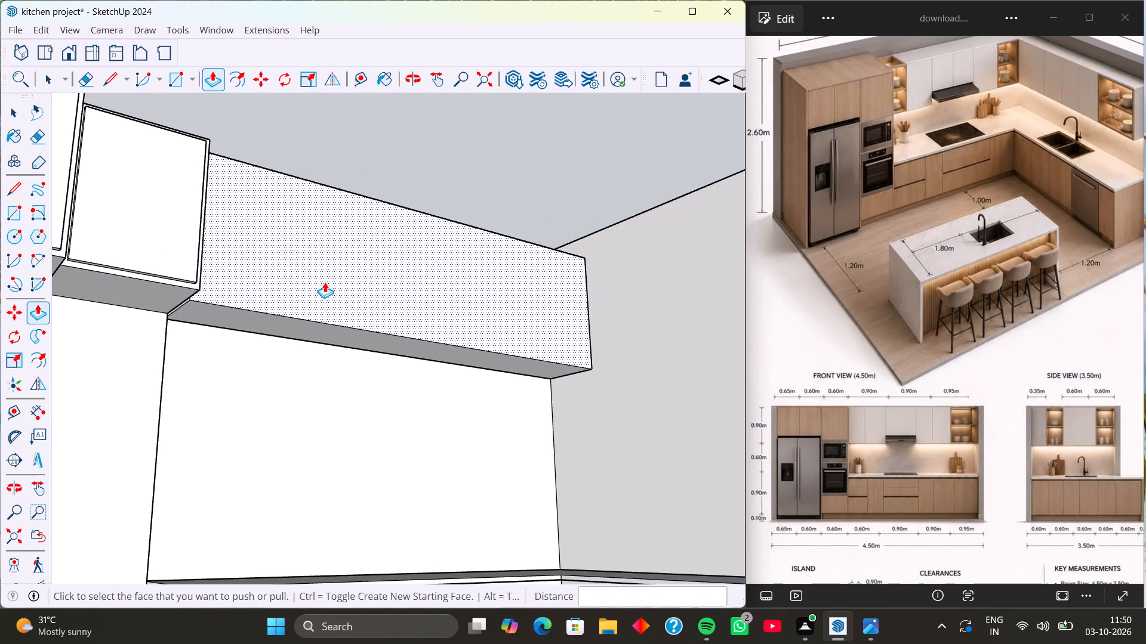
pyautogui.scroll(-2, 325, 282)
pyautogui.moveTo(337, 267); pyautogui.dragTo(271, 408, button='middle')
pyautogui.moveTo(352, 319); pyautogui.dragTo(276, 385, button='middle')
pyautogui.moveTo(302, 324); pyautogui.dragTo(321, 296, button='middle')
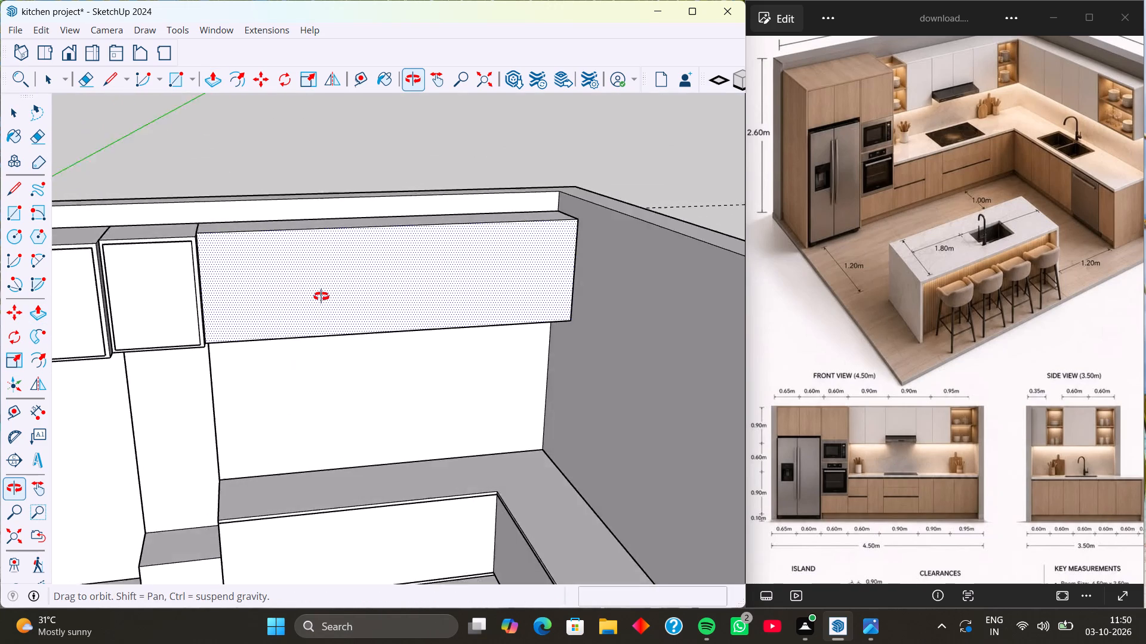
pyautogui.moveTo(321, 296); pyautogui.dragTo(326, 221, button='middle')
pyautogui.moveTo(318, 271); pyautogui.dragTo(324, 260, button='middle')
pyautogui.press('space')
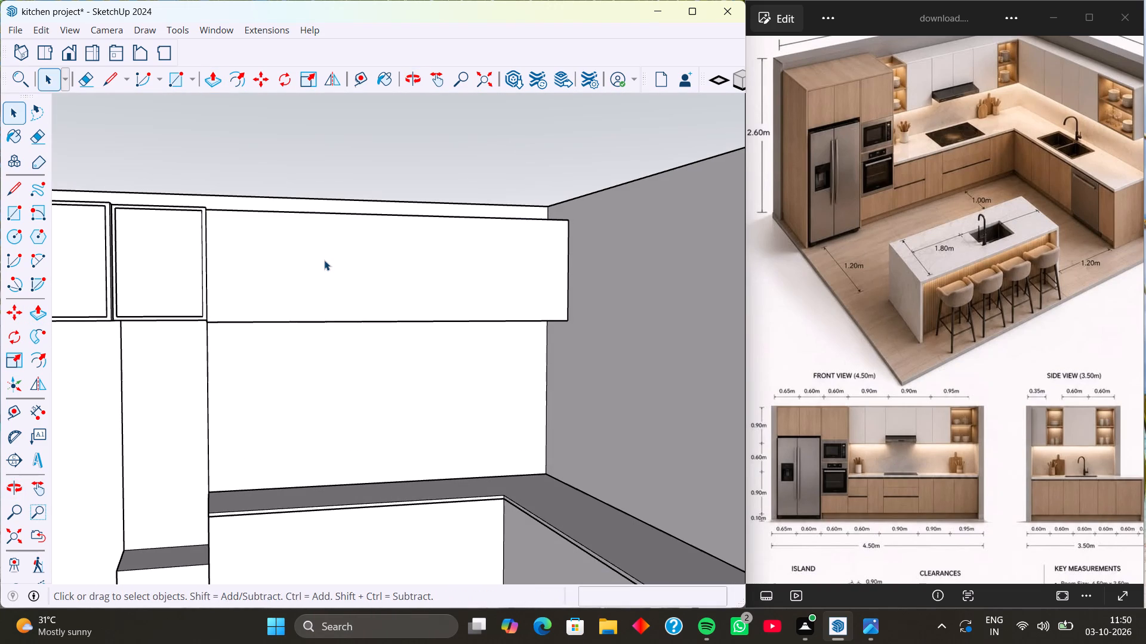
pyautogui.tripleClick(324, 260)
pyautogui.tripleClick(324, 260)
pyautogui.tripleClick(324, 260)
pyautogui.tripleClick(324, 260)
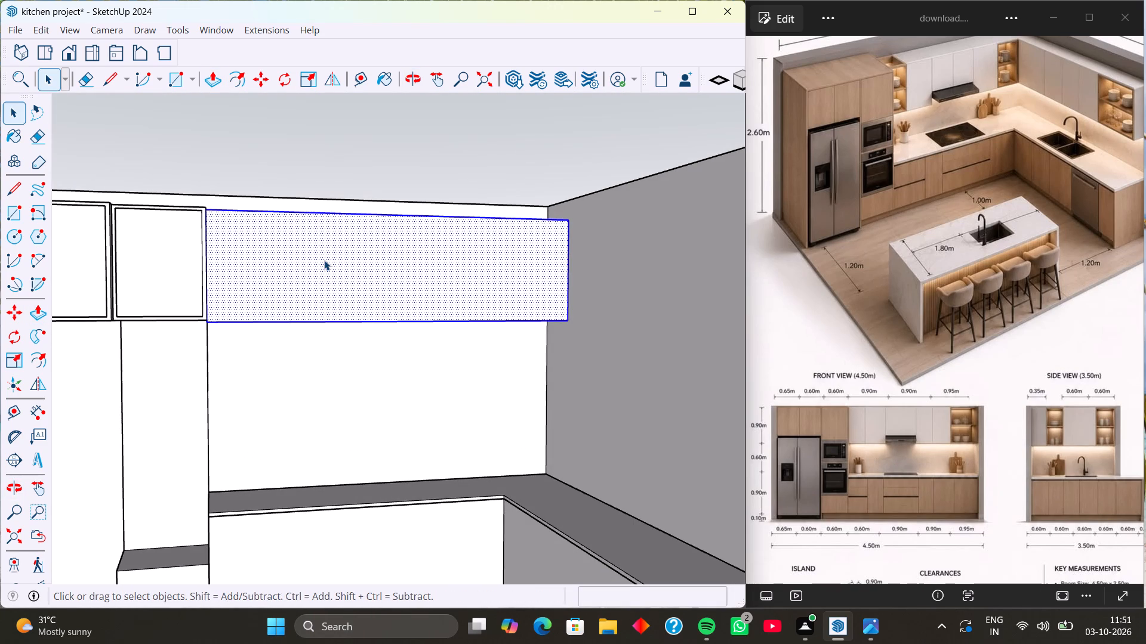
pyautogui.doubleClick(324, 260)
pyautogui.rightClick(324, 260)
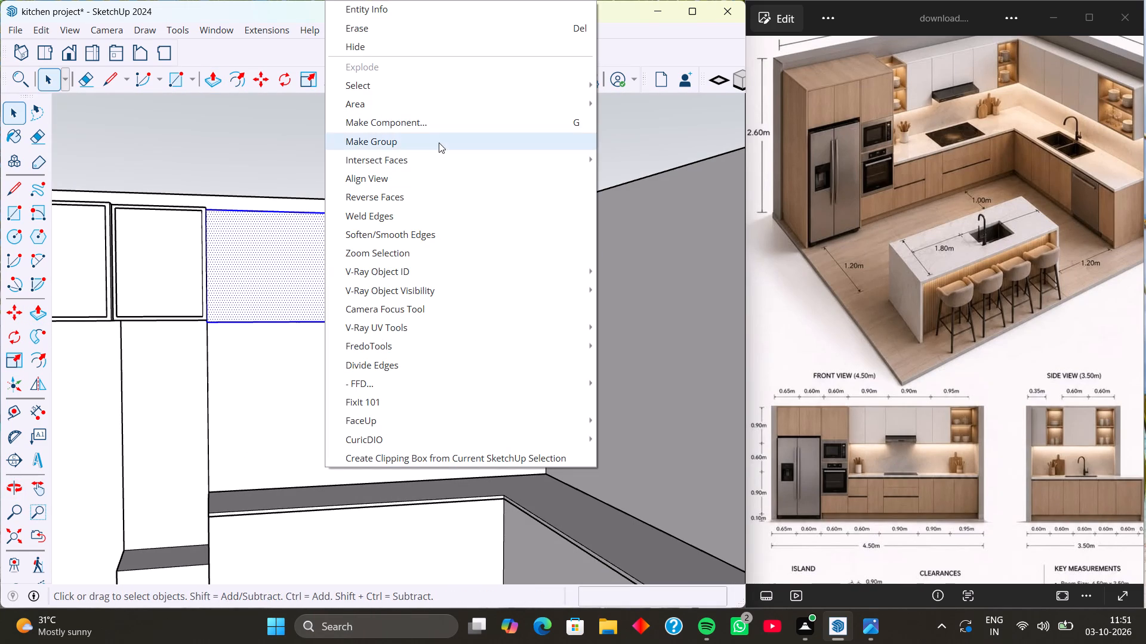
pyautogui.click(439, 143)
# Place a horizontal guide on the back wall 2' 6" above the rear edge of the base cabinets' top.
pyautogui.moveTo(356, 277); pyautogui.dragTo(377, 275, button='middle')
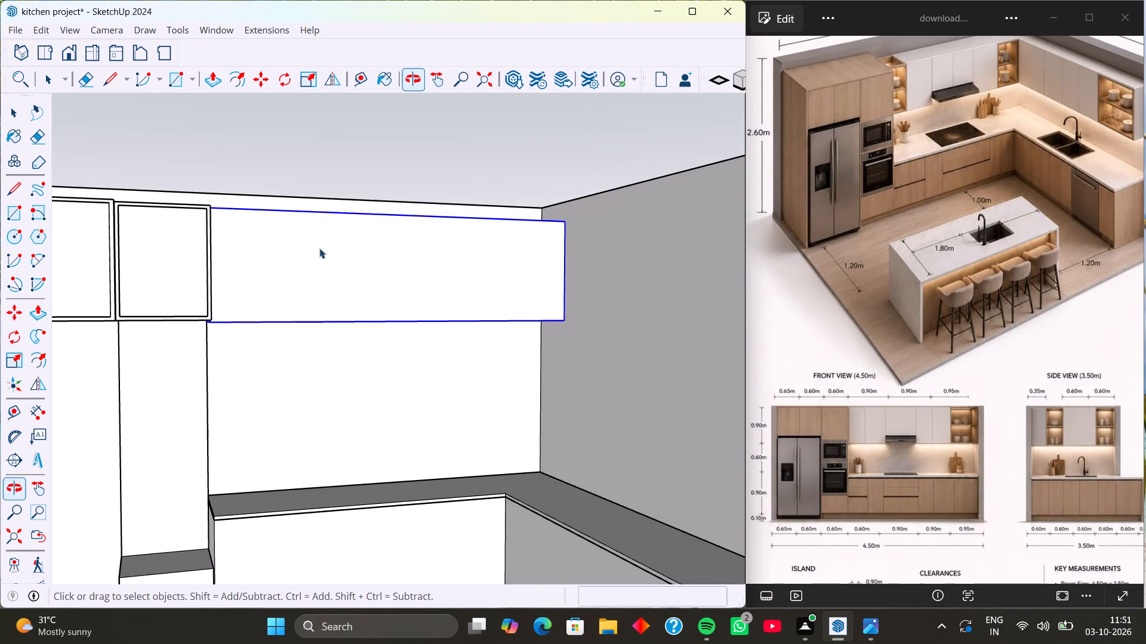
pyautogui.moveTo(319, 248); pyautogui.dragTo(274, 256, button='middle')
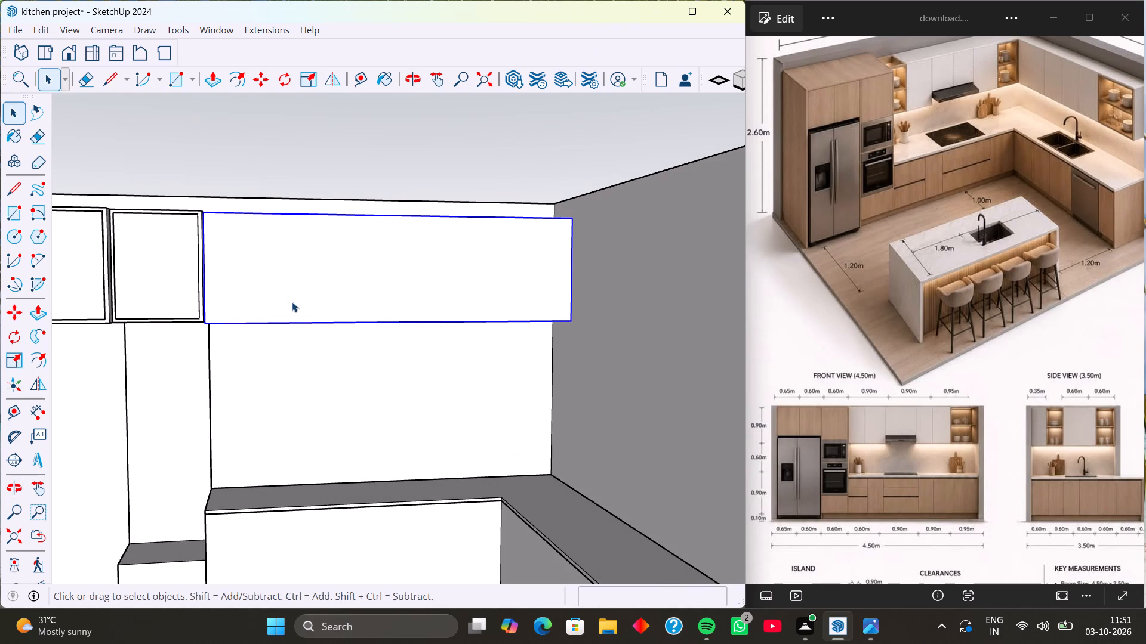
pyautogui.moveTo(292, 308); pyautogui.dragTo(224, 315, button='middle')
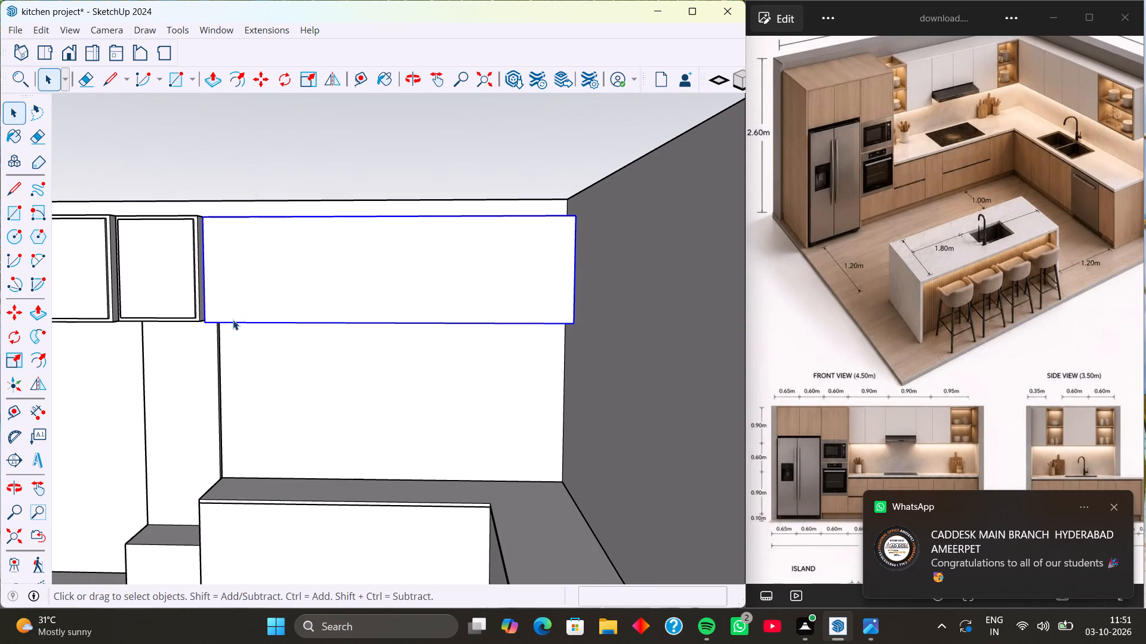
pyautogui.press('t')
pyautogui.click(359, 478)
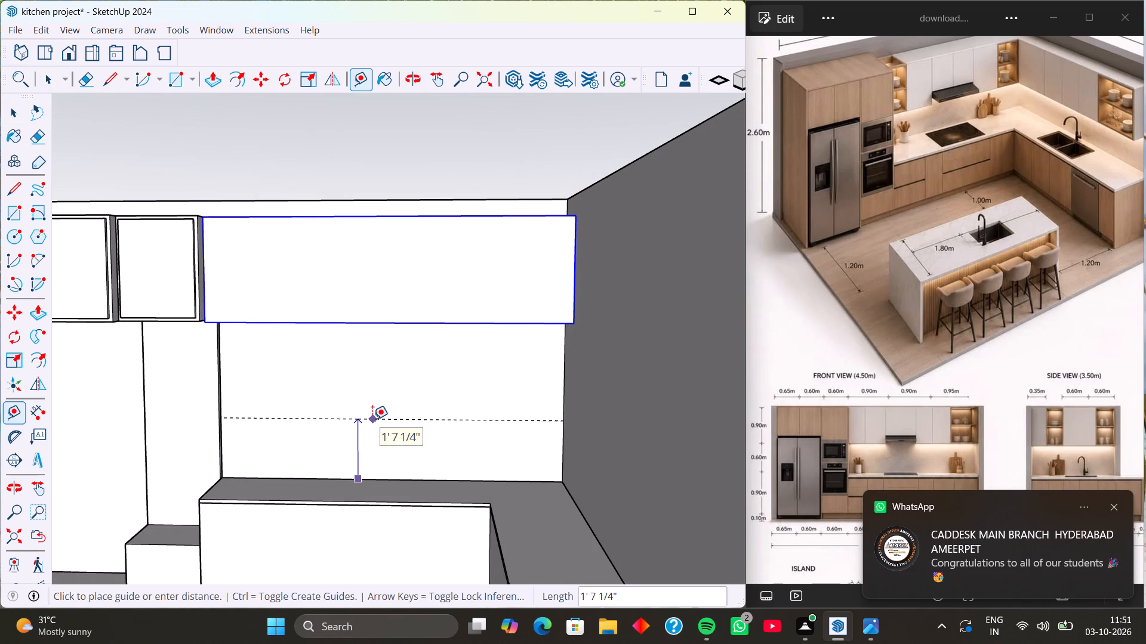
pyautogui.write("2'6")
pyautogui.press('Return')
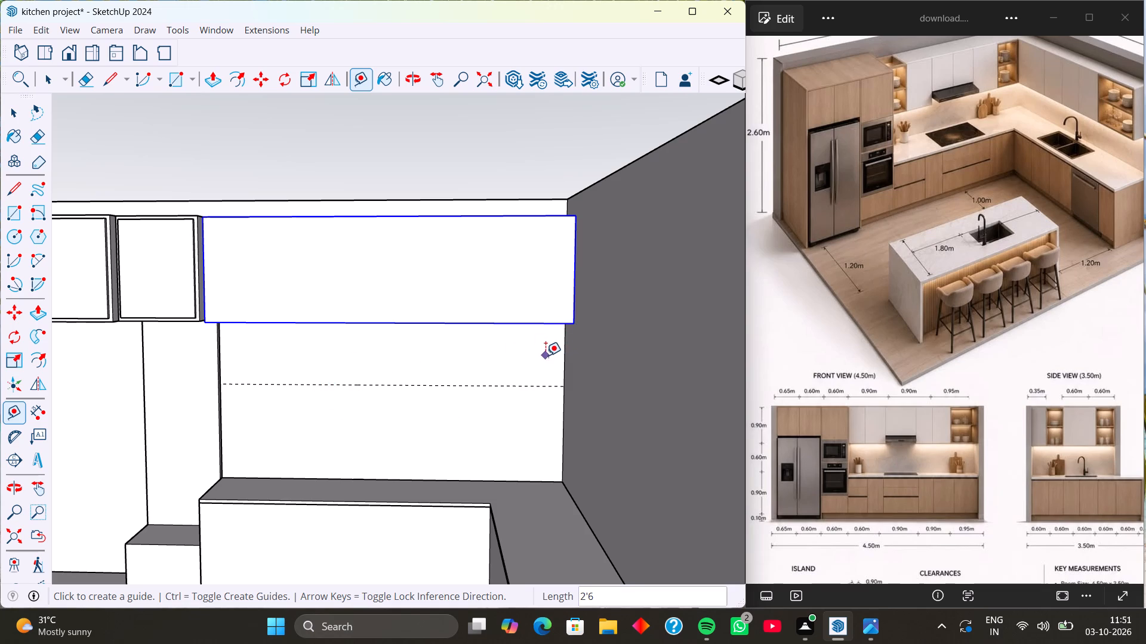
pyautogui.moveTo(541, 354); pyautogui.dragTo(519, 356, button='middle')
pyautogui.moveTo(520, 356); pyautogui.dragTo(526, 355, button='middle')
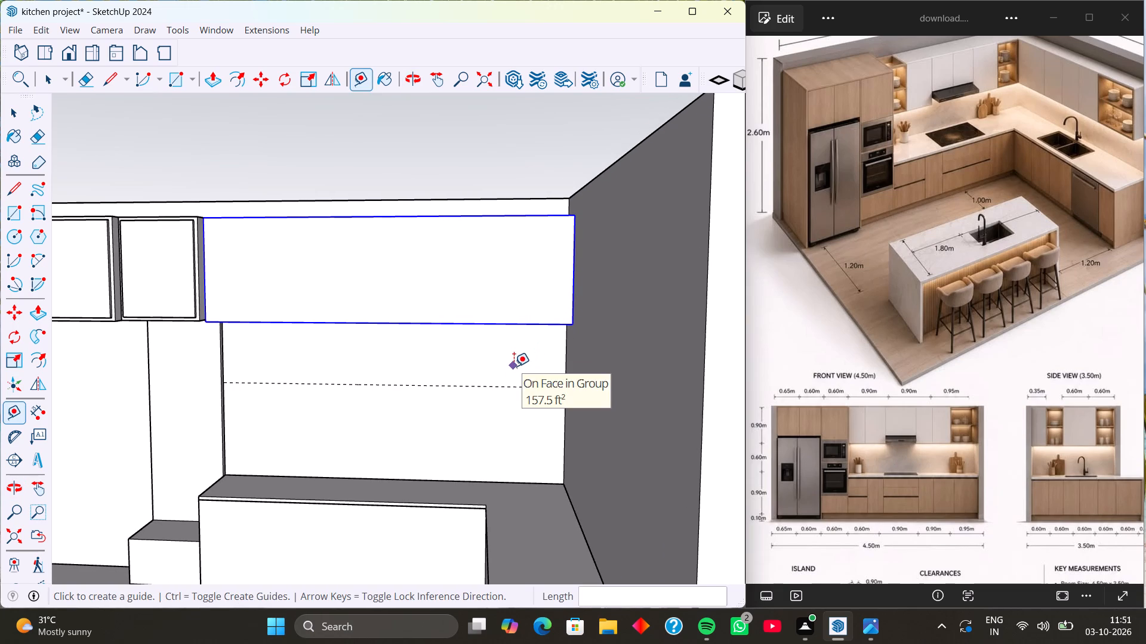
# Set the horizontal guide's height above the rear edge of the base cabinets' top to 3'.
pyautogui.write("3'")
pyautogui.press('Return')
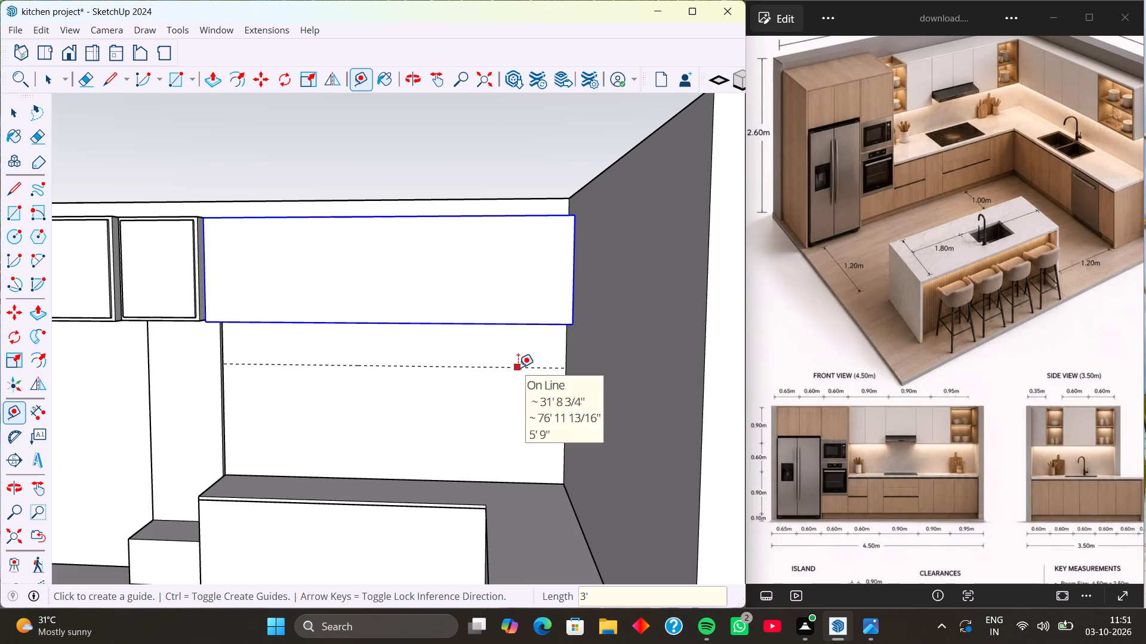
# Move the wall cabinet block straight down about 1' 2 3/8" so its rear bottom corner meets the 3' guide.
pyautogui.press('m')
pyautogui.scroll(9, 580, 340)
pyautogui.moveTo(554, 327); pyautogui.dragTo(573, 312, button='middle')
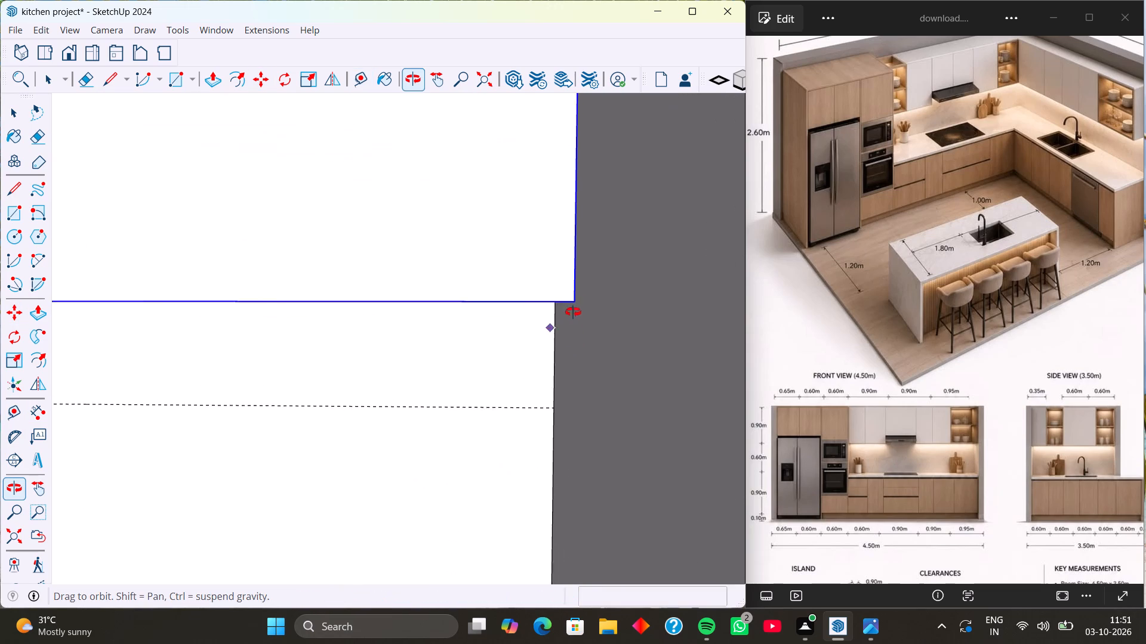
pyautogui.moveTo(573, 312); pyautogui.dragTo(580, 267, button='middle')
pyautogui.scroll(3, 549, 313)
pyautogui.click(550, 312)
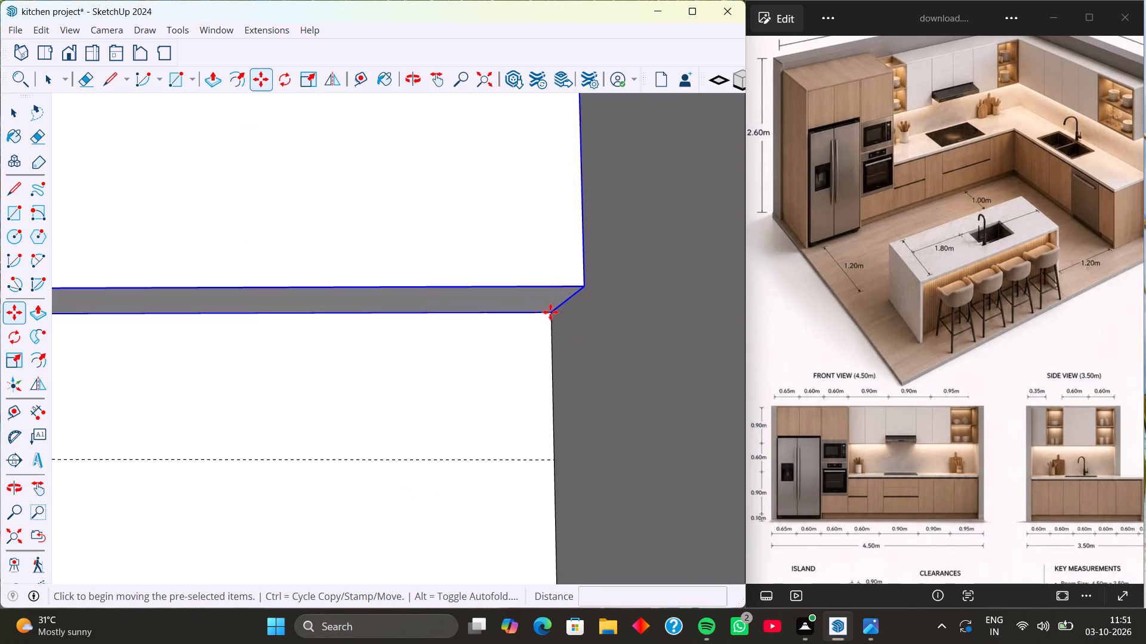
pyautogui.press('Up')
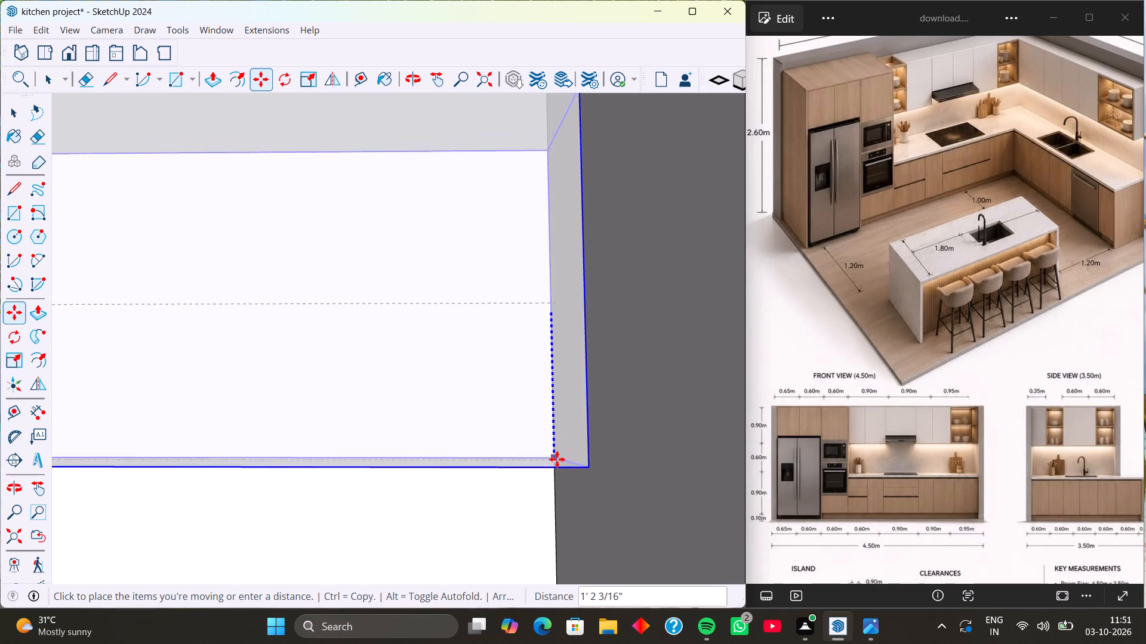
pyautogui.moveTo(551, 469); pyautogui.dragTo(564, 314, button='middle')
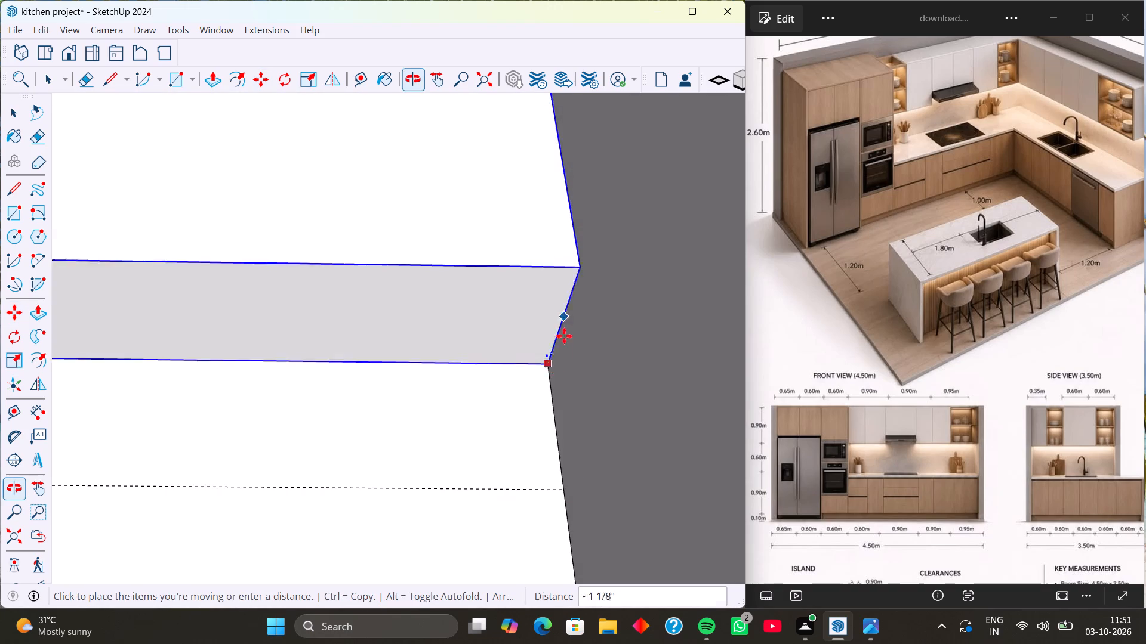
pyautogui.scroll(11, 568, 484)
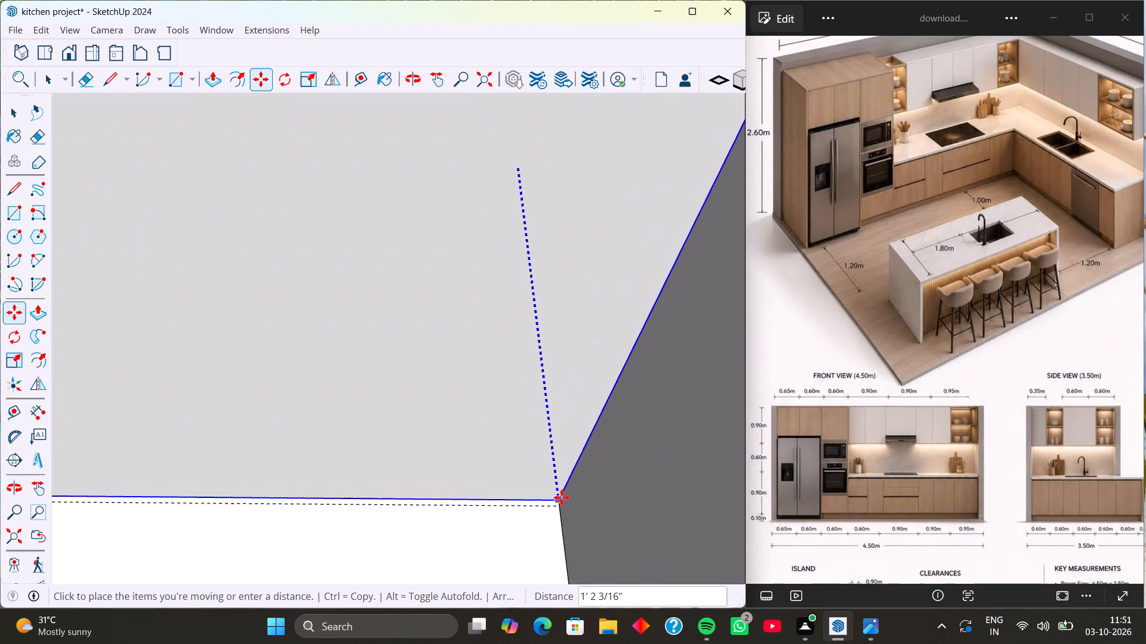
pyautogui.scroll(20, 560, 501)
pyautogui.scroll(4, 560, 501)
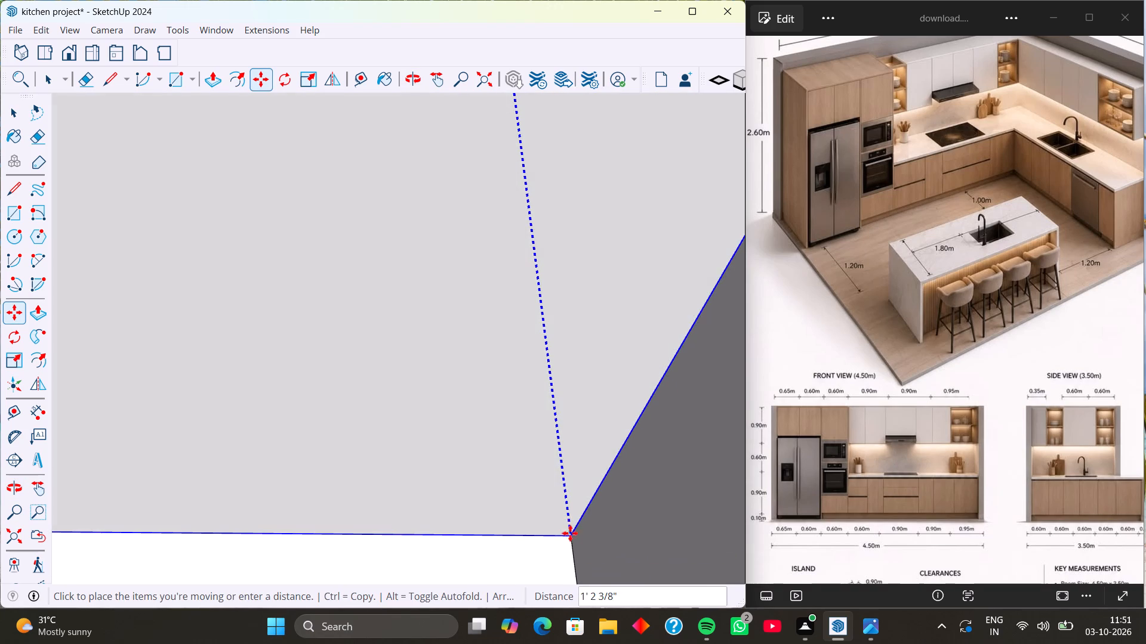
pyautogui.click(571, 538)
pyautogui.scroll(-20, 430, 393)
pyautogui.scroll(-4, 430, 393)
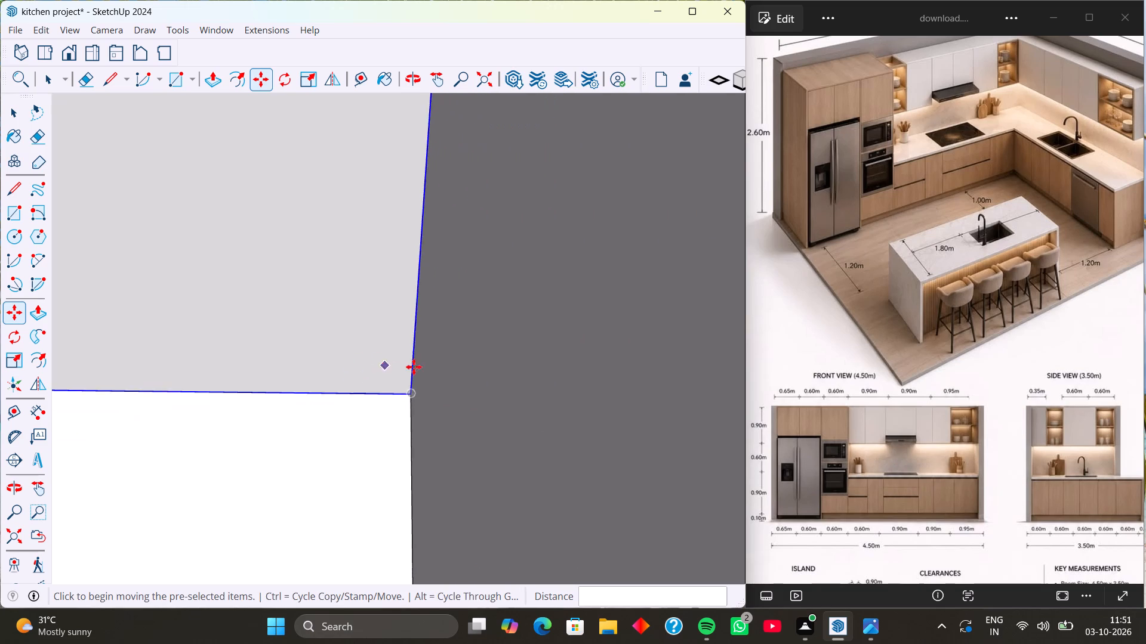
# Examine how the wall cabinet block sits relative to the tall cabinets, base cabinets and back wall.
pyautogui.scroll(-20, 414, 367)
pyautogui.scroll(-20, 414, 367)
pyautogui.scroll(-6, 536, 332)
pyautogui.click(490, 72)
pyautogui.scroll(-10, 421, 244)
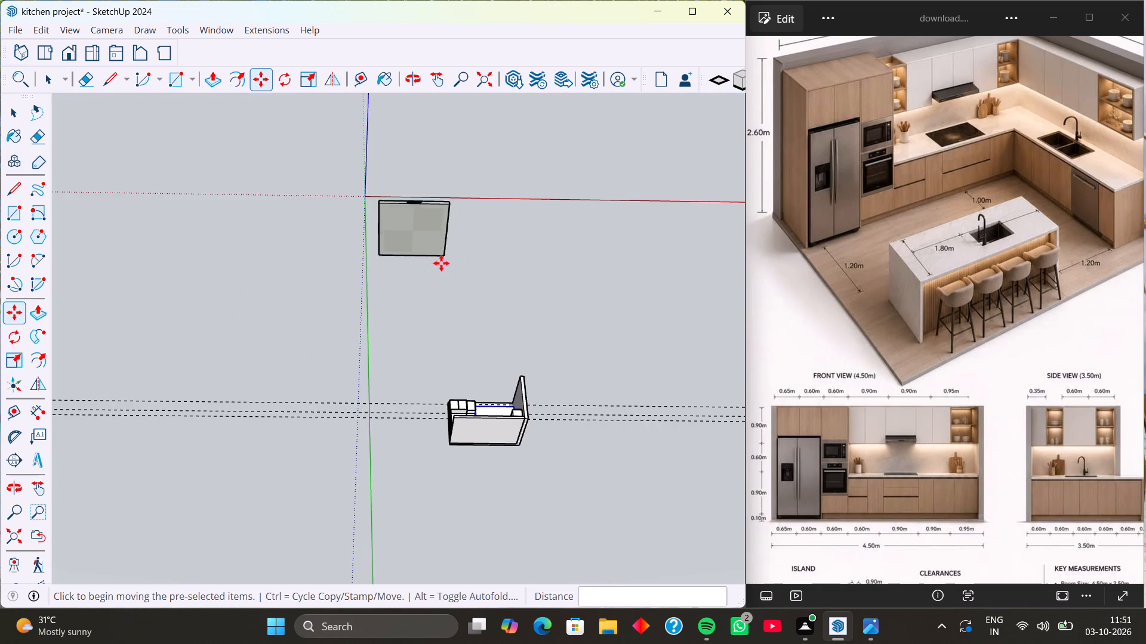
pyautogui.moveTo(437, 330); pyautogui.dragTo(448, 461, button='middle')
pyautogui.moveTo(504, 305); pyautogui.dragTo(488, 428, button='middle')
pyautogui.scroll(12, 504, 349)
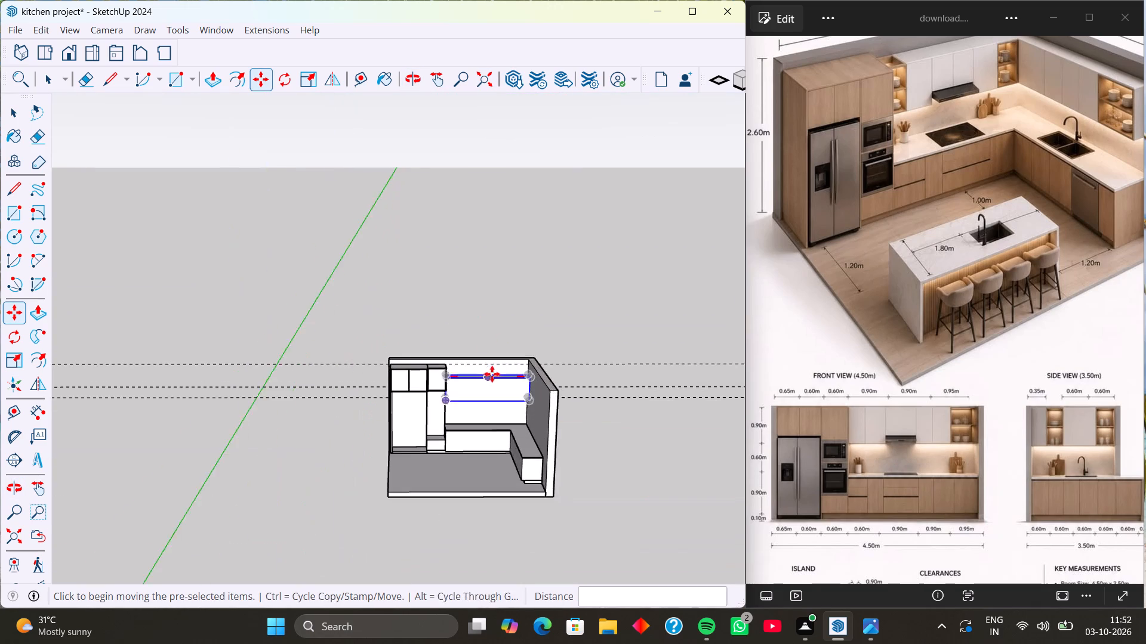
pyautogui.scroll(2, 492, 374)
pyautogui.press('space')
pyautogui.click(512, 308)
pyautogui.scroll(1, 506, 390)
pyautogui.moveTo(506, 390); pyautogui.dragTo(446, 383, button='middle')
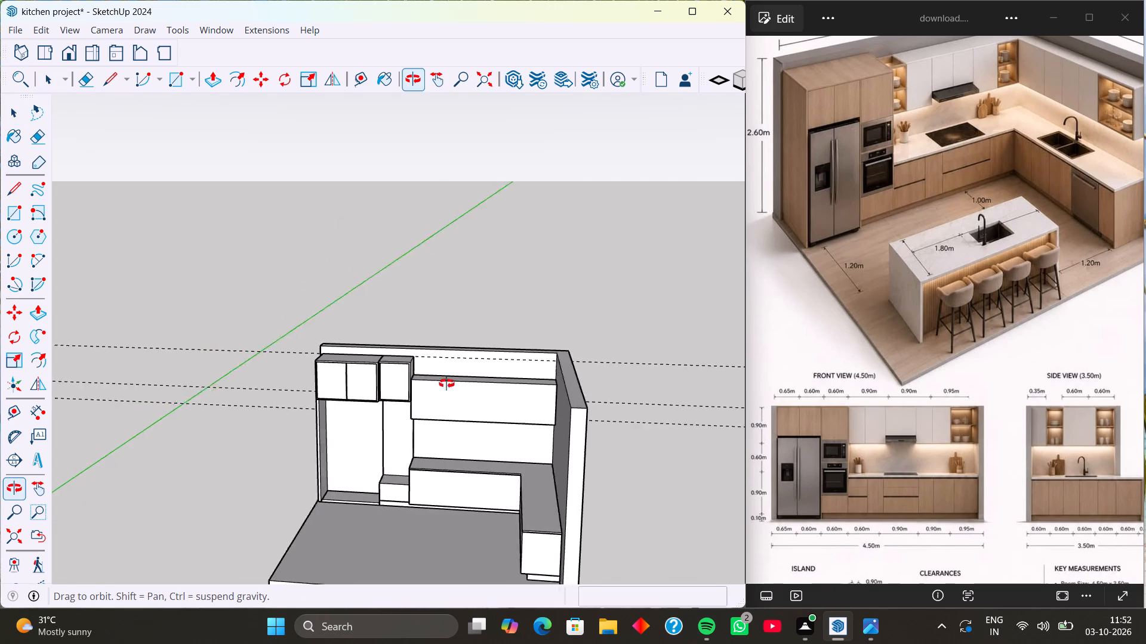
pyautogui.moveTo(446, 383); pyautogui.dragTo(442, 382, button='middle')
pyautogui.scroll(5, 445, 411)
pyautogui.moveTo(471, 411); pyautogui.dragTo(537, 387, button='middle')
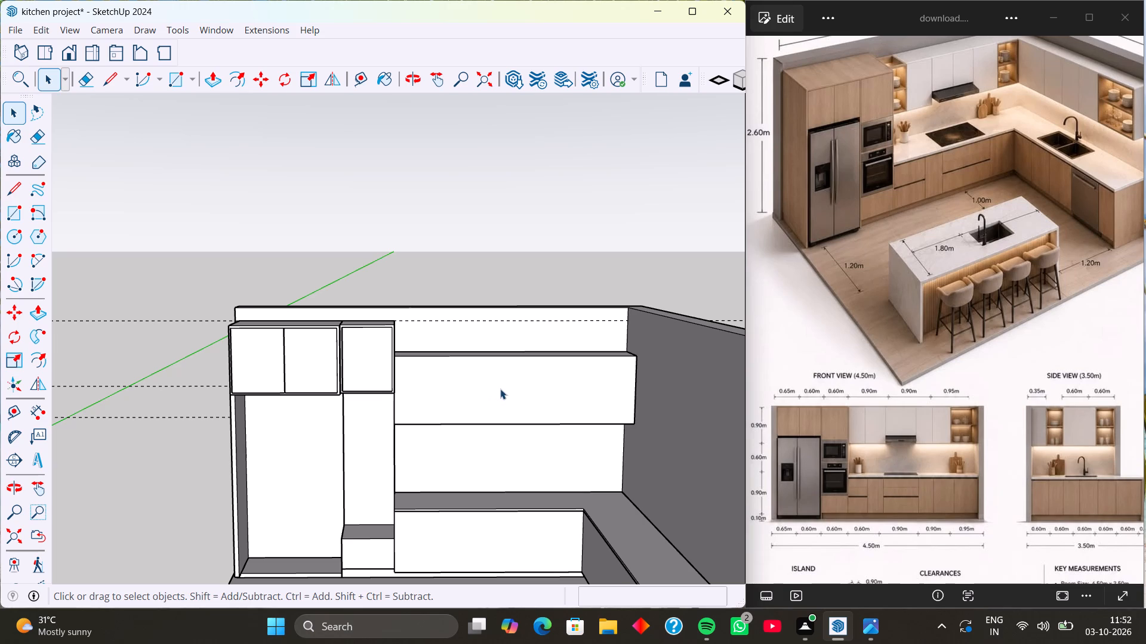
pyautogui.scroll(4, 476, 405)
pyautogui.scroll(-2, 476, 405)
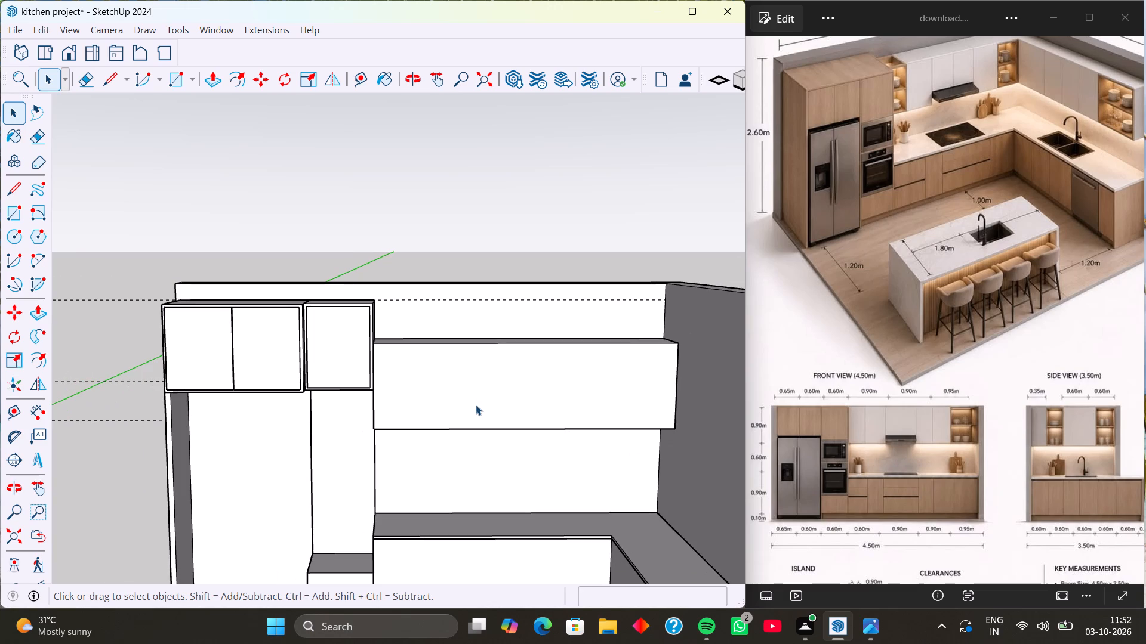
# Place a horizontal guide on the back wall 2' above the rear edge of the base cabinets' top.
pyautogui.click(476, 405)
pyautogui.moveTo(476, 405); pyautogui.dragTo(535, 376, button='middle')
pyautogui.moveTo(486, 396); pyautogui.dragTo(506, 392, button='middle')
pyautogui.moveTo(531, 416); pyautogui.dragTo(530, 404, button='middle')
pyautogui.press('m')
pyautogui.scroll(4, 598, 447)
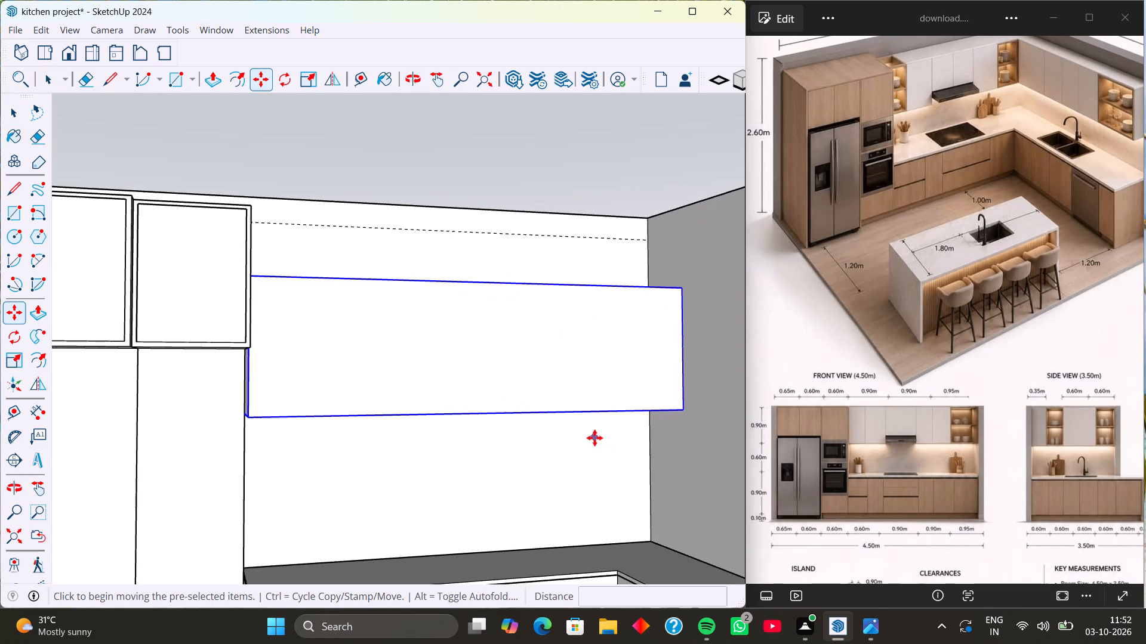
pyautogui.moveTo(589, 433); pyautogui.dragTo(569, 389, button='middle')
pyautogui.scroll(5, 615, 433)
pyautogui.scroll(-11, 534, 430)
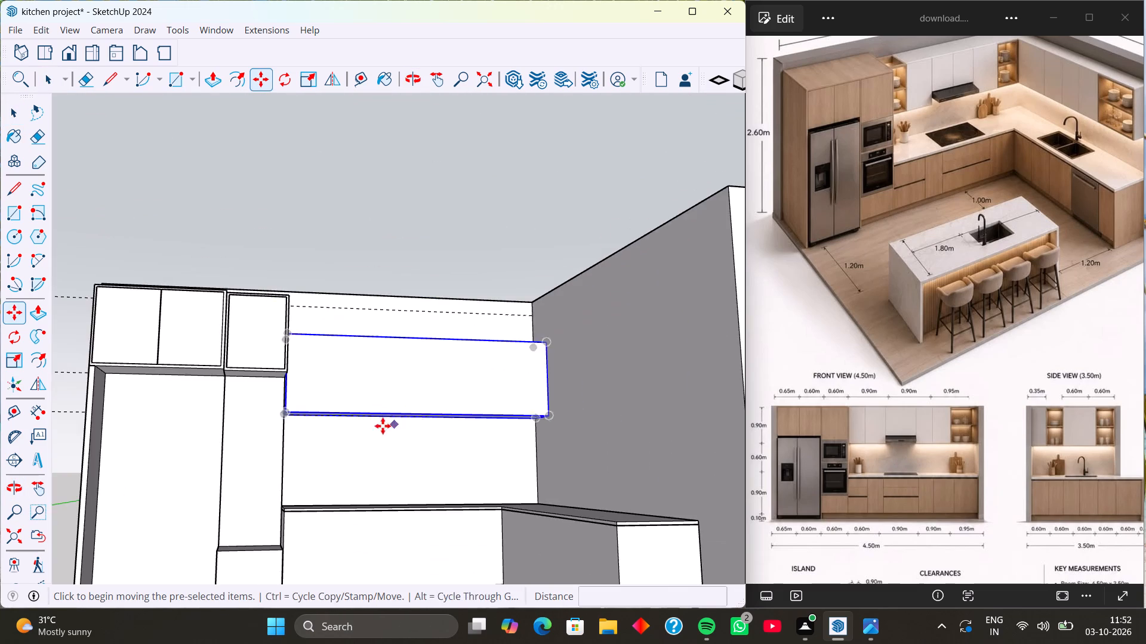
pyautogui.moveTo(435, 449); pyautogui.dragTo(412, 472, button='middle')
pyautogui.scroll(4, 554, 434)
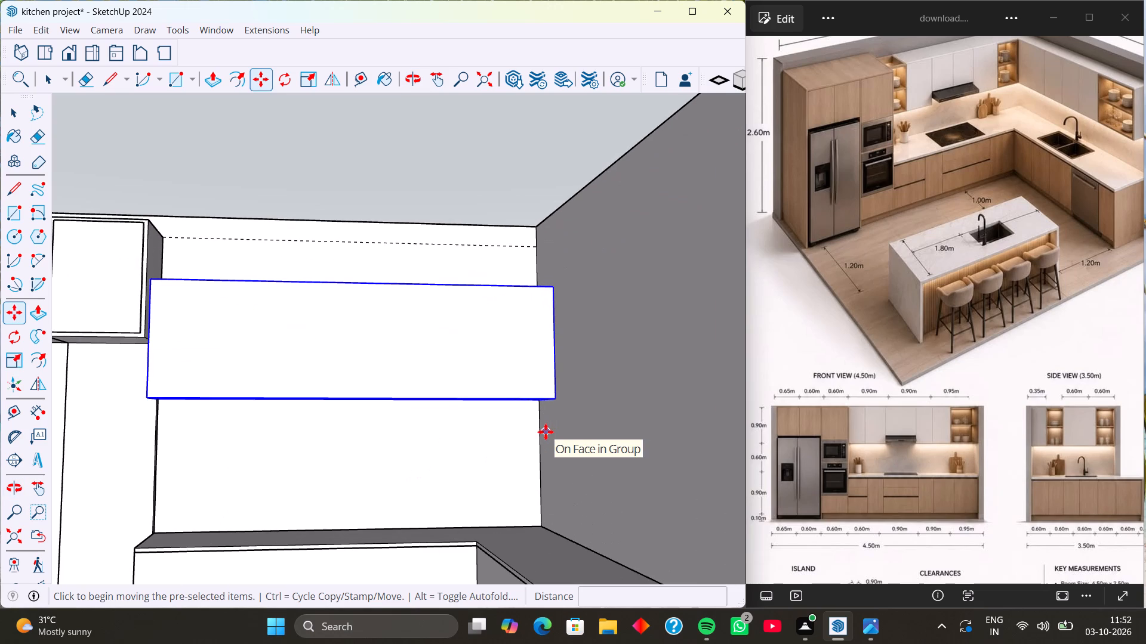
pyautogui.press('t')
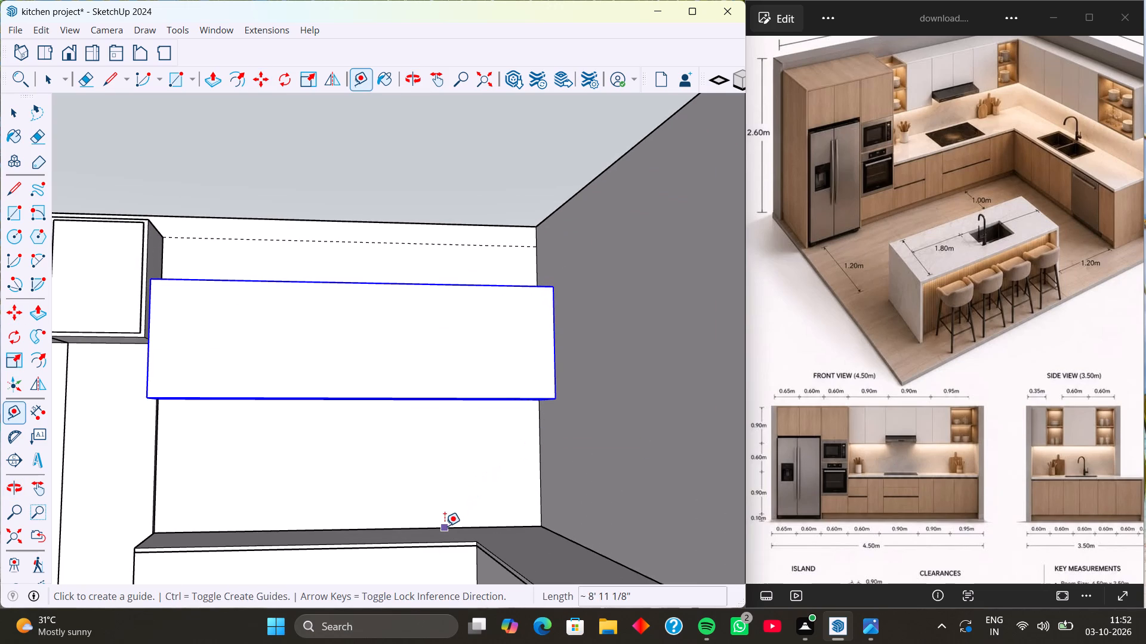
pyautogui.click(445, 526)
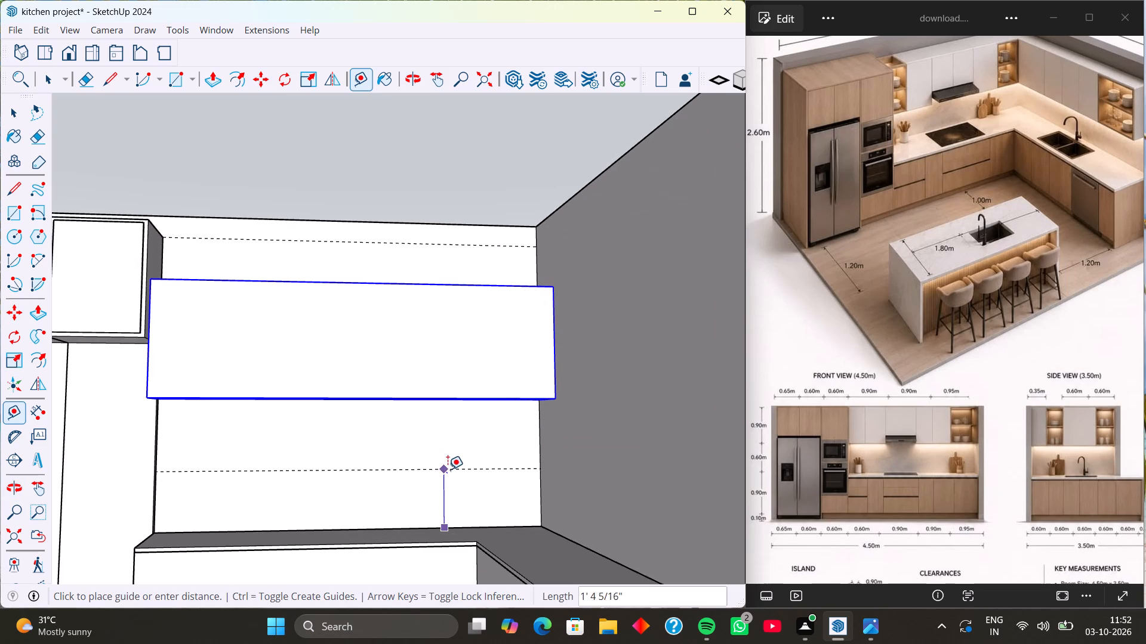
pyautogui.press('2')
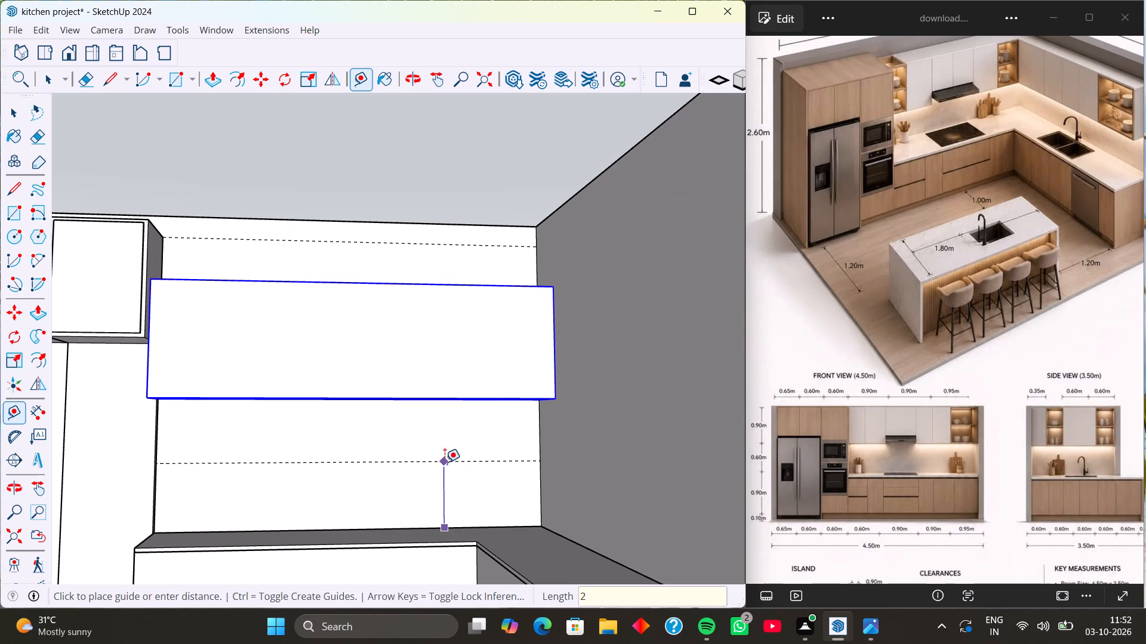
pyautogui.press("'")
pyautogui.press('Return')
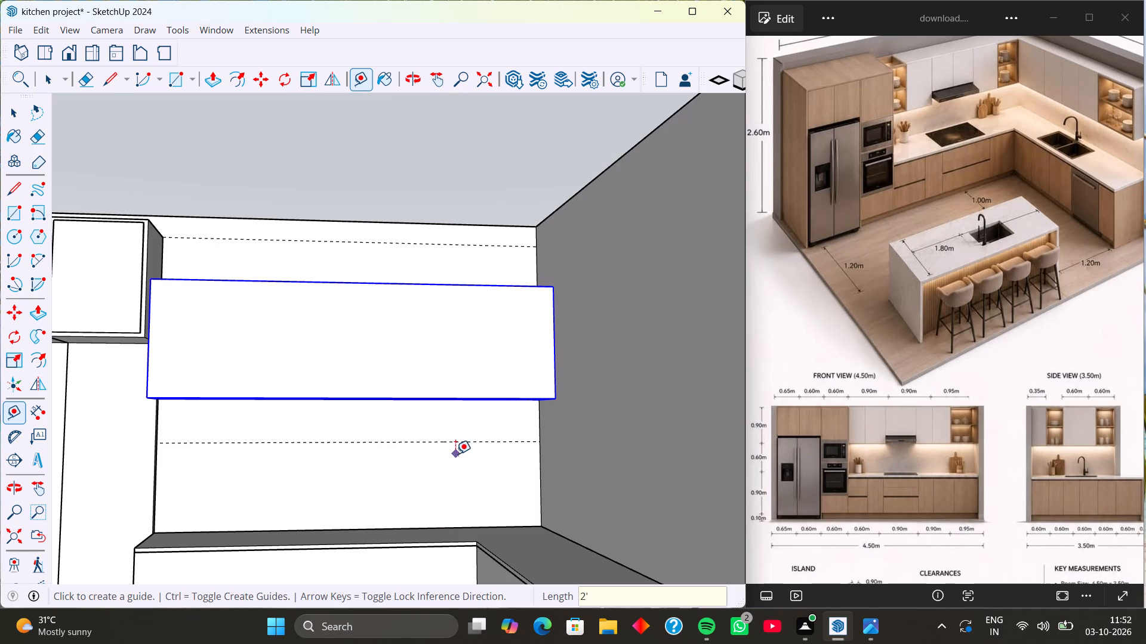
# Move the wall cabinet block straight down 1' so its rear bottom corner meets the 2' guide.
pyautogui.press('m')
pyautogui.scroll(5, 505, 417)
pyautogui.moveTo(519, 414); pyautogui.dragTo(535, 392, button='middle')
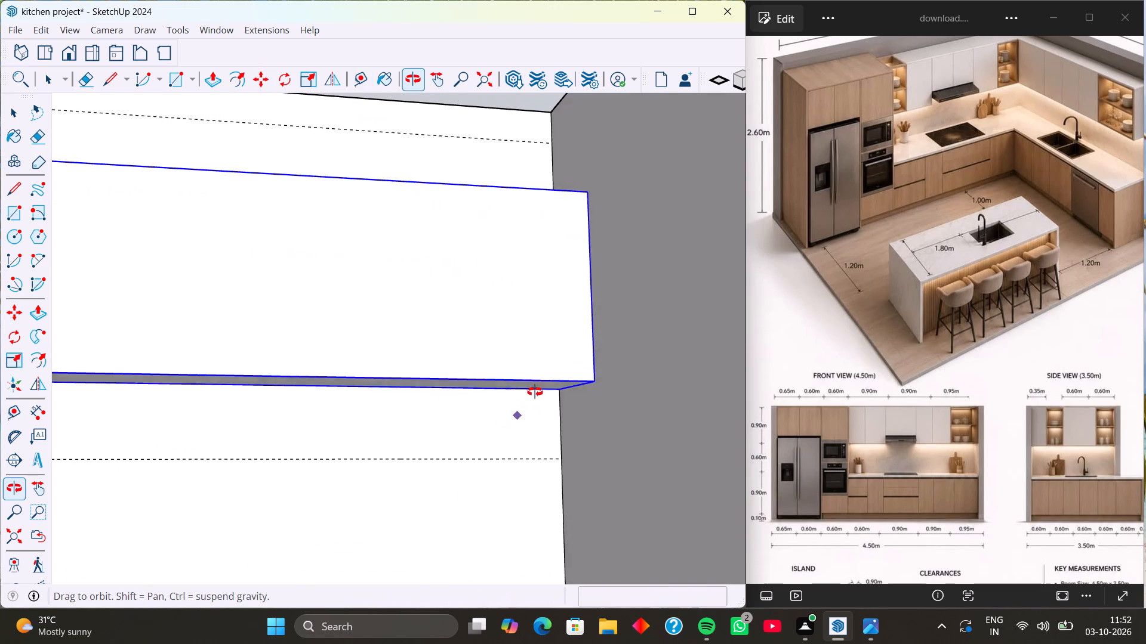
pyautogui.moveTo(535, 392); pyautogui.dragTo(537, 367, button='middle')
pyautogui.scroll(5, 546, 398)
pyautogui.click(568, 385)
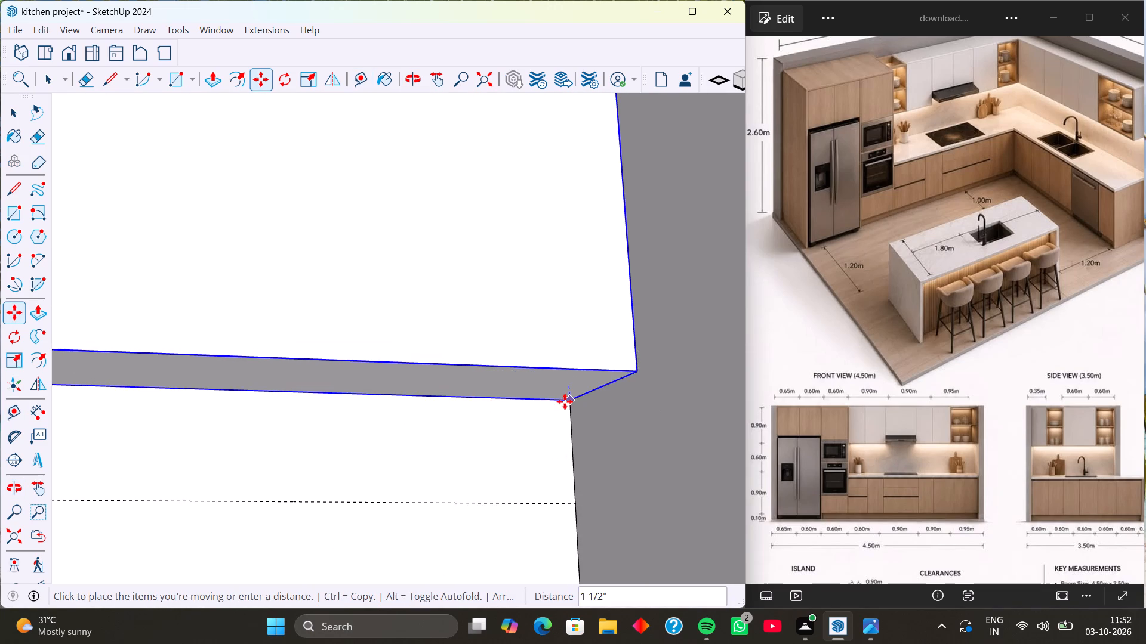
pyautogui.press('Up')
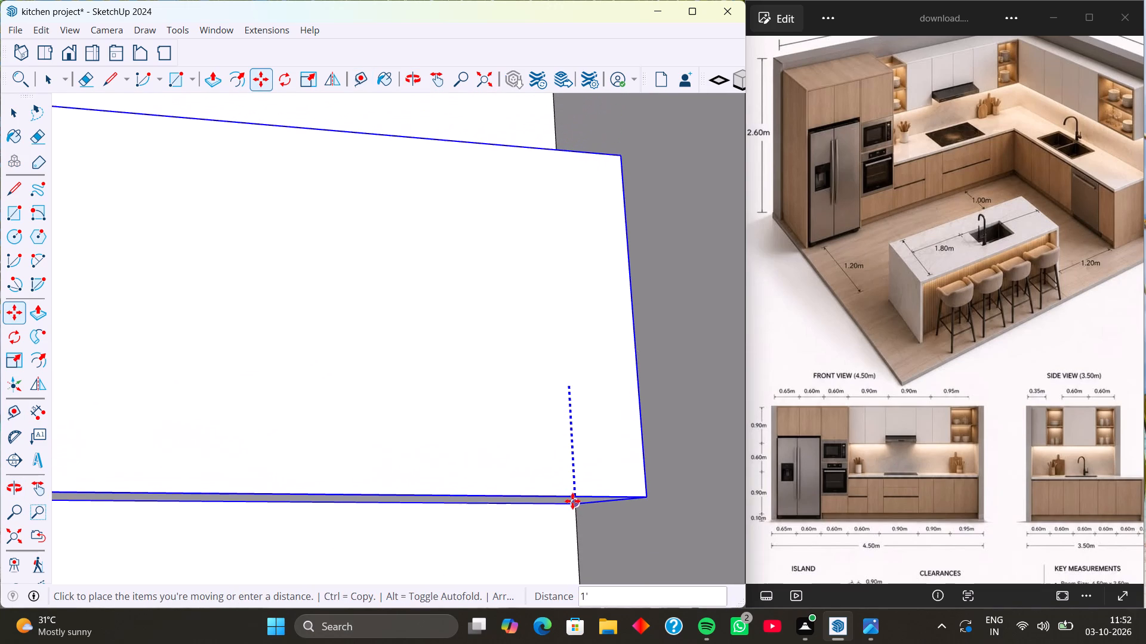
pyautogui.click(573, 503)
pyautogui.scroll(-6, 495, 426)
pyautogui.scroll(-6, 432, 430)
pyautogui.press('space')
pyautogui.scroll(-3, 426, 414)
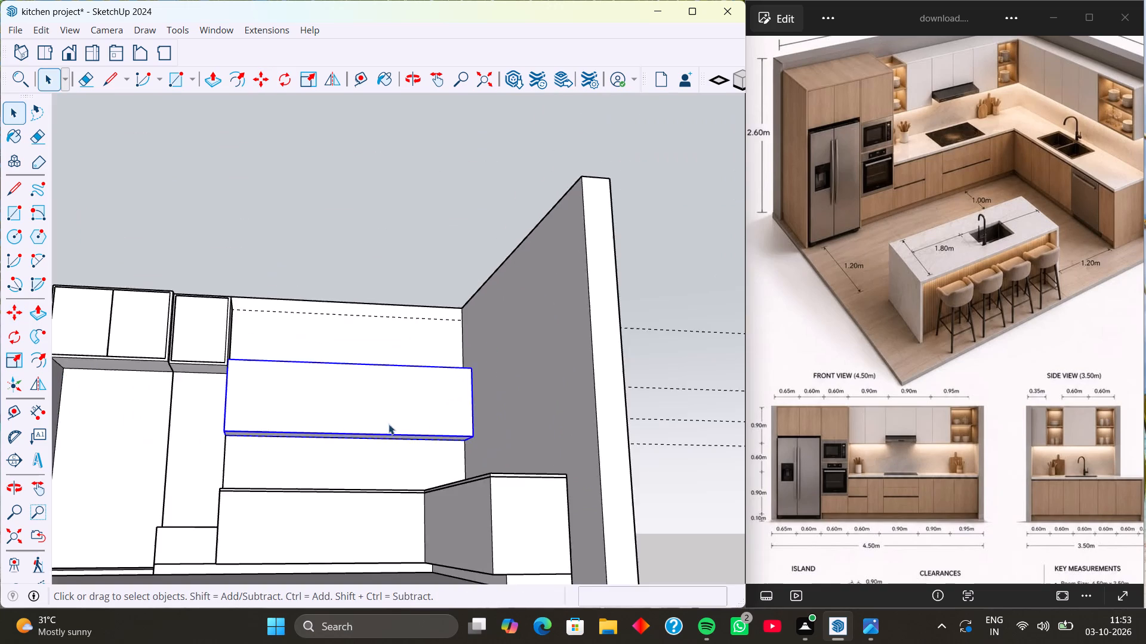
pyautogui.scroll(-8, 389, 424)
pyautogui.moveTo(356, 421); pyautogui.dragTo(340, 501, button='middle')
pyautogui.click(579, 461)
# Examine the wall cabinet block's position over the base cabinets from above, the side and below.
pyautogui.moveTo(369, 389); pyautogui.dragTo(368, 465, button='middle')
pyautogui.scroll(6, 338, 391)
pyautogui.moveTo(338, 390); pyautogui.dragTo(427, 385, button='middle')
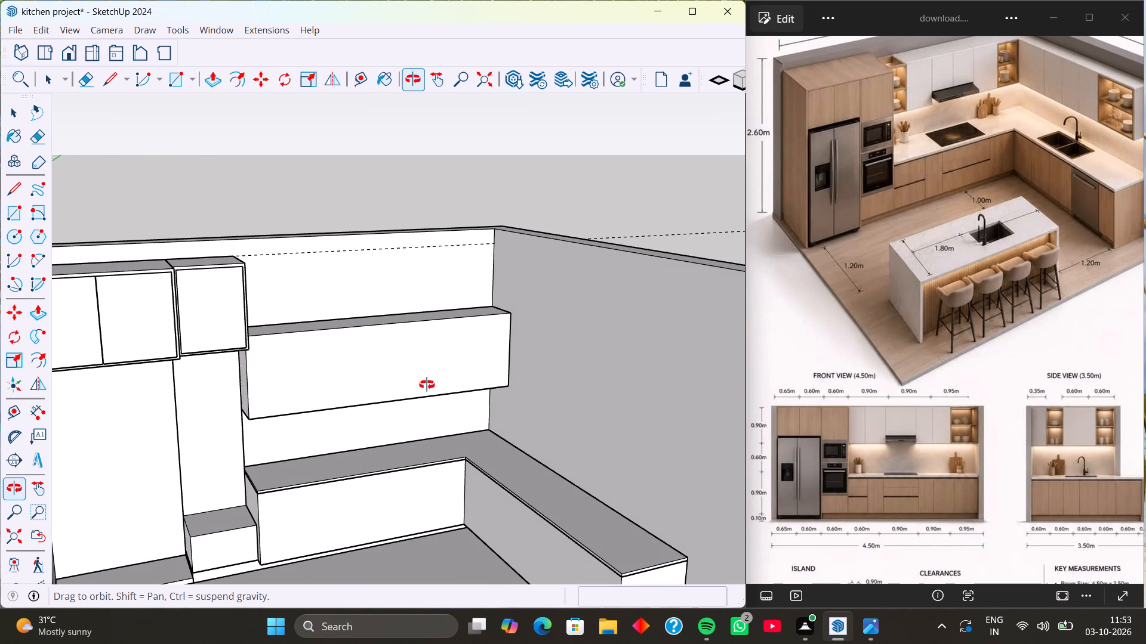
pyautogui.moveTo(427, 385); pyautogui.dragTo(325, 395, button='middle')
pyautogui.scroll(7, 384, 407)
pyautogui.moveTo(399, 373); pyautogui.dragTo(406, 221, button='middle')
pyautogui.scroll(1, 399, 373)
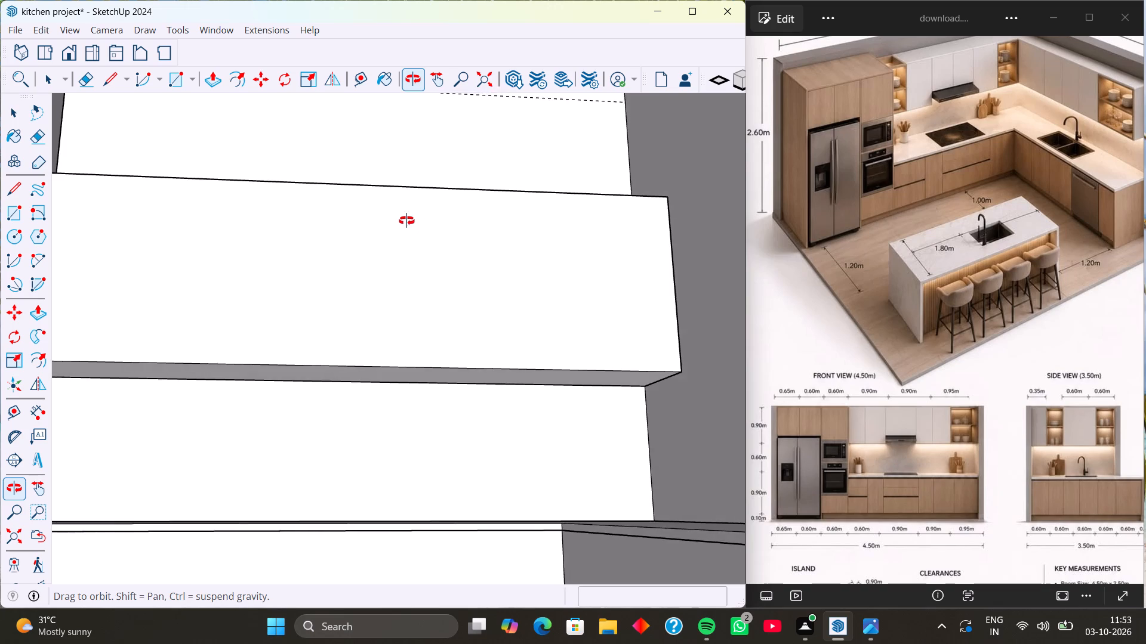
pyautogui.moveTo(406, 221); pyautogui.dragTo(395, 383, button='middle')
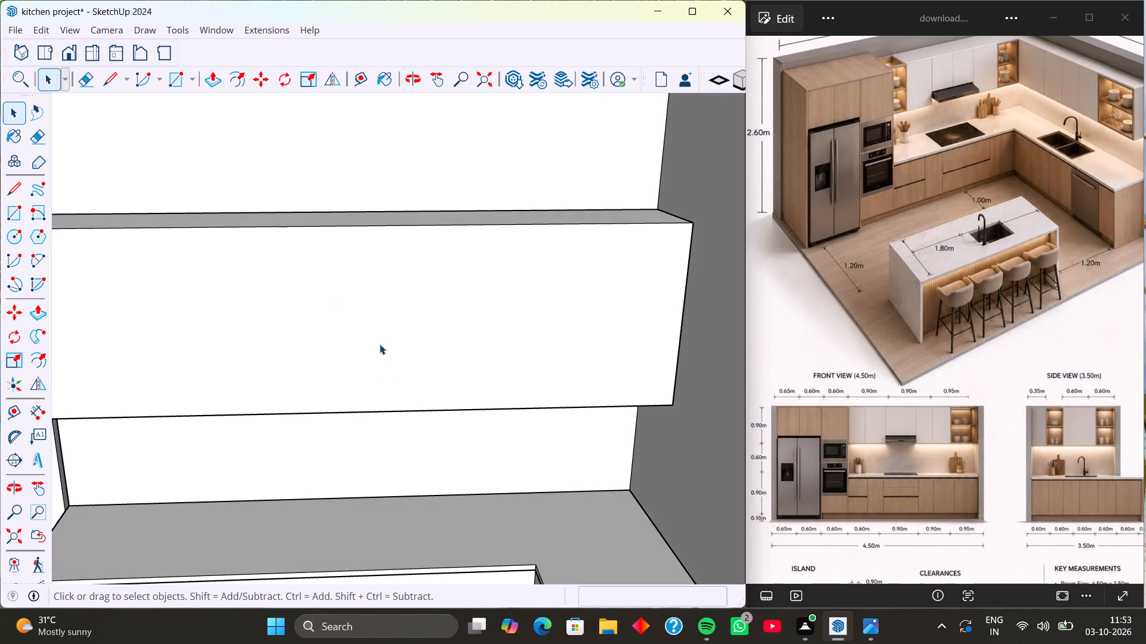
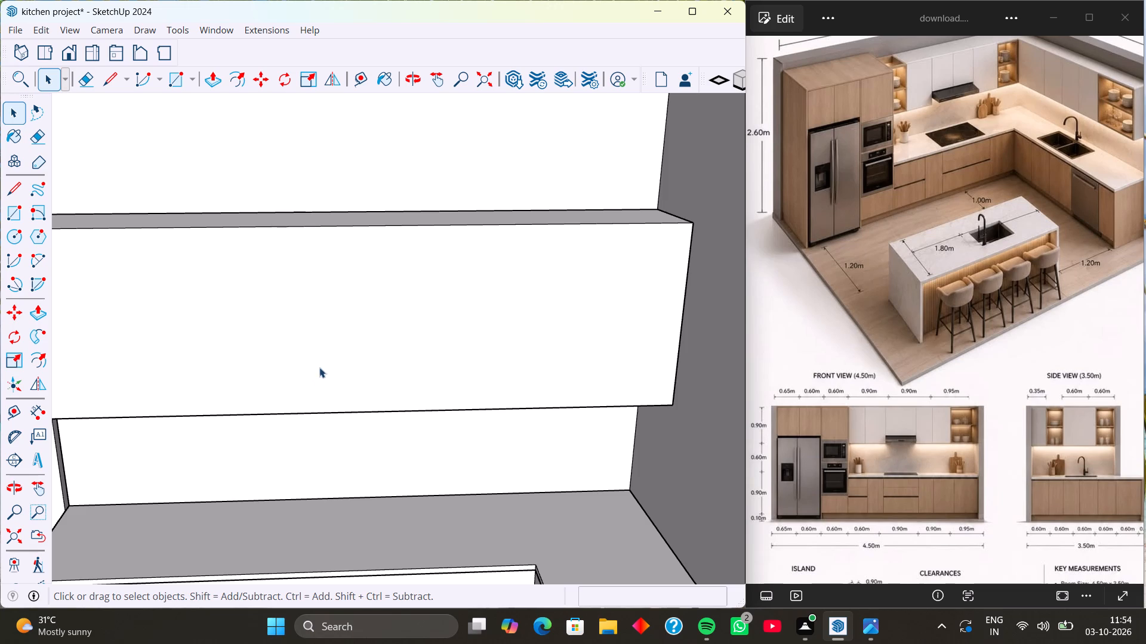
# Examine the wall cabinet block's position against the tall cabinets, base cabinets and walls across the whole kitchen.
pyautogui.scroll(-8, 215, 407)
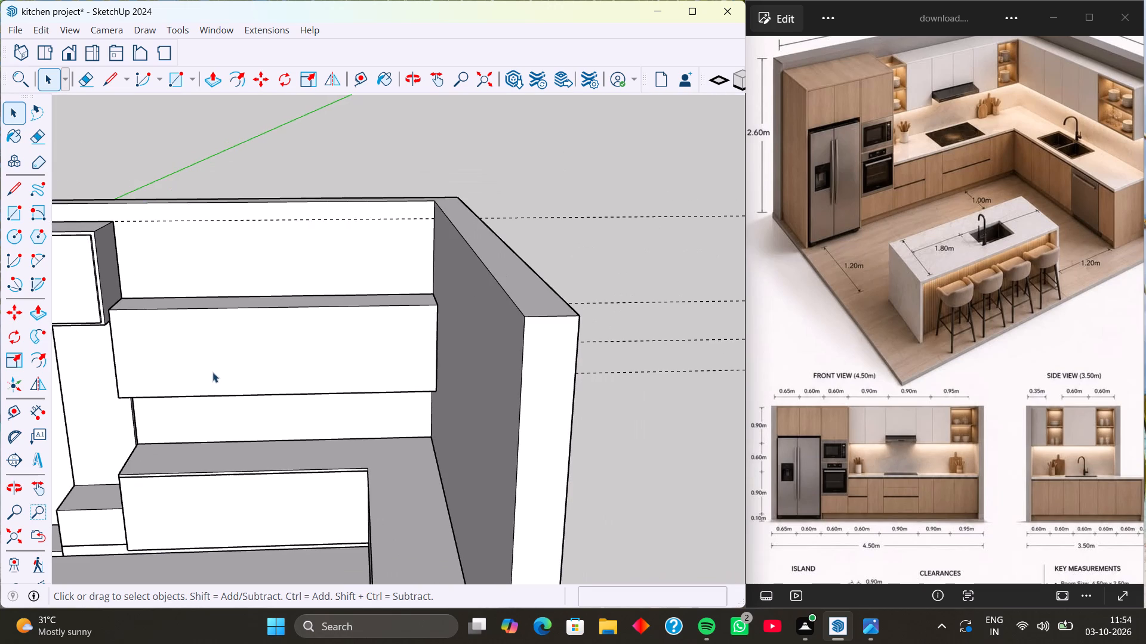
pyautogui.keyDown('shift'); pyautogui.moveTo(202, 354); pyautogui.dragTo(397, 315, button='middle'); pyautogui.keyUp('shift')
pyautogui.moveTo(397, 316); pyautogui.dragTo(485, 309, button='middle')
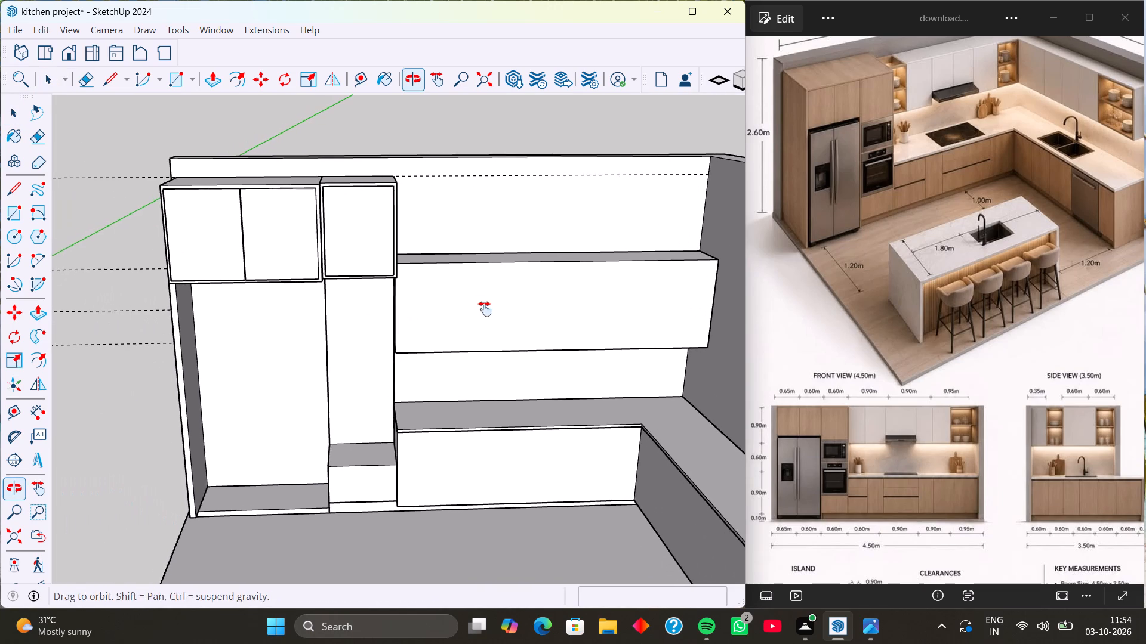
pyautogui.moveTo(485, 309); pyautogui.dragTo(487, 308, button='middle')
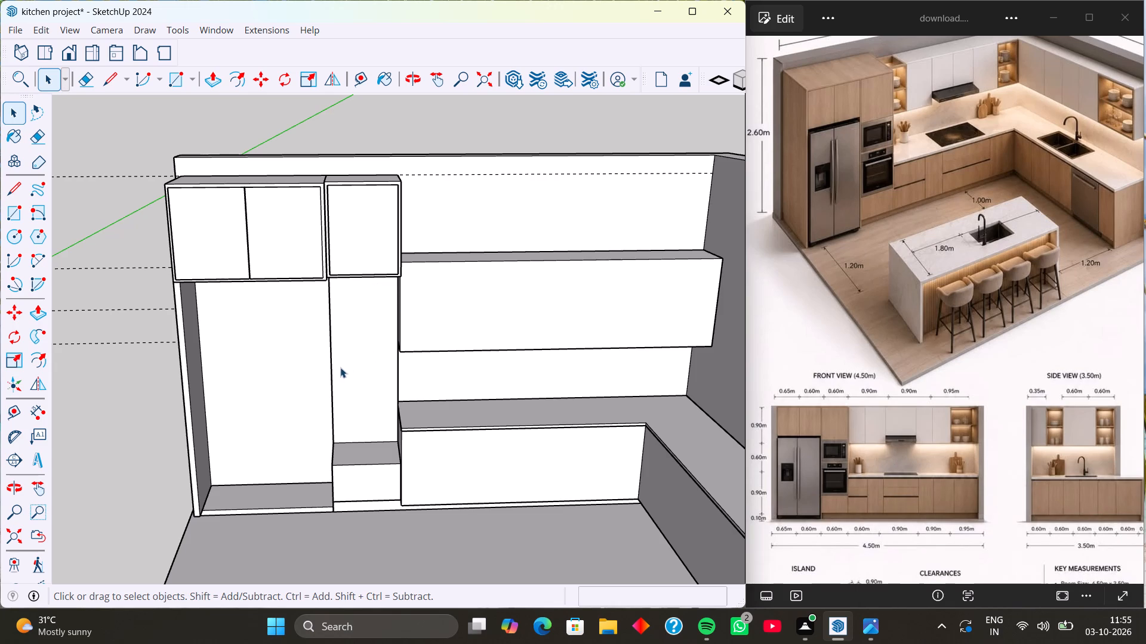
pyautogui.scroll(-4, 346, 368)
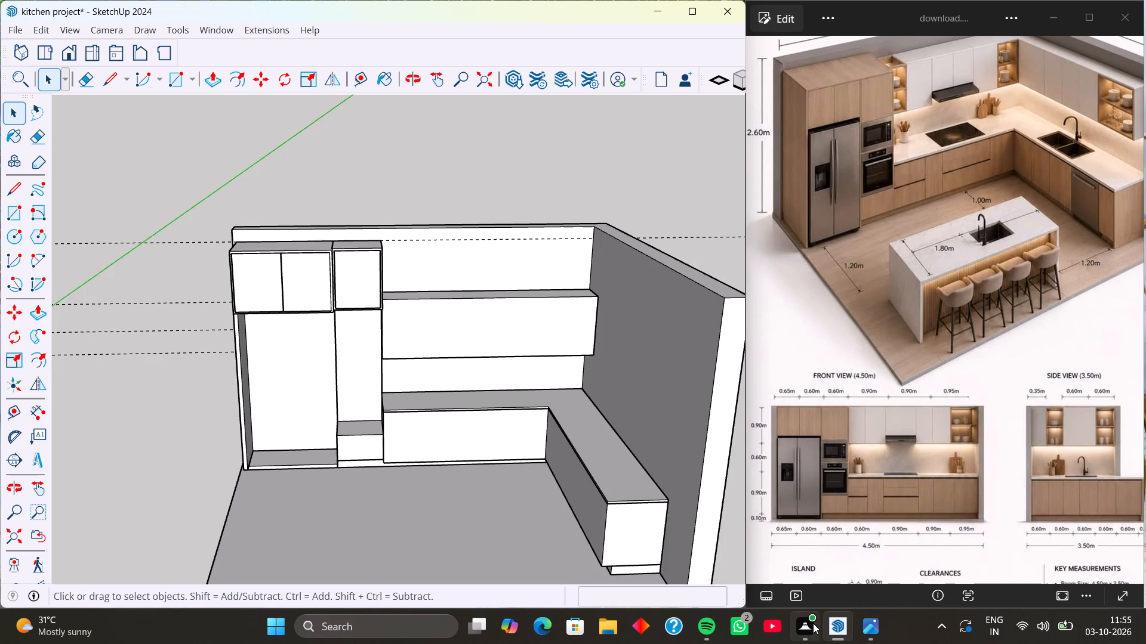
pyautogui.scroll(-1, 423, 428)
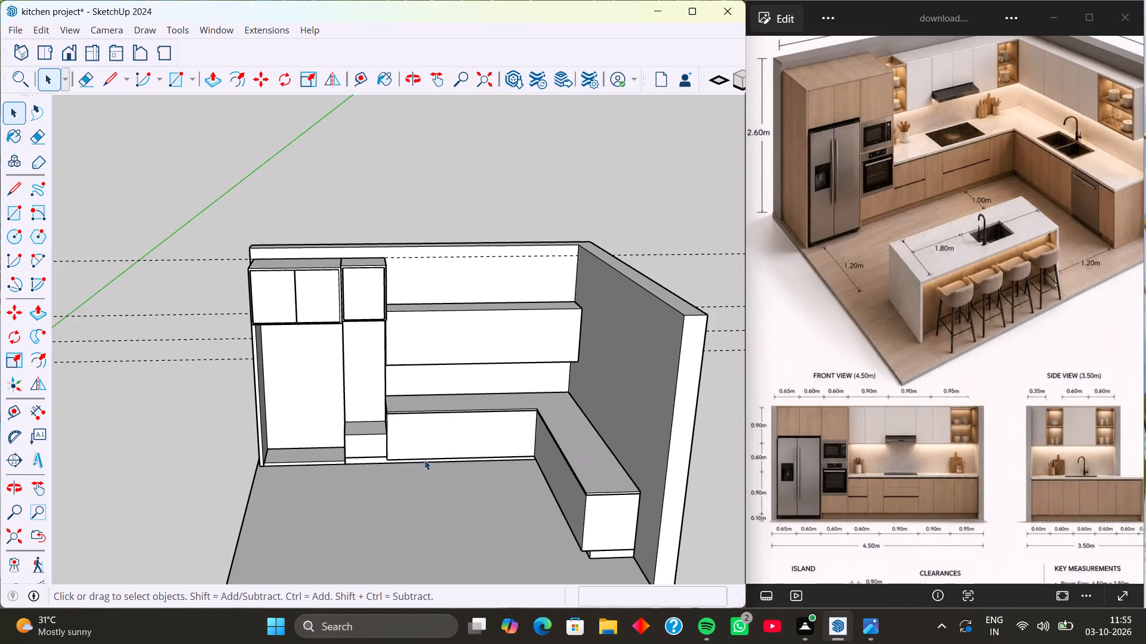
pyautogui.moveTo(424, 460); pyautogui.dragTo(524, 448, button='middle')
pyautogui.moveTo(417, 405); pyautogui.dragTo(293, 388, button='middle')
pyautogui.moveTo(327, 386); pyautogui.dragTo(304, 389, button='middle')
pyautogui.scroll(-1, 300, 388)
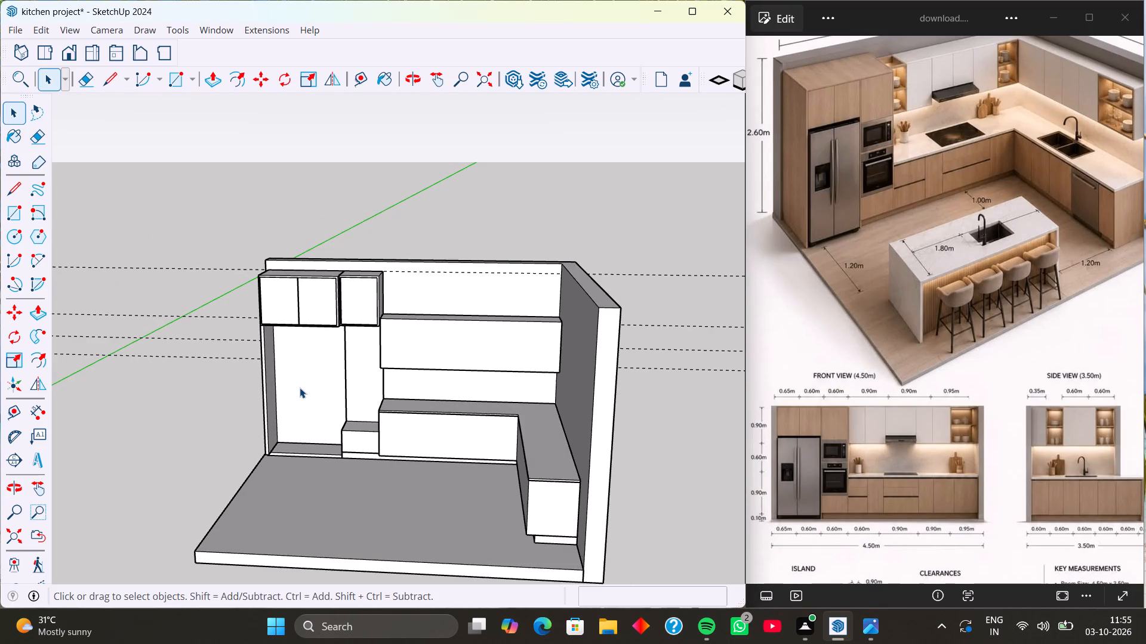
pyautogui.scroll(-1, 300, 388)
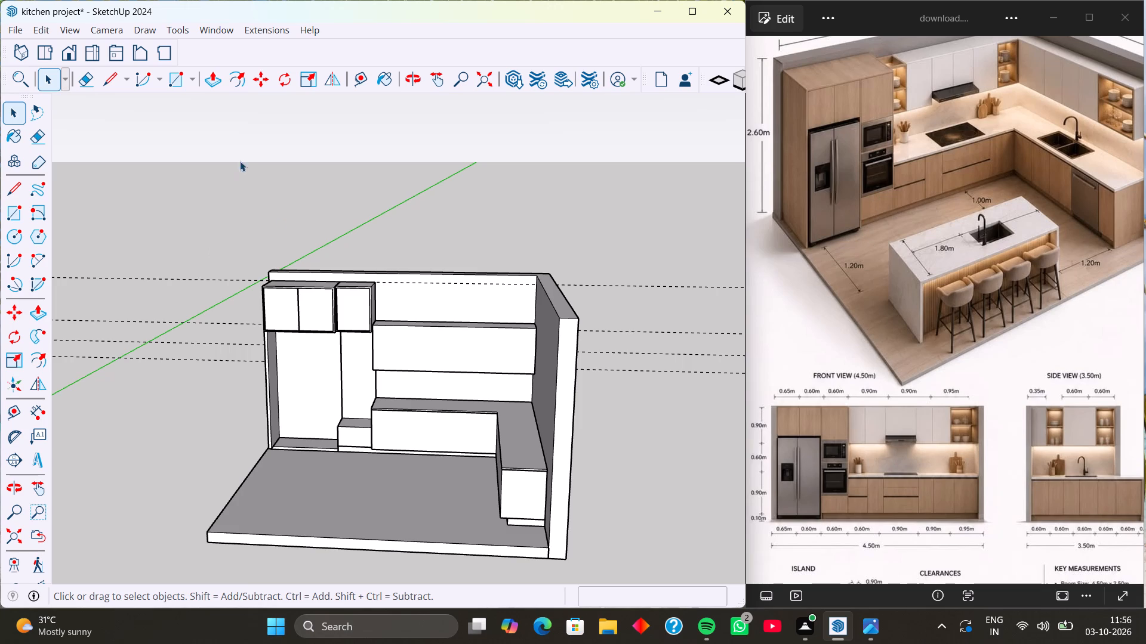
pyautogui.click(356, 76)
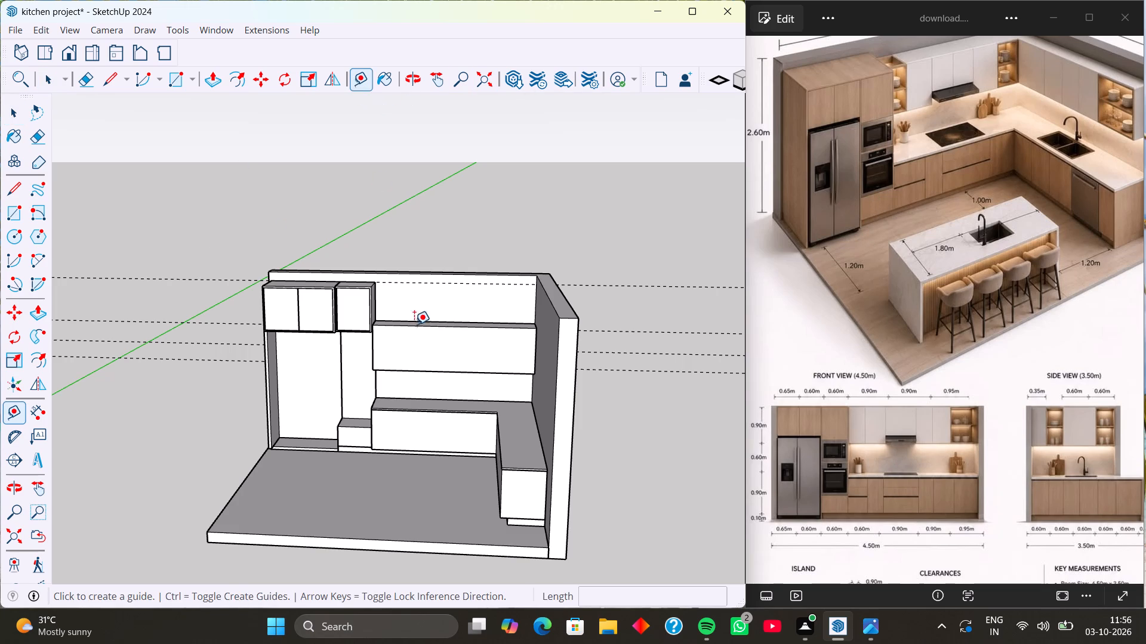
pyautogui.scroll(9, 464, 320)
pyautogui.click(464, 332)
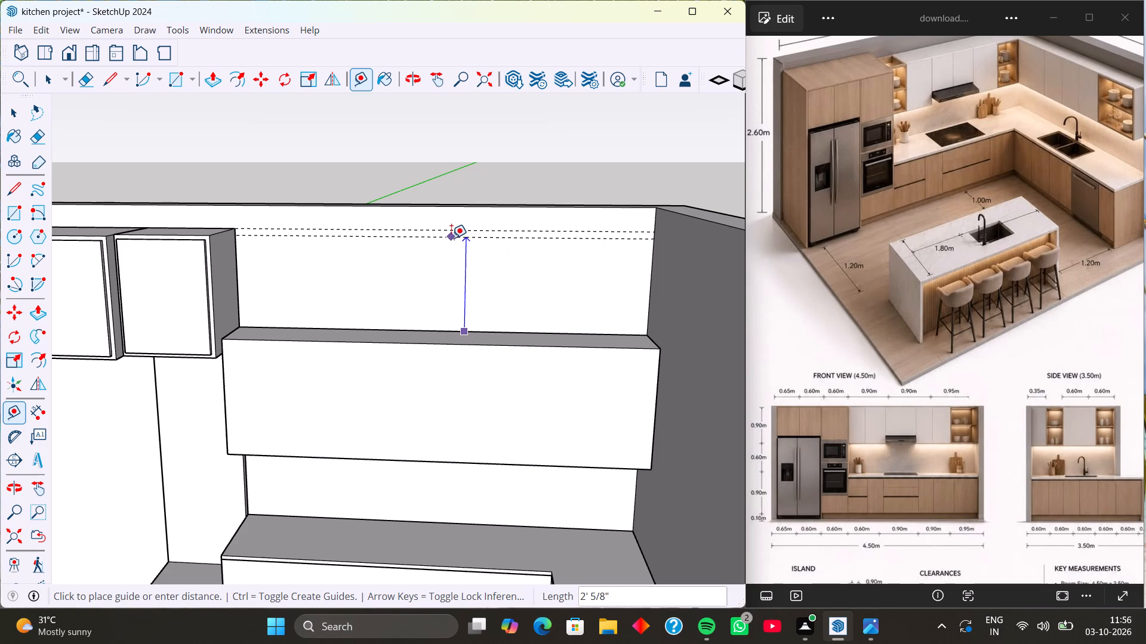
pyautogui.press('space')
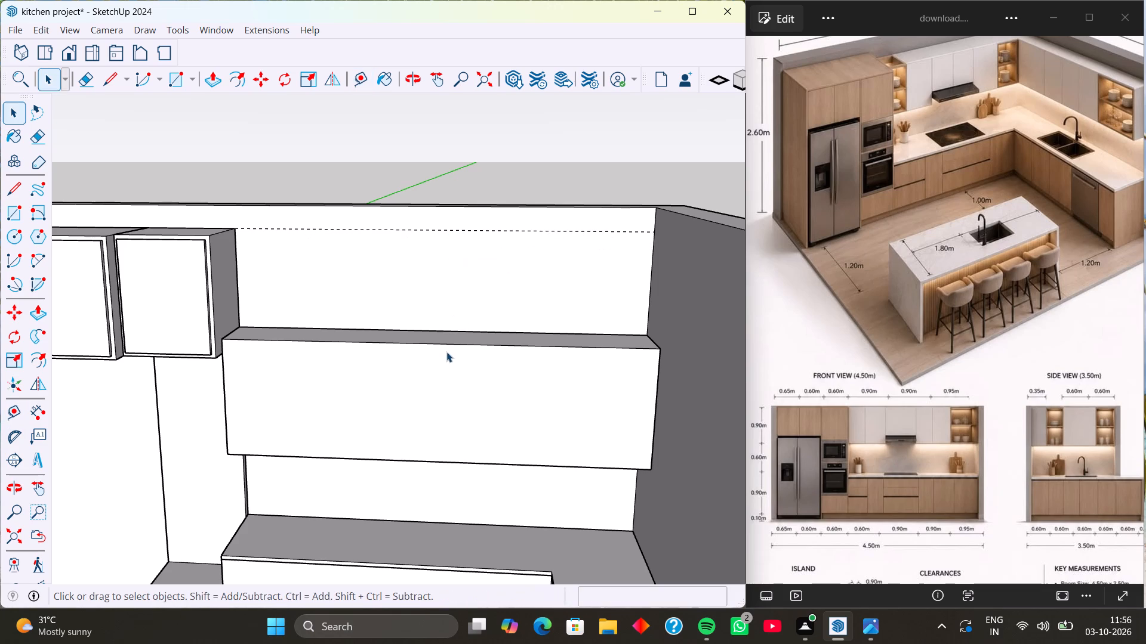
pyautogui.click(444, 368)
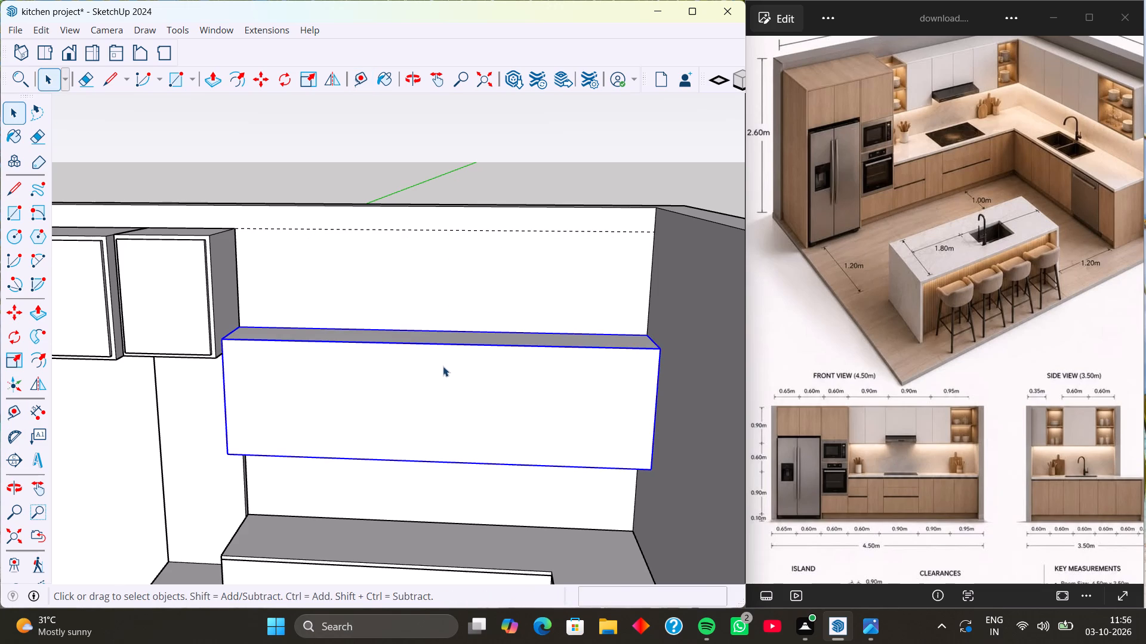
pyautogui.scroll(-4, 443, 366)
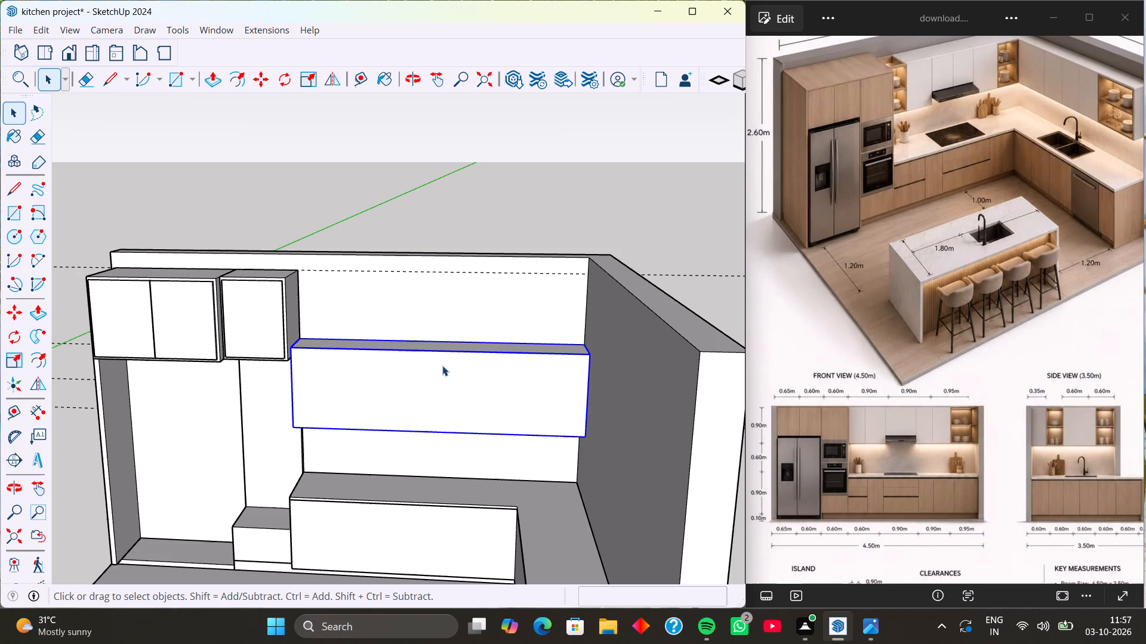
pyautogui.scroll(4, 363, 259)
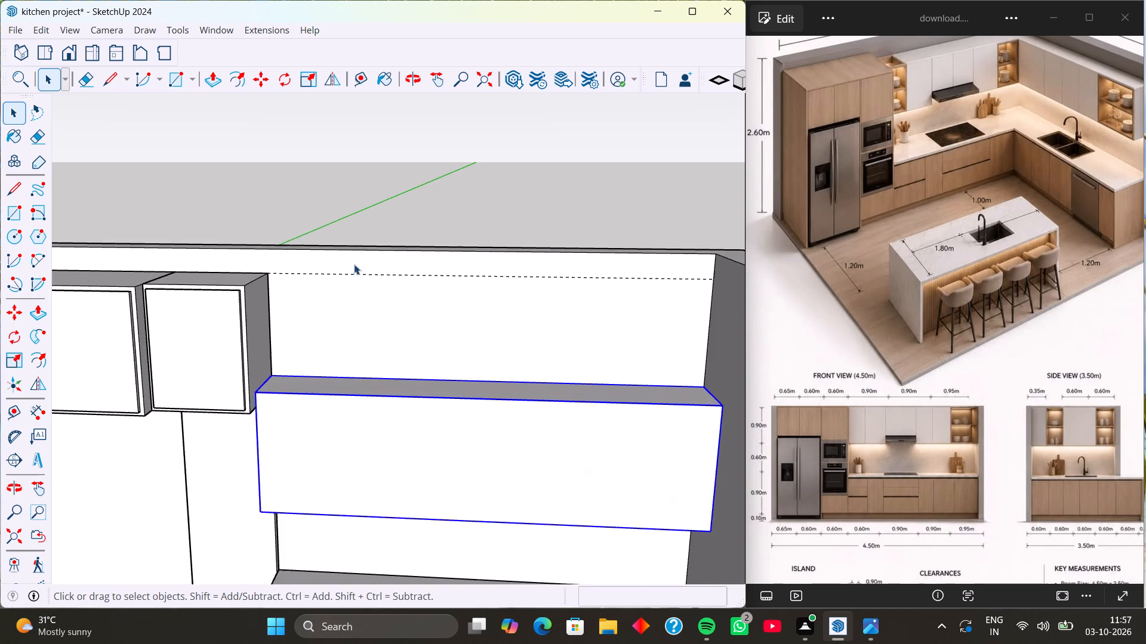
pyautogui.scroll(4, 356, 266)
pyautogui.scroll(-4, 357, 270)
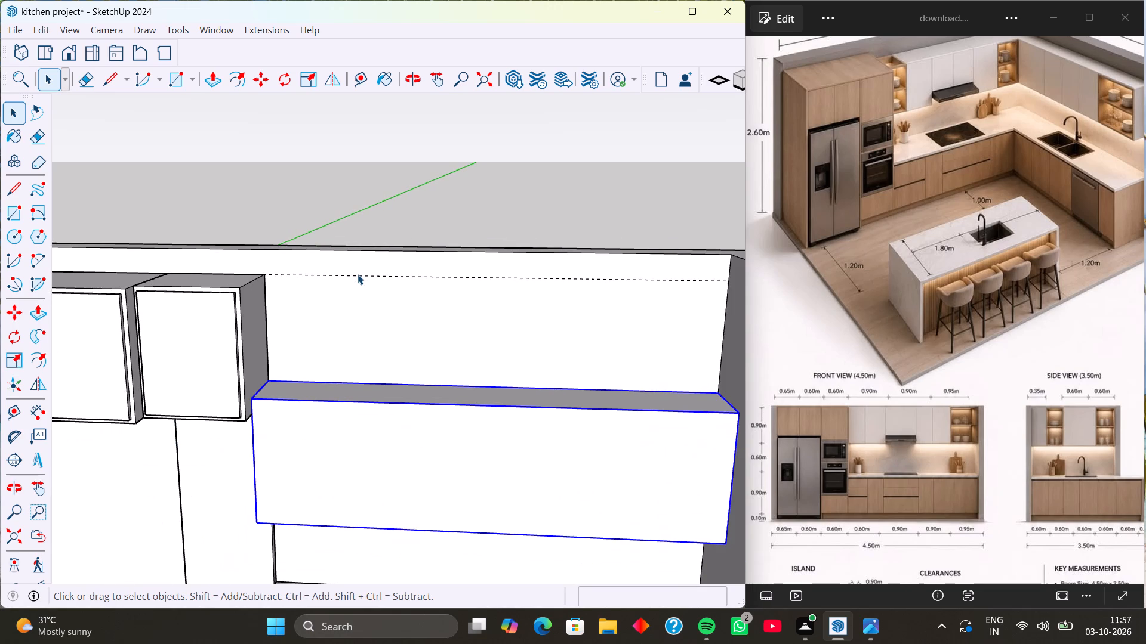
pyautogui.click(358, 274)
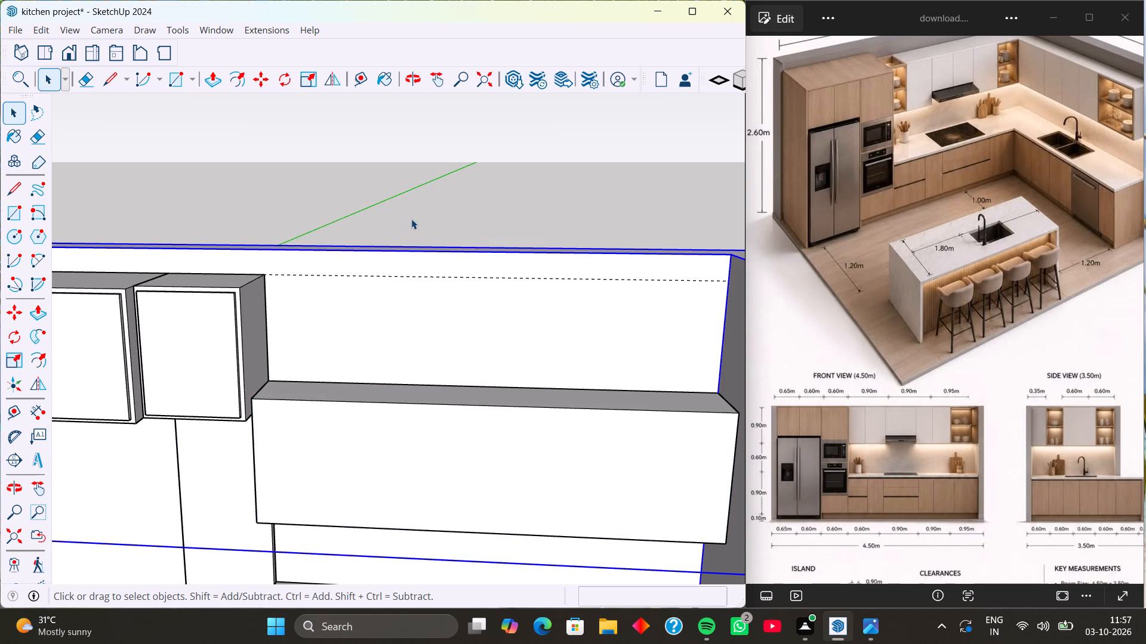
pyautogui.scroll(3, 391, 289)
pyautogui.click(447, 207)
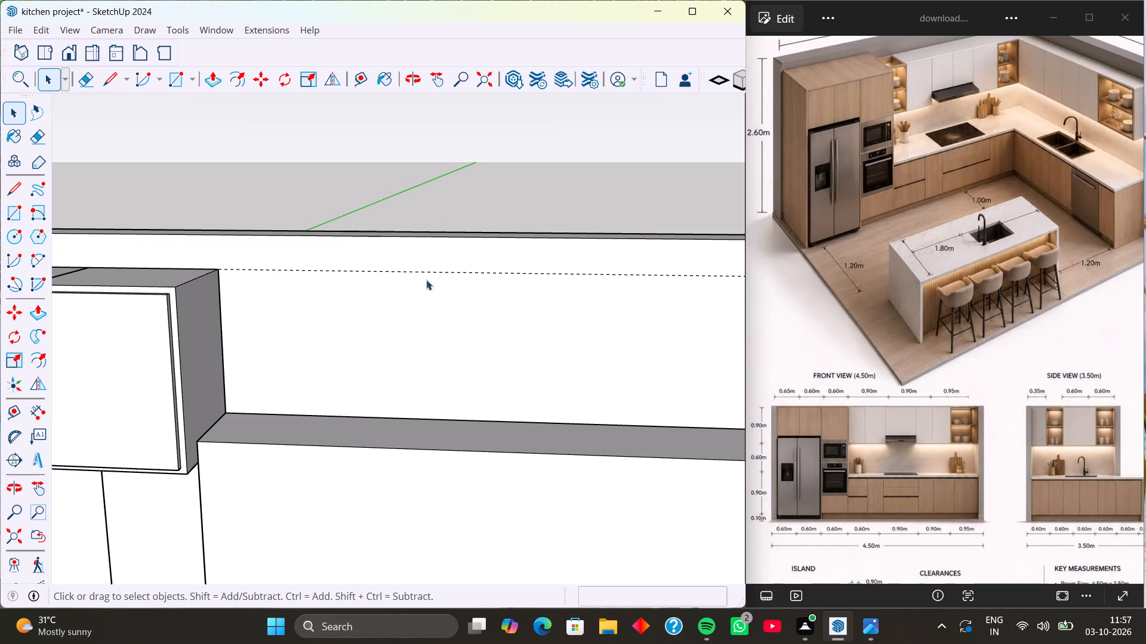
# Place a horizontal guide on the back wall 1' below the wall's front top edge.
pyautogui.click(361, 76)
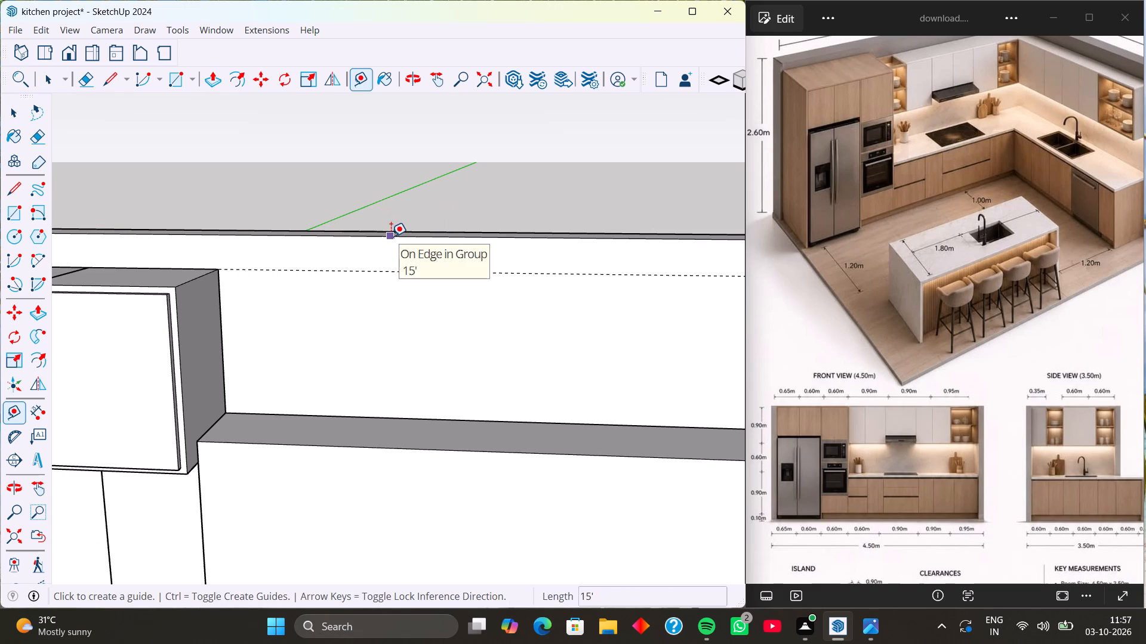
pyautogui.click(391, 236)
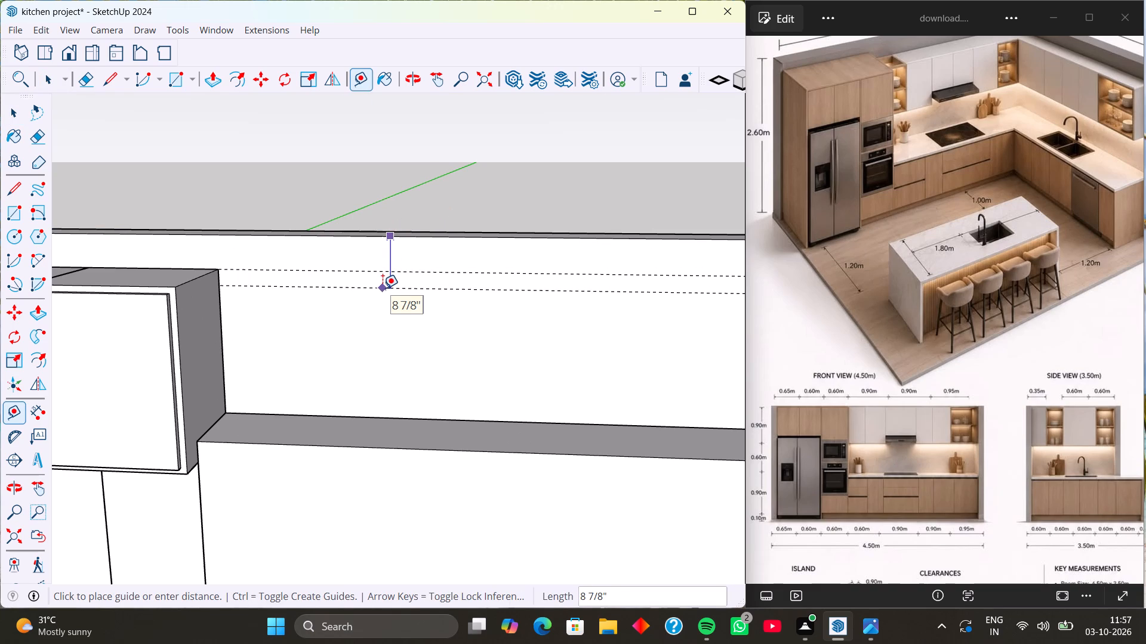
pyautogui.write("1'")
pyautogui.press('Return')
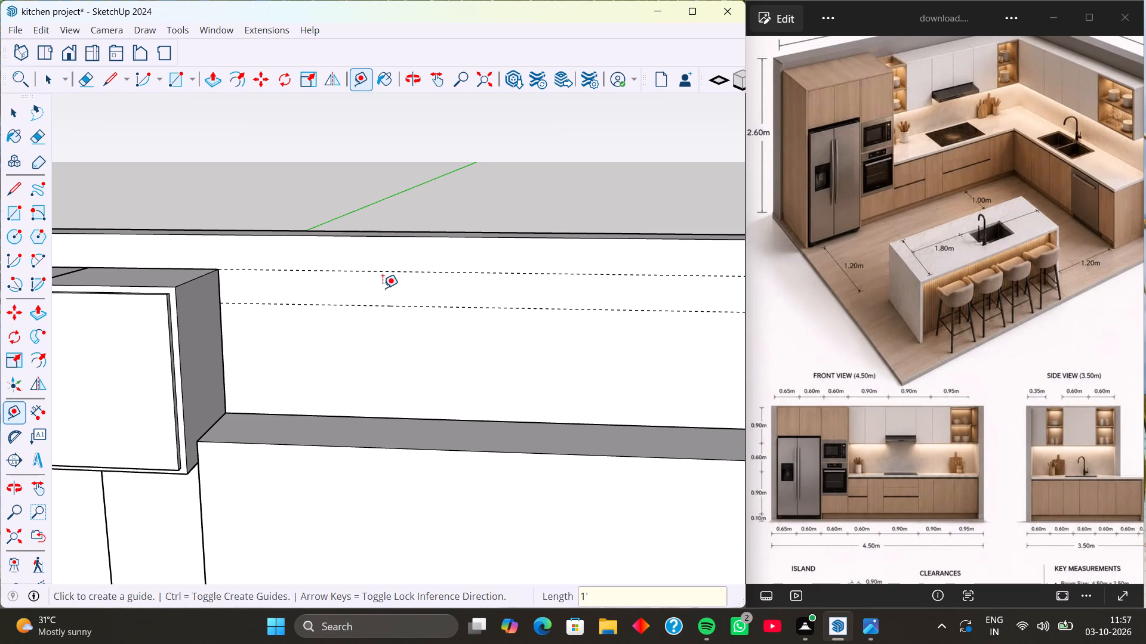
pyautogui.scroll(-5, 365, 274)
pyautogui.moveTo(427, 306); pyautogui.dragTo(469, 305, button='middle')
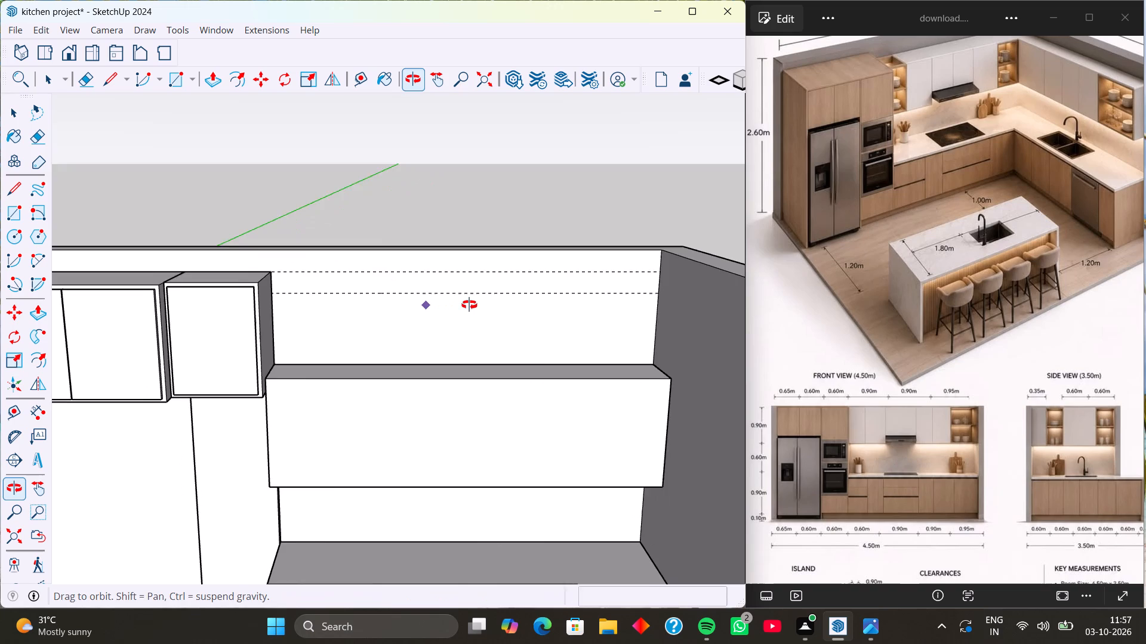
pyautogui.moveTo(469, 305); pyautogui.dragTo(480, 302, button='middle')
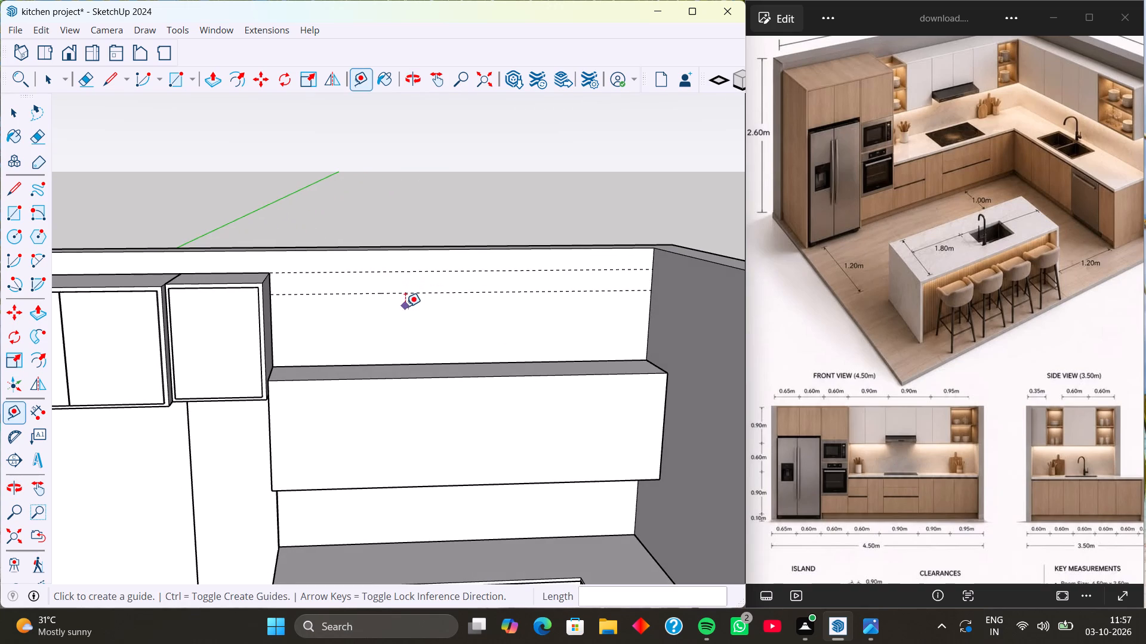
pyautogui.press('space')
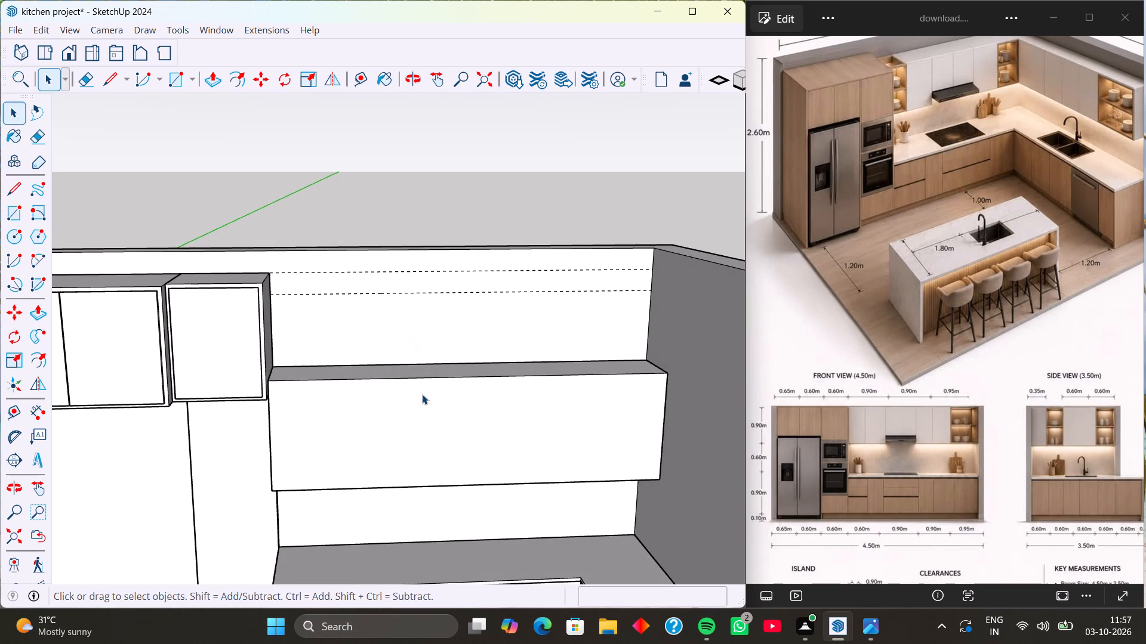
# Examine the wall cabinet block and the tall cabinets' tops against the guides on the back wall.
pyautogui.click(422, 394)
pyautogui.moveTo(354, 397); pyautogui.dragTo(441, 371, button='middle')
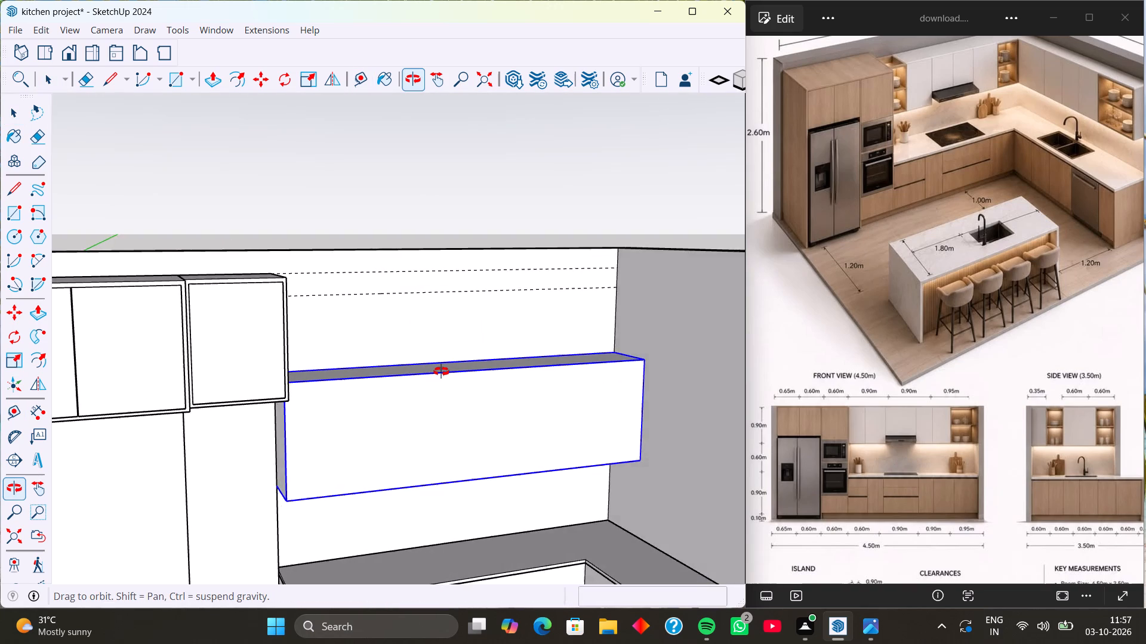
pyautogui.moveTo(441, 371); pyautogui.dragTo(318, 456, button='middle')
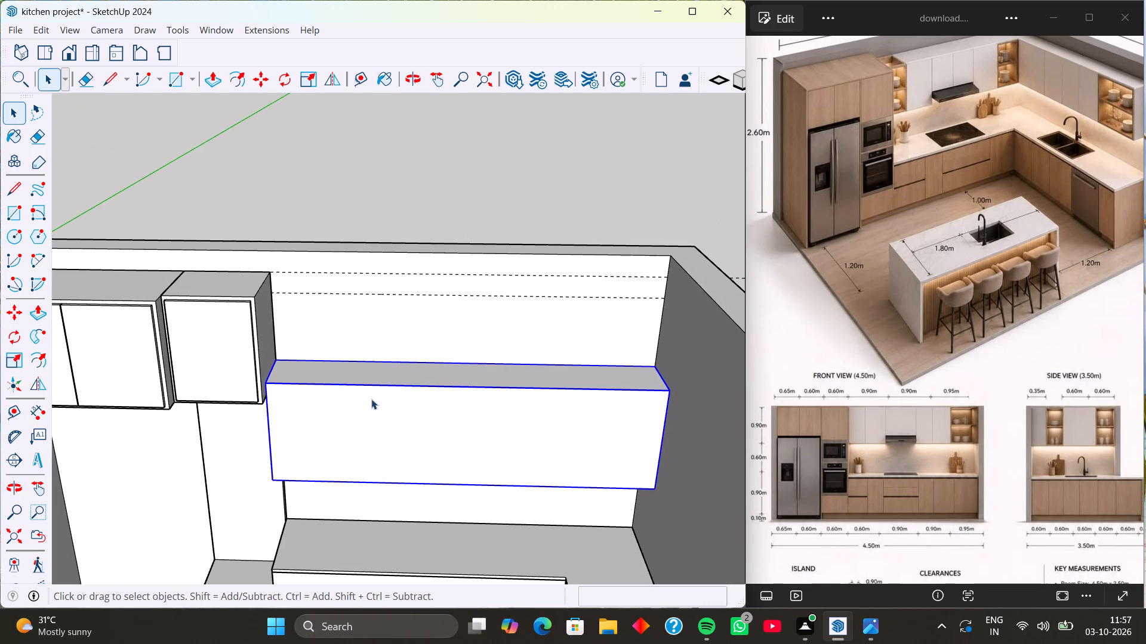
pyautogui.scroll(-2, 363, 376)
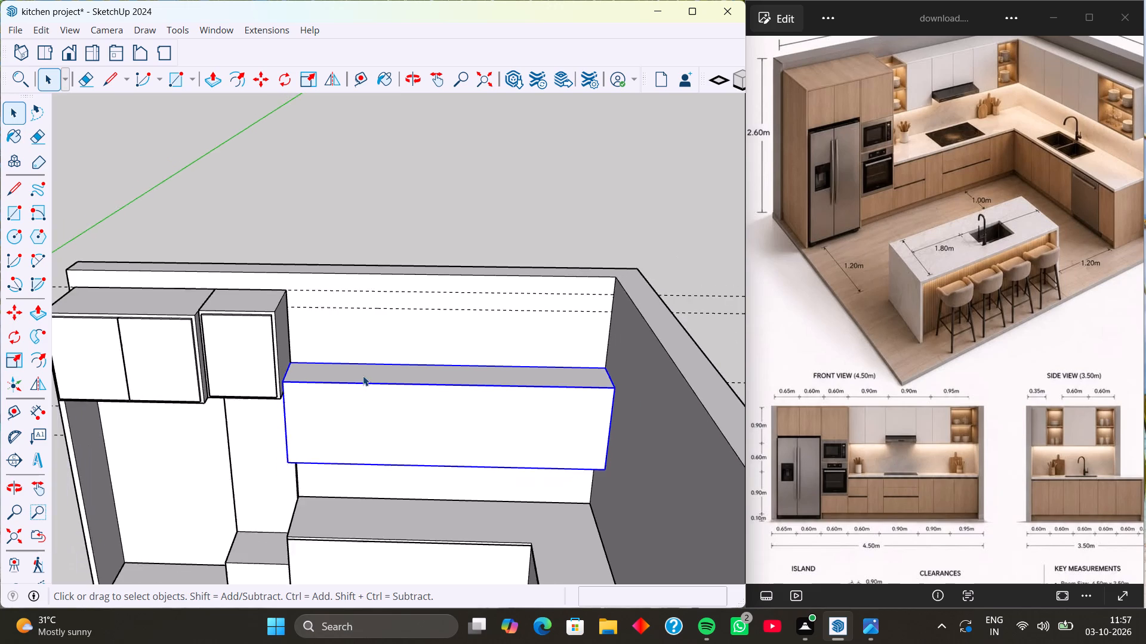
pyautogui.scroll(-2, 363, 376)
pyautogui.moveTo(372, 385); pyautogui.dragTo(365, 332, button='middle')
pyautogui.moveTo(389, 383); pyautogui.dragTo(363, 383, button='middle')
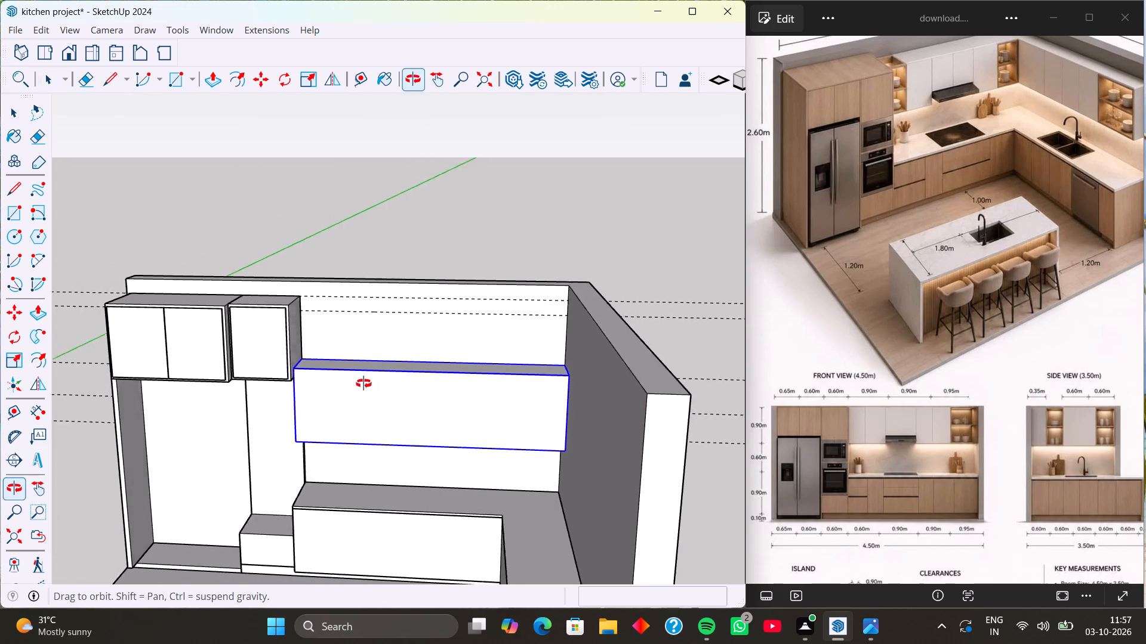
pyautogui.moveTo(363, 383); pyautogui.dragTo(350, 381, button='middle')
pyautogui.scroll(3, 368, 388)
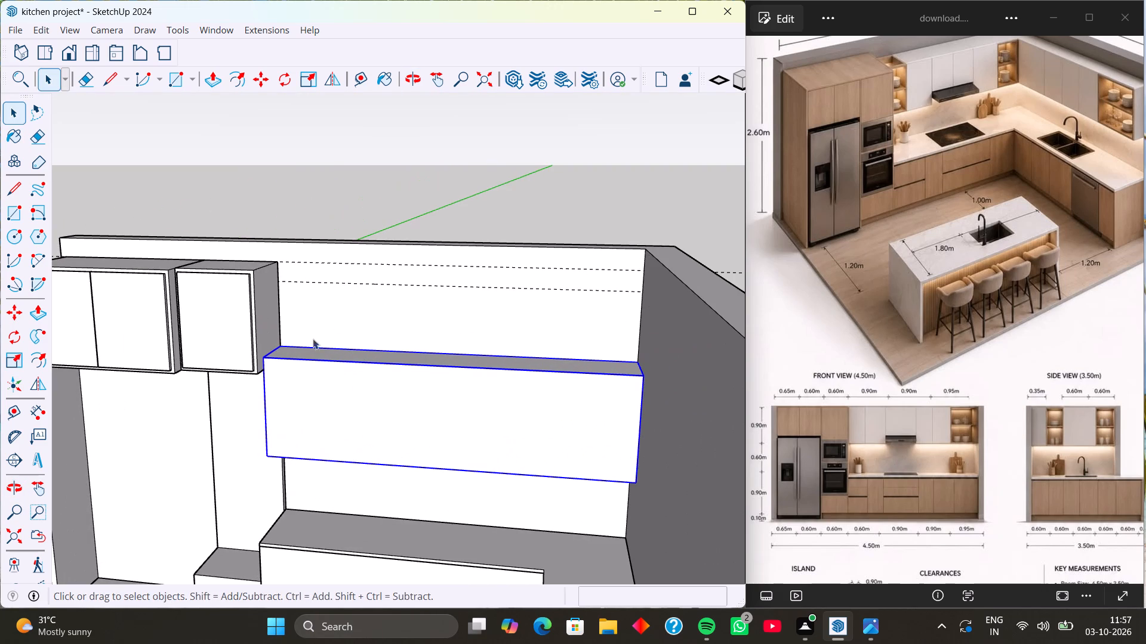
pyautogui.scroll(-2, 244, 276)
pyautogui.moveTo(238, 278); pyautogui.dragTo(240, 284, button='middle')
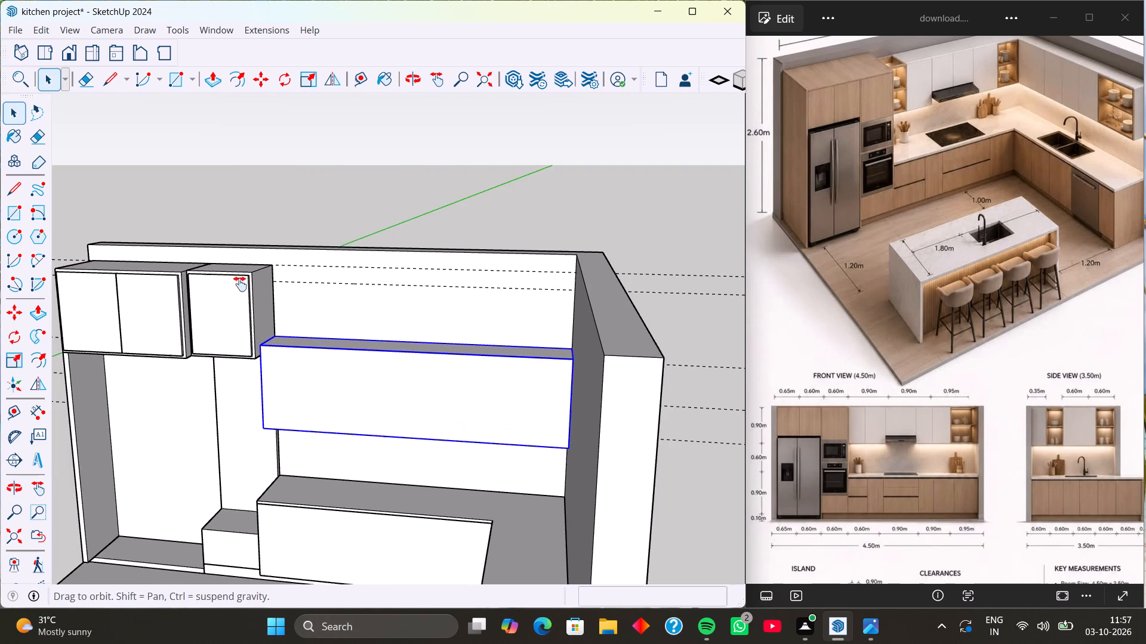
pyautogui.moveTo(240, 284); pyautogui.dragTo(270, 366, button='middle')
pyautogui.moveTo(268, 361); pyautogui.dragTo(289, 420, button='middle')
pyautogui.scroll(4, 259, 342)
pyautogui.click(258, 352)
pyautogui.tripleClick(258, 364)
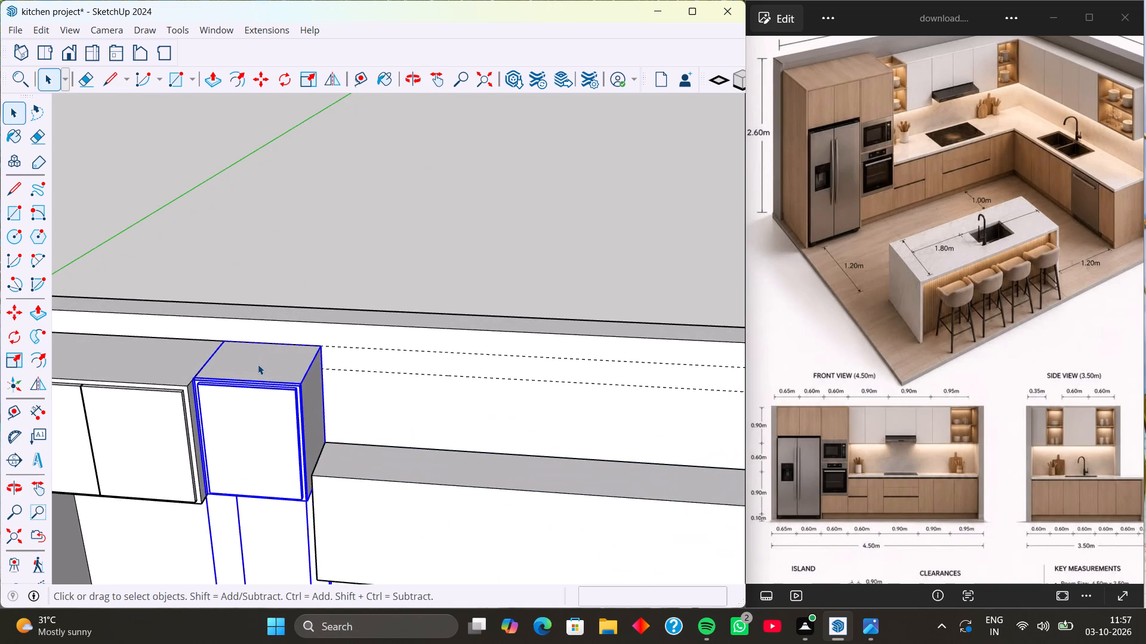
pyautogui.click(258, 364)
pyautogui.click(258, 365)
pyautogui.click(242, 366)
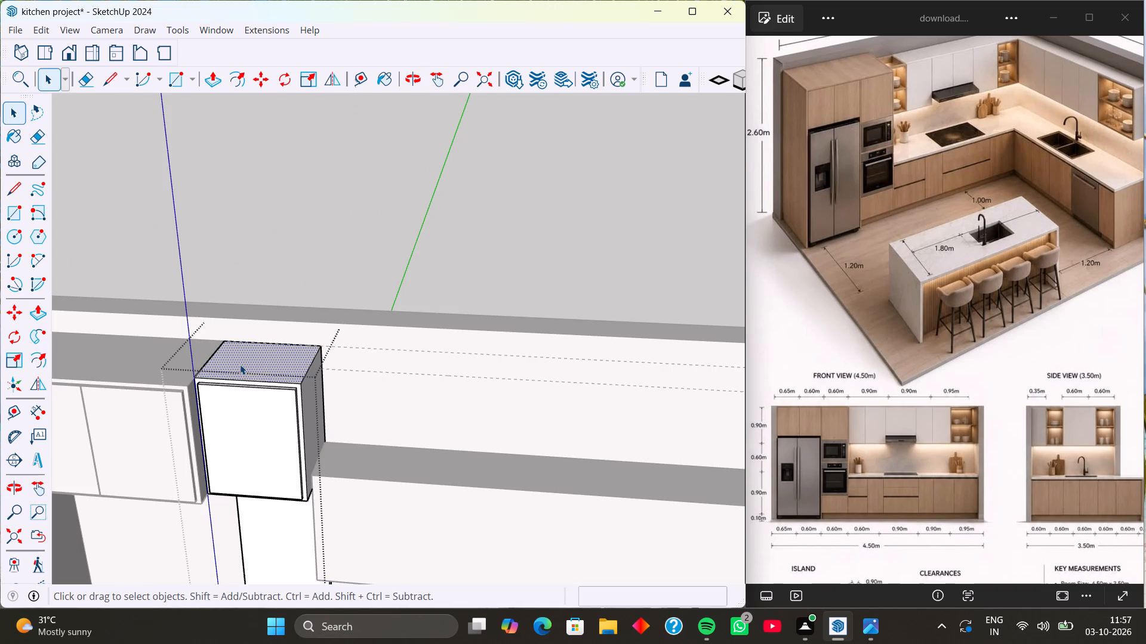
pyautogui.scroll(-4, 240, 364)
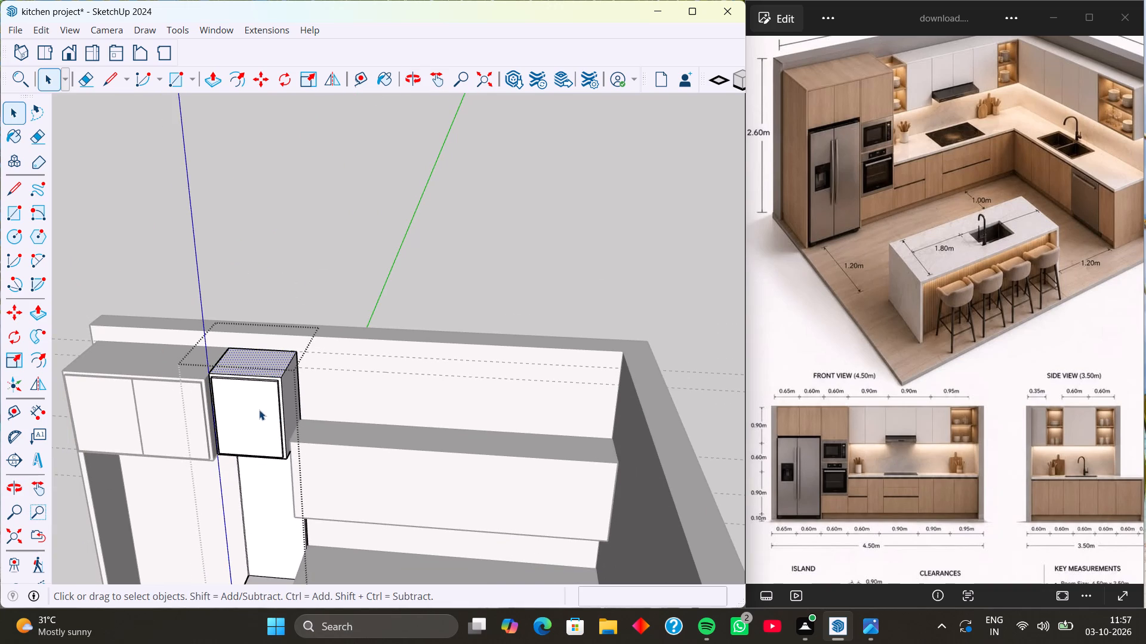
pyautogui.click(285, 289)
# Examine the tall cabinets' tops against the back-wall guides and the wall cabinet block from above and from the front.
pyautogui.moveTo(279, 366); pyautogui.dragTo(292, 389, button='middle')
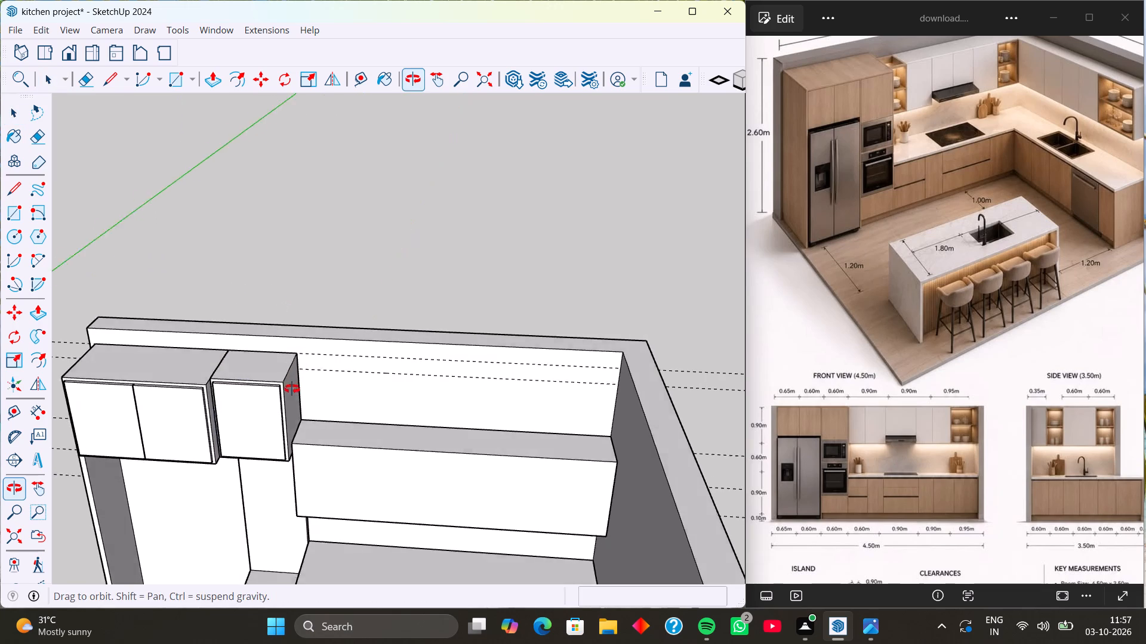
pyautogui.moveTo(292, 389); pyautogui.dragTo(299, 397, button='middle')
pyautogui.scroll(5, 260, 380)
pyautogui.click(252, 380)
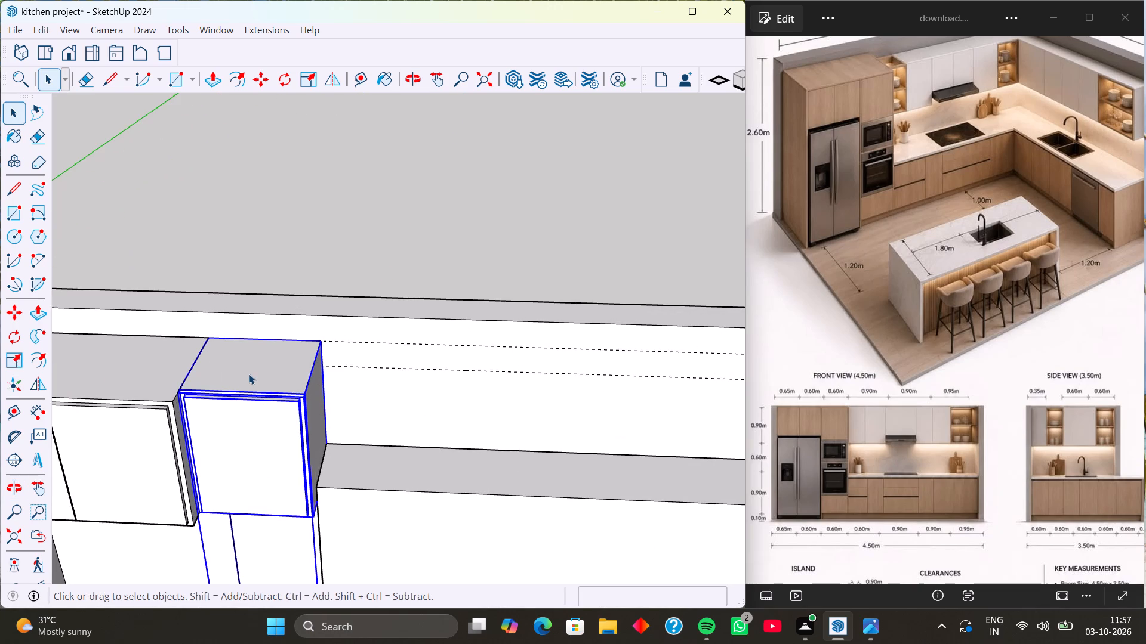
pyautogui.scroll(-10, 248, 374)
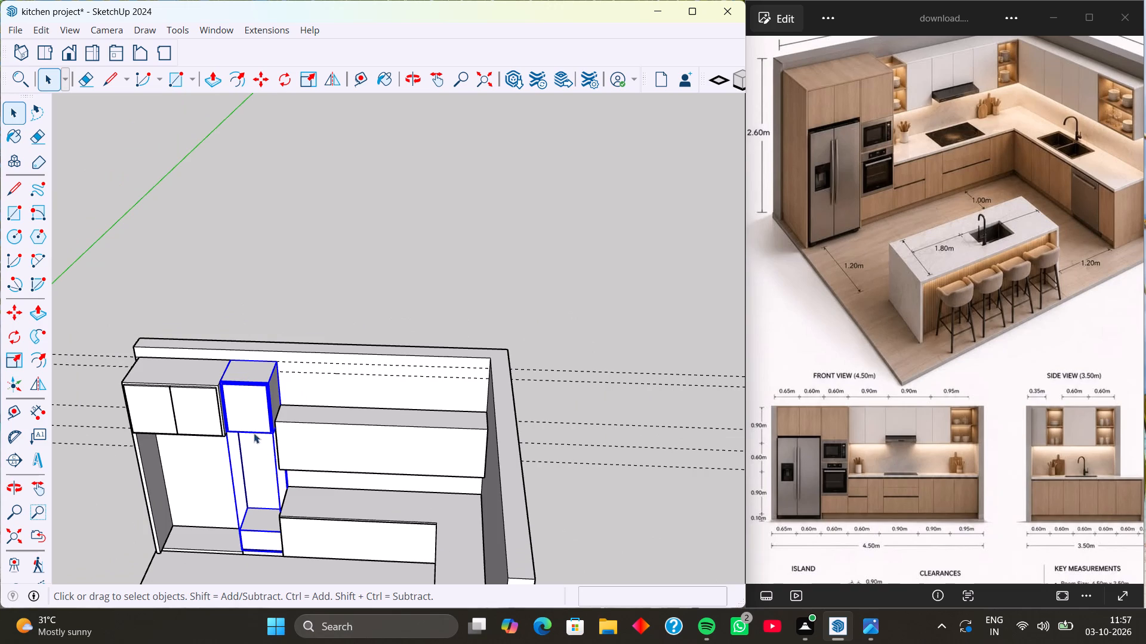
pyautogui.moveTo(296, 373); pyautogui.dragTo(343, 287, button='middle')
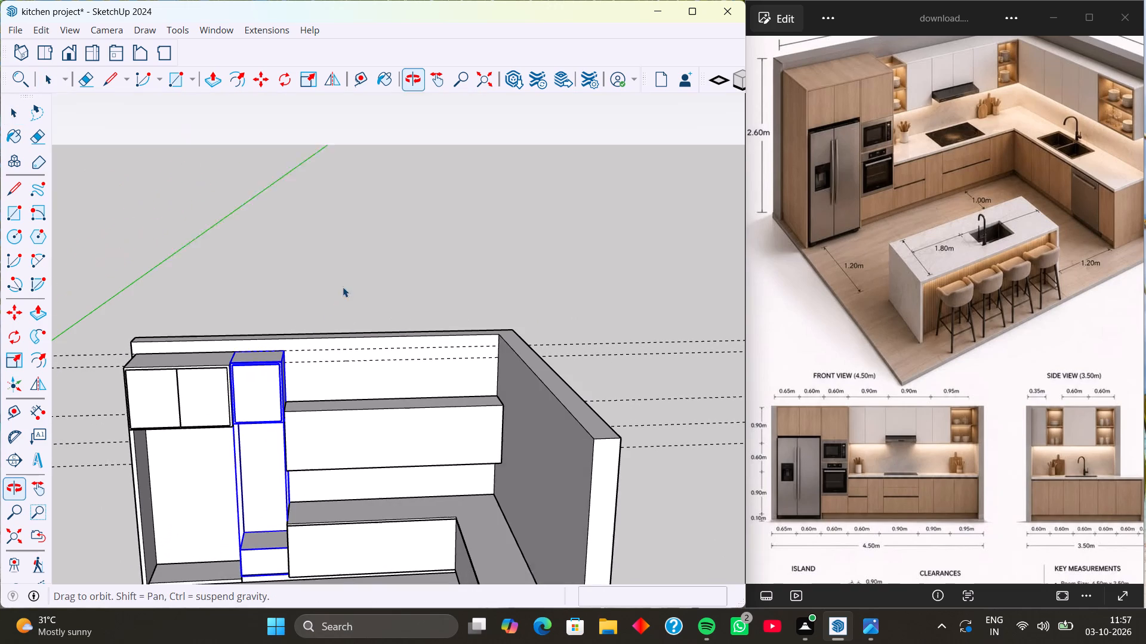
pyautogui.moveTo(343, 287); pyautogui.dragTo(343, 287, button='middle')
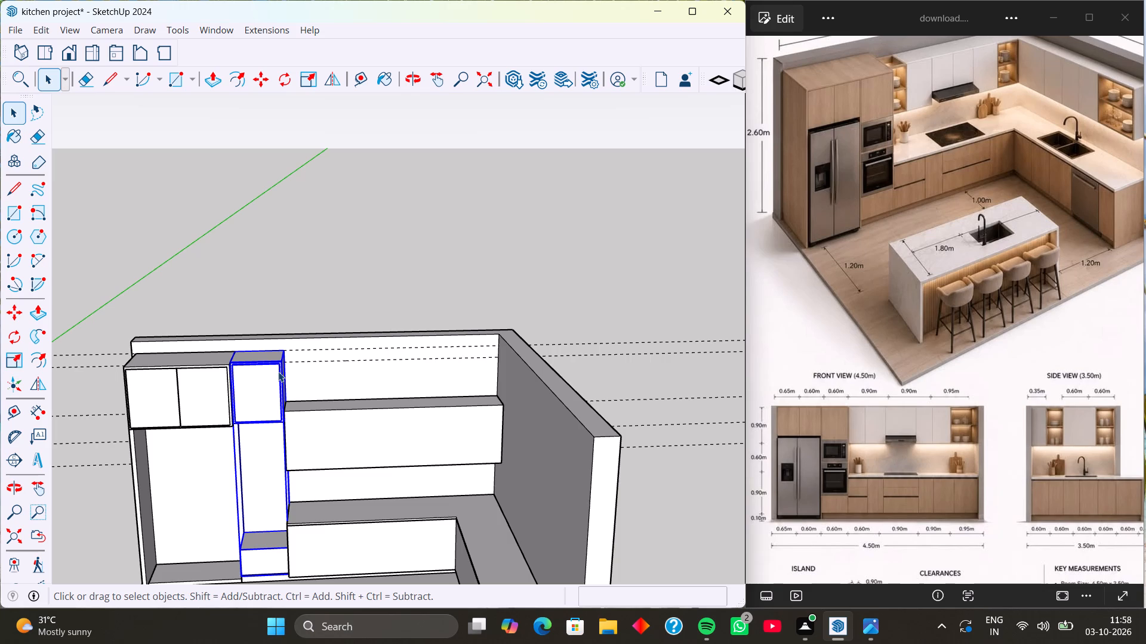
pyautogui.click(331, 282)
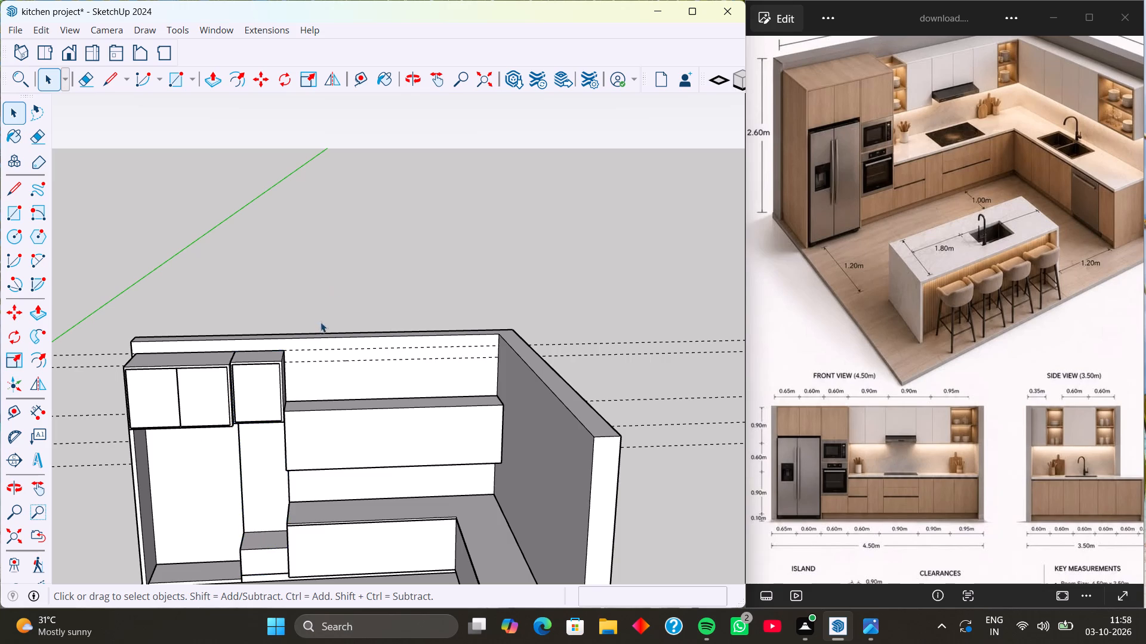
pyautogui.moveTo(314, 323); pyautogui.dragTo(315, 250, button='middle')
pyautogui.scroll(1, 290, 407)
pyautogui.scroll(-2, 289, 419)
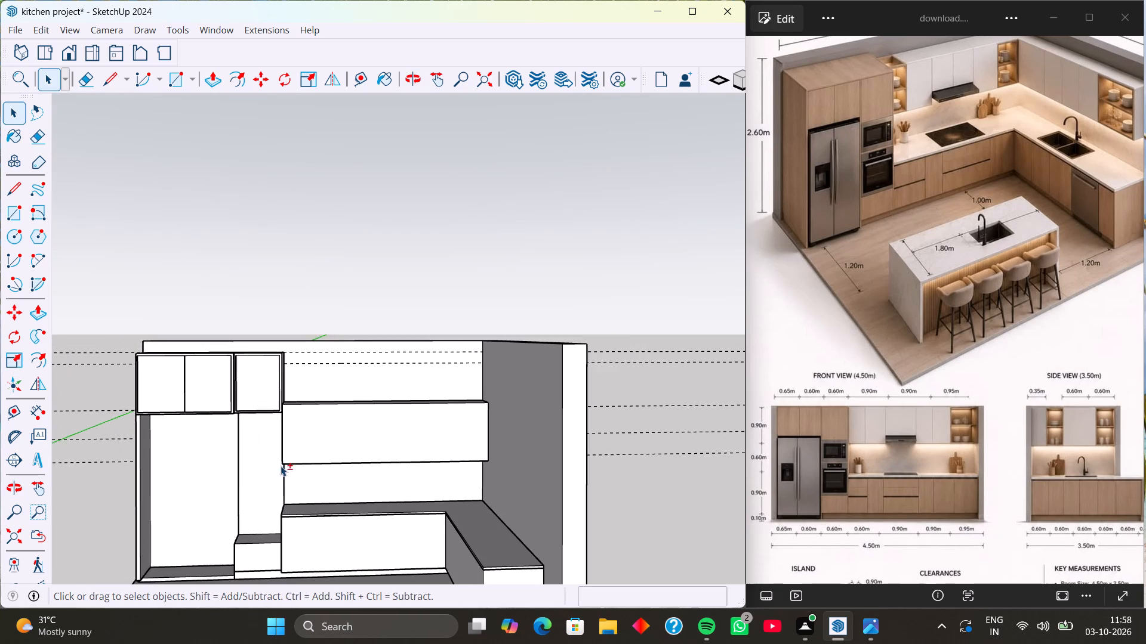
pyautogui.keyDown('shift'); pyautogui.moveTo(281, 466); pyautogui.dragTo(276, 421, button='middle'); pyautogui.keyUp('shift')
pyautogui.moveTo(289, 447); pyautogui.dragTo(289, 459, button='middle')
# Measure the tall oven unit's open height from the upper cabinet's underside down to the top of its base box.
pyautogui.click(365, 73)
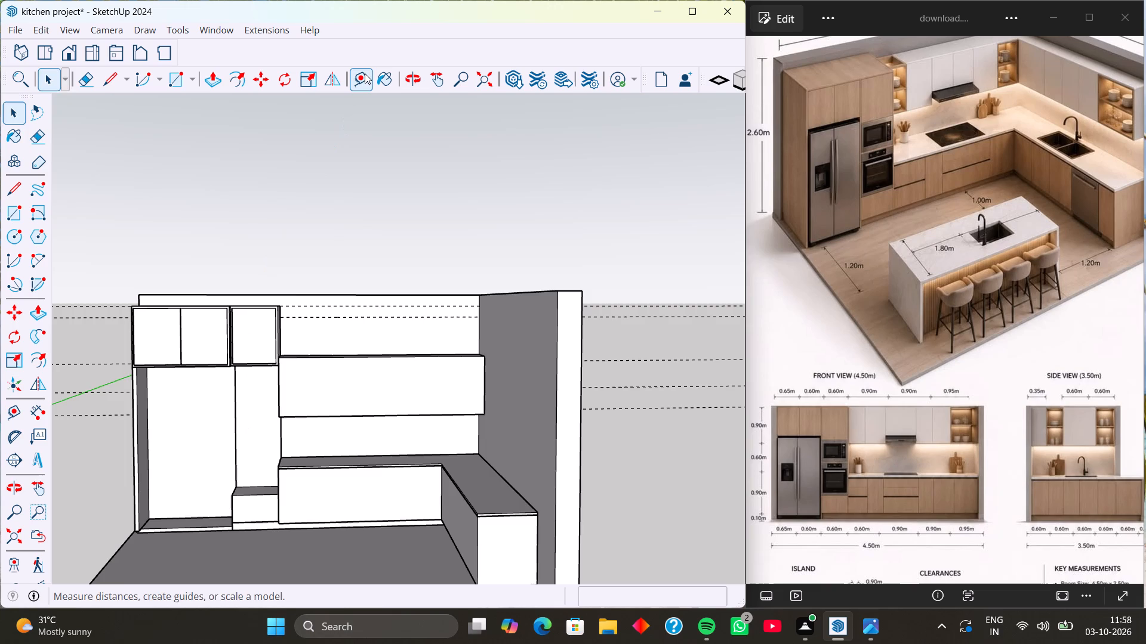
pyautogui.scroll(4, 233, 425)
pyautogui.moveTo(239, 404); pyautogui.dragTo(343, 387, button='middle')
pyautogui.scroll(3, 309, 361)
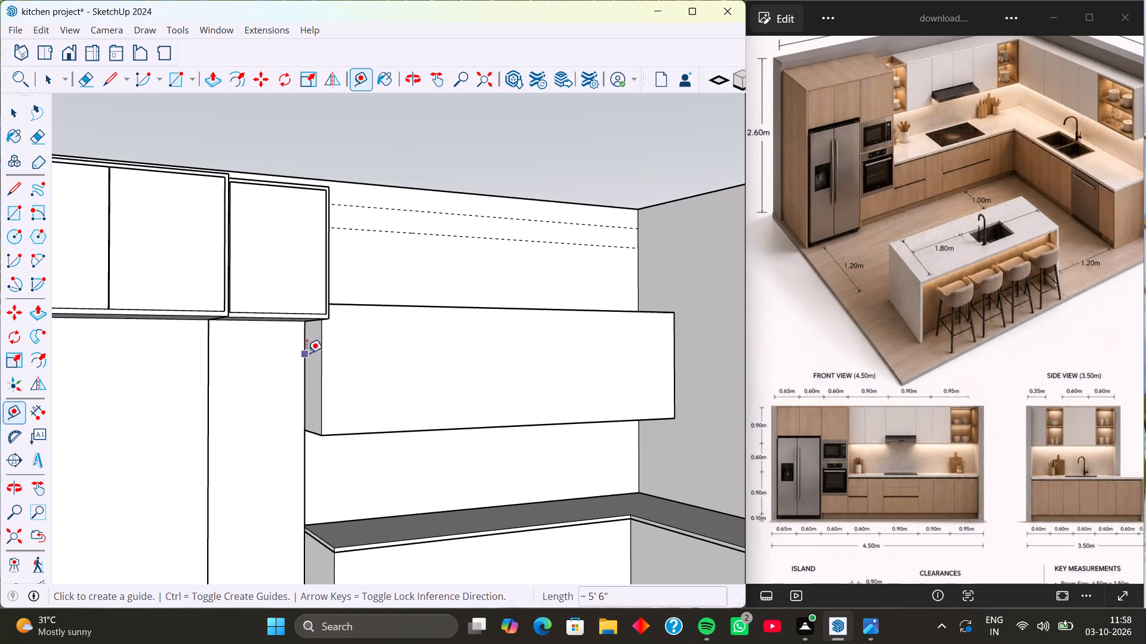
pyautogui.moveTo(224, 331); pyautogui.dragTo(244, 262, button='middle')
pyautogui.scroll(1, 224, 331)
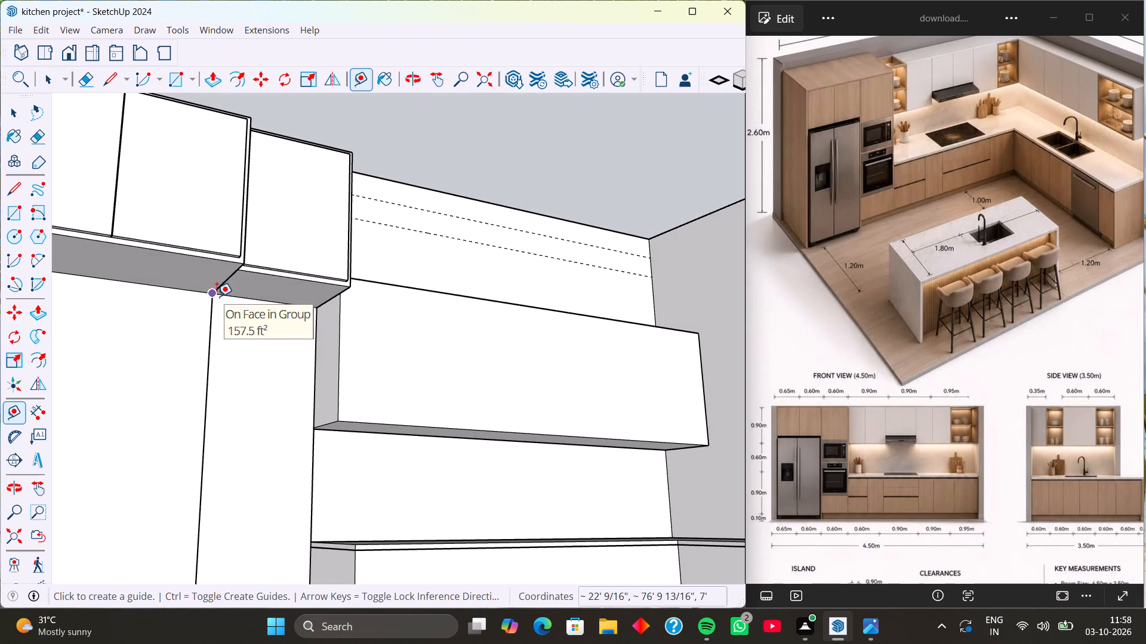
pyautogui.click(215, 294)
pyautogui.scroll(-5, 211, 431)
pyautogui.keyDown('shift'); pyautogui.moveTo(222, 519); pyautogui.dragTo(214, 404, button='middle'); pyautogui.keyUp('shift')
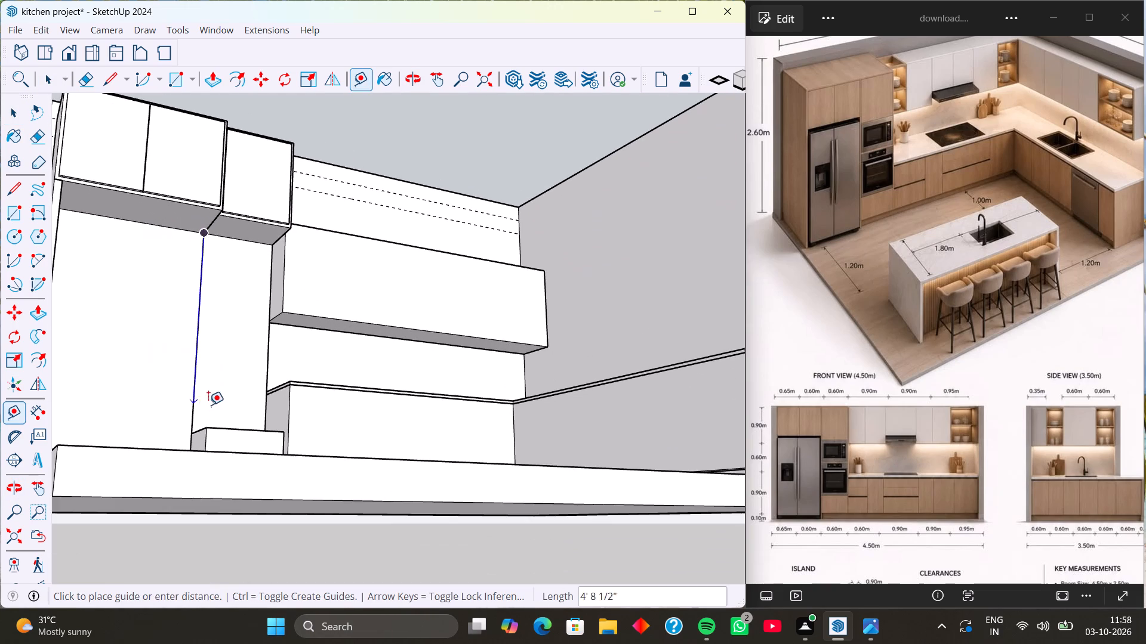
pyautogui.moveTo(192, 426); pyautogui.dragTo(193, 454, button='middle')
pyautogui.scroll(4, 197, 430)
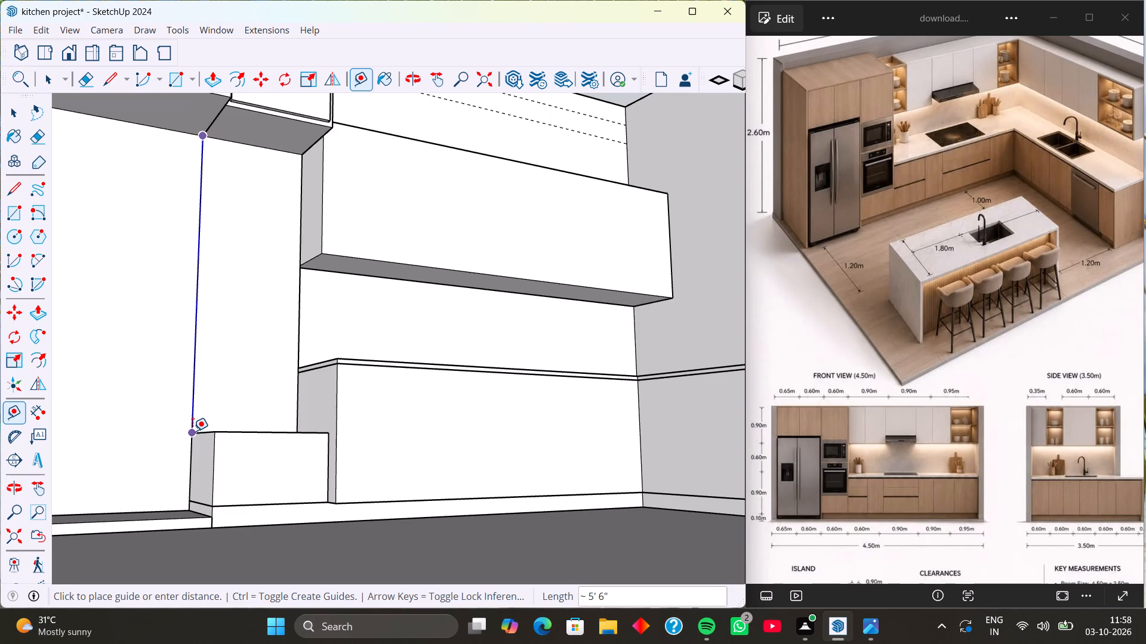
pyautogui.moveTo(193, 431); pyautogui.dragTo(65, 454, button='middle')
pyautogui.moveTo(195, 417); pyautogui.dragTo(191, 432, button='middle')
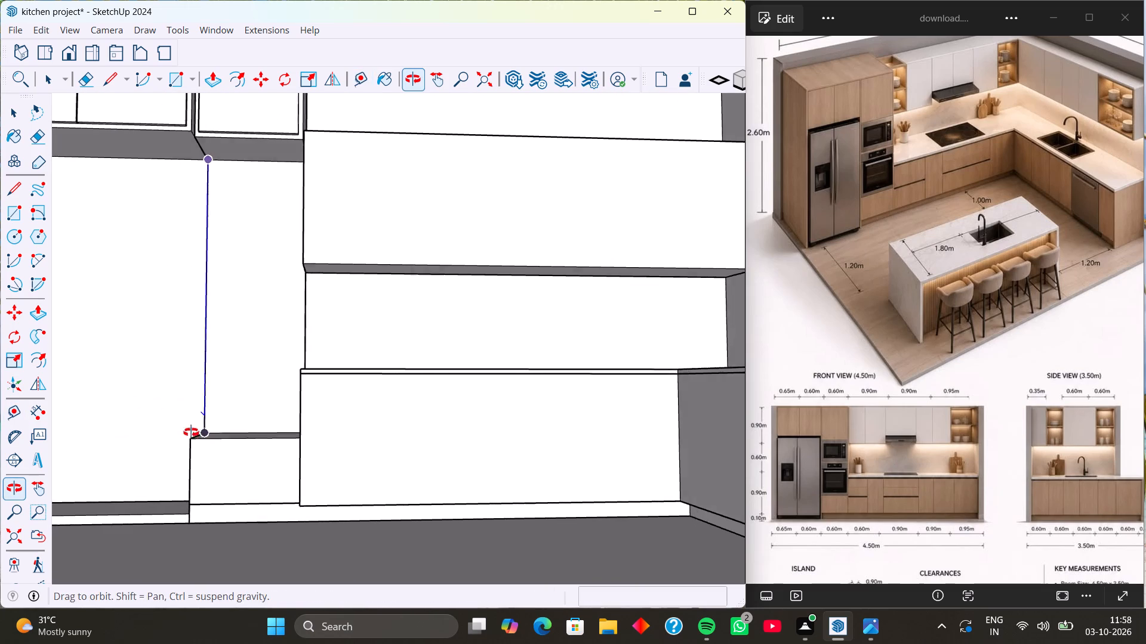
pyautogui.moveTo(191, 432); pyautogui.dragTo(192, 454, button='middle')
pyautogui.press('space')
pyautogui.scroll(4, 235, 423)
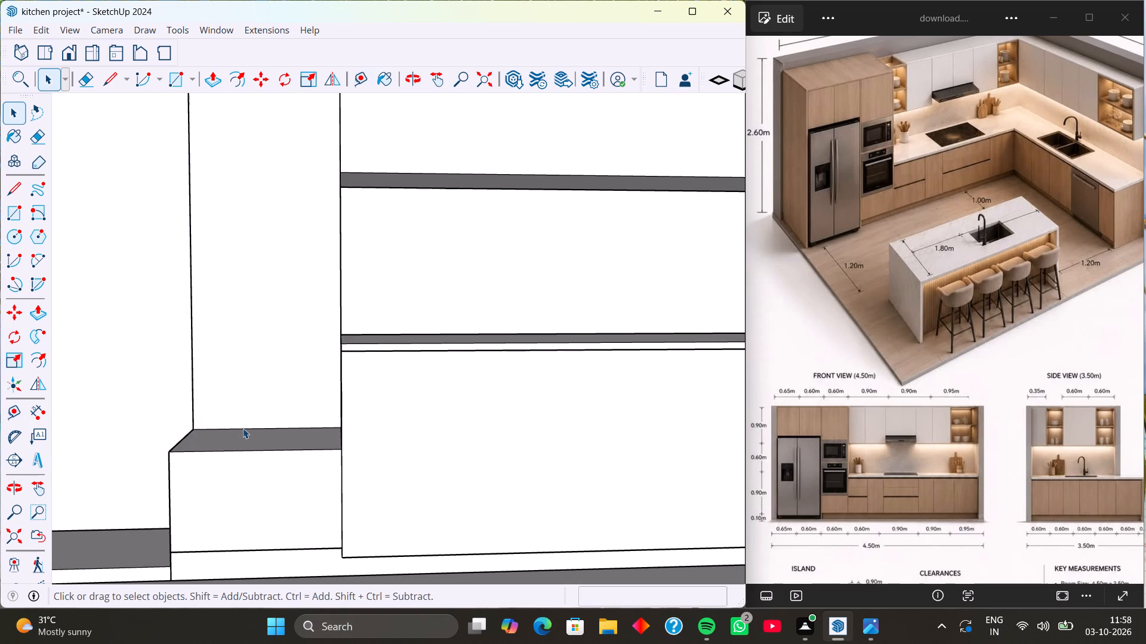
pyautogui.moveTo(245, 428); pyautogui.dragTo(233, 435, button='middle')
# Copy the wall cabinet block upward by 1' 8 3/8" so its back top edge meets the lower back-wall guide.
pyautogui.scroll(-9, 238, 408)
pyautogui.moveTo(402, 336); pyautogui.dragTo(386, 432, button='middle')
pyautogui.scroll(3, 379, 276)
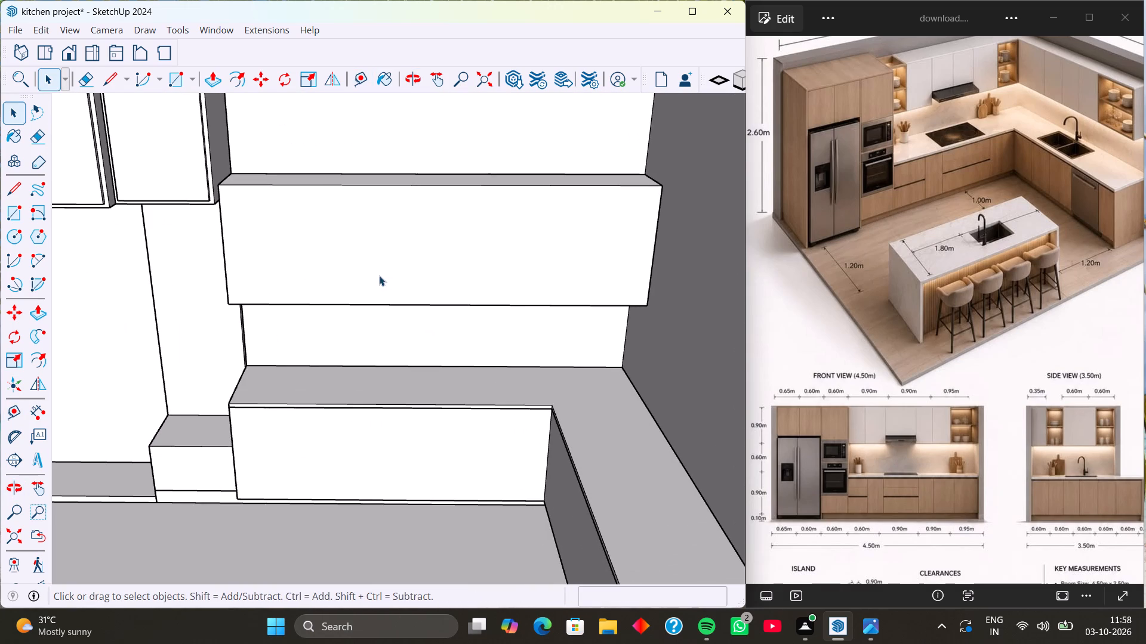
pyautogui.click(374, 265)
pyautogui.moveTo(390, 254); pyautogui.dragTo(457, 282, button='middle')
pyautogui.scroll(-5, 343, 296)
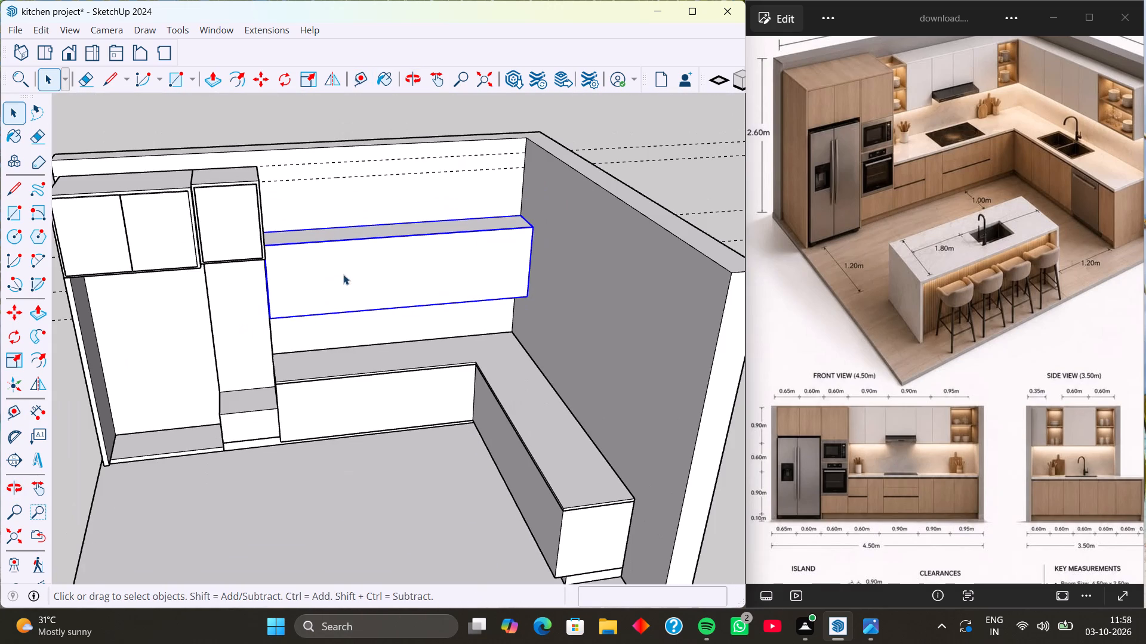
pyautogui.moveTo(362, 253); pyautogui.dragTo(398, 340, button='middle')
pyautogui.scroll(3, 371, 355)
pyautogui.moveTo(359, 367); pyautogui.dragTo(279, 355, button='middle')
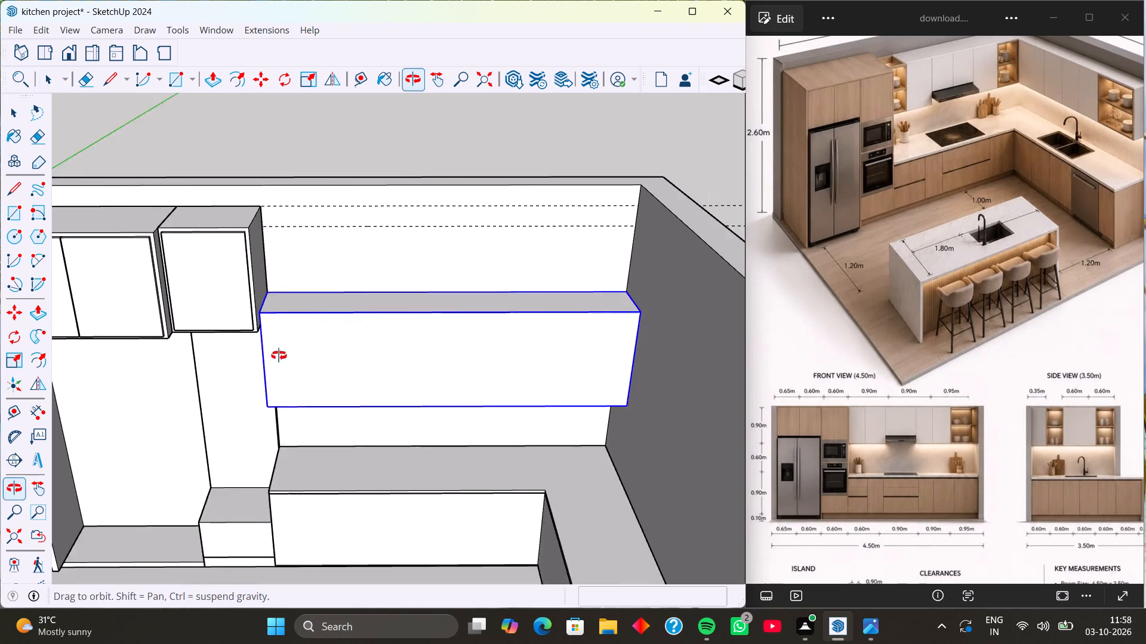
pyautogui.moveTo(279, 355); pyautogui.dragTo(278, 355, button='middle')
pyautogui.moveTo(446, 383); pyautogui.dragTo(429, 308, button='middle')
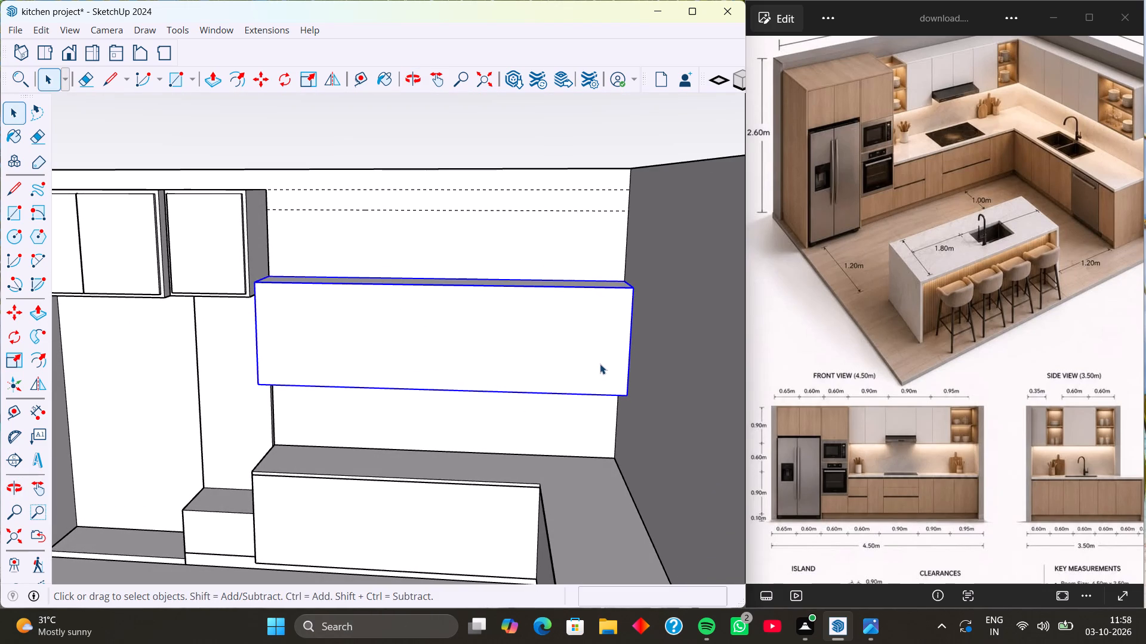
pyautogui.moveTo(600, 364); pyautogui.dragTo(605, 416, button='middle')
pyautogui.scroll(4, 593, 321)
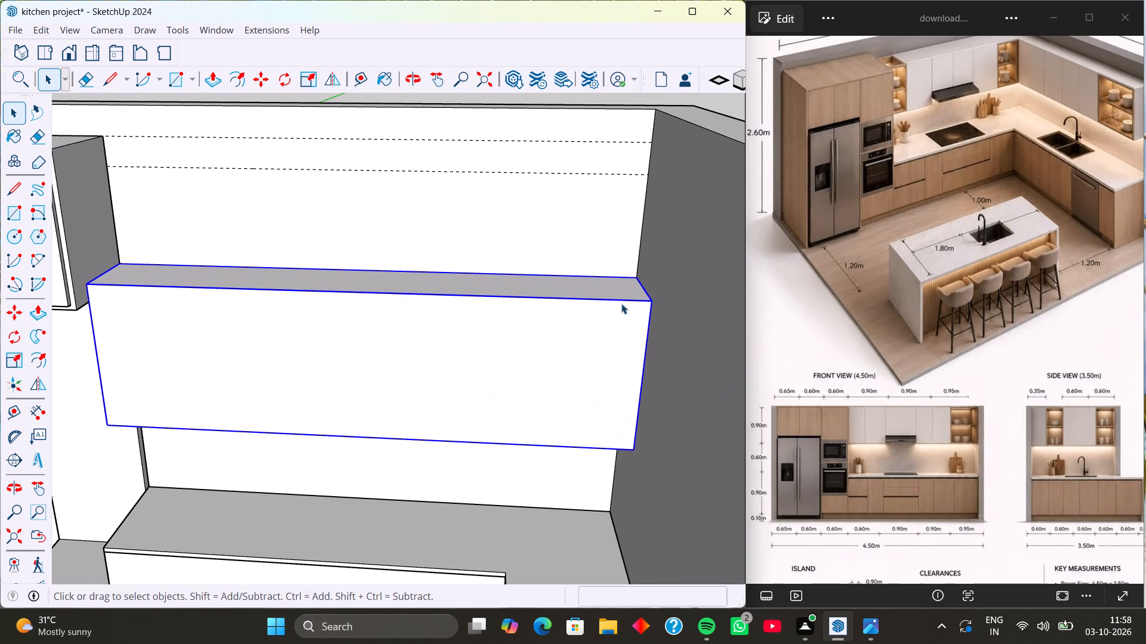
pyautogui.press('m')
pyautogui.scroll(3, 632, 285)
pyautogui.click(638, 274)
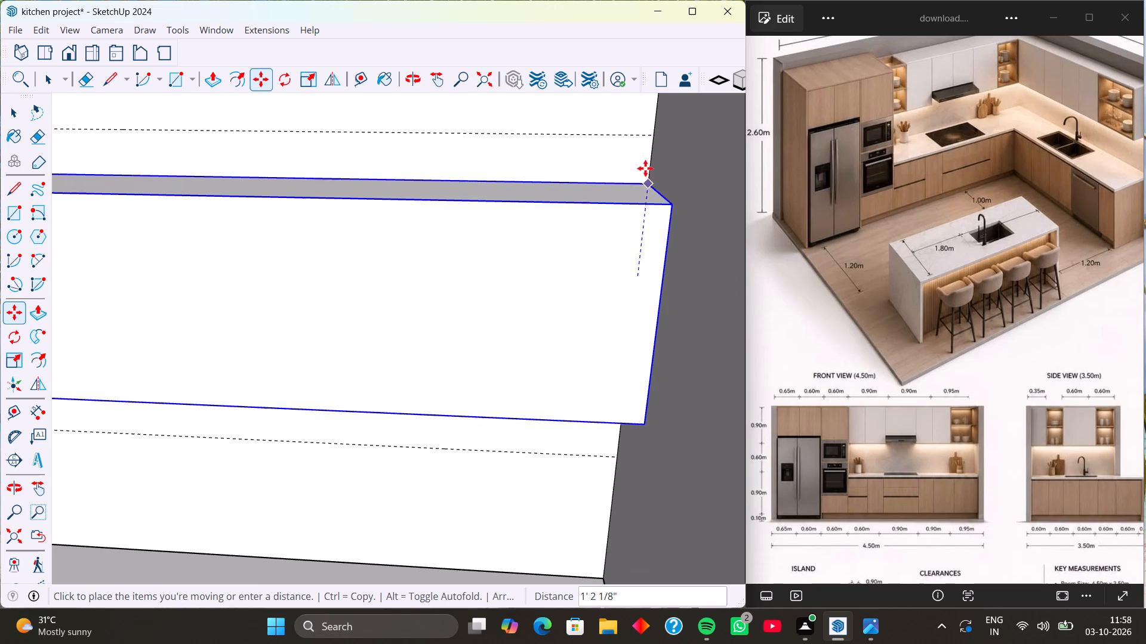
pyautogui.click(651, 135)
pyautogui.scroll(-2, 325, 426)
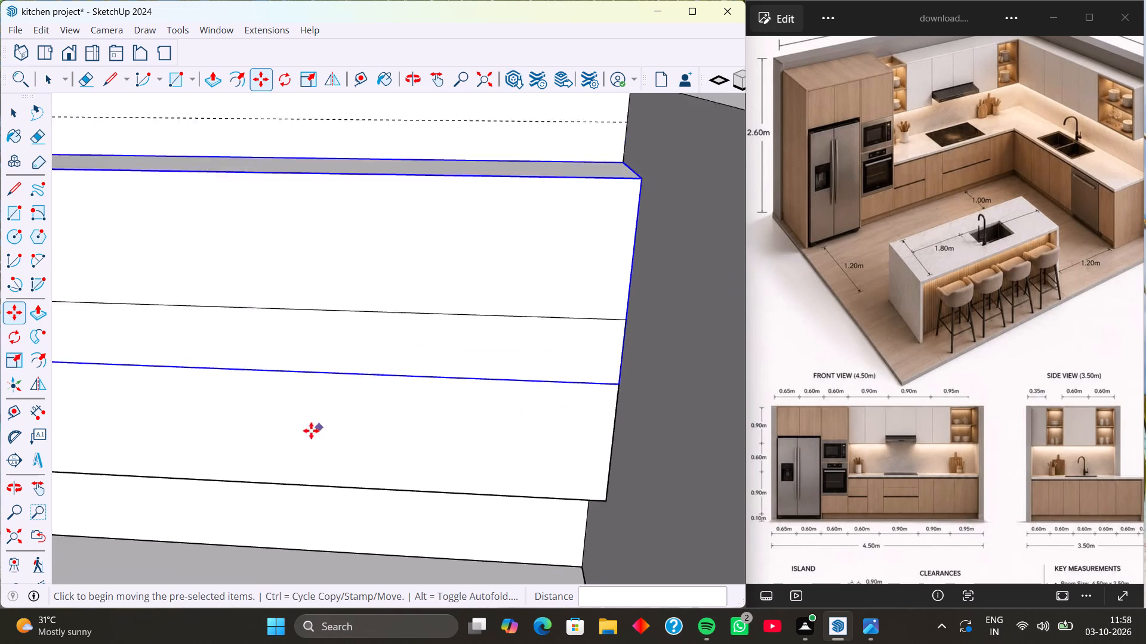
# Scale the copied block's height from its underside to about 0.67 so it ends at the original wall cabinet block's top.
pyautogui.scroll(-6, 311, 431)
pyautogui.moveTo(362, 434); pyautogui.dragTo(608, 419, button='middle')
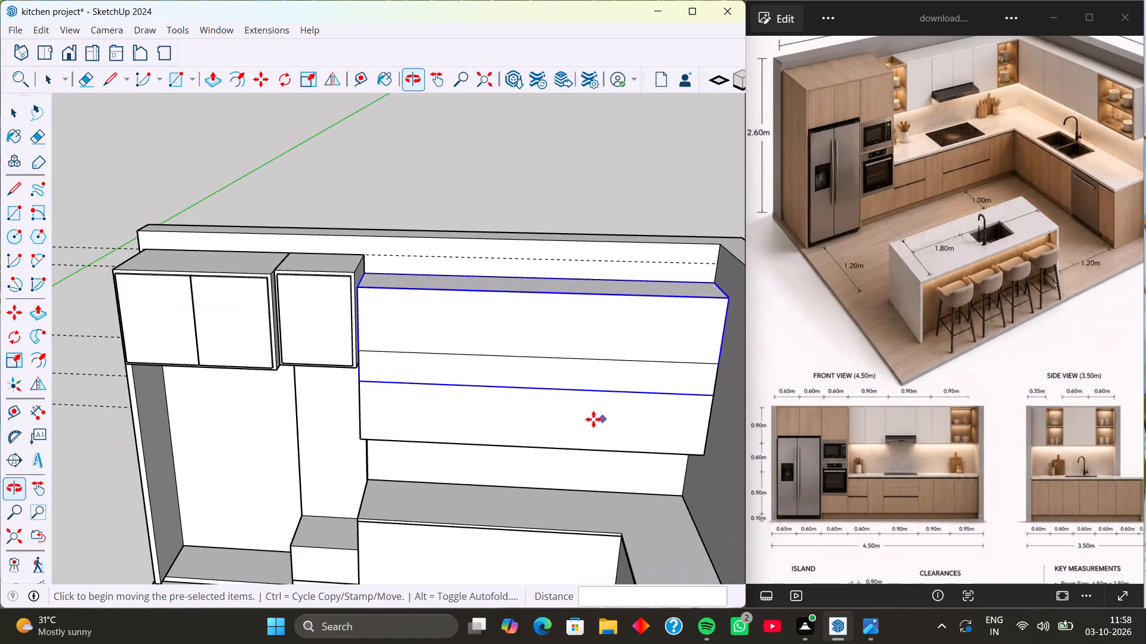
pyautogui.keyDown('shift'); pyautogui.moveTo(513, 410); pyautogui.dragTo(436, 401, button='middle'); pyautogui.keyUp('shift')
pyautogui.moveTo(461, 444); pyautogui.dragTo(535, 432, button='middle')
pyautogui.keyDown('shift'); pyautogui.moveTo(573, 385); pyautogui.dragTo(539, 388, button='middle'); pyautogui.keyUp('shift')
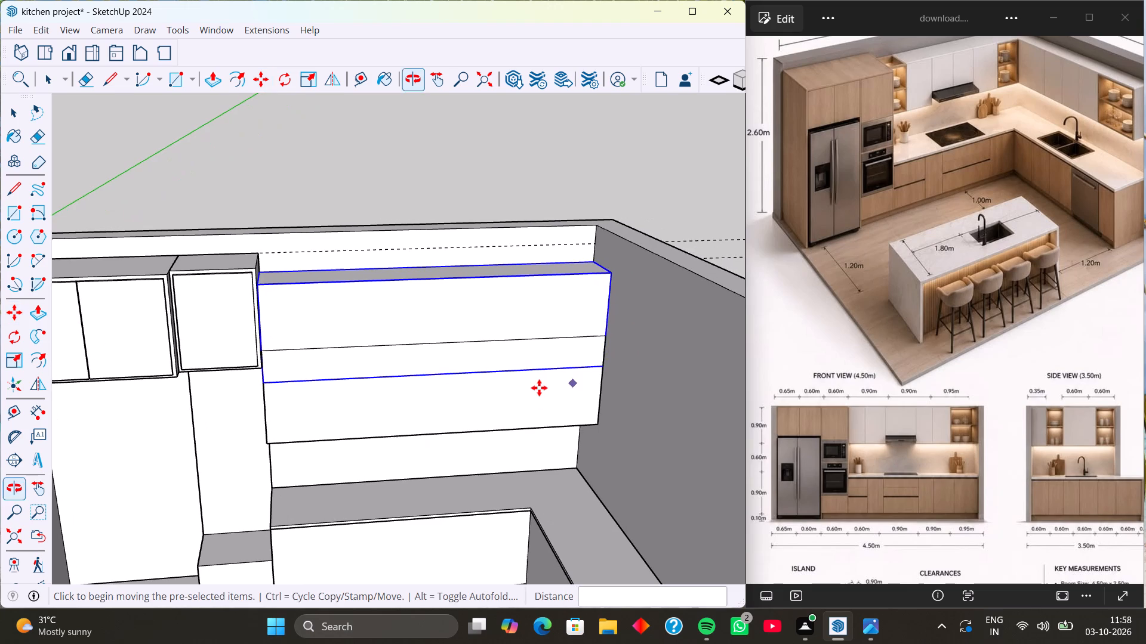
pyautogui.press('s')
pyautogui.scroll(3, 452, 362)
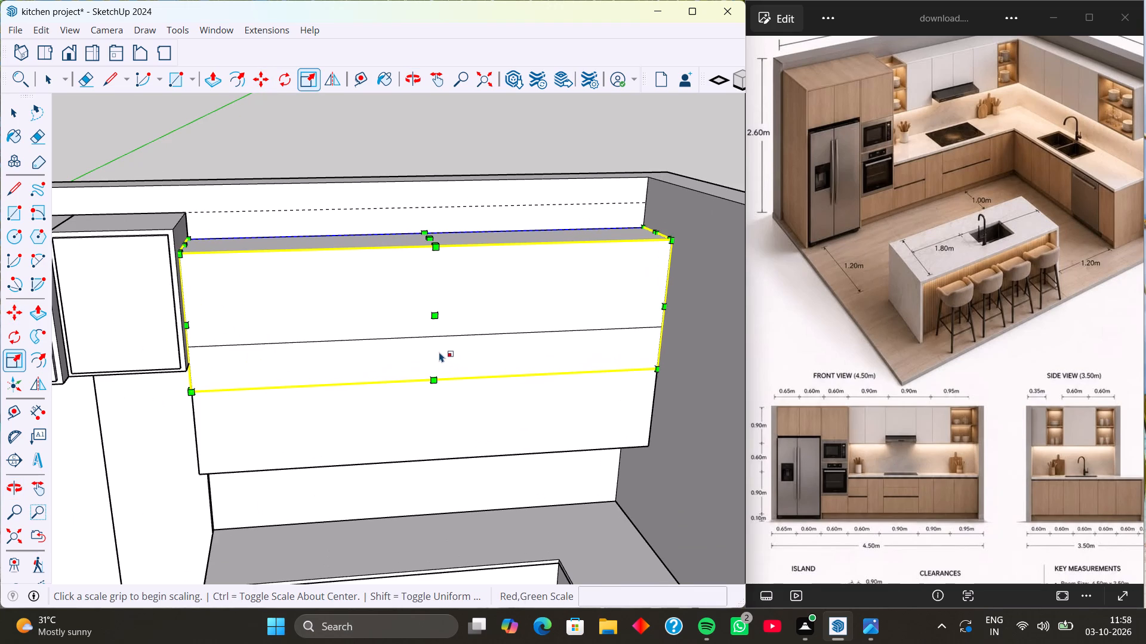
pyautogui.press('k')
pyautogui.scroll(3, 433, 356)
pyautogui.click(428, 369)
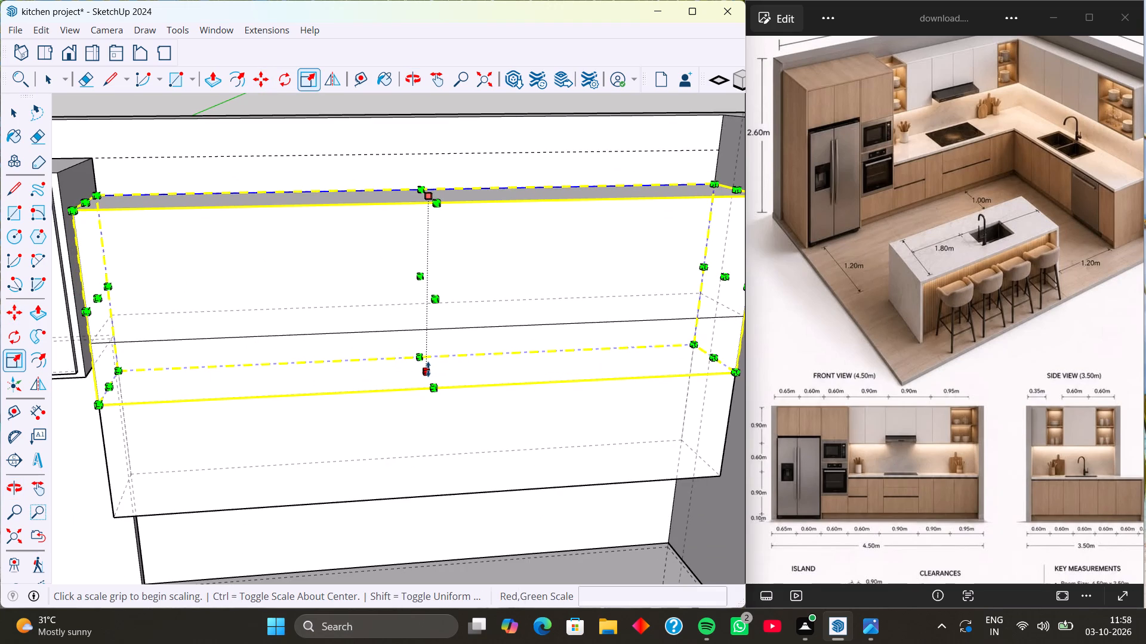
pyautogui.click(438, 316)
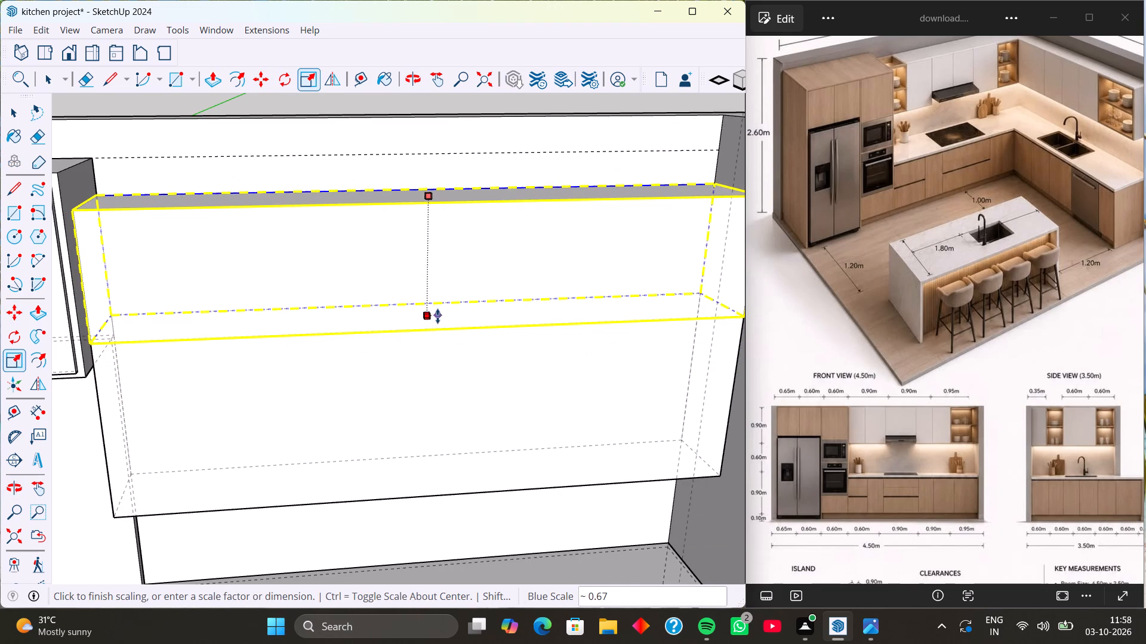
pyautogui.press('space')
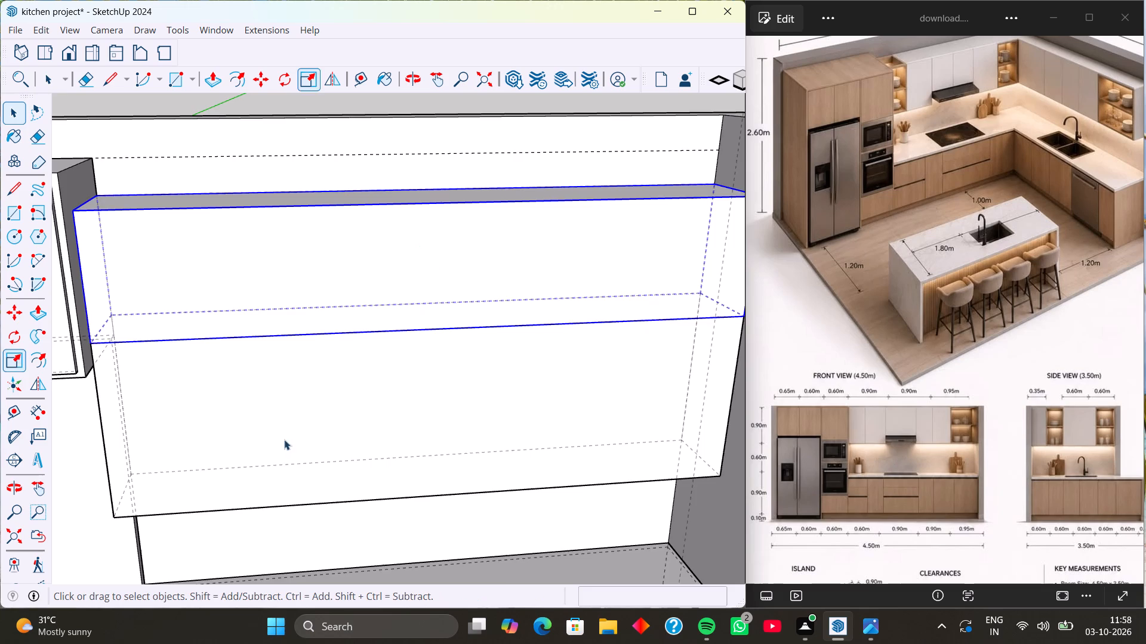
# Inside the upper copied block's group, push/pull the front face 6" outward.
pyautogui.scroll(-5, 340, 425)
pyautogui.moveTo(377, 432); pyautogui.dragTo(449, 363, button='middle')
pyautogui.click(430, 325)
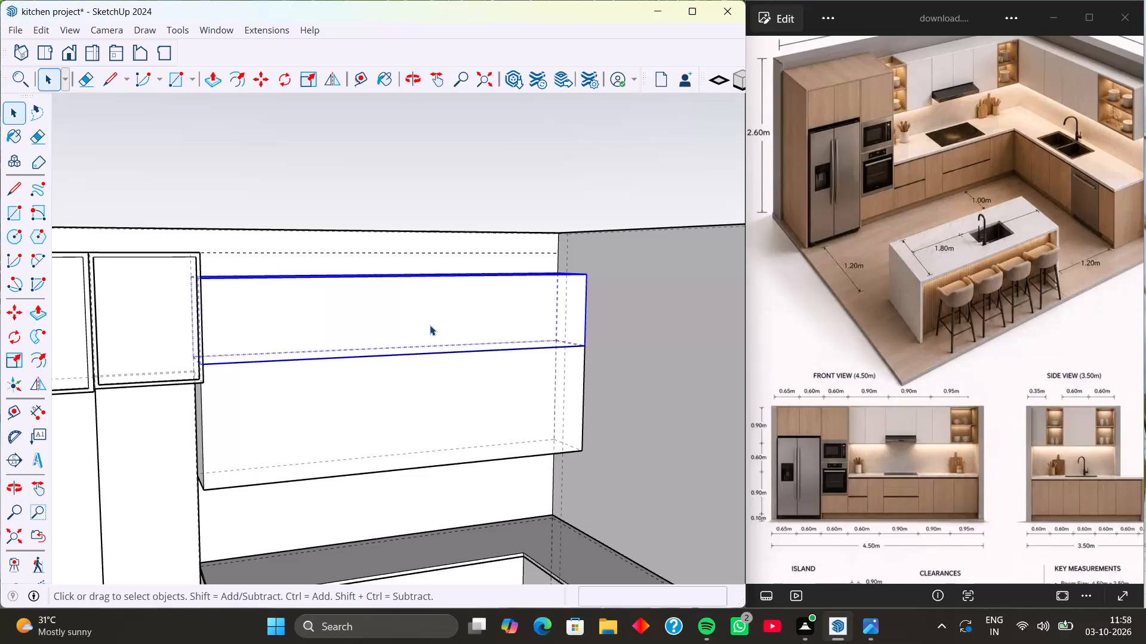
pyautogui.doubleClick(424, 324)
pyautogui.click(416, 321)
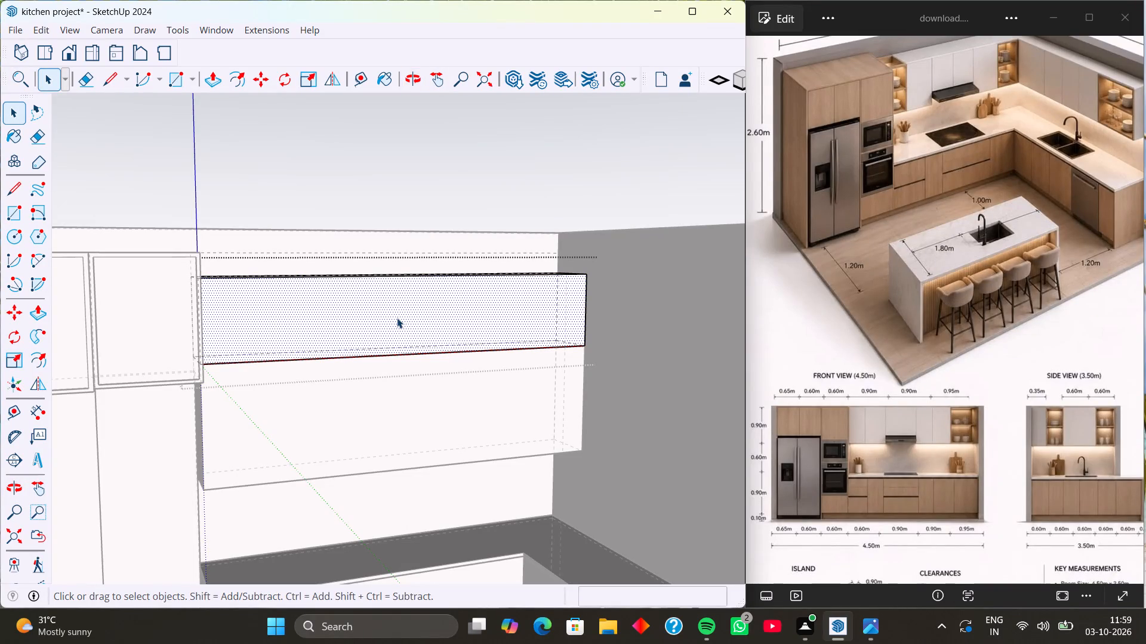
pyautogui.click(397, 318)
pyautogui.click(397, 318)
pyautogui.press('p')
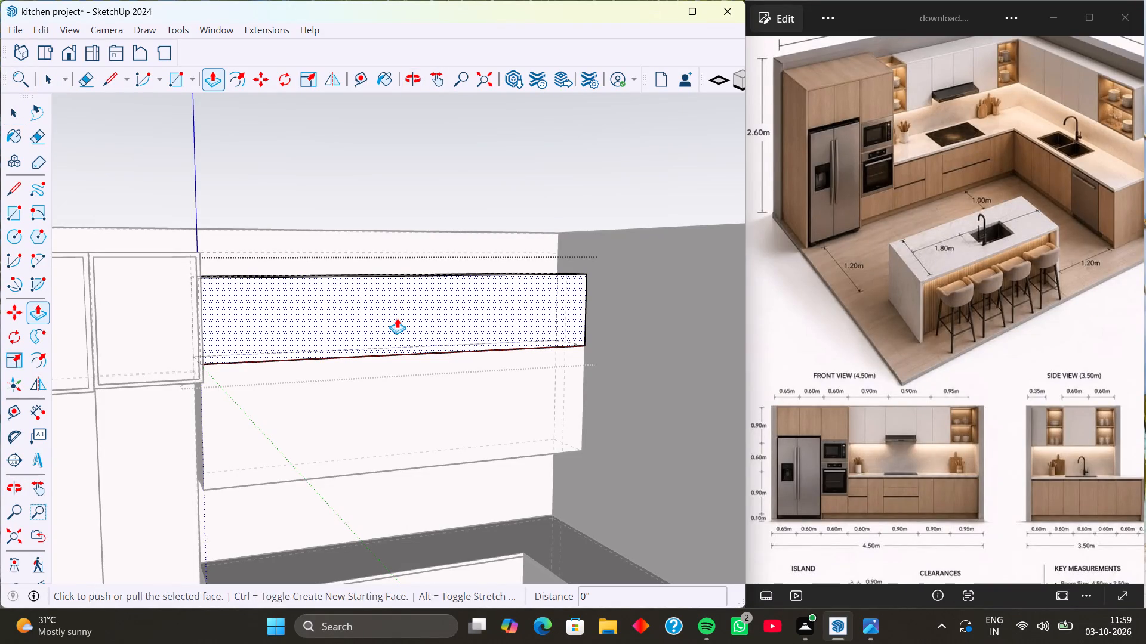
pyautogui.click(397, 318)
pyautogui.moveTo(413, 327); pyautogui.dragTo(470, 329, button='middle')
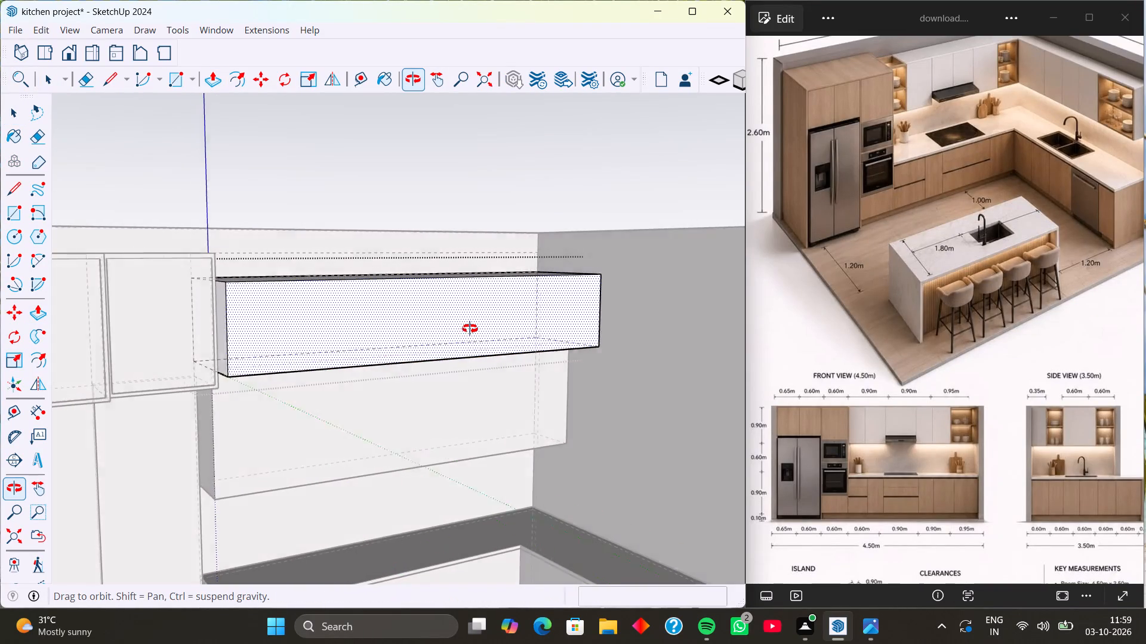
pyautogui.moveTo(470, 329); pyautogui.dragTo(590, 341, button='middle')
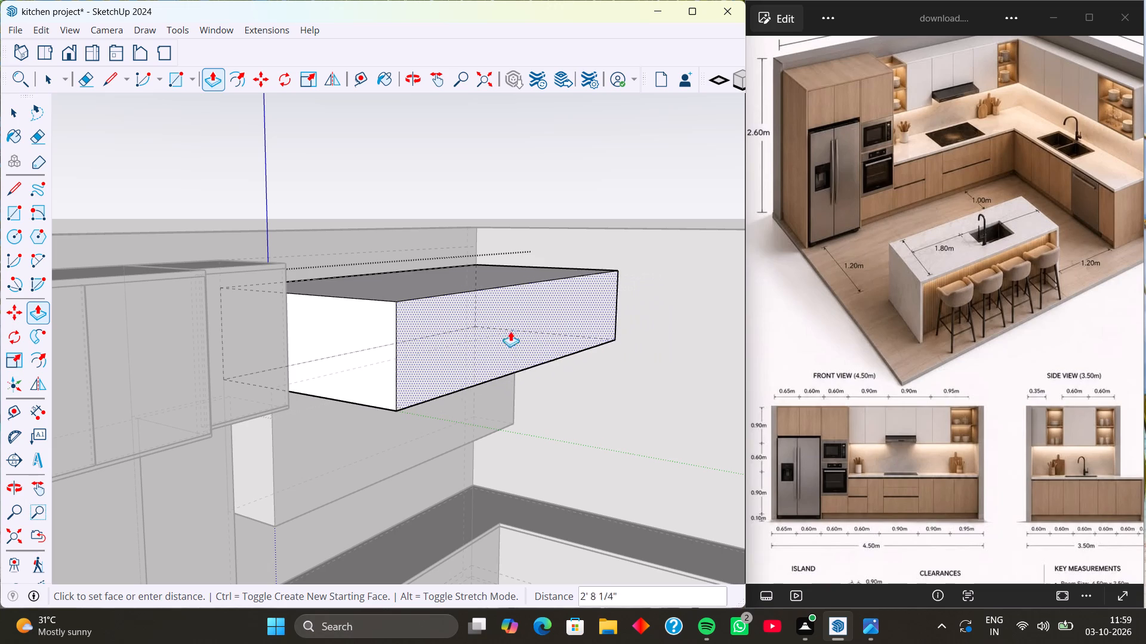
pyautogui.press('6')
pyautogui.press('Return')
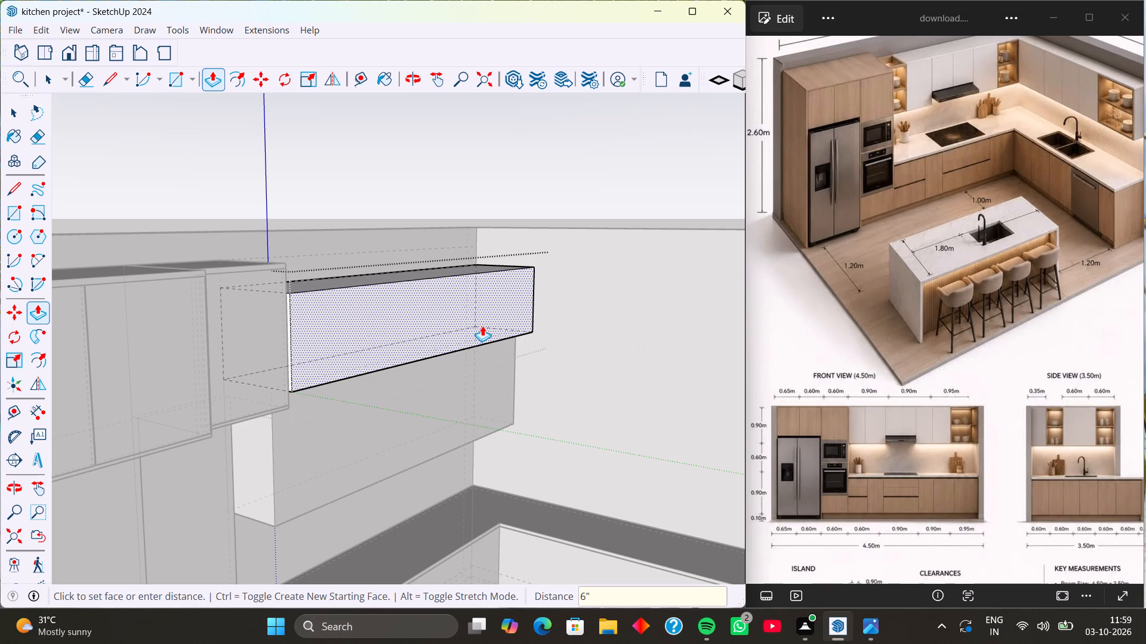
pyautogui.scroll(-4, 382, 321)
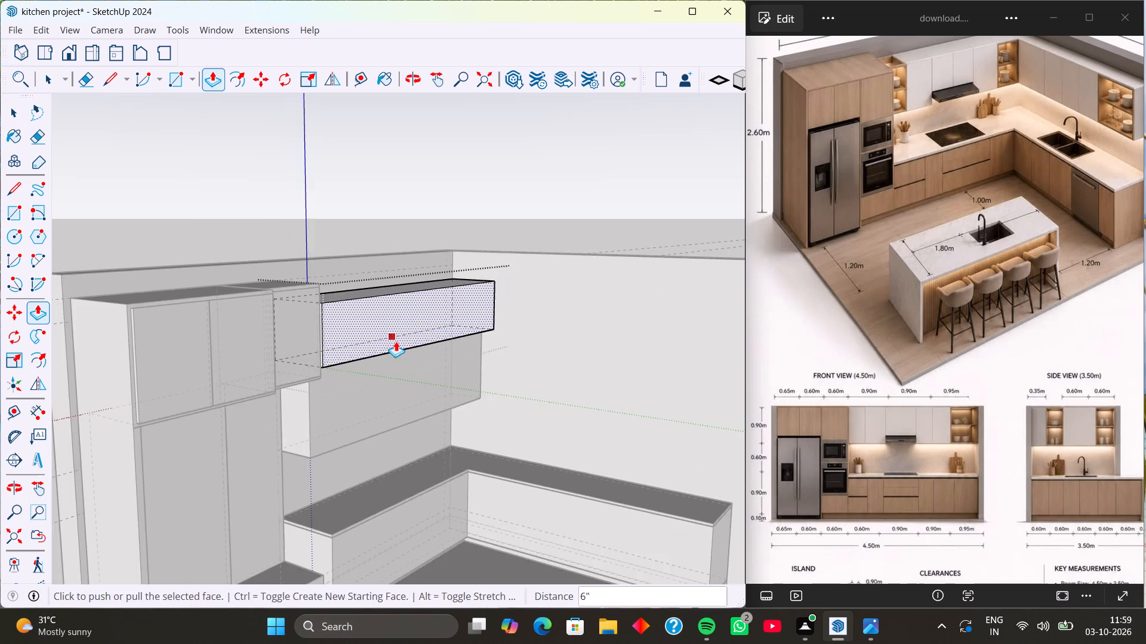
pyautogui.moveTo(396, 341); pyautogui.dragTo(306, 259, button='middle')
pyautogui.moveTo(417, 324); pyautogui.dragTo(347, 326, button='middle')
pyautogui.press('space')
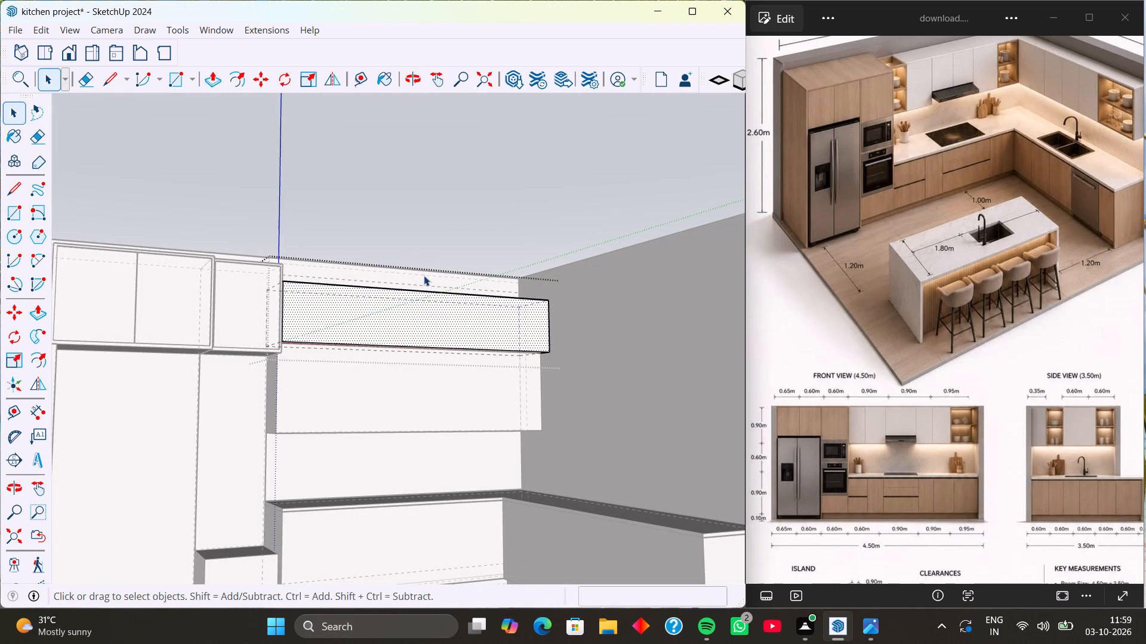
# Turn off the display of hidden back edges and close the upper block's group.
pyautogui.press('k')
pyautogui.click(440, 237)
# Examine how the deeper upper block sits over the wall cabinet block, from the front and from above.
pyautogui.moveTo(451, 367); pyautogui.dragTo(392, 358, button='middle')
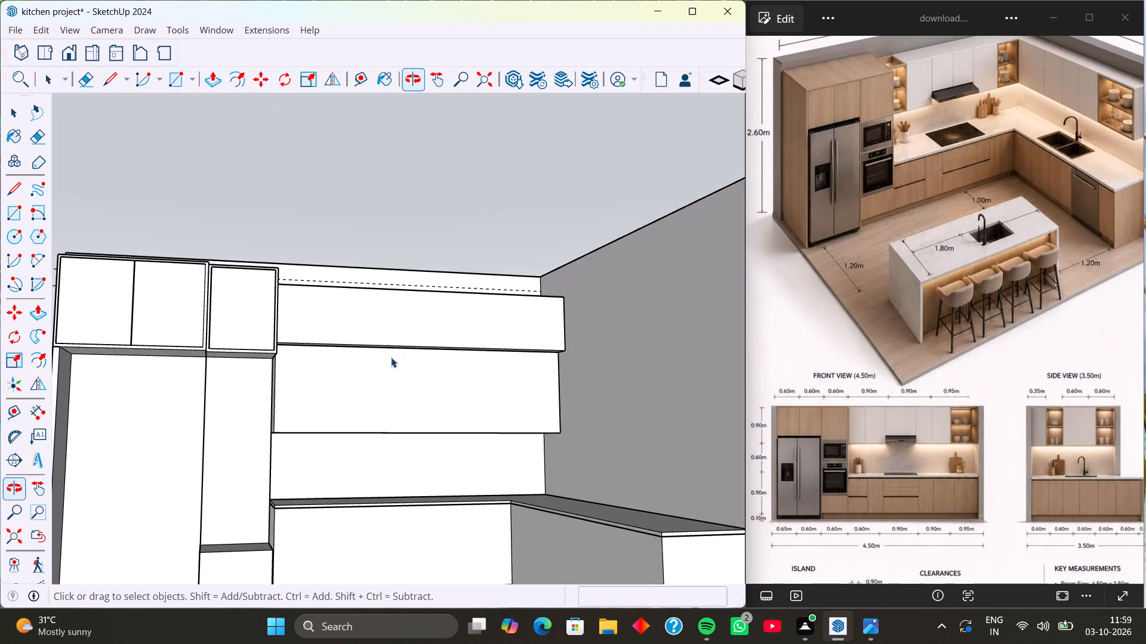
pyautogui.click(402, 394)
pyautogui.click(403, 394)
pyautogui.moveTo(410, 397); pyautogui.dragTo(373, 388, button='middle')
pyautogui.scroll(3, 418, 398)
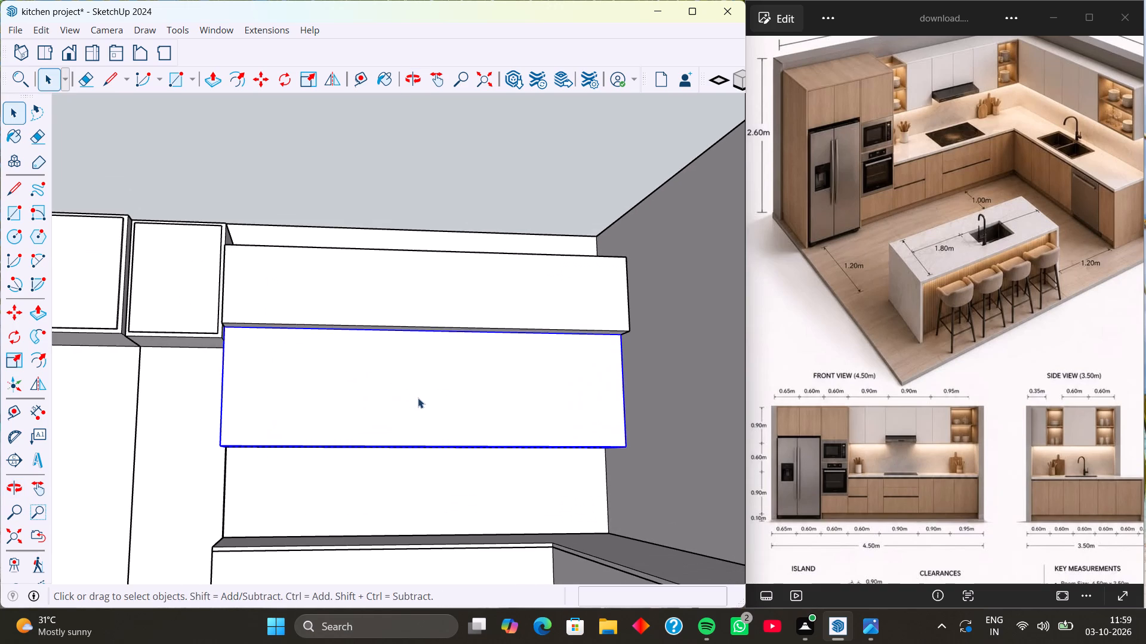
pyautogui.scroll(-2, 393, 388)
pyautogui.moveTo(391, 383); pyautogui.dragTo(372, 462, button='middle')
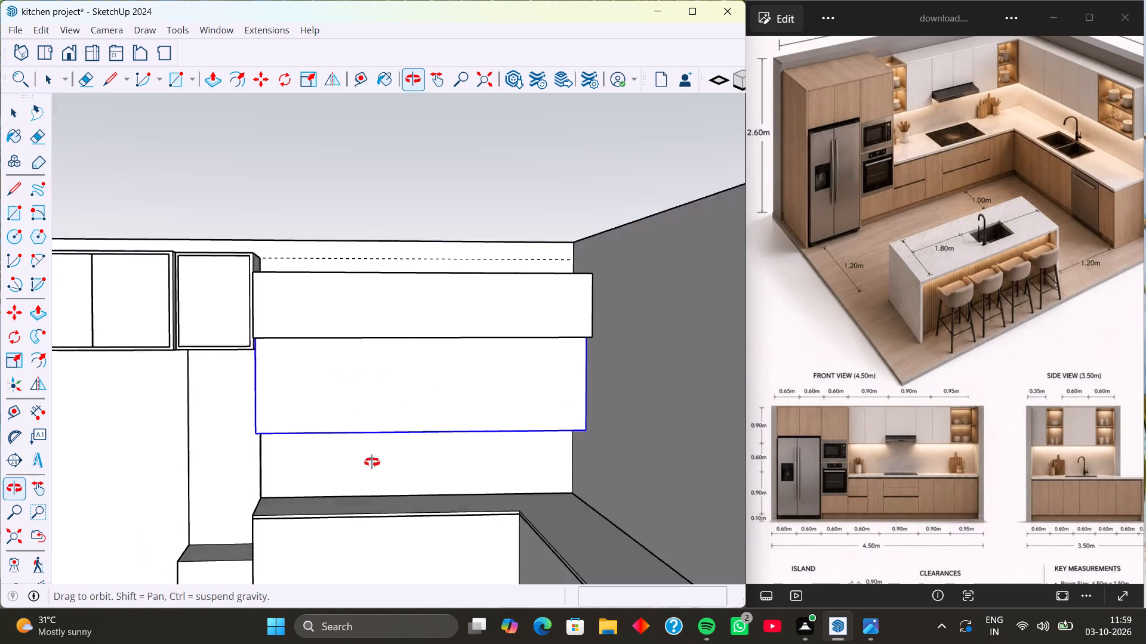
pyautogui.moveTo(372, 462); pyautogui.dragTo(373, 477, button='middle')
pyautogui.moveTo(399, 394); pyautogui.dragTo(414, 472, button='middle')
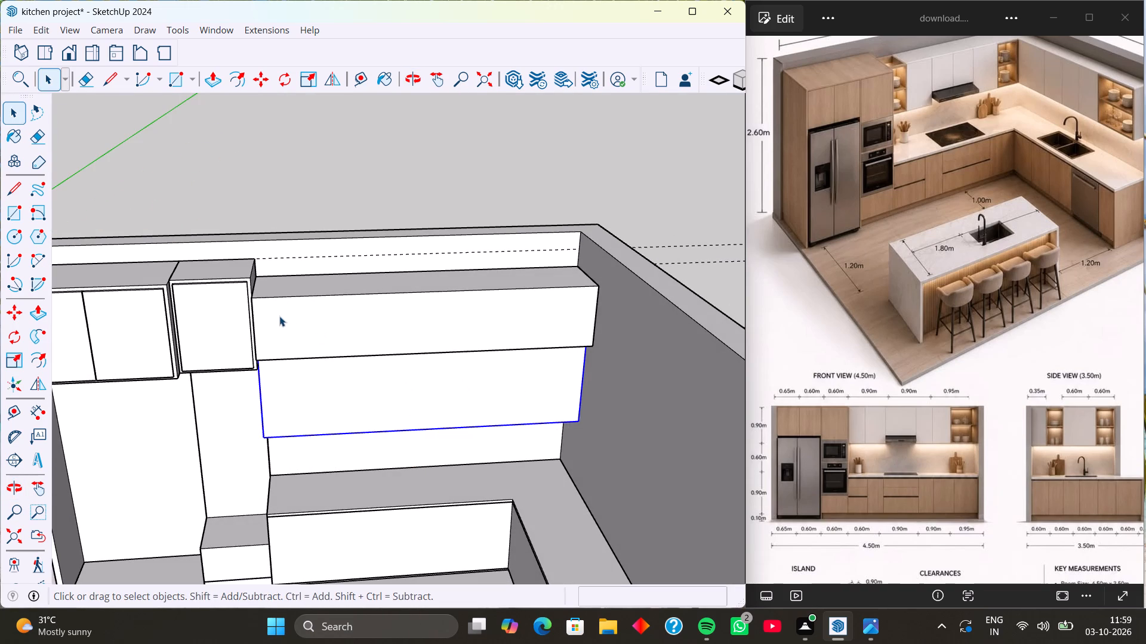
pyautogui.click(342, 191)
# Inside the tall oven unit's group, push/pull the top face of its base box 6" upward.
pyautogui.scroll(-4, 198, 346)
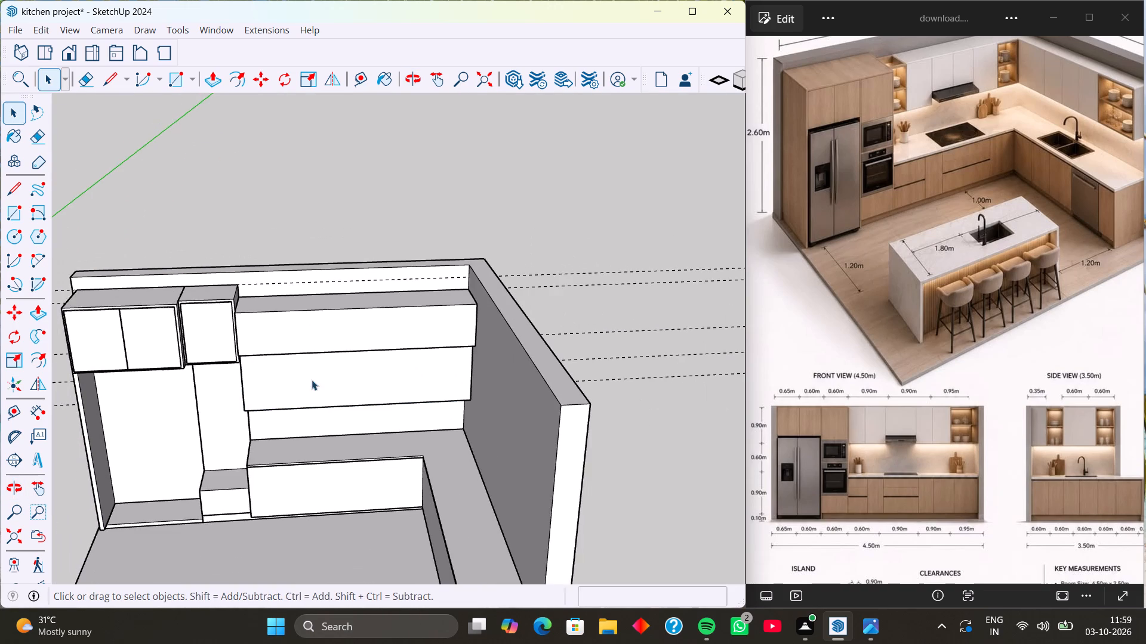
pyautogui.moveTo(313, 380); pyautogui.dragTo(370, 360, button='middle')
pyautogui.scroll(-2, 312, 381)
pyautogui.keyDown('shift'); pyautogui.moveTo(293, 384); pyautogui.dragTo(419, 332, button='middle'); pyautogui.keyUp('shift')
pyautogui.moveTo(423, 426); pyautogui.dragTo(387, 479, button='middle')
pyautogui.scroll(7, 377, 441)
pyautogui.tripleClick(374, 401)
pyautogui.click(372, 401)
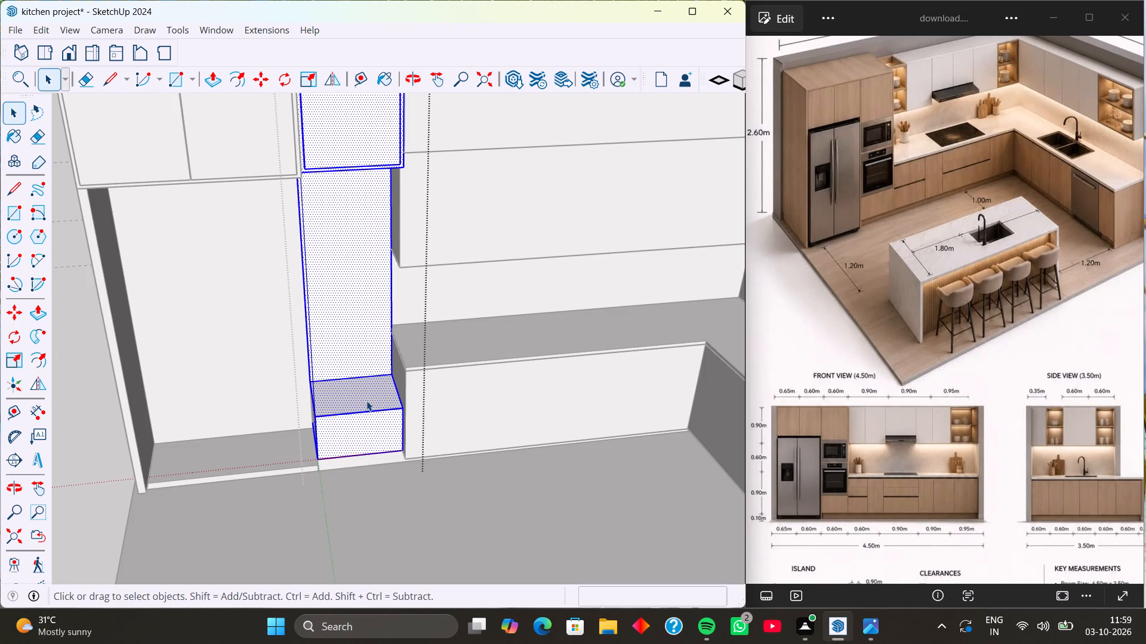
pyautogui.click(354, 401)
pyautogui.moveTo(346, 402); pyautogui.dragTo(339, 404, button='middle')
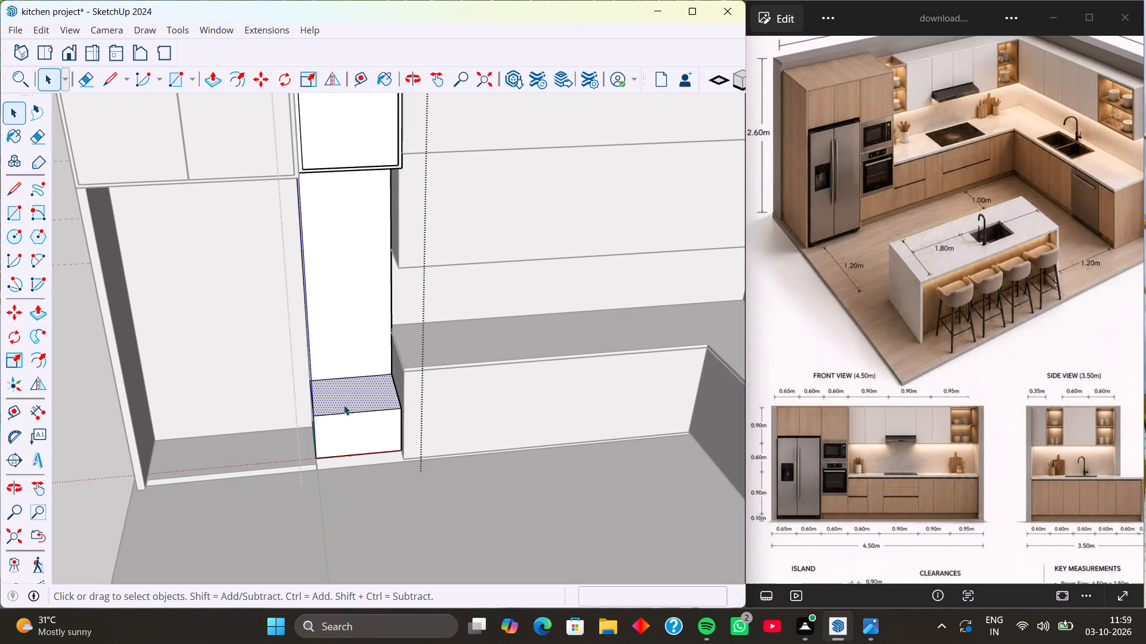
pyautogui.press('p')
pyautogui.click(349, 404)
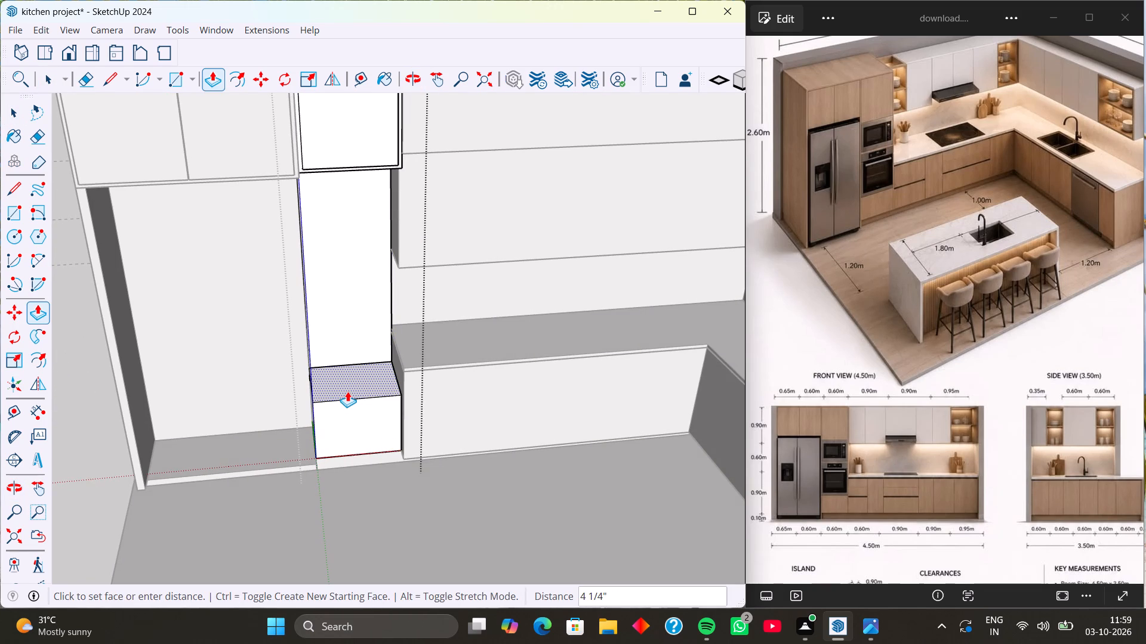
pyautogui.press('6')
pyautogui.press('Return')
pyautogui.scroll(-5, 341, 321)
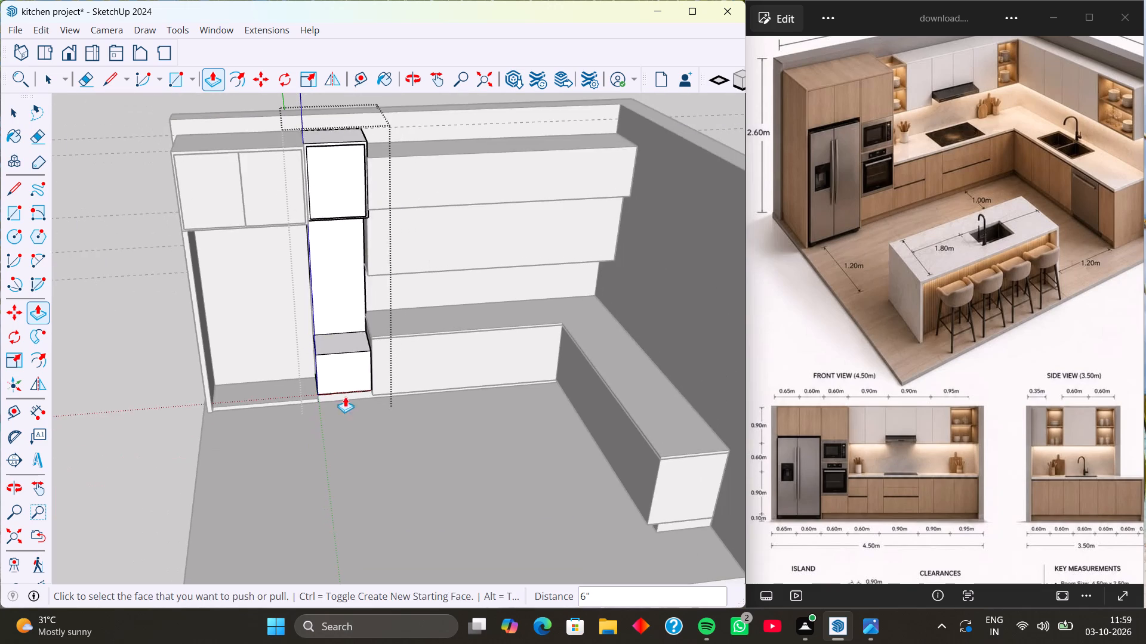
pyautogui.moveTo(346, 351); pyautogui.dragTo(342, 248, button='middle')
pyautogui.moveTo(363, 332); pyautogui.dragTo(350, 312, button='middle')
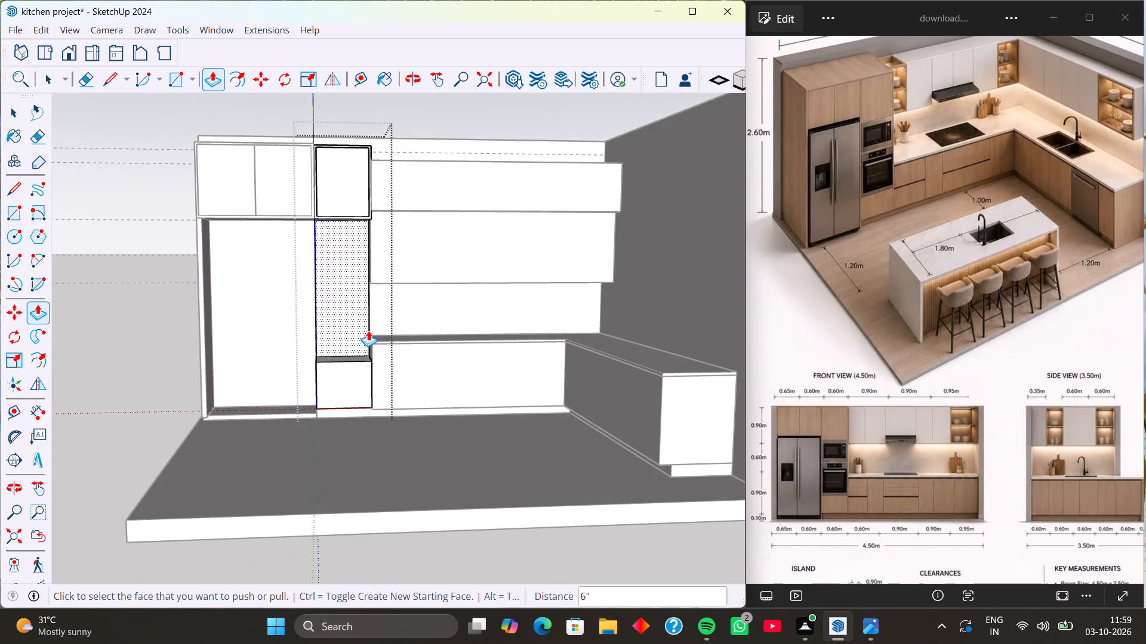
pyautogui.press('space')
pyautogui.click(125, 327)
# Examine the whole kitchen layout from the front, above and the fridge side, comparing it with the reference image.
pyautogui.scroll(-4, 348, 302)
pyautogui.moveTo(377, 348); pyautogui.dragTo(399, 371, button='middle')
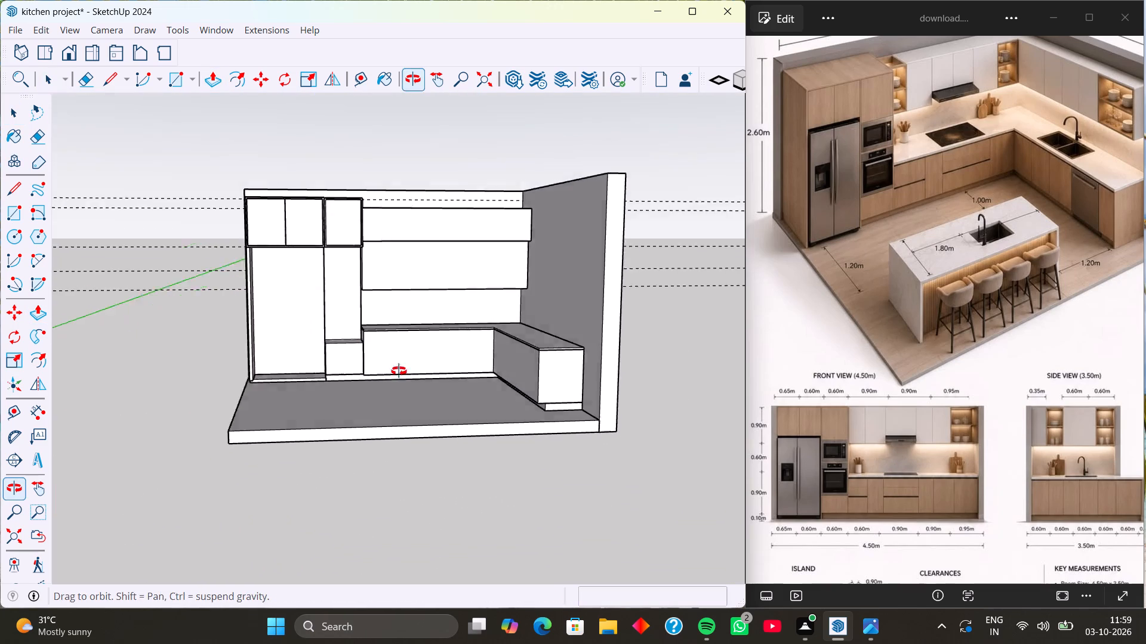
pyautogui.moveTo(399, 371); pyautogui.dragTo(459, 440, button='middle')
pyautogui.moveTo(421, 378); pyautogui.dragTo(476, 472, button='middle')
pyautogui.moveTo(504, 296); pyautogui.dragTo(350, 233, button='middle')
pyautogui.moveTo(491, 333); pyautogui.dragTo(491, 300, button='middle')
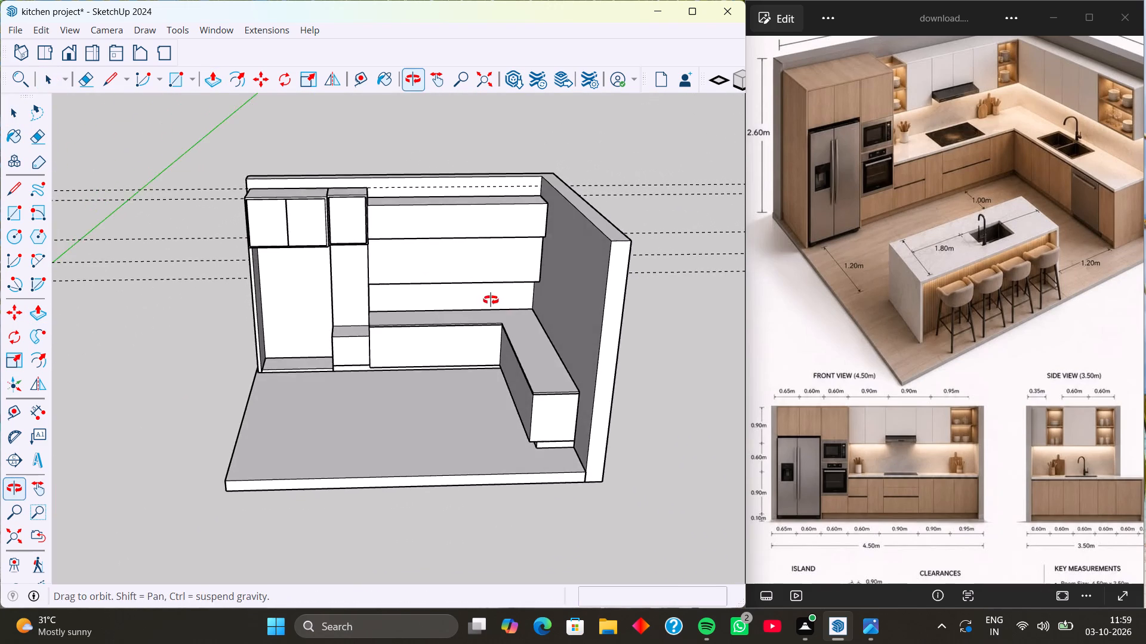
pyautogui.moveTo(491, 300); pyautogui.dragTo(491, 299, button='middle')
pyautogui.scroll(3, 434, 317)
pyautogui.moveTo(432, 326); pyautogui.dragTo(467, 303, button='middle')
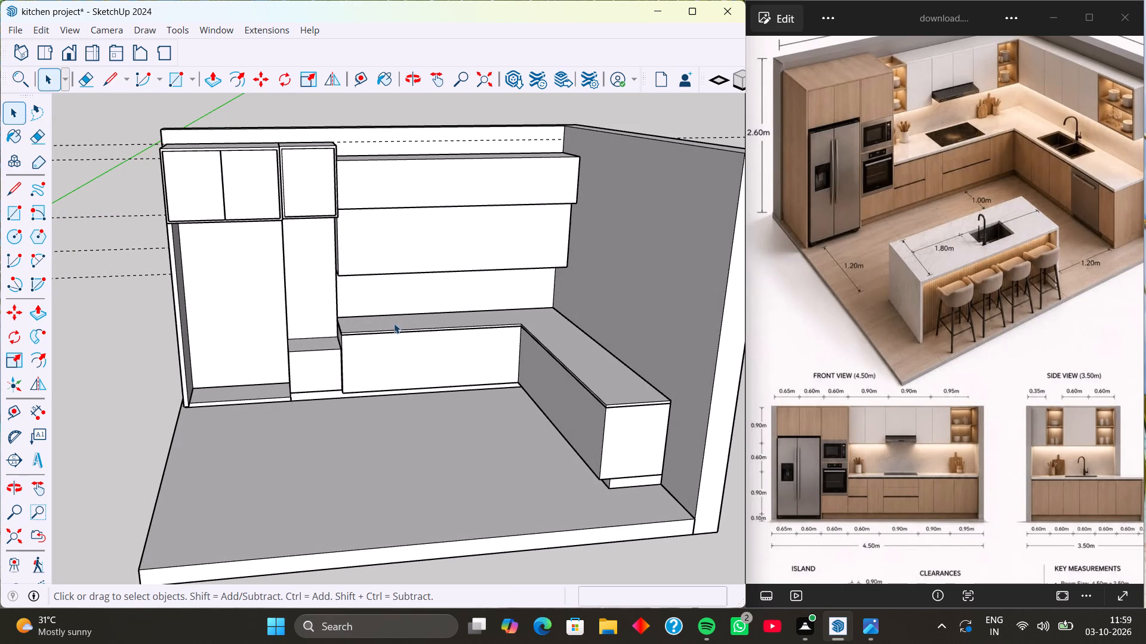
pyautogui.scroll(-3, 270, 368)
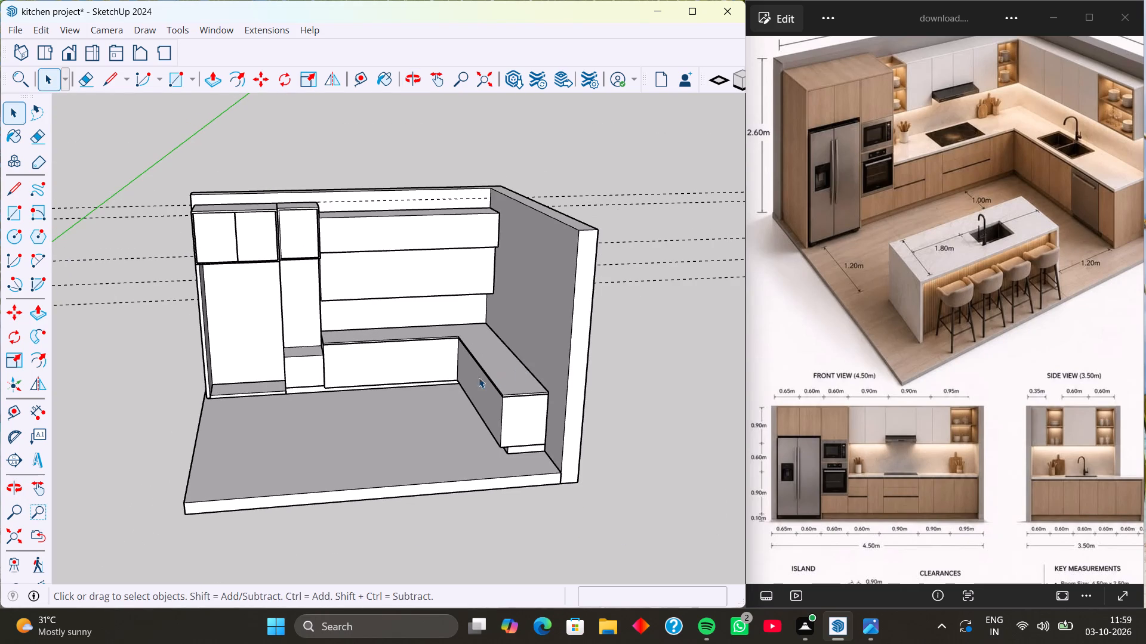
pyautogui.moveTo(433, 367); pyautogui.dragTo(608, 383, button='middle')
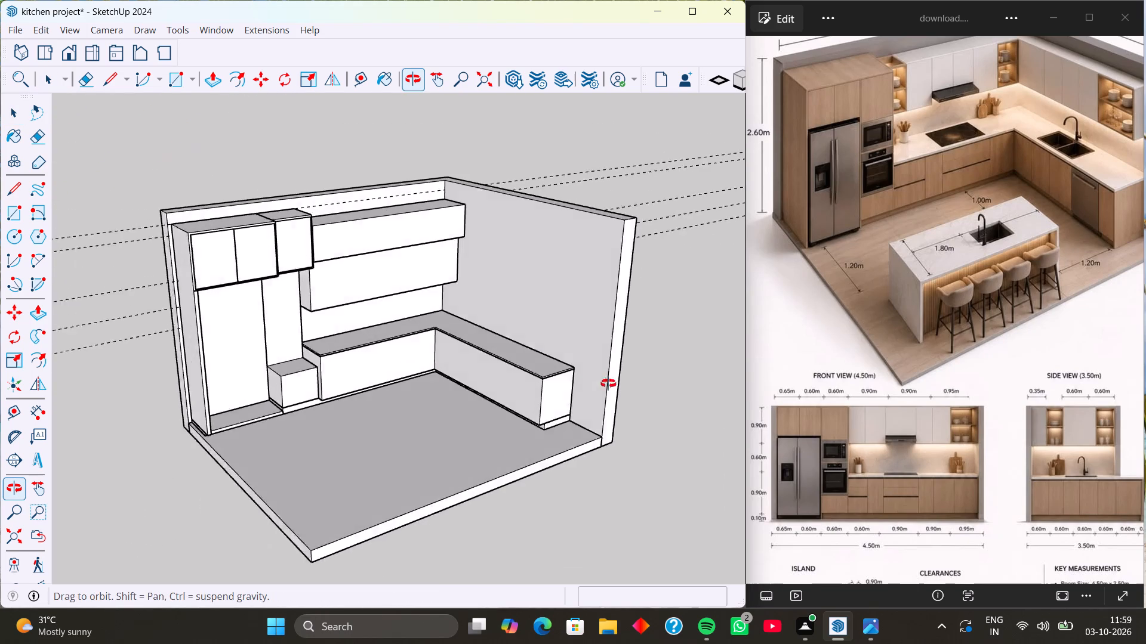
pyautogui.moveTo(608, 383); pyautogui.dragTo(613, 384, button='middle')
pyautogui.moveTo(446, 338); pyautogui.dragTo(549, 340, button='middle')
pyautogui.moveTo(482, 324); pyautogui.dragTo(551, 321, button='middle')
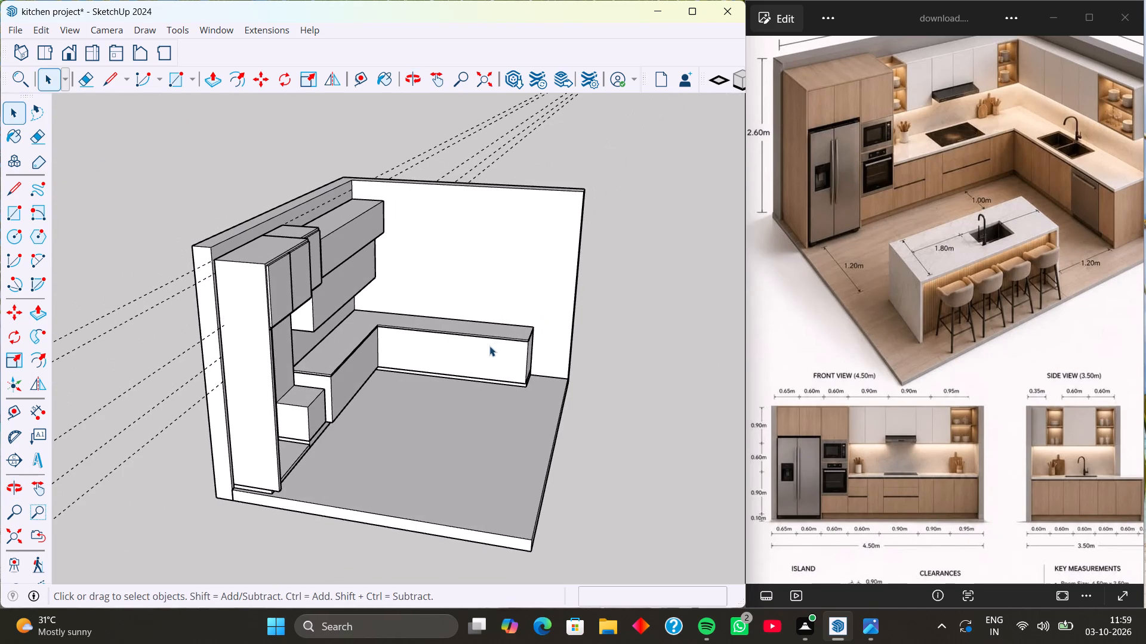
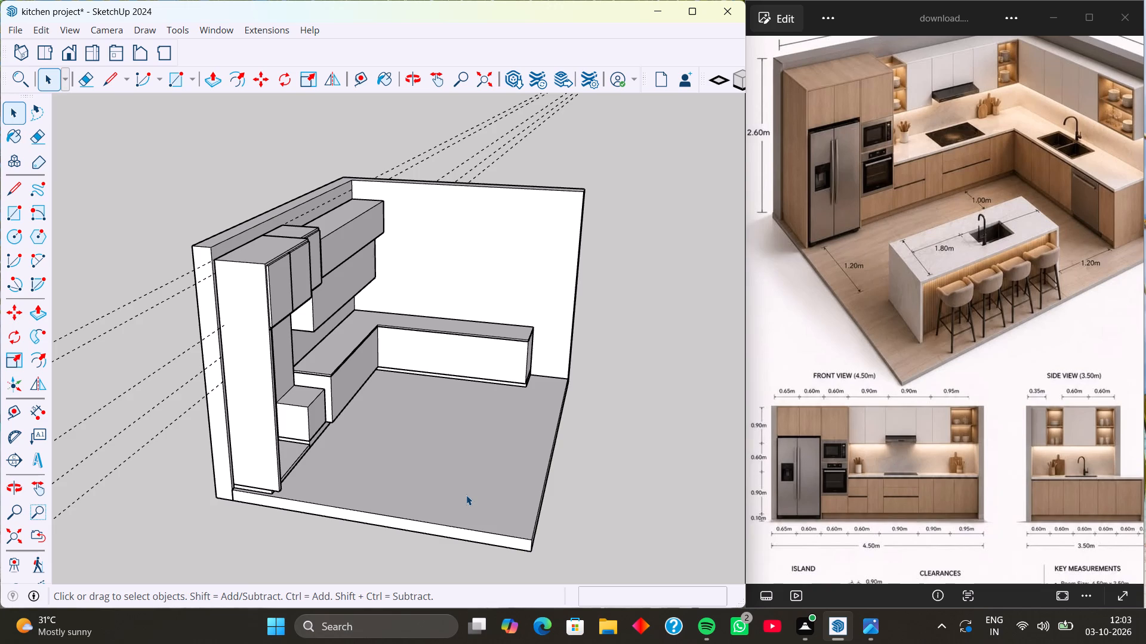
# Examine the upper cabinet blocks, the tall unit and the side wall from the front, the fridge side and below.
pyautogui.click(610, 500)
pyautogui.scroll(-4, 479, 472)
pyautogui.moveTo(480, 473); pyautogui.dragTo(362, 469, button='middle')
pyautogui.moveTo(461, 479); pyautogui.dragTo(426, 459, button='middle')
pyautogui.moveTo(436, 450); pyautogui.dragTo(448, 448, button='middle')
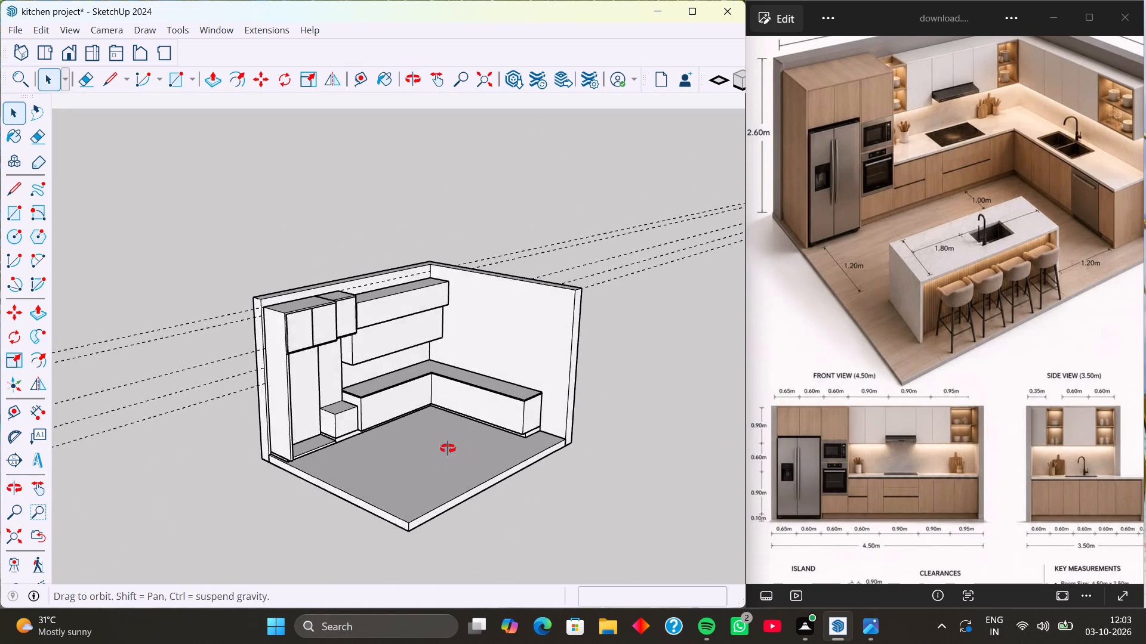
pyautogui.moveTo(448, 448); pyautogui.dragTo(515, 441, button='middle')
pyautogui.moveTo(423, 434); pyautogui.dragTo(515, 416, button='middle')
pyautogui.scroll(6, 426, 380)
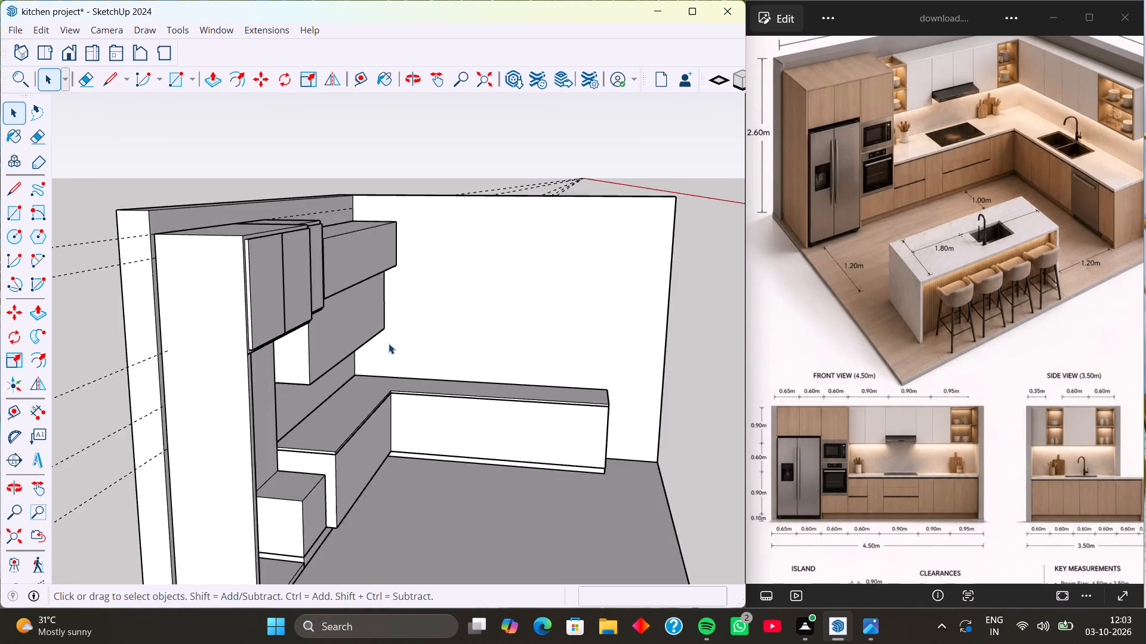
pyautogui.scroll(5, 389, 343)
pyautogui.moveTo(384, 354); pyautogui.dragTo(431, 306, button='middle')
pyautogui.scroll(1, 431, 306)
pyautogui.moveTo(372, 354); pyautogui.dragTo(386, 352, button='middle')
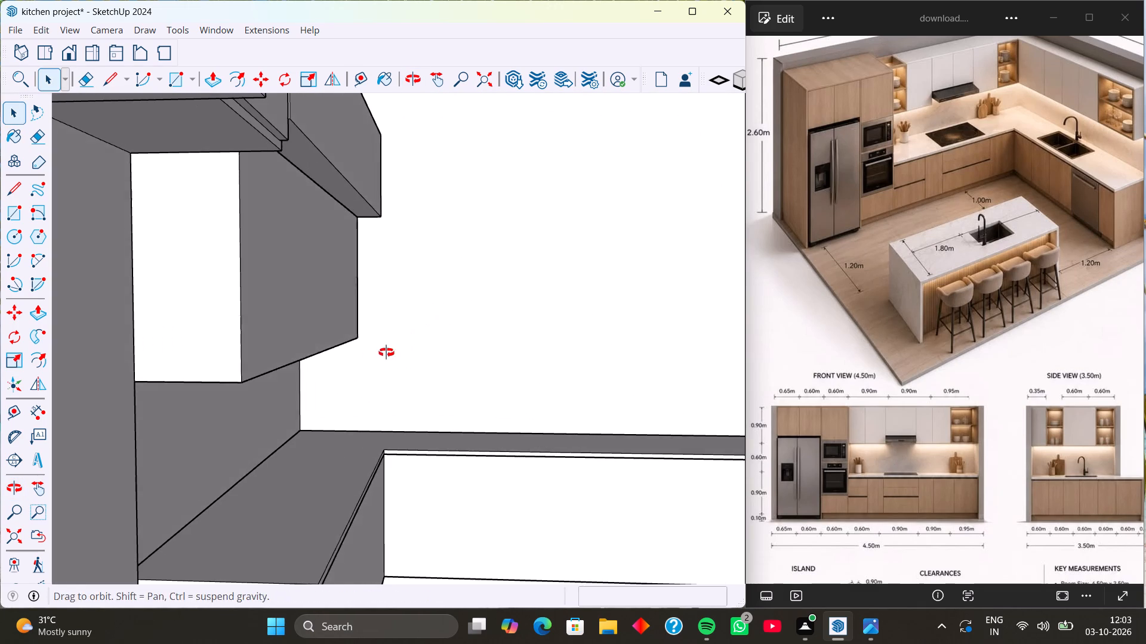
pyautogui.moveTo(386, 352); pyautogui.dragTo(415, 348, button='middle')
pyautogui.moveTo(408, 351); pyautogui.dragTo(281, 352, button='middle')
pyautogui.moveTo(510, 395); pyautogui.dragTo(416, 394, button='middle')
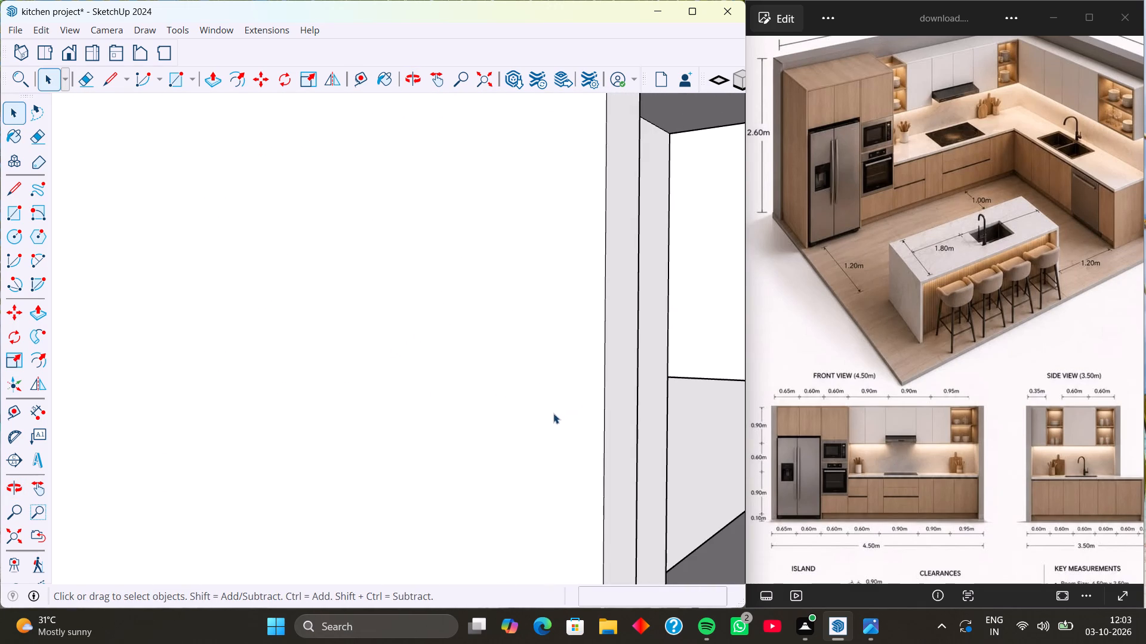
pyautogui.scroll(-3, 549, 413)
pyautogui.keyDown('shift'); pyautogui.moveTo(615, 393); pyautogui.dragTo(453, 423, button='middle'); pyautogui.keyUp('shift')
pyautogui.scroll(-4, 488, 412)
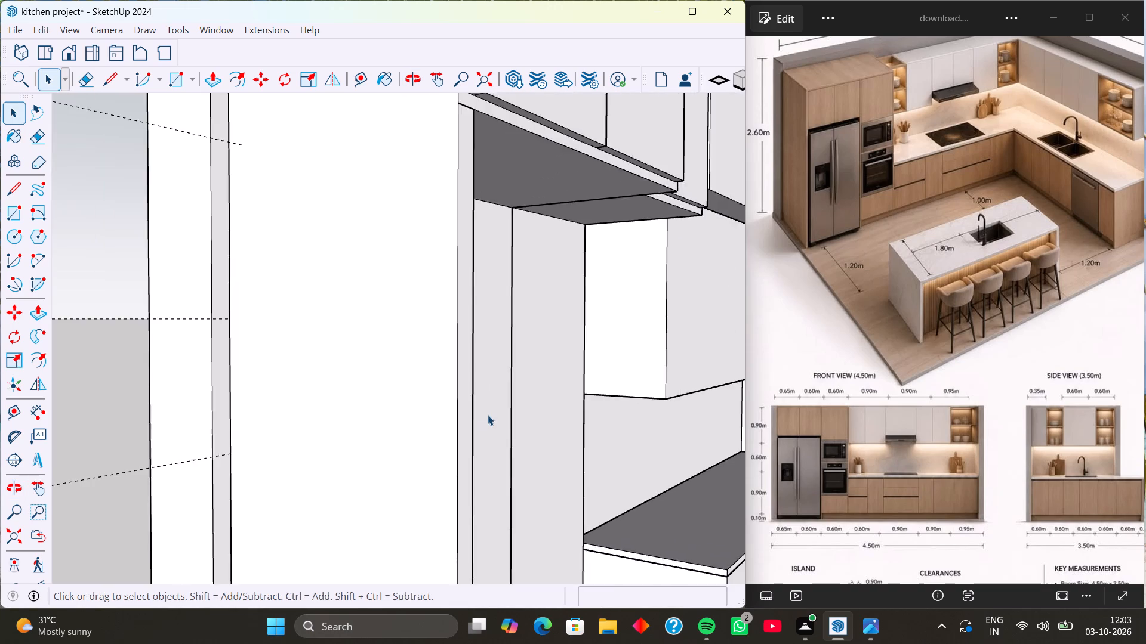
pyautogui.scroll(-3, 488, 415)
pyautogui.keyDown('shift'); pyautogui.moveTo(553, 400); pyautogui.dragTo(376, 404, button='middle'); pyautogui.keyUp('shift')
pyautogui.moveTo(472, 414); pyautogui.dragTo(503, 338, button='middle')
pyautogui.keyDown('shift'); pyautogui.moveTo(543, 391); pyautogui.dragTo(463, 420, button='middle'); pyautogui.keyUp('shift')
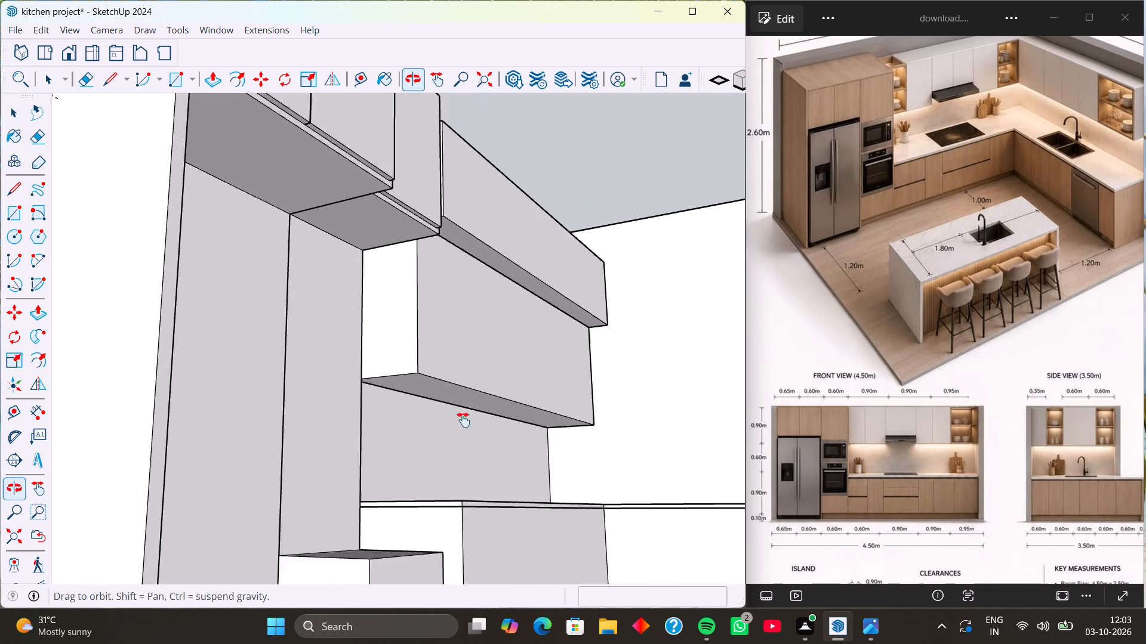
pyautogui.keyDown('shift'); pyautogui.moveTo(463, 420); pyautogui.dragTo(454, 432, button='middle'); pyautogui.keyUp('shift')
# Place horizontal guides across the side wall in line with the bottom edges of the wall cabinet block and the upper block above it.
pyautogui.moveTo(503, 453); pyautogui.dragTo(557, 446, button='middle')
pyautogui.scroll(6, 480, 466)
pyautogui.moveTo(478, 462); pyautogui.dragTo(495, 461, button='middle')
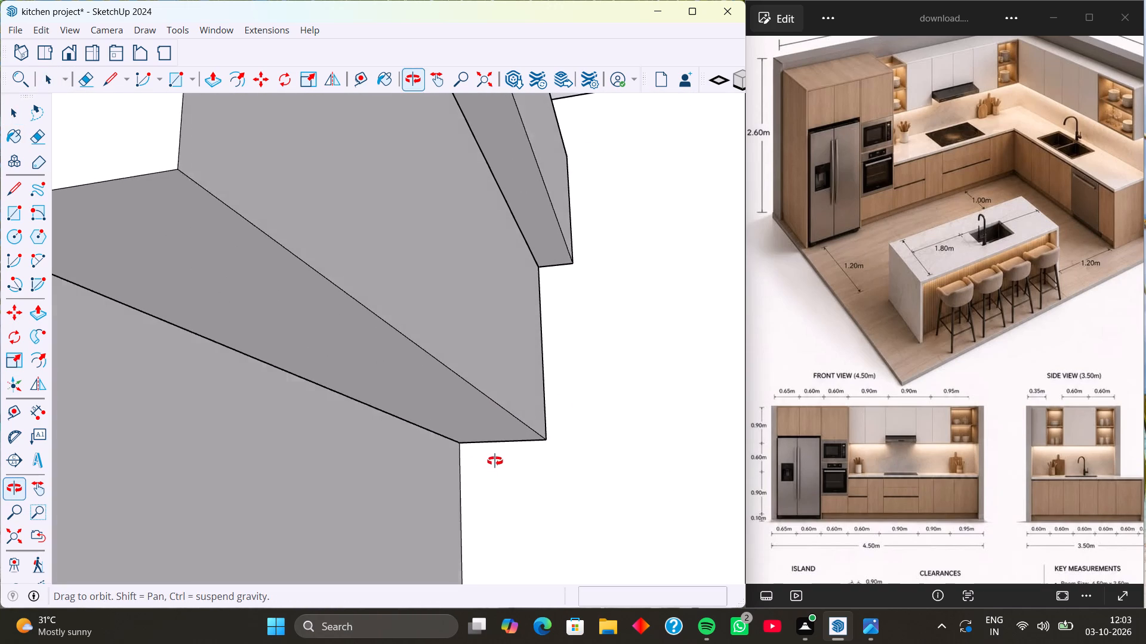
pyautogui.moveTo(495, 461); pyautogui.dragTo(497, 461, button='middle')
pyautogui.moveTo(497, 461); pyautogui.dragTo(504, 460, button='middle')
pyautogui.press('t')
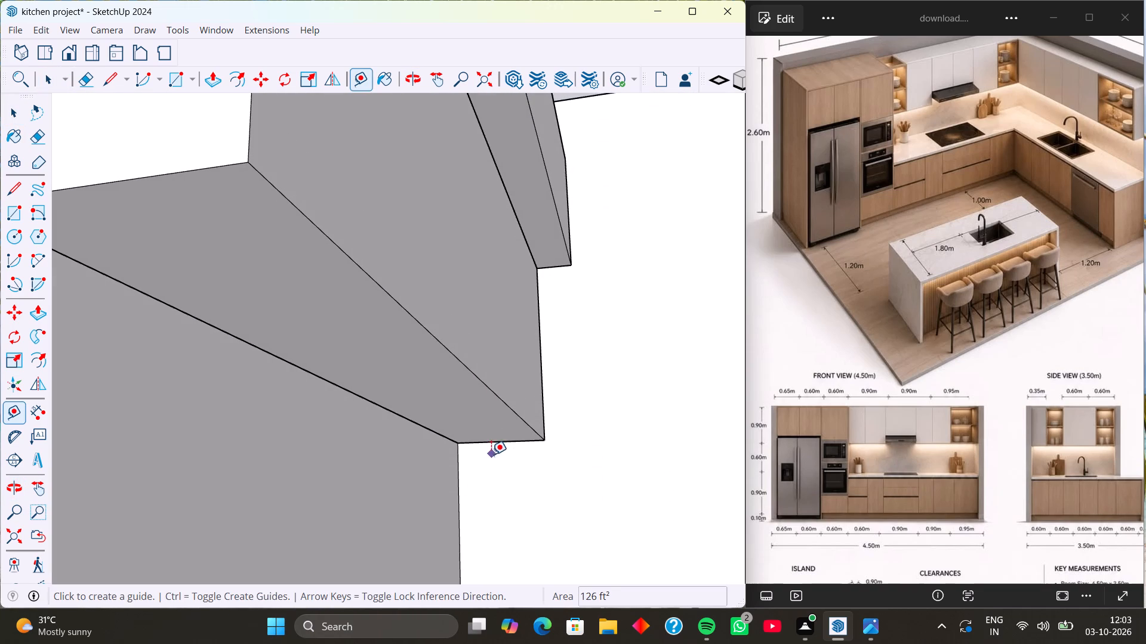
pyautogui.scroll(4, 489, 453)
pyautogui.click(473, 439)
pyautogui.click(536, 441)
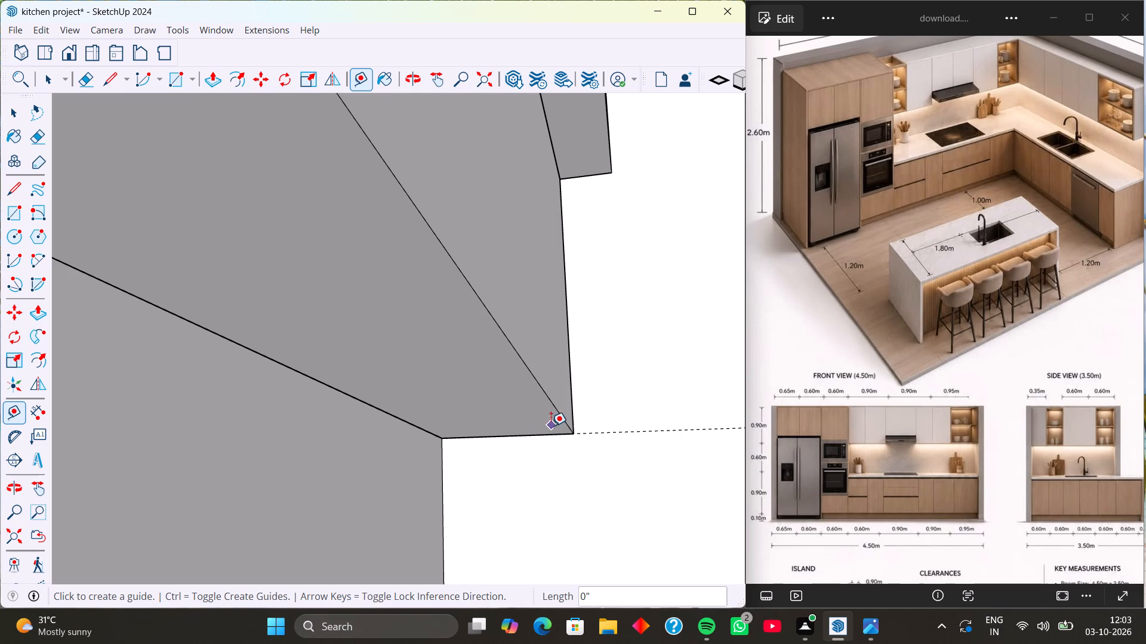
pyautogui.keyDown('shift'); pyautogui.moveTo(603, 237); pyautogui.dragTo(545, 375, button='middle'); pyautogui.keyUp('shift')
pyautogui.moveTo(541, 357); pyautogui.dragTo(571, 360, button='middle')
pyautogui.scroll(2, 537, 329)
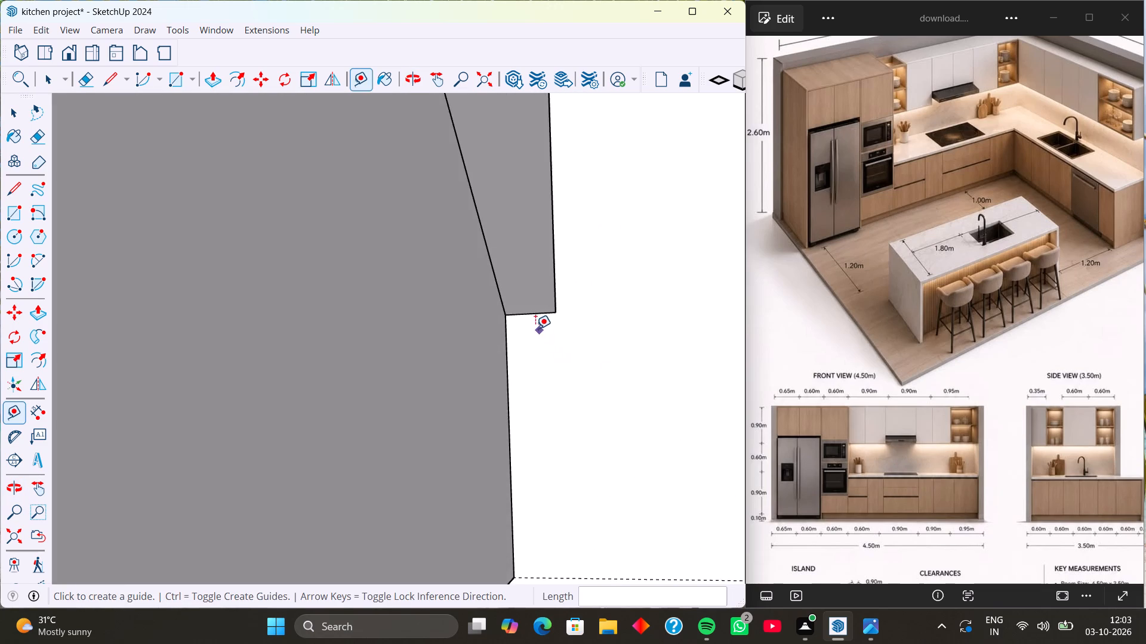
pyautogui.scroll(2, 535, 329)
pyautogui.click(505, 306)
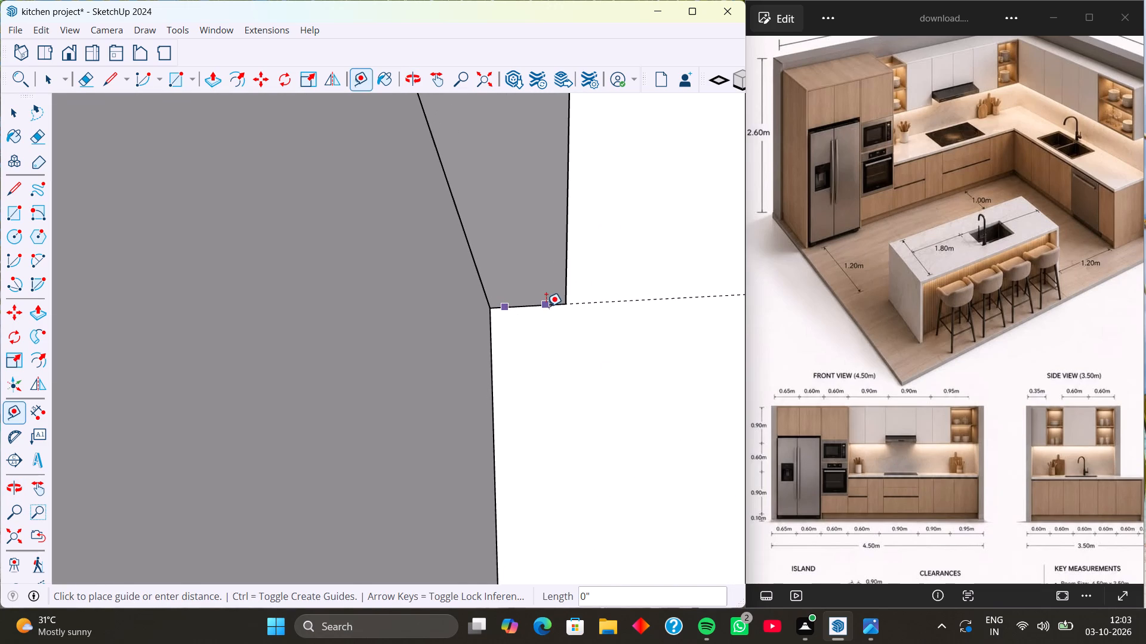
pyautogui.click(547, 306)
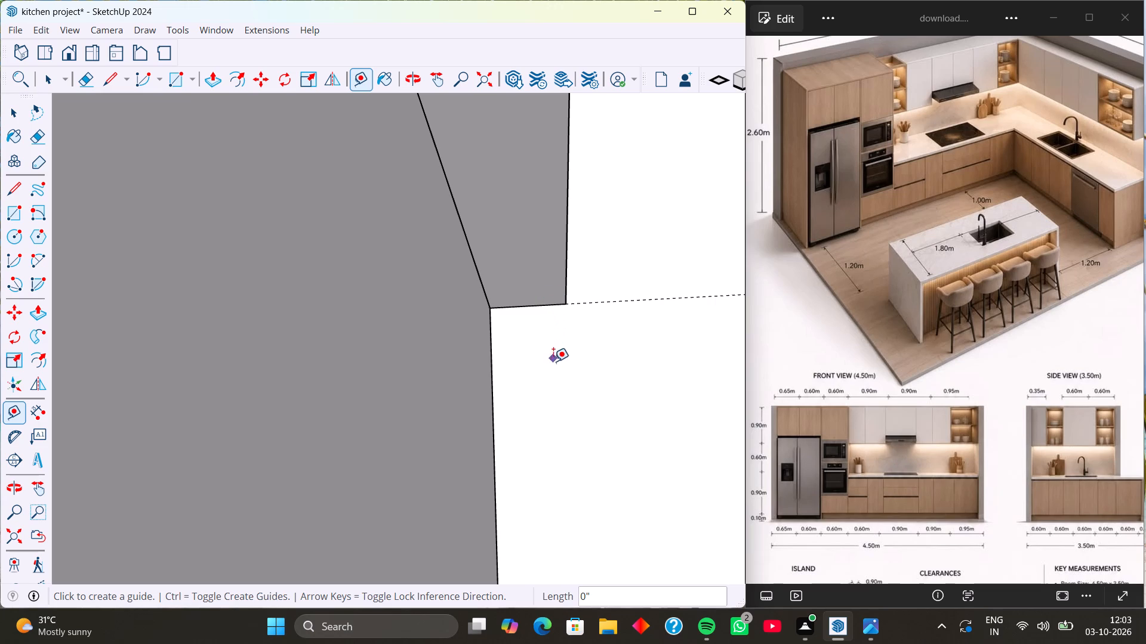
# Place a vertical guide on the side wall in line with the rear vertical edge at the open end of the side counter.
pyautogui.scroll(-3, 529, 383)
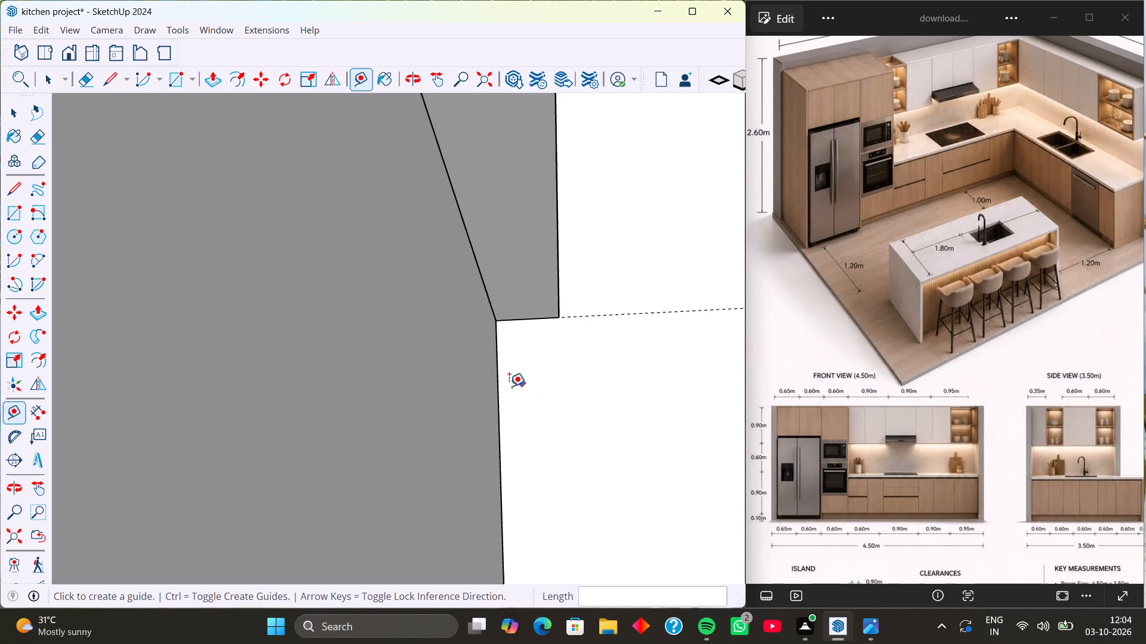
pyautogui.scroll(-20, 509, 386)
pyautogui.scroll(-5, 509, 386)
pyautogui.moveTo(467, 460); pyautogui.dragTo(434, 533, button='middle')
pyautogui.moveTo(557, 457); pyautogui.dragTo(348, 438, button='middle')
pyautogui.moveTo(472, 487); pyautogui.dragTo(357, 506, button='middle')
pyautogui.scroll(7, 490, 537)
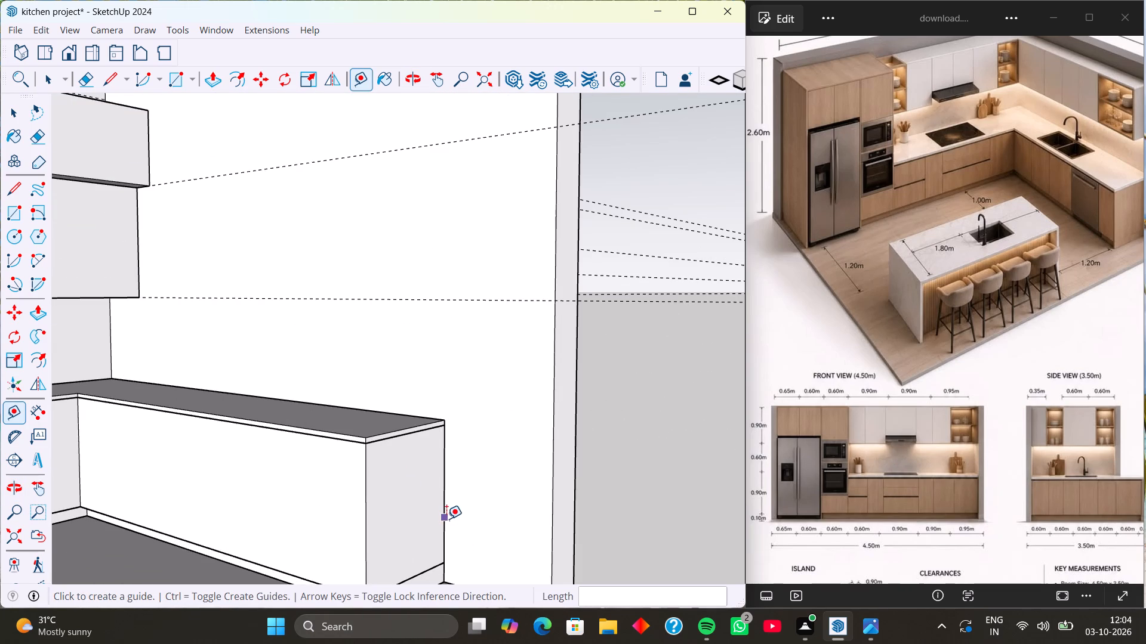
pyautogui.click(446, 519)
pyautogui.click(446, 482)
# Place a horizontal guide across the side wall in line with the top edge of the upper block's end.
pyautogui.scroll(-4, 383, 465)
pyautogui.moveTo(378, 465); pyautogui.dragTo(528, 498, button='middle')
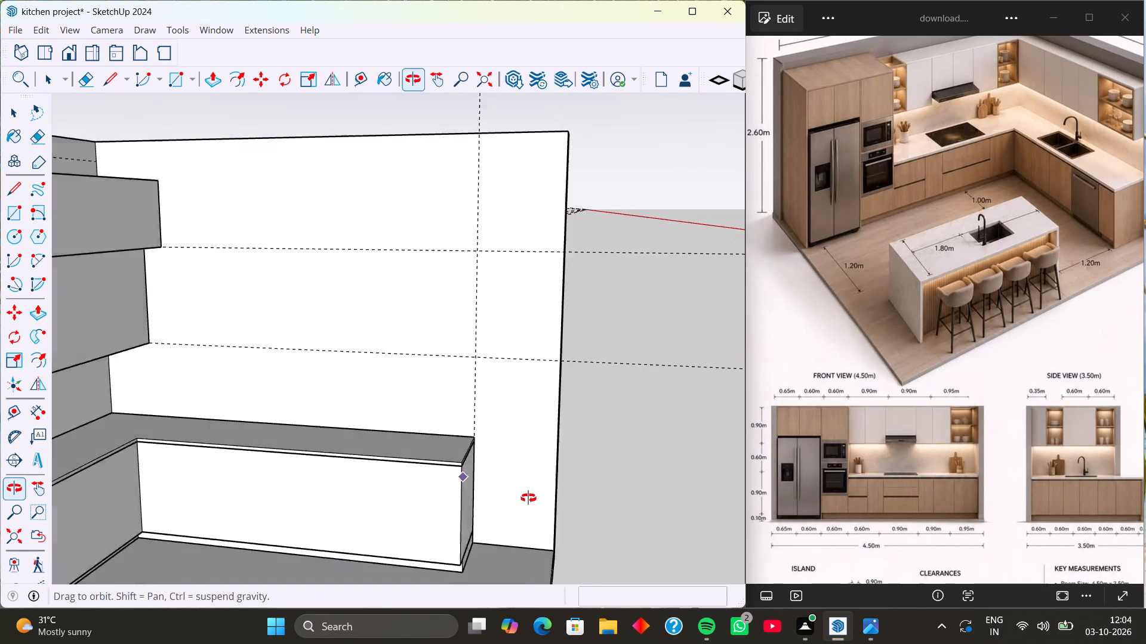
pyautogui.moveTo(528, 498); pyautogui.dragTo(530, 498, button='middle')
pyautogui.moveTo(401, 405); pyautogui.dragTo(457, 428, button='middle')
pyautogui.moveTo(322, 450); pyautogui.dragTo(412, 379, button='middle')
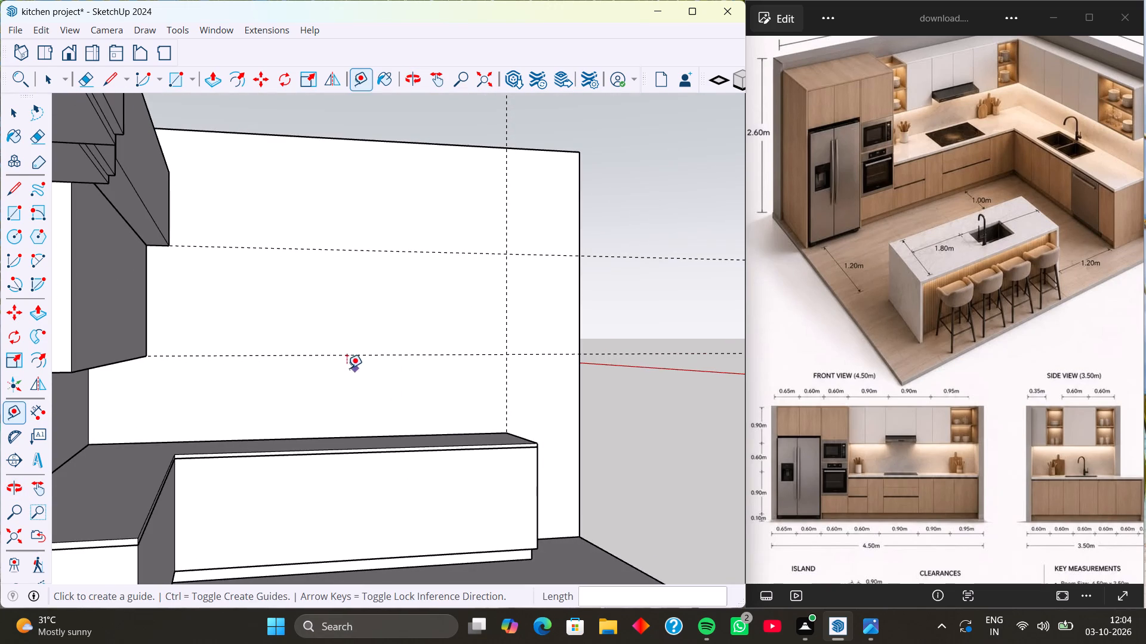
pyautogui.moveTo(344, 368); pyautogui.dragTo(311, 368, button='middle')
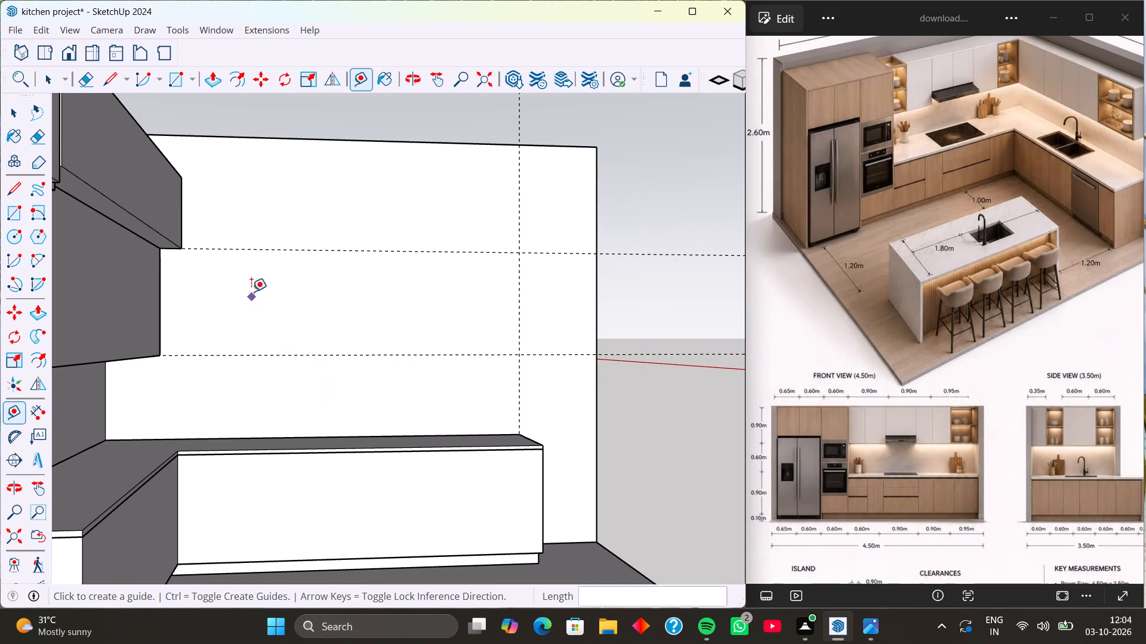
pyautogui.moveTo(251, 291); pyautogui.dragTo(271, 384, button='middle')
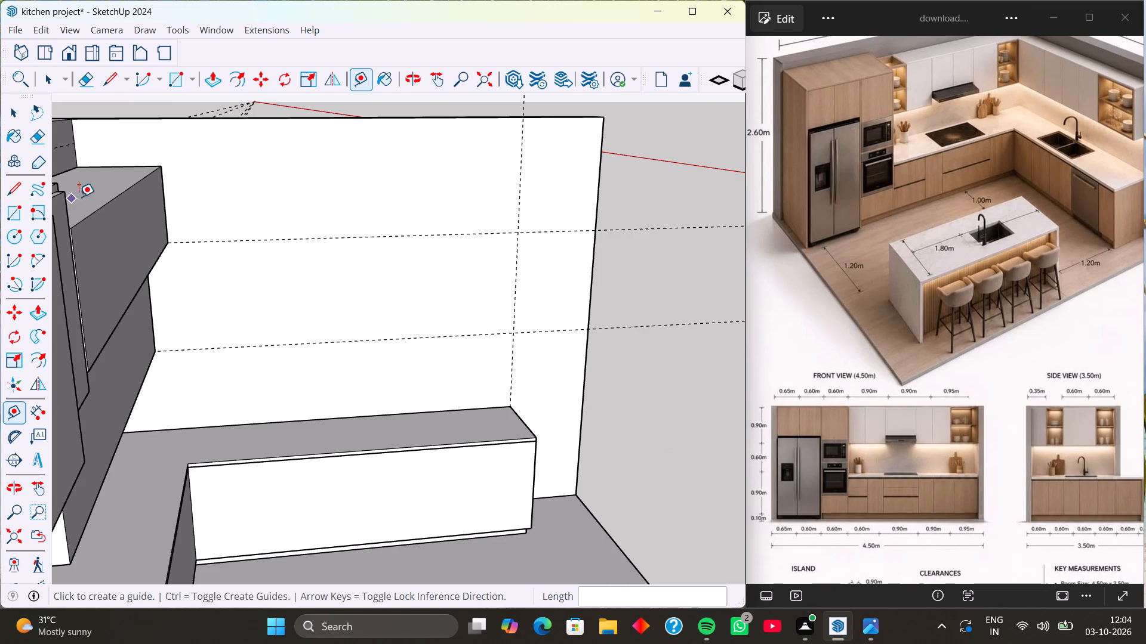
pyautogui.scroll(5, 98, 167)
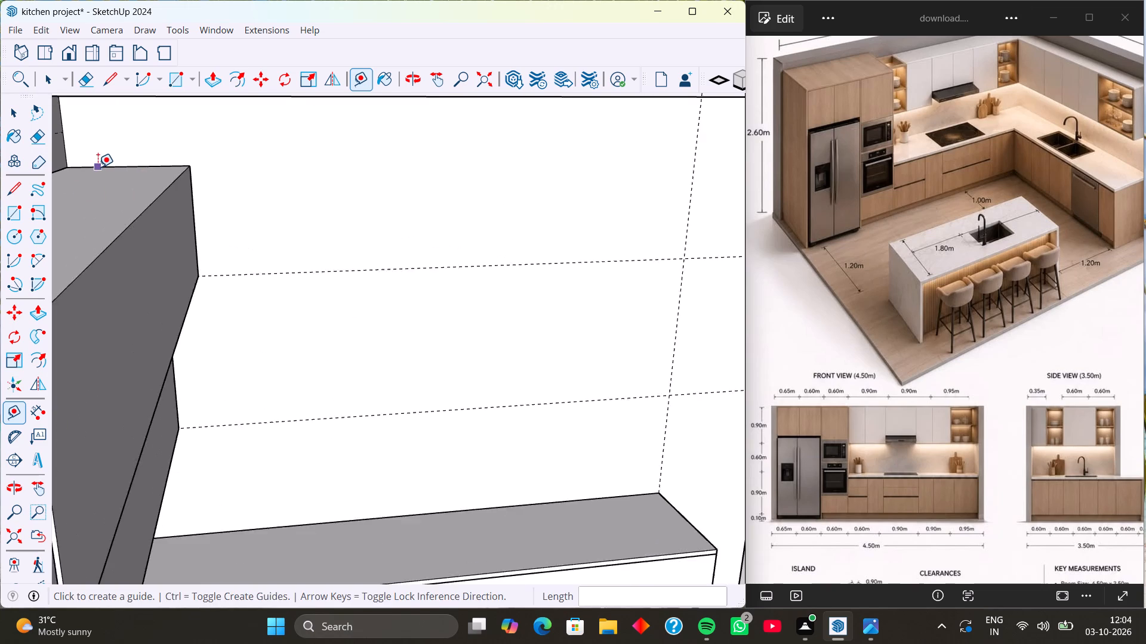
pyautogui.scroll(2, 98, 167)
pyautogui.click(97, 167)
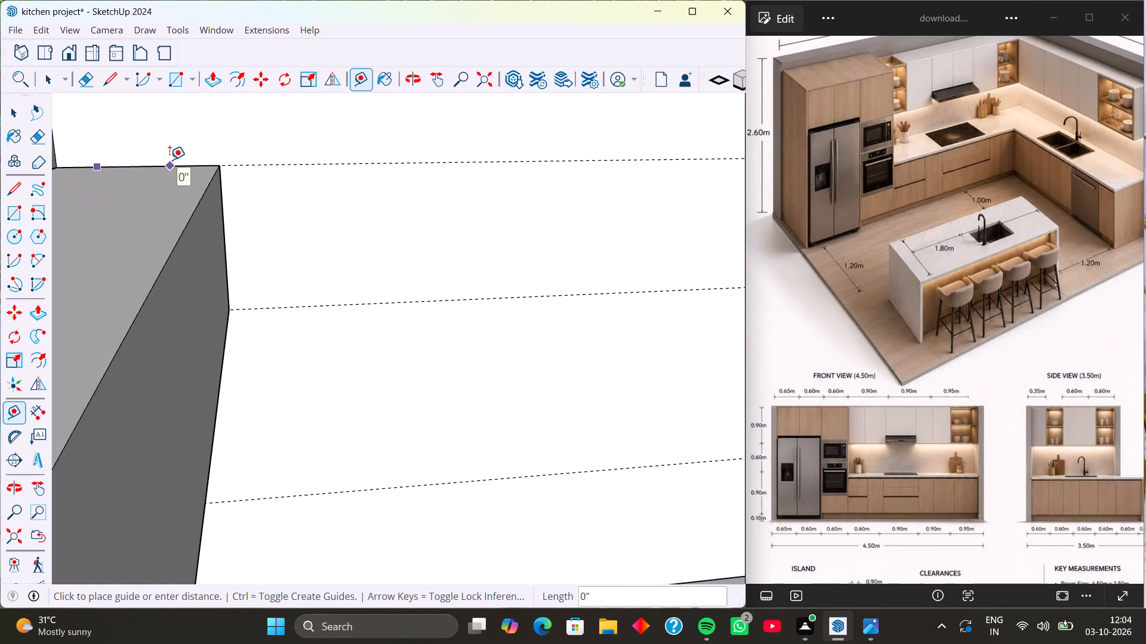
pyautogui.click(170, 160)
# Draw a rectangle of about 2' 6 5/8" by 8' 9" on the side wall, from the wall cabinet block's top corner to the lower and vertical guides' intersection.
pyautogui.moveTo(248, 234); pyautogui.dragTo(240, 217, button='middle')
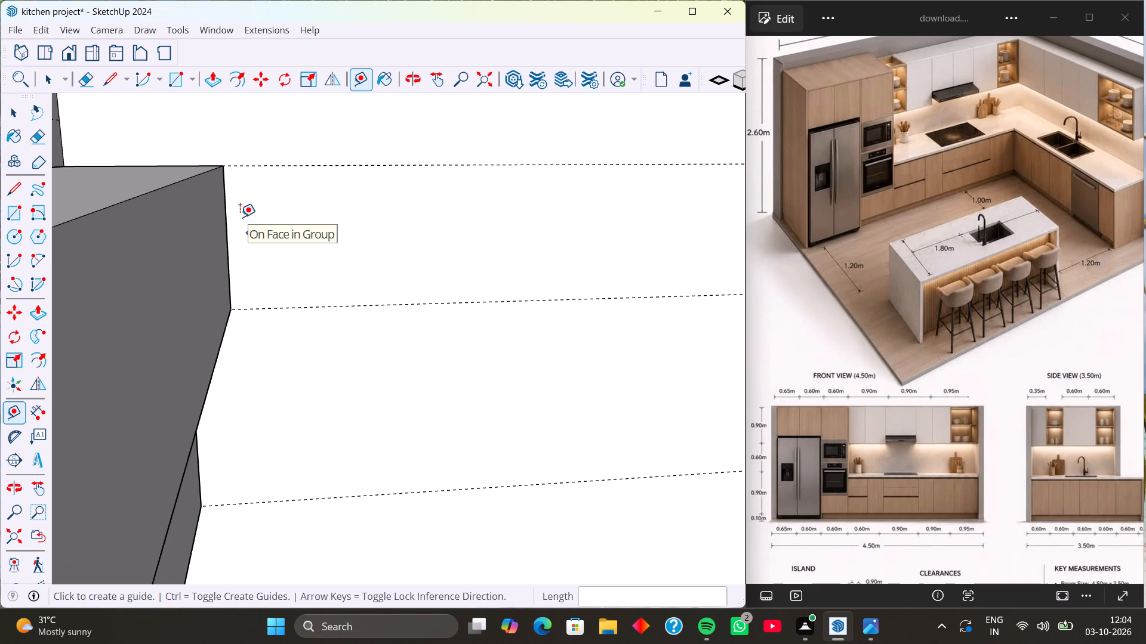
pyautogui.scroll(-5, 280, 223)
pyautogui.moveTo(322, 288); pyautogui.dragTo(261, 242, button='middle')
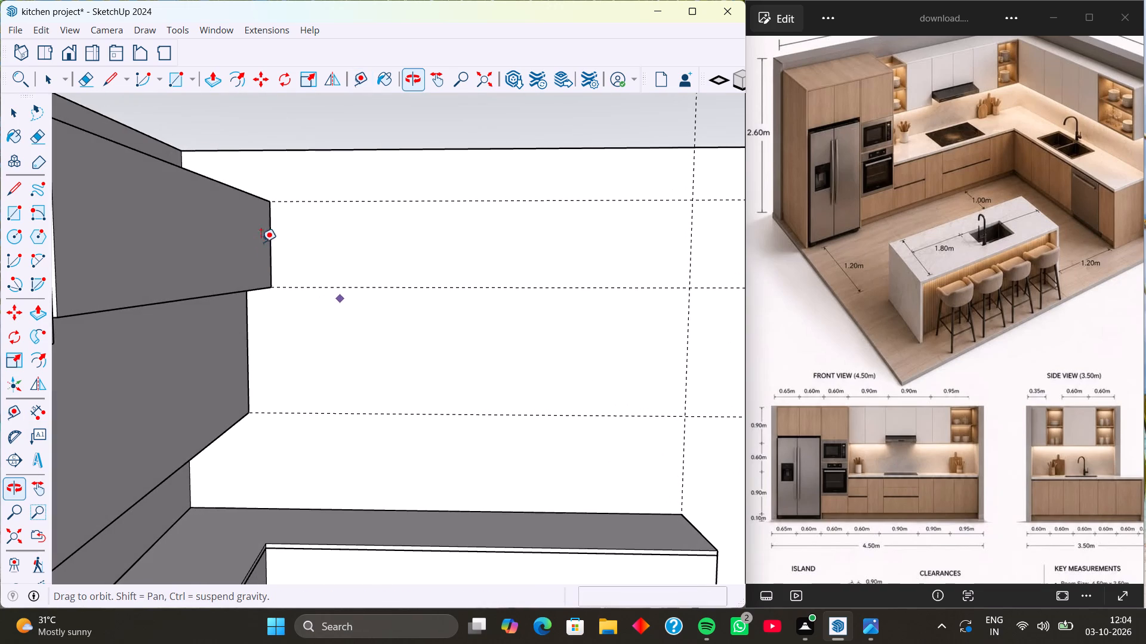
pyautogui.moveTo(300, 325); pyautogui.dragTo(312, 309, button='middle')
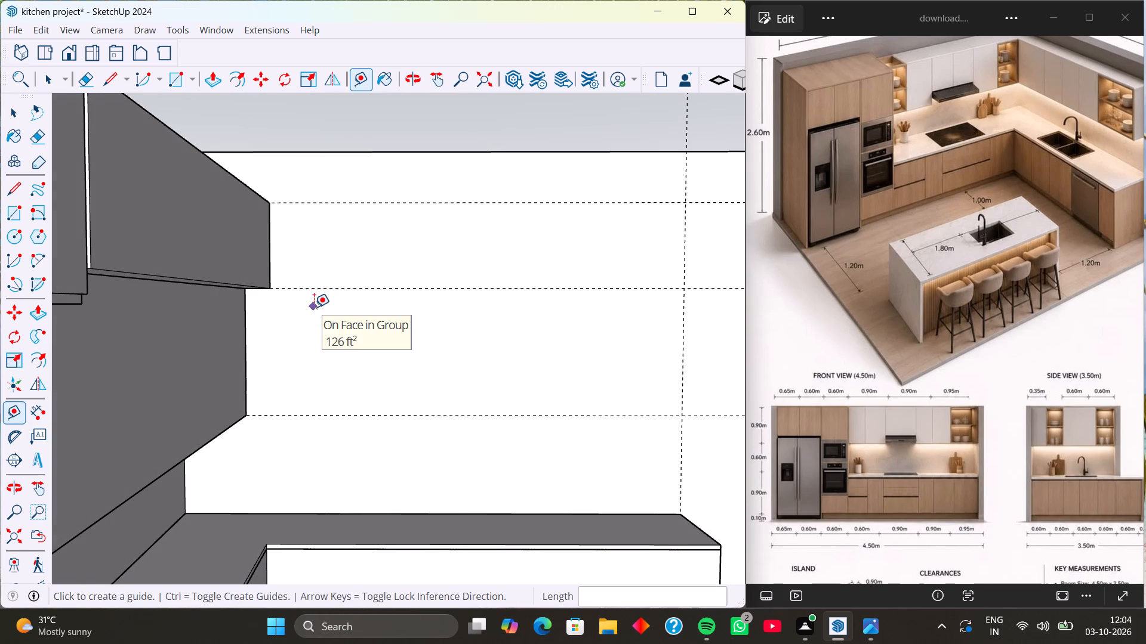
pyautogui.press('r')
pyautogui.scroll(1, 295, 317)
pyautogui.moveTo(295, 317); pyautogui.dragTo(302, 276, button='middle')
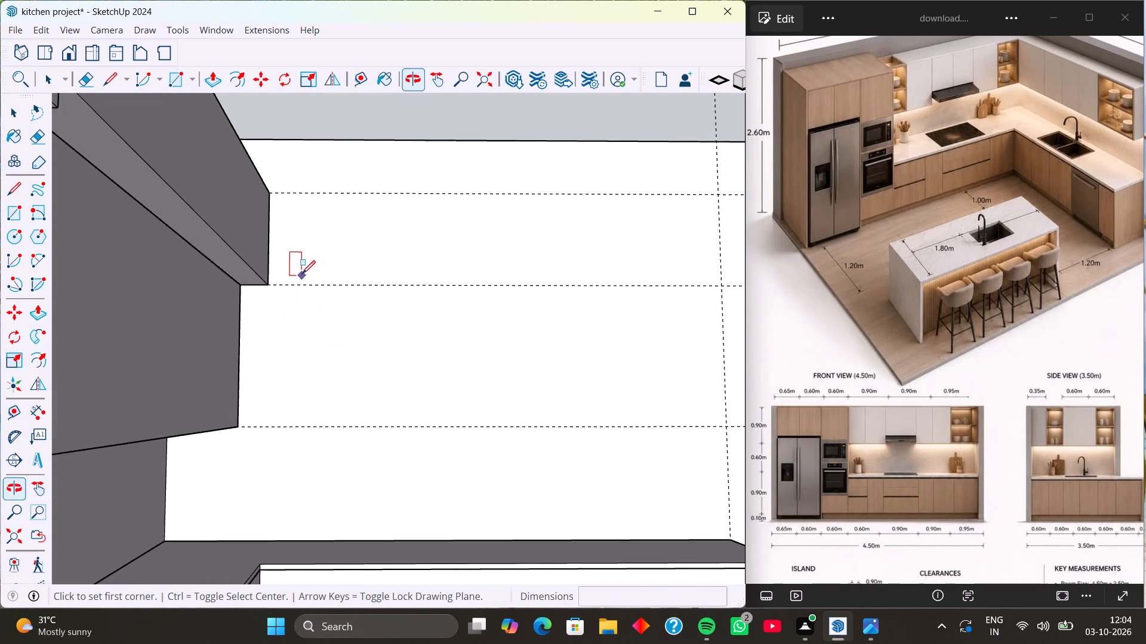
pyautogui.scroll(5, 276, 293)
pyautogui.click(216, 280)
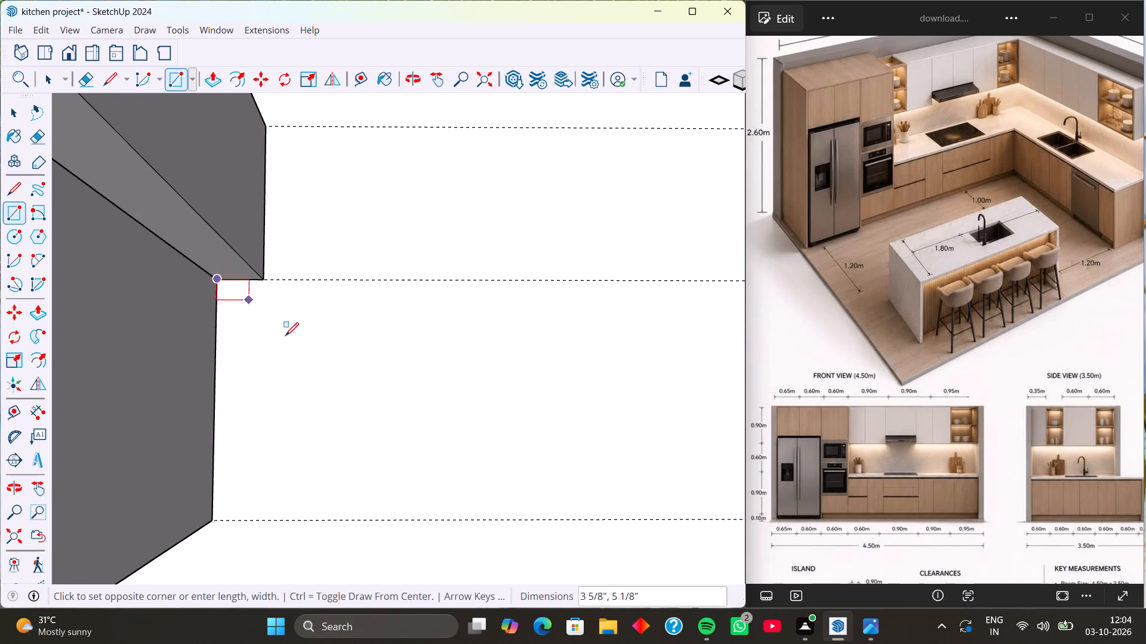
pyautogui.scroll(-2, 429, 432)
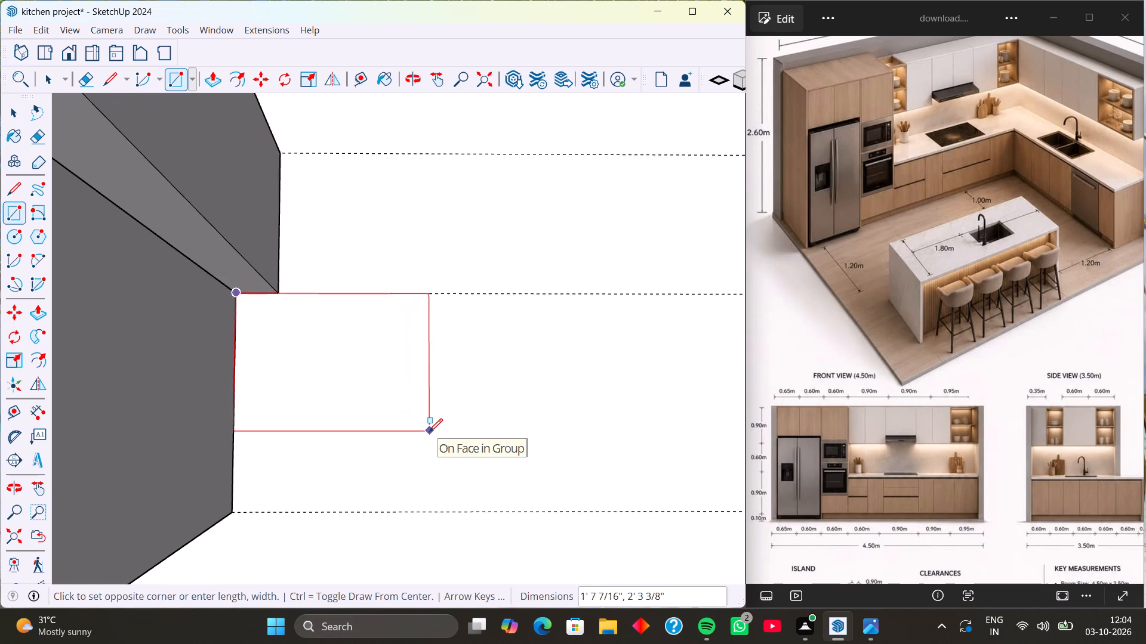
pyautogui.scroll(-5, 429, 432)
pyautogui.moveTo(437, 431); pyautogui.dragTo(263, 394, button='middle')
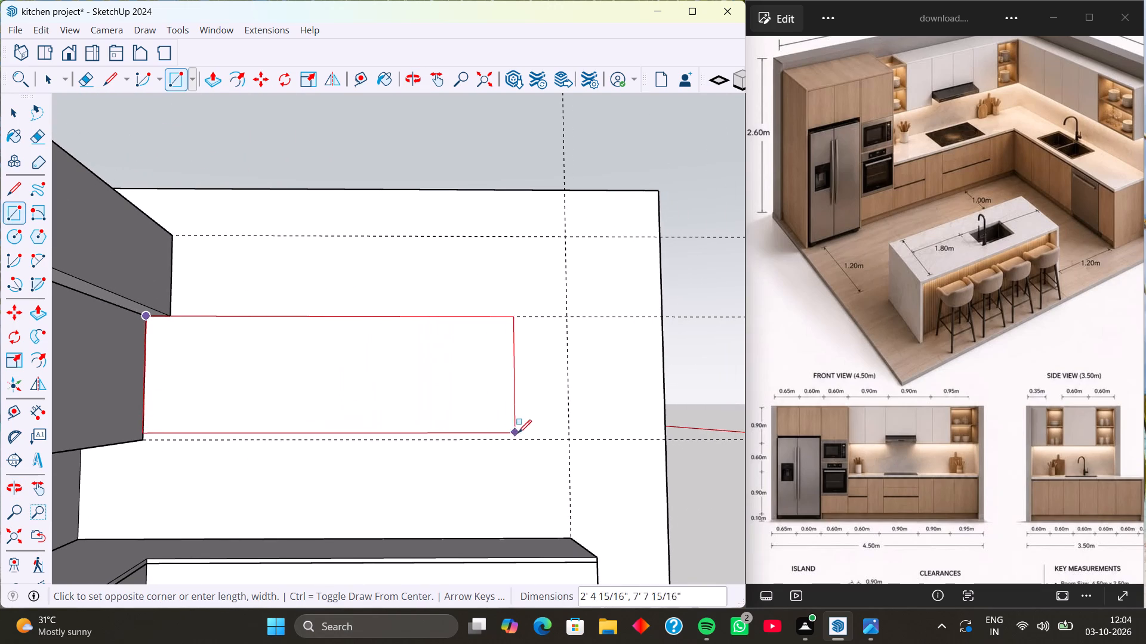
pyautogui.click(569, 441)
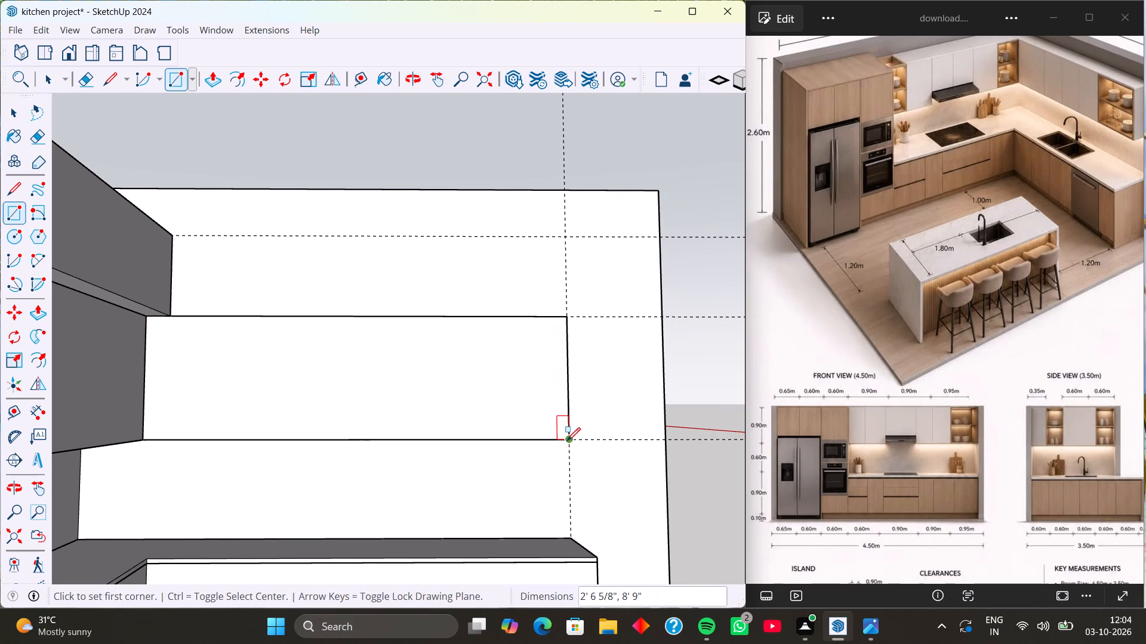
# Push/pull the side wall rectangle 1' 1" outward to form the side wall cabinet block.
pyautogui.press('p')
pyautogui.click(515, 413)
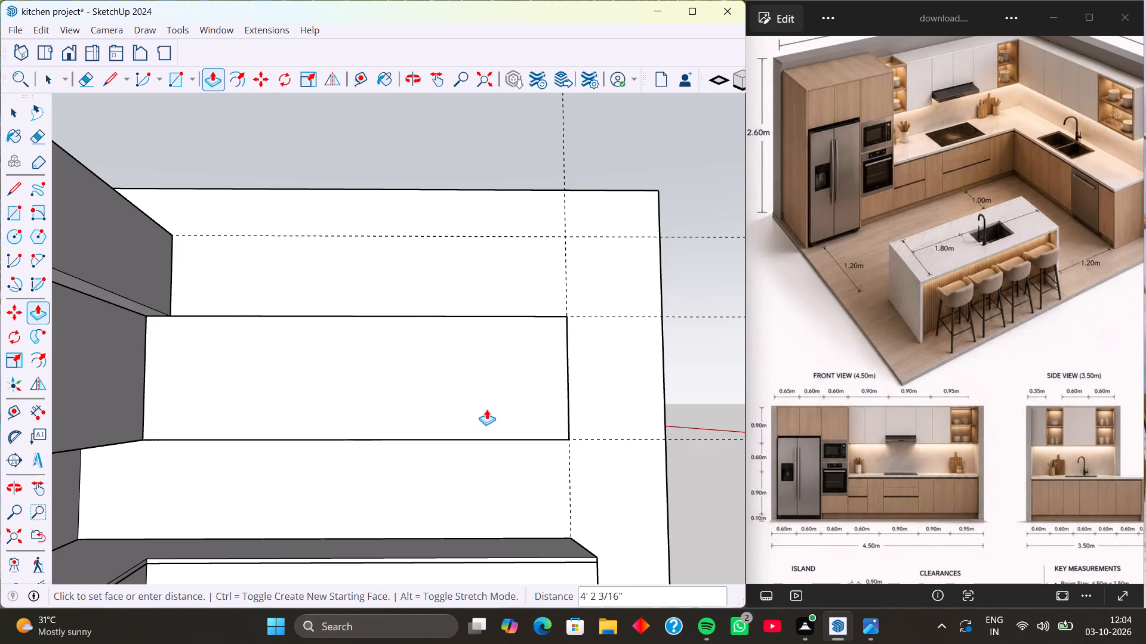
pyautogui.moveTo(485, 393); pyautogui.dragTo(375, 475, button='middle')
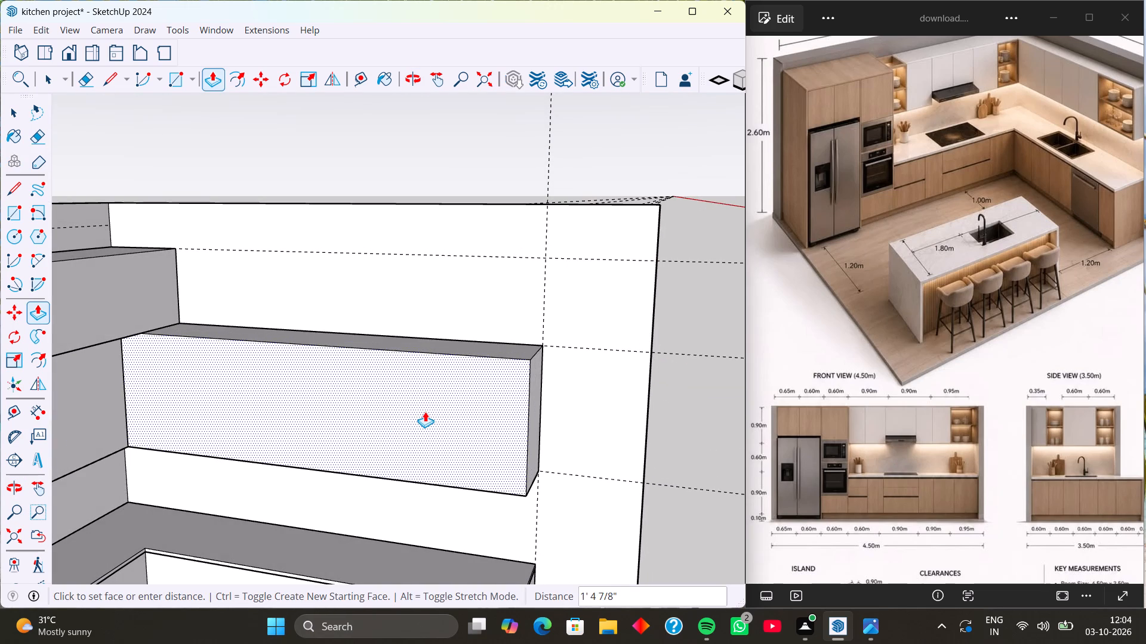
pyautogui.write("1'1")
pyautogui.press('Return')
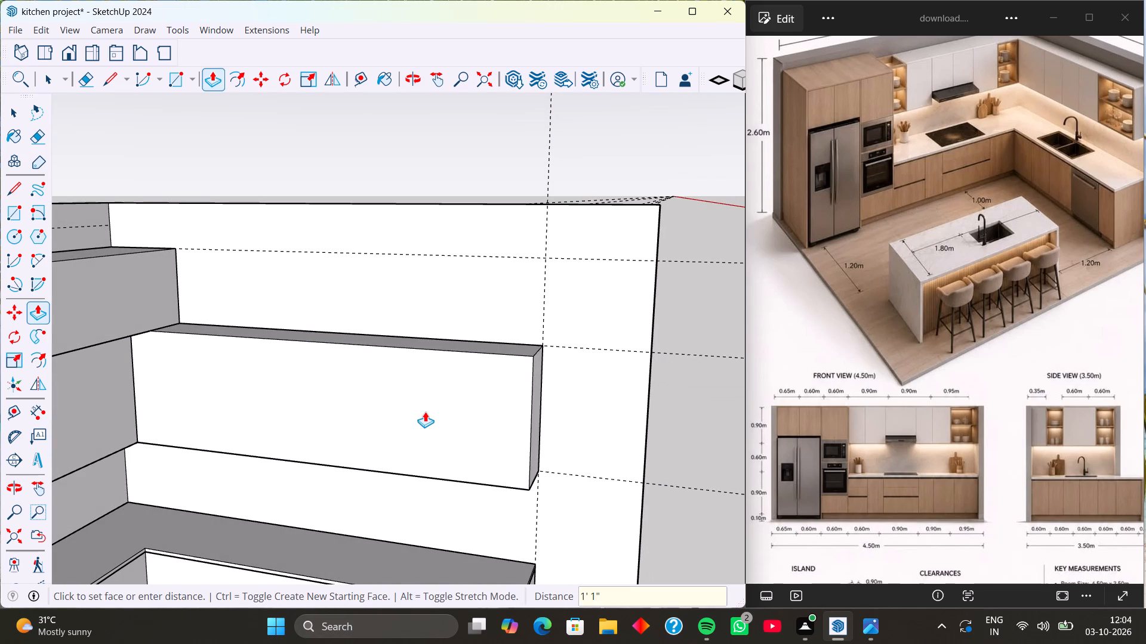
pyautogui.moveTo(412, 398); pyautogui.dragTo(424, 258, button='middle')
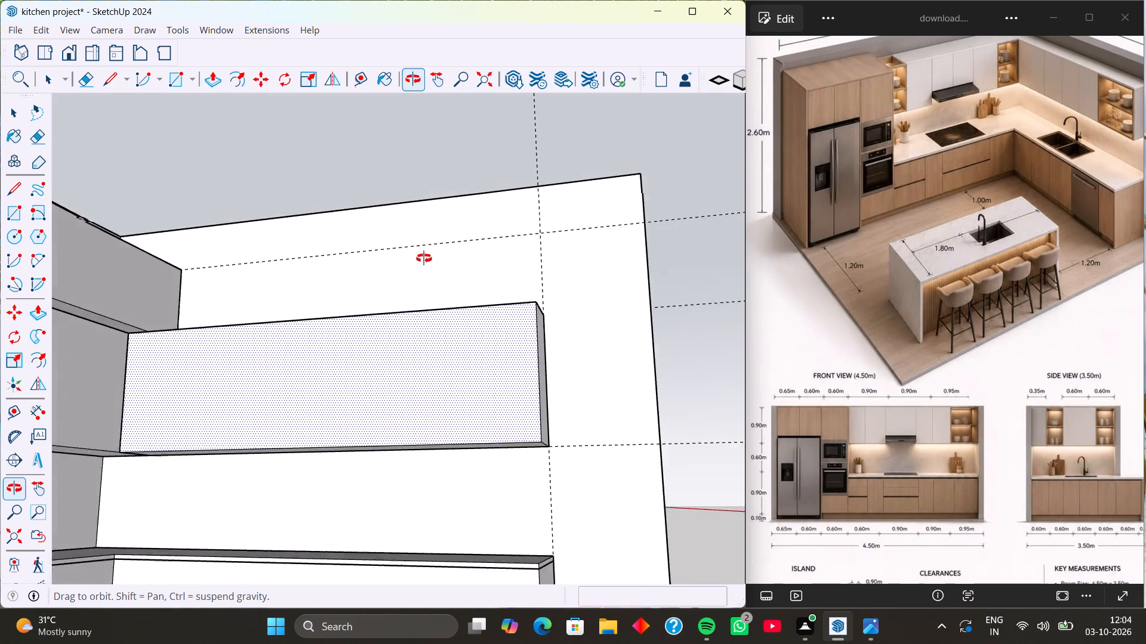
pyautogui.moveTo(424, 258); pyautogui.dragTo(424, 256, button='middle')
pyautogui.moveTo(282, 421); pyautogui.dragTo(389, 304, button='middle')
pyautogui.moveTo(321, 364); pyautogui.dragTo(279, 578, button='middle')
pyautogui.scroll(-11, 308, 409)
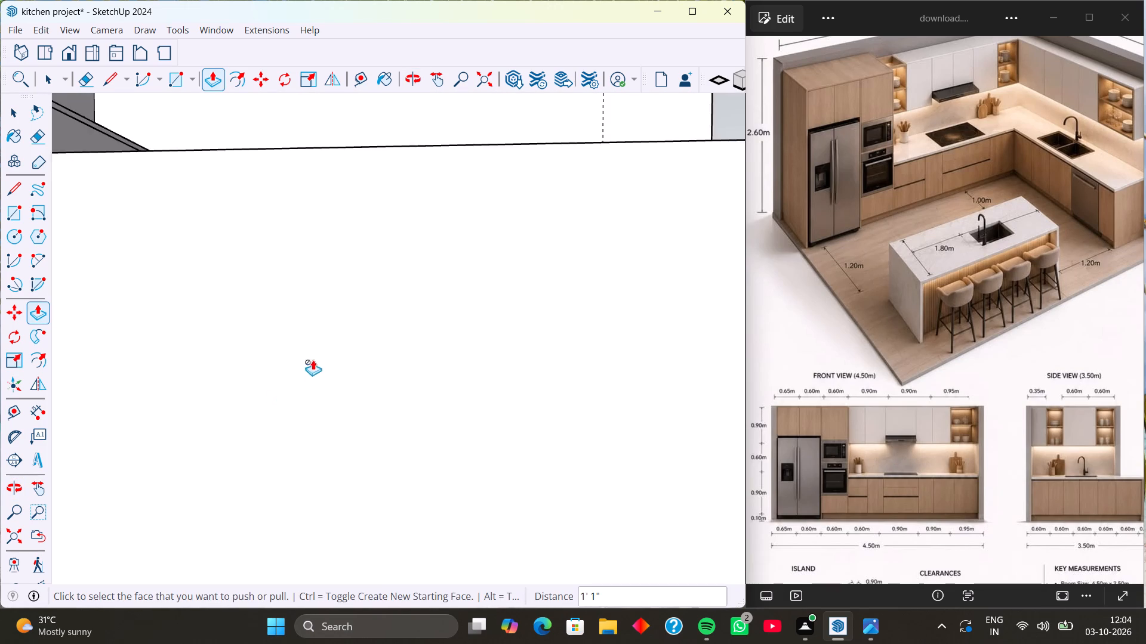
# Measure the depth of the back wall's cabinet block across its underside.
pyautogui.scroll(-20, 313, 360)
pyautogui.moveTo(232, 291); pyautogui.dragTo(244, 382, button='middle')
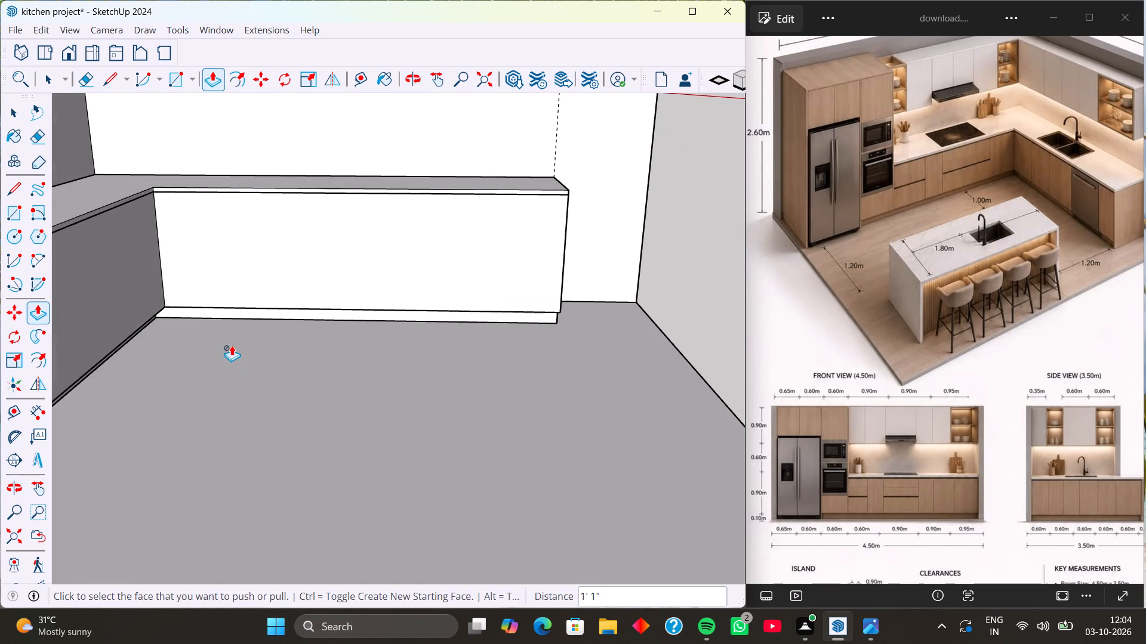
pyautogui.moveTo(218, 311); pyautogui.dragTo(356, 335, button='middle')
pyautogui.keyDown('shift'); pyautogui.moveTo(267, 218); pyautogui.dragTo(312, 320, button='middle'); pyautogui.keyUp('shift')
pyautogui.moveTo(248, 281); pyautogui.dragTo(270, 271, button='middle')
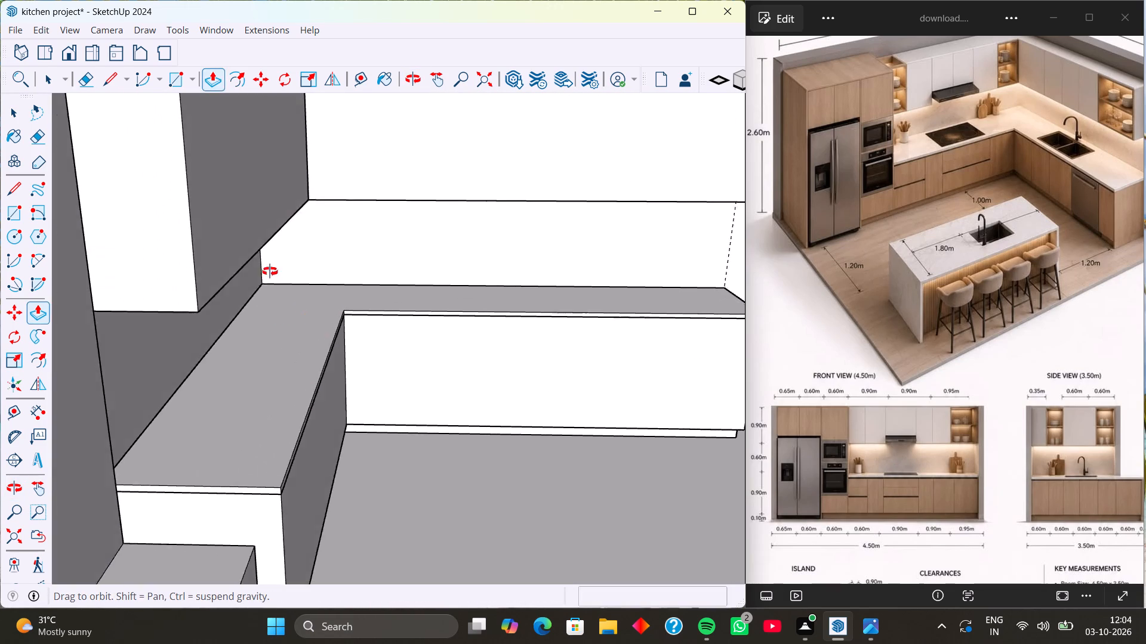
pyautogui.moveTo(270, 271); pyautogui.dragTo(197, 222, button='middle')
pyautogui.scroll(4, 193, 223)
pyautogui.moveTo(198, 219); pyautogui.dragTo(210, 207, button='middle')
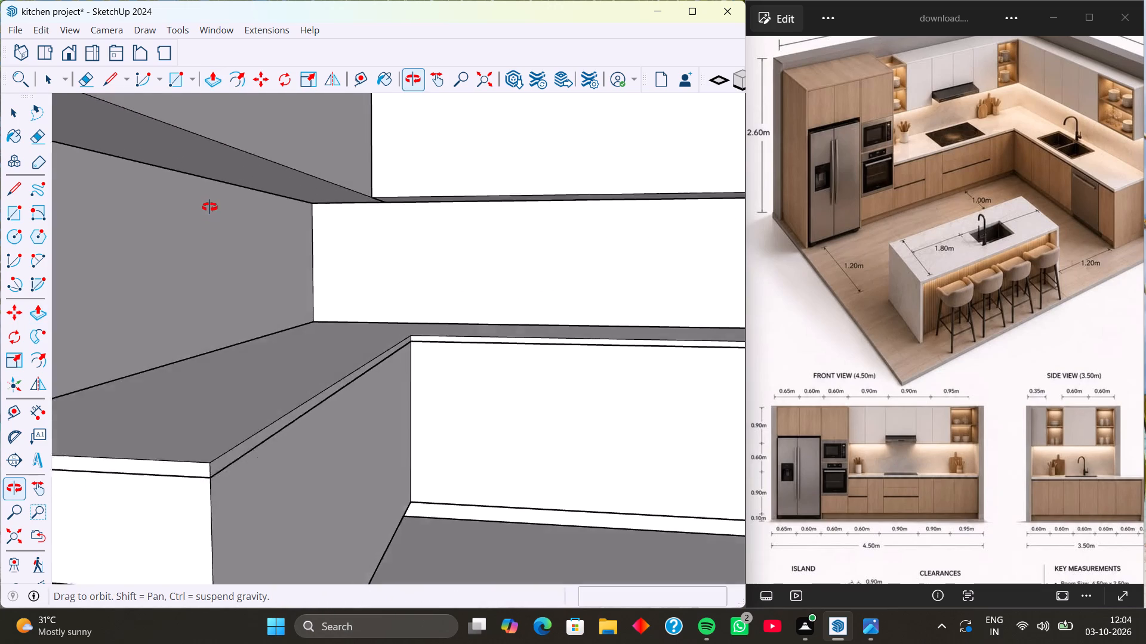
pyautogui.moveTo(210, 207); pyautogui.dragTo(210, 197, button='middle')
pyautogui.scroll(3, 210, 197)
pyautogui.click(364, 78)
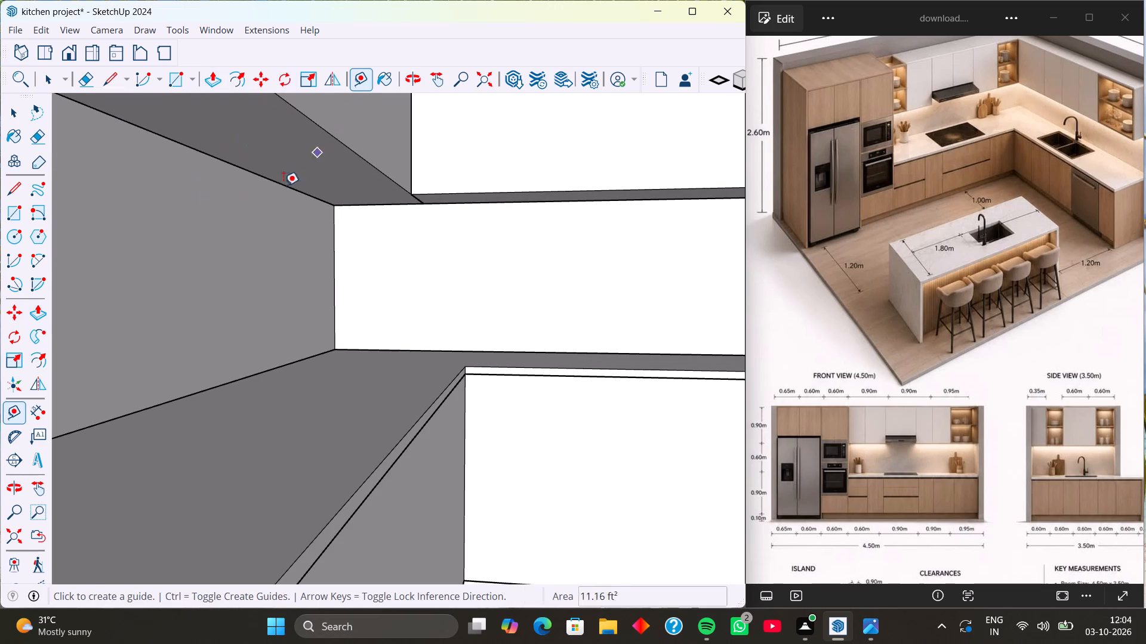
pyautogui.click(252, 175)
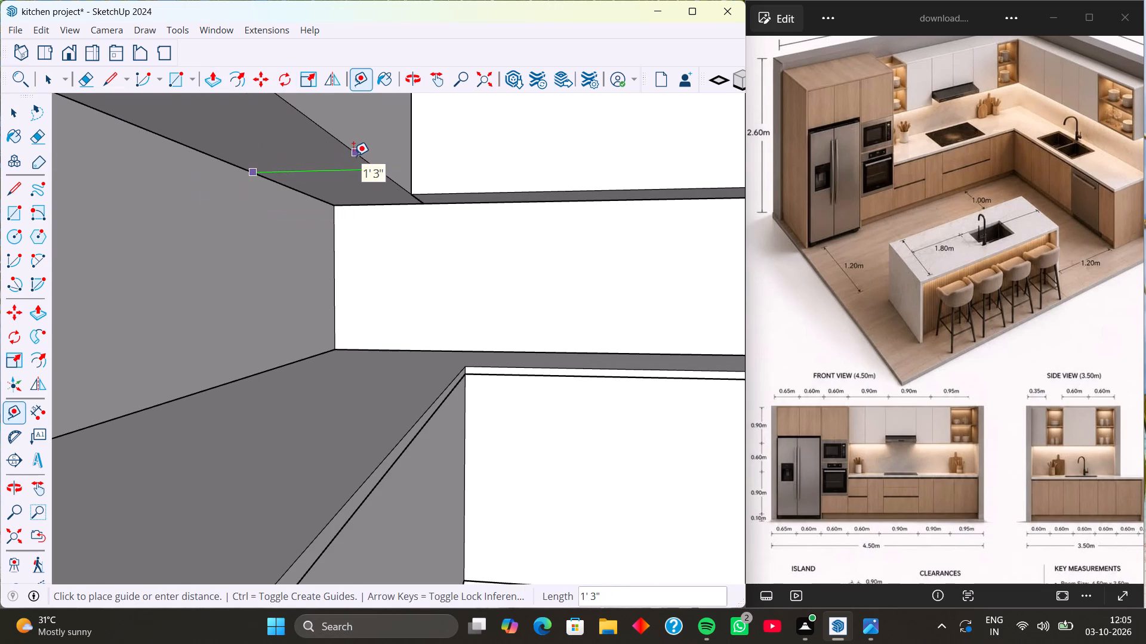
pyautogui.press('space')
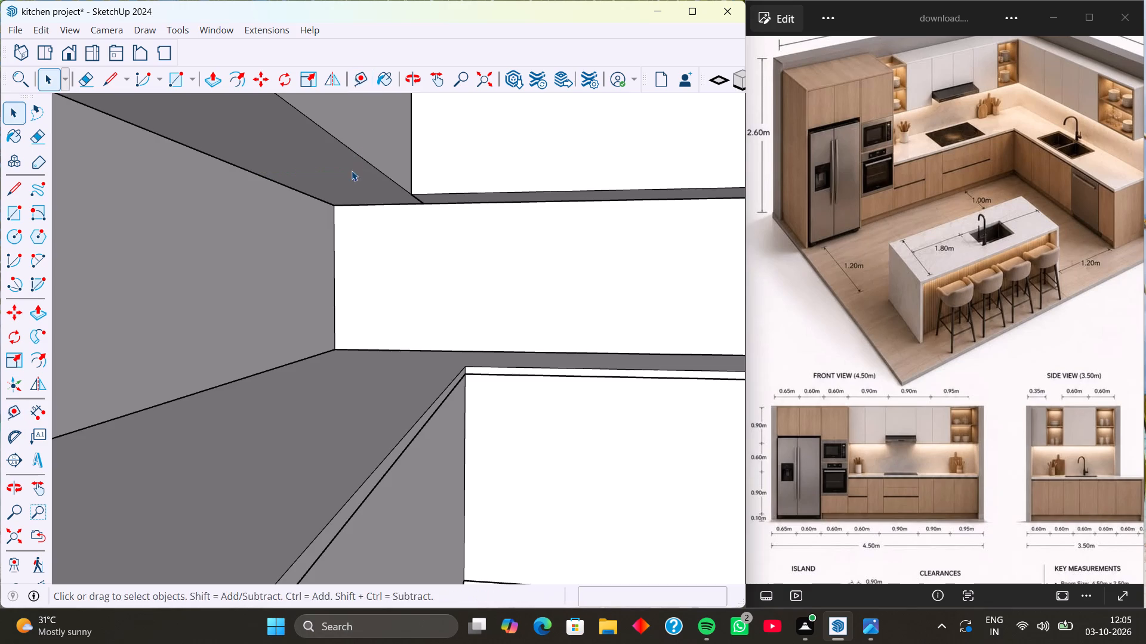
# Inside the back wall cabinet block's group, push/pull its front face 2" inward toward the wall.
pyautogui.moveTo(352, 172); pyautogui.dragTo(272, 350, button='middle')
pyautogui.click(259, 307)
pyautogui.doubleClick(259, 307)
pyautogui.click(254, 304)
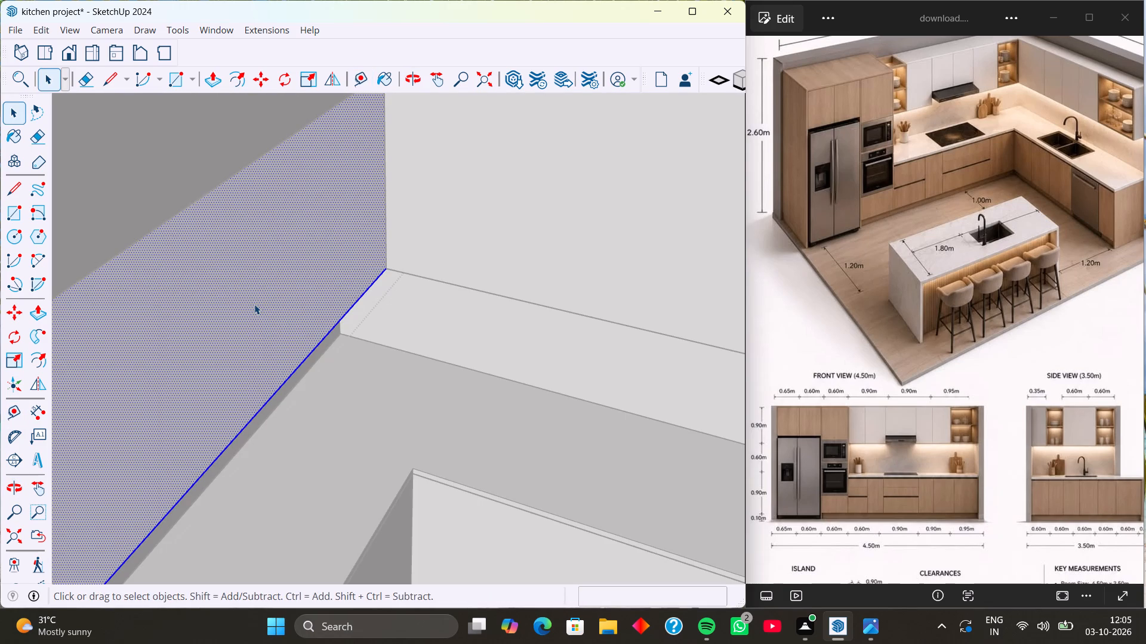
pyautogui.press('p')
pyautogui.click(254, 304)
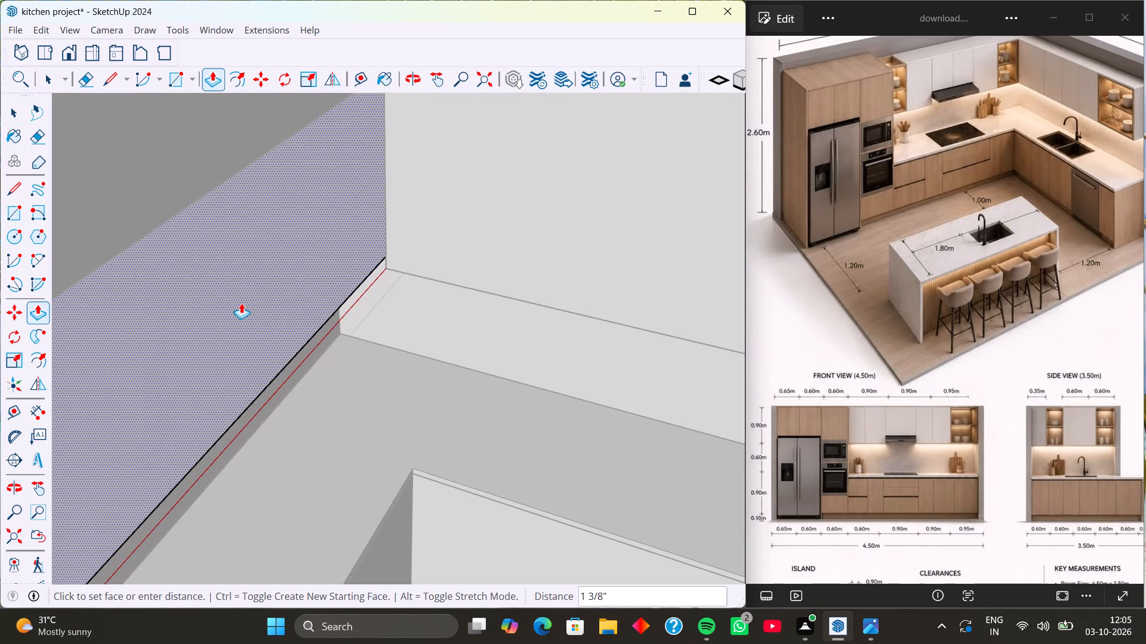
pyautogui.press('2')
pyautogui.press('Return')
pyautogui.scroll(-6, 272, 274)
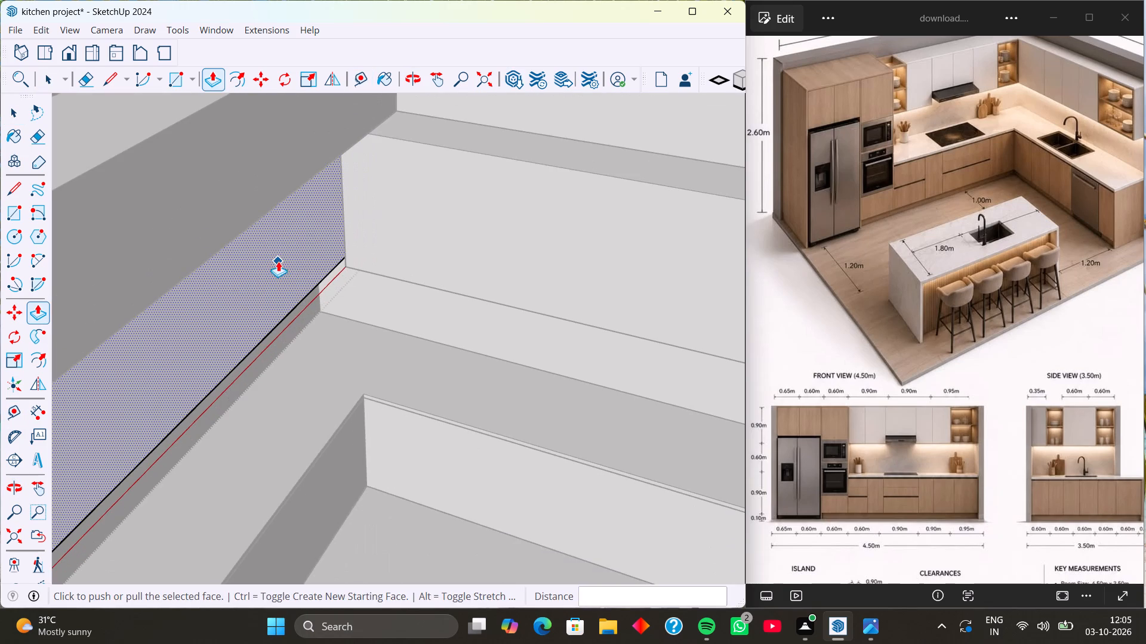
pyautogui.press('space')
pyautogui.scroll(-12, 229, 253)
pyautogui.click(618, 396)
# Make a group of the whole cabinet block on the side wall above the counter.
pyautogui.moveTo(382, 296); pyautogui.dragTo(526, 185, button='middle')
pyautogui.scroll(4, 375, 272)
pyautogui.moveTo(375, 278); pyautogui.dragTo(350, 177, button='middle')
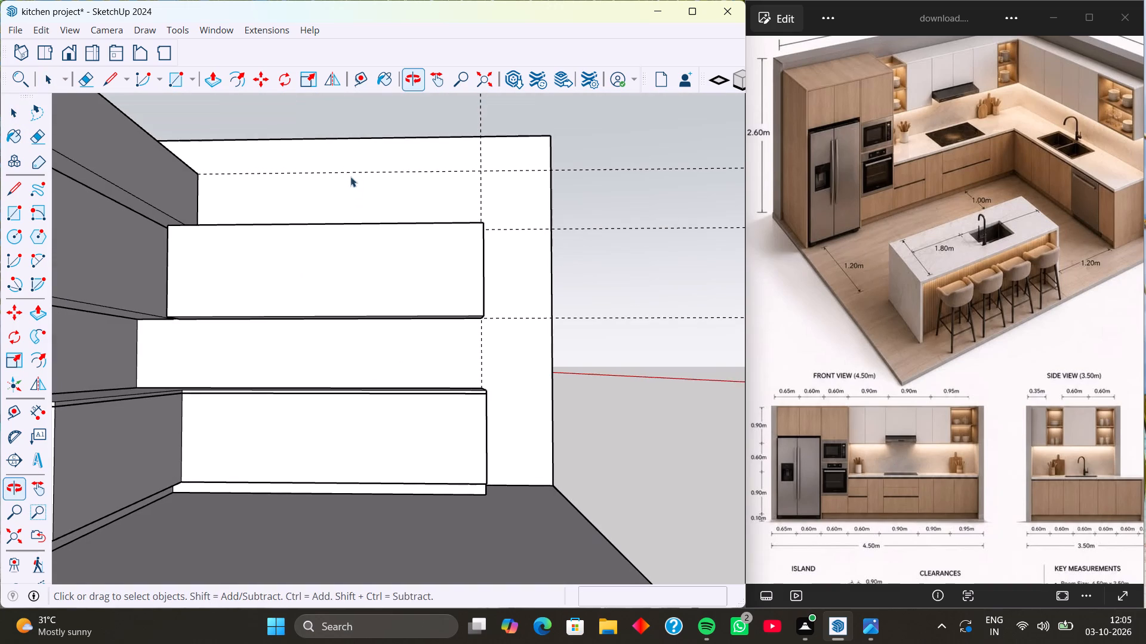
pyautogui.tripleClick(335, 261)
pyautogui.tripleClick(335, 261)
pyautogui.tripleClick(335, 261)
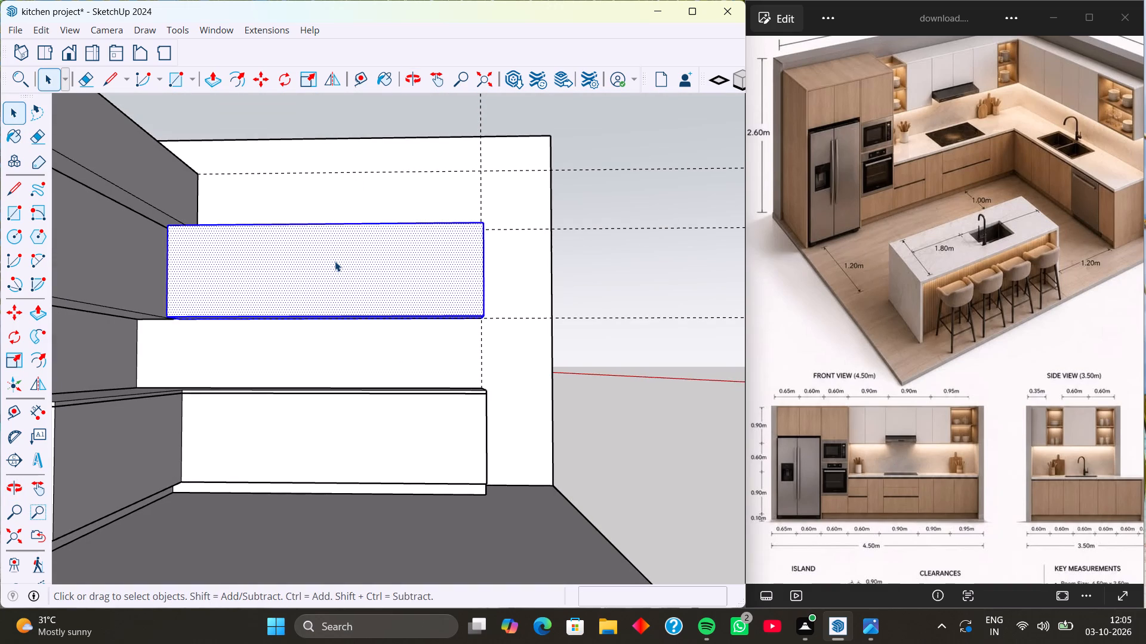
pyautogui.click(335, 261)
pyautogui.rightClick(335, 261)
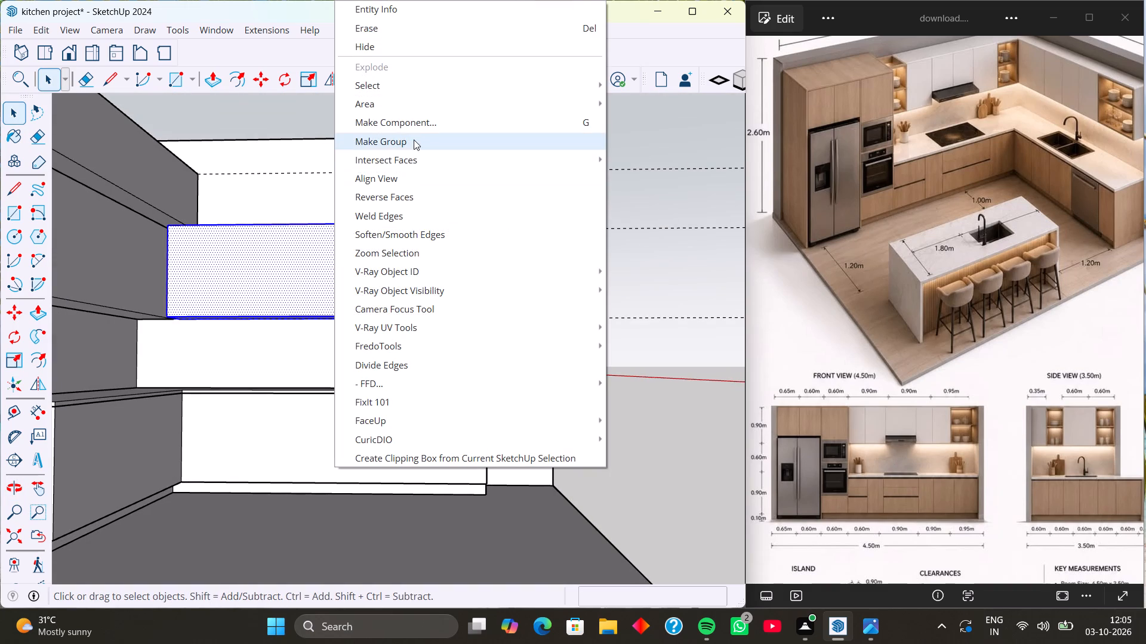
pyautogui.click(414, 140)
# Draw a rectangle of about 1' 8" by 8' 3" on the side wall, from the upper block's rear top corner to the side cabinet block's far top corner.
pyautogui.moveTo(379, 225); pyautogui.dragTo(377, 318, button='middle')
pyautogui.scroll(4, 334, 221)
pyautogui.moveTo(334, 220); pyautogui.dragTo(280, 237, button='middle')
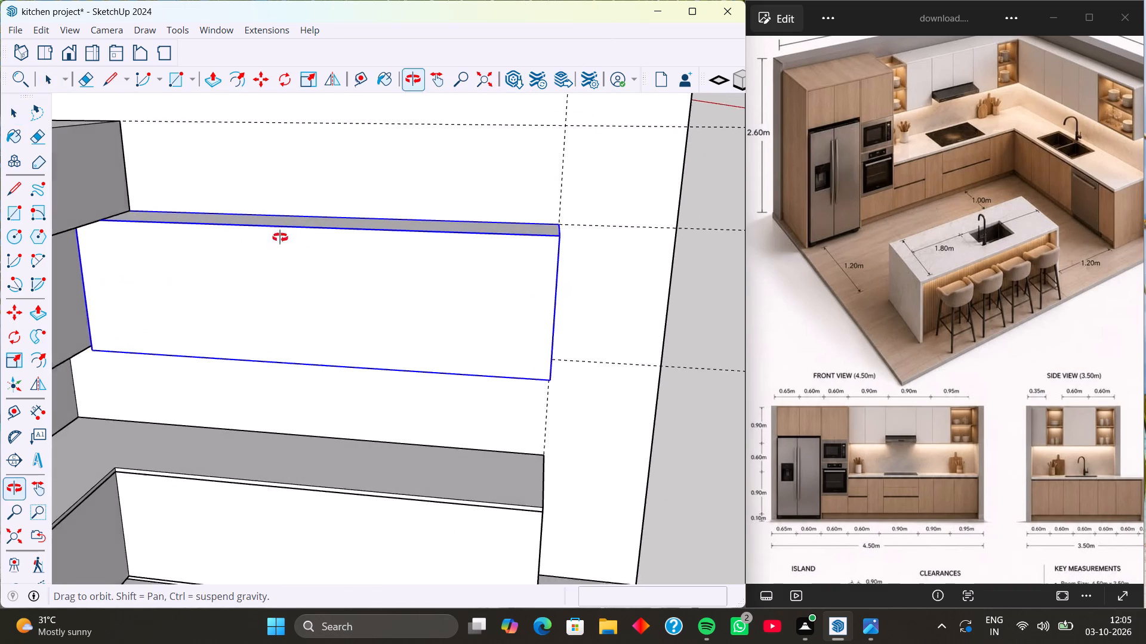
pyautogui.moveTo(280, 237); pyautogui.dragTo(272, 236, button='middle')
pyautogui.scroll(-4, 206, 228)
pyautogui.moveTo(263, 220); pyautogui.dragTo(363, 236, button='middle')
pyautogui.scroll(-2, 208, 237)
pyautogui.moveTo(202, 241); pyautogui.dragTo(214, 242, button='middle')
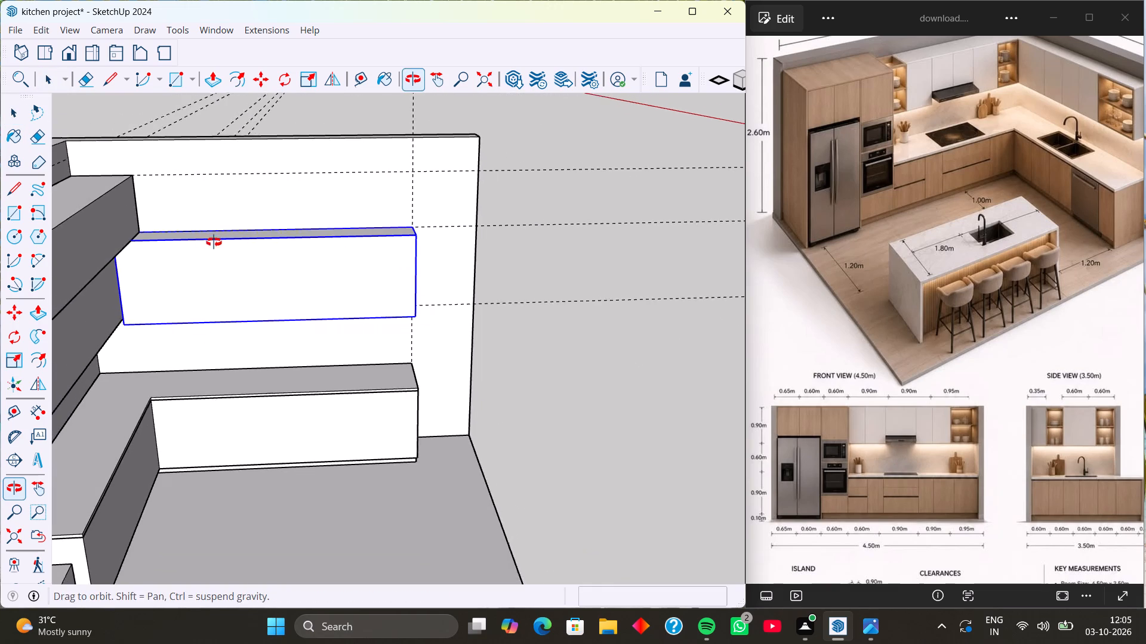
pyautogui.moveTo(214, 242); pyautogui.dragTo(285, 234, button='middle')
pyautogui.scroll(2, 174, 231)
pyautogui.moveTo(181, 236); pyautogui.dragTo(122, 247, button='middle')
pyautogui.scroll(3, 137, 216)
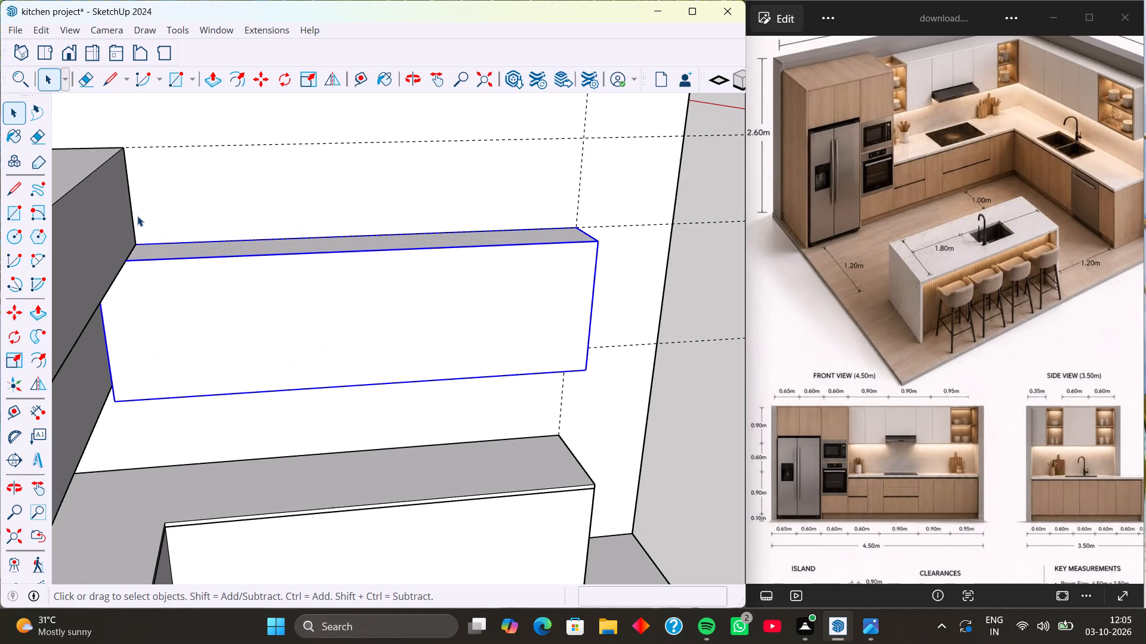
pyautogui.press('space')
pyautogui.click(153, 203)
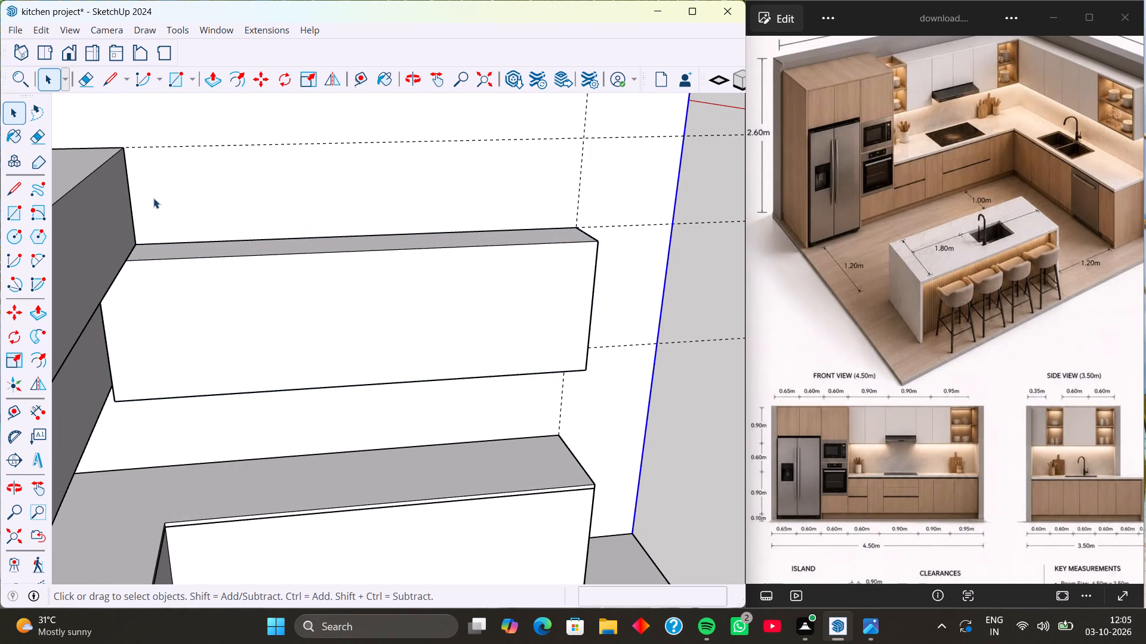
pyautogui.click(710, 263)
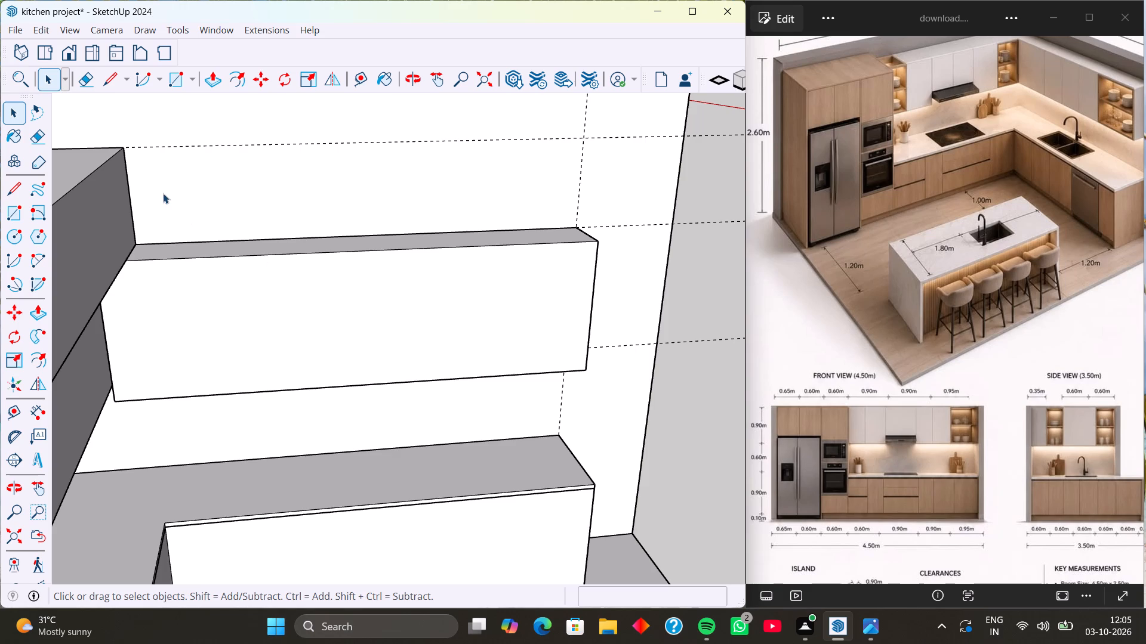
pyautogui.press('r')
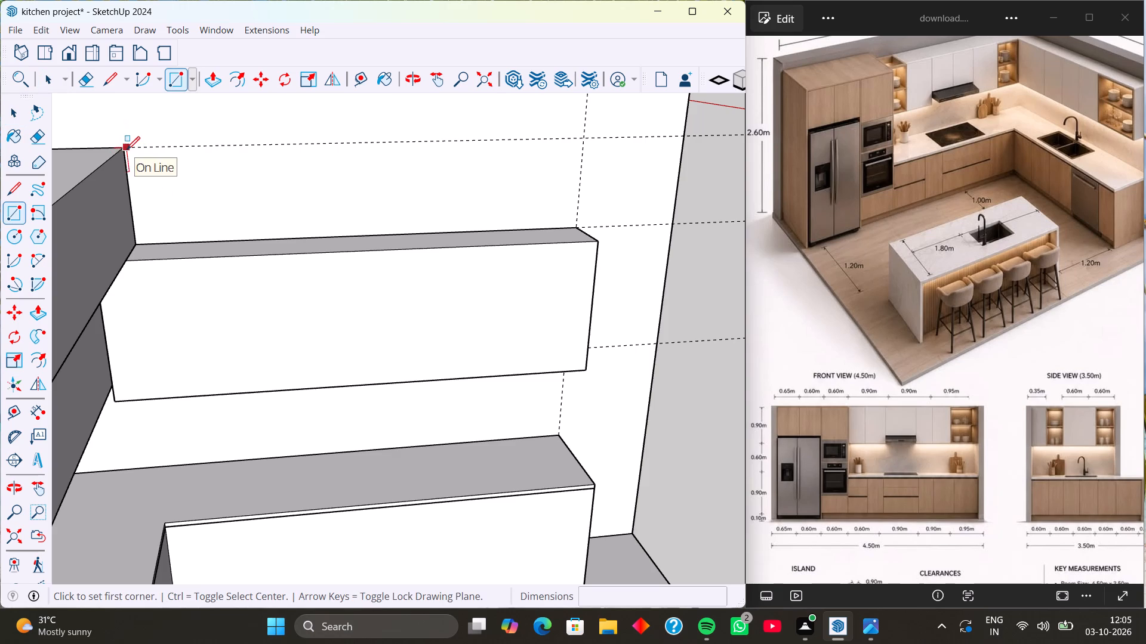
pyautogui.scroll(10, 124, 150)
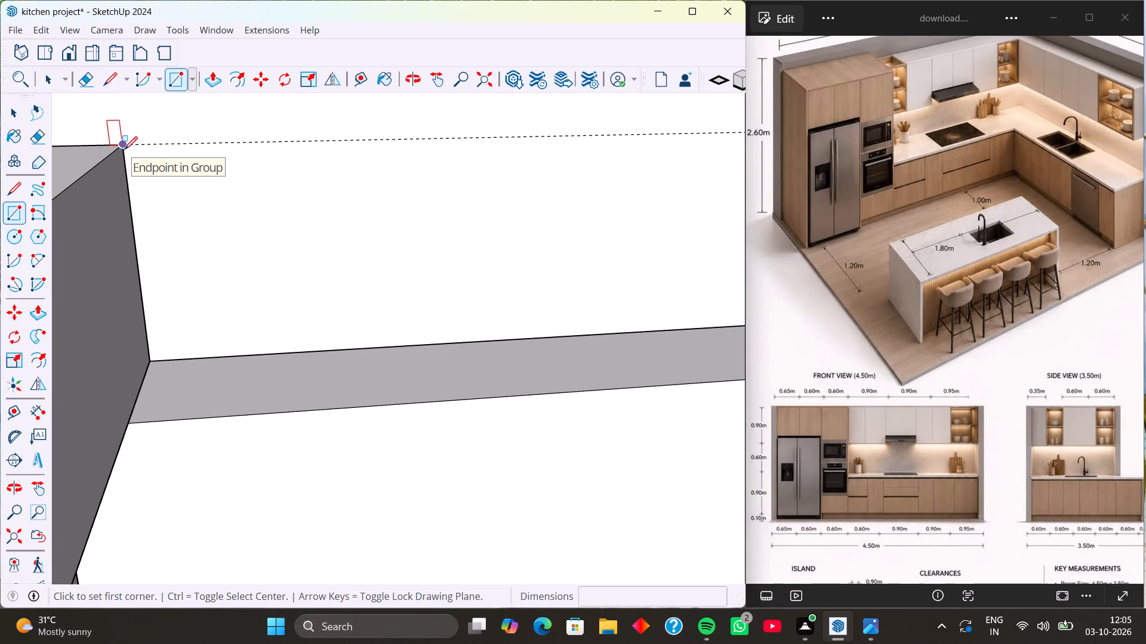
pyautogui.click(124, 150)
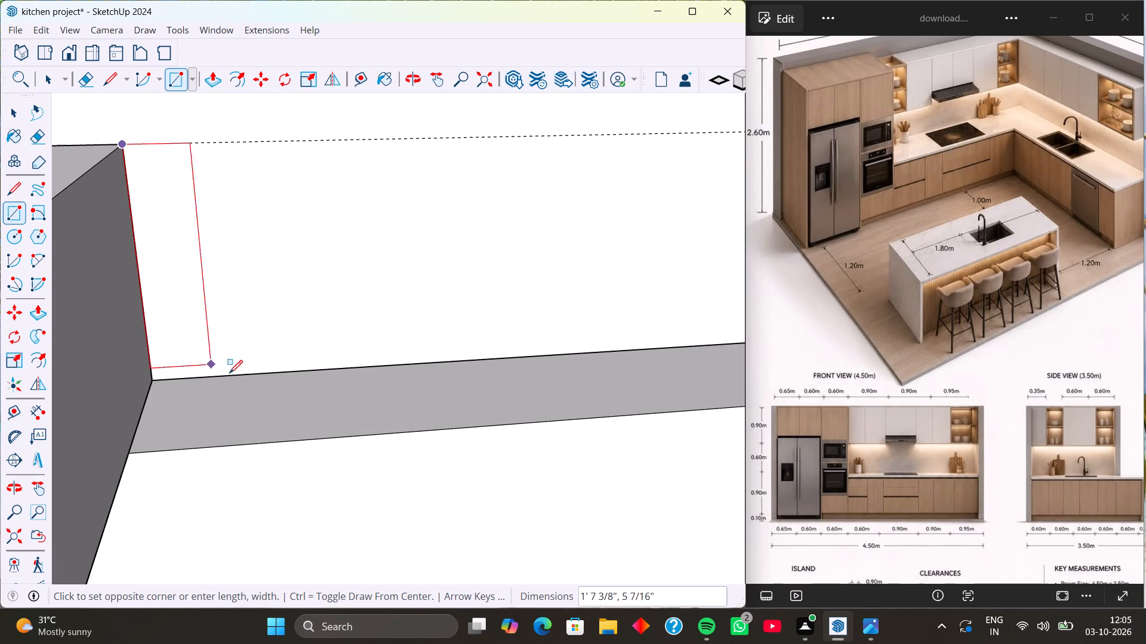
pyautogui.scroll(-6, 537, 360)
pyautogui.moveTo(596, 357); pyautogui.dragTo(435, 367, button='middle')
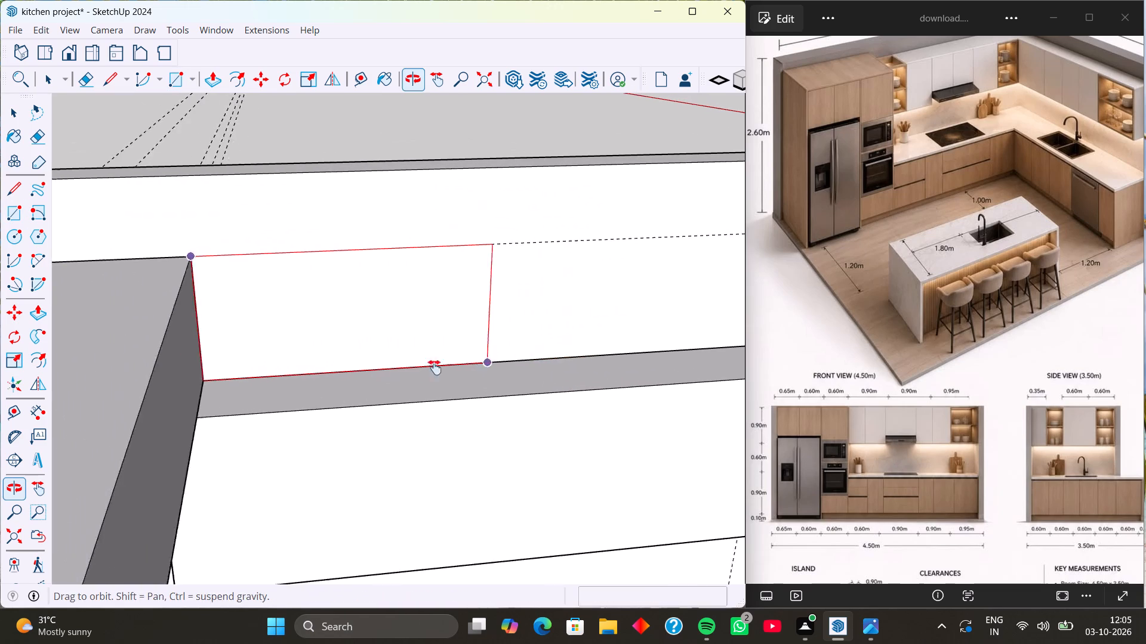
pyautogui.moveTo(435, 367); pyautogui.dragTo(372, 369, button='middle')
pyautogui.moveTo(546, 330); pyautogui.dragTo(390, 355, button='middle')
pyautogui.scroll(4, 525, 373)
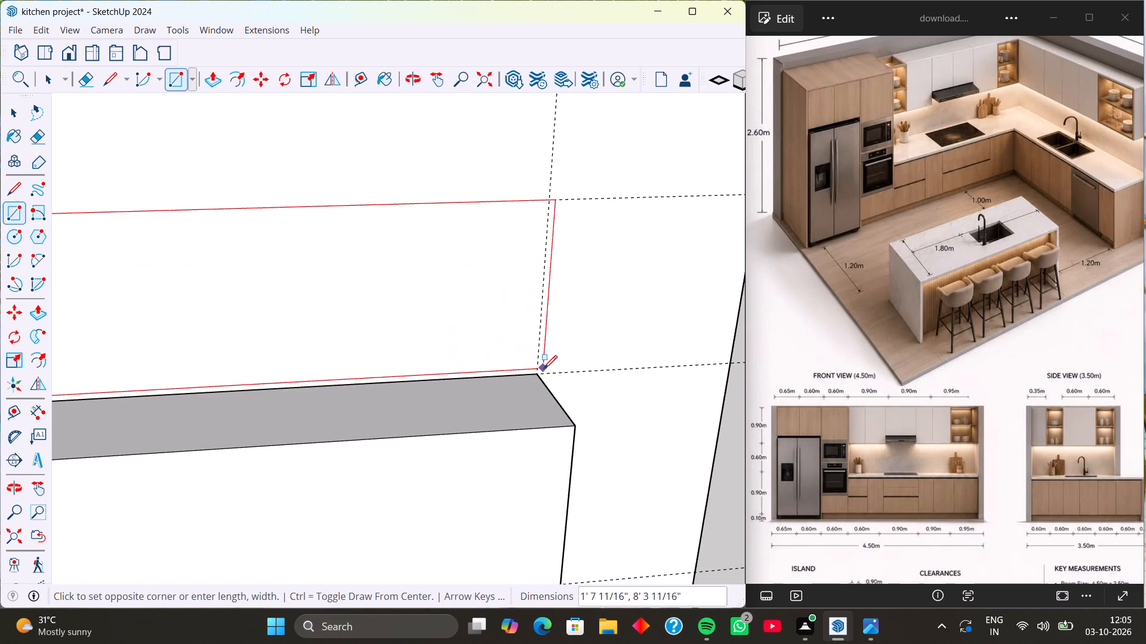
pyautogui.click(540, 373)
# Push/pull the new side wall rectangle 1' 6" outward to form the top cabinet block above the side cabinet.
pyautogui.scroll(-6, 374, 342)
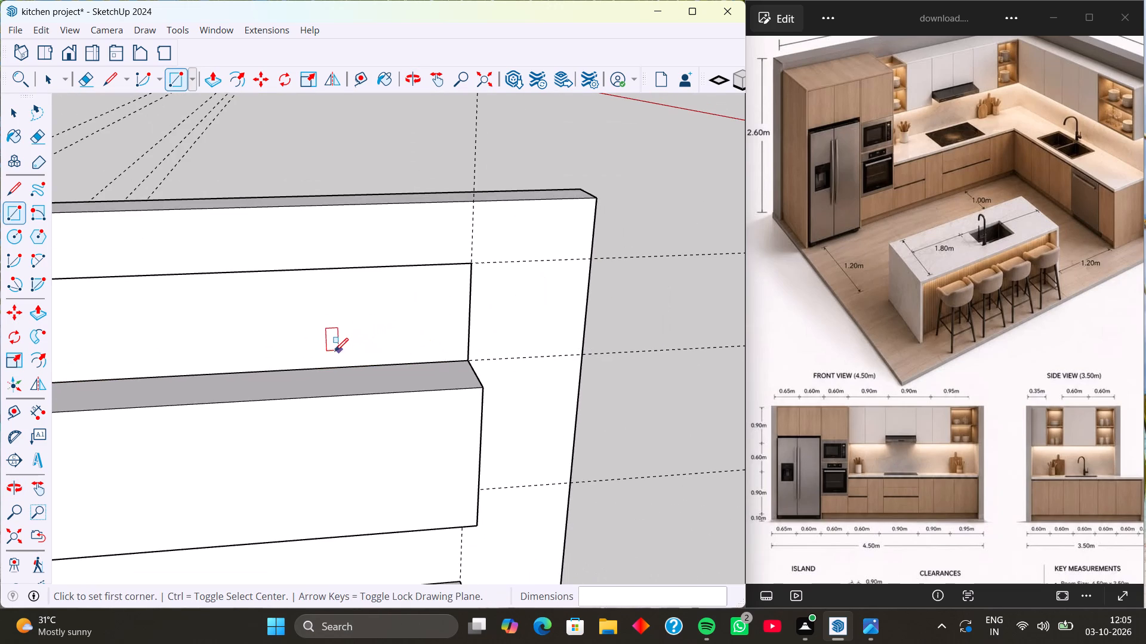
pyautogui.moveTo(329, 351); pyautogui.dragTo(516, 342, button='middle')
pyautogui.moveTo(517, 351); pyautogui.dragTo(424, 327, button='middle')
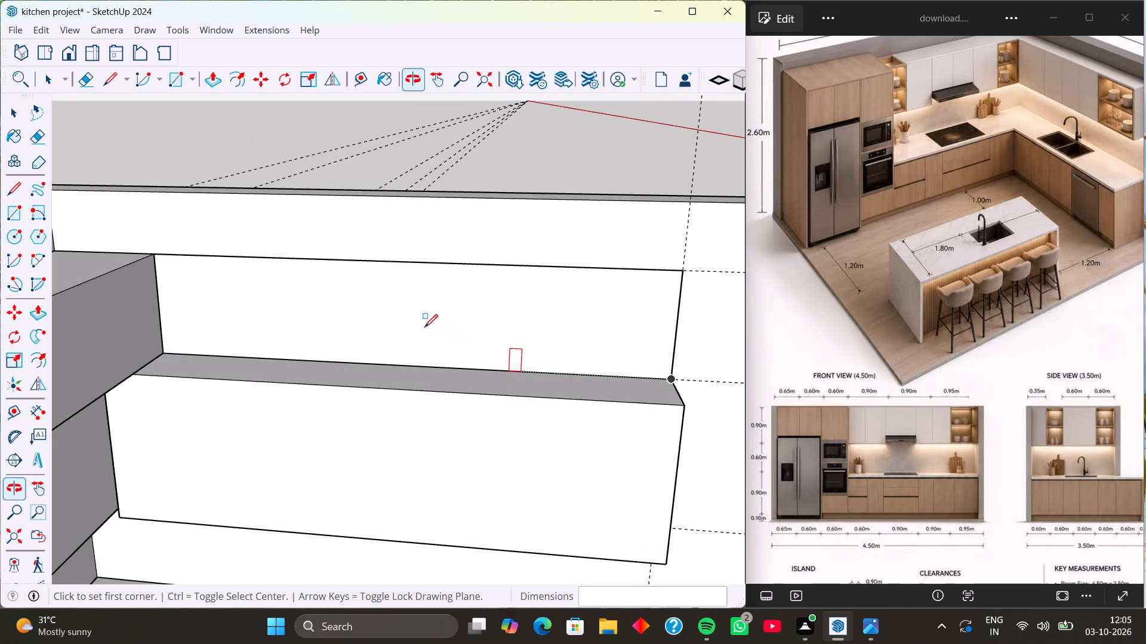
pyautogui.moveTo(424, 327); pyautogui.dragTo(426, 327, button='middle')
pyautogui.press('p')
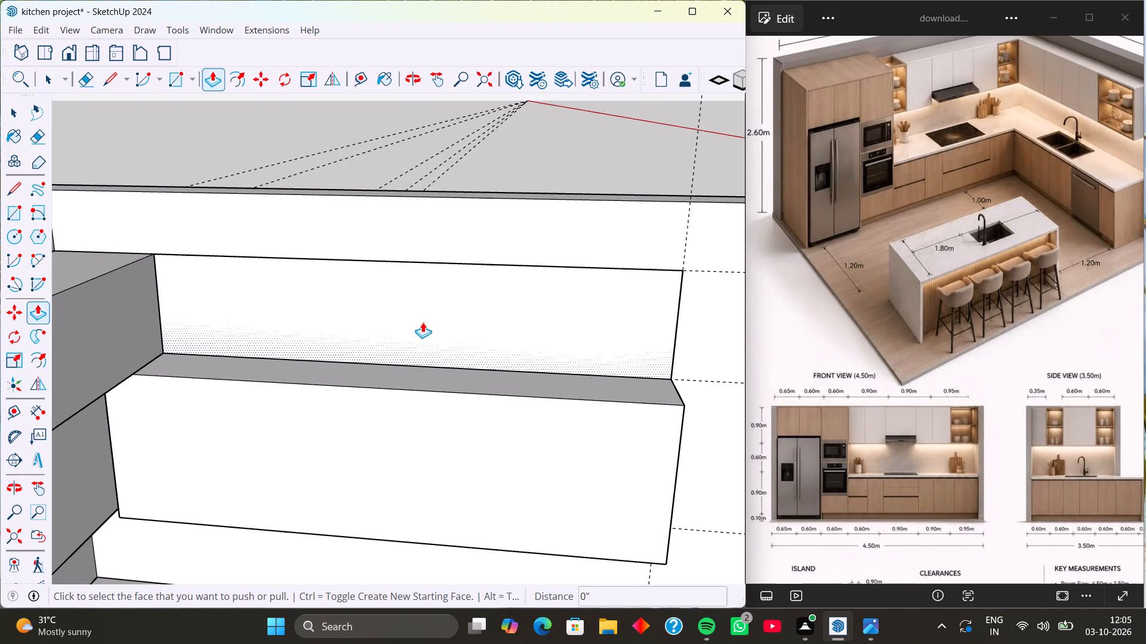
pyautogui.click(423, 322)
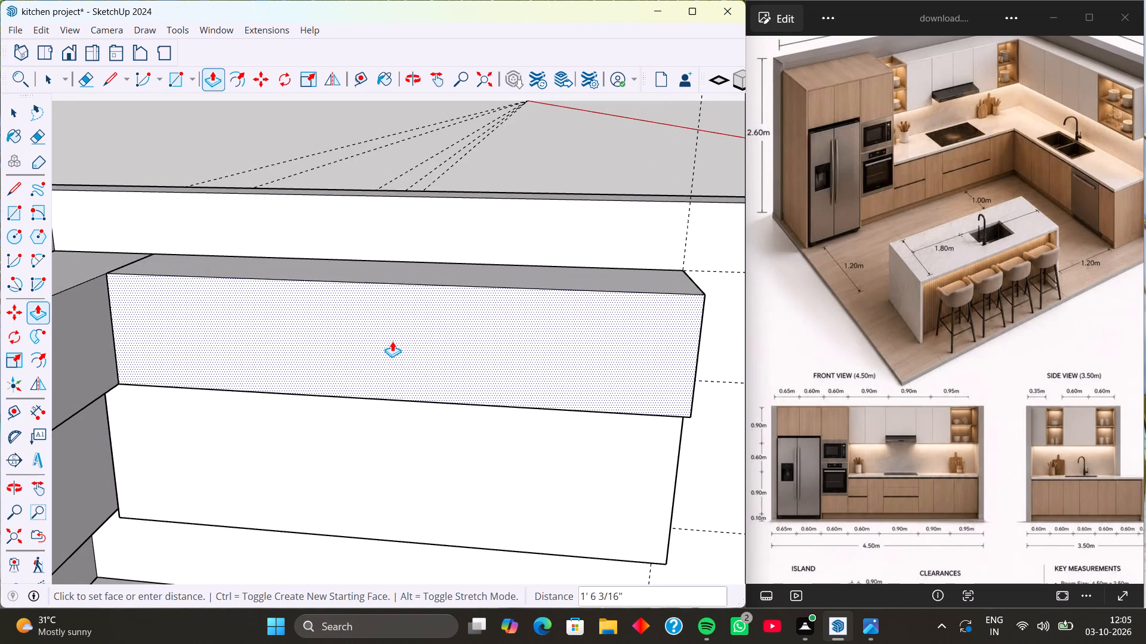
pyautogui.press('1')
pyautogui.write("'6")
pyautogui.press('Return')
# Make a group of the whole top cabinet block on the side wall.
pyautogui.scroll(-5, 175, 340)
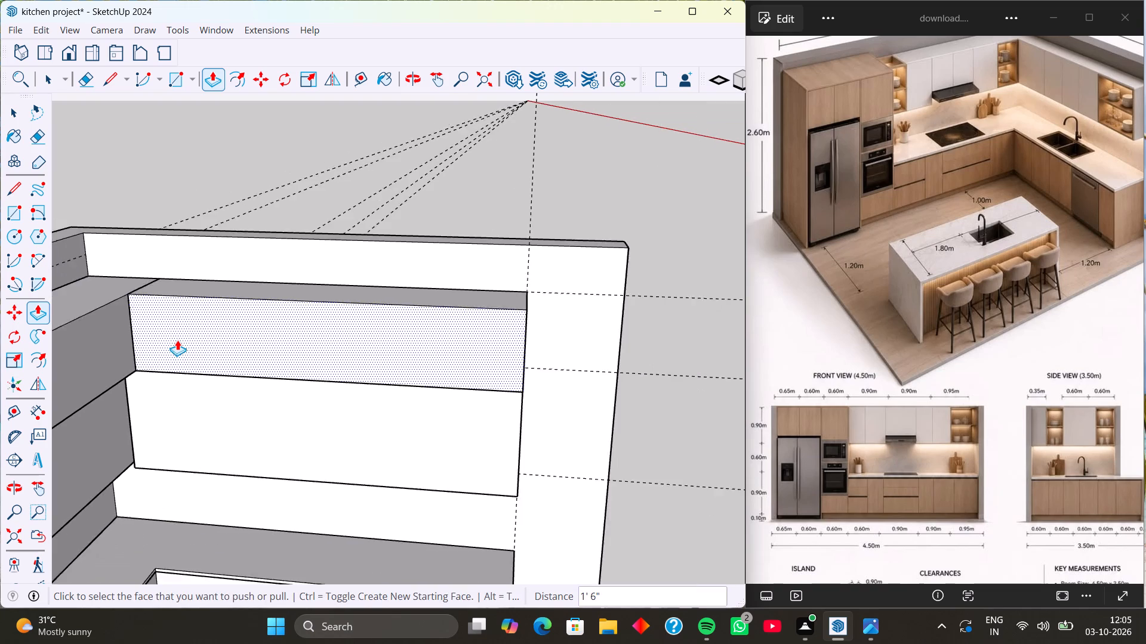
pyautogui.scroll(-5, 177, 340)
pyautogui.moveTo(207, 326); pyautogui.dragTo(210, 415, button='middle')
pyautogui.moveTo(214, 408); pyautogui.dragTo(220, 426, button='middle')
pyautogui.moveTo(247, 386); pyautogui.dragTo(295, 299, button='middle')
pyautogui.press('space')
pyautogui.tripleClick(325, 351)
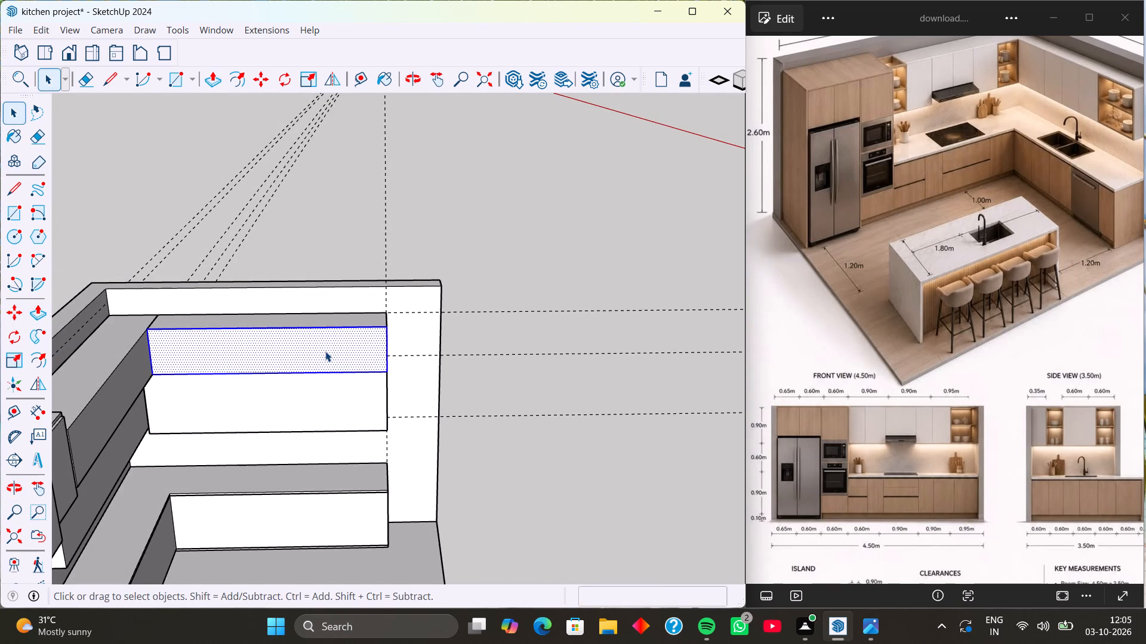
pyautogui.tripleClick(325, 351)
pyautogui.tripleClick(325, 351)
pyautogui.tripleClick(325, 351)
pyautogui.click(325, 351)
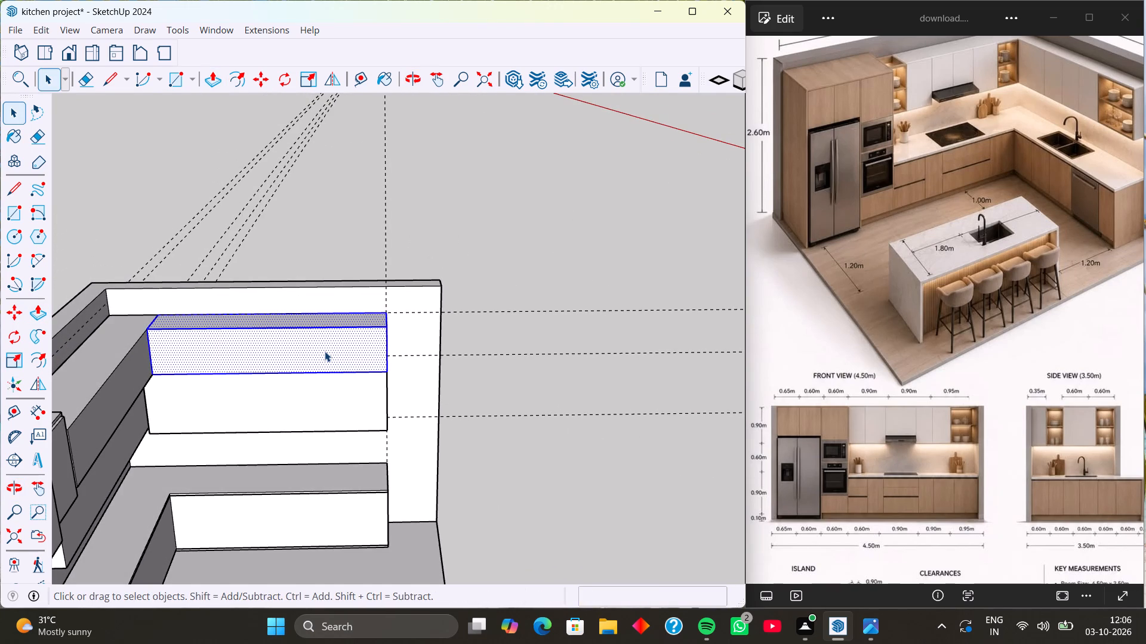
pyautogui.rightClick(325, 351)
pyautogui.click(398, 144)
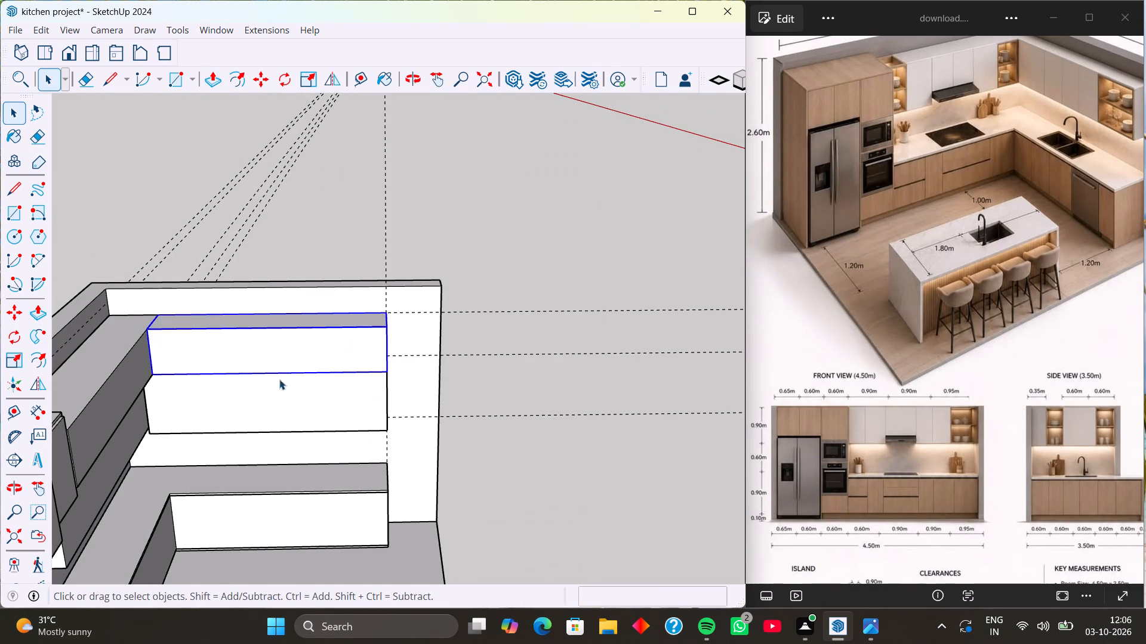
pyautogui.moveTo(532, 487); pyautogui.dragTo(526, 481)
# Delete all the construction guides from the kitchen model.
pyautogui.moveTo(379, 374); pyautogui.dragTo(296, 304, button='middle')
pyautogui.scroll(-5, 295, 376)
pyautogui.moveTo(330, 419); pyautogui.dragTo(260, 483, button='middle')
pyautogui.moveTo(299, 445); pyautogui.dragTo(187, 439, button='middle')
pyautogui.scroll(-1, 198, 429)
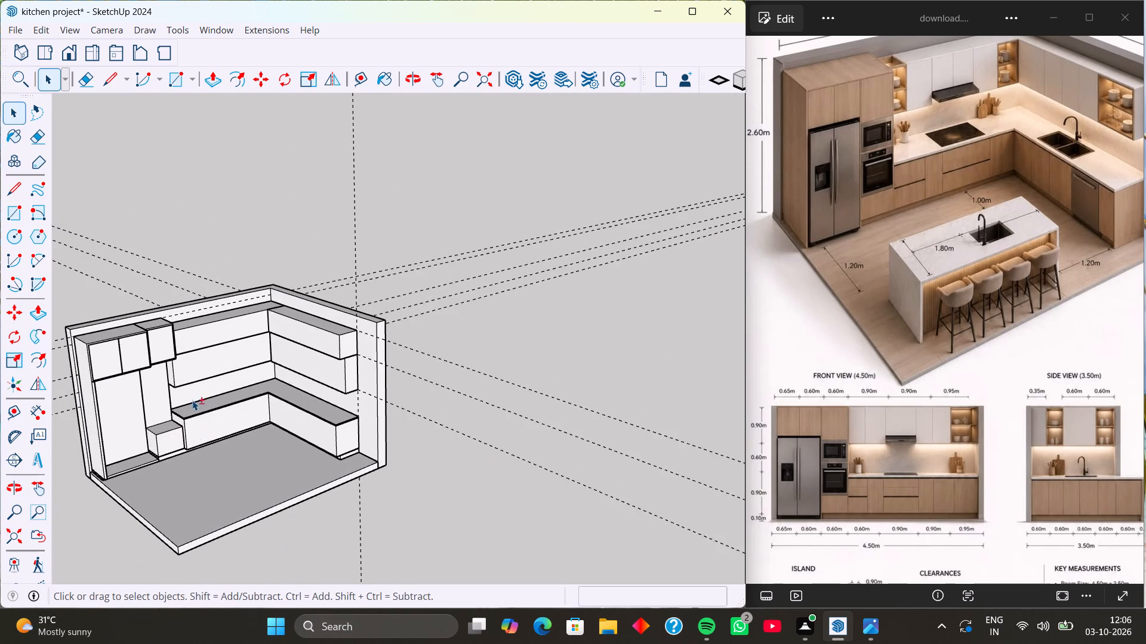
pyautogui.keyDown('shift'); pyautogui.moveTo(192, 400); pyautogui.dragTo(298, 466, button='middle'); pyautogui.keyUp('shift')
pyautogui.click(41, 28)
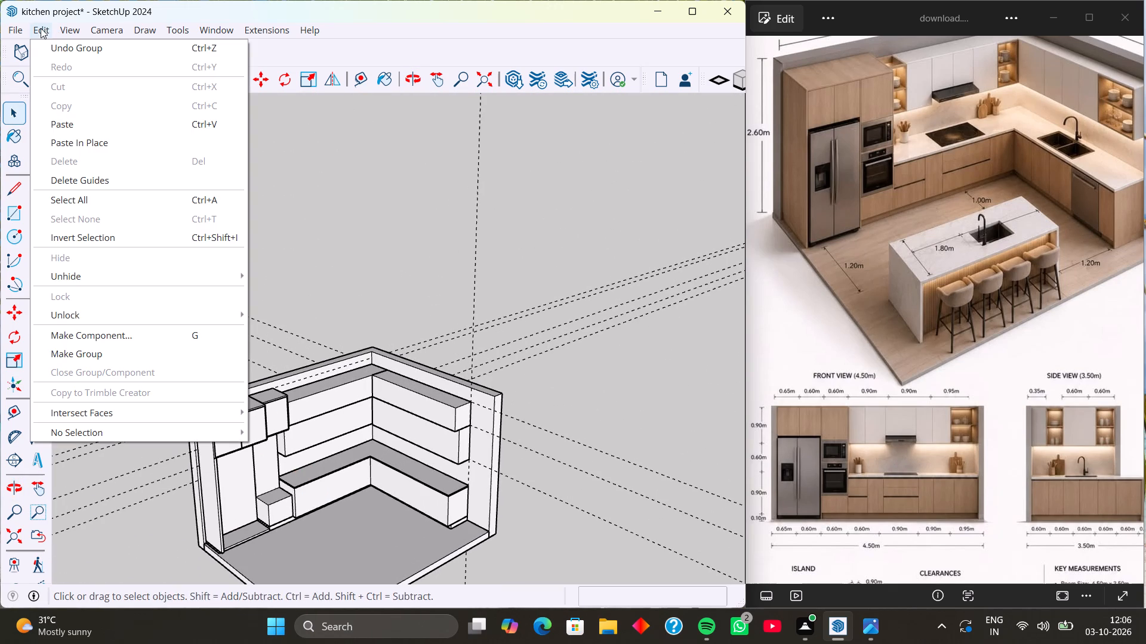
pyautogui.click(113, 184)
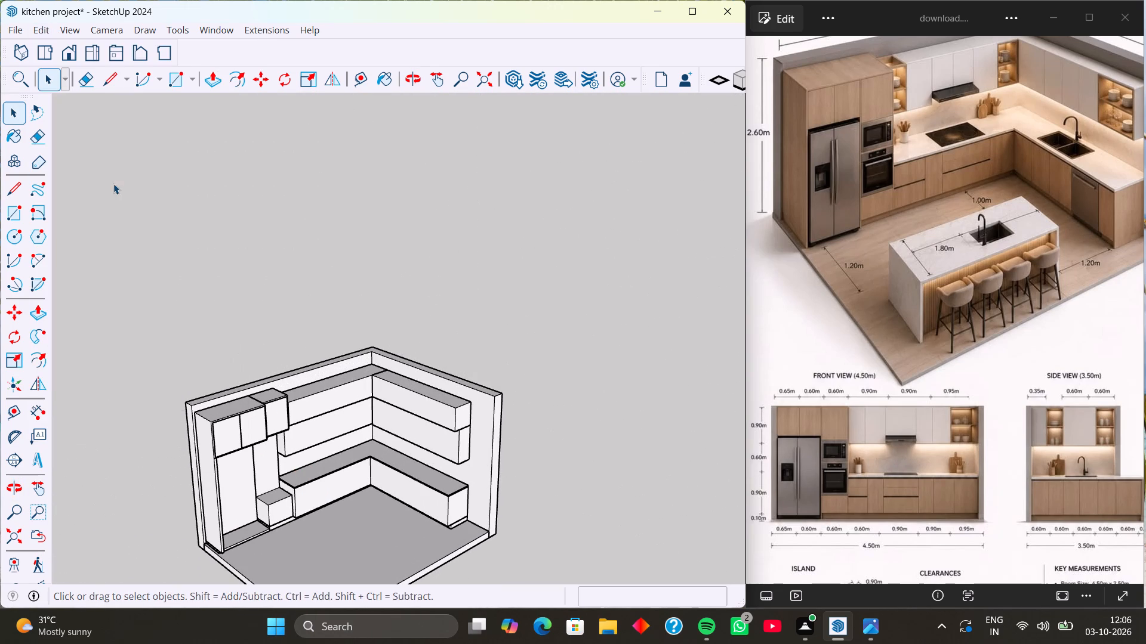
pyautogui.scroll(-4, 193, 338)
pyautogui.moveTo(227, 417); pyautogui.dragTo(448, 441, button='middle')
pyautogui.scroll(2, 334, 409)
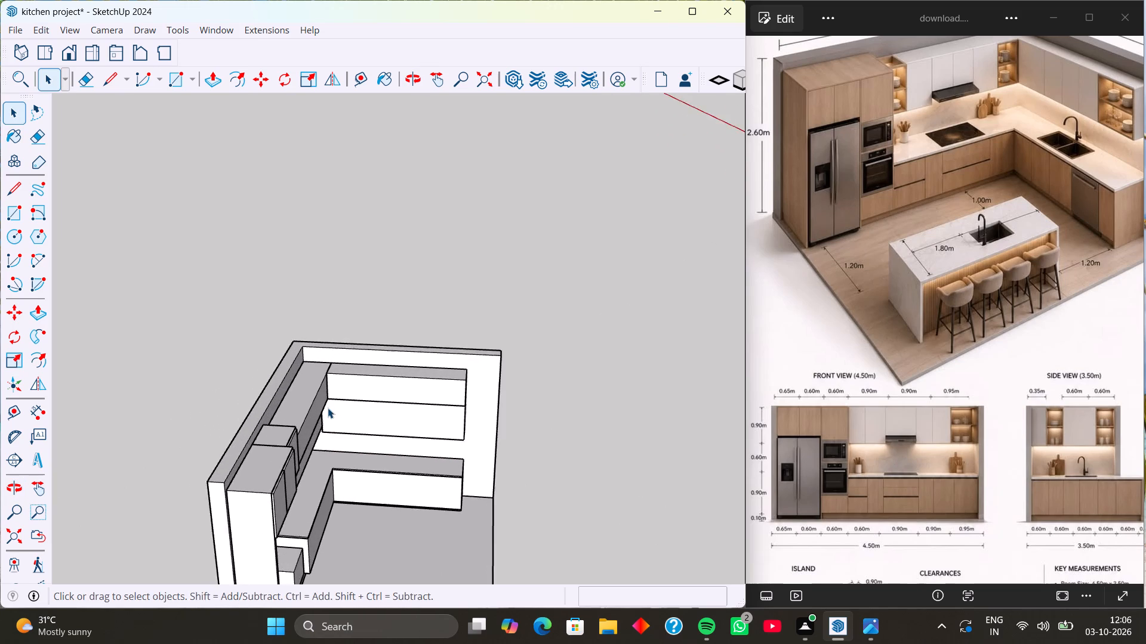
# Examine the kitchen's open floor area from several angles and the island and clearance dimensions in the reference image.
pyautogui.scroll(5, 328, 408)
pyautogui.moveTo(334, 356); pyautogui.dragTo(315, 298, button='middle')
pyautogui.scroll(1, 332, 410)
pyautogui.scroll(-7, 334, 486)
pyautogui.moveTo(374, 486); pyautogui.dragTo(290, 482, button='middle')
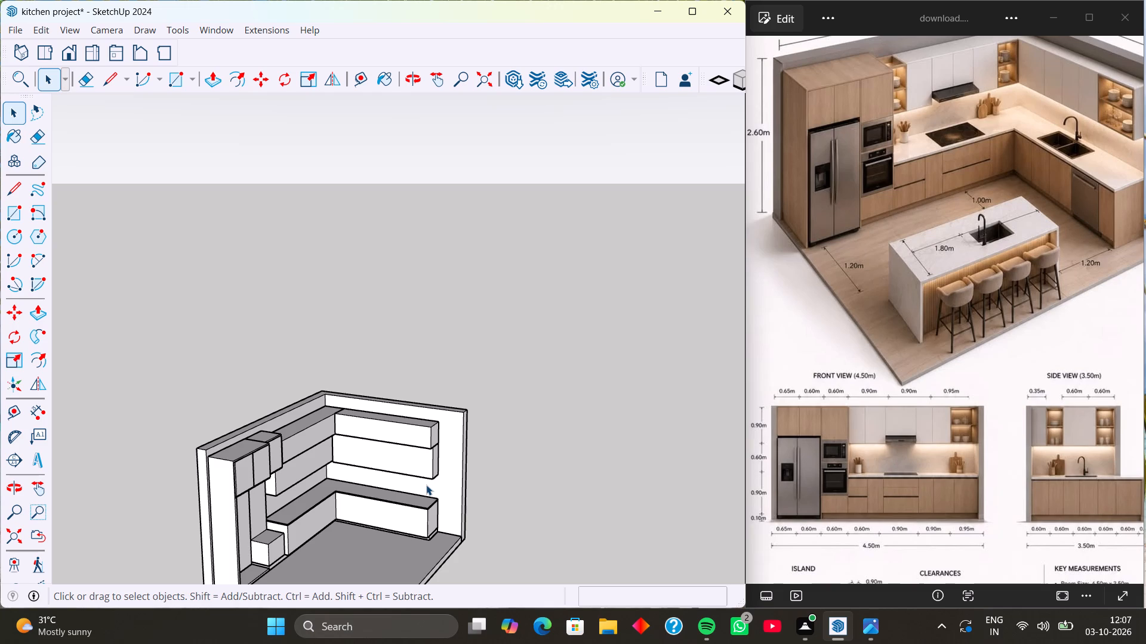
pyautogui.keyDown('shift'); pyautogui.moveTo(377, 517); pyautogui.dragTo(416, 423, button='middle'); pyautogui.keyUp('shift')
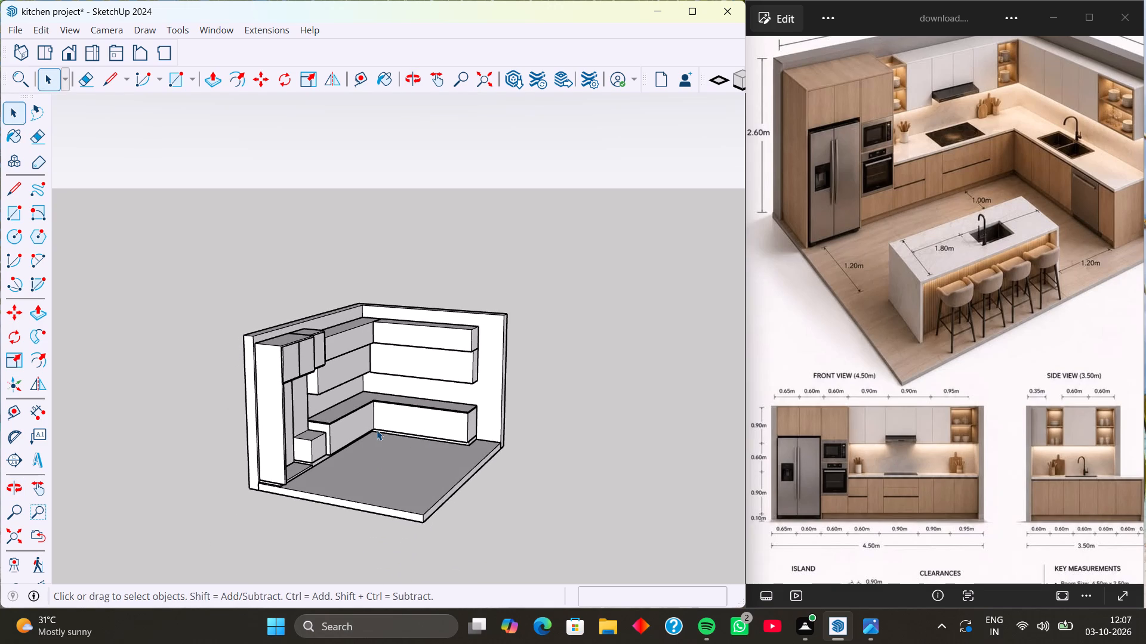
pyautogui.moveTo(378, 432); pyautogui.dragTo(300, 435, button='middle')
pyautogui.moveTo(393, 470); pyautogui.dragTo(392, 470, button='middle')
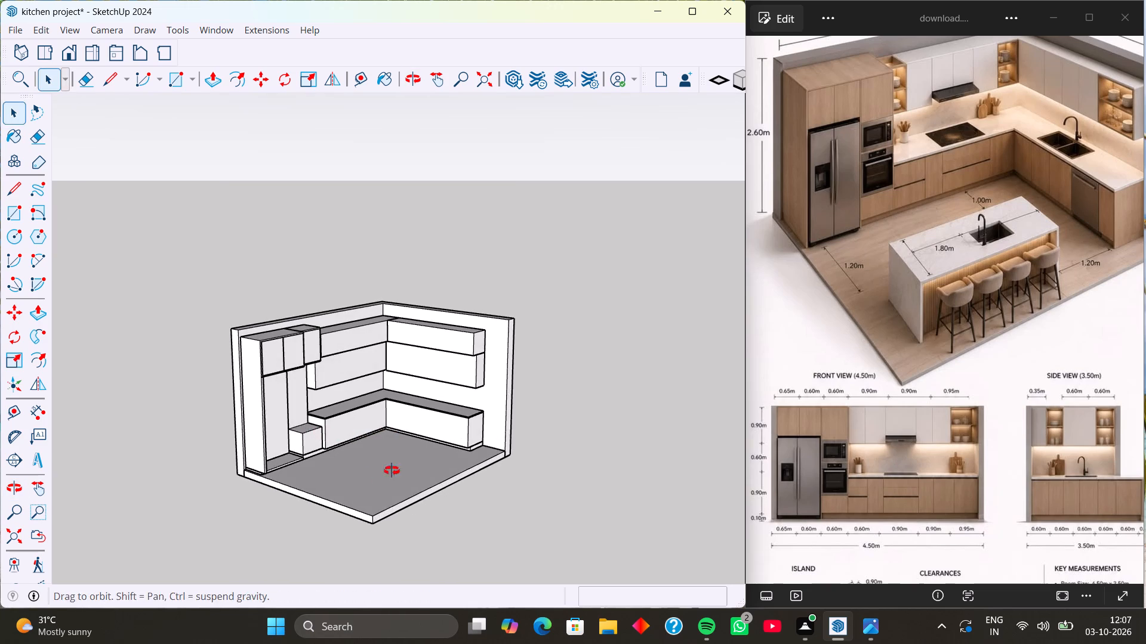
pyautogui.moveTo(392, 470); pyautogui.dragTo(314, 485, button='middle')
pyautogui.moveTo(366, 482); pyautogui.dragTo(306, 488, button='middle')
pyautogui.moveTo(315, 487); pyautogui.dragTo(318, 510, button='middle')
pyautogui.scroll(4, 329, 490)
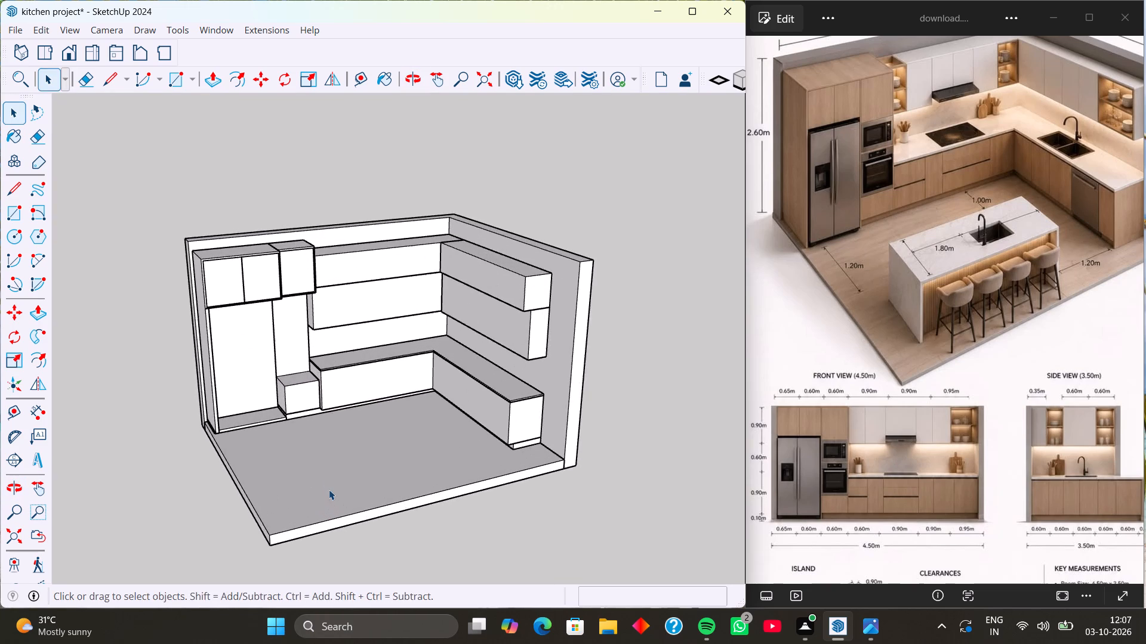
pyautogui.moveTo(329, 490); pyautogui.dragTo(280, 463, button='middle')
pyautogui.moveTo(358, 488); pyautogui.dragTo(316, 491, button='middle')
pyautogui.scroll(3, 298, 482)
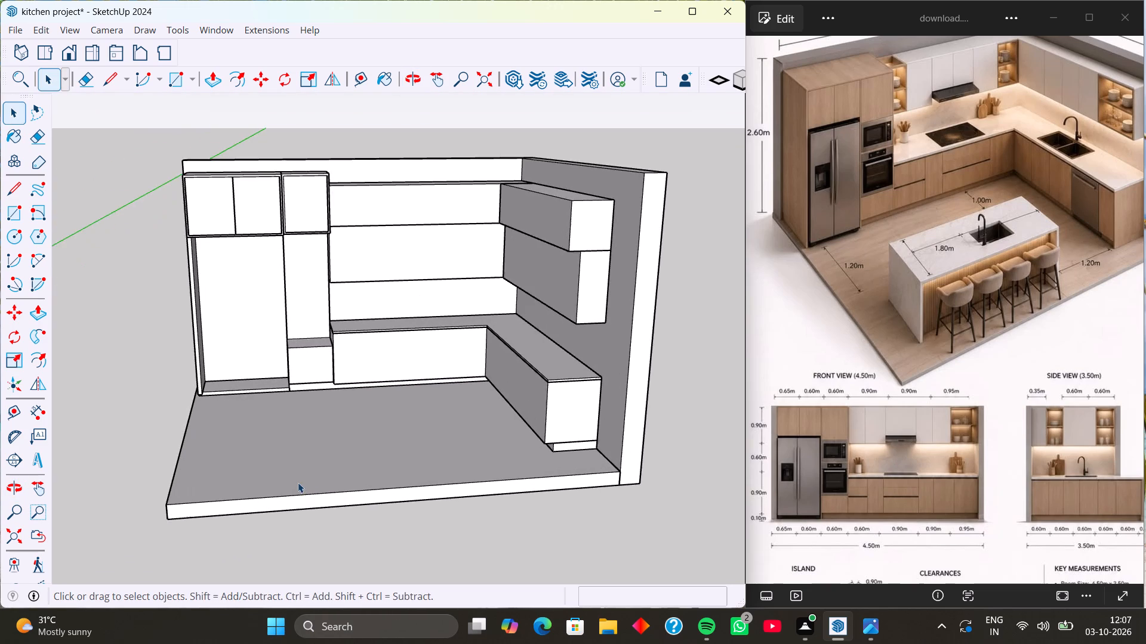
pyautogui.moveTo(301, 468); pyautogui.dragTo(301, 496, button='middle')
pyautogui.scroll(3, 296, 481)
pyautogui.moveTo(296, 481); pyautogui.dragTo(295, 504, button='middle')
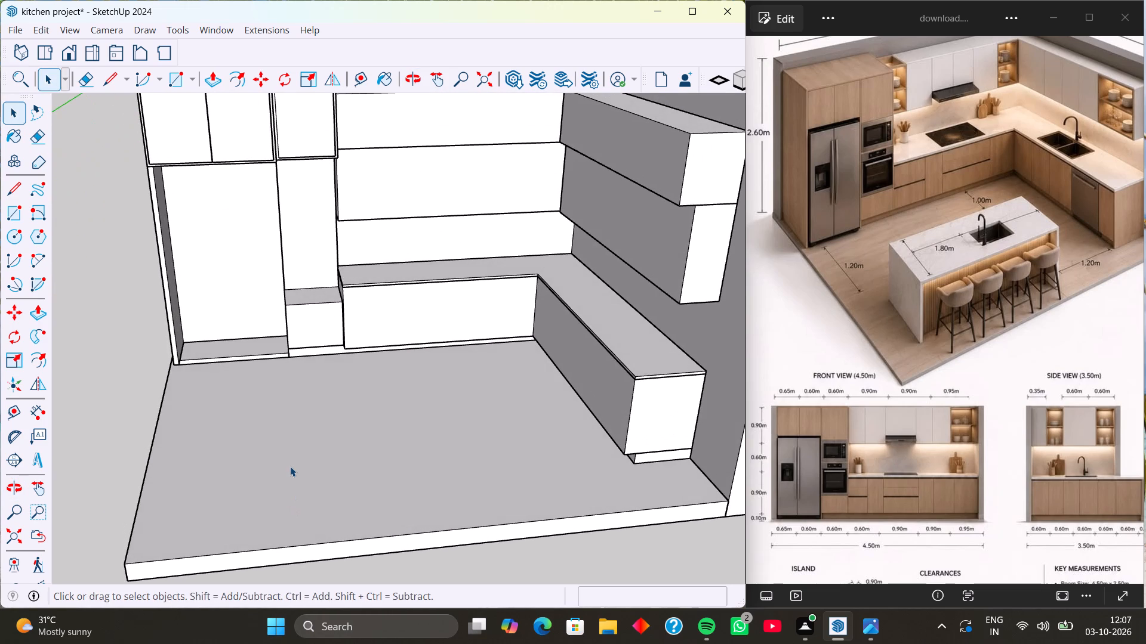
pyautogui.moveTo(298, 454); pyautogui.dragTo(267, 459, button='middle')
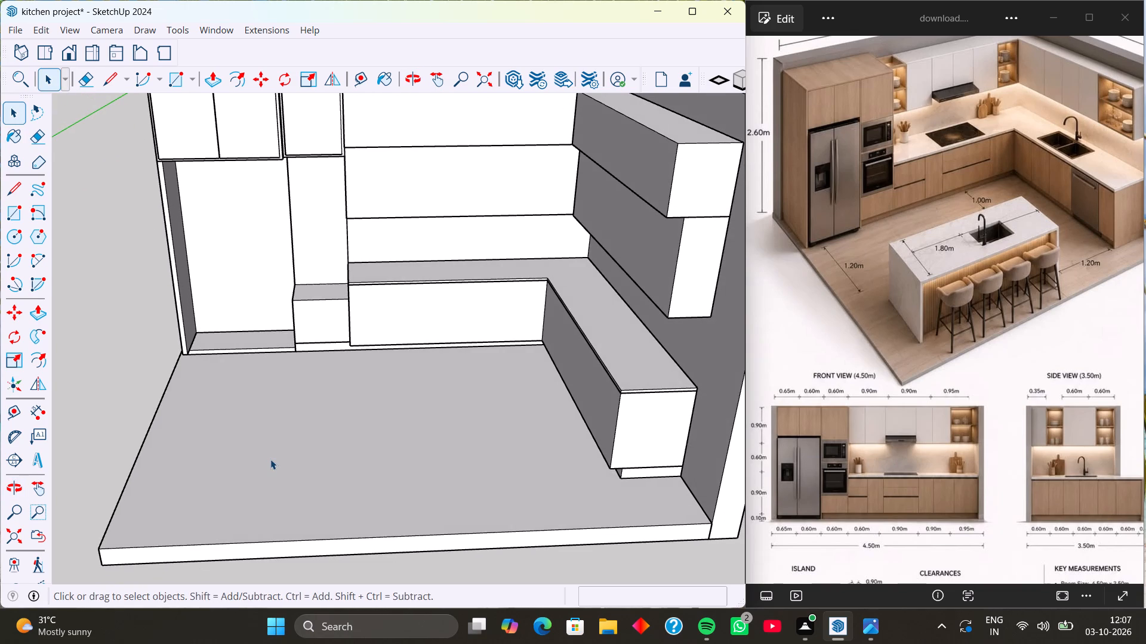
pyautogui.moveTo(269, 459); pyautogui.dragTo(247, 463, button='middle')
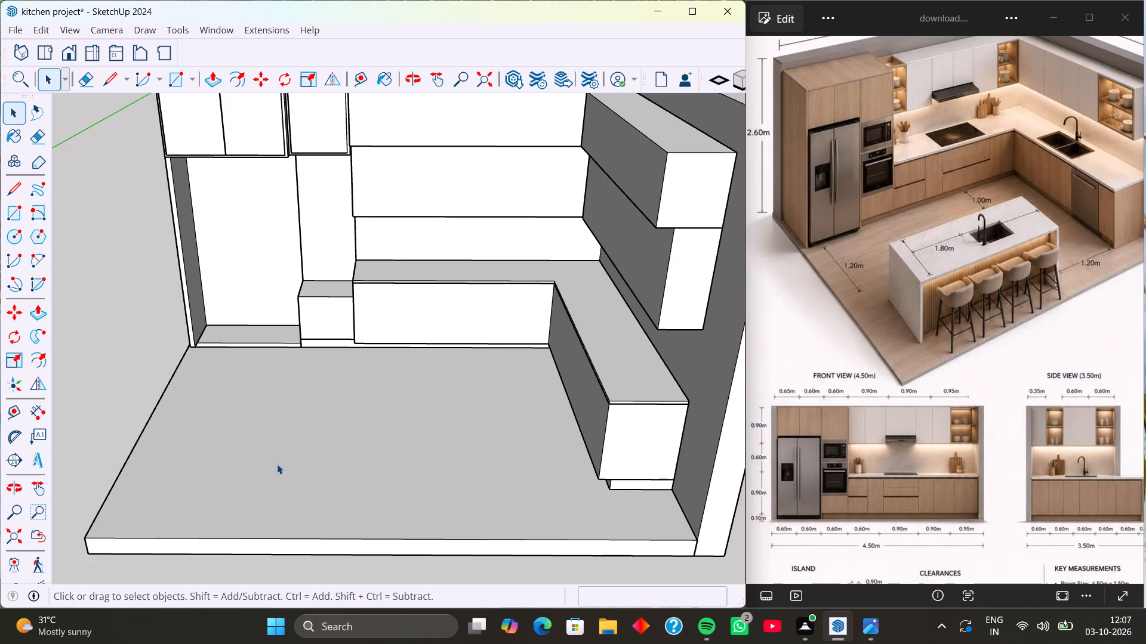
pyautogui.scroll(1, 277, 464)
pyautogui.scroll(-6, 907, 444)
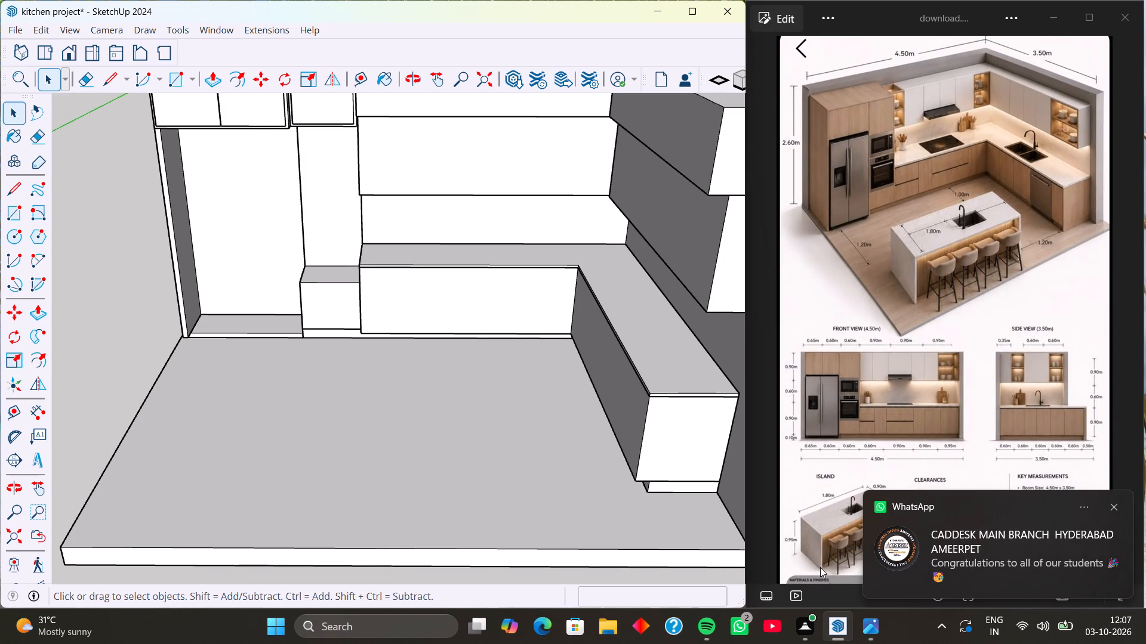
pyautogui.scroll(2, 818, 565)
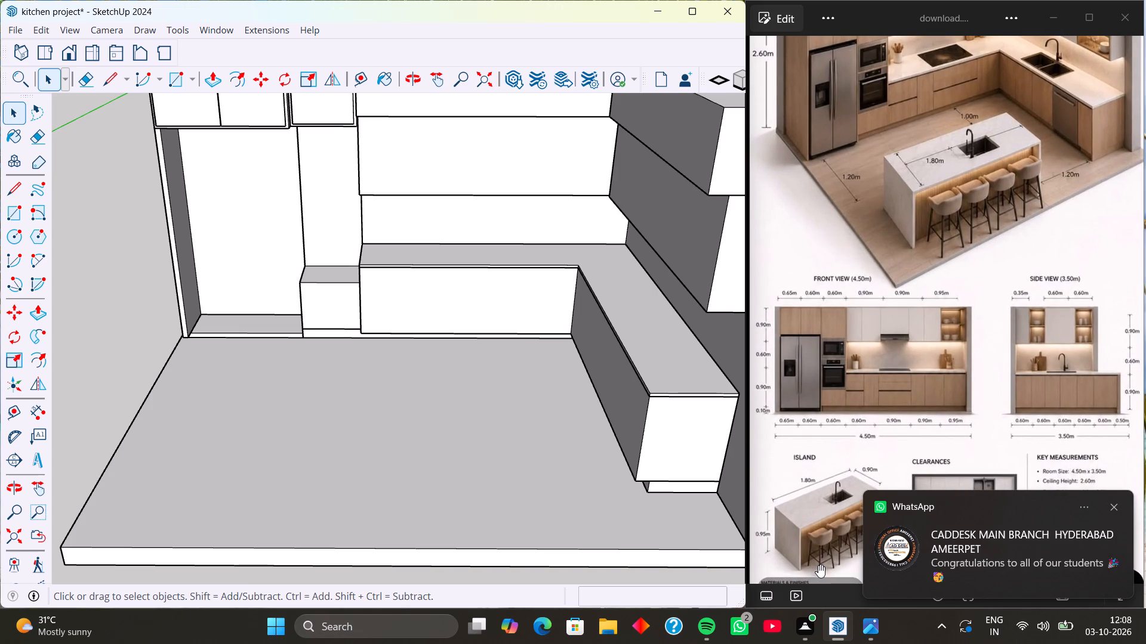
pyautogui.scroll(1, 818, 565)
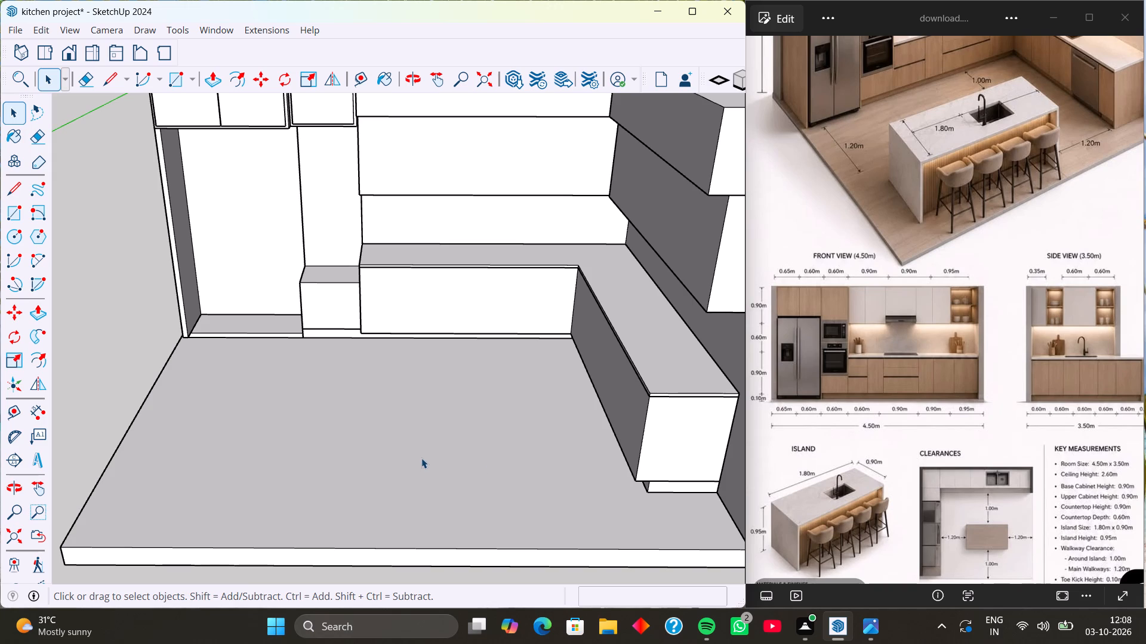
# Place two floor guides, 1.2 m out from the back wall's base cabinets and 1.2 m from the side wall's base cabinets.
pyautogui.press('t')
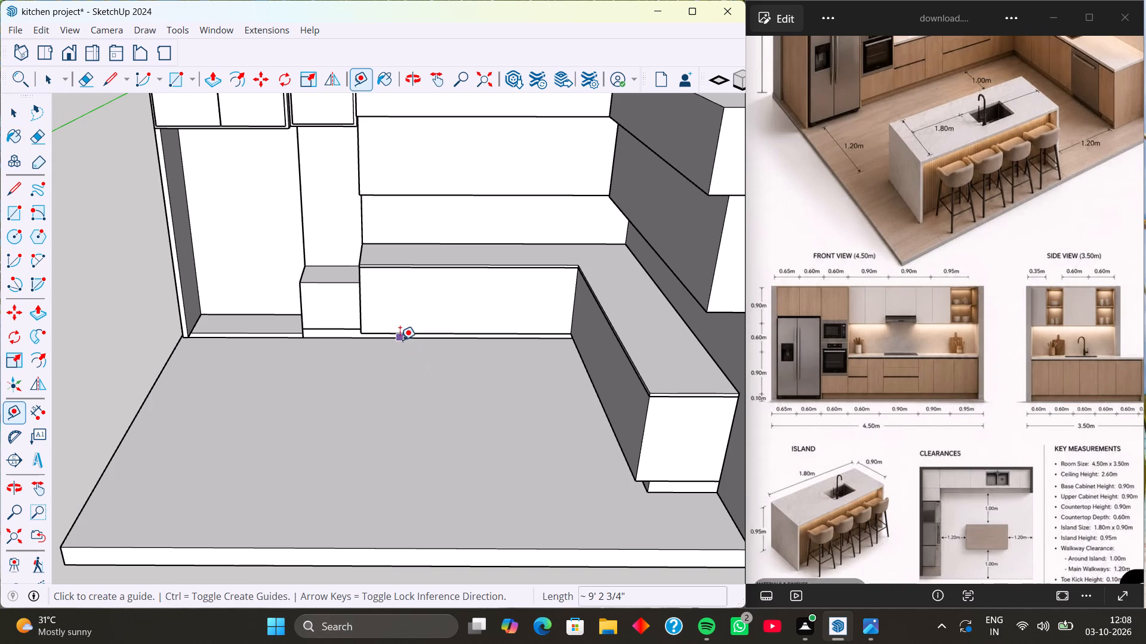
pyautogui.click(400, 340)
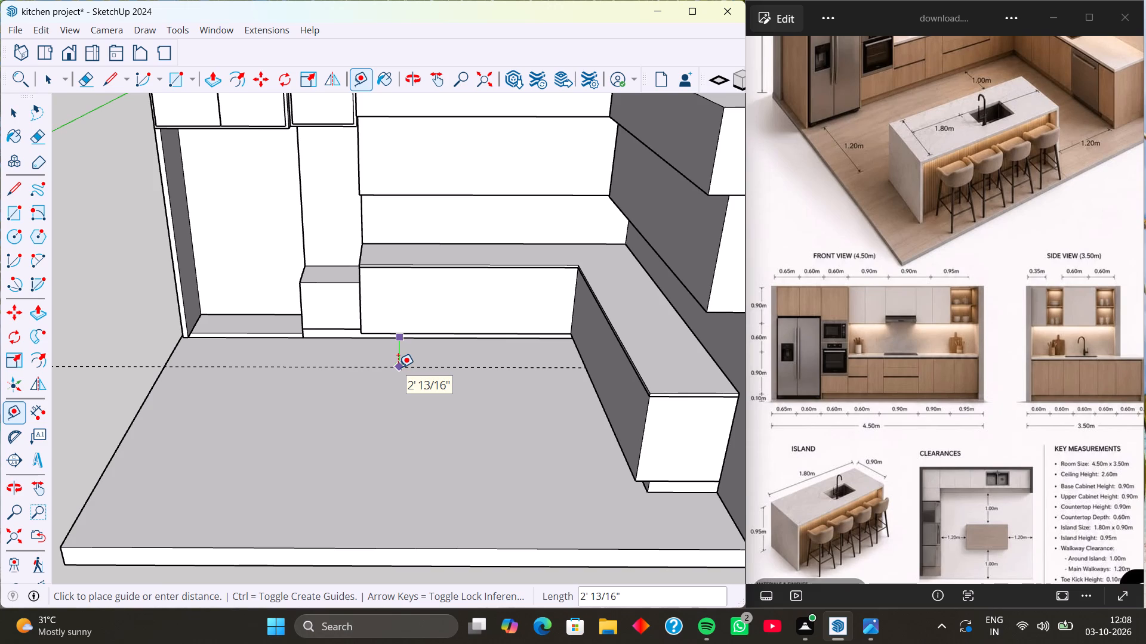
pyautogui.write('1.2m')
pyautogui.press('Return')
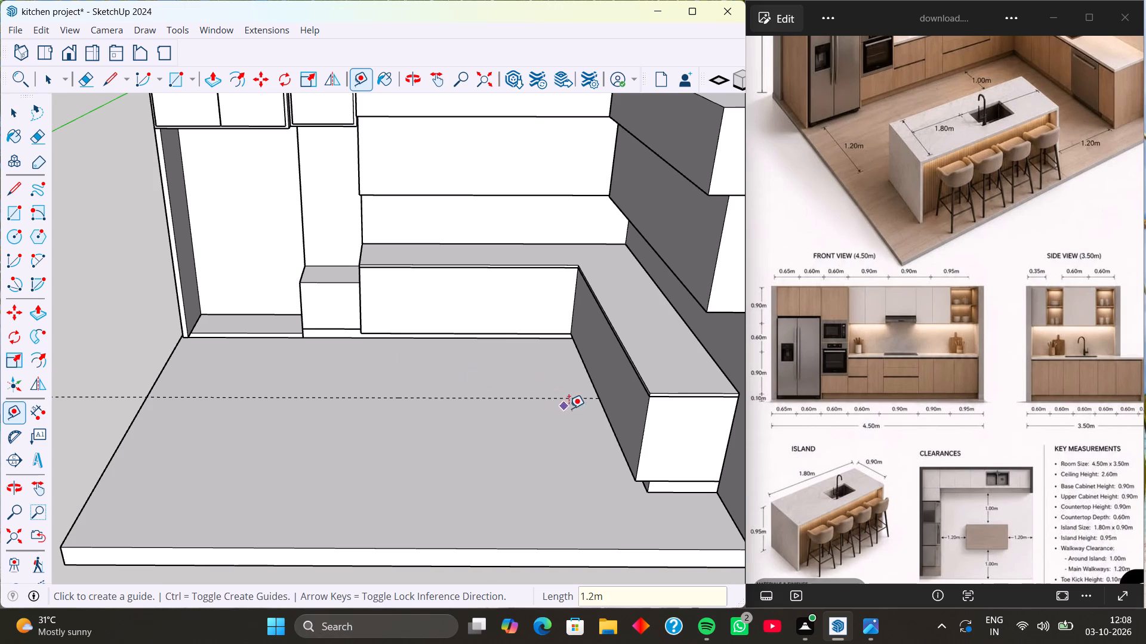
pyautogui.click(612, 421)
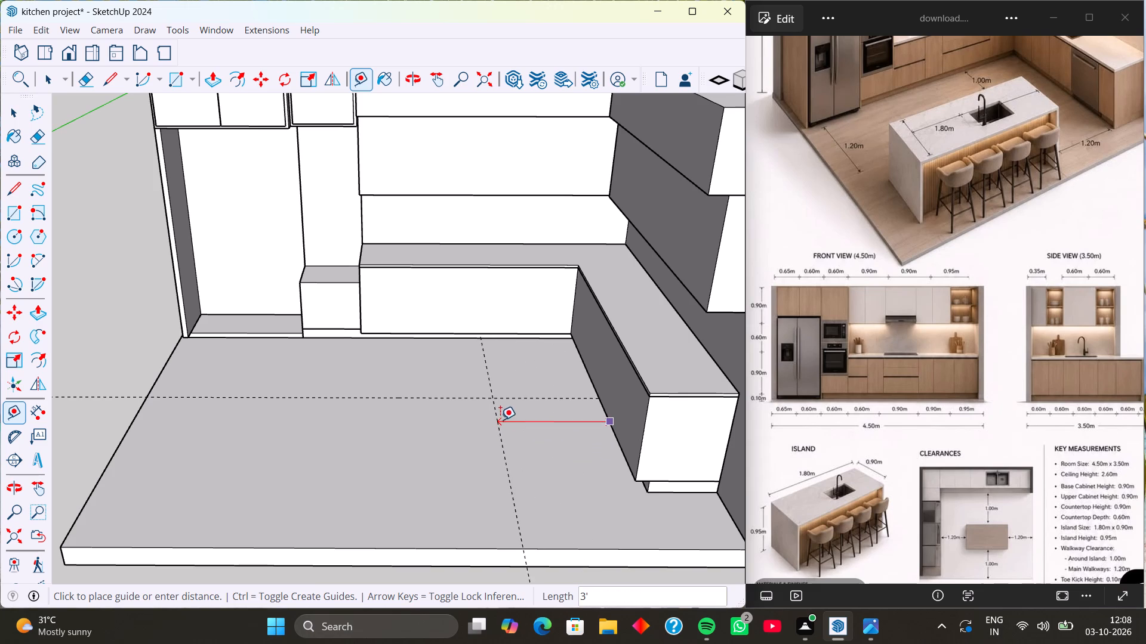
pyautogui.write('1.2m')
pyautogui.press('Return')
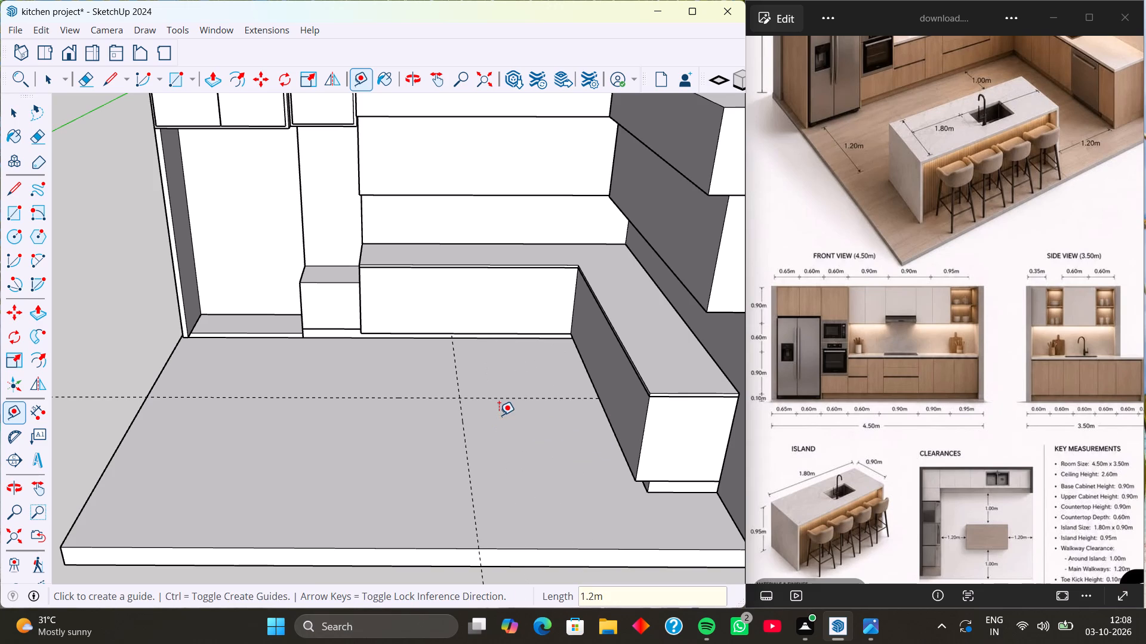
# Place floor guides about 1' 11 3/4" in from the open side edge beside the tall cabinets and 3' in from the front edge.
pyautogui.scroll(-2, 442, 439)
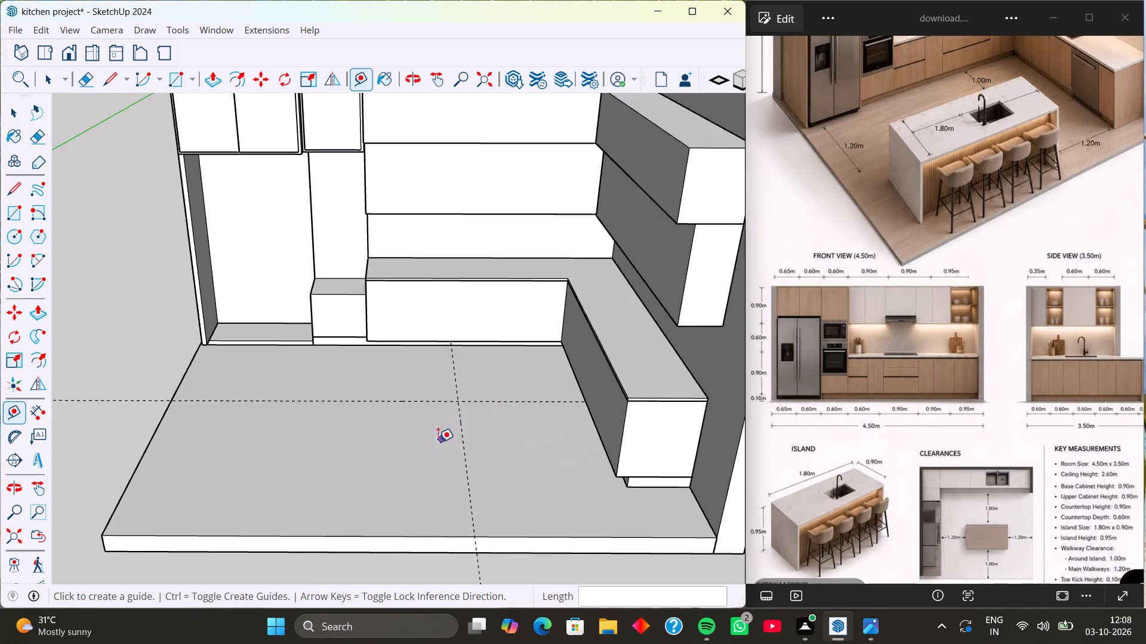
pyautogui.scroll(-2, 438, 442)
pyautogui.moveTo(324, 456); pyautogui.dragTo(324, 518, button='middle')
pyautogui.moveTo(324, 445); pyautogui.dragTo(329, 550, button='middle')
pyautogui.moveTo(338, 483); pyautogui.dragTo(417, 433, button='middle')
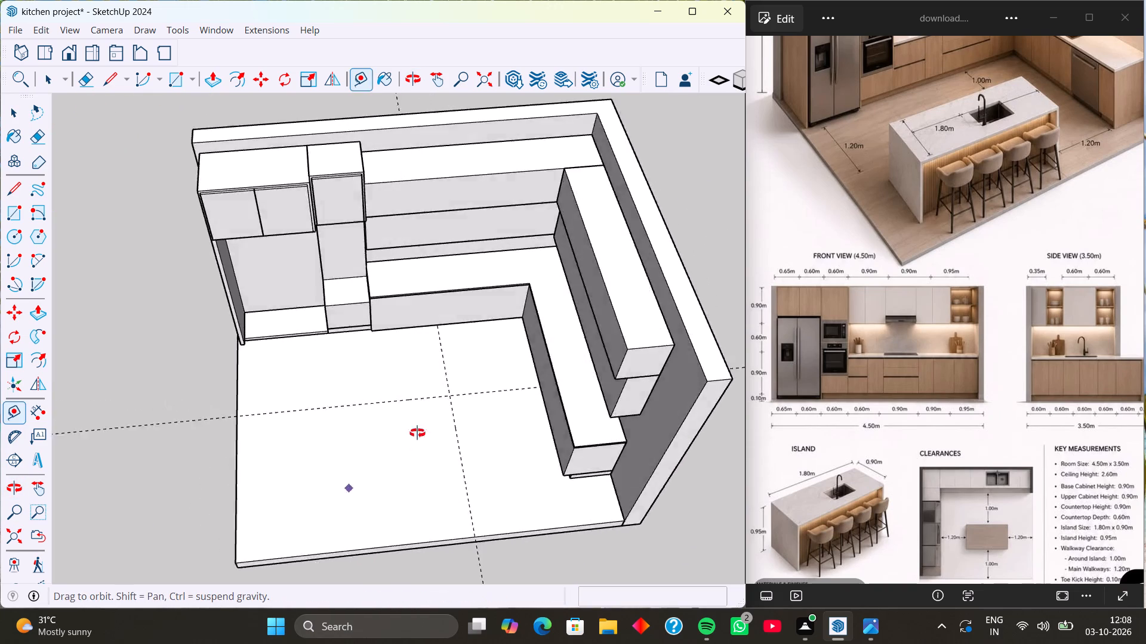
pyautogui.moveTo(417, 433); pyautogui.dragTo(565, 288, button='middle')
pyautogui.moveTo(404, 493); pyautogui.dragTo(358, 453, button='middle')
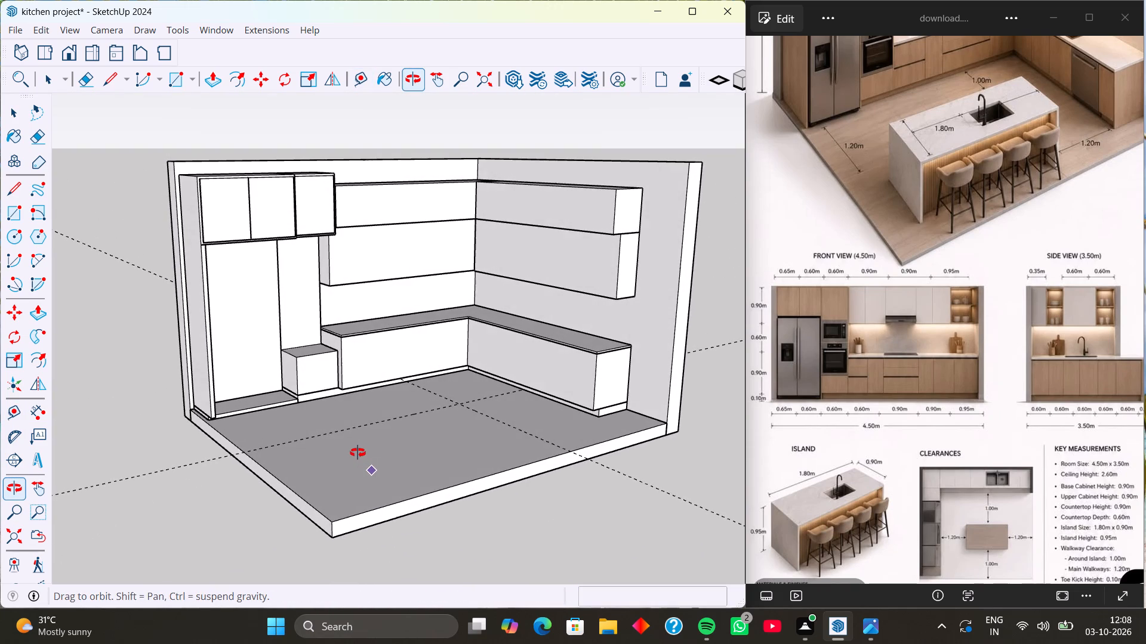
pyautogui.moveTo(358, 453); pyautogui.dragTo(371, 454, button='middle')
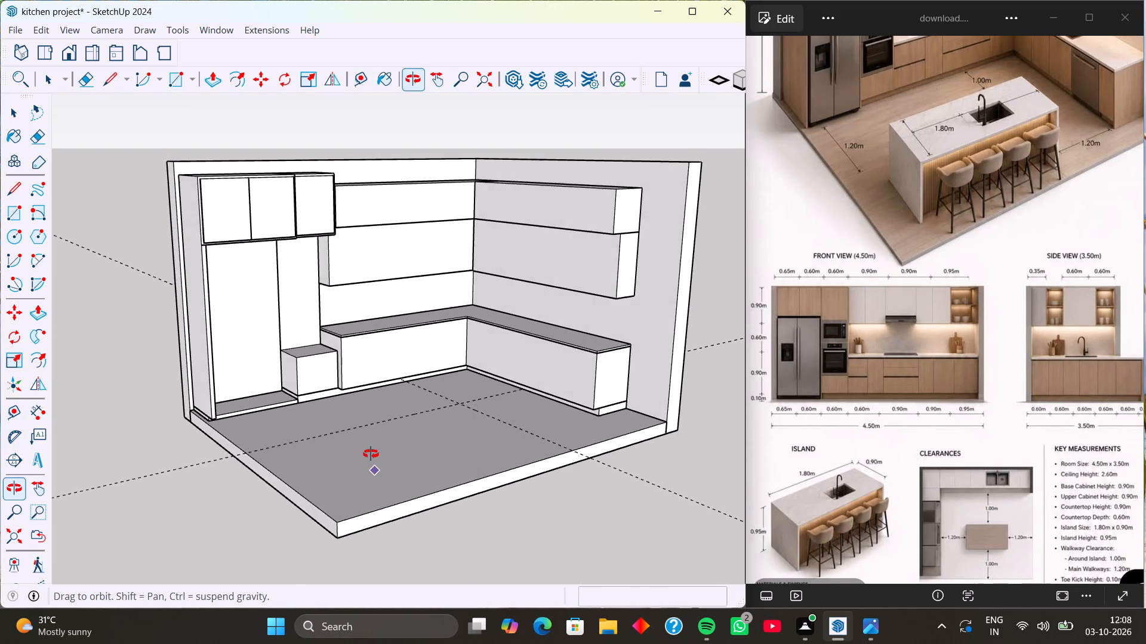
pyautogui.moveTo(371, 454); pyautogui.dragTo(424, 462, button='middle')
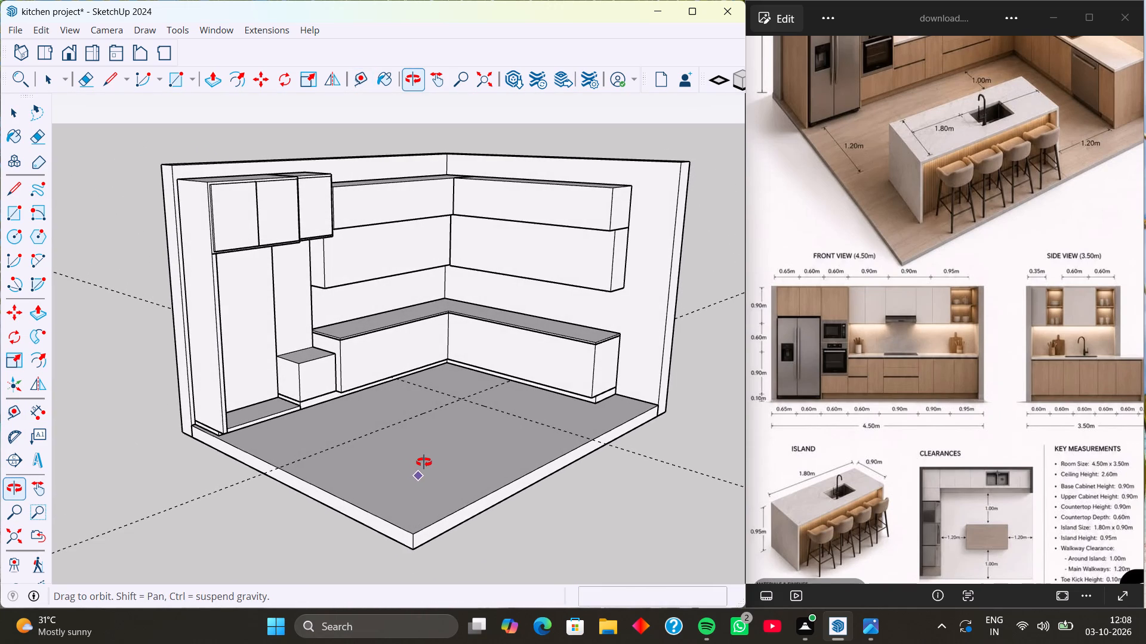
pyautogui.moveTo(424, 462); pyautogui.dragTo(615, 496, button='middle')
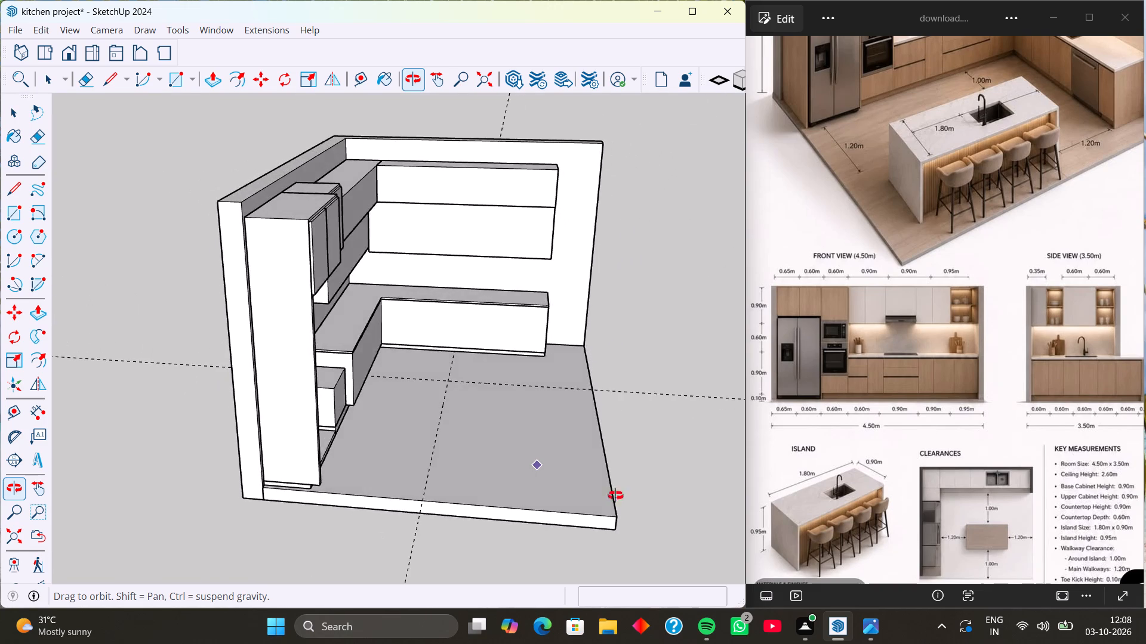
pyautogui.moveTo(615, 496); pyautogui.dragTo(183, 578, button='middle')
pyautogui.middleClick(284, 569)
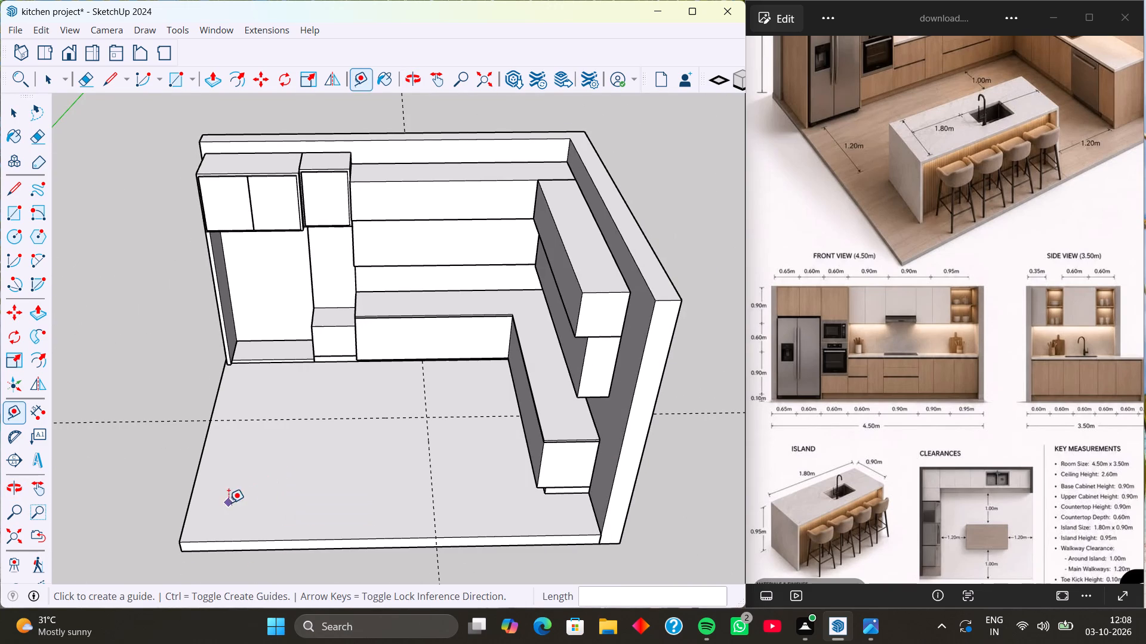
pyautogui.moveTo(281, 497); pyautogui.dragTo(259, 500, button='middle')
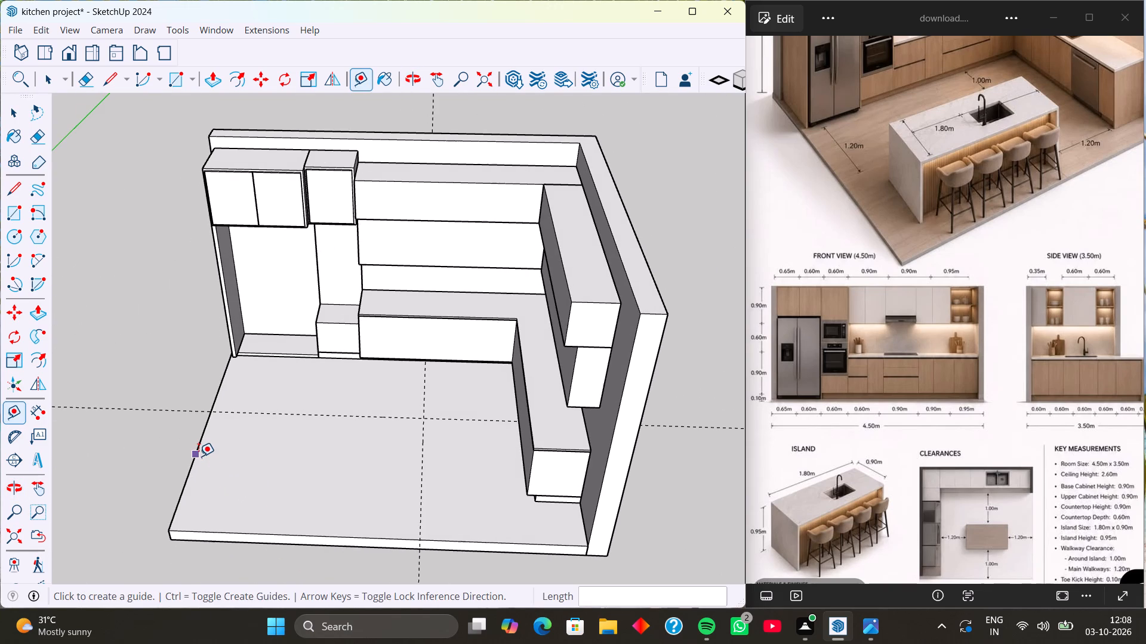
pyautogui.click(199, 456)
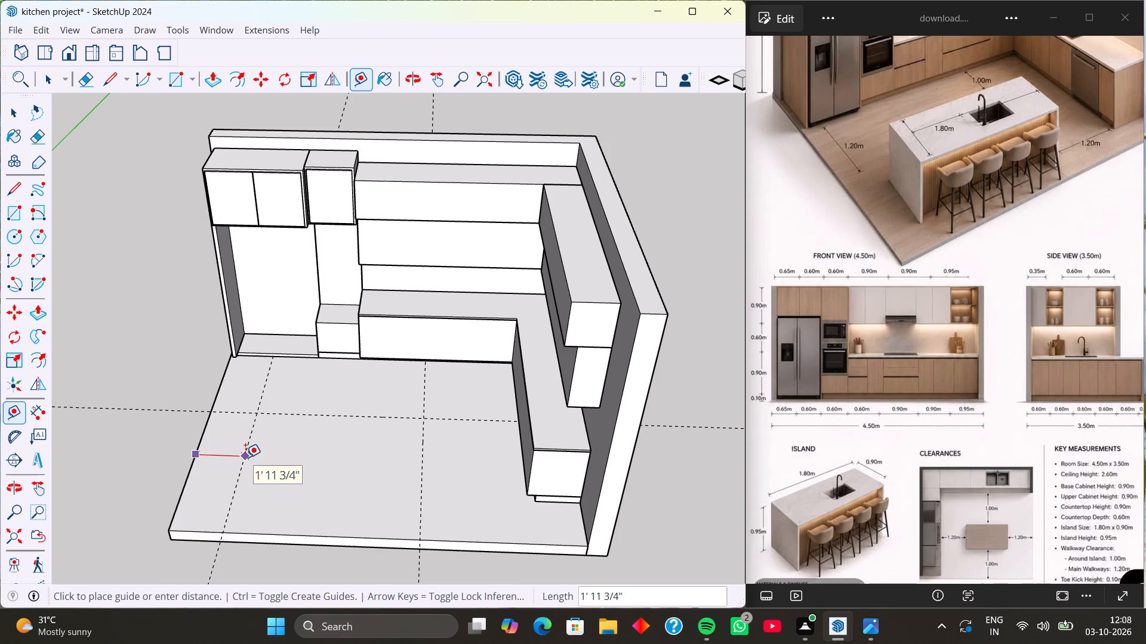
pyautogui.click(245, 457)
pyautogui.click(345, 536)
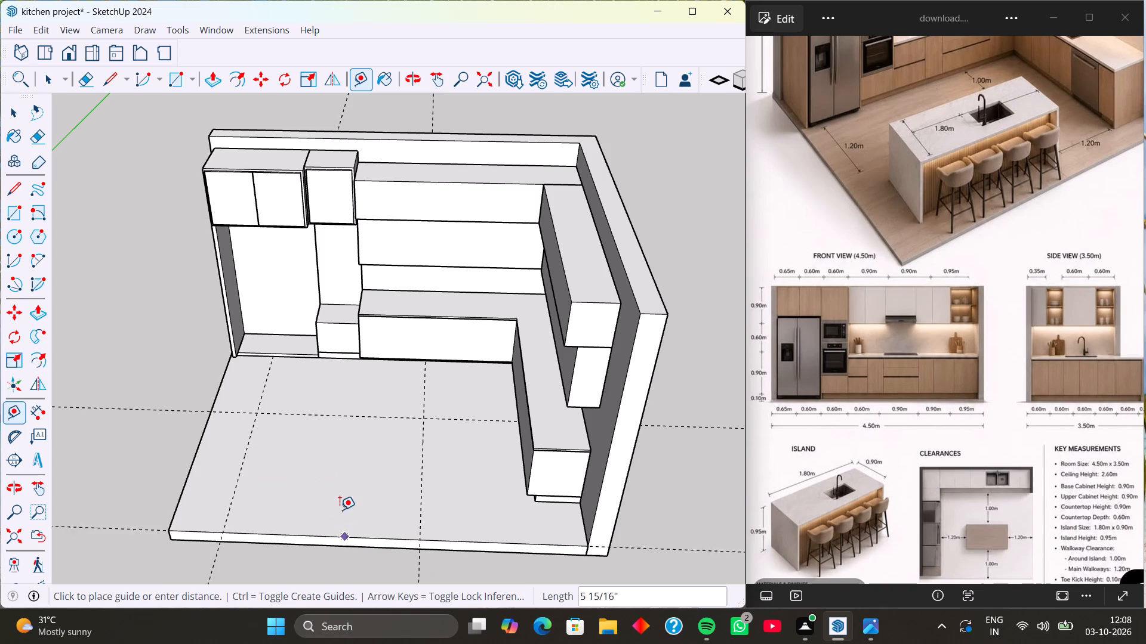
pyautogui.click(348, 479)
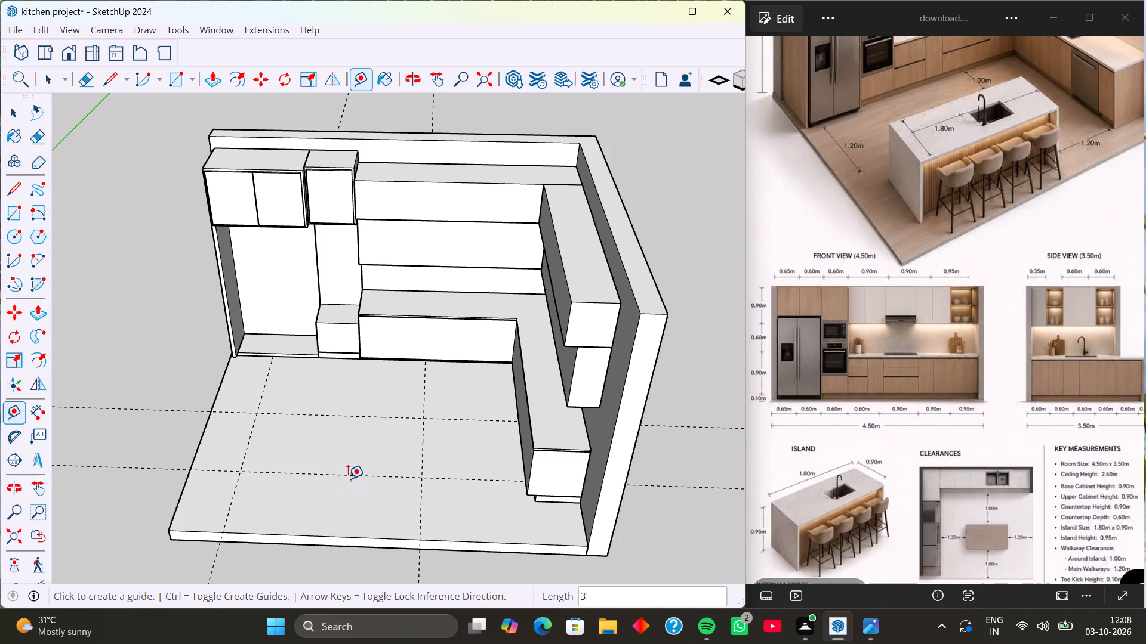
# Draw a flat island rectangle of about 7' 1" by 3' 6 1/2" on the floor between the guide intersections.
pyautogui.moveTo(348, 482); pyautogui.dragTo(355, 562, button='middle')
pyautogui.press('r')
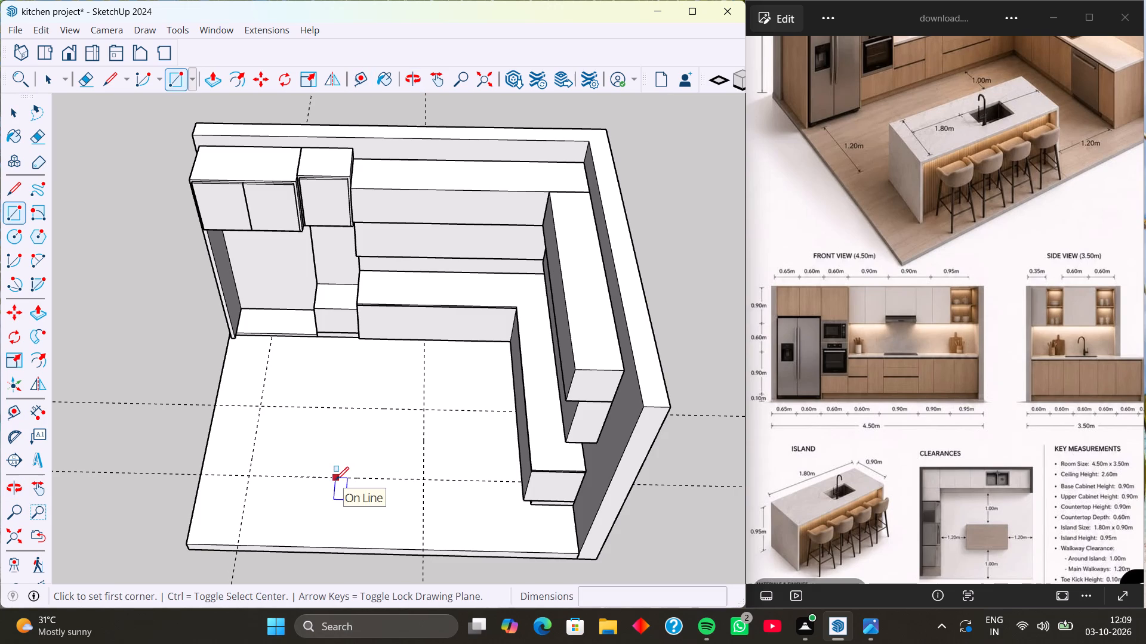
pyautogui.click(260, 407)
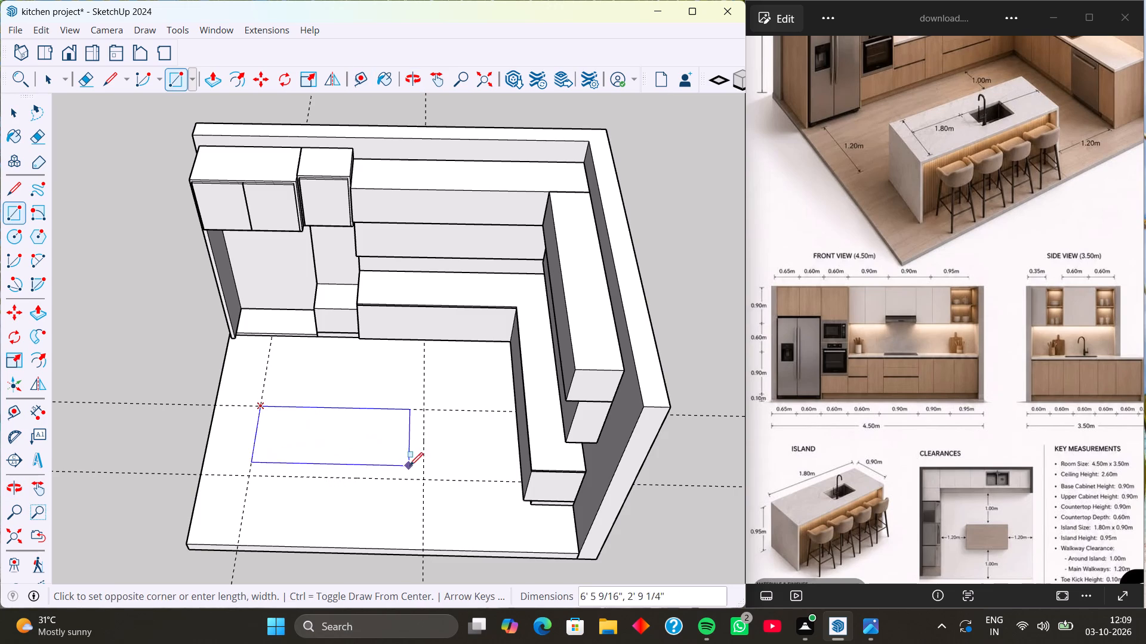
pyautogui.press('Up')
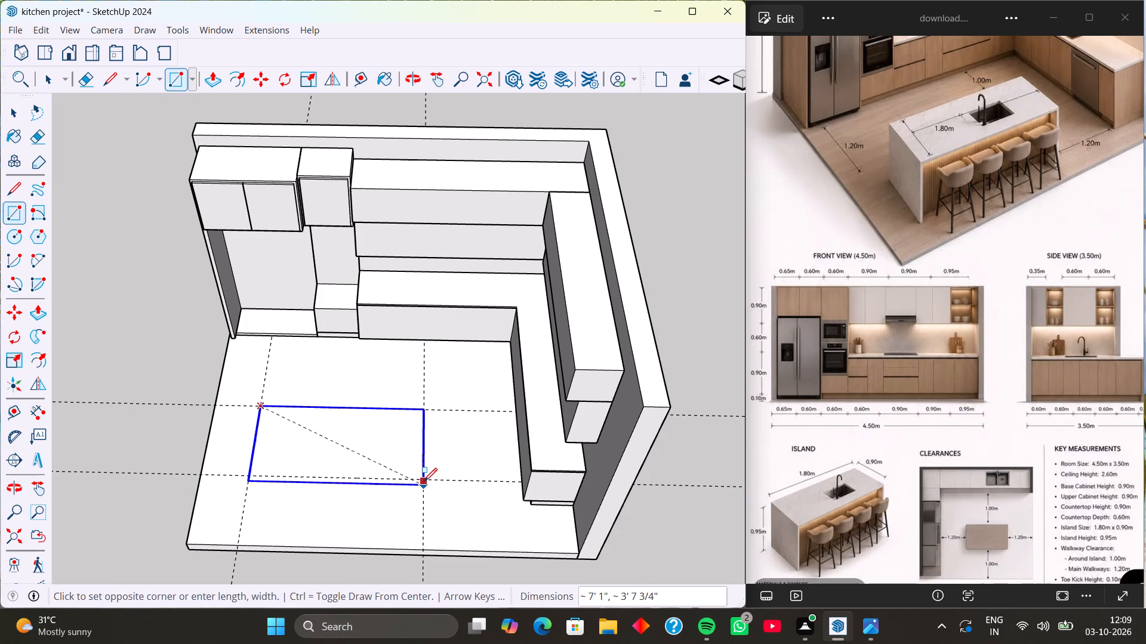
pyautogui.scroll(9, 424, 477)
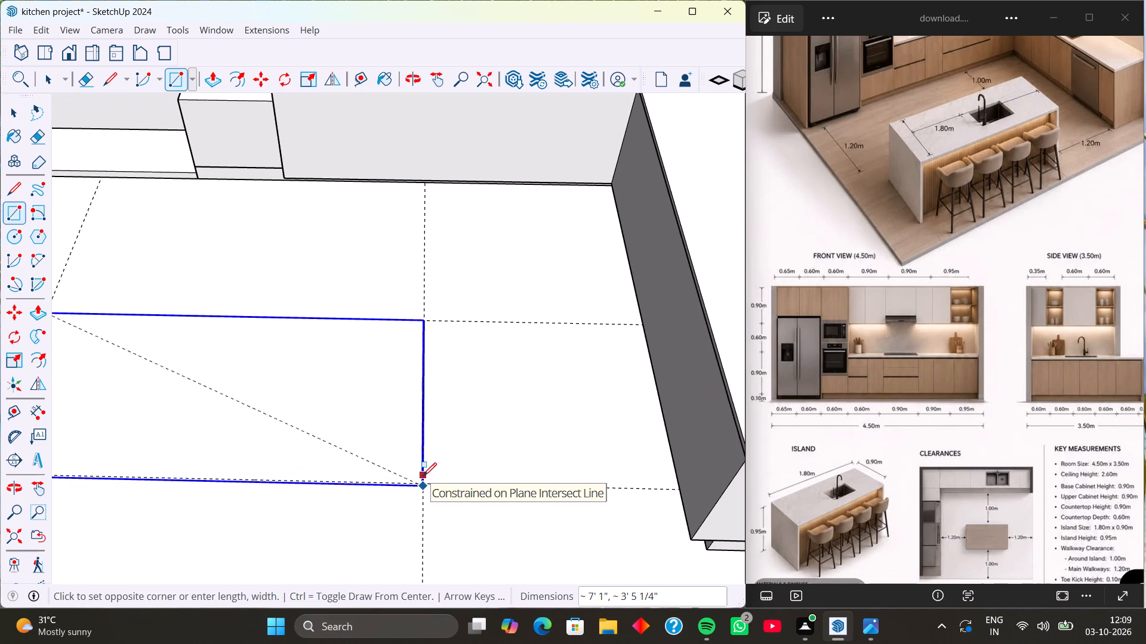
pyautogui.press('Left')
pyautogui.press('Right')
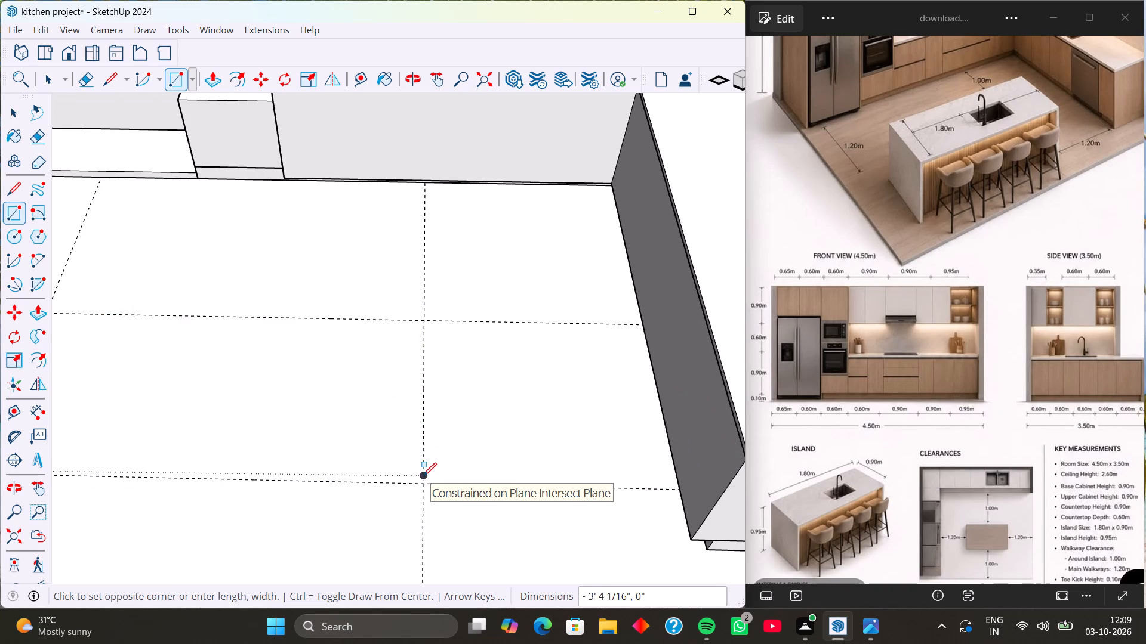
pyautogui.press('Down')
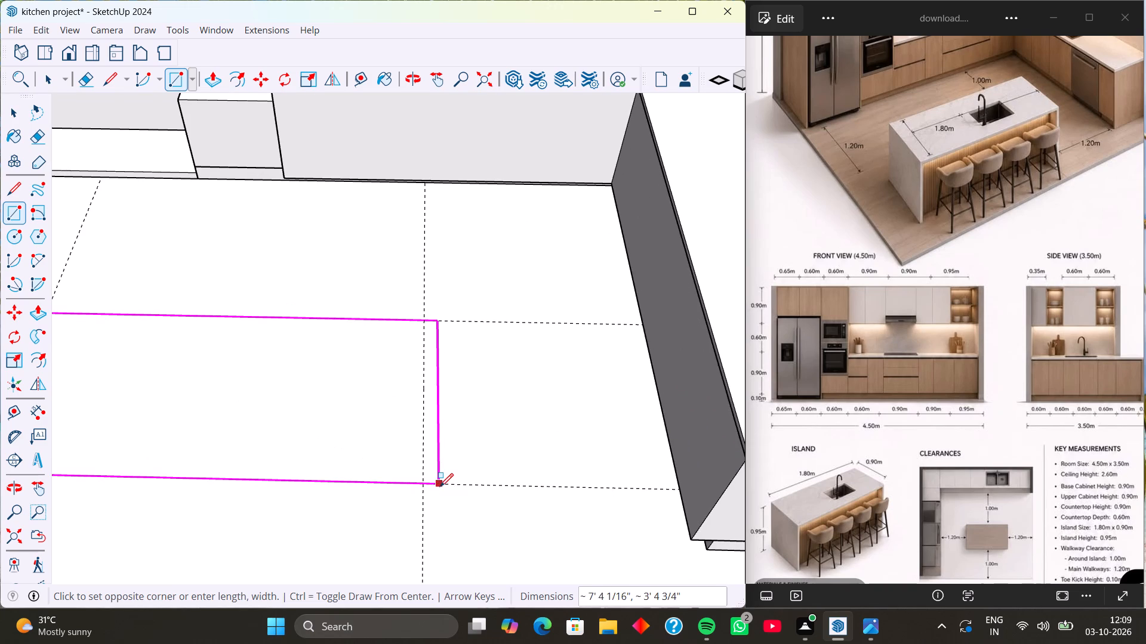
pyautogui.press('Up')
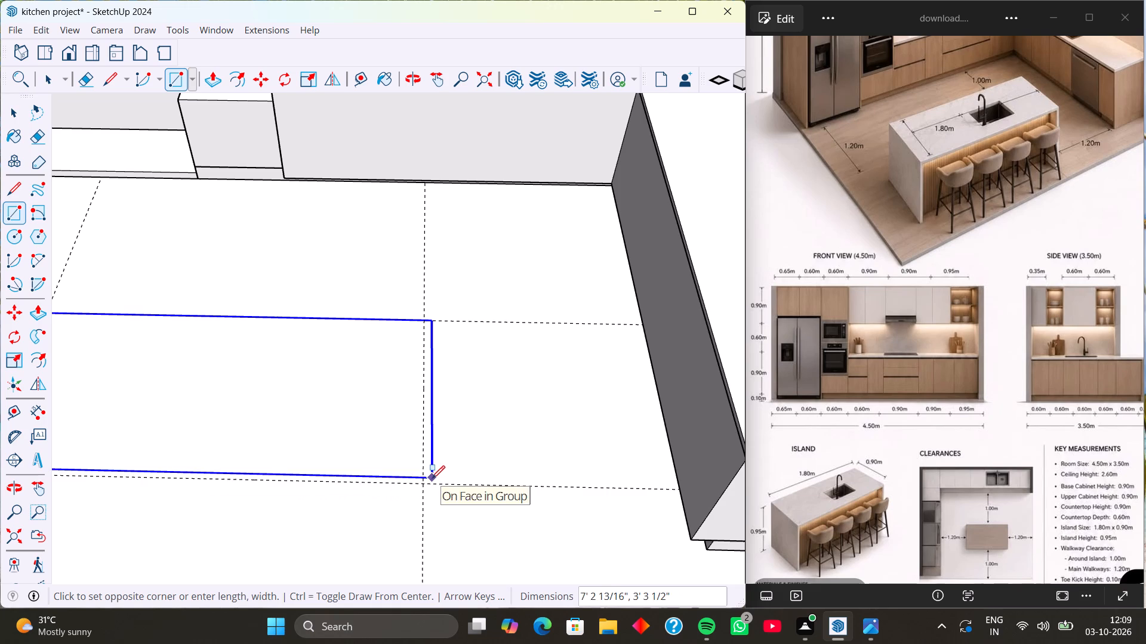
pyautogui.click(427, 482)
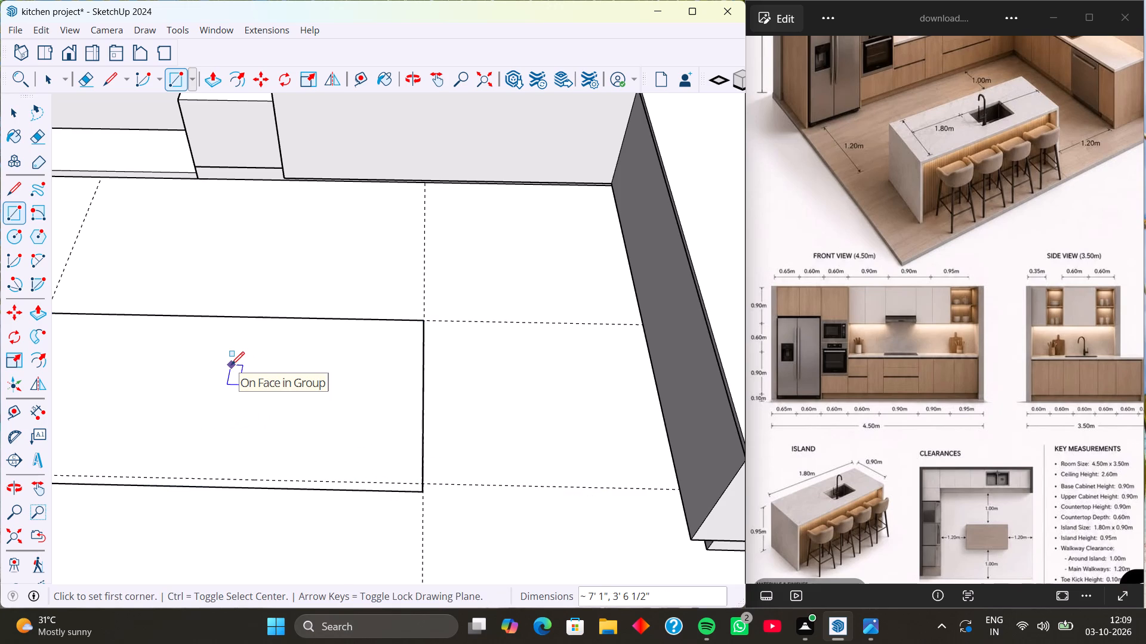
# Undo the flat island rectangle drawn on the floor.
pyautogui.hotkey('ctrl', 'z')
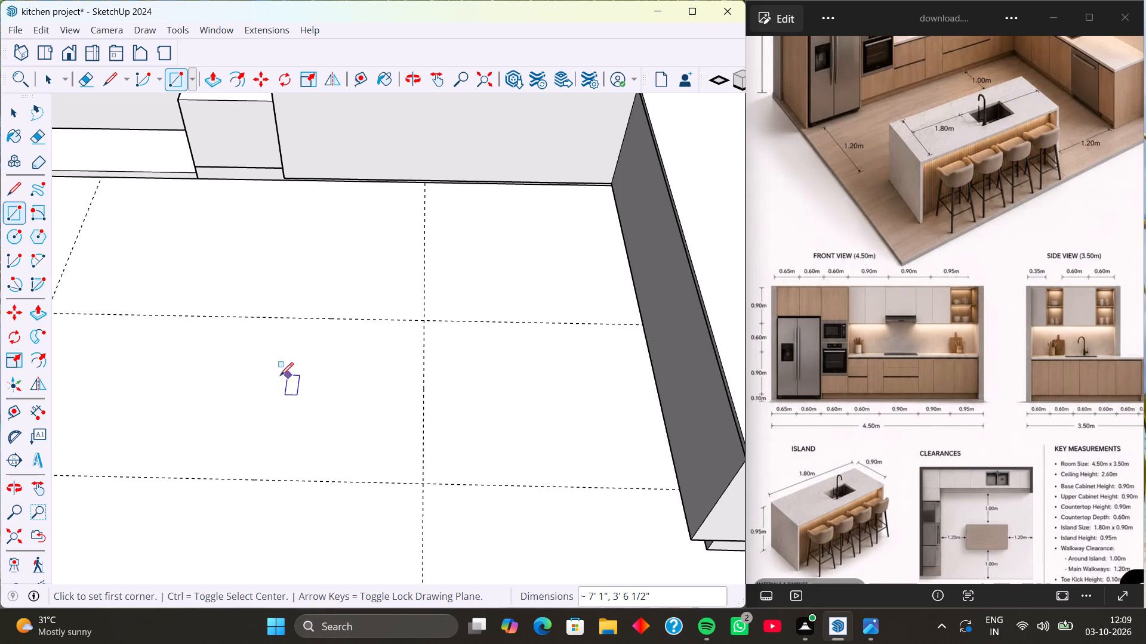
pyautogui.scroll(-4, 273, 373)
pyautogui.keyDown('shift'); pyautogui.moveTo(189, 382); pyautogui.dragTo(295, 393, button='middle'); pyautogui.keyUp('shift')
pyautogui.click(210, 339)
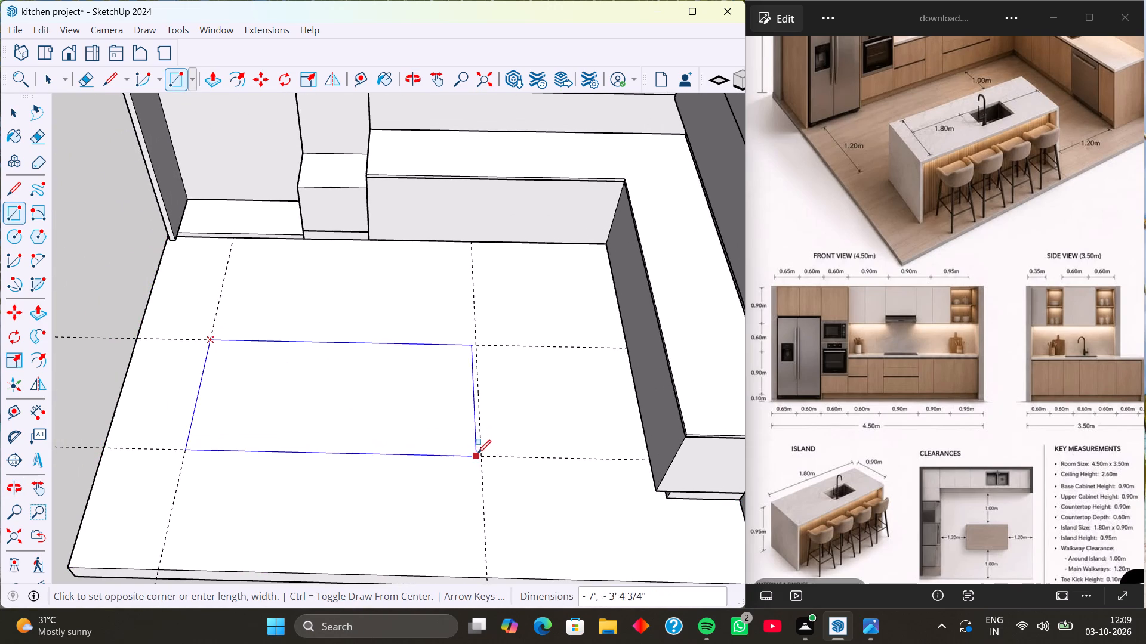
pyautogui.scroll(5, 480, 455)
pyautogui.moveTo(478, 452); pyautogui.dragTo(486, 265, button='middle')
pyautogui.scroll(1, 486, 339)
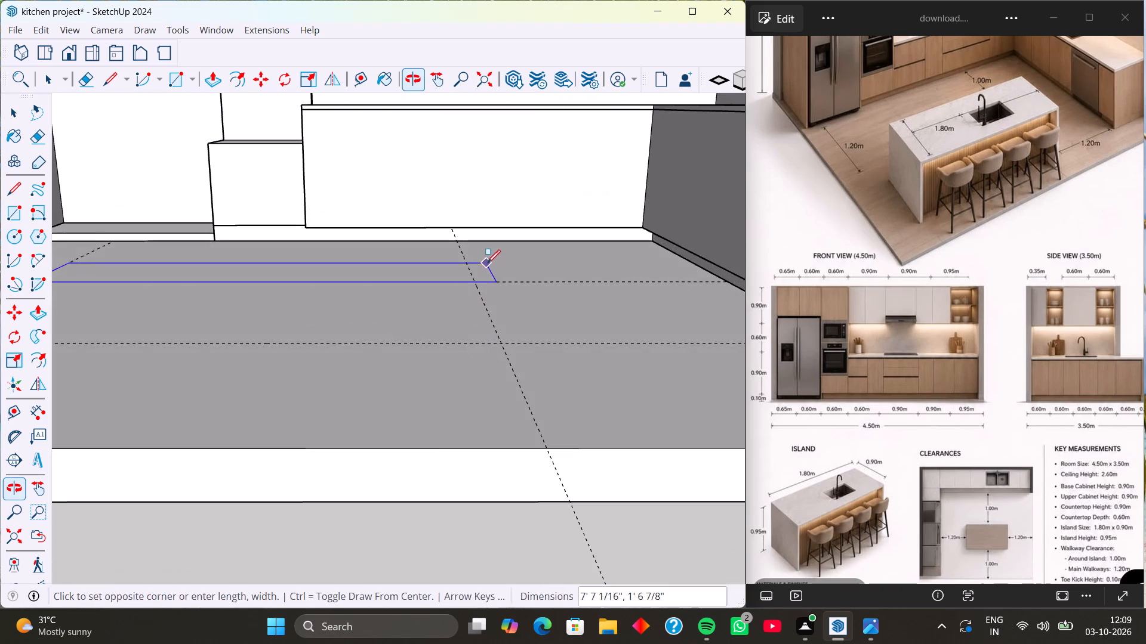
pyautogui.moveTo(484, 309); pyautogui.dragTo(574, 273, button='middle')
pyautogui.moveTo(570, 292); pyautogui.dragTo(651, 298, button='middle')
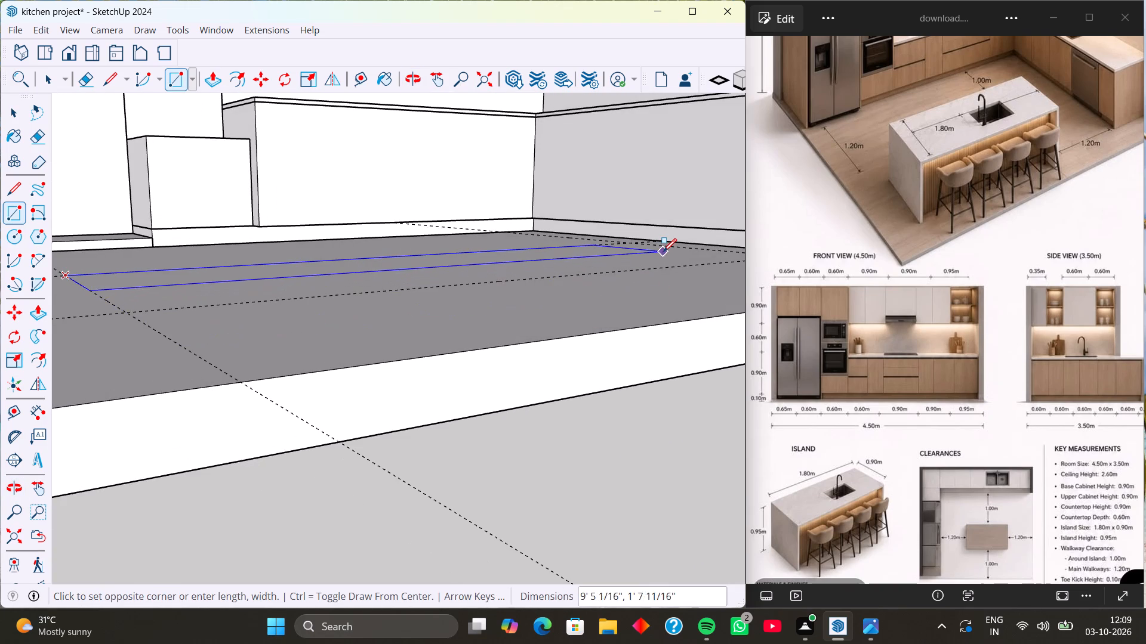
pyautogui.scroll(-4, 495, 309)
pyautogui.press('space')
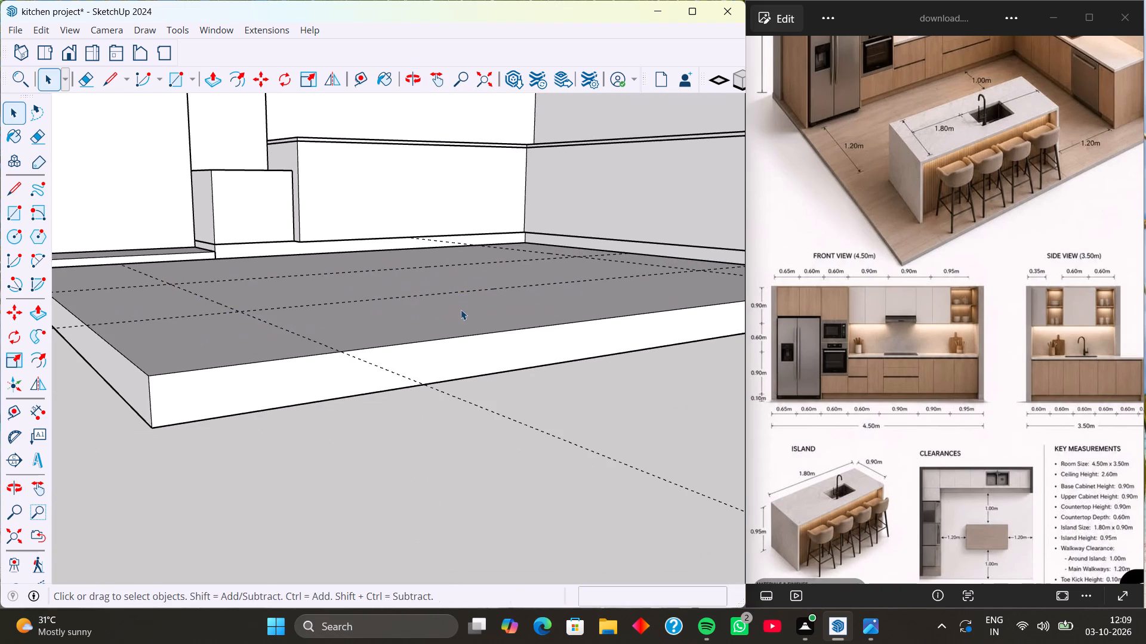
# Erase the floor guide that runs parallel to the side wall's base cabinets.
pyautogui.scroll(-3, 460, 306)
pyautogui.moveTo(463, 307); pyautogui.dragTo(314, 338, button='middle')
pyautogui.moveTo(419, 357); pyautogui.dragTo(377, 361, button='middle')
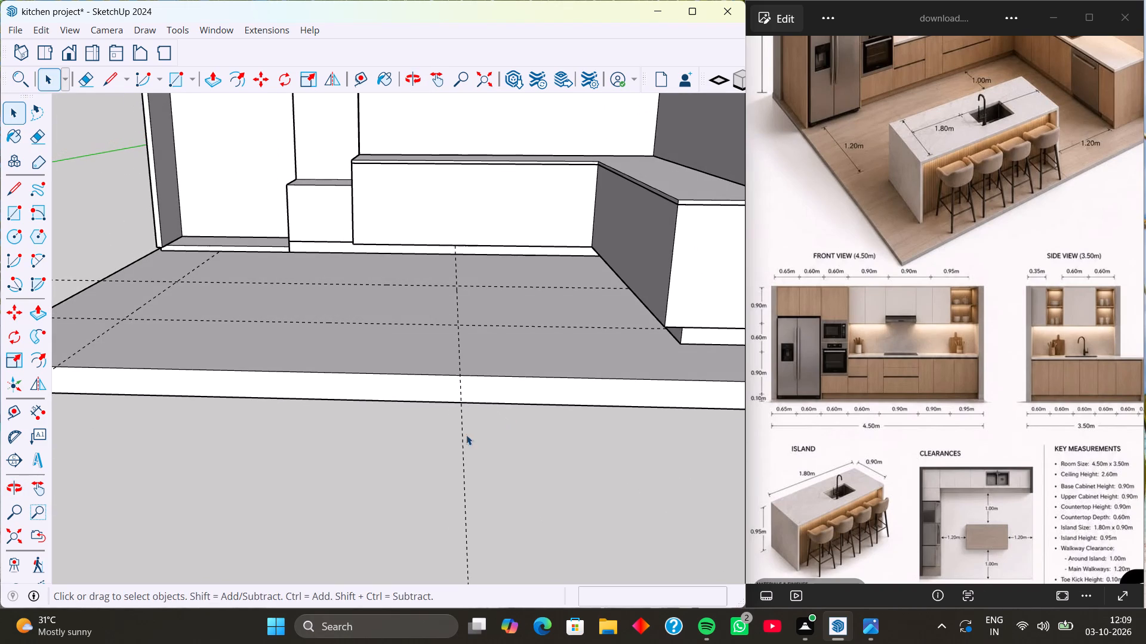
pyautogui.press('e')
pyautogui.moveTo(490, 484); pyautogui.dragTo(398, 503)
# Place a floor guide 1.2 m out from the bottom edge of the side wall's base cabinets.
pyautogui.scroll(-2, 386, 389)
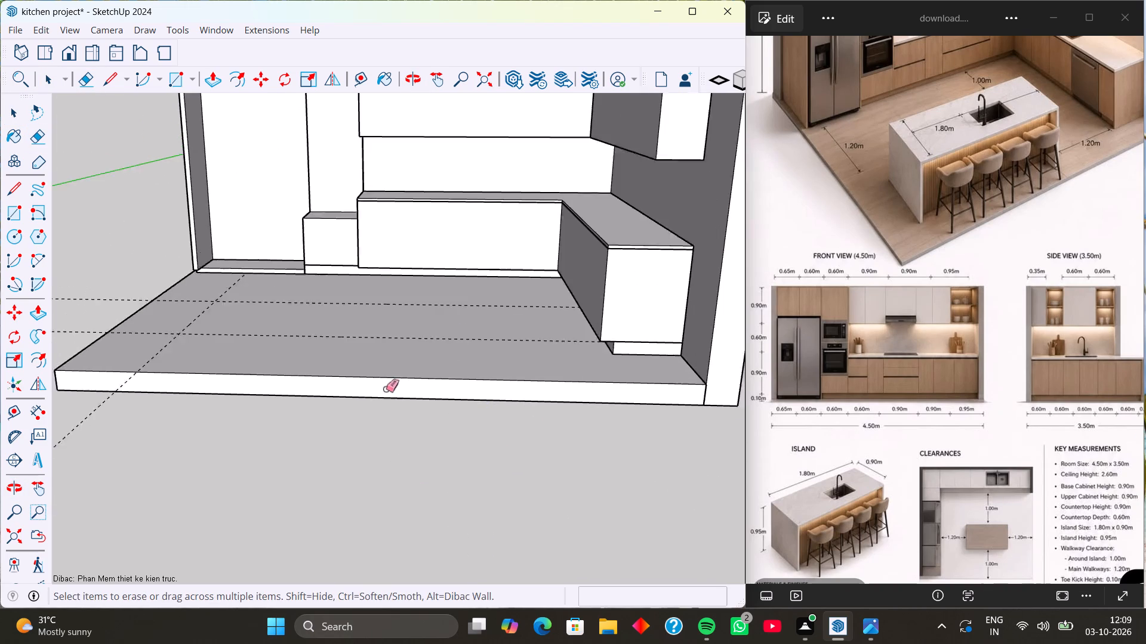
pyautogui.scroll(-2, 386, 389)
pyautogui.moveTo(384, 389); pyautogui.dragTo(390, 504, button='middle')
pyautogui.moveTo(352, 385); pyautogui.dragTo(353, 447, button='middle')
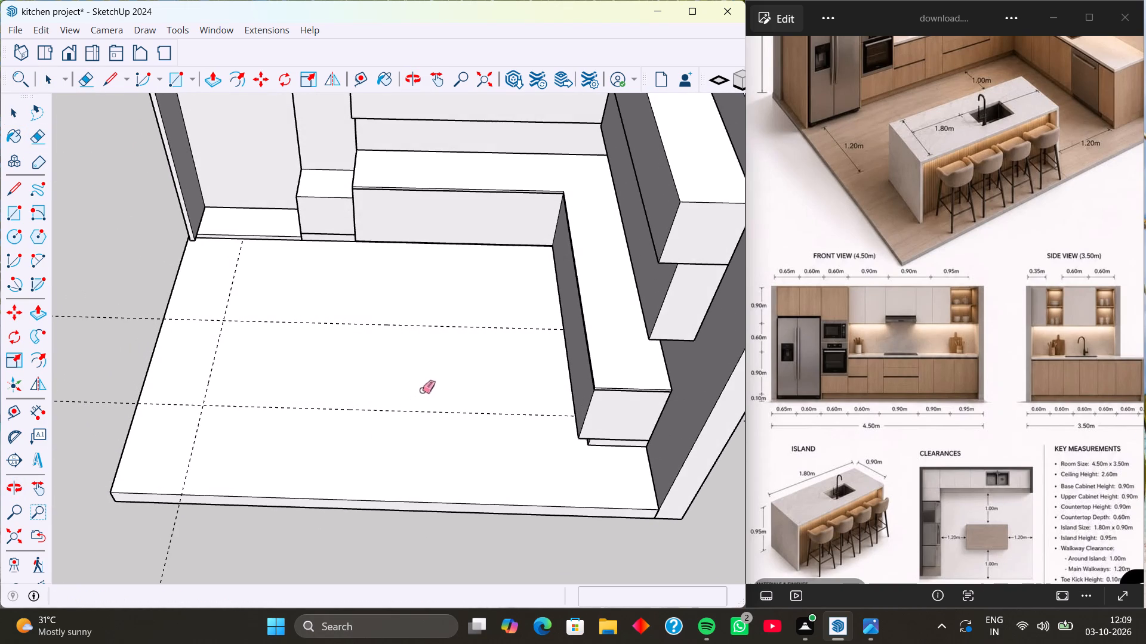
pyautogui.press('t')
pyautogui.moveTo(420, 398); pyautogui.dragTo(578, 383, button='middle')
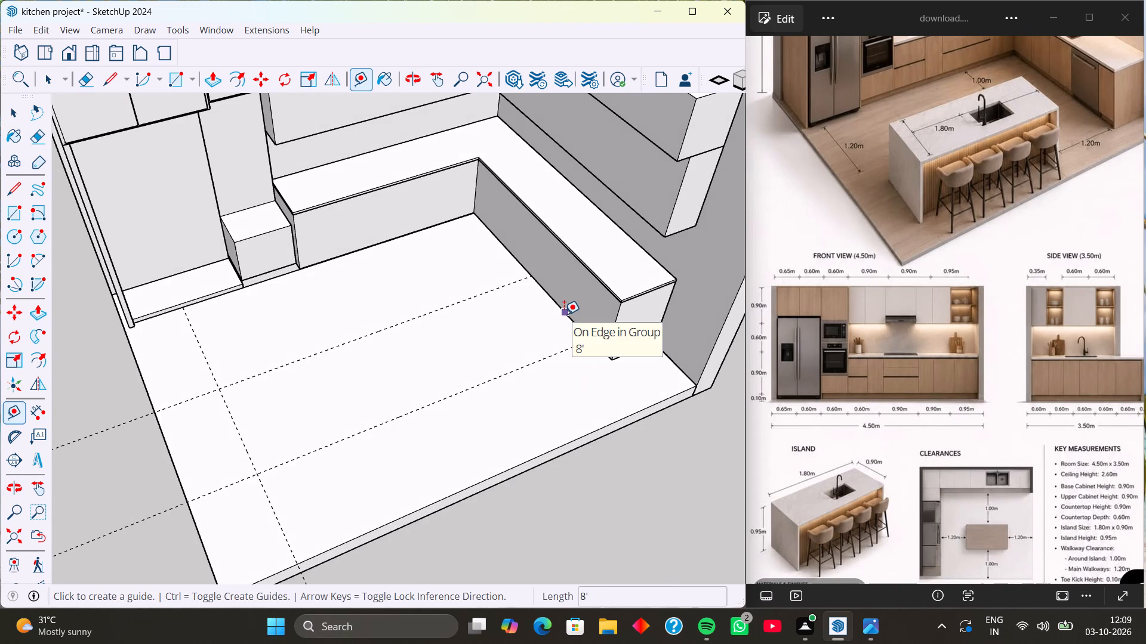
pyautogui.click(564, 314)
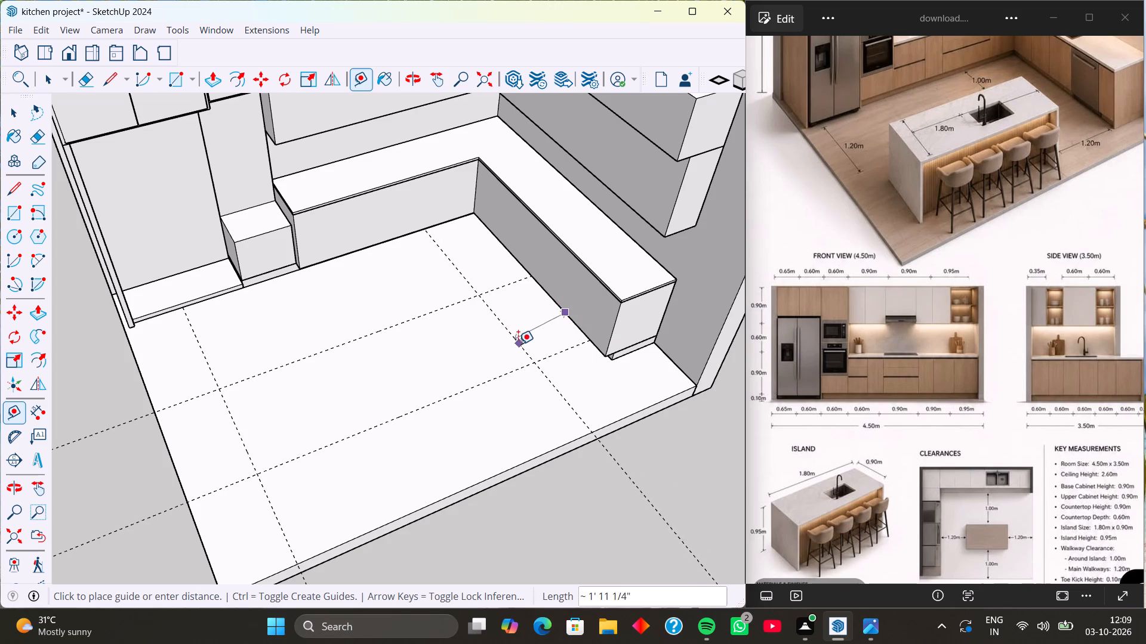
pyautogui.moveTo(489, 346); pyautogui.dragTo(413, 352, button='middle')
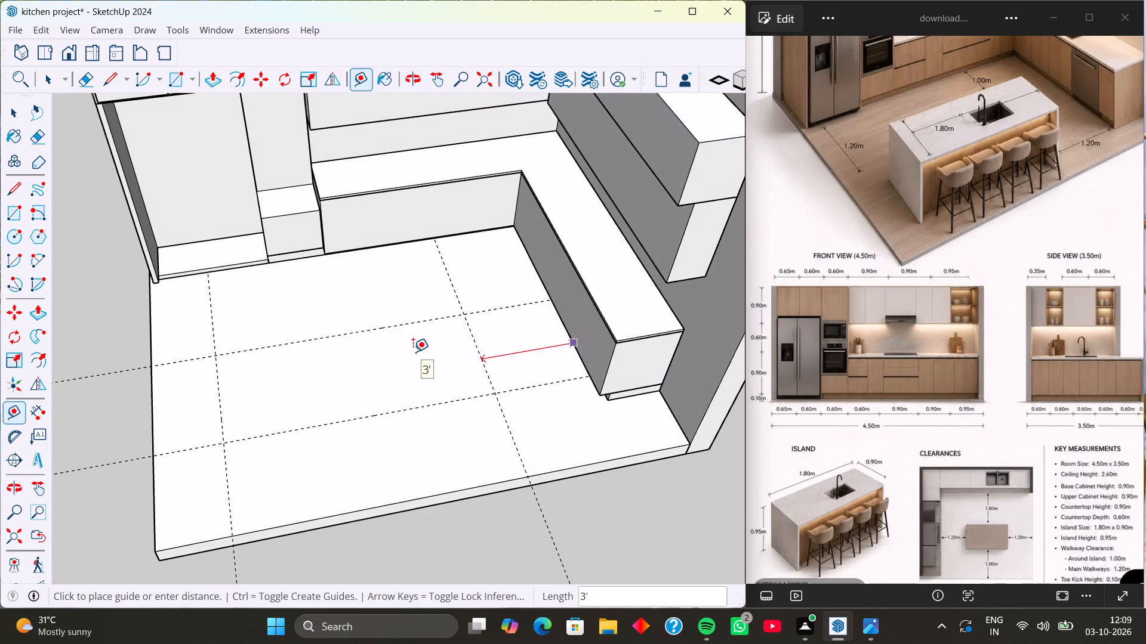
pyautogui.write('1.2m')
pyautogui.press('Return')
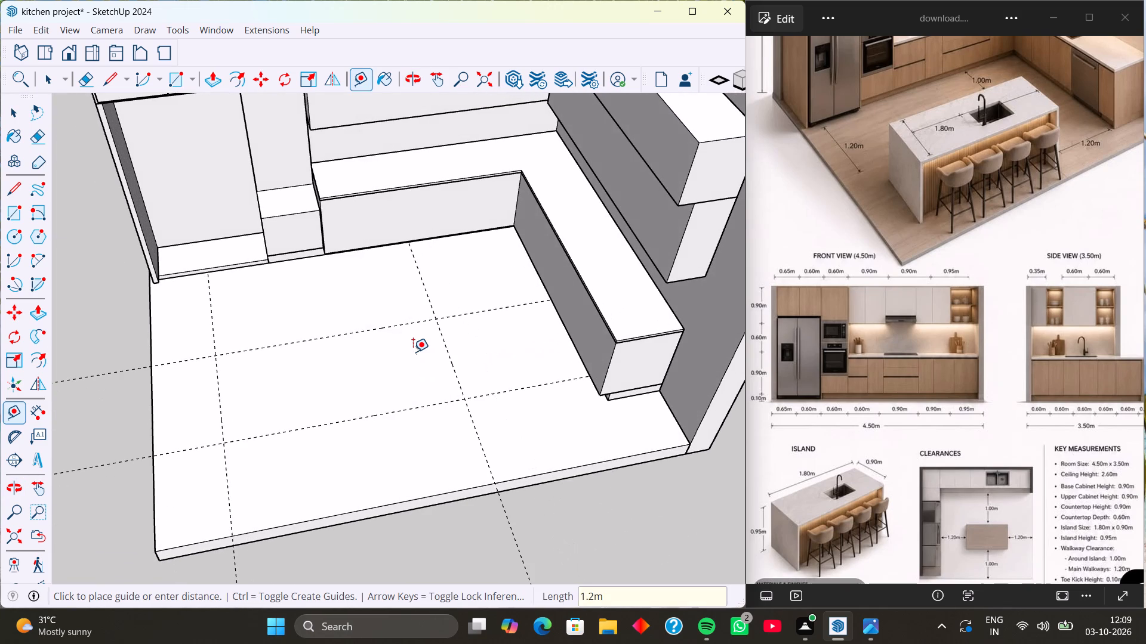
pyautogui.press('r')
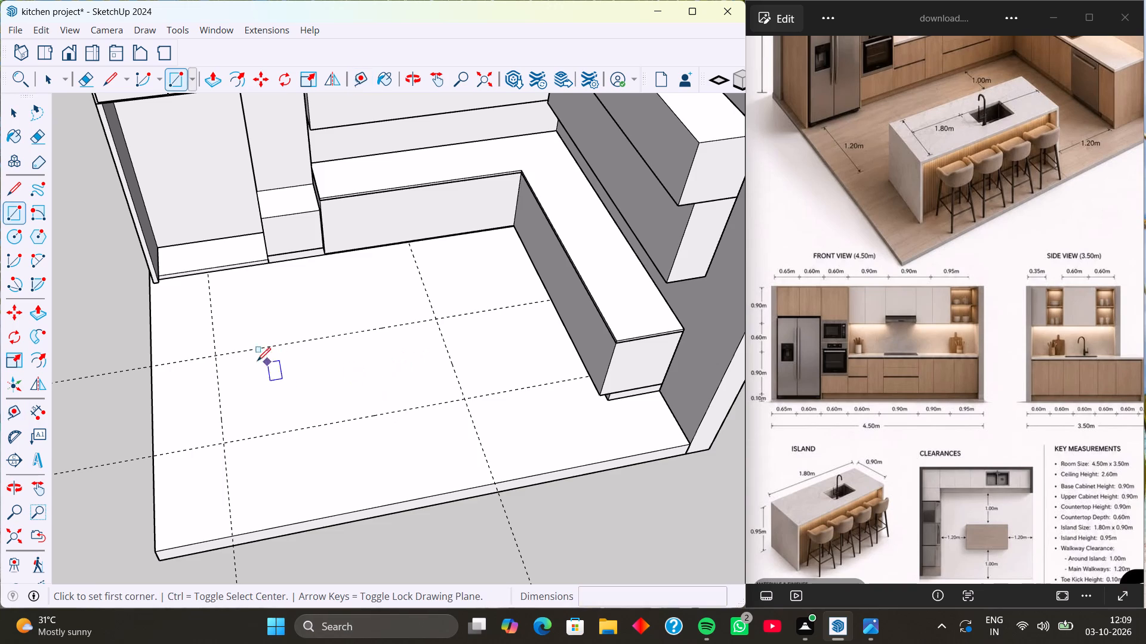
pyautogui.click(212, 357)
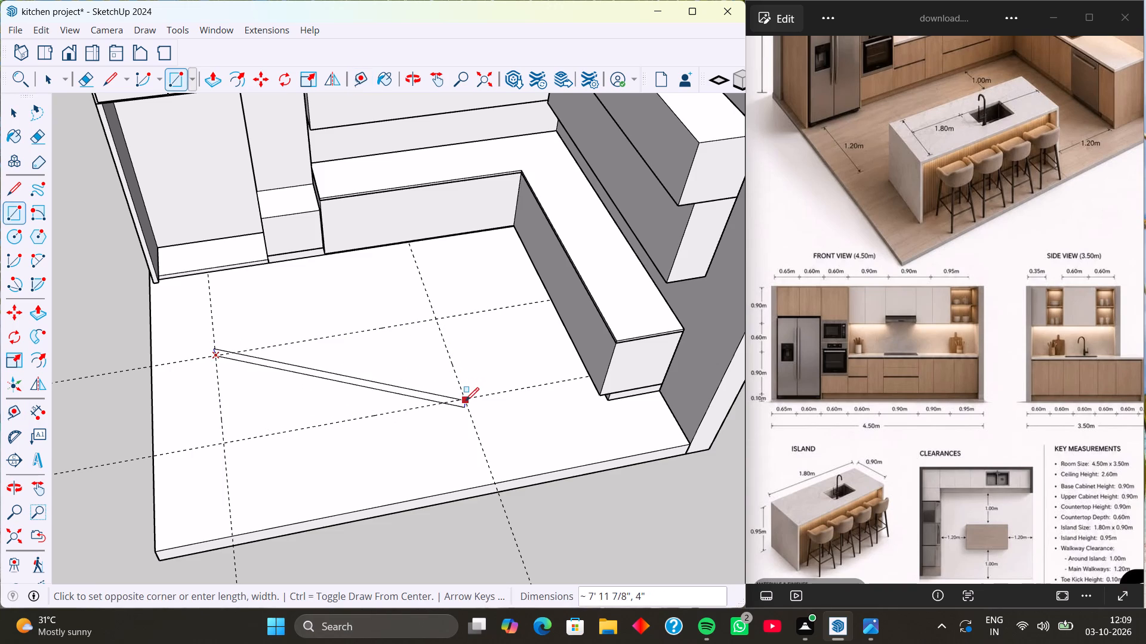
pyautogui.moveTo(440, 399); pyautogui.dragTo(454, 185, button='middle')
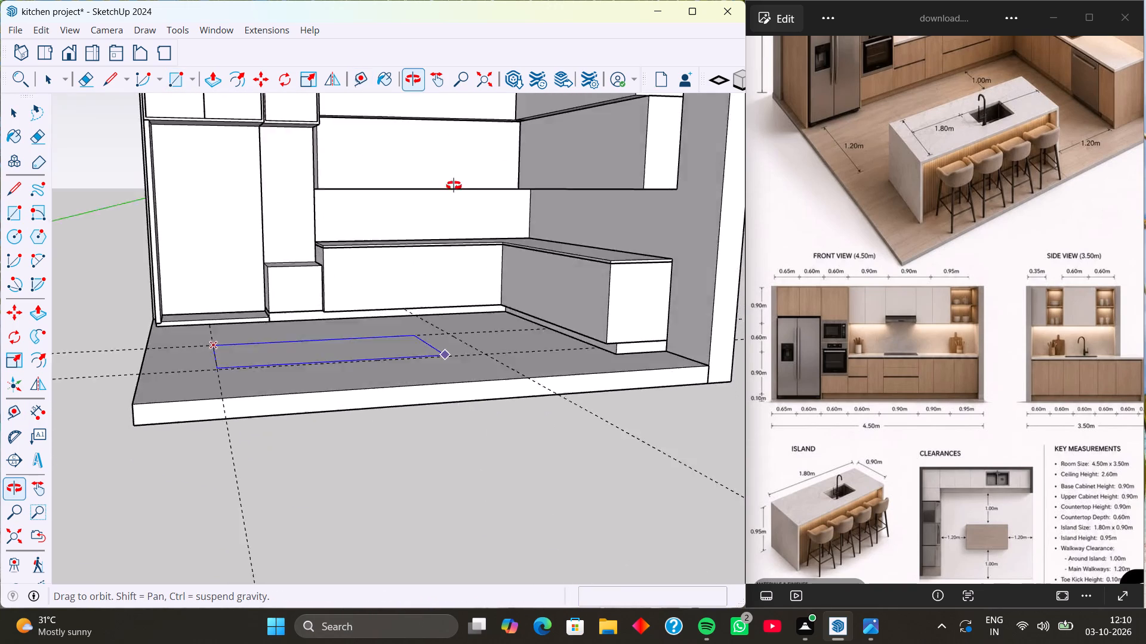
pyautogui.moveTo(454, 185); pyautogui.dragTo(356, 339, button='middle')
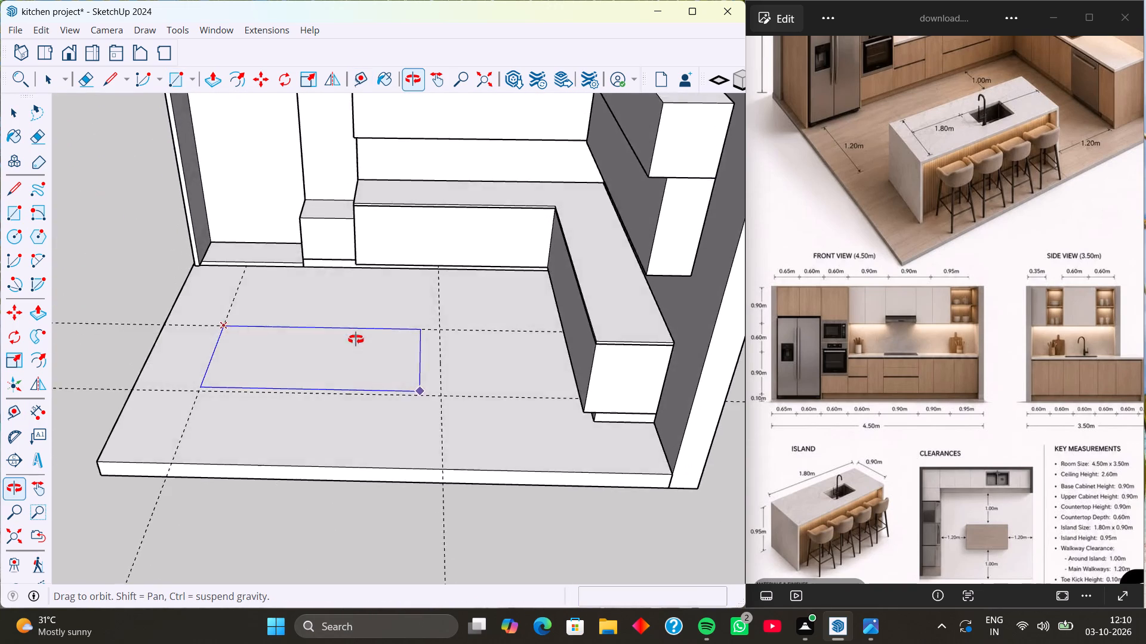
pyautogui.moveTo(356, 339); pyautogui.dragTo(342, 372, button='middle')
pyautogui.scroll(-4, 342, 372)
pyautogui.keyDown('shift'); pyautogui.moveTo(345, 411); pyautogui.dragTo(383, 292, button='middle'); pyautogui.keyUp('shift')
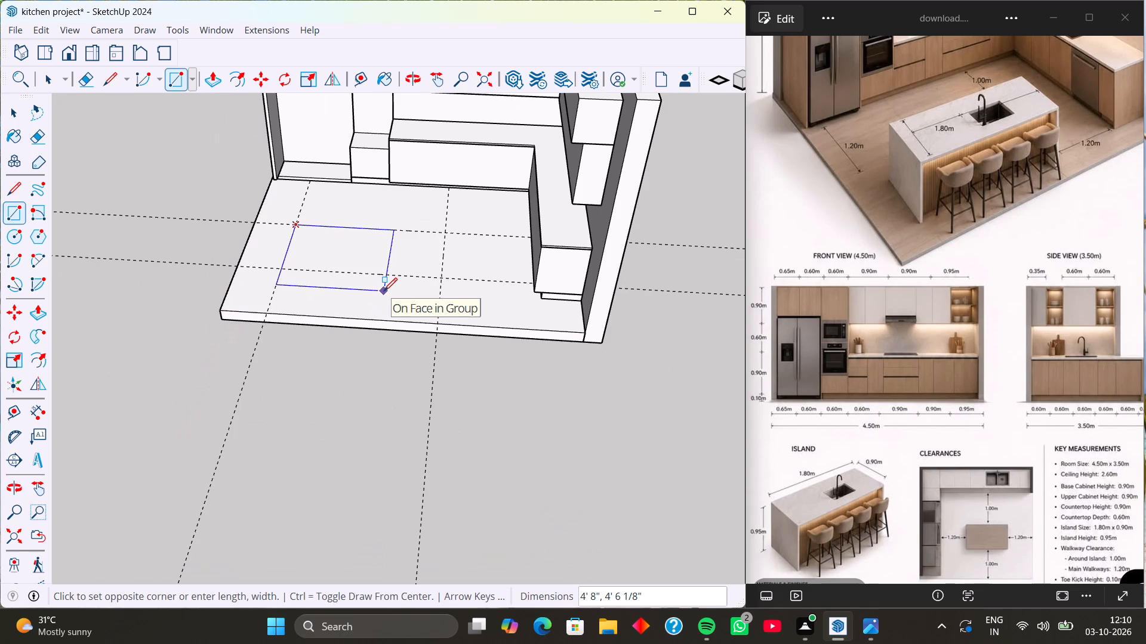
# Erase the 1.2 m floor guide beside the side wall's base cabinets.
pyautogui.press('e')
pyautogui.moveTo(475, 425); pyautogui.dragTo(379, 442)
# Place a floor guide 1.5 m out from the toe-kick edge of the side wall's base cabinets.
pyautogui.moveTo(347, 333); pyautogui.dragTo(541, 368, button='middle')
pyautogui.scroll(6, 482, 236)
pyautogui.moveTo(509, 275); pyautogui.dragTo(547, 223, button='middle')
pyautogui.scroll(1, 521, 274)
pyautogui.moveTo(509, 259); pyautogui.dragTo(552, 243, button='middle')
pyautogui.scroll(7, 478, 241)
pyautogui.moveTo(489, 249); pyautogui.dragTo(461, 249, button='middle')
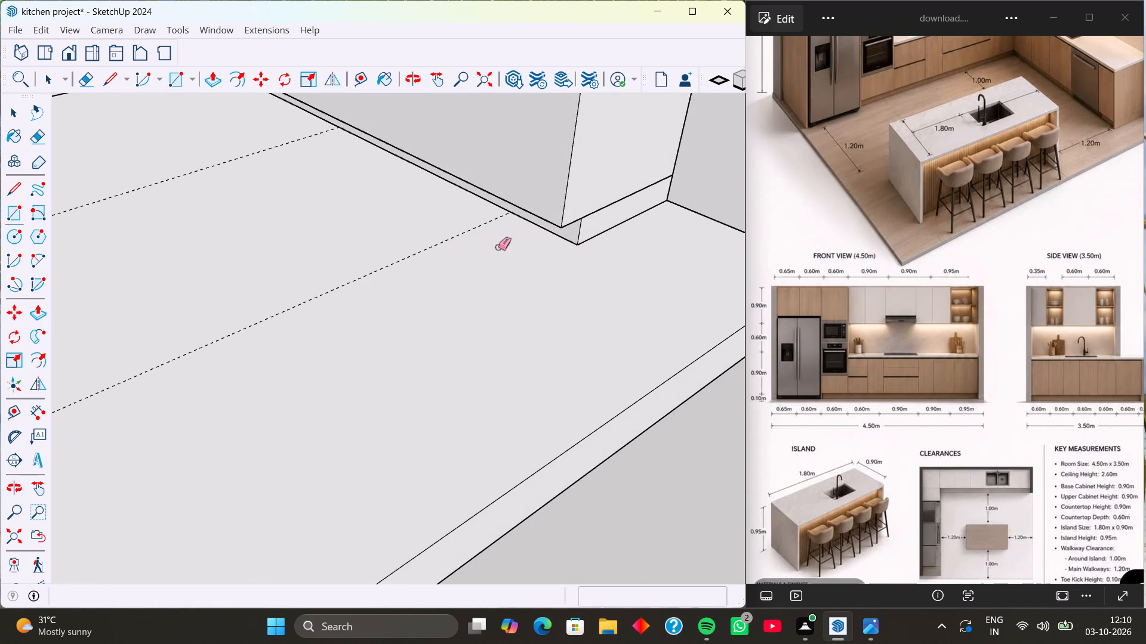
pyautogui.press('t')
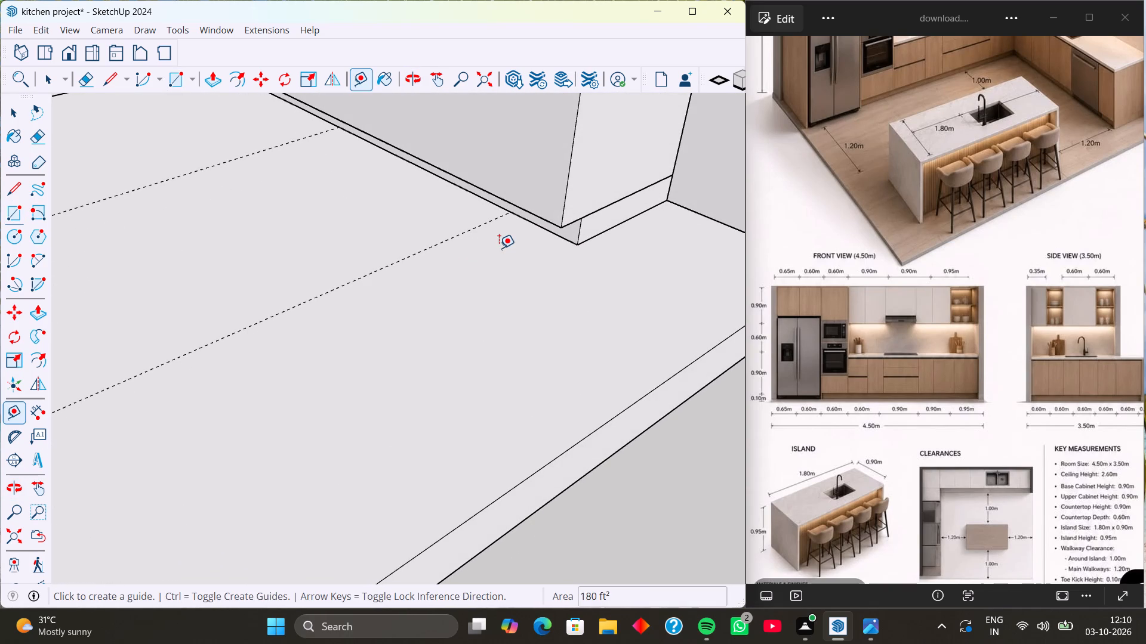
pyautogui.scroll(4, 551, 241)
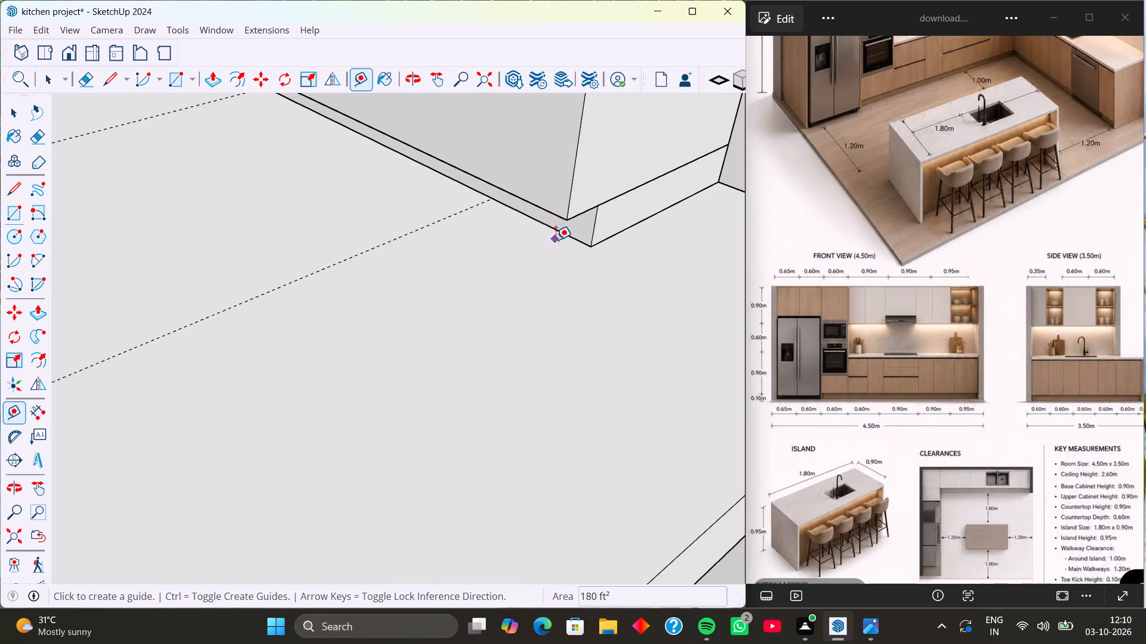
pyautogui.click(571, 238)
pyautogui.scroll(-9, 421, 354)
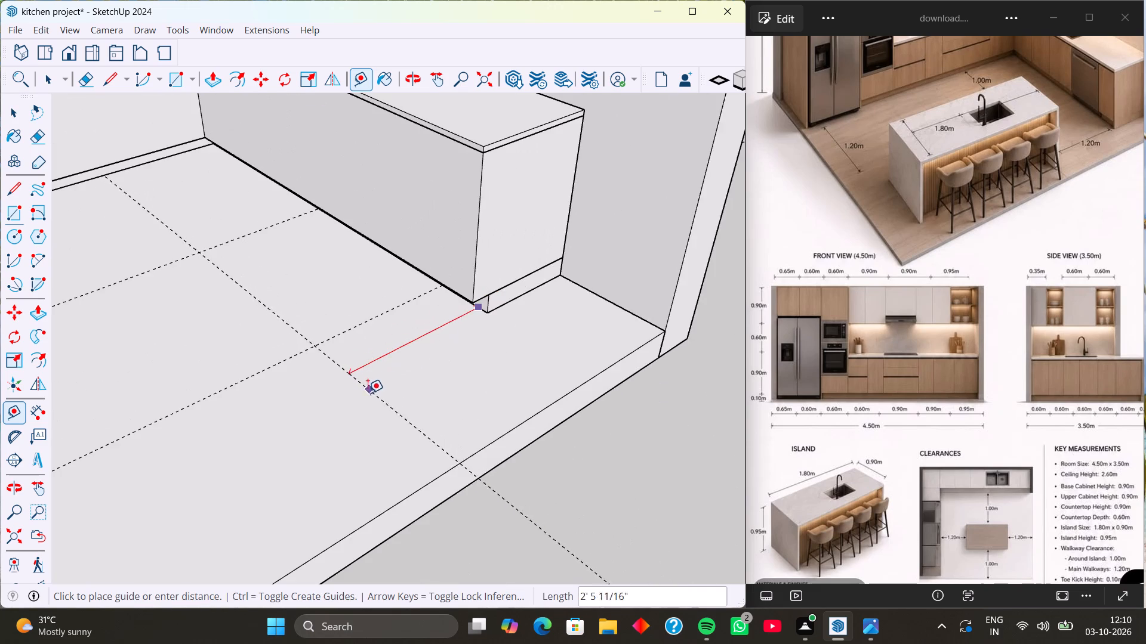
pyautogui.moveTo(352, 397); pyautogui.dragTo(197, 425, button='middle')
pyautogui.keyDown('shift'); pyautogui.moveTo(223, 414); pyautogui.dragTo(433, 356, button='middle'); pyautogui.keyUp('shift')
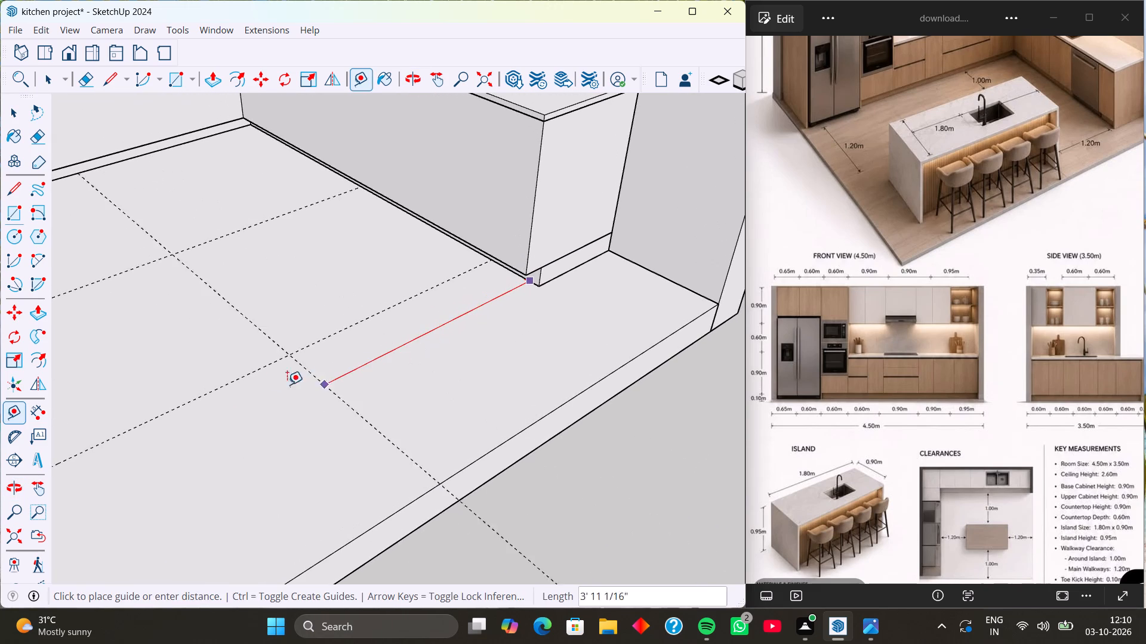
pyautogui.moveTo(308, 396); pyautogui.dragTo(167, 422, button='middle')
pyautogui.moveTo(273, 377); pyautogui.dragTo(168, 398, button='middle')
pyautogui.keyDown('shift'); pyautogui.moveTo(187, 372); pyautogui.dragTo(384, 422, button='middle'); pyautogui.keyUp('shift')
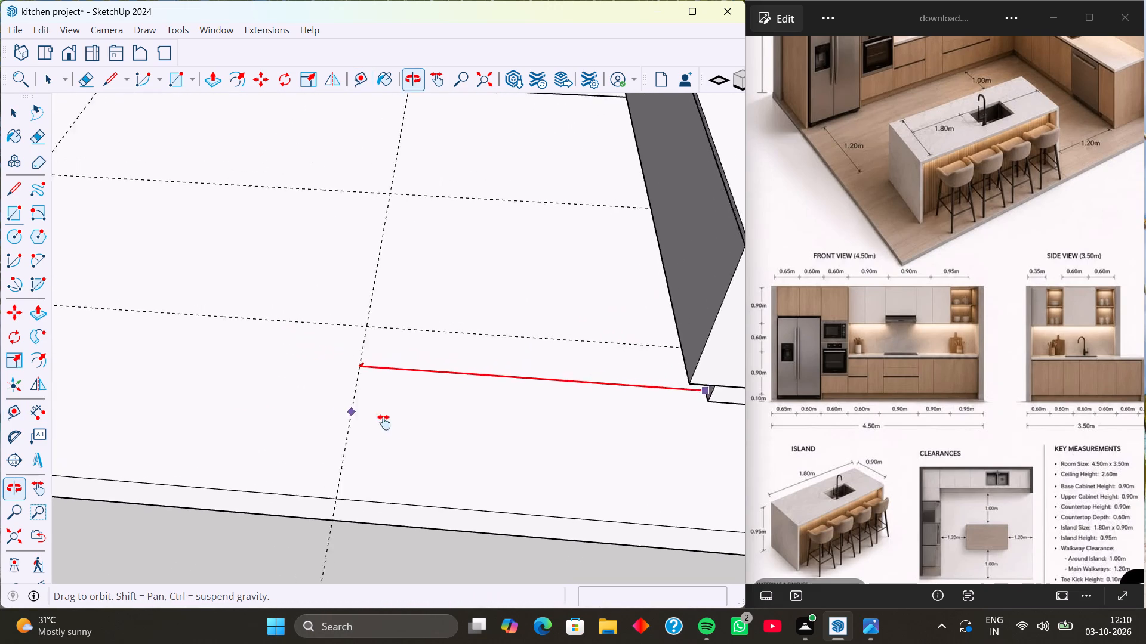
pyautogui.keyDown('shift'); pyautogui.moveTo(384, 422); pyautogui.dragTo(445, 427, button='middle'); pyautogui.keyUp('shift')
pyautogui.moveTo(445, 427); pyautogui.dragTo(395, 434, button='middle')
pyautogui.moveTo(395, 434); pyautogui.dragTo(393, 401, button='middle')
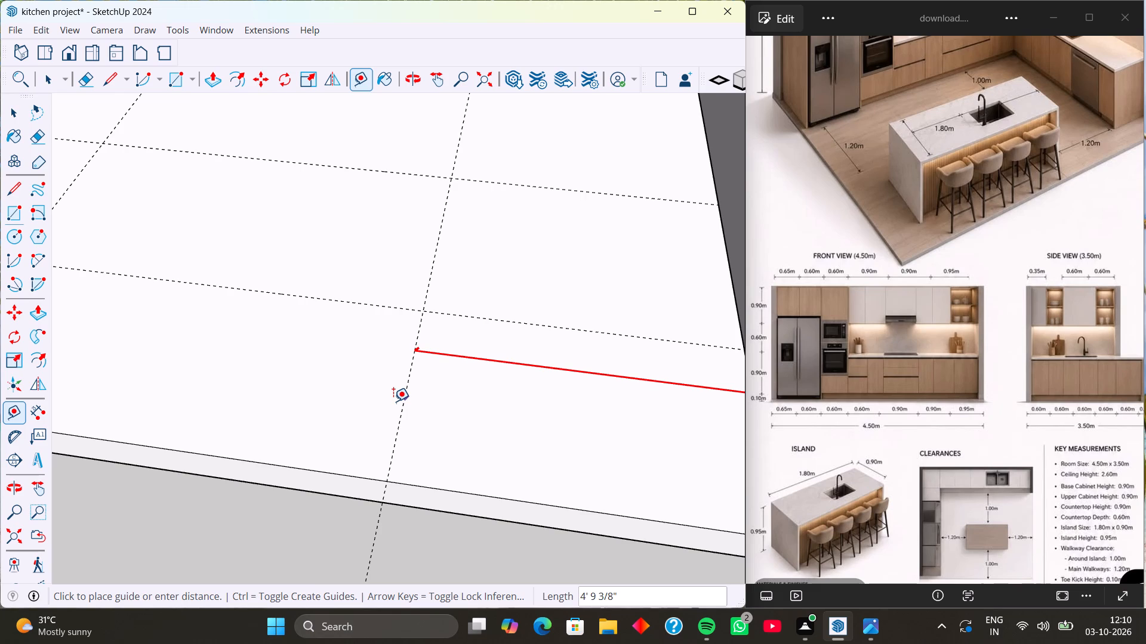
pyautogui.write('1.5')
pyautogui.press('m')
pyautogui.press('Return')
# Draw the island's footprint rectangle on the floor between opposite intersections of the four guides.
pyautogui.scroll(-3, 393, 401)
pyautogui.keyDown('shift'); pyautogui.moveTo(360, 351); pyautogui.dragTo(572, 454, button='middle'); pyautogui.keyUp('shift')
pyautogui.moveTo(433, 383); pyautogui.dragTo(471, 384, button='middle')
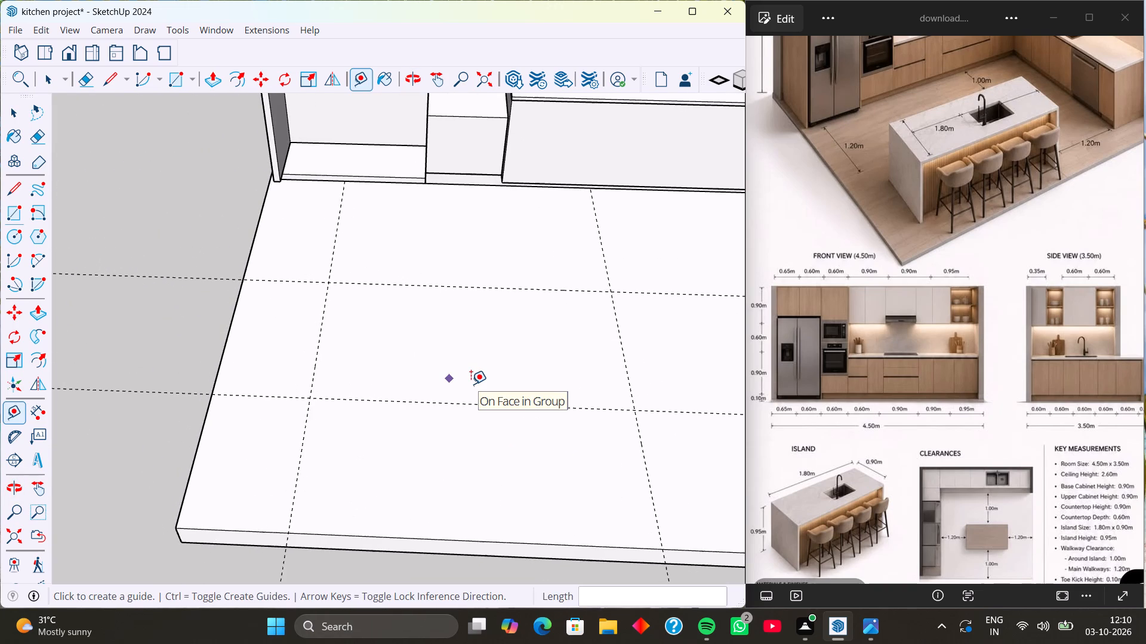
pyautogui.press('r')
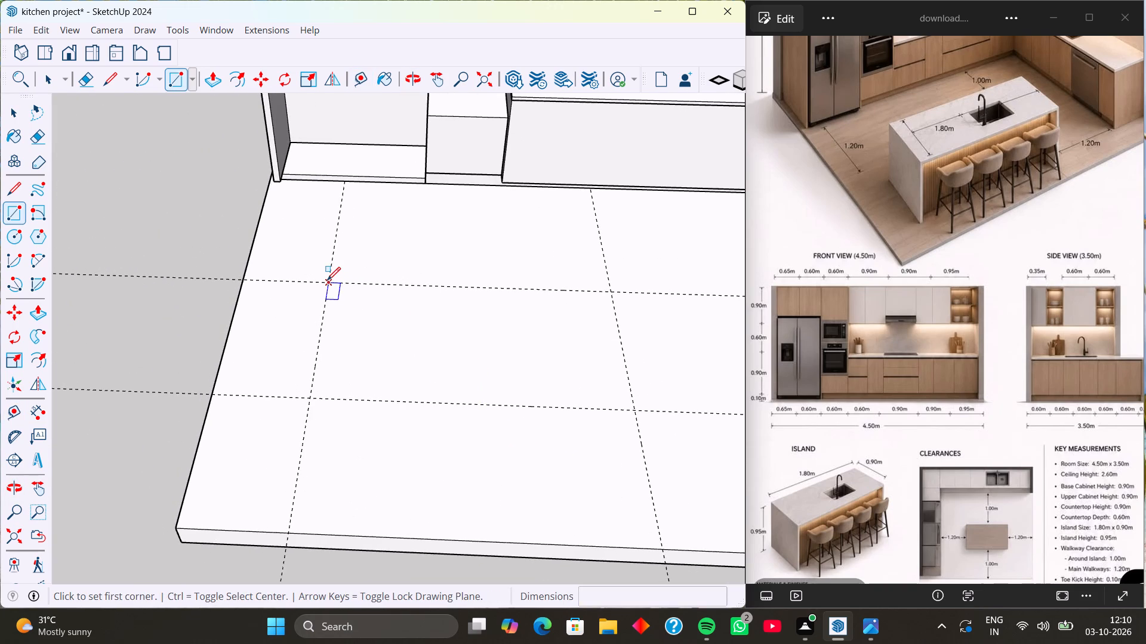
pyautogui.click(327, 280)
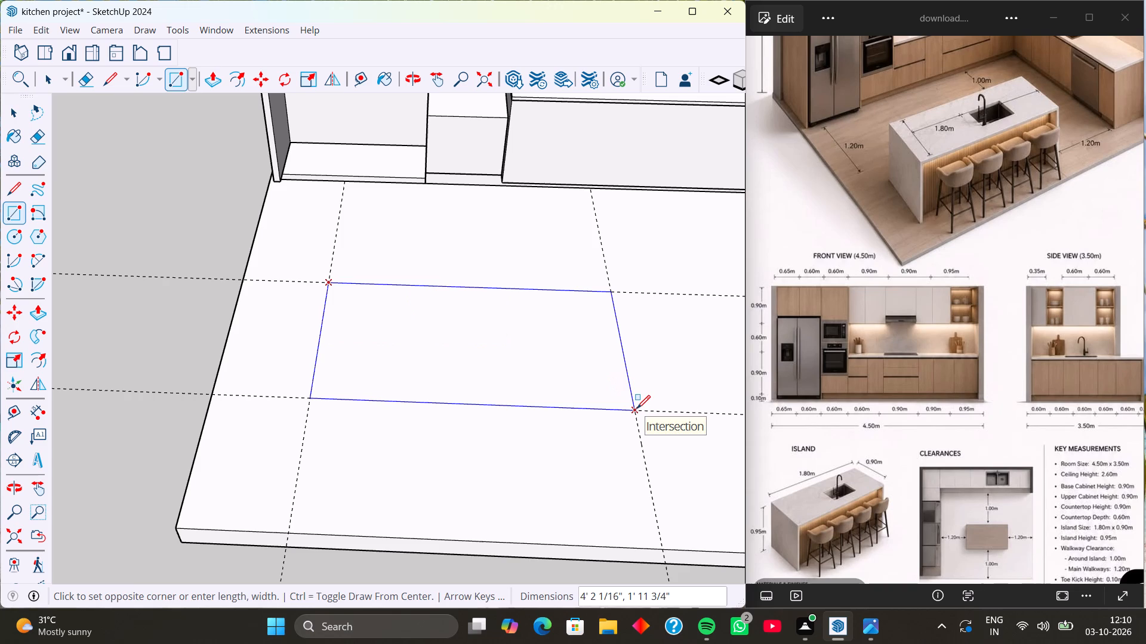
pyautogui.click(637, 408)
# Push/Pull the island footprint up to a height of 0.95 m.
pyautogui.scroll(-4, 549, 365)
pyautogui.moveTo(562, 392); pyautogui.dragTo(557, 396, button='middle')
pyautogui.press('p')
pyautogui.click(550, 370)
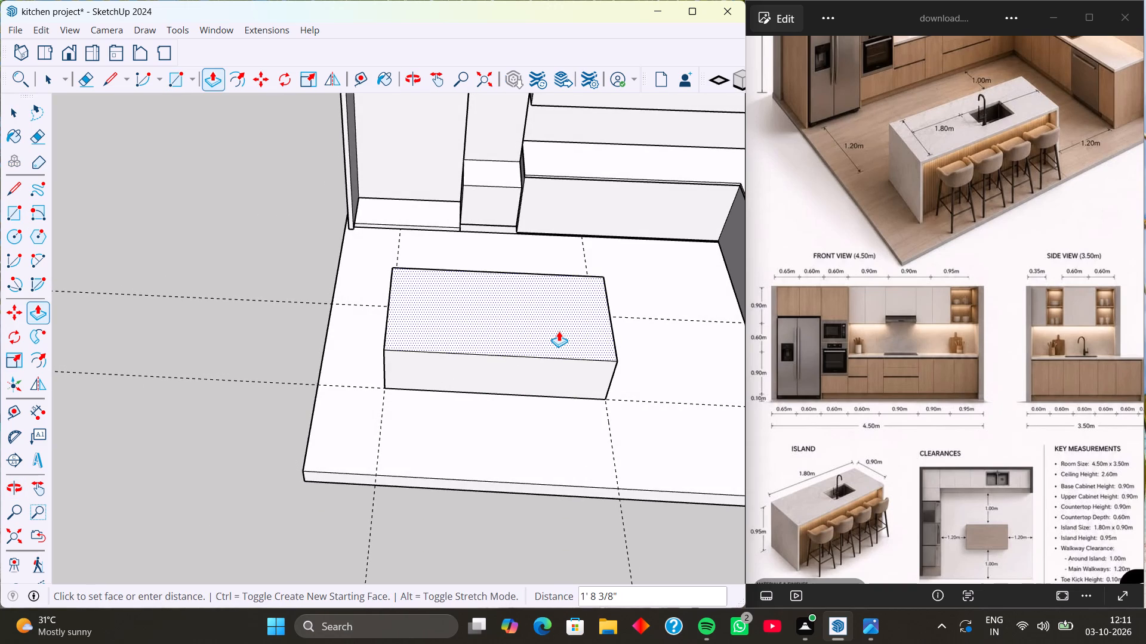
pyautogui.write('0.95m')
pyautogui.press('Return')
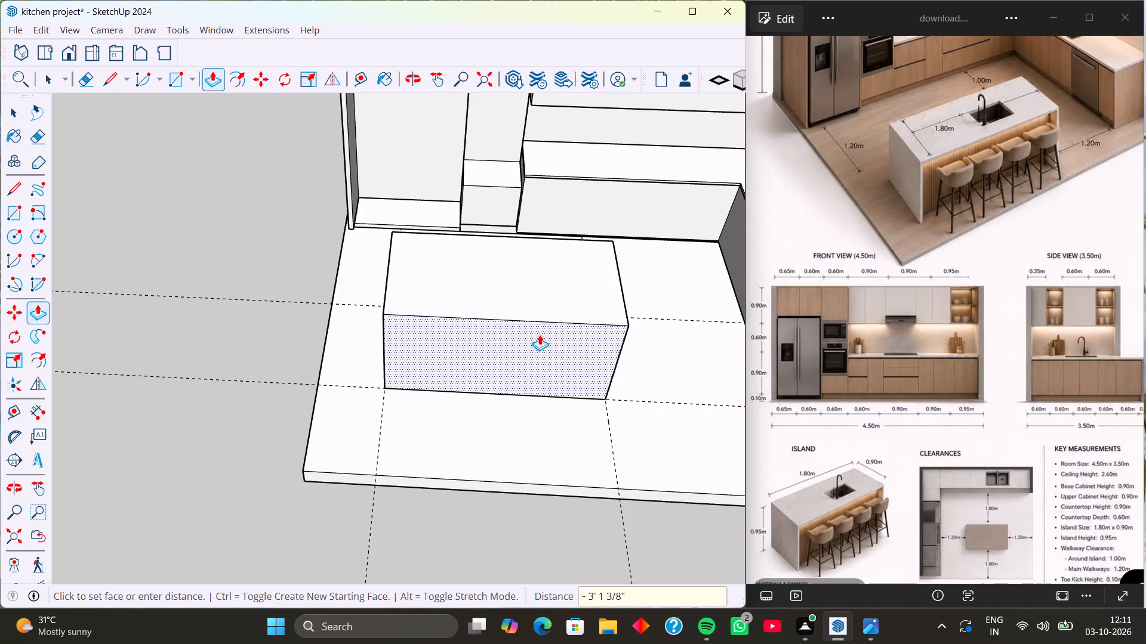
# Select the whole island block with its faces and edges and make it a group.
pyautogui.moveTo(540, 335); pyautogui.dragTo(541, 309, button='middle')
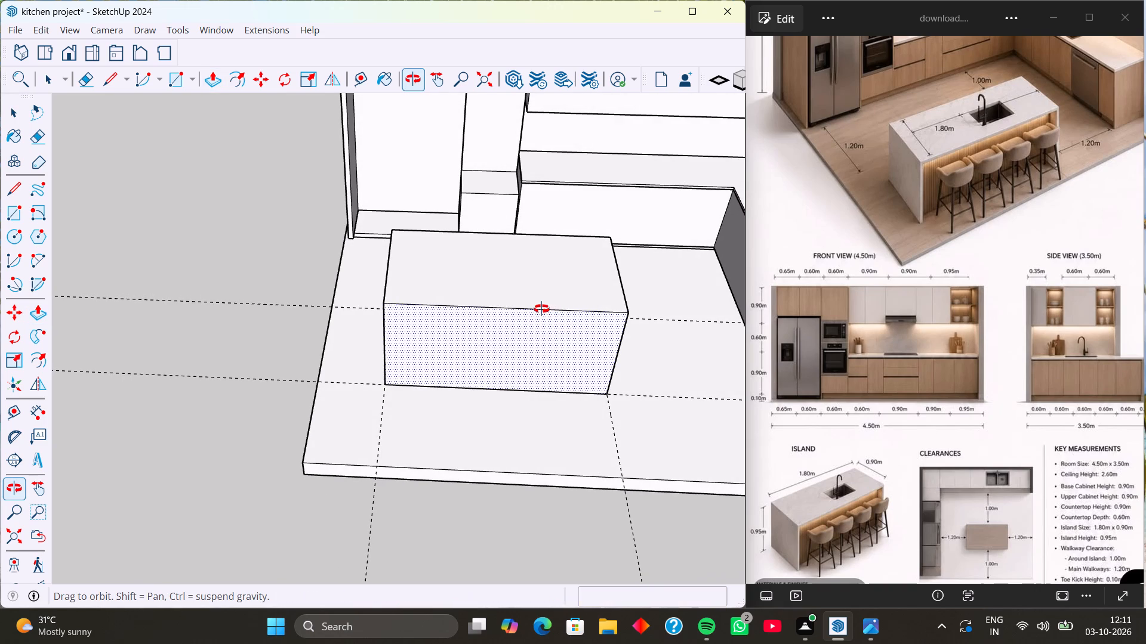
pyautogui.moveTo(541, 309); pyautogui.dragTo(506, 280, button='middle')
pyautogui.press('space')
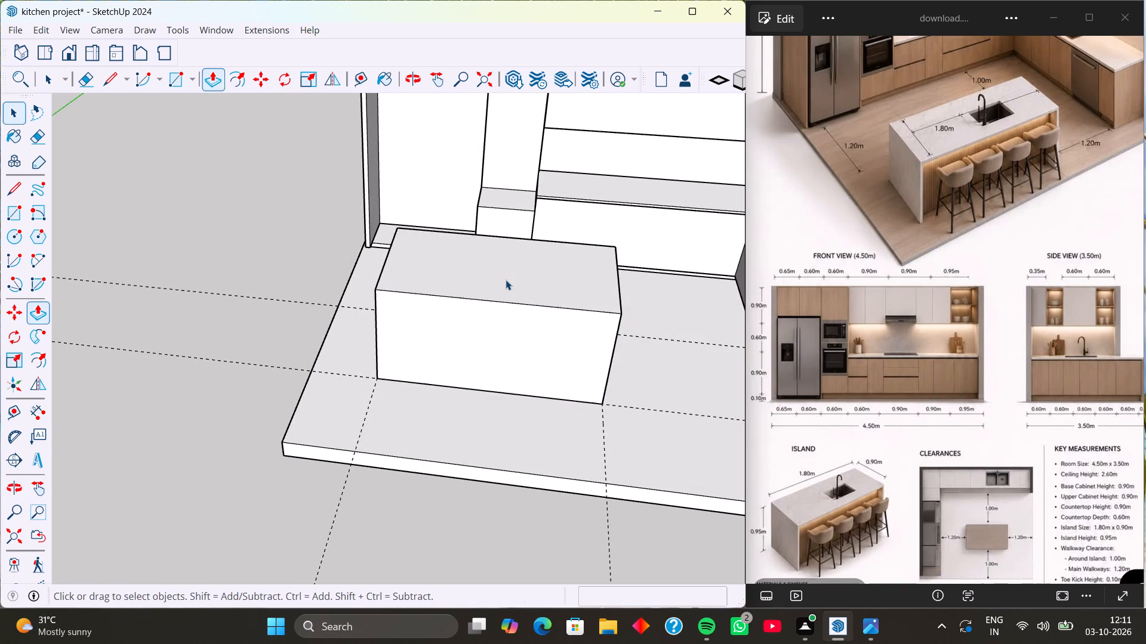
pyautogui.tripleClick(506, 280)
pyautogui.tripleClick(506, 280)
pyautogui.tripleClick(506, 280)
pyautogui.tripleClick(506, 280)
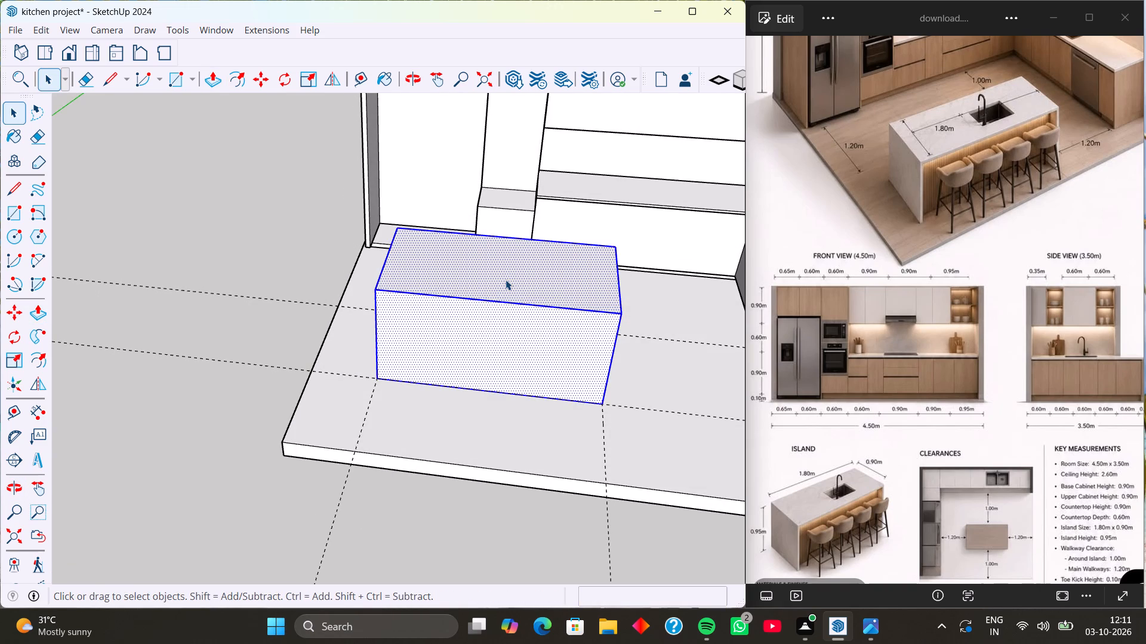
pyautogui.rightClick(506, 280)
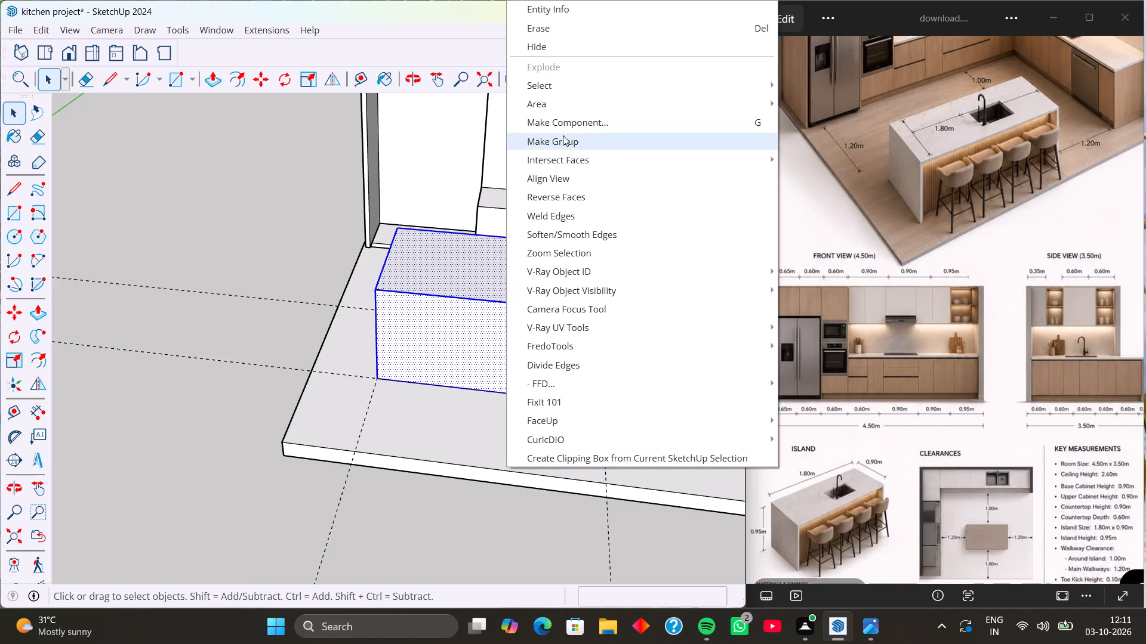
pyautogui.click(563, 135)
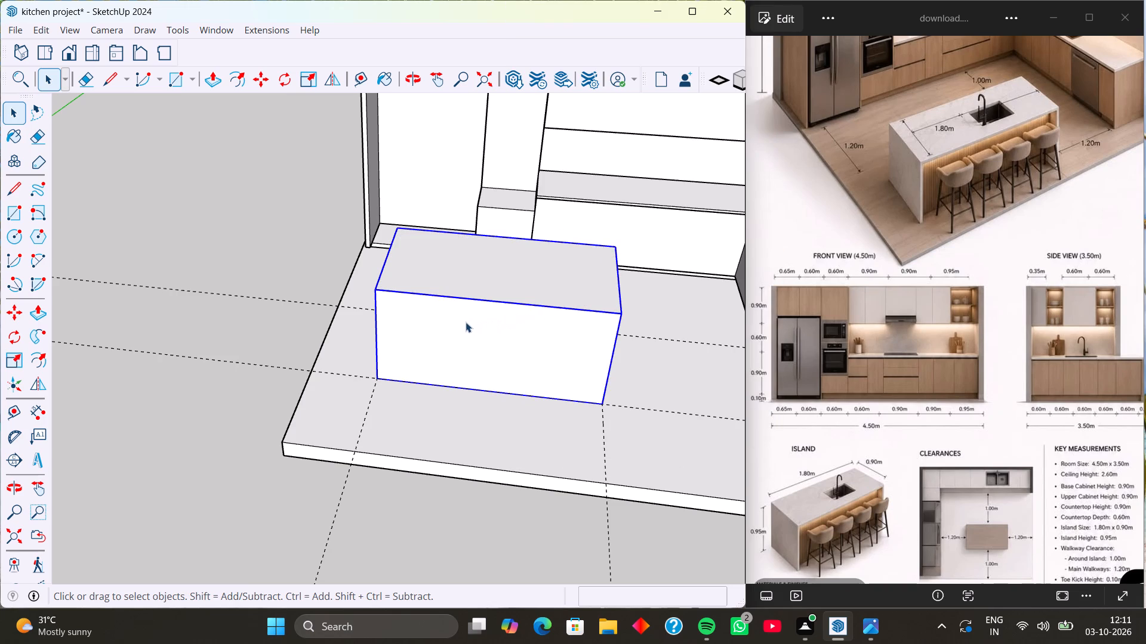
# Open the island group for editing.
pyautogui.scroll(-5, 463, 324)
pyautogui.moveTo(474, 335); pyautogui.dragTo(544, 441, button='middle')
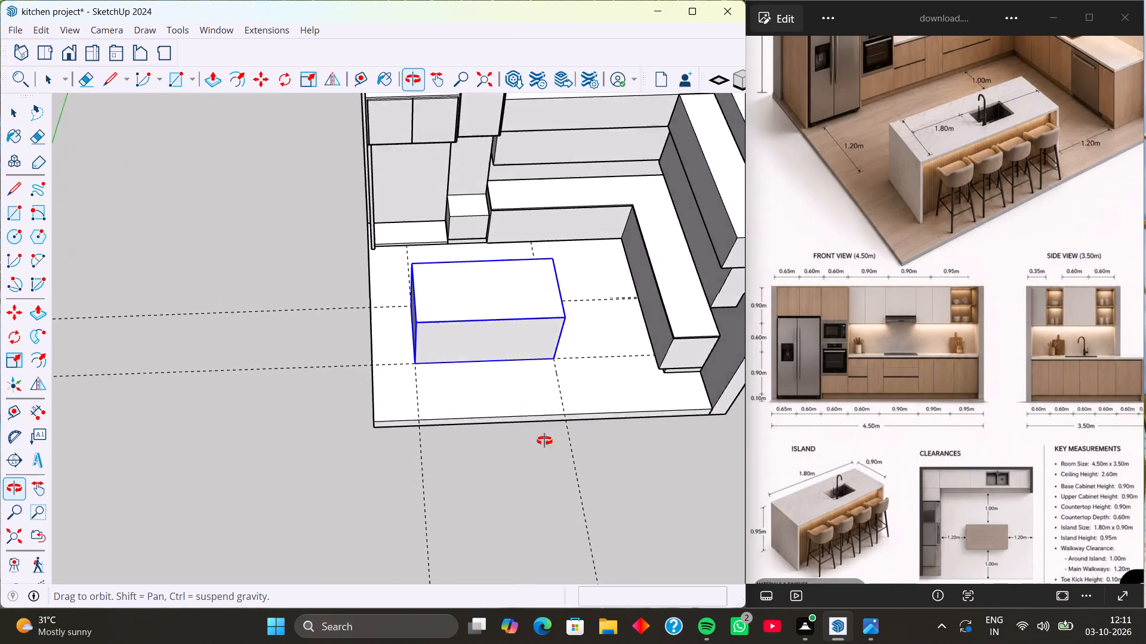
pyautogui.moveTo(544, 441); pyautogui.dragTo(557, 521, button='middle')
pyautogui.moveTo(520, 281); pyautogui.dragTo(535, 385, button='middle')
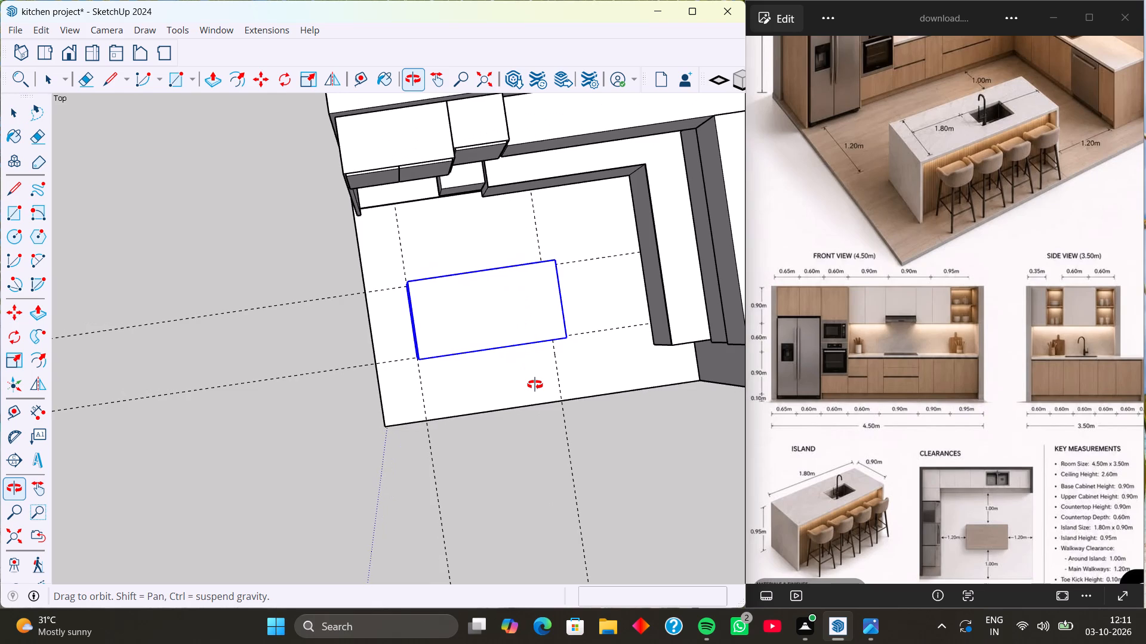
pyautogui.moveTo(535, 385); pyautogui.dragTo(523, 285, button='middle')
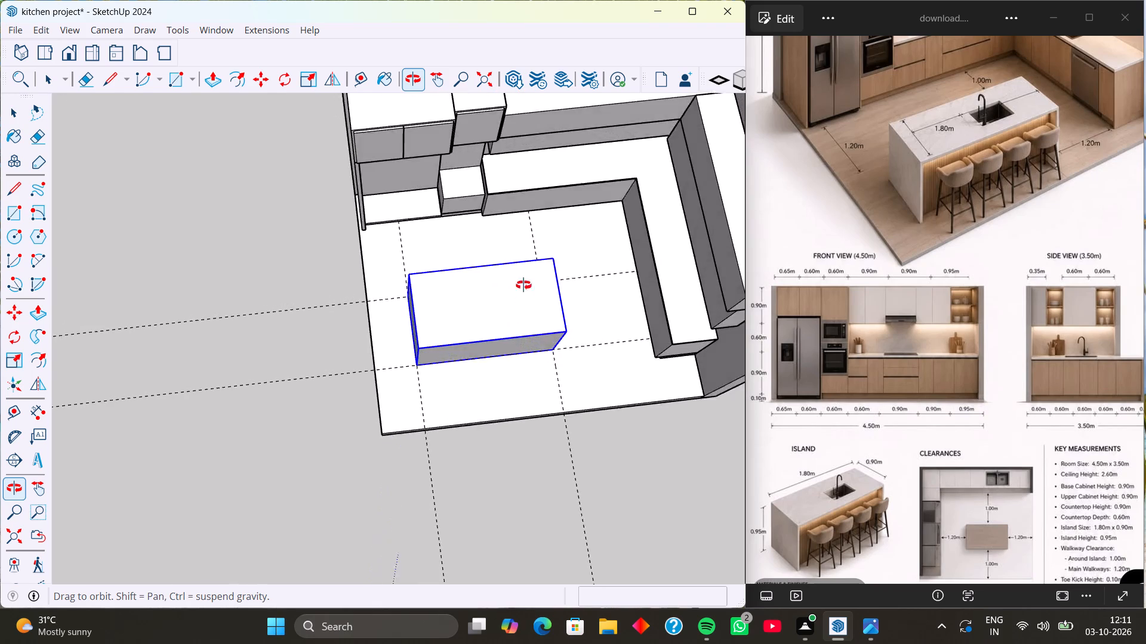
pyautogui.moveTo(523, 285); pyautogui.dragTo(522, 233, button='middle')
pyautogui.moveTo(516, 395); pyautogui.dragTo(482, 259, button='middle')
pyautogui.scroll(4, 491, 323)
pyautogui.moveTo(509, 342); pyautogui.dragTo(513, 317, button='middle')
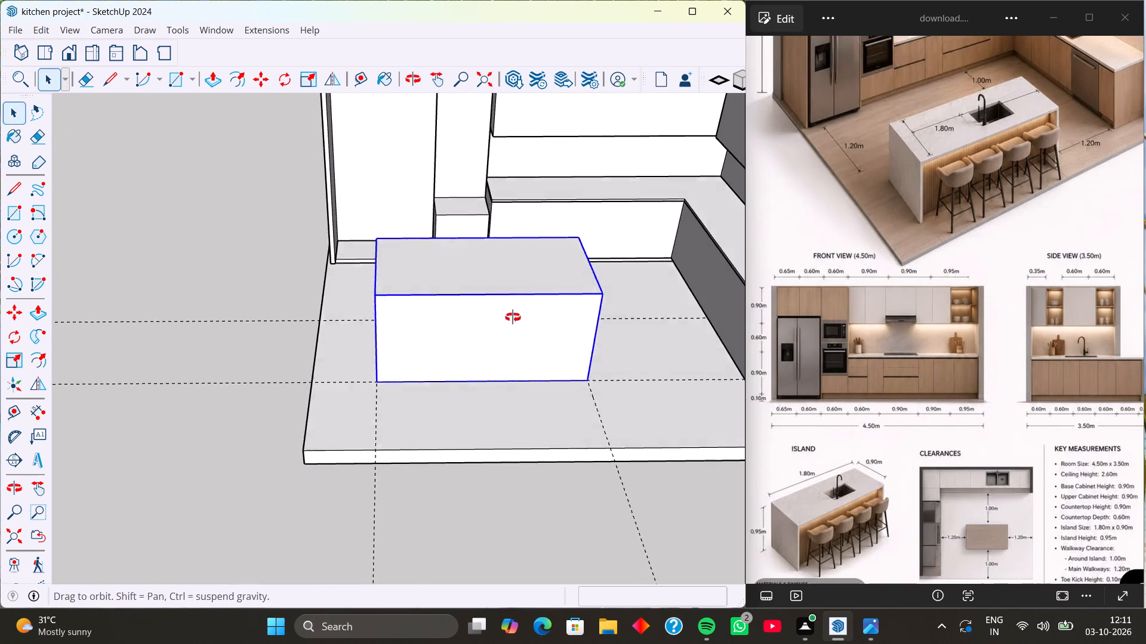
pyautogui.moveTo(513, 317); pyautogui.dragTo(507, 274, button='middle')
pyautogui.moveTo(509, 287); pyautogui.dragTo(498, 266, button='middle')
pyautogui.click(475, 305)
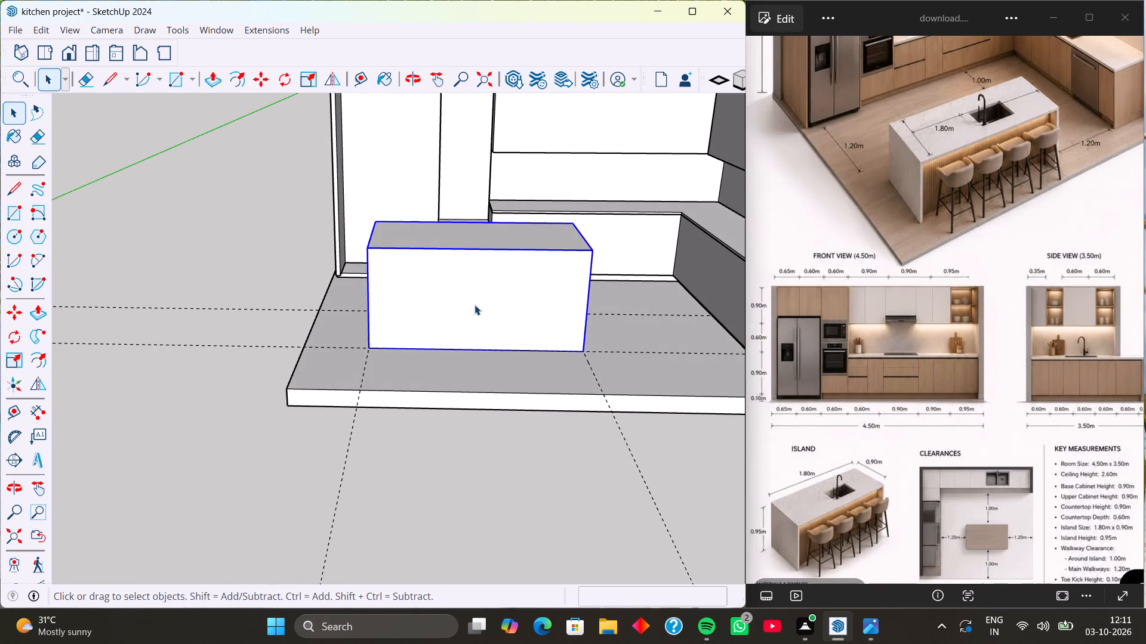
pyautogui.doubleClick(473, 305)
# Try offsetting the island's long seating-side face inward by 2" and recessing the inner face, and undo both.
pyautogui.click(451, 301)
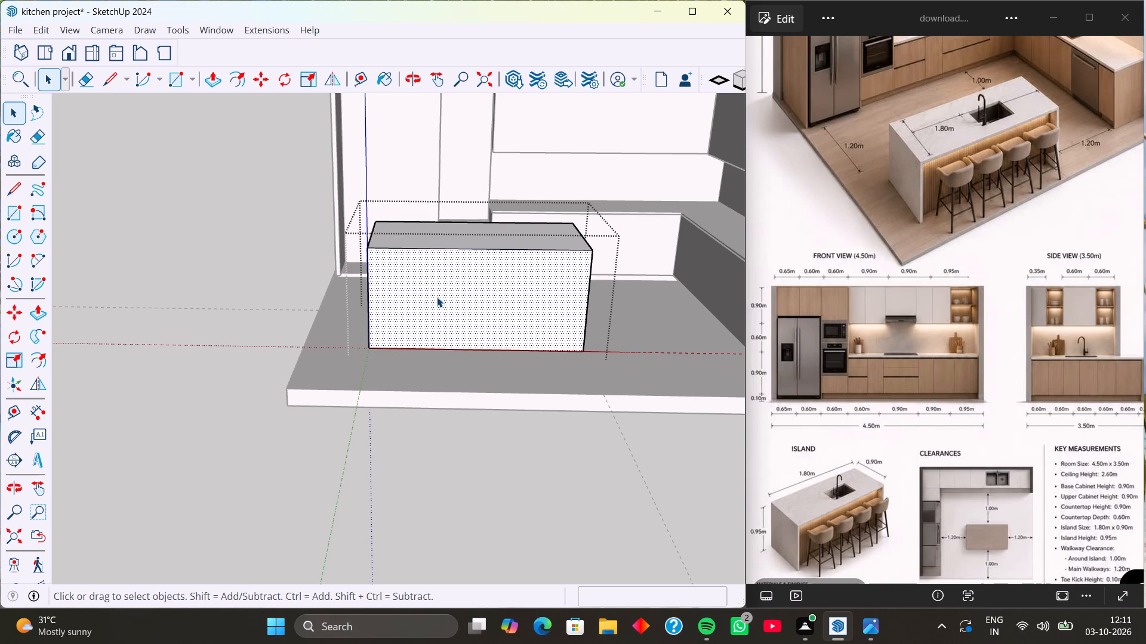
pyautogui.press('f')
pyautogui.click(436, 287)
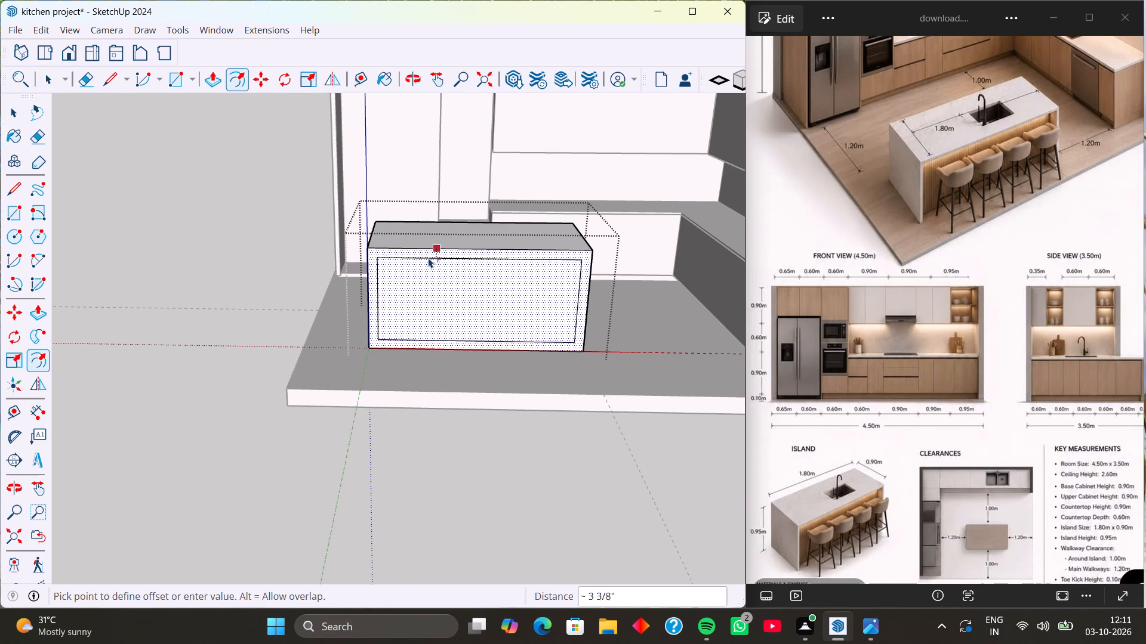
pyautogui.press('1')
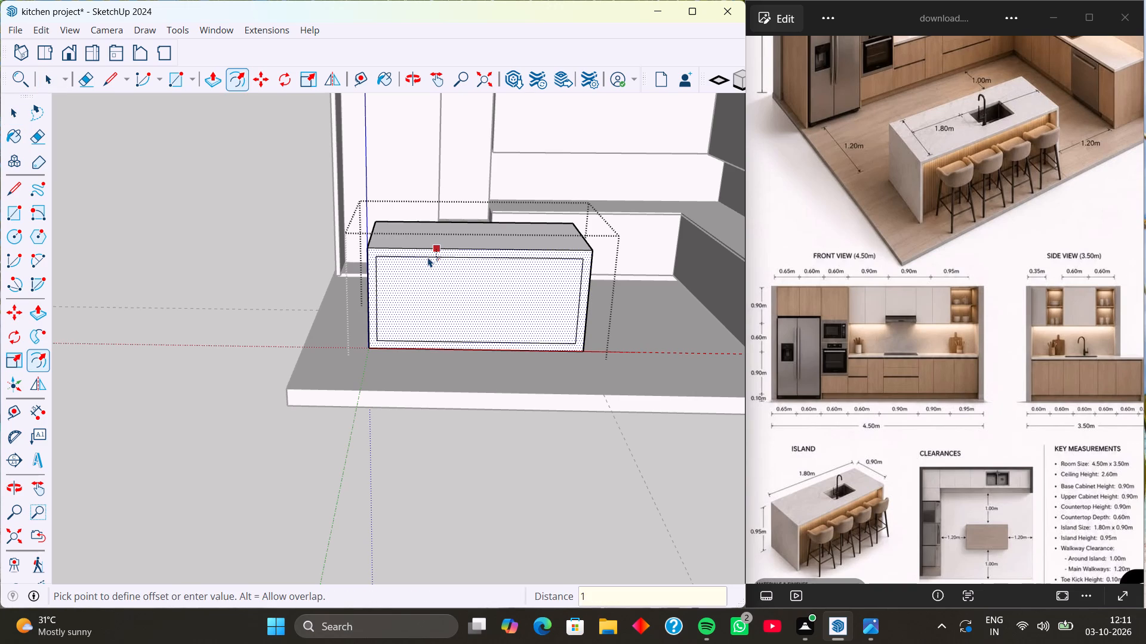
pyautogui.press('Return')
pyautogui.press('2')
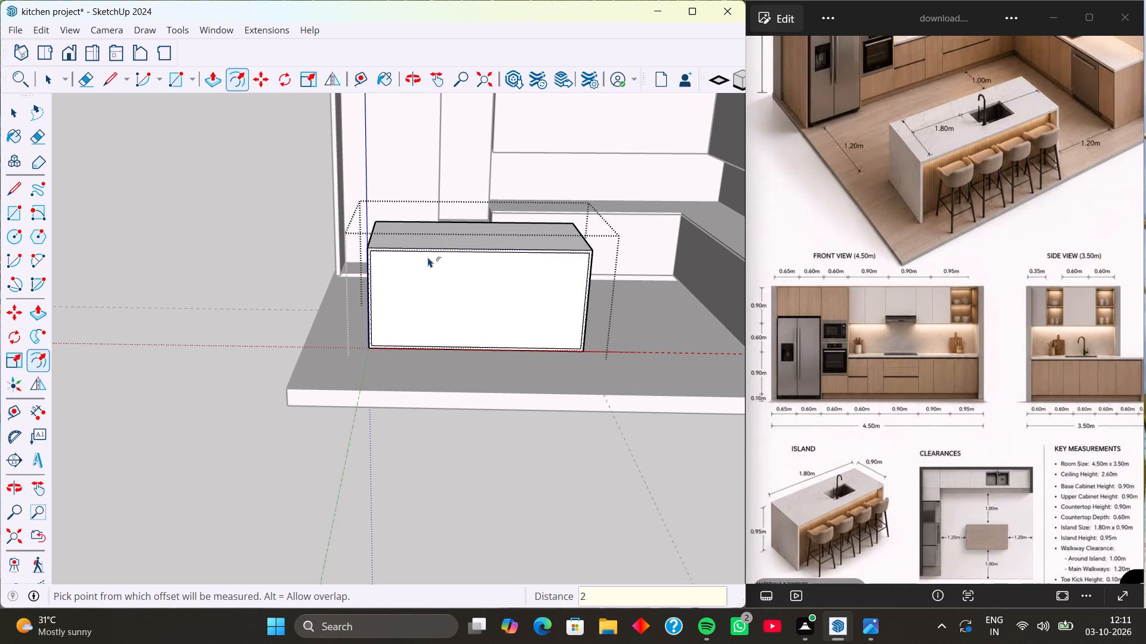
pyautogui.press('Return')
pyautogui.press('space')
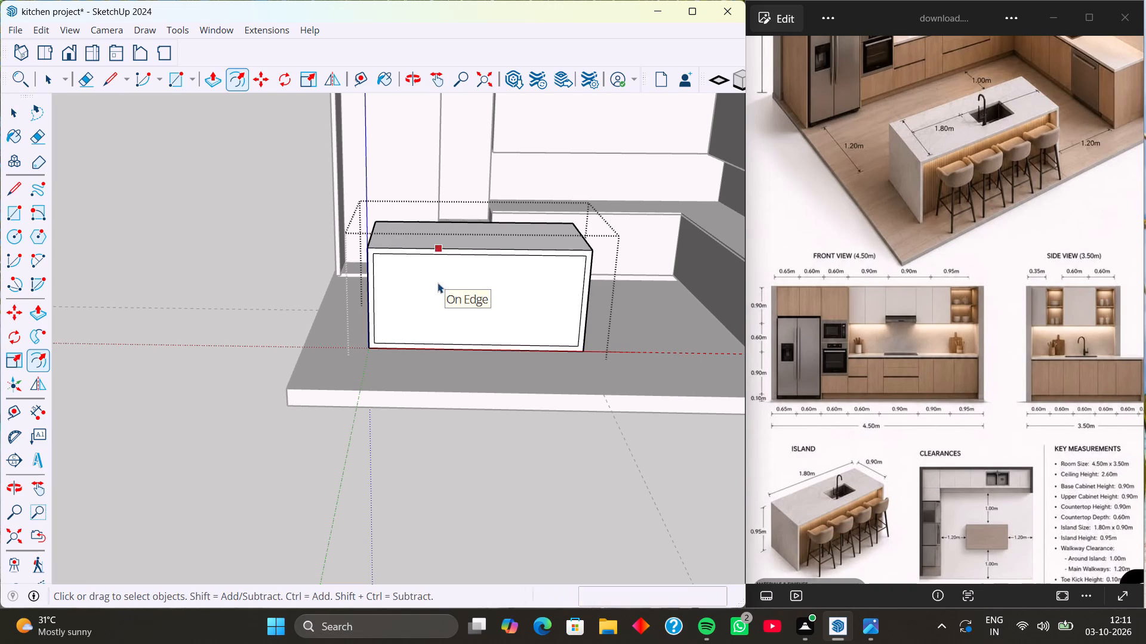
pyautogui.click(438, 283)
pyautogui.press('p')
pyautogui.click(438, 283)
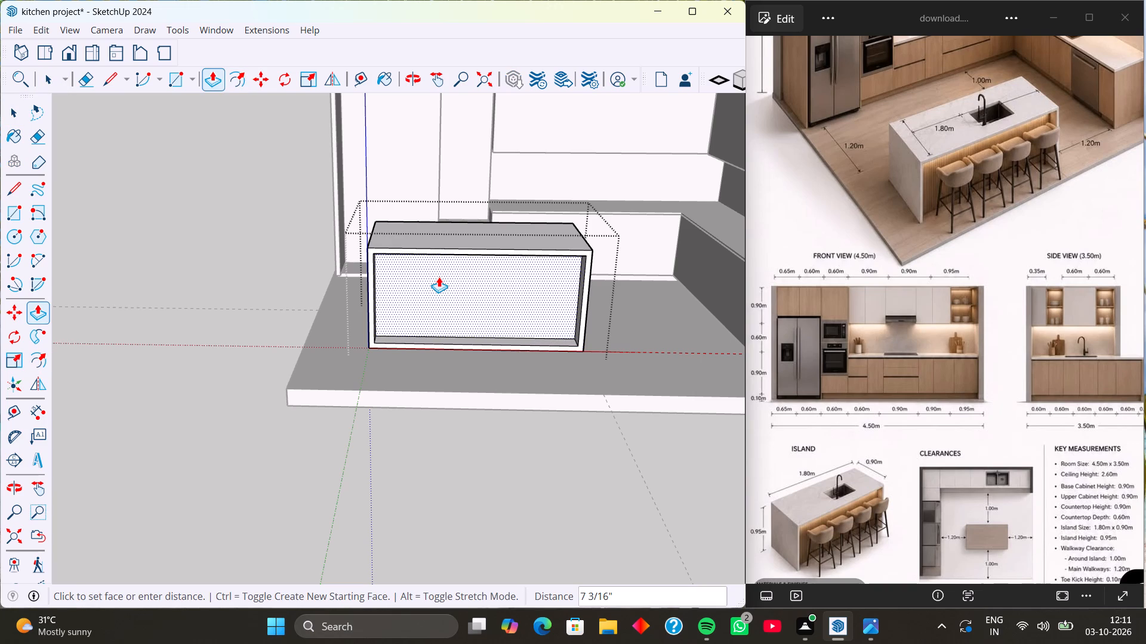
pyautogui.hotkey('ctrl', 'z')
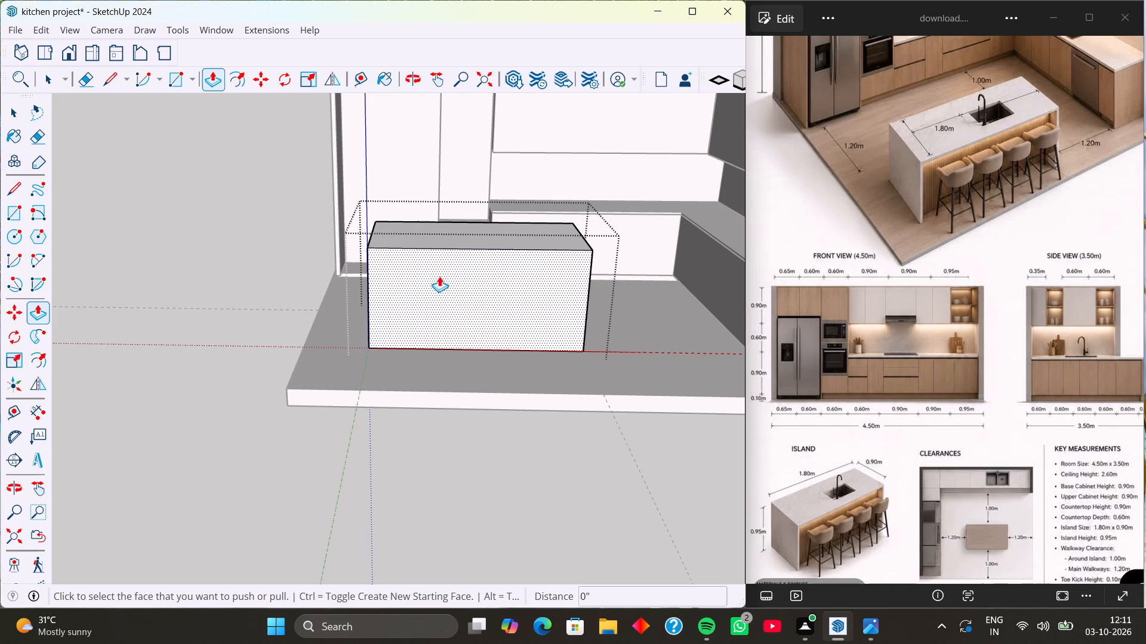
# Offset the outline of the island's long seating-side face inward by 2".
pyautogui.press('space')
pyautogui.click(439, 276)
pyautogui.press('f')
pyautogui.click(440, 276)
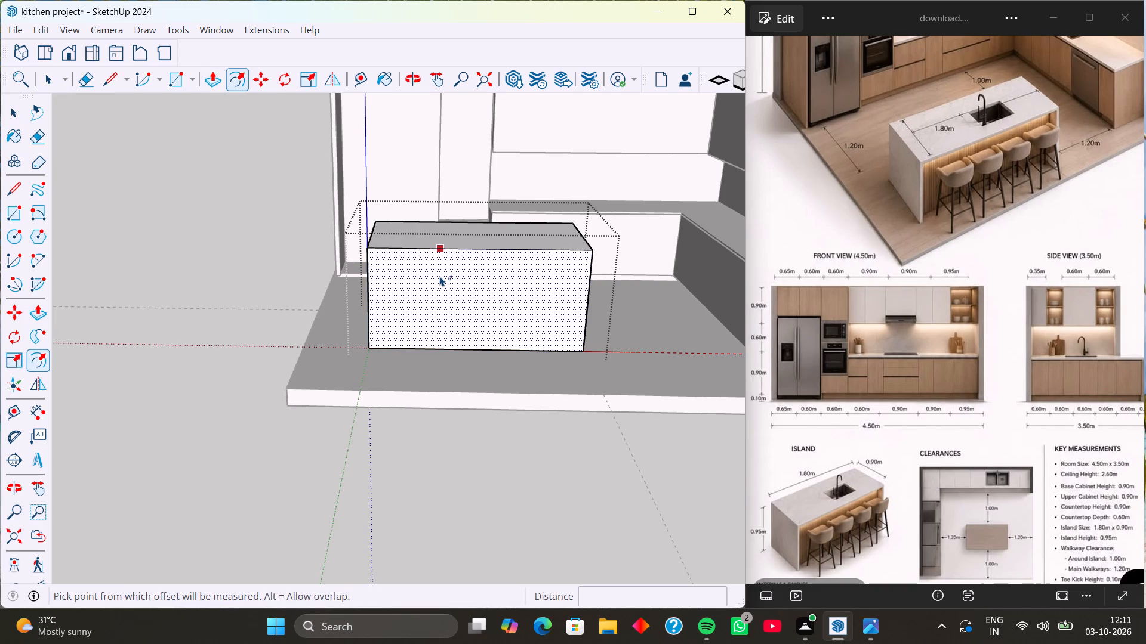
pyautogui.press('2')
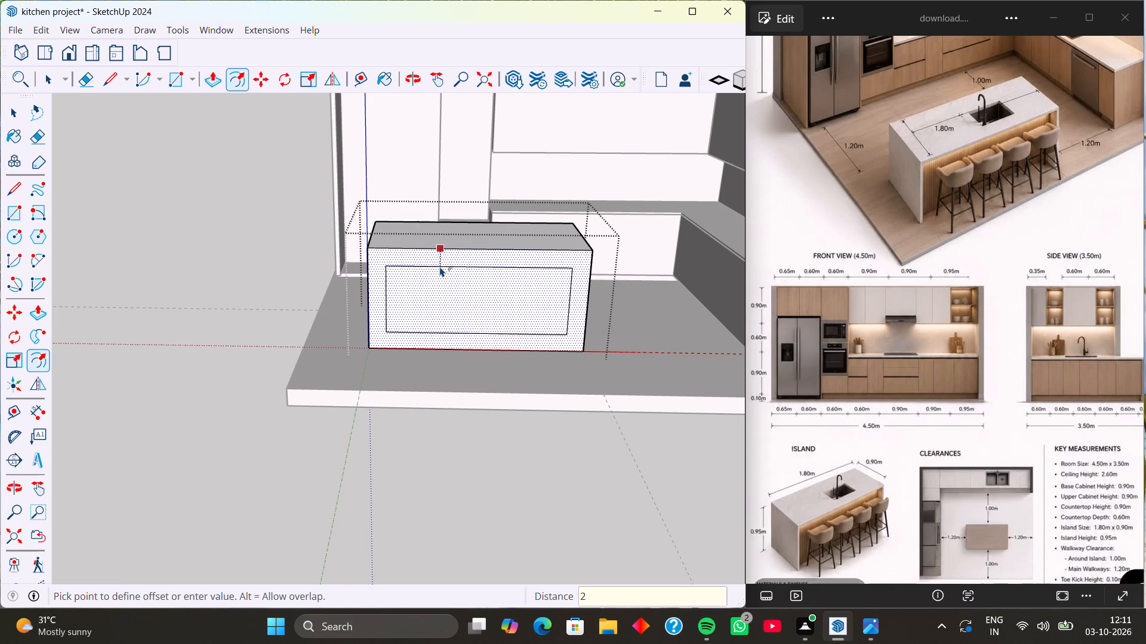
pyautogui.press('Return')
# Move the offset outline's bottom edge 2" down onto the island's floor edge, leaving a frame only along the top and sides.
pyautogui.moveTo(469, 268); pyautogui.dragTo(467, 201, button='middle')
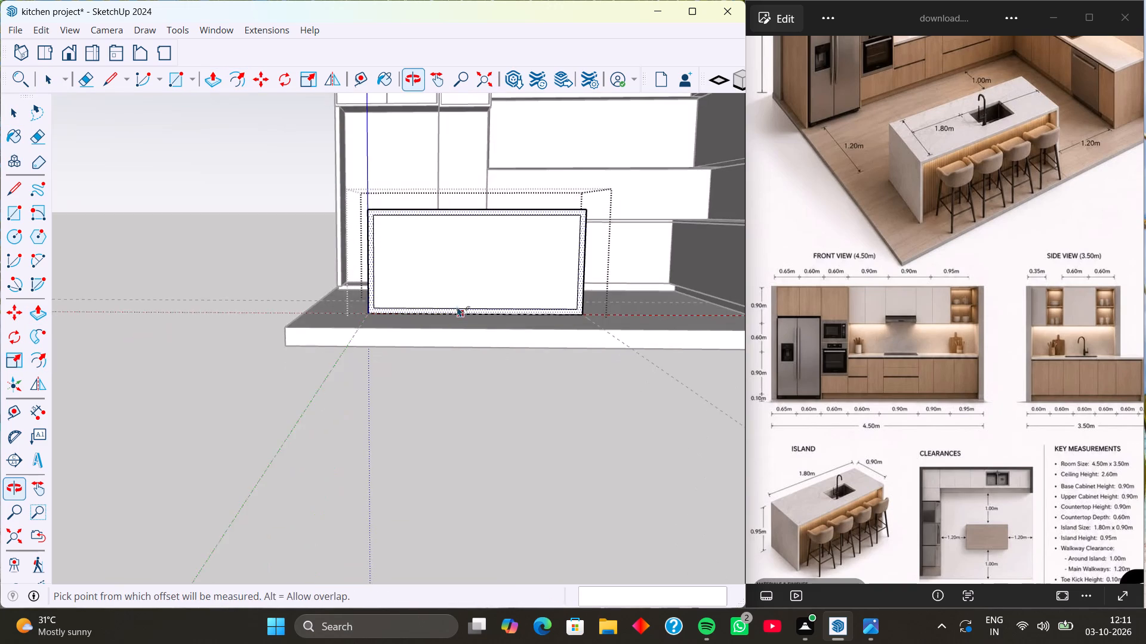
pyautogui.scroll(4, 459, 314)
pyautogui.moveTo(464, 315); pyautogui.dragTo(463, 369, button='middle')
pyautogui.scroll(4, 460, 340)
pyautogui.press('space')
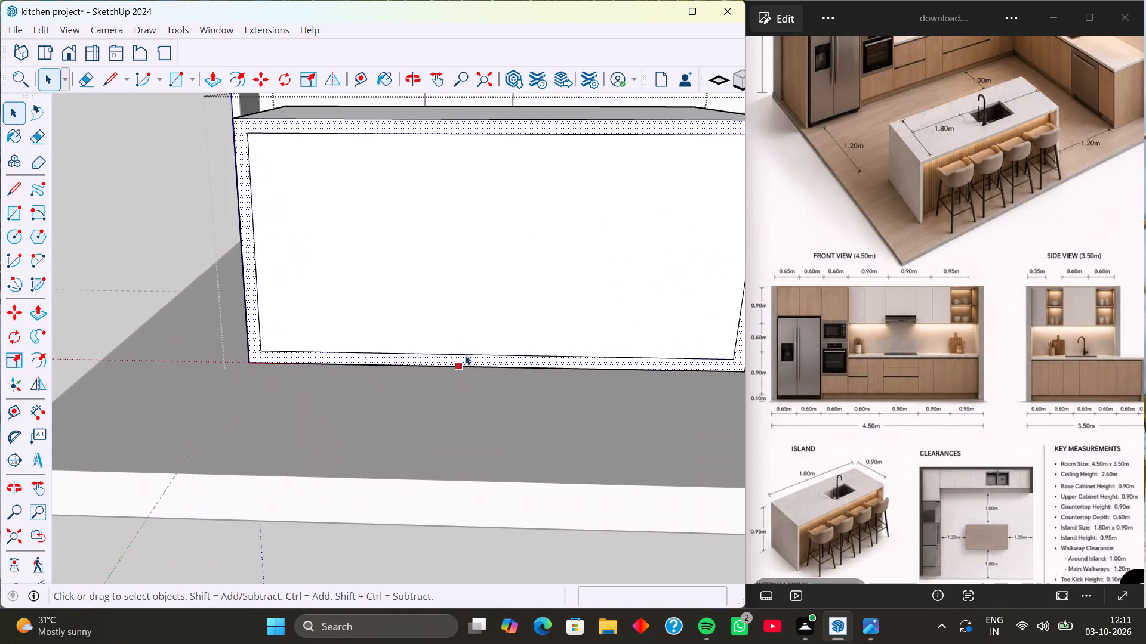
pyautogui.click(465, 355)
pyautogui.press('m')
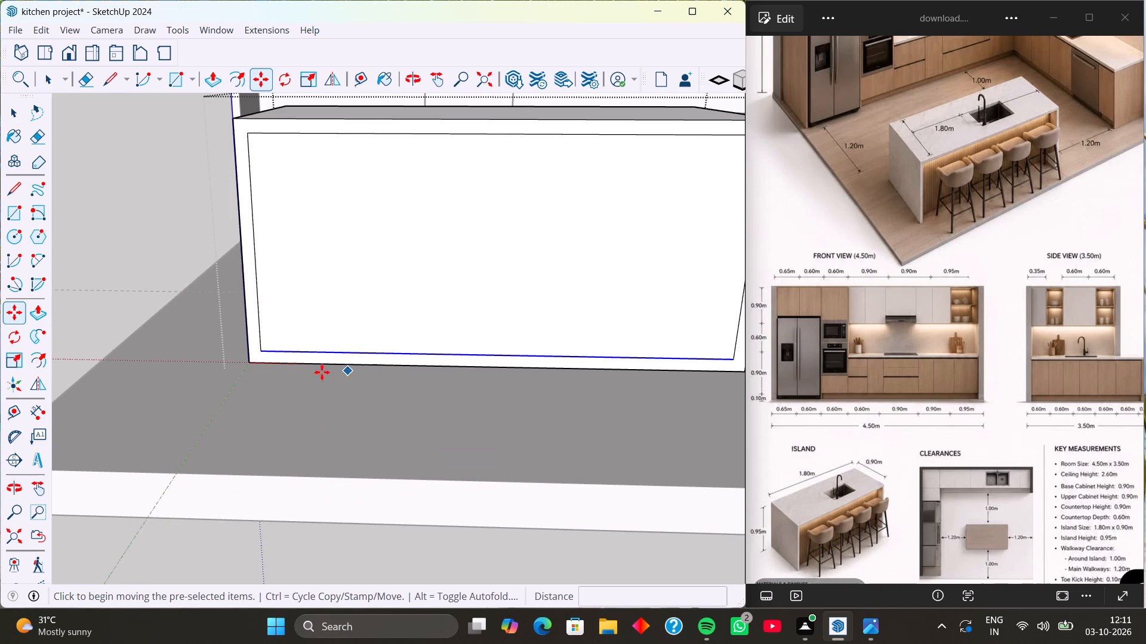
pyautogui.click(260, 352)
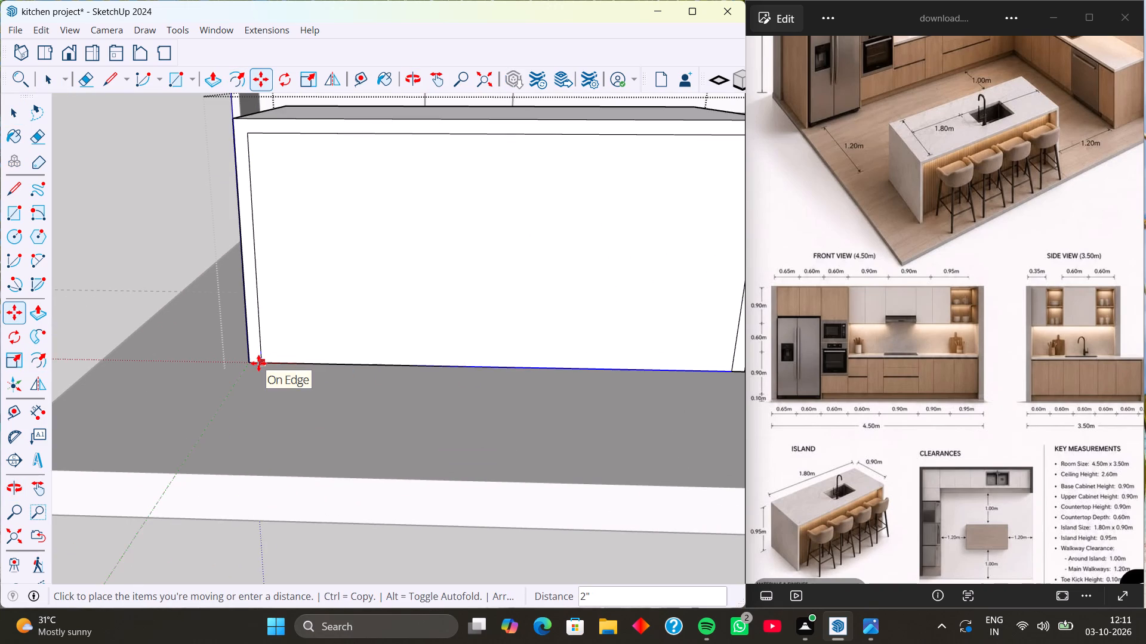
pyautogui.click(258, 363)
# Push/Pull the framed inner face of the island's seating side inward by 6" and close the group.
pyautogui.scroll(-3, 314, 332)
pyautogui.moveTo(340, 332); pyautogui.dragTo(359, 332, button='middle')
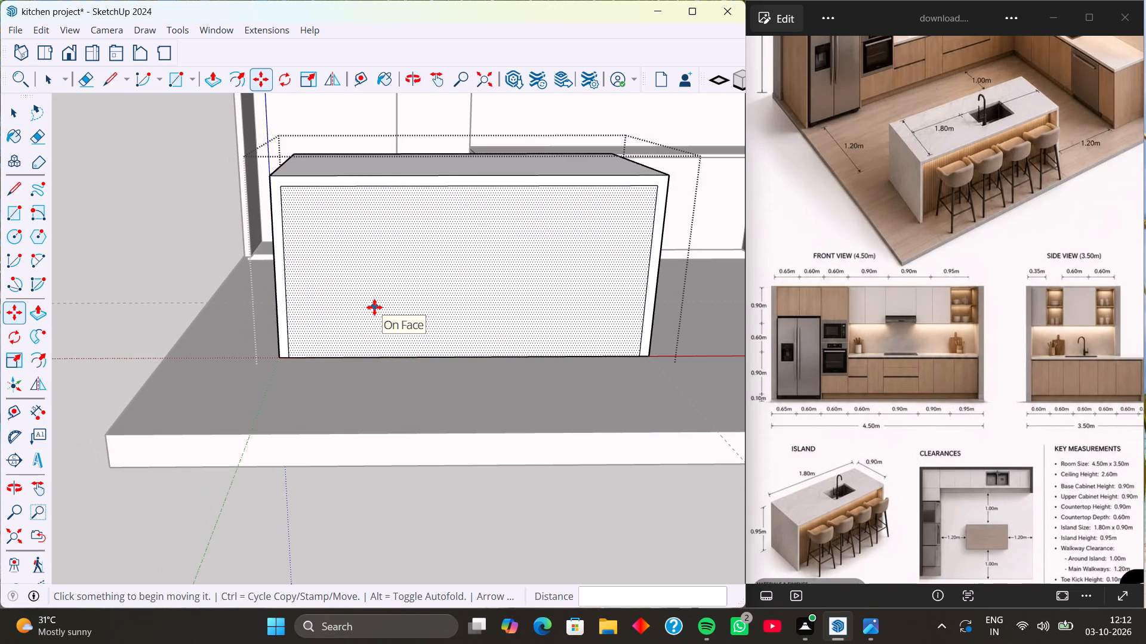
pyautogui.press('p')
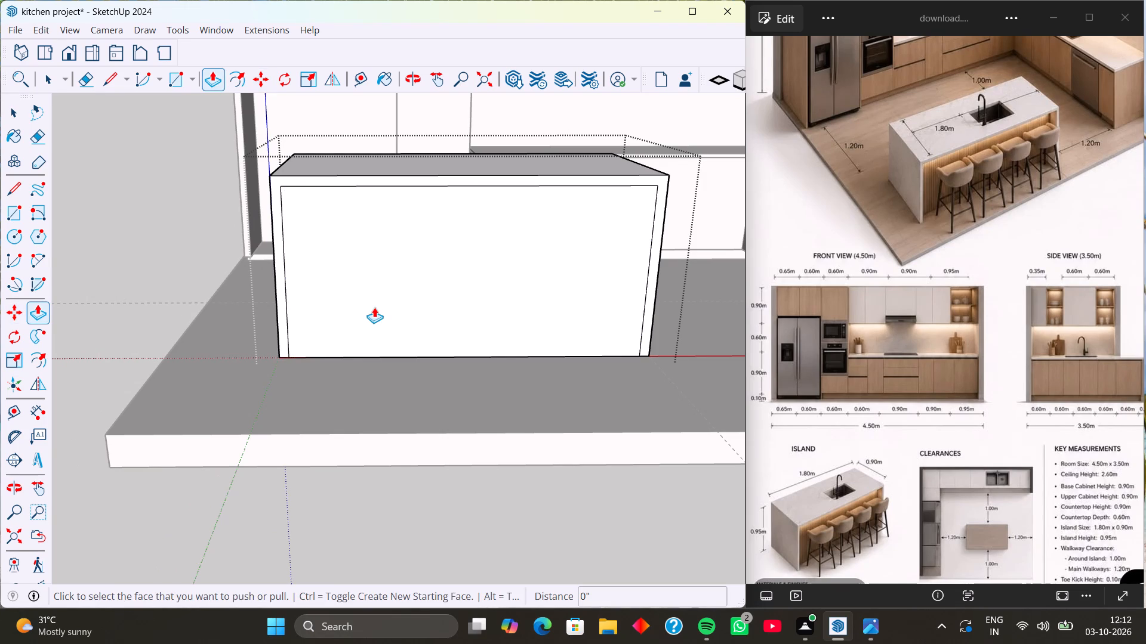
pyautogui.press('space')
pyautogui.click(374, 307)
pyautogui.press('p')
pyautogui.click(374, 307)
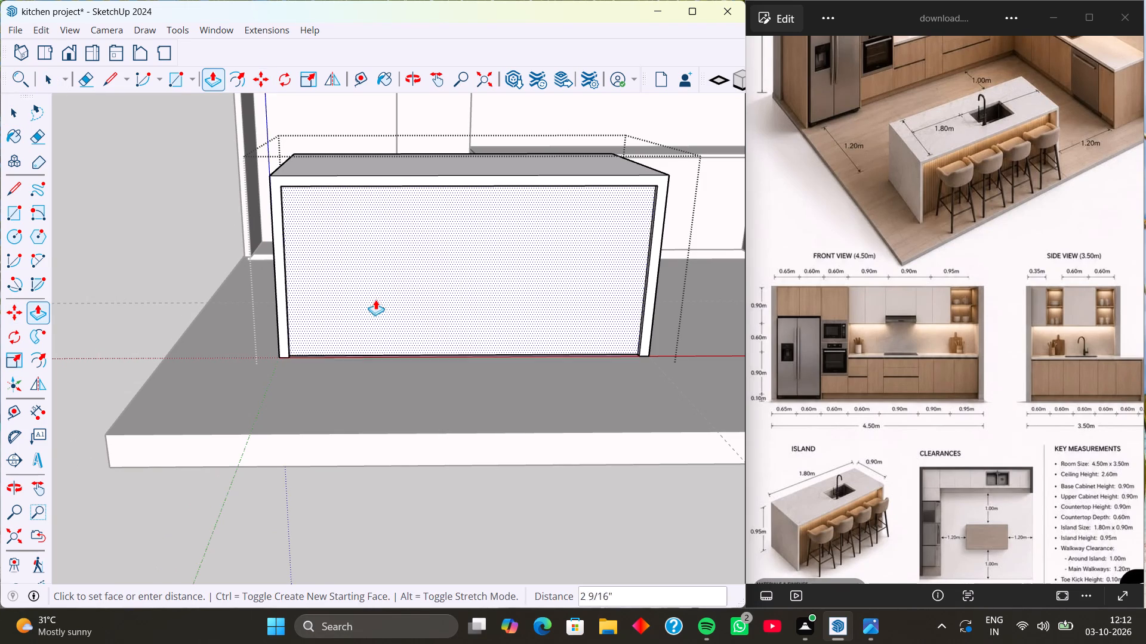
pyautogui.press('6')
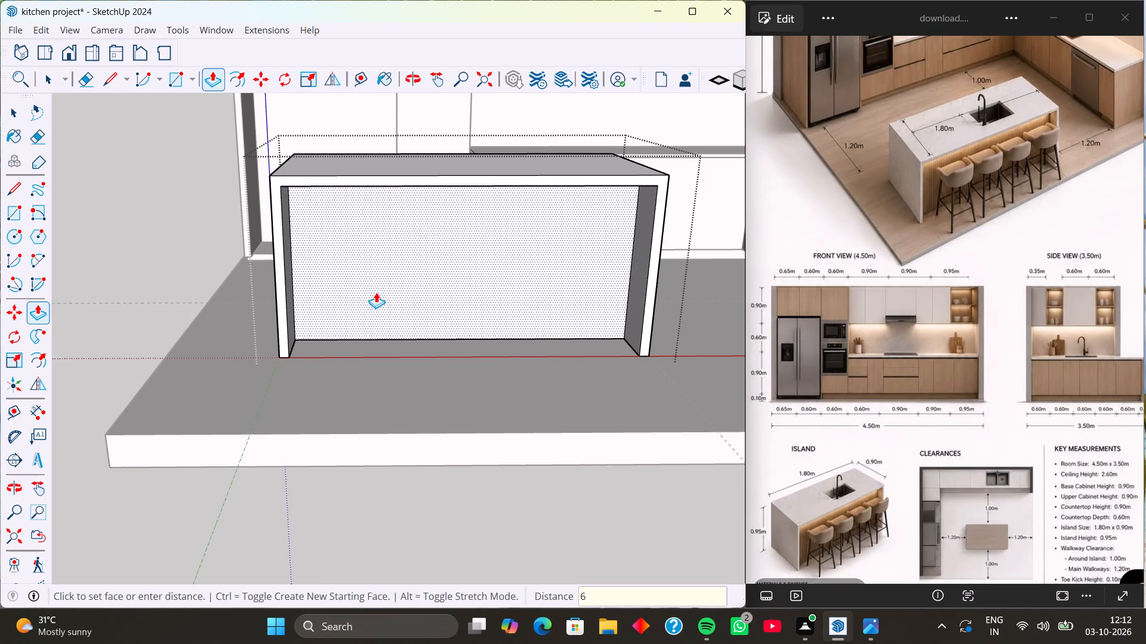
pyautogui.press('Return')
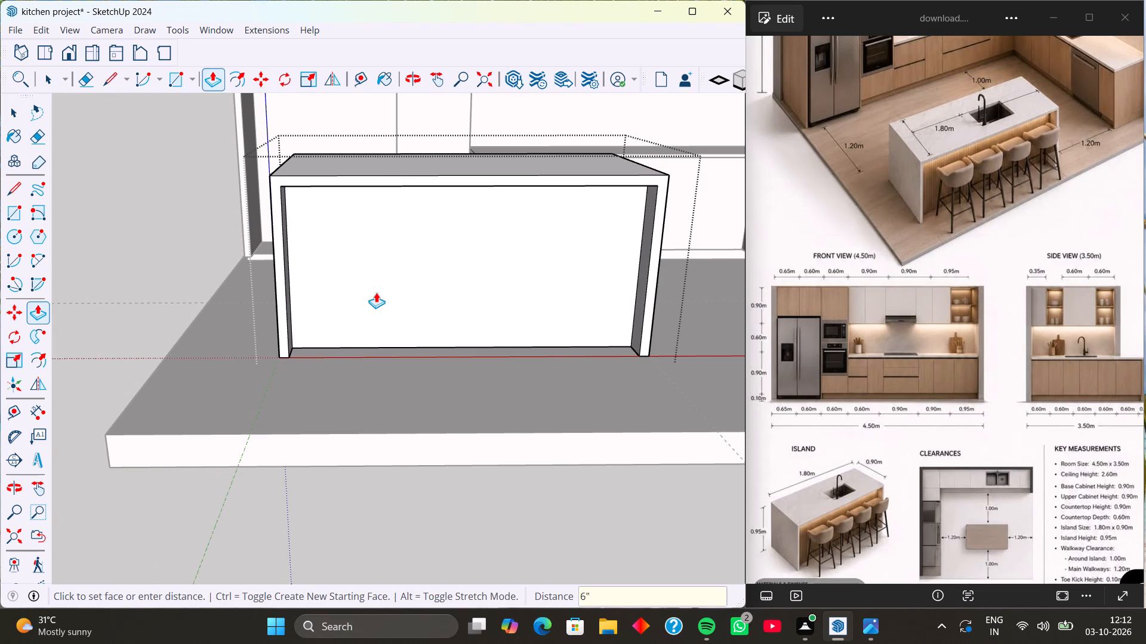
pyautogui.moveTo(364, 273); pyautogui.dragTo(342, 274, button='middle')
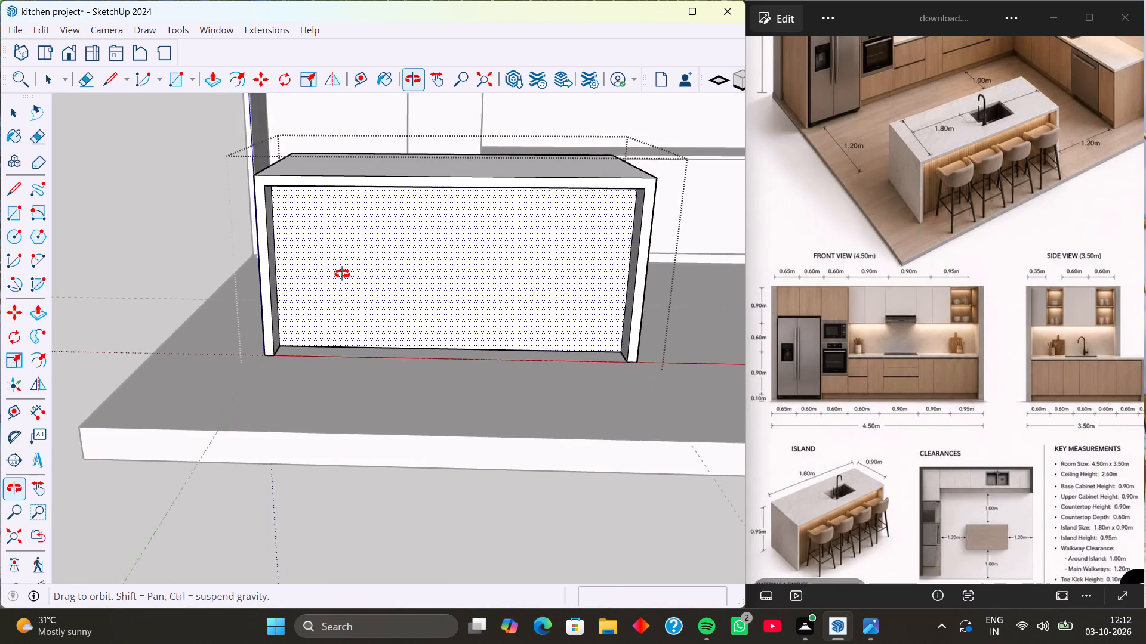
pyautogui.moveTo(342, 274); pyautogui.dragTo(281, 275, button='middle')
pyautogui.moveTo(300, 283); pyautogui.dragTo(271, 283, button='middle')
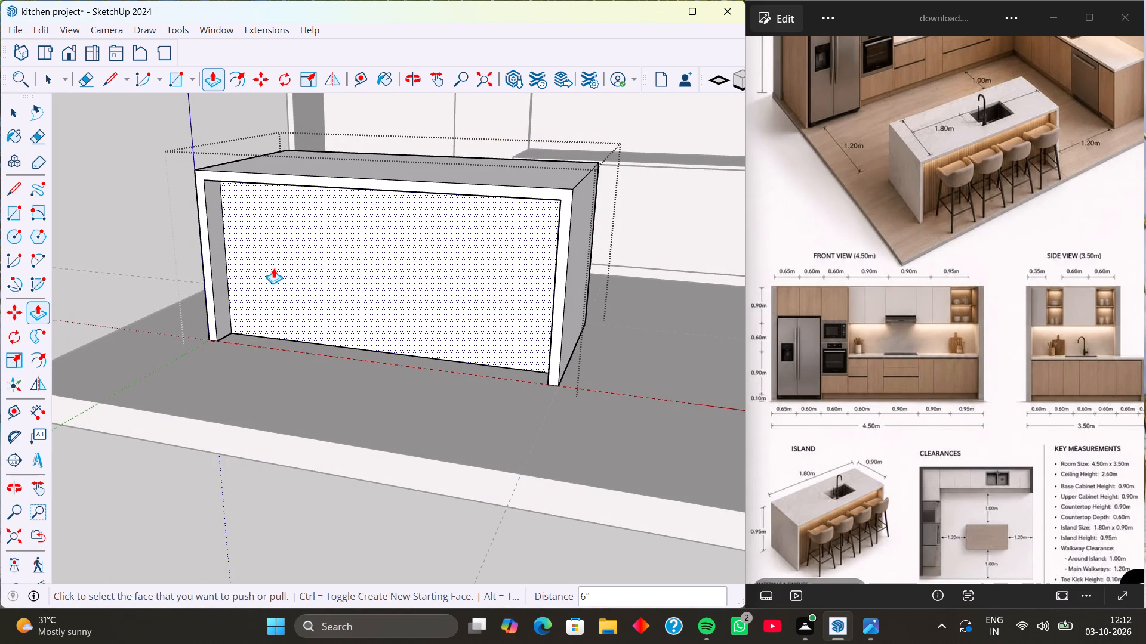
pyautogui.press('space')
pyautogui.click(134, 253)
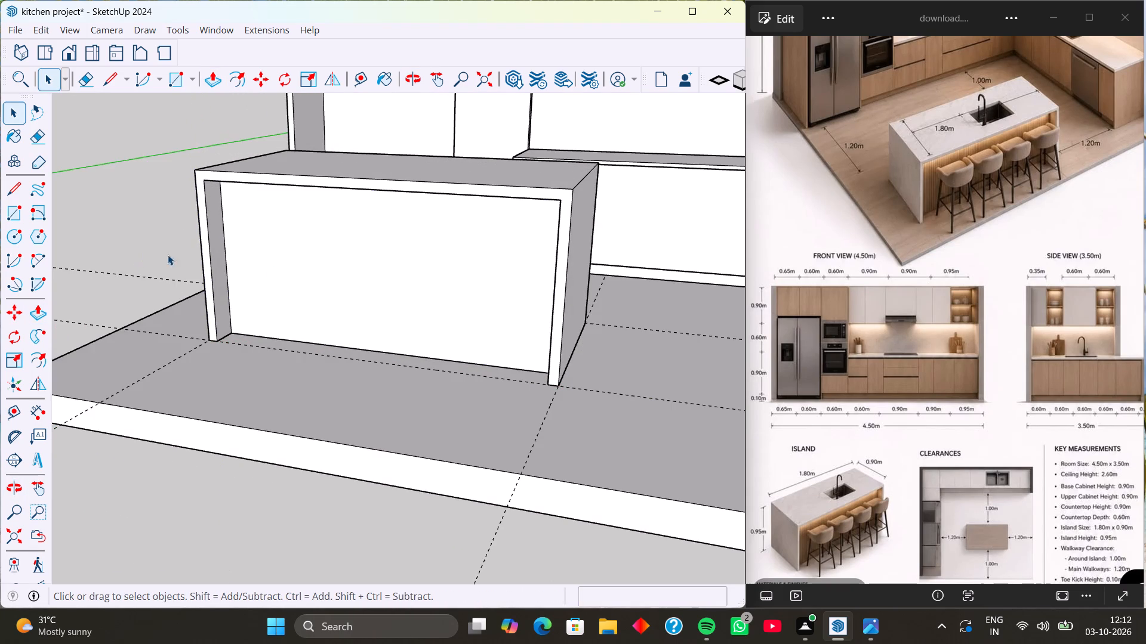
# Place a vertical guide 2" in from the left inner edge of the island's recessed seating-side face.
pyautogui.moveTo(246, 244); pyautogui.dragTo(271, 246, button='middle')
pyautogui.scroll(3, 257, 251)
pyautogui.moveTo(257, 250); pyautogui.dragTo(291, 247, button='middle')
pyautogui.scroll(1, 289, 247)
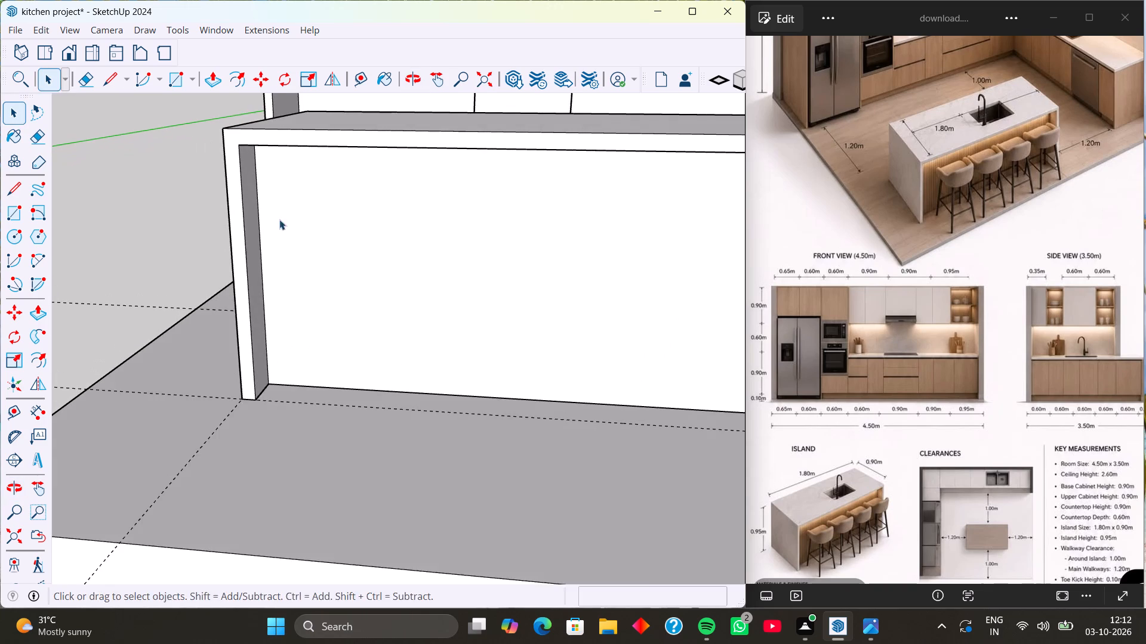
pyautogui.moveTo(279, 219); pyautogui.dragTo(307, 222, button='middle')
pyautogui.scroll(3, 311, 206)
pyautogui.scroll(-2, 315, 205)
pyautogui.keyDown('shift'); pyautogui.moveTo(317, 206); pyautogui.dragTo(310, 211, button='middle'); pyautogui.keyUp('shift')
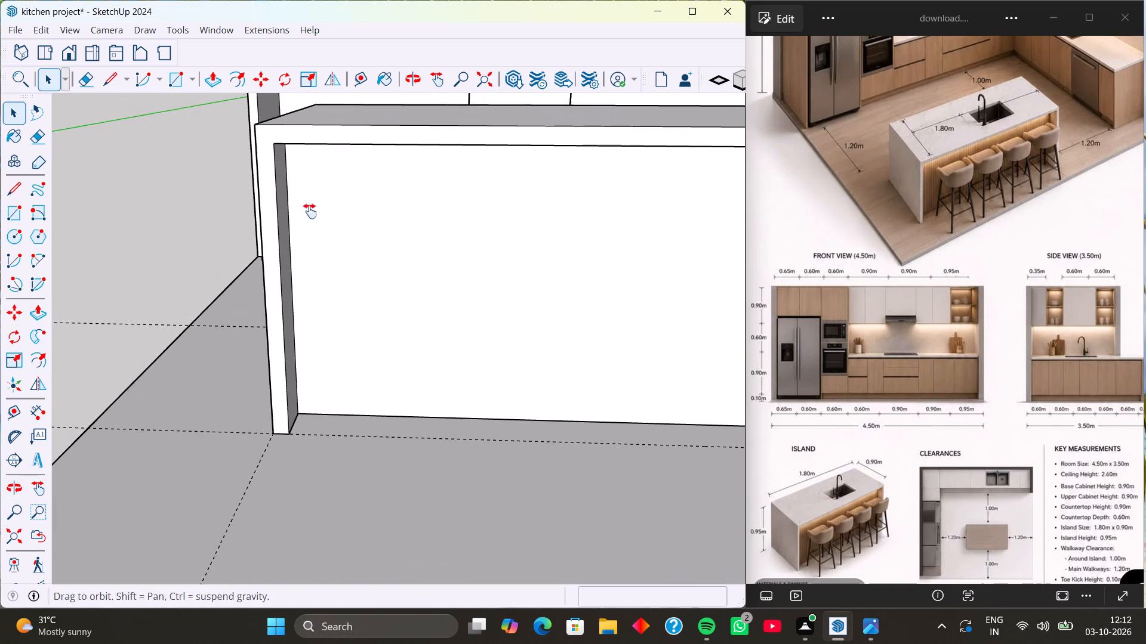
pyautogui.keyDown('shift'); pyautogui.moveTo(310, 211); pyautogui.dragTo(272, 234, button='middle'); pyautogui.keyUp('shift')
pyautogui.moveTo(271, 252); pyautogui.dragTo(285, 222, button='middle')
pyautogui.keyDown('shift'); pyautogui.moveTo(313, 235); pyautogui.dragTo(333, 232, button='middle'); pyautogui.keyUp('shift')
pyautogui.moveTo(338, 215); pyautogui.dragTo(271, 224, button='middle')
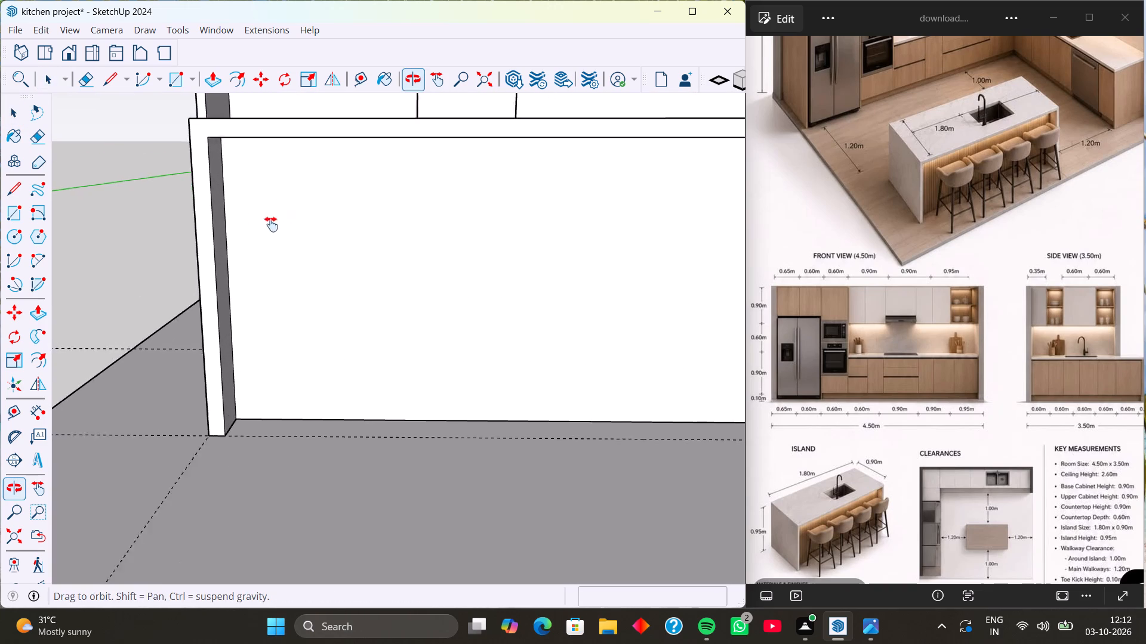
pyautogui.moveTo(271, 224); pyautogui.dragTo(158, 249, button='middle')
pyautogui.moveTo(180, 259); pyautogui.dragTo(197, 257, button='middle')
pyautogui.scroll(3, 106, 217)
pyautogui.moveTo(135, 228); pyautogui.dragTo(143, 206, button='middle')
pyautogui.press('t')
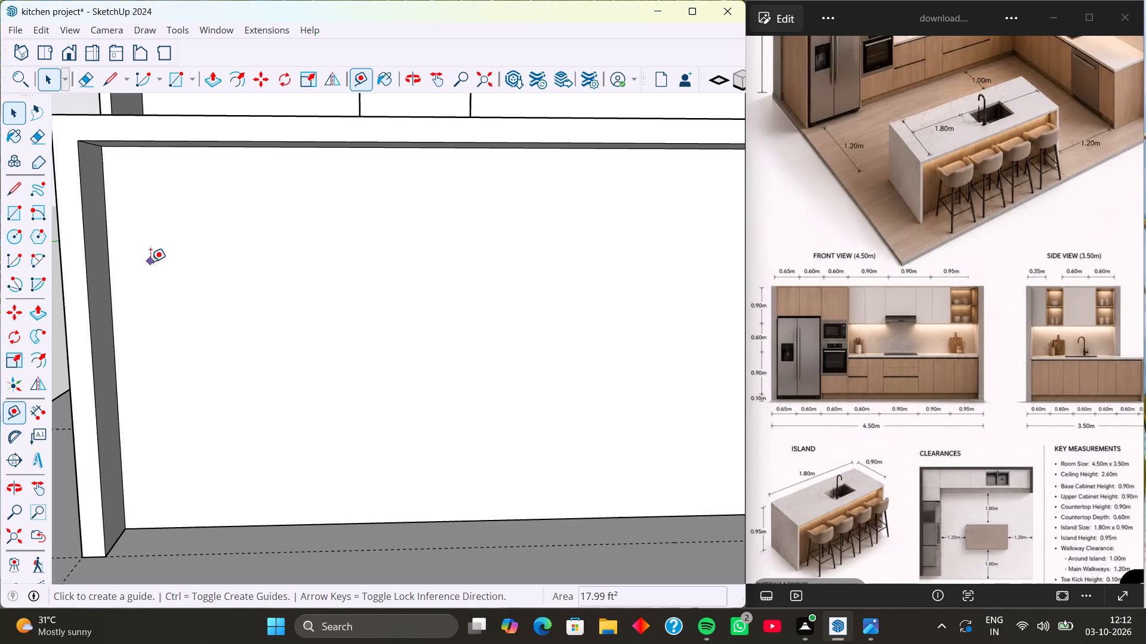
pyautogui.click(107, 252)
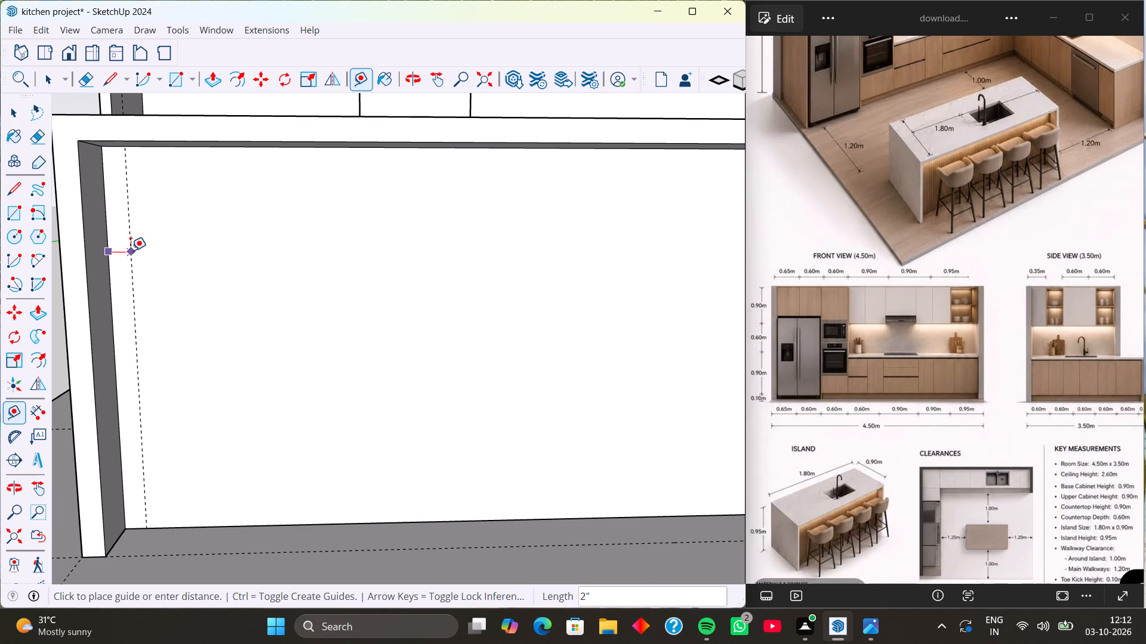
pyautogui.press('2')
pyautogui.press('Return')
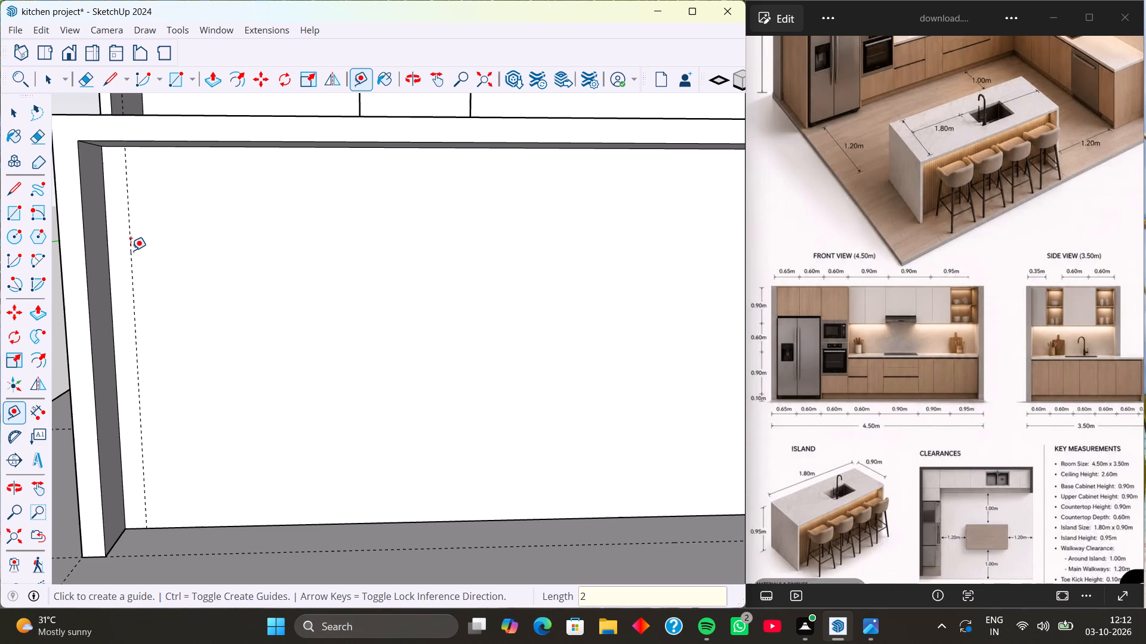
# Draw a full-height rectangle, about 2" by 2' 11 3/8", on the recessed face between its left edge and the guide.
pyautogui.moveTo(131, 250); pyautogui.dragTo(178, 253, button='middle')
pyautogui.moveTo(174, 253); pyautogui.dragTo(168, 282, button='middle')
pyautogui.moveTo(135, 275); pyautogui.dragTo(123, 263, button='middle')
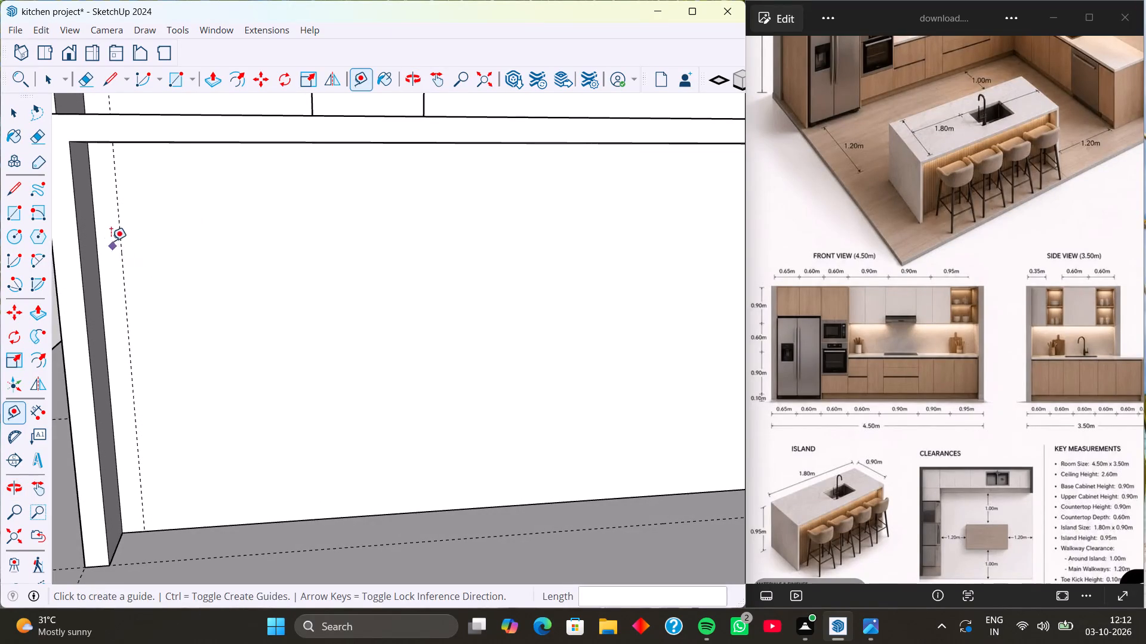
pyautogui.moveTo(111, 241); pyautogui.dragTo(128, 228, button='middle')
pyautogui.press('r')
pyautogui.scroll(1, 99, 181)
pyautogui.moveTo(99, 181); pyautogui.dragTo(103, 181, button='middle')
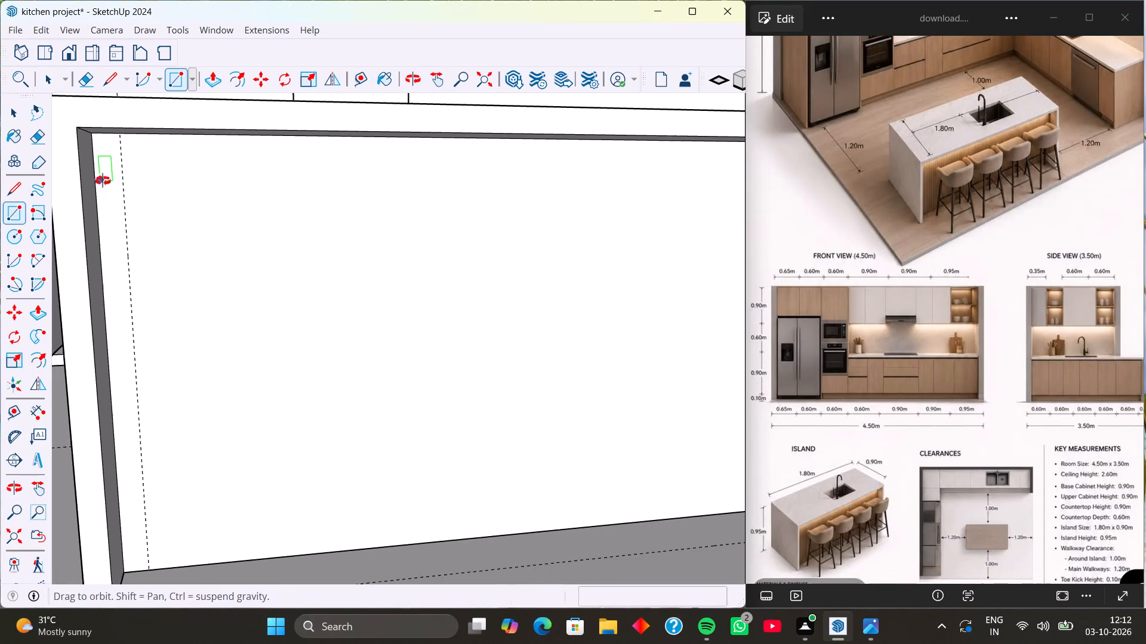
pyautogui.moveTo(103, 181); pyautogui.dragTo(101, 162, button='middle')
pyautogui.scroll(2, 104, 113)
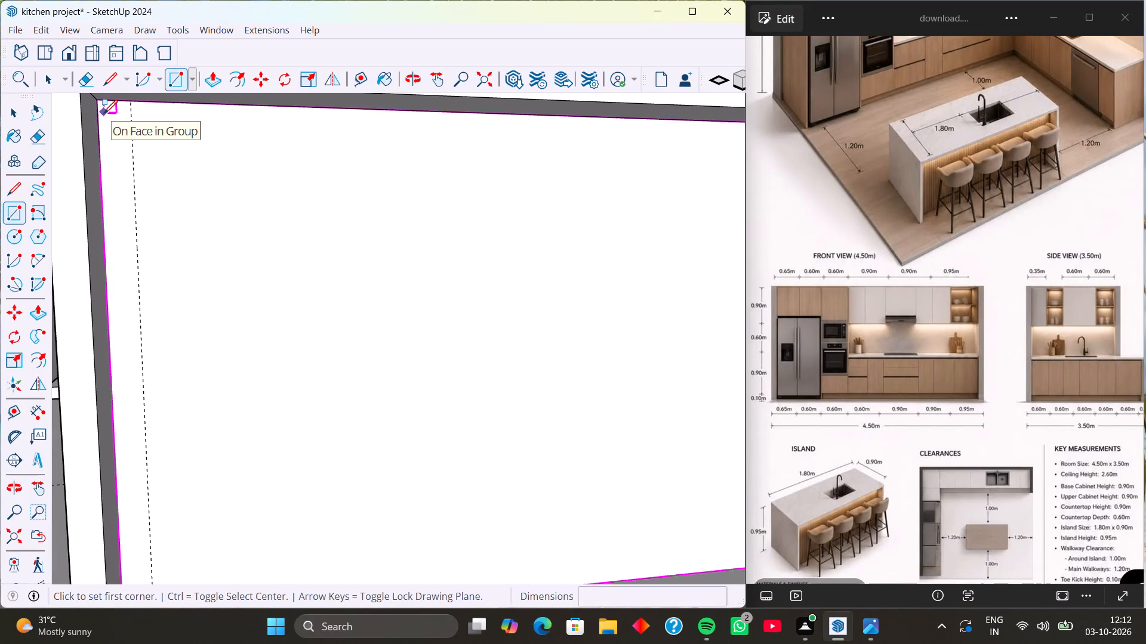
pyautogui.keyDown('shift'); pyautogui.moveTo(104, 113); pyautogui.dragTo(110, 159, button='middle'); pyautogui.keyUp('shift')
pyautogui.click(103, 147)
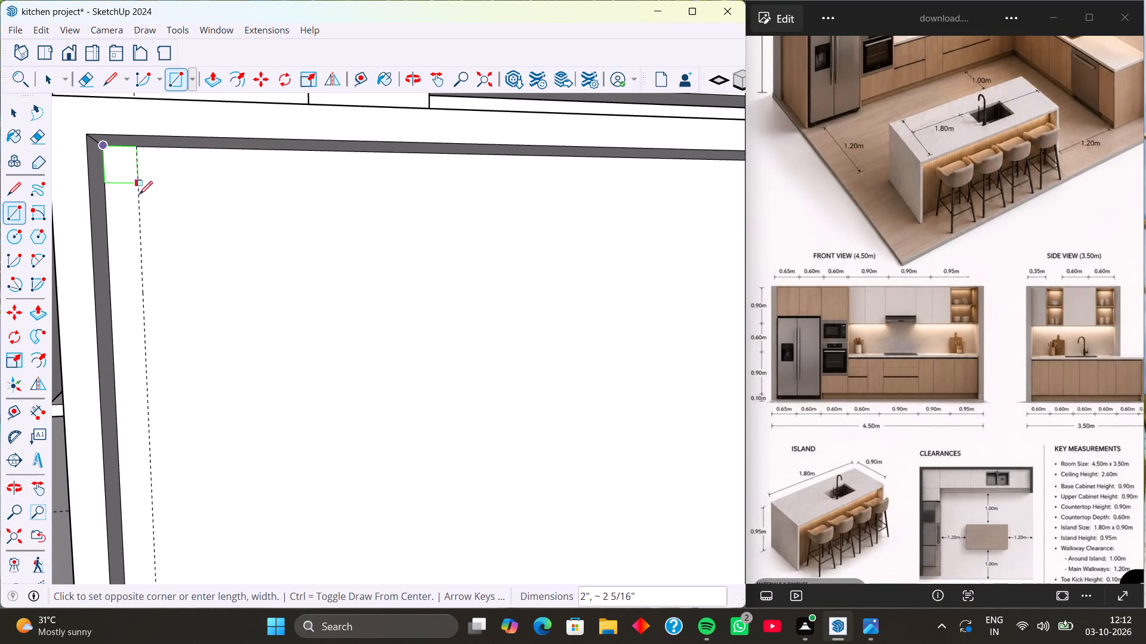
pyautogui.scroll(-4, 144, 309)
pyautogui.keyDown('shift'); pyautogui.moveTo(159, 360); pyautogui.dragTo(147, 295, button='middle'); pyautogui.keyUp('shift')
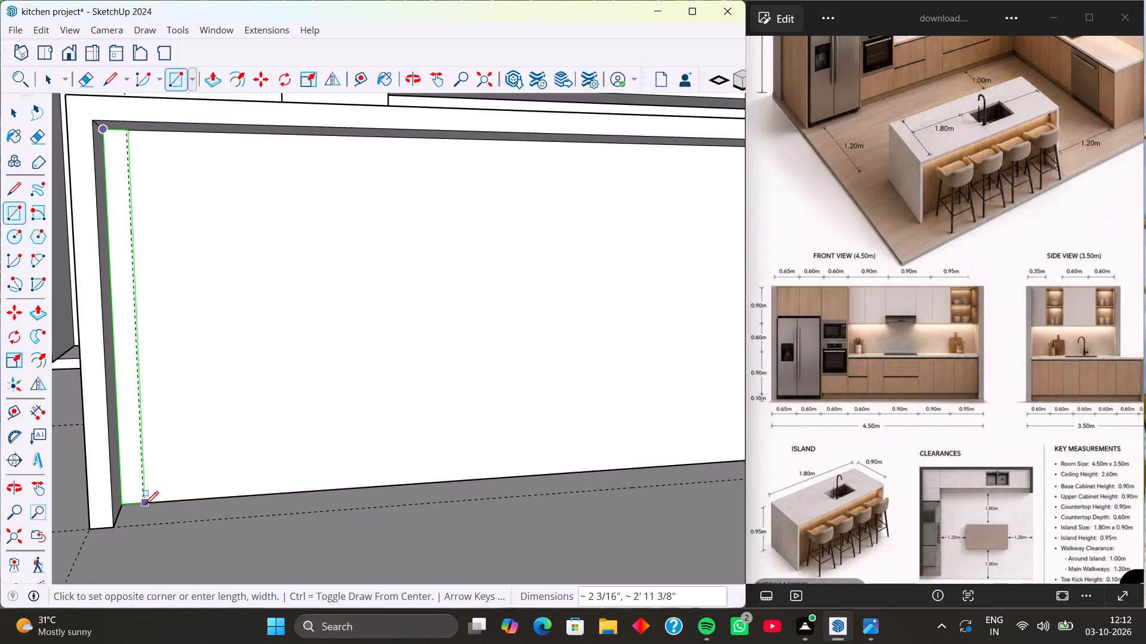
pyautogui.scroll(16, 143, 504)
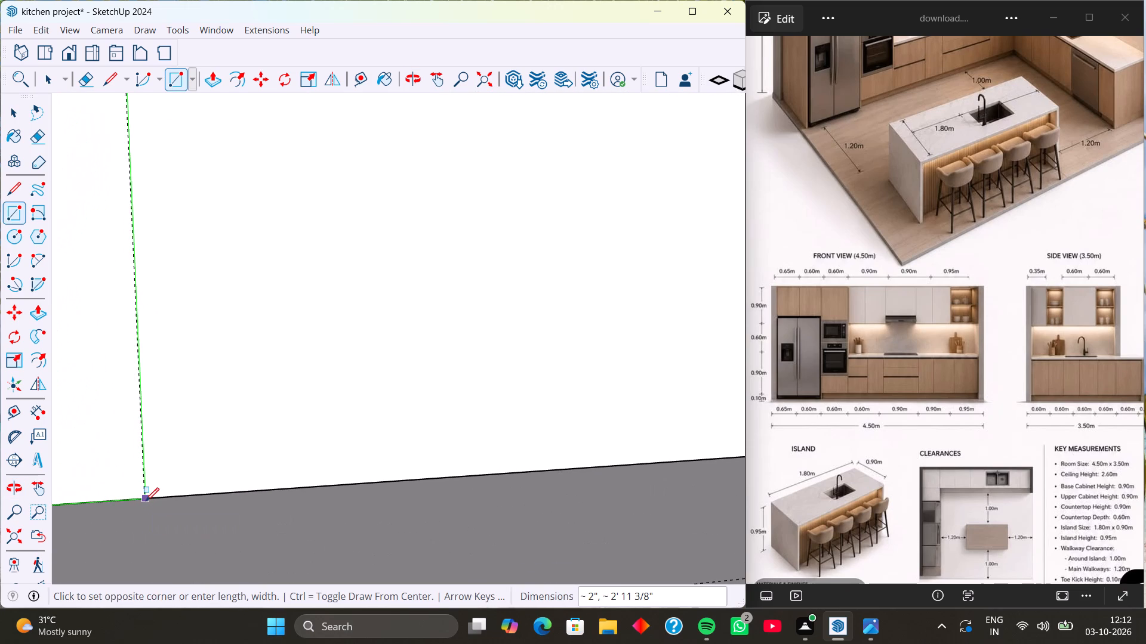
pyautogui.click(146, 499)
# Push/Pull the narrow strip at the left end of the recessed face outward by 1".
pyautogui.scroll(-9, 98, 426)
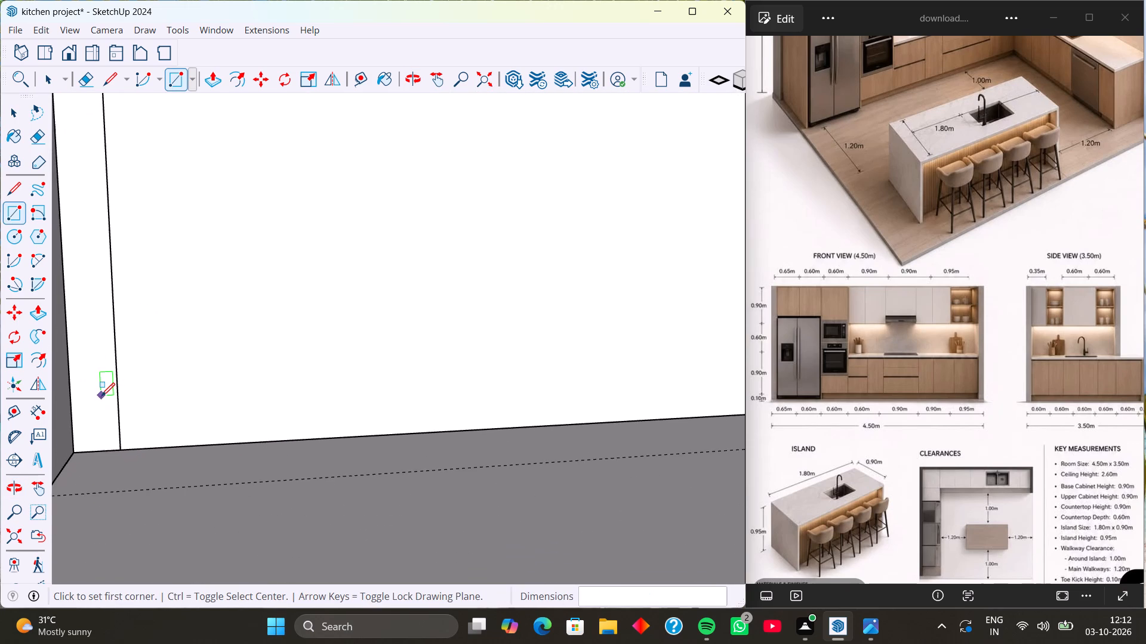
pyautogui.moveTo(96, 342); pyautogui.dragTo(220, 399, button='middle')
pyautogui.moveTo(244, 395); pyautogui.dragTo(184, 395, button='middle')
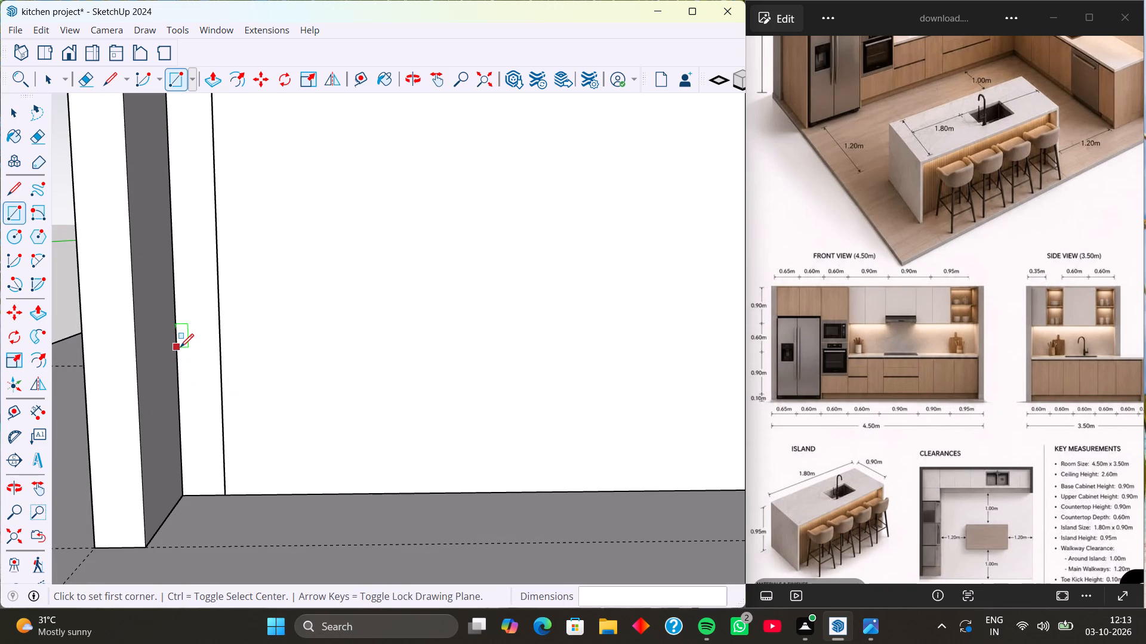
pyautogui.press('p')
pyautogui.click(195, 342)
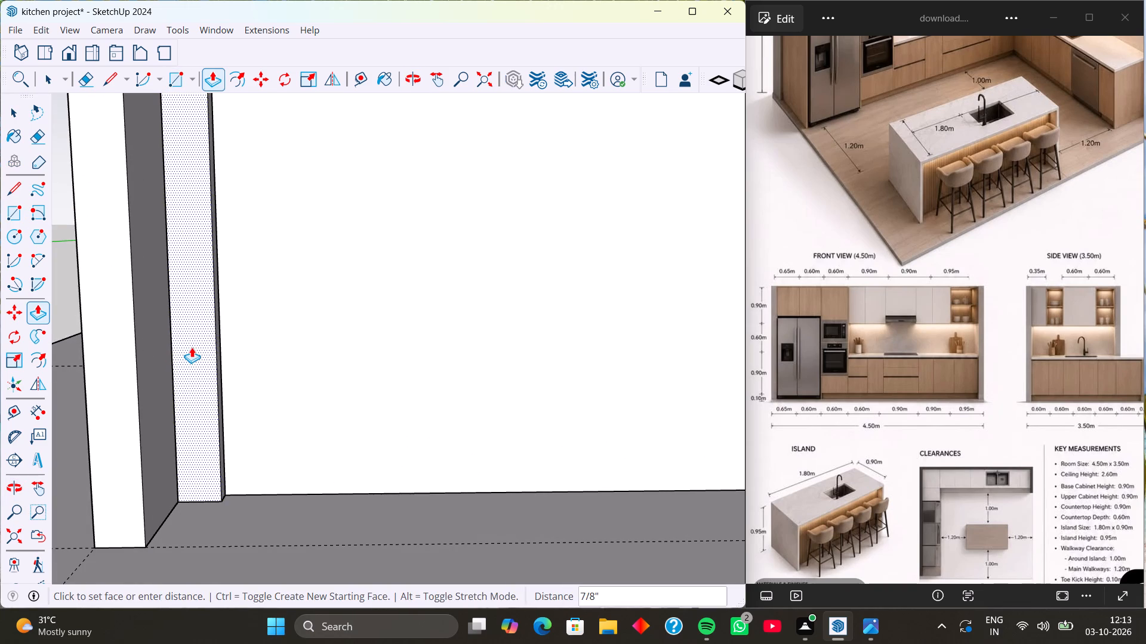
pyautogui.moveTo(192, 347); pyautogui.dragTo(138, 357, button='middle')
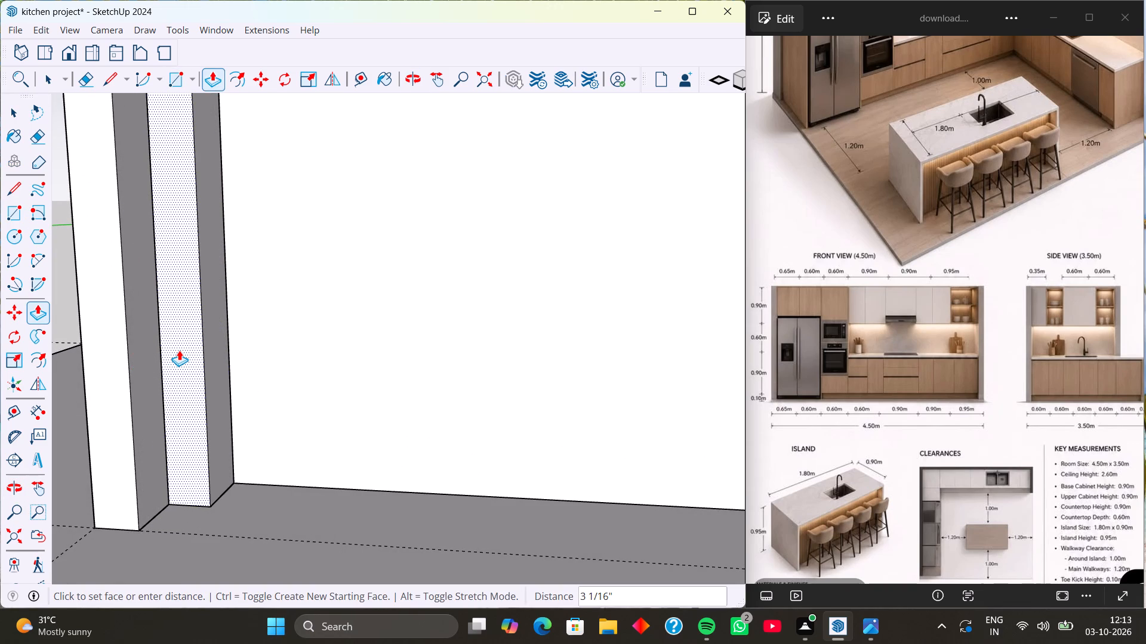
pyautogui.press('1')
pyautogui.press('Return')
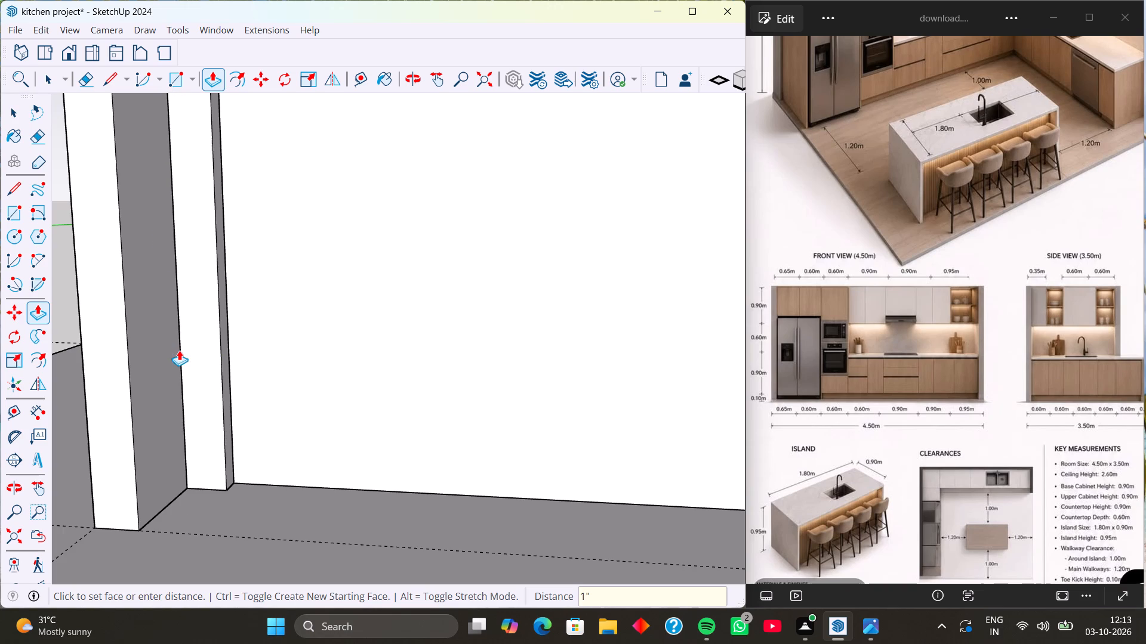
# Select the whole extruded vertical strip and make it a group.
pyautogui.moveTo(189, 351); pyautogui.dragTo(112, 367, button='middle')
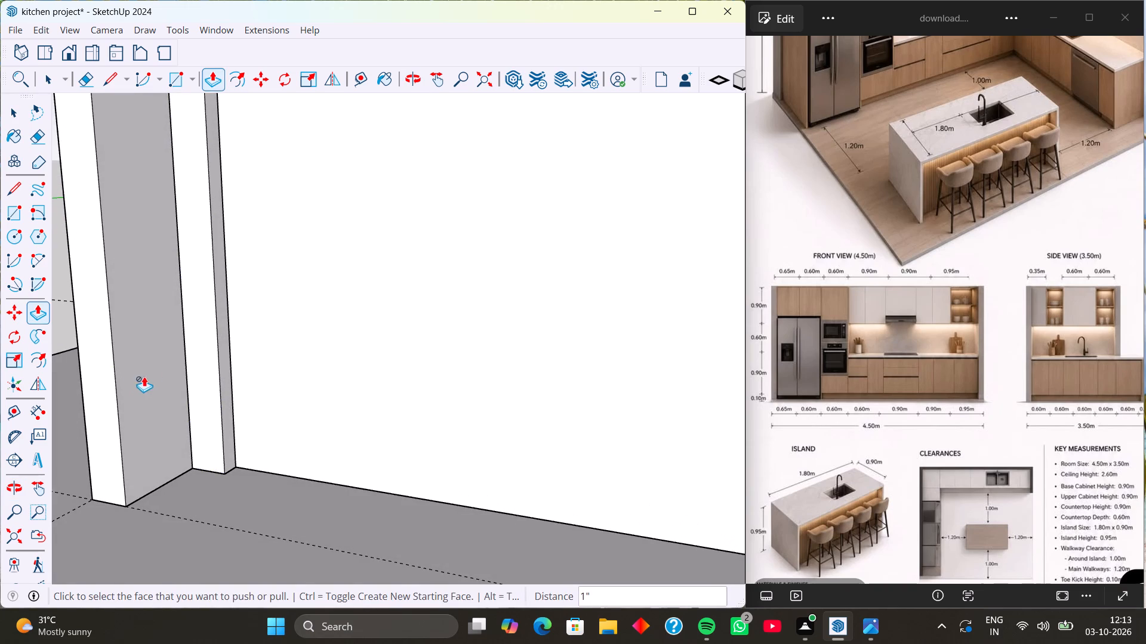
pyautogui.moveTo(165, 361); pyautogui.dragTo(240, 396, button='middle')
pyautogui.press('space')
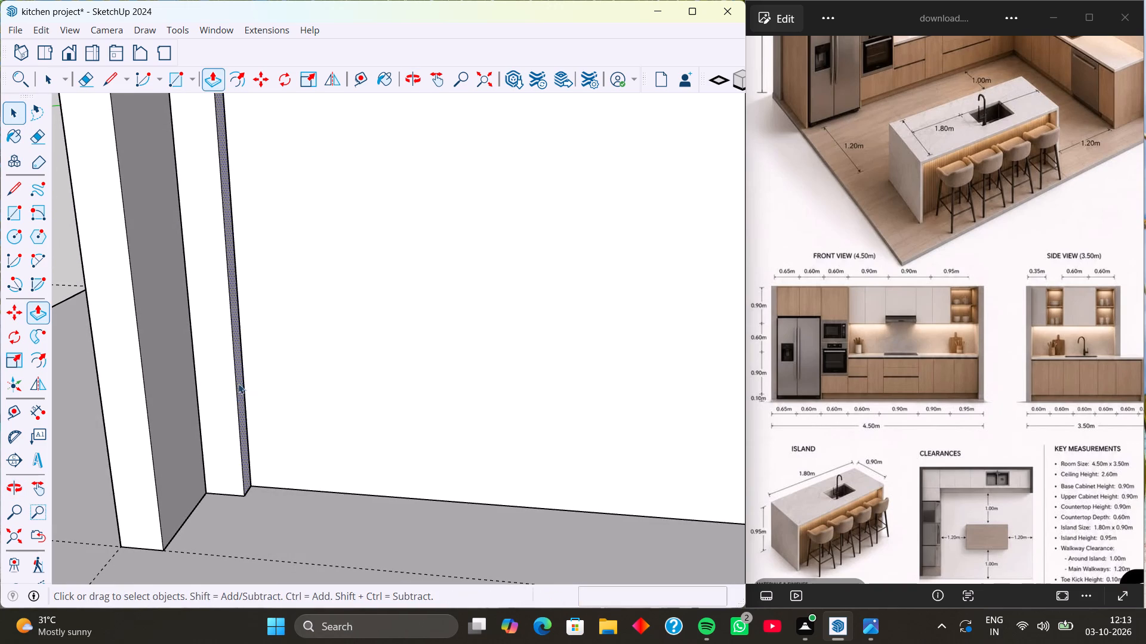
pyautogui.tripleClick(226, 373)
pyautogui.tripleClick(226, 373)
pyautogui.tripleClick(226, 373)
pyautogui.tripleClick(226, 373)
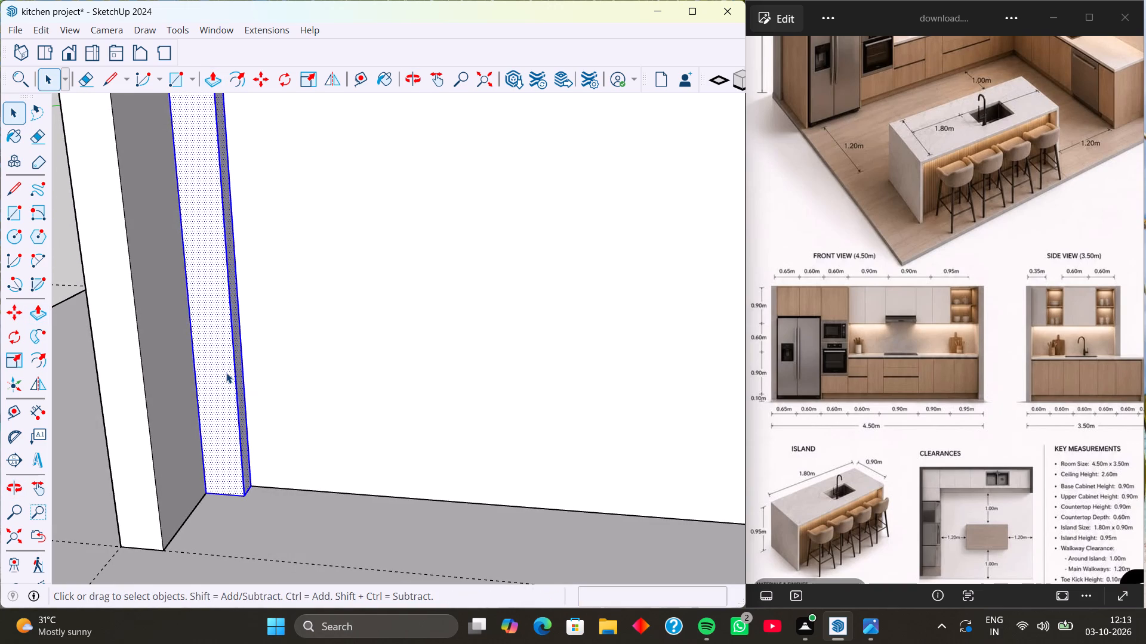
pyautogui.rightClick(226, 373)
pyautogui.click(336, 143)
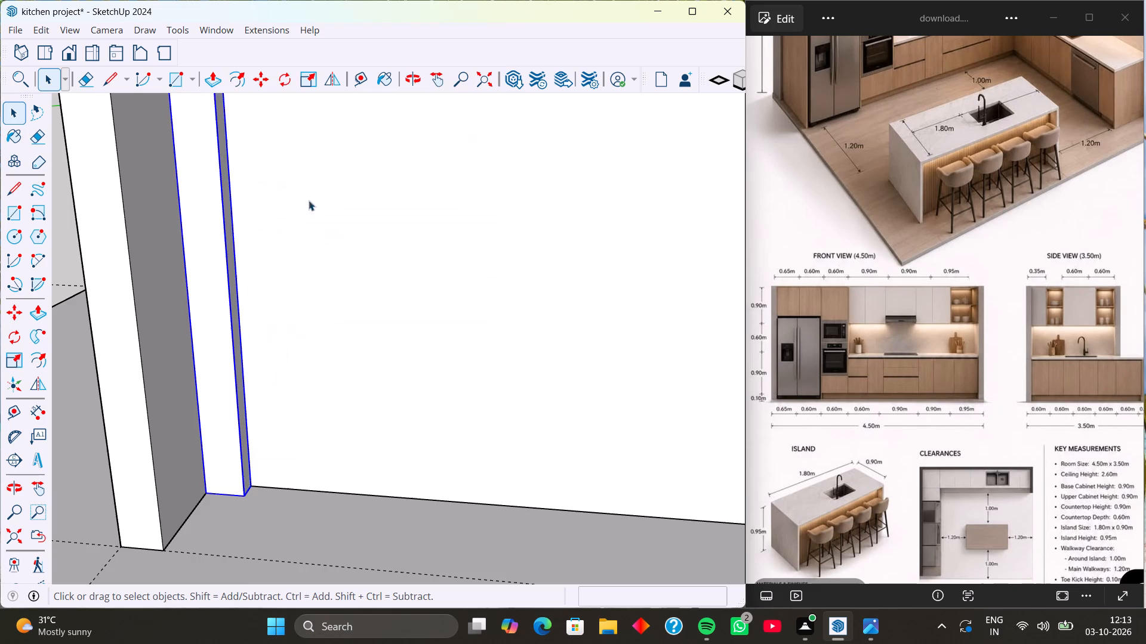
# Copy the strip group along the red axis to the recess's right end, snapping it against the frame's inner side.
pyautogui.scroll(-4, 262, 308)
pyautogui.moveTo(247, 351); pyautogui.dragTo(339, 337, button='middle')
pyautogui.scroll(-3, 337, 337)
pyautogui.middleClick(338, 367)
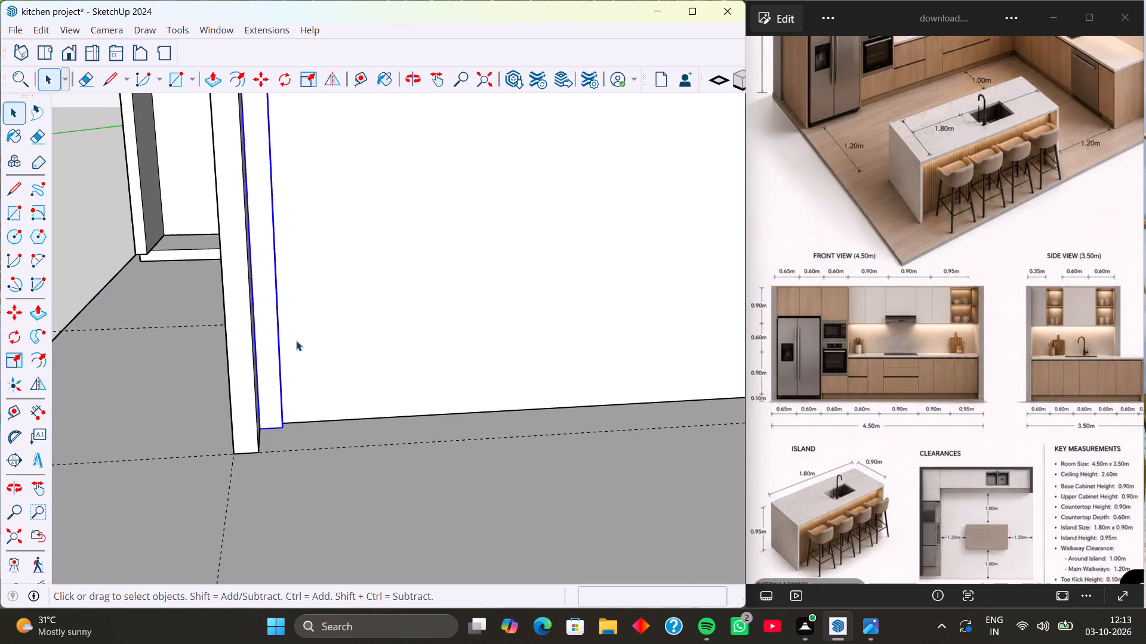
pyautogui.scroll(-6, 294, 325)
pyautogui.moveTo(312, 339); pyautogui.dragTo(270, 349, button='middle')
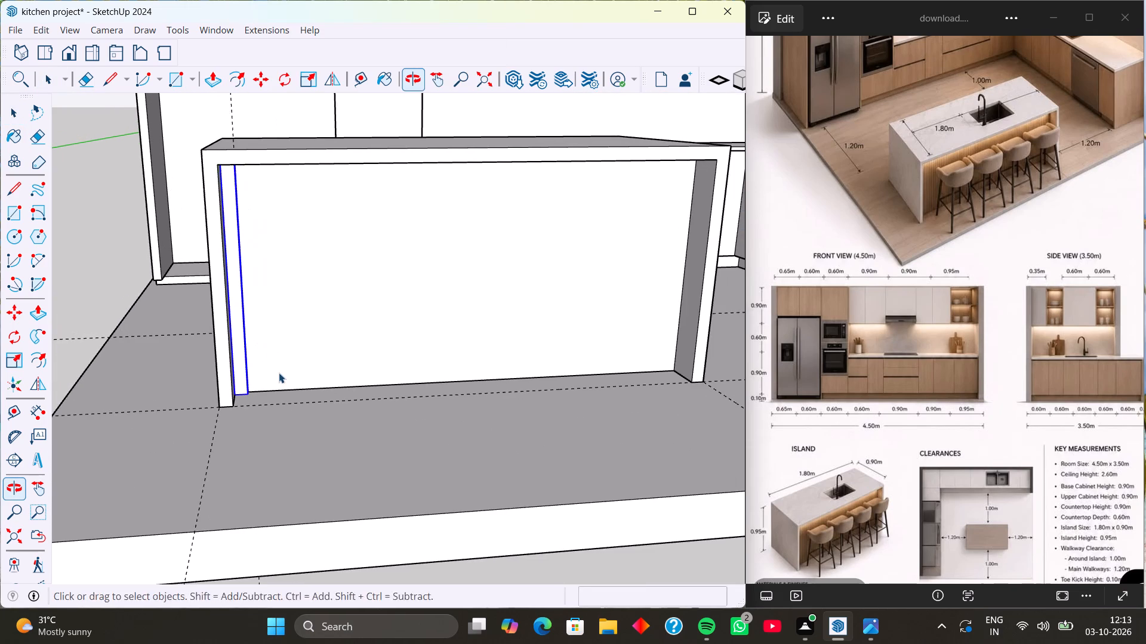
pyautogui.moveTo(279, 373); pyautogui.dragTo(290, 371, button='middle')
pyautogui.scroll(3, 271, 384)
pyautogui.moveTo(269, 384); pyautogui.dragTo(242, 382, button='middle')
pyautogui.scroll(6, 243, 398)
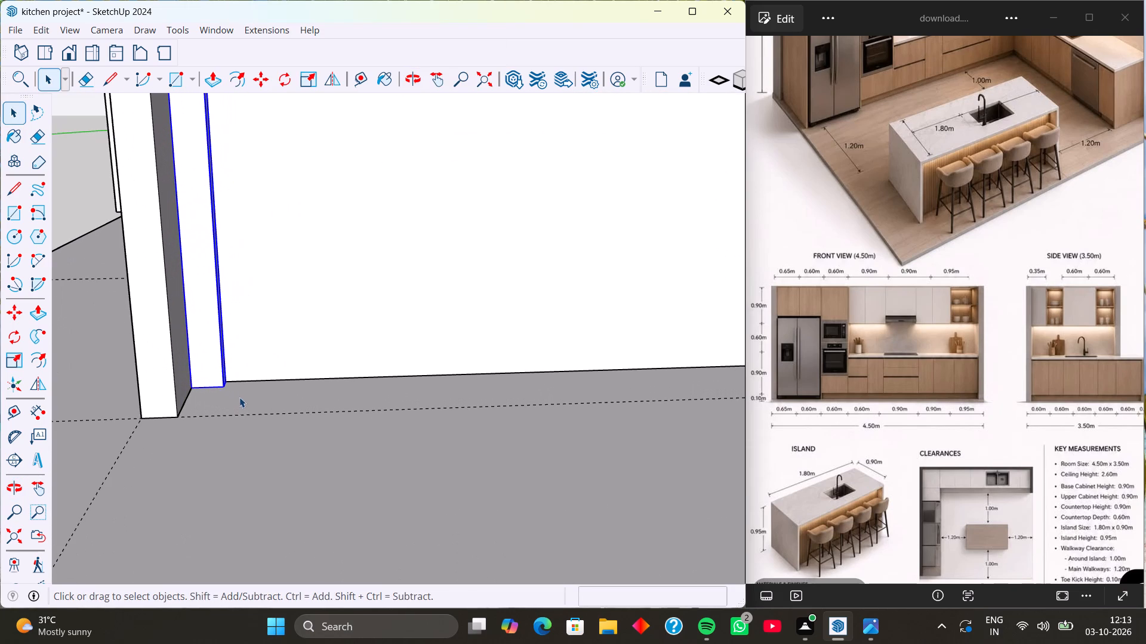
pyautogui.press('m')
pyautogui.scroll(9, 234, 388)
pyautogui.moveTo(234, 388); pyautogui.dragTo(209, 391, button='middle')
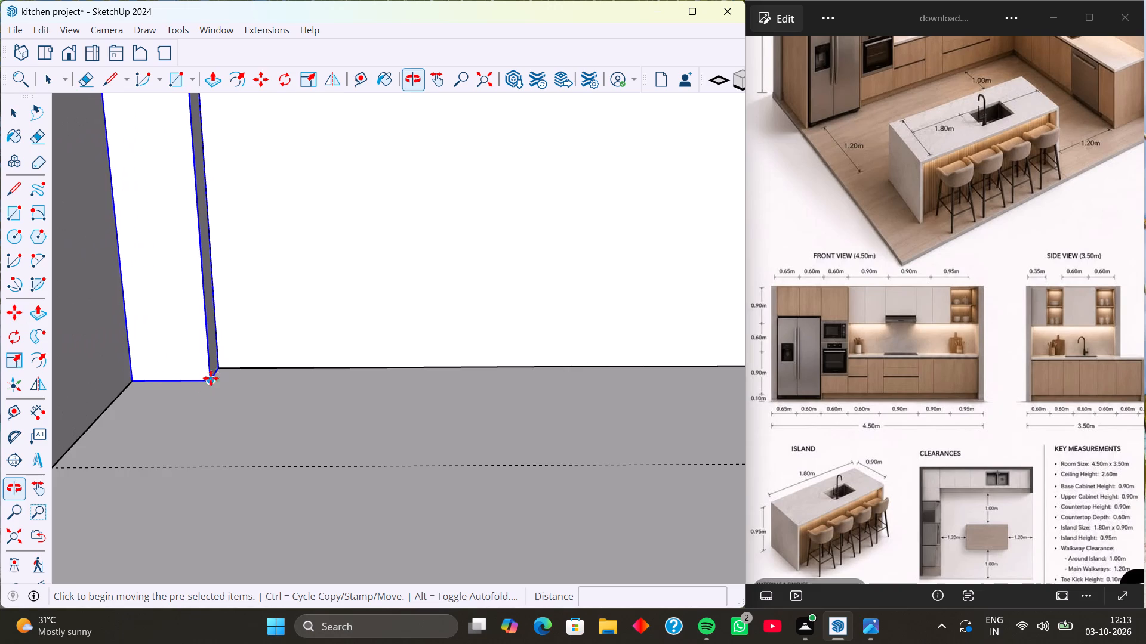
pyautogui.scroll(8, 215, 370)
pyautogui.click(218, 366)
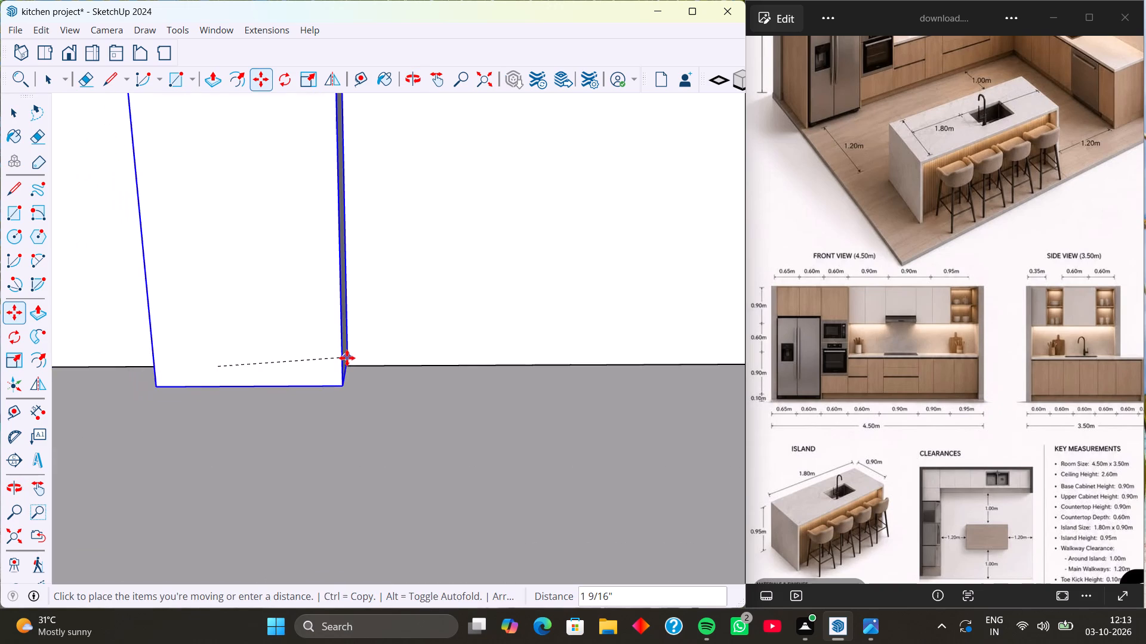
pyautogui.press('Left')
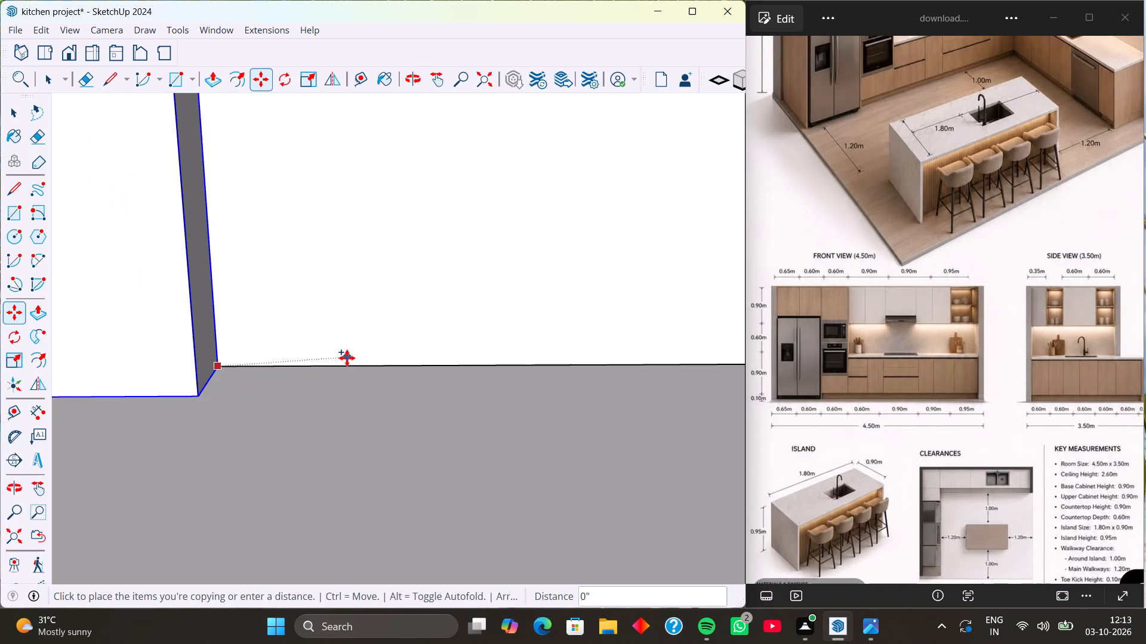
pyautogui.press('Right')
pyautogui.scroll(-8, 436, 360)
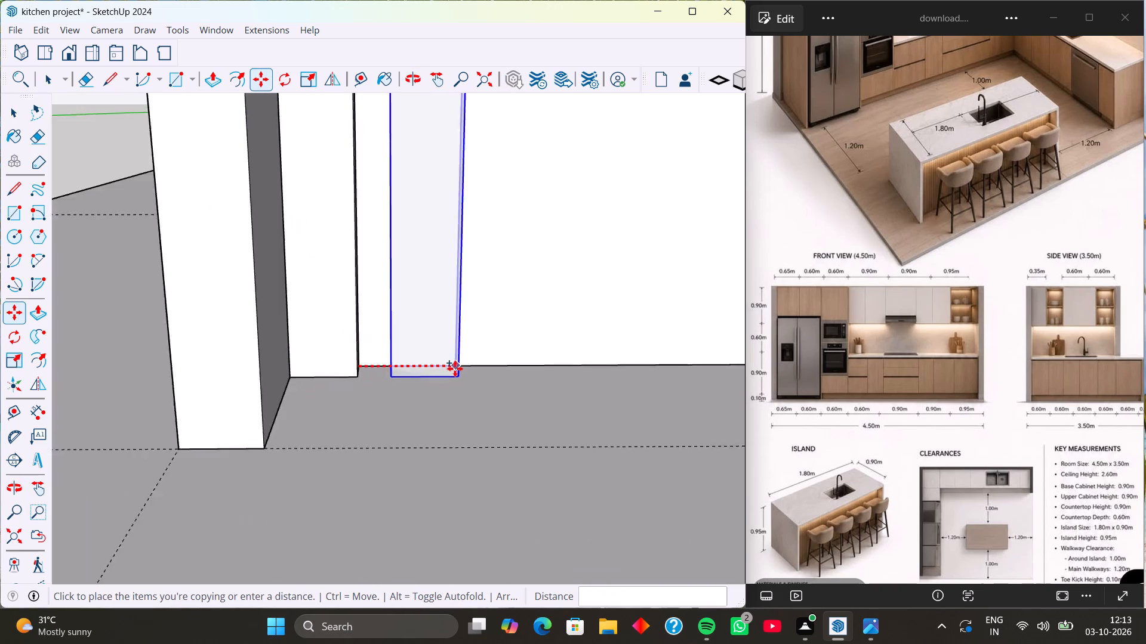
pyautogui.scroll(-7, 455, 369)
pyautogui.keyDown('shift'); pyautogui.moveTo(464, 361); pyautogui.dragTo(101, 413, button='middle'); pyautogui.keyUp('shift')
pyautogui.keyDown('shift'); pyautogui.moveTo(458, 389); pyautogui.dragTo(53, 383, button='middle'); pyautogui.keyUp('shift')
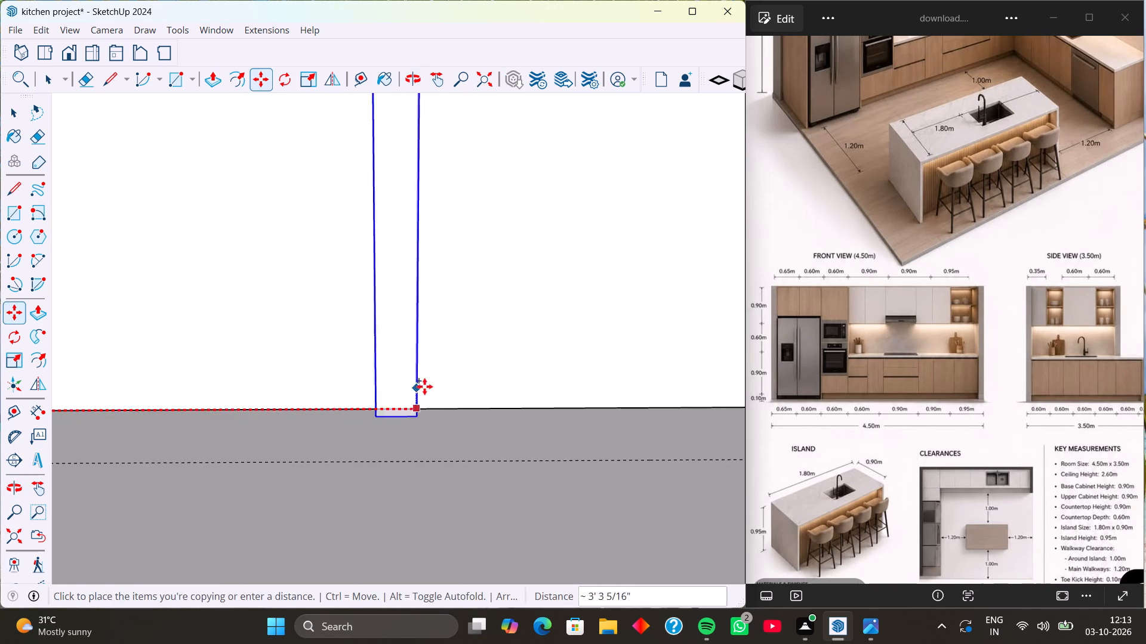
pyautogui.keyDown('shift'); pyautogui.moveTo(395, 383); pyautogui.dragTo(13, 378, button='middle'); pyautogui.keyUp('shift')
pyautogui.keyDown('shift'); pyautogui.moveTo(363, 393); pyautogui.dragTo(113, 379, button='middle'); pyautogui.keyUp('shift')
pyautogui.scroll(12, 361, 385)
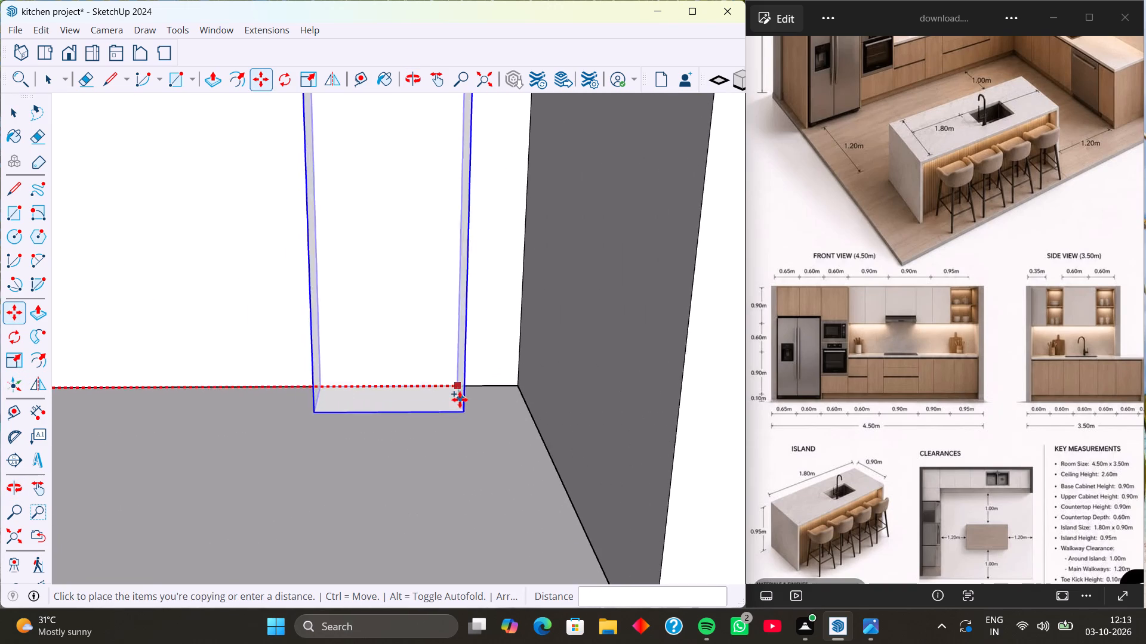
pyautogui.scroll(5, 460, 400)
pyautogui.scroll(3, 508, 392)
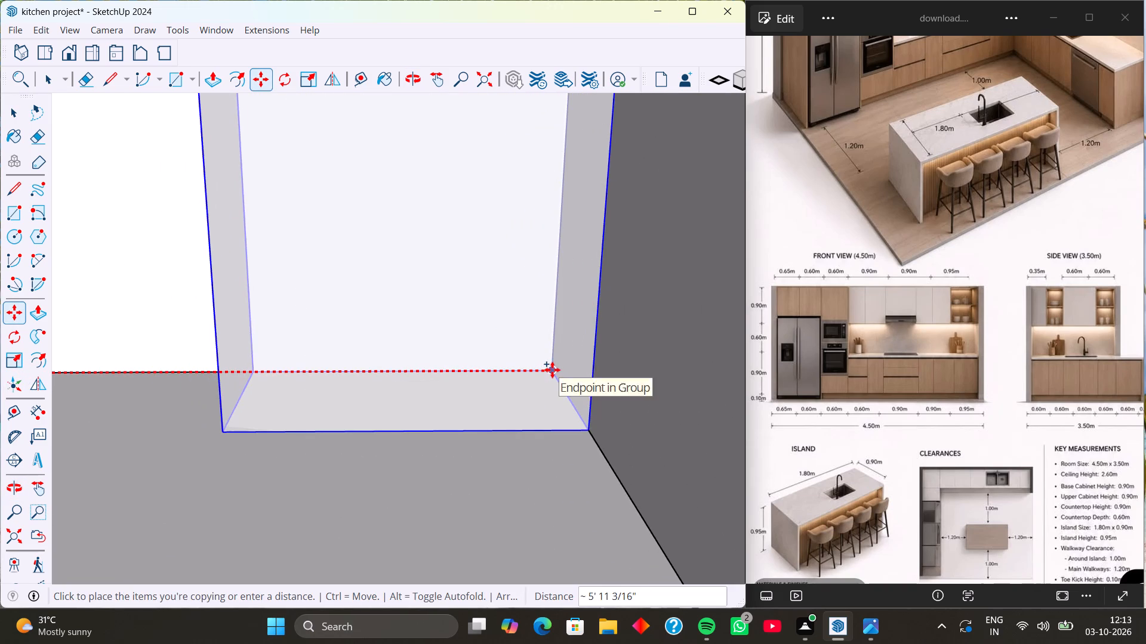
pyautogui.click(552, 370)
# Divide the copy distance into 10 equal spaces to array the vertical strips across the island's recessed face.
pyautogui.scroll(-19, 330, 395)
pyautogui.keyDown('shift'); pyautogui.moveTo(178, 393); pyautogui.dragTo(366, 419, button='middle'); pyautogui.keyUp('shift')
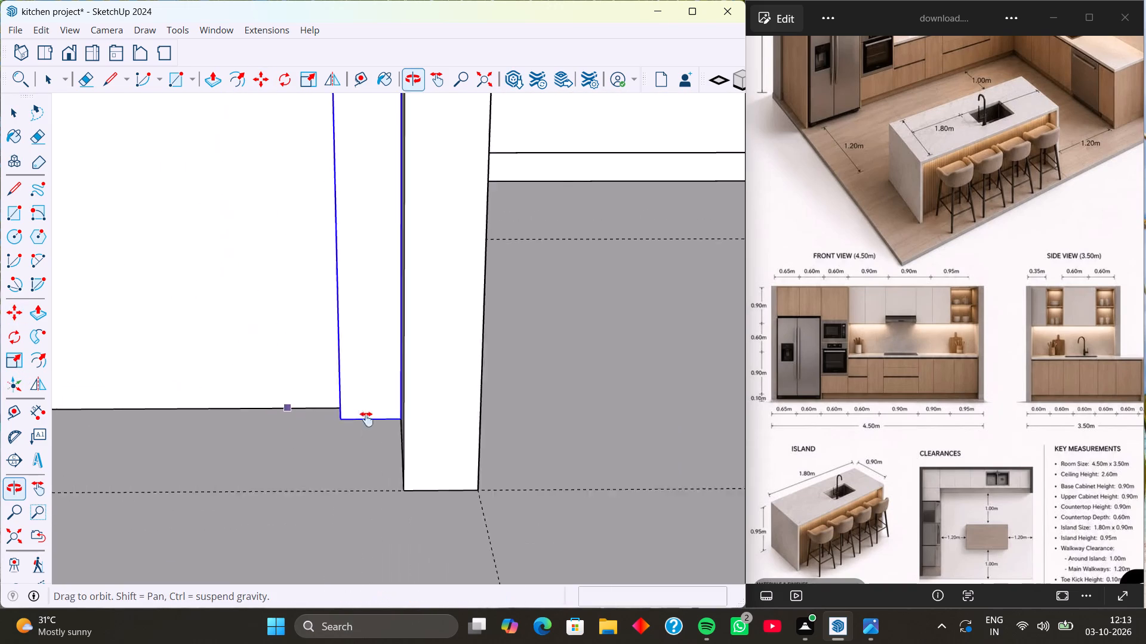
pyautogui.keyDown('shift'); pyautogui.moveTo(366, 419); pyautogui.dragTo(416, 426, button='middle'); pyautogui.keyUp('shift')
pyautogui.scroll(-10, 317, 417)
pyautogui.keyDown('shift'); pyautogui.moveTo(211, 366); pyautogui.dragTo(413, 404, button='middle'); pyautogui.keyUp('shift')
pyautogui.scroll(-9, 341, 390)
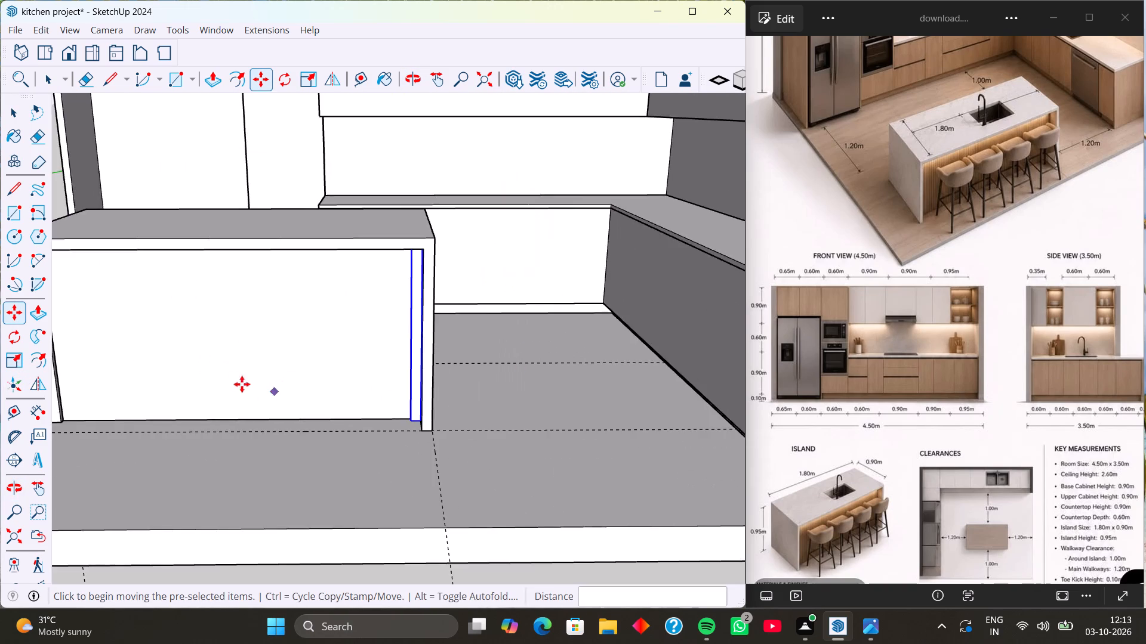
pyautogui.keyDown('shift'); pyautogui.moveTo(239, 382); pyautogui.dragTo(361, 345, button='middle'); pyautogui.keyUp('shift')
pyautogui.moveTo(361, 344); pyautogui.dragTo(359, 330, button='middle')
pyautogui.write('10/')
pyautogui.press('Return')
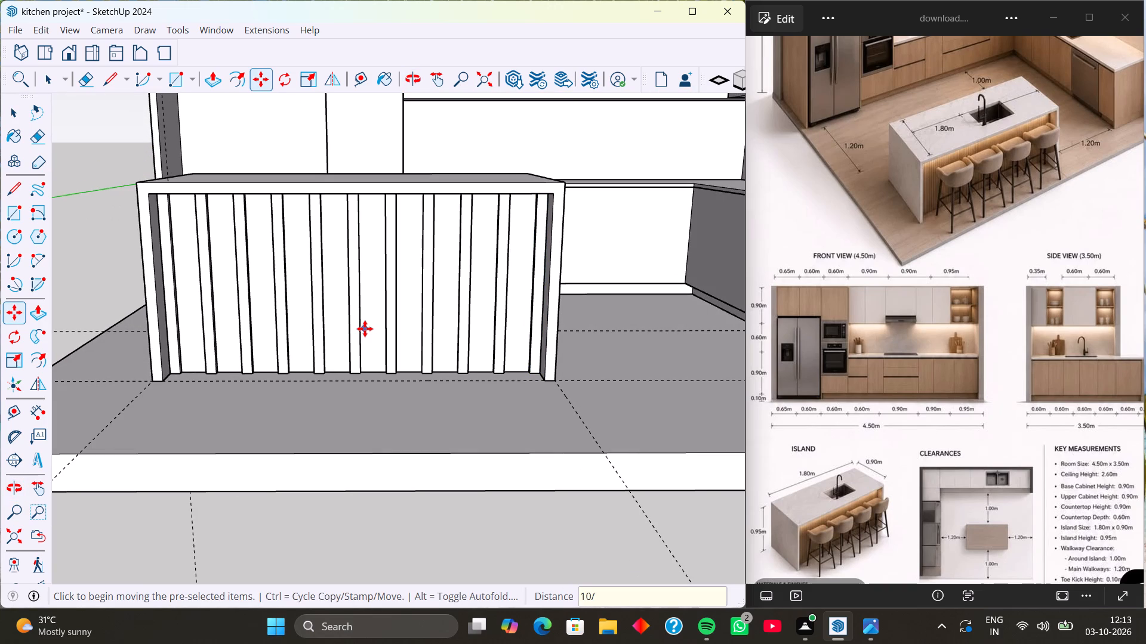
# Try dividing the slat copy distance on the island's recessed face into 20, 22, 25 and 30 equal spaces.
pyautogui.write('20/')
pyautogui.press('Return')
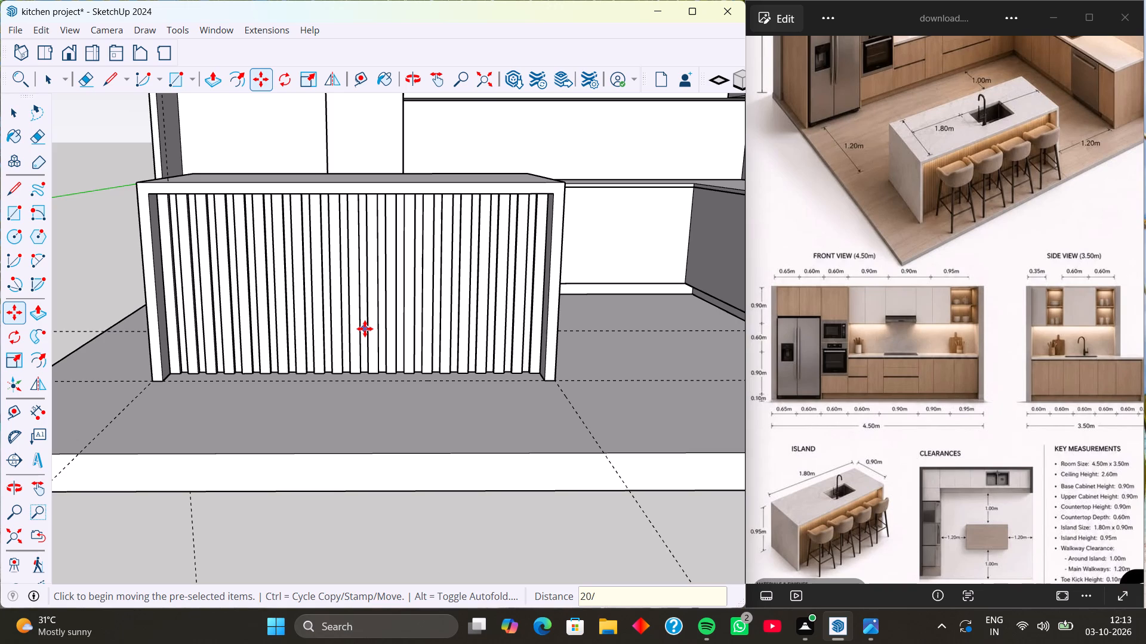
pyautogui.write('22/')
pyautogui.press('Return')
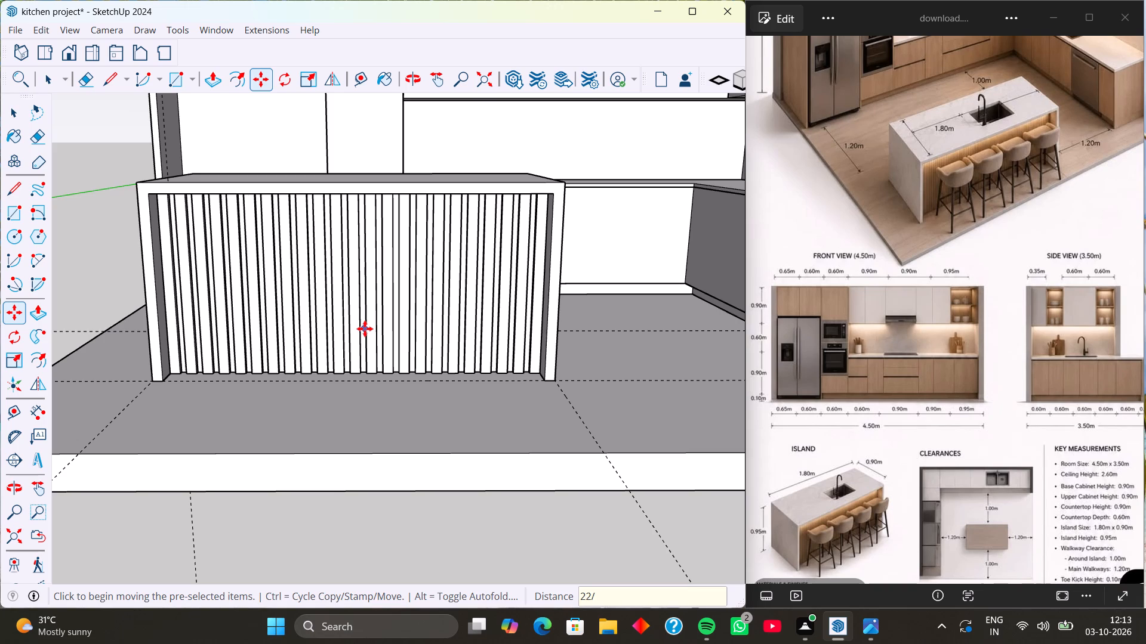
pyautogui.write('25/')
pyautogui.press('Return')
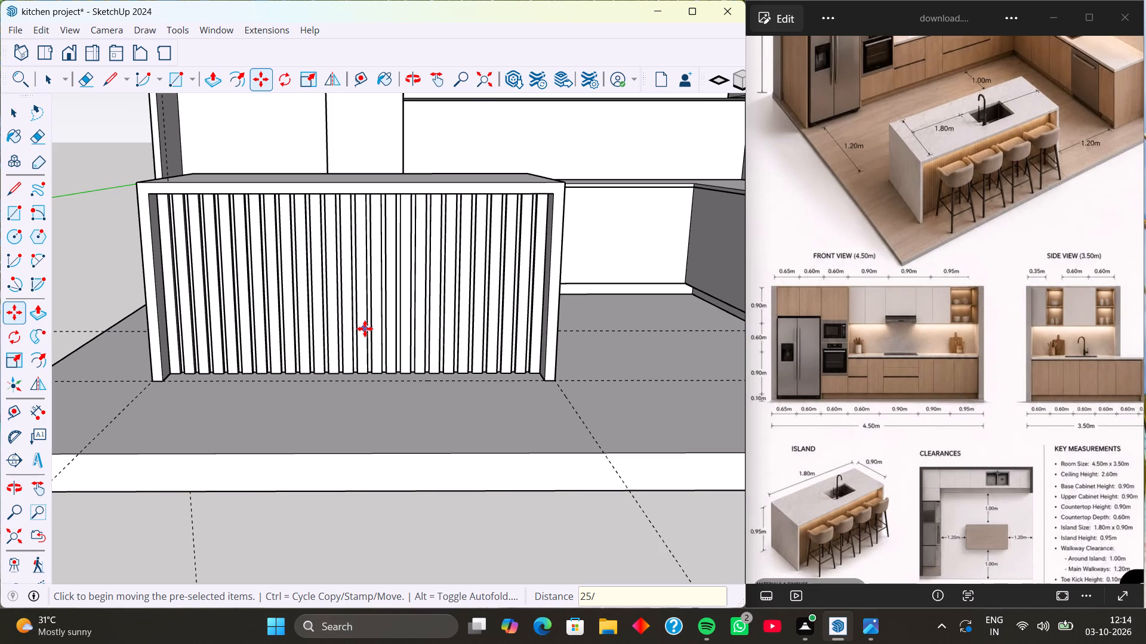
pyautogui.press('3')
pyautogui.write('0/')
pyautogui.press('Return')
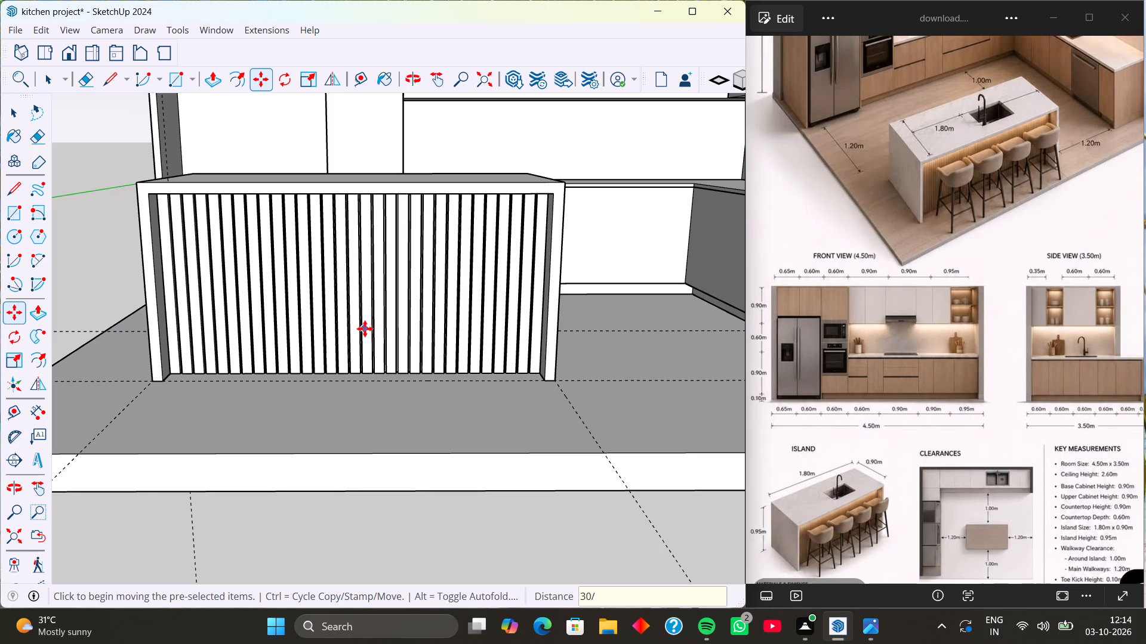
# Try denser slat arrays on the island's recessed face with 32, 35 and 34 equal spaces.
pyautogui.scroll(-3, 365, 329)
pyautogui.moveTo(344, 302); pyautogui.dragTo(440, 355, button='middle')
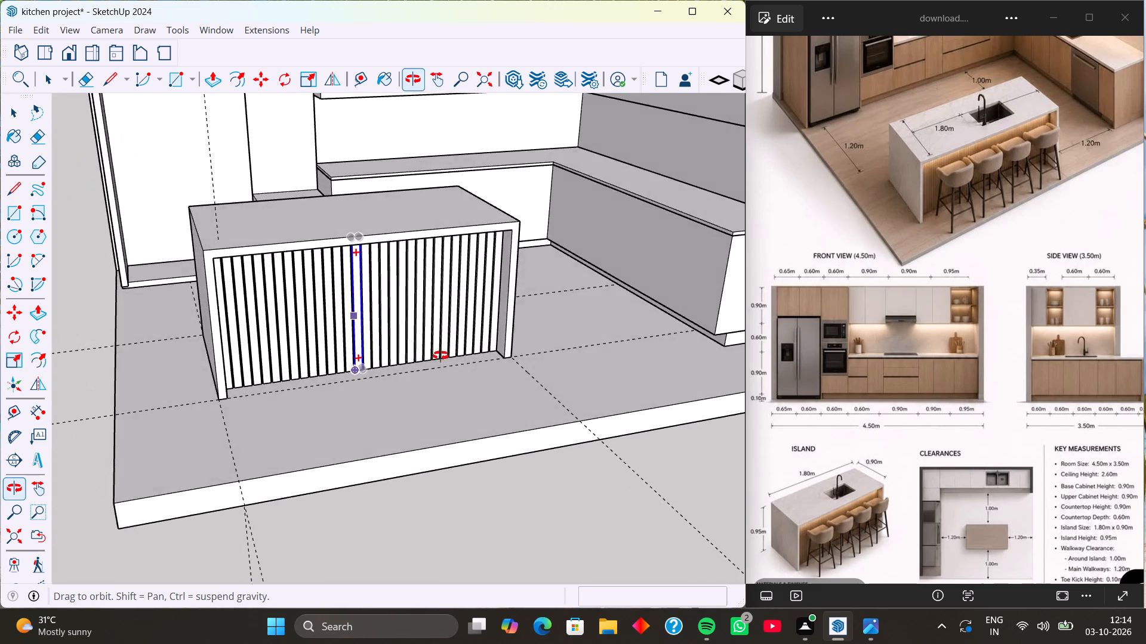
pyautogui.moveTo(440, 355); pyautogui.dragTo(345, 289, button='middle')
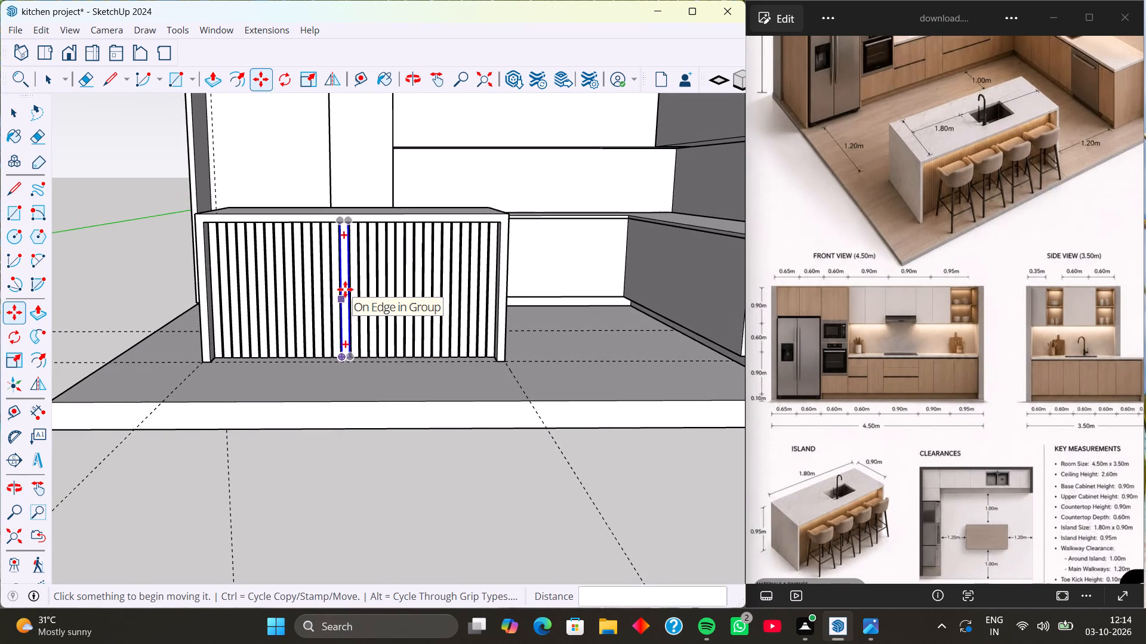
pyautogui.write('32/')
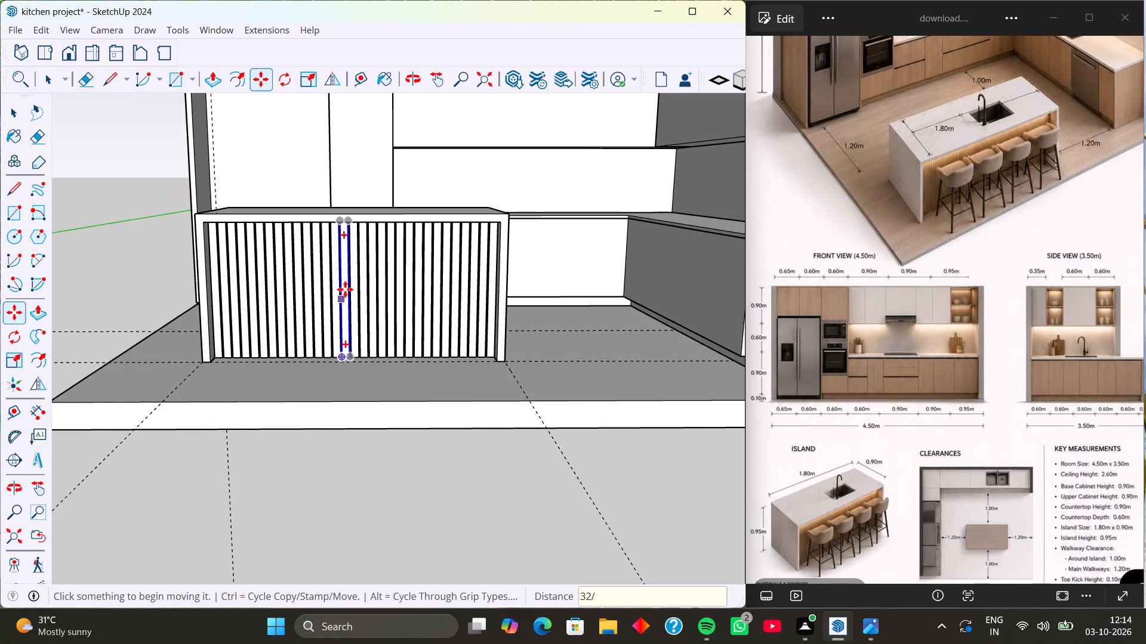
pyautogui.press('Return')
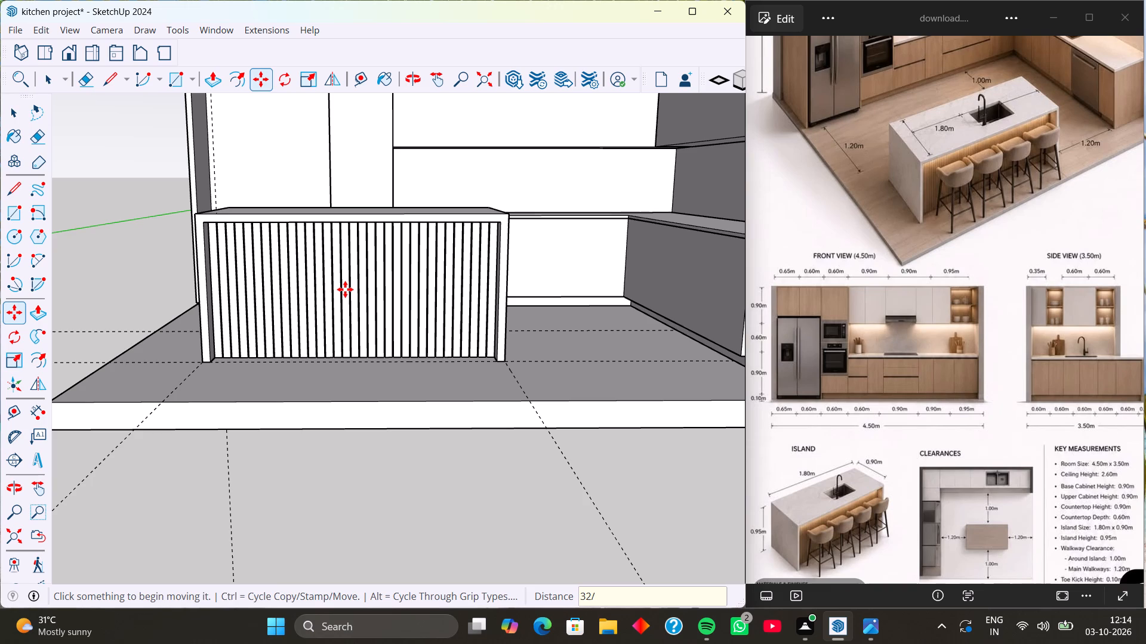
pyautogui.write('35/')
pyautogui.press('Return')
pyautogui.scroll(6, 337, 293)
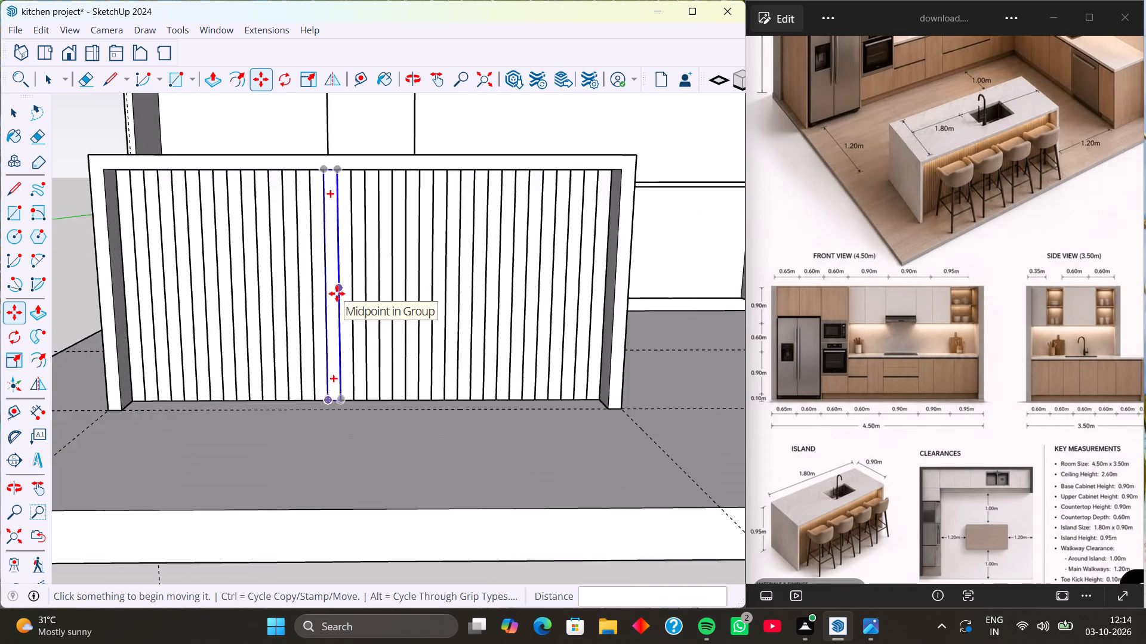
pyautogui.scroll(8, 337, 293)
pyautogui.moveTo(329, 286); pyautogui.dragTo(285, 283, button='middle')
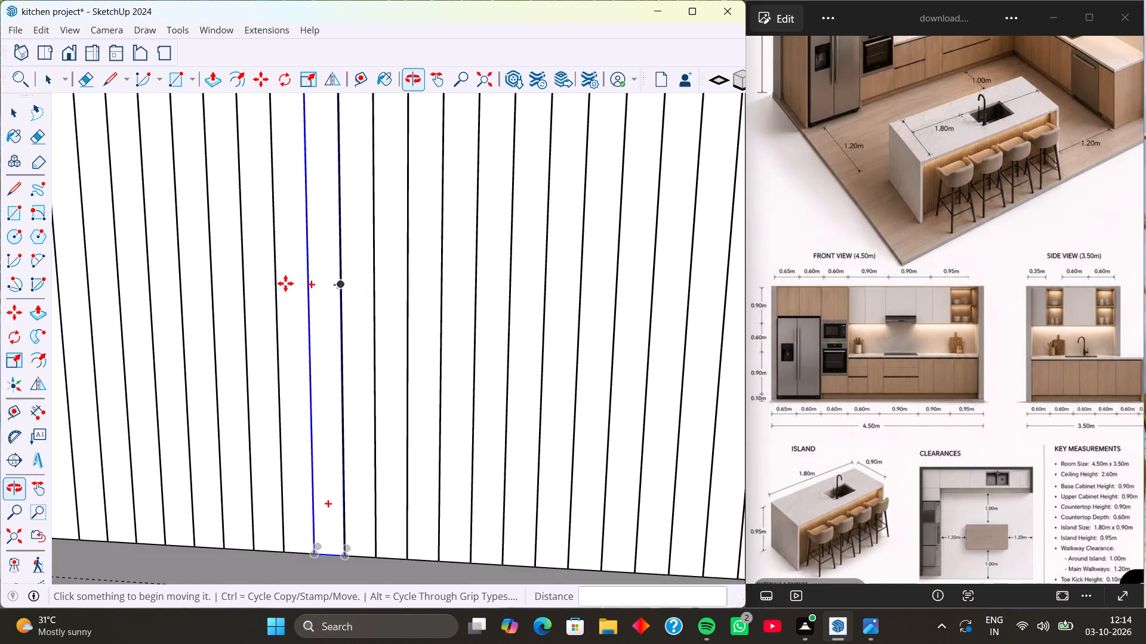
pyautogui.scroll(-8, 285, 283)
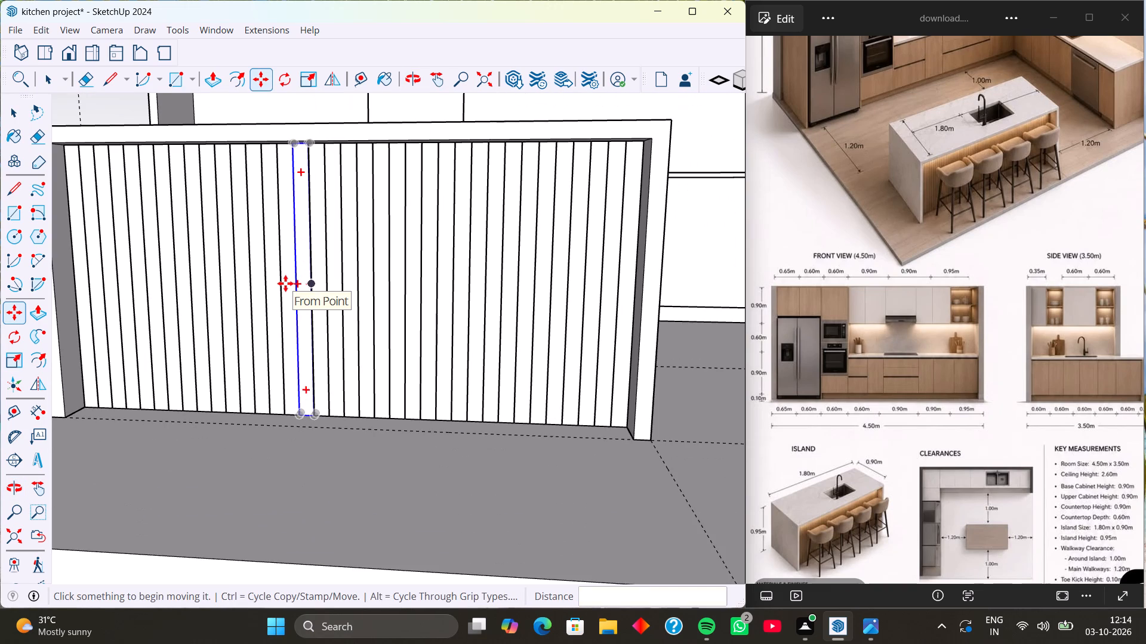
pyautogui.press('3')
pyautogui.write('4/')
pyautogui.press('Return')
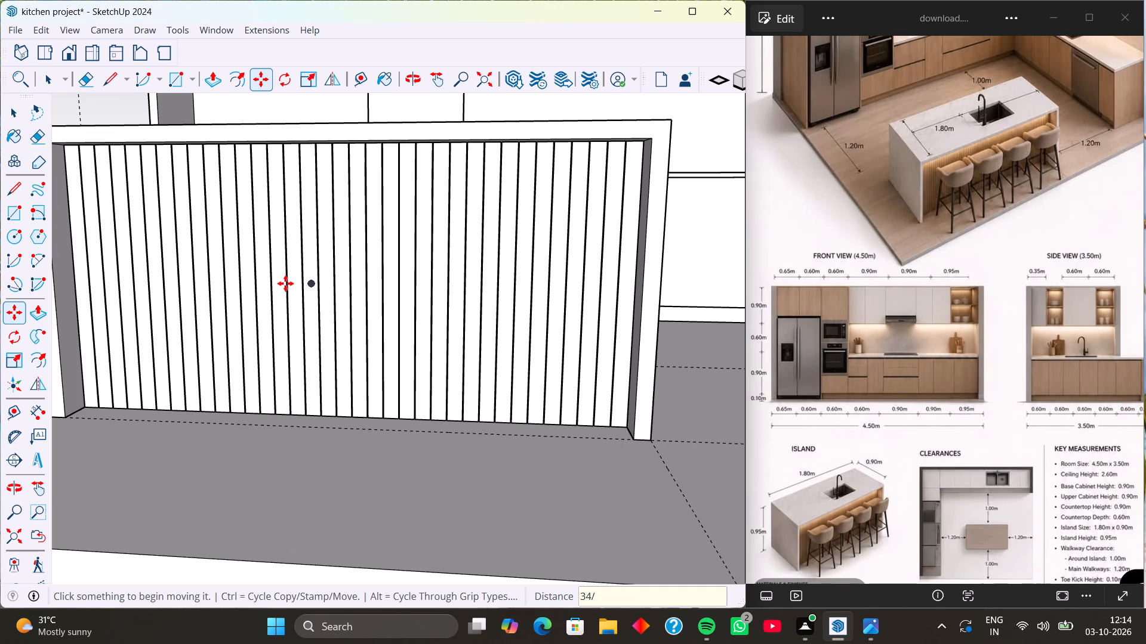
# Divide the slat copy distance into 33 equal spaces across the island's recessed face and finish the array.
pyautogui.write('33')
pyautogui.press('/')
pyautogui.press('Return')
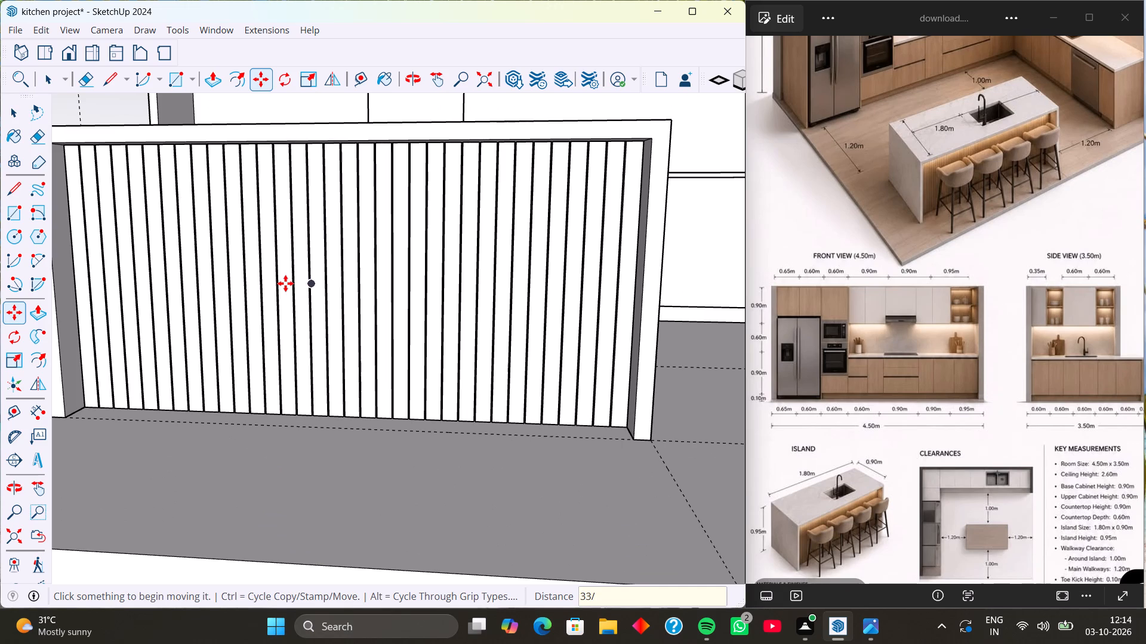
pyautogui.scroll(-11, 287, 289)
pyautogui.moveTo(361, 291); pyautogui.dragTo(439, 311, button='middle')
pyautogui.scroll(3, 313, 288)
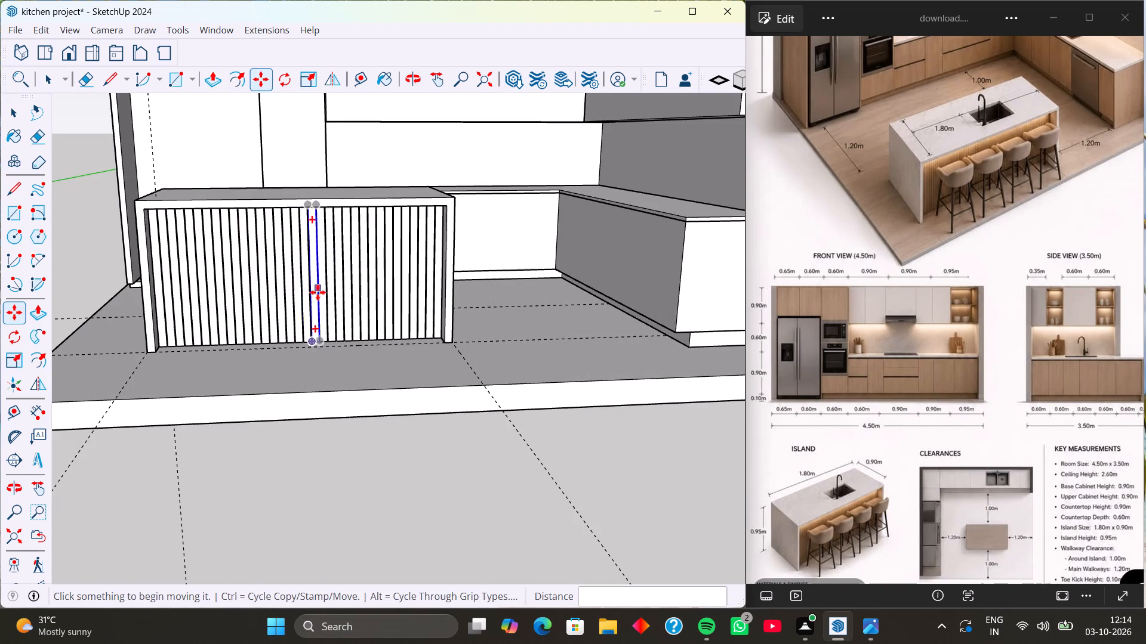
pyautogui.press('space')
pyautogui.scroll(-6, 297, 302)
pyautogui.moveTo(611, 479); pyautogui.dragTo(606, 473)
# Delete all the dashed guide lines in the model.
pyautogui.scroll(-5, 340, 290)
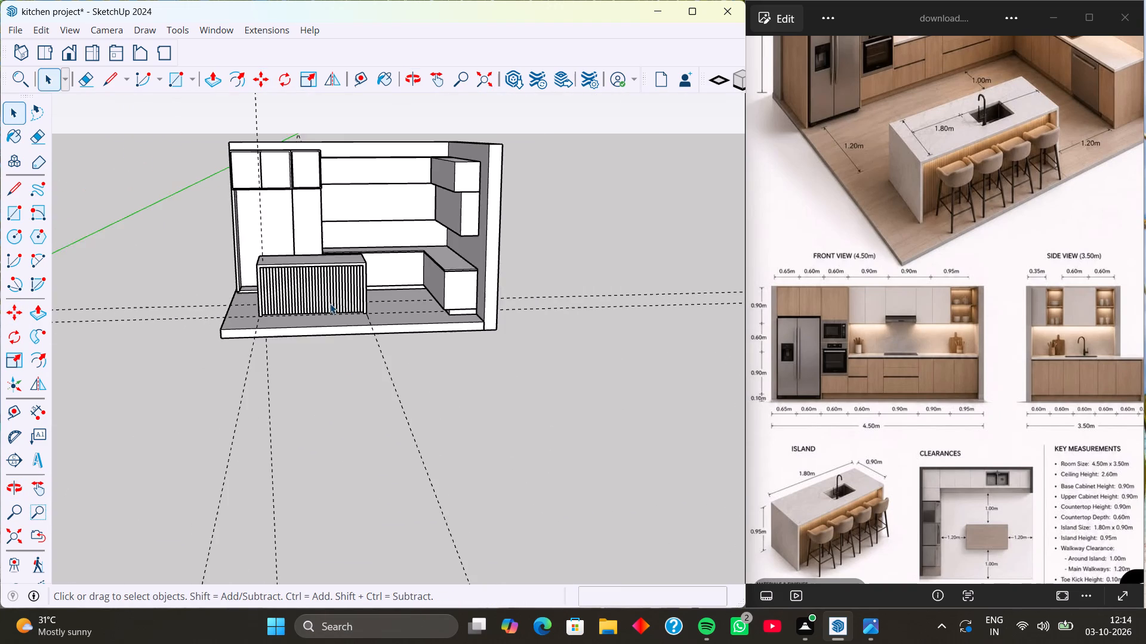
pyautogui.moveTo(330, 304); pyautogui.dragTo(335, 391, button='middle')
pyautogui.moveTo(355, 348); pyautogui.dragTo(397, 348, button='middle')
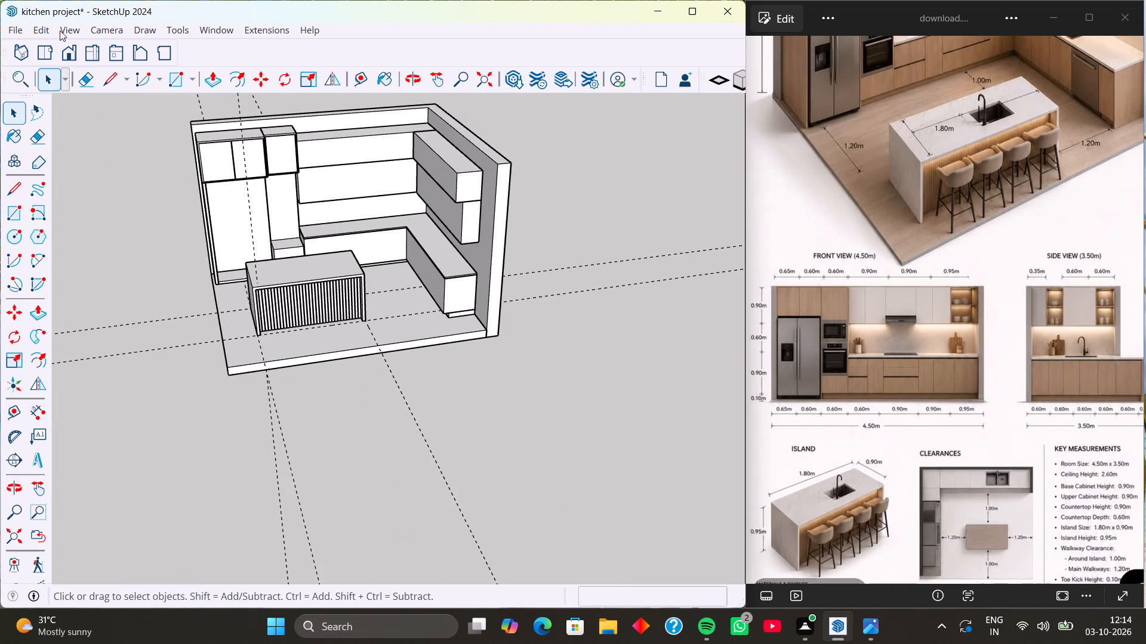
pyautogui.click(44, 27)
pyautogui.click(111, 177)
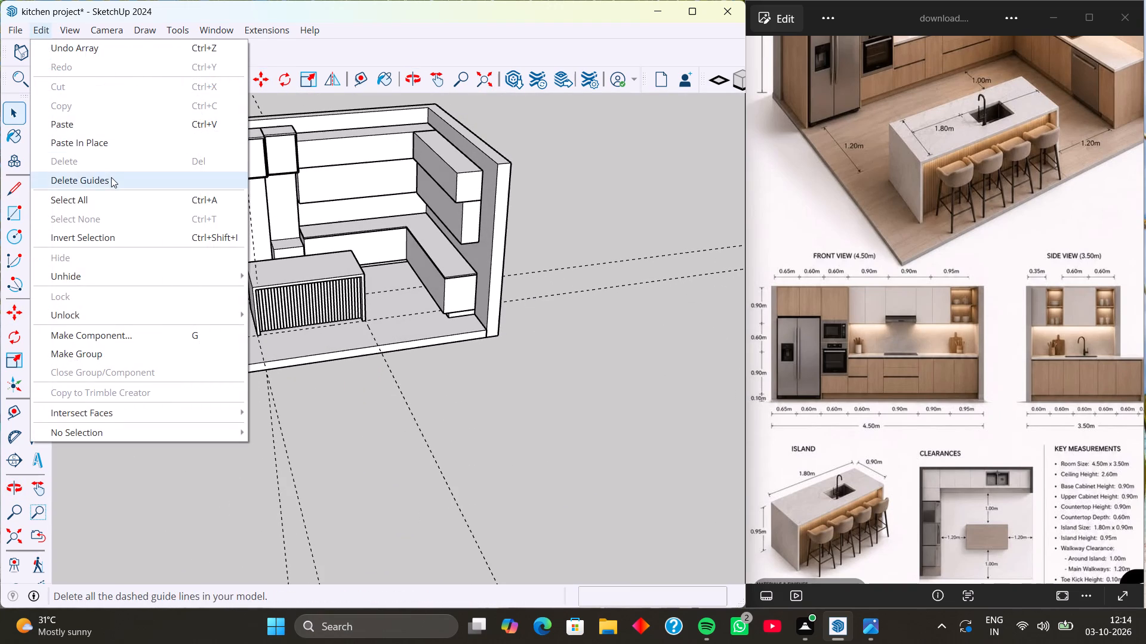
# Examine the overall kitchen model and the island's slatted seating side from several angles.
pyautogui.moveTo(233, 241); pyautogui.dragTo(172, 244, button='middle')
pyautogui.moveTo(322, 249); pyautogui.dragTo(417, 312, button='middle')
pyautogui.scroll(4, 358, 177)
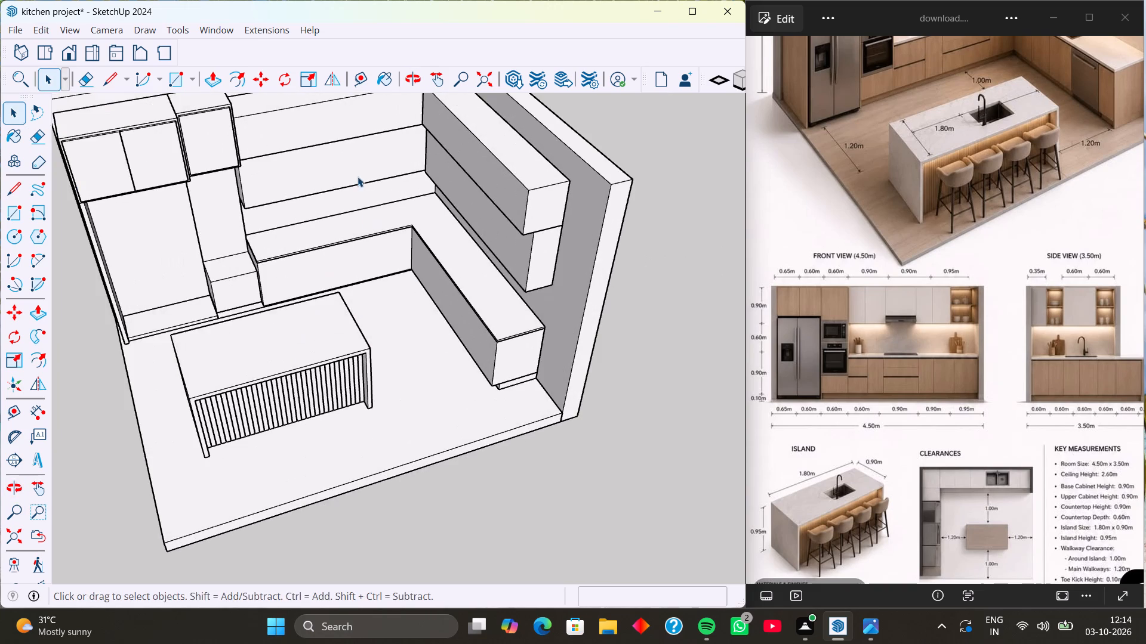
pyautogui.moveTo(366, 213); pyautogui.dragTo(369, 141, button='middle')
pyautogui.moveTo(415, 246); pyautogui.dragTo(417, 227, button='middle')
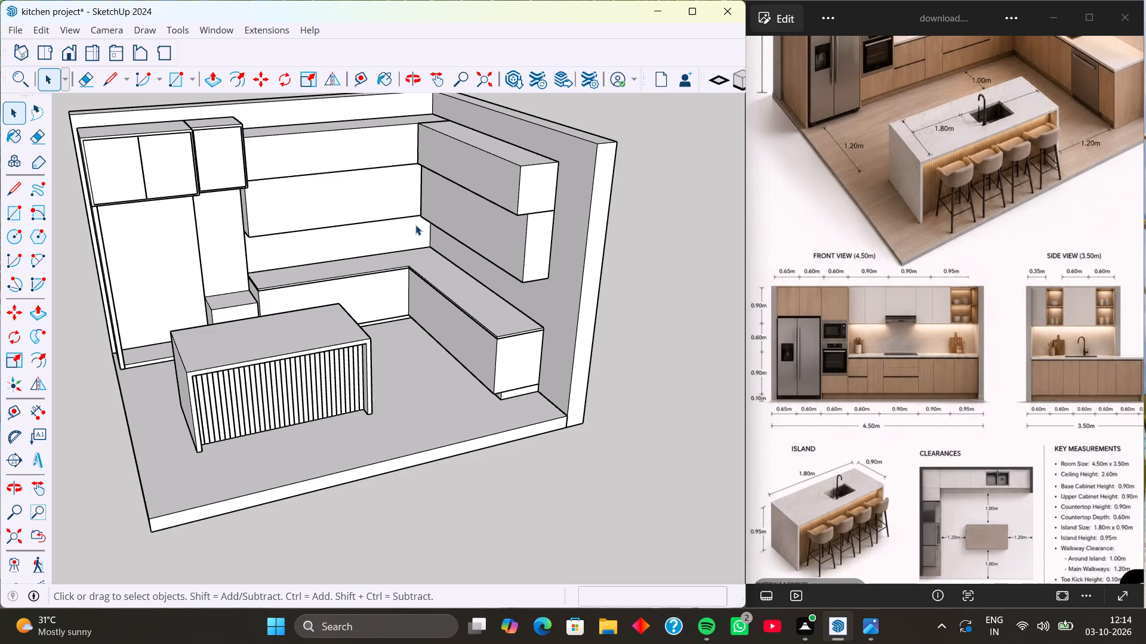
pyautogui.scroll(-4, 415, 225)
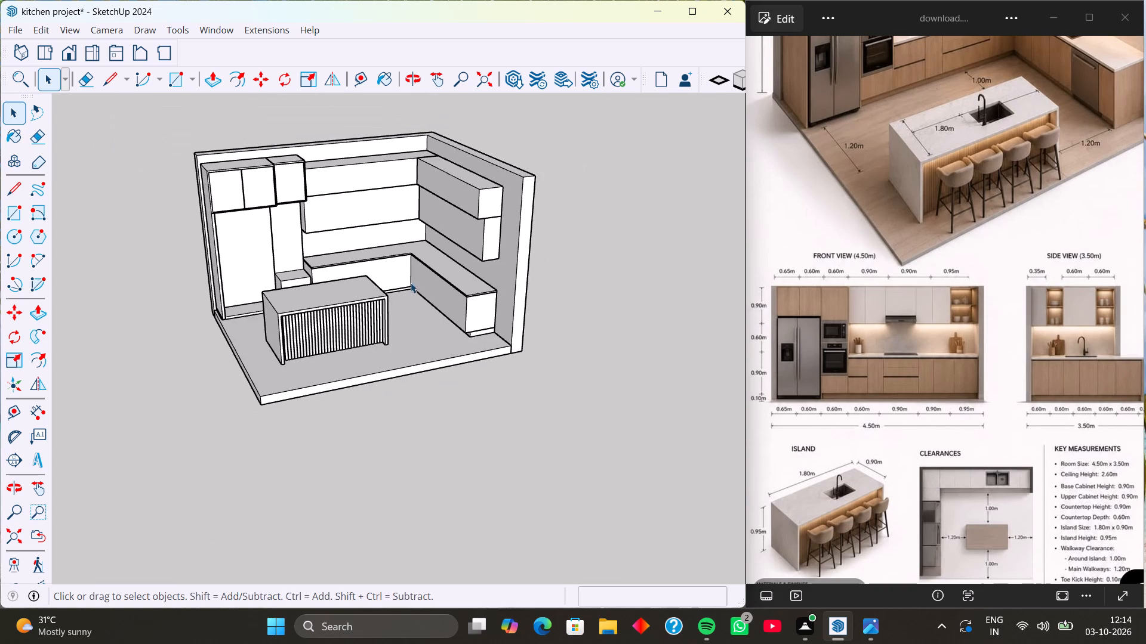
pyautogui.moveTo(411, 286); pyautogui.dragTo(392, 209, button='middle')
pyautogui.moveTo(329, 315); pyautogui.dragTo(272, 327, button='middle')
pyautogui.scroll(9, 289, 322)
pyautogui.moveTo(298, 326); pyautogui.dragTo(426, 405, button='middle')
pyautogui.moveTo(329, 346); pyautogui.dragTo(365, 345, button='middle')
pyautogui.moveTo(412, 346); pyautogui.dragTo(363, 337, button='middle')
pyautogui.middleClick(306, 332)
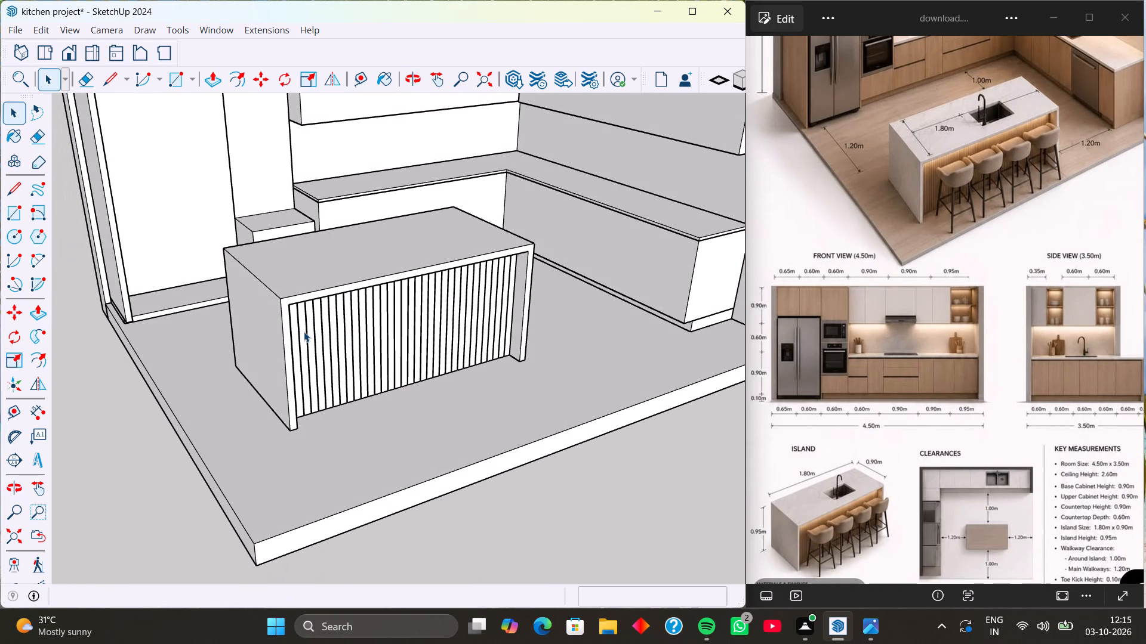
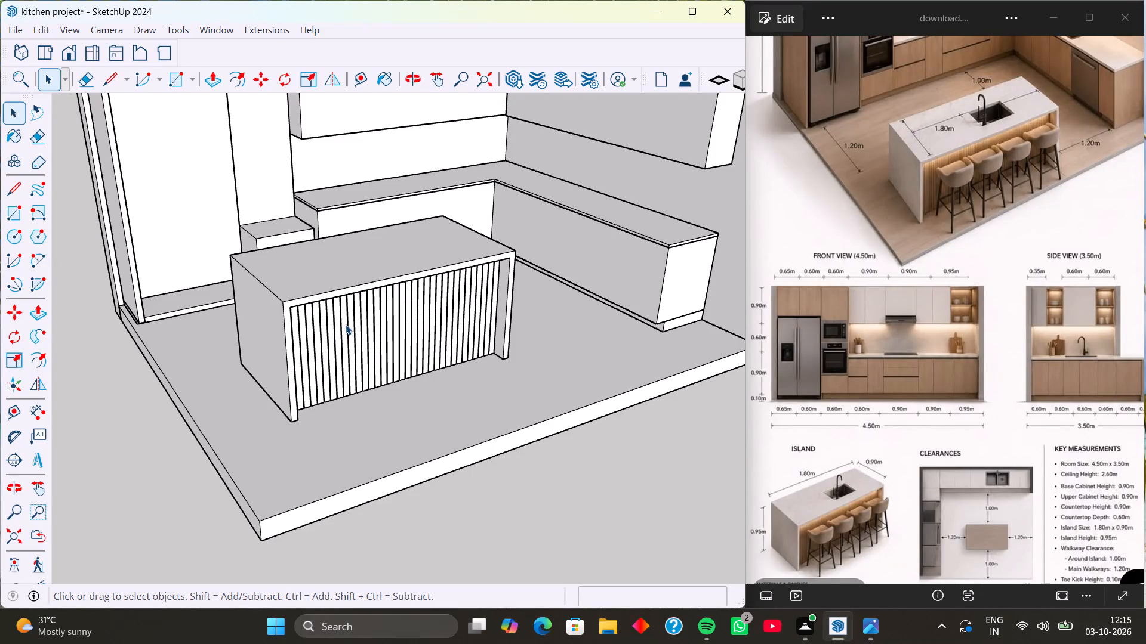
# Examine the kitchen model around the slatted island, then inspect the back wall's upper cabinets and countertop run up close.
pyautogui.scroll(-3, 353, 321)
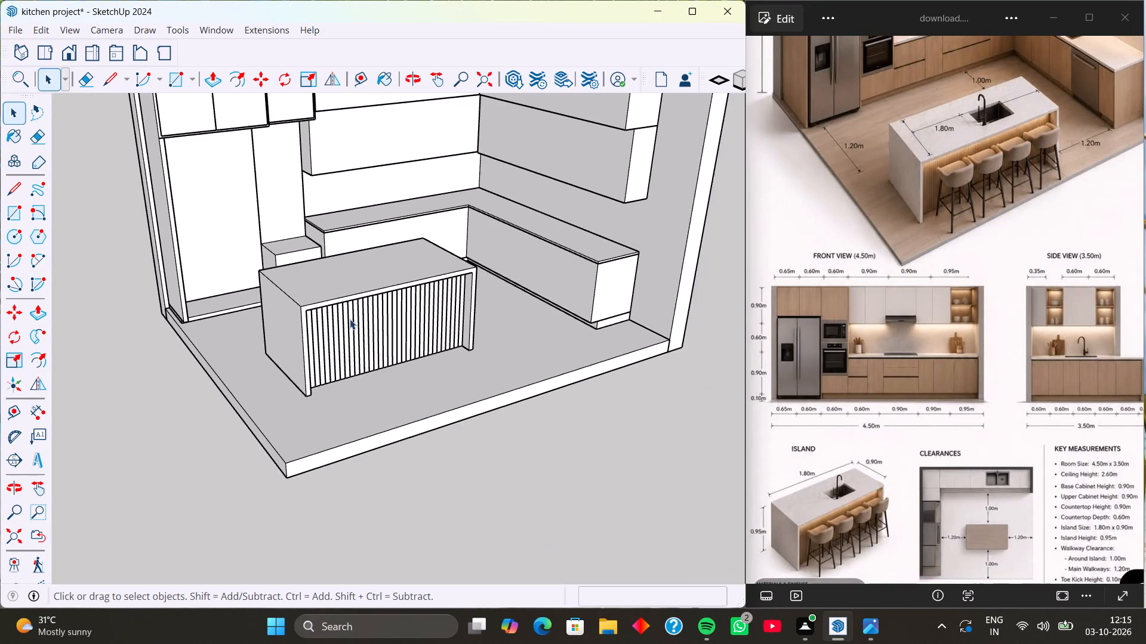
pyautogui.moveTo(365, 330); pyautogui.dragTo(405, 416, button='middle')
pyautogui.moveTo(353, 311); pyautogui.dragTo(285, 318, button='middle')
pyautogui.moveTo(480, 370); pyautogui.dragTo(403, 355, button='middle')
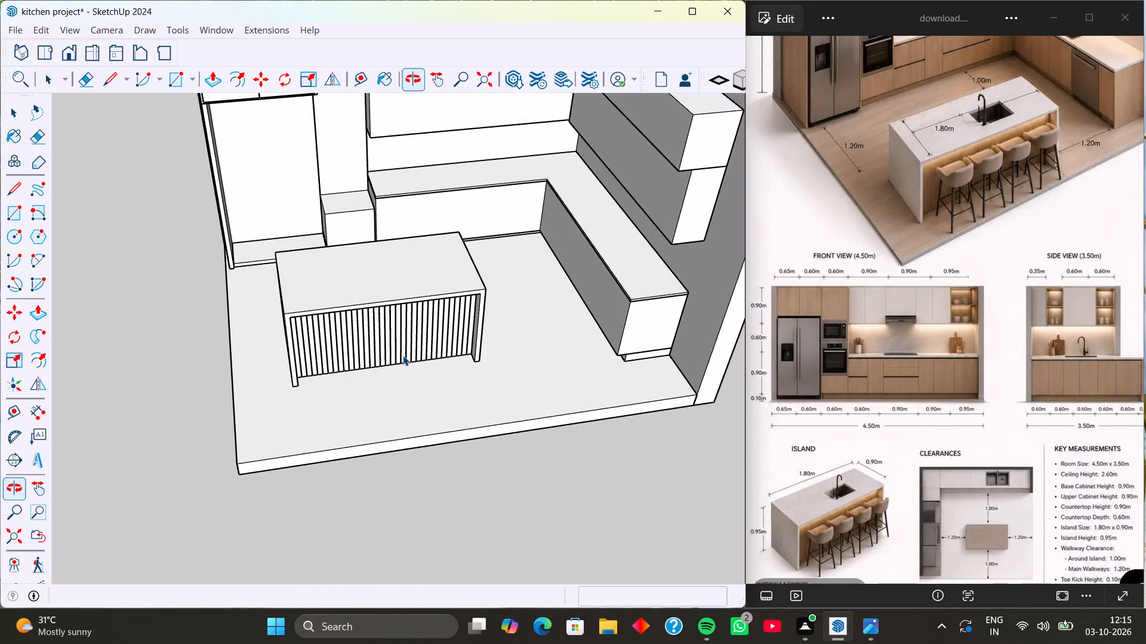
pyautogui.moveTo(403, 355); pyautogui.dragTo(386, 342, button='middle')
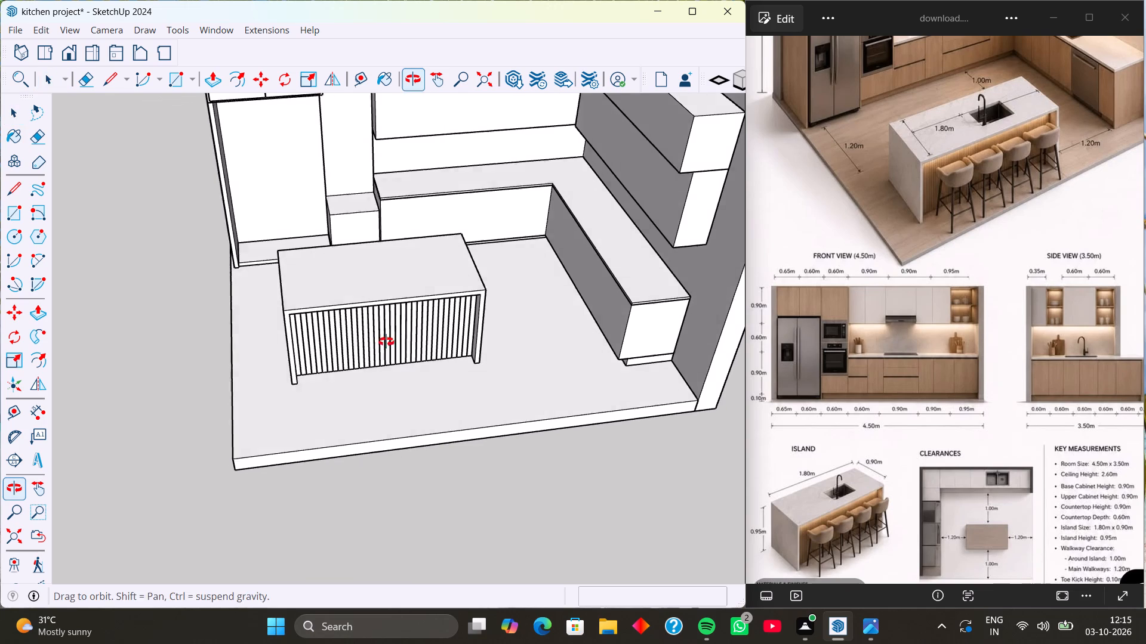
pyautogui.moveTo(386, 342); pyautogui.dragTo(378, 301, button='middle')
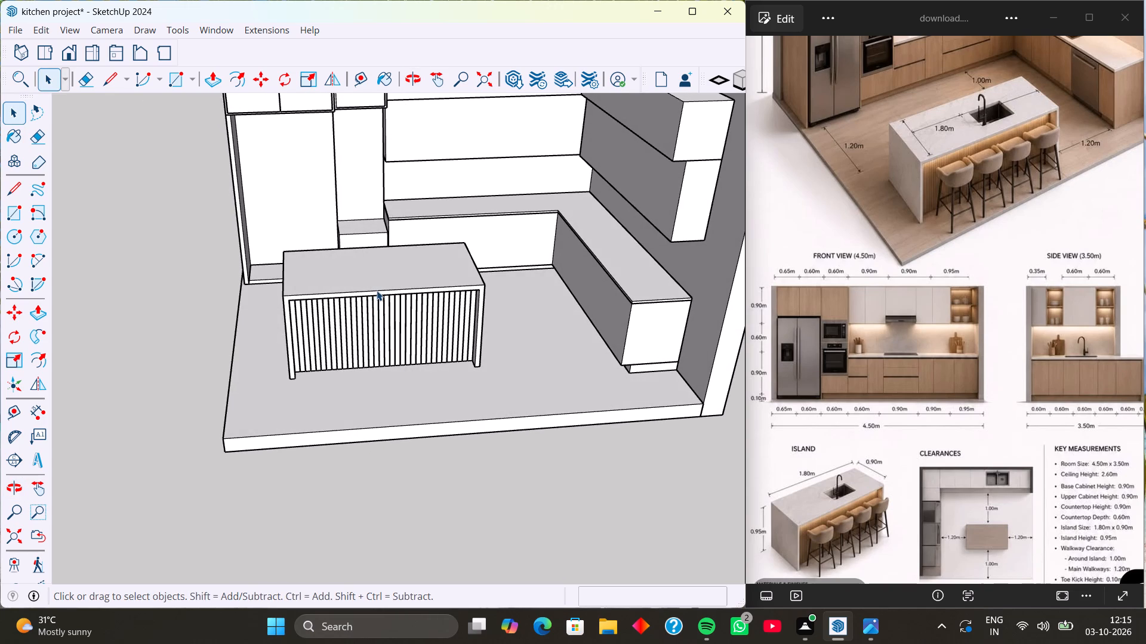
pyautogui.scroll(-3, 381, 286)
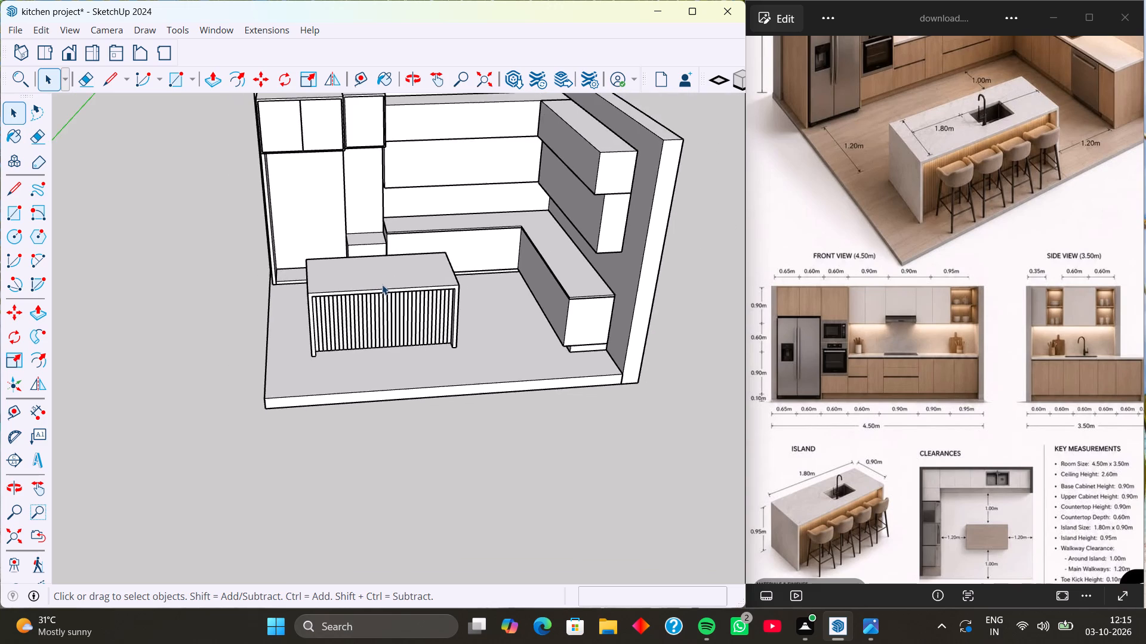
pyautogui.keyDown('shift'); pyautogui.moveTo(384, 281); pyautogui.dragTo(362, 380, button='middle'); pyautogui.keyUp('shift')
pyautogui.moveTo(415, 296); pyautogui.dragTo(418, 186, button='middle')
pyautogui.scroll(6, 408, 250)
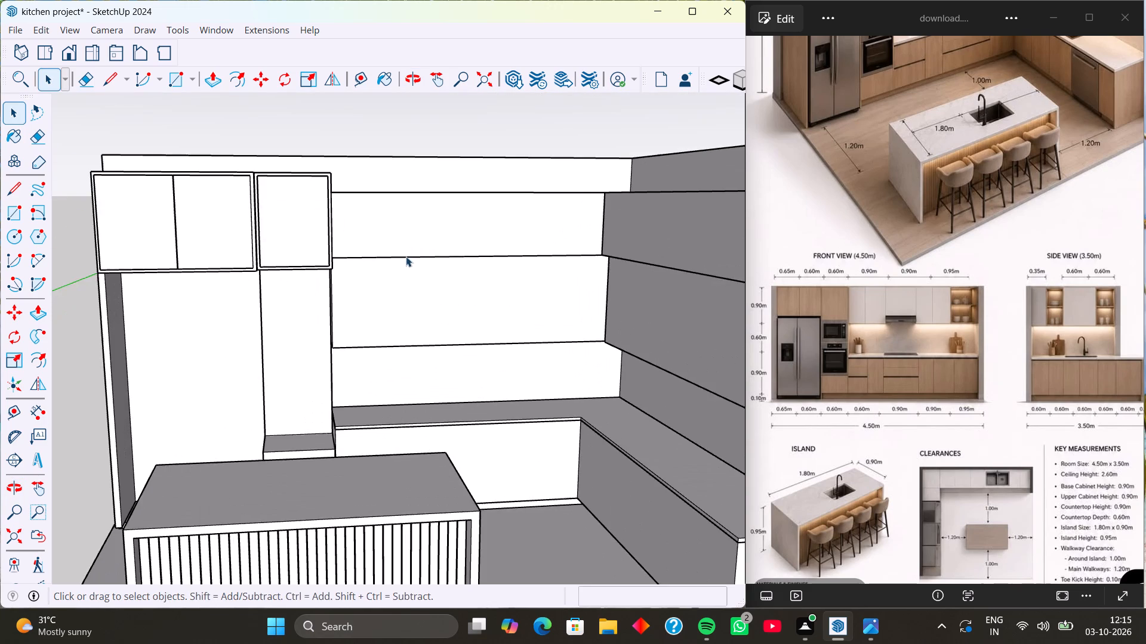
pyautogui.keyDown('shift'); pyautogui.moveTo(406, 256); pyautogui.dragTo(366, 302, button='middle'); pyautogui.keyUp('shift')
pyautogui.moveTo(366, 317); pyautogui.dragTo(380, 315, button='middle')
pyautogui.scroll(1, 366, 317)
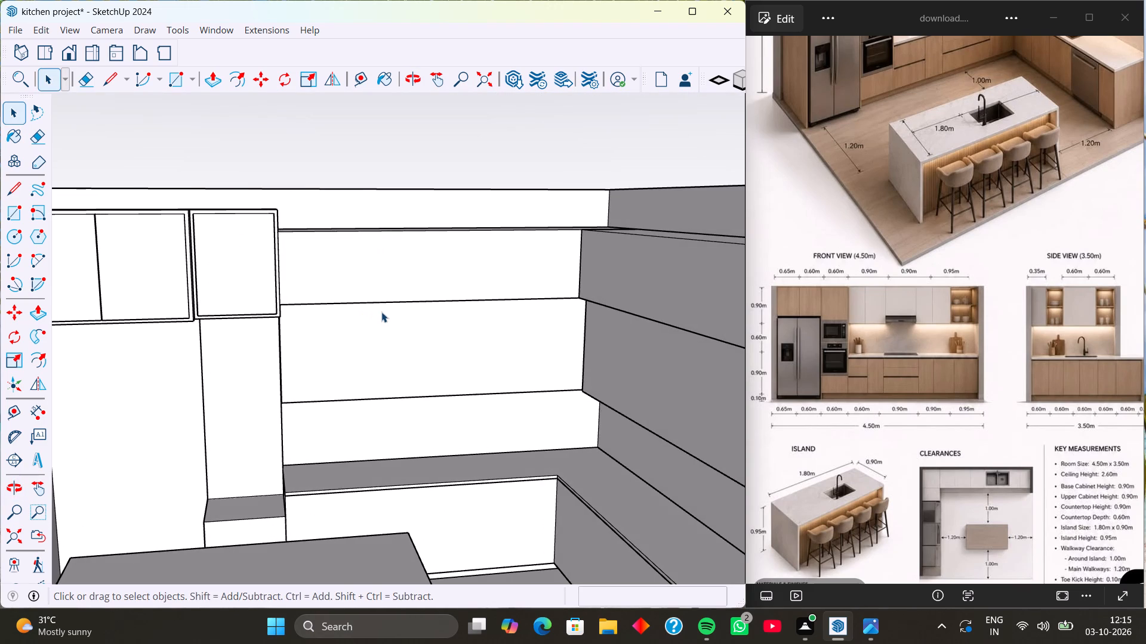
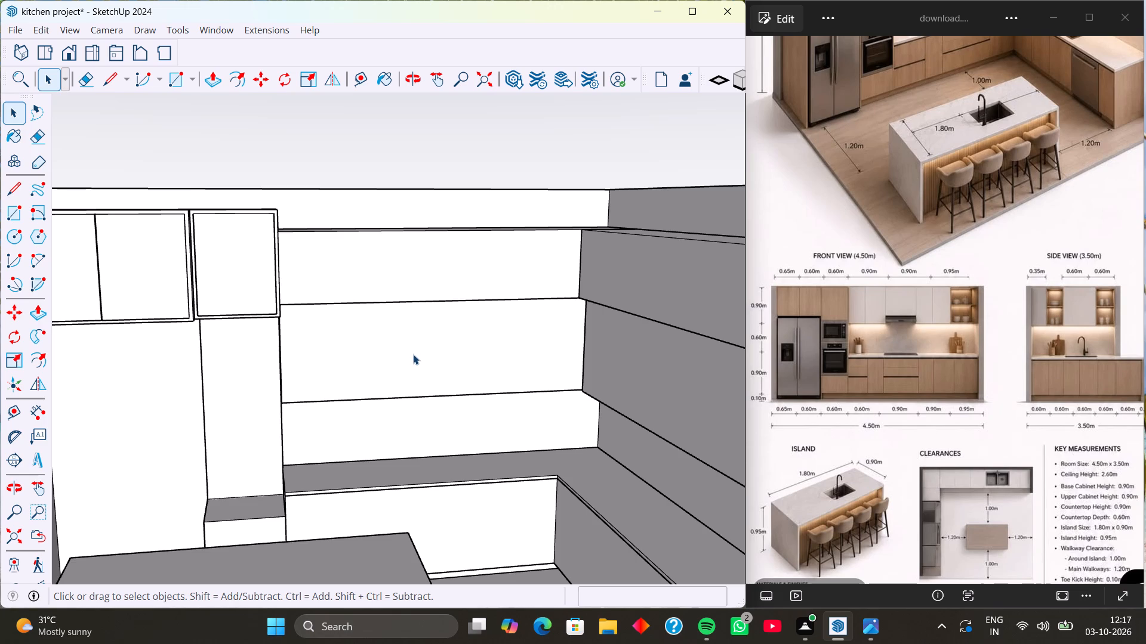
# Examine the kitchen model around the island and right-hand run, then the back wall's upper cabinets beside the tall unit.
pyautogui.scroll(-9, 412, 355)
pyautogui.moveTo(401, 379); pyautogui.dragTo(403, 455, button='middle')
pyautogui.scroll(8, 348, 340)
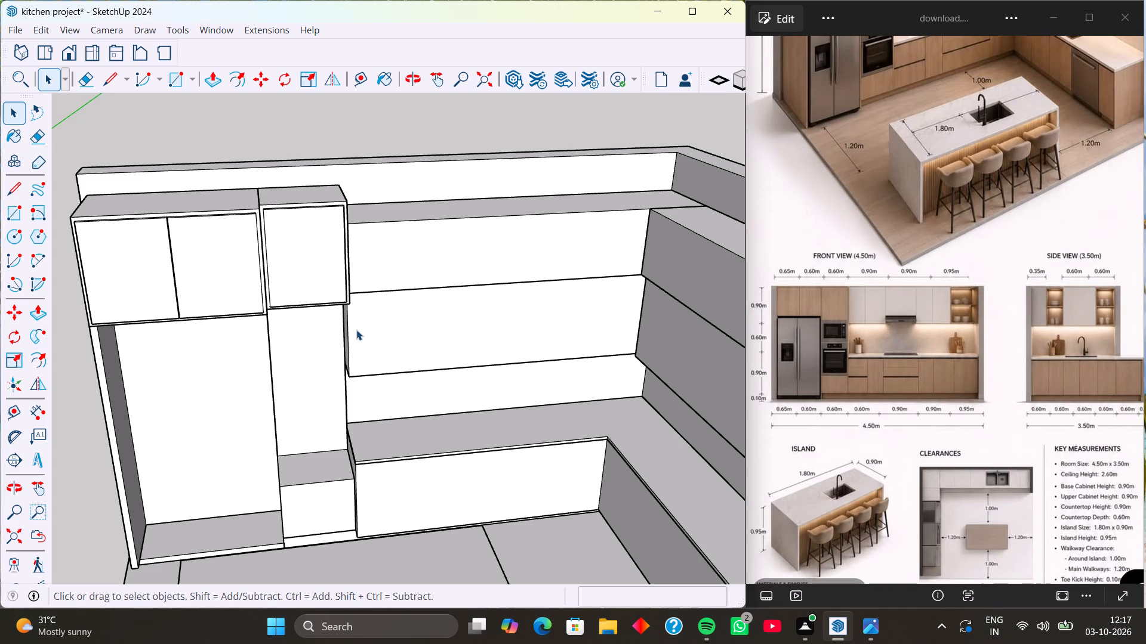
pyautogui.scroll(-1, 356, 330)
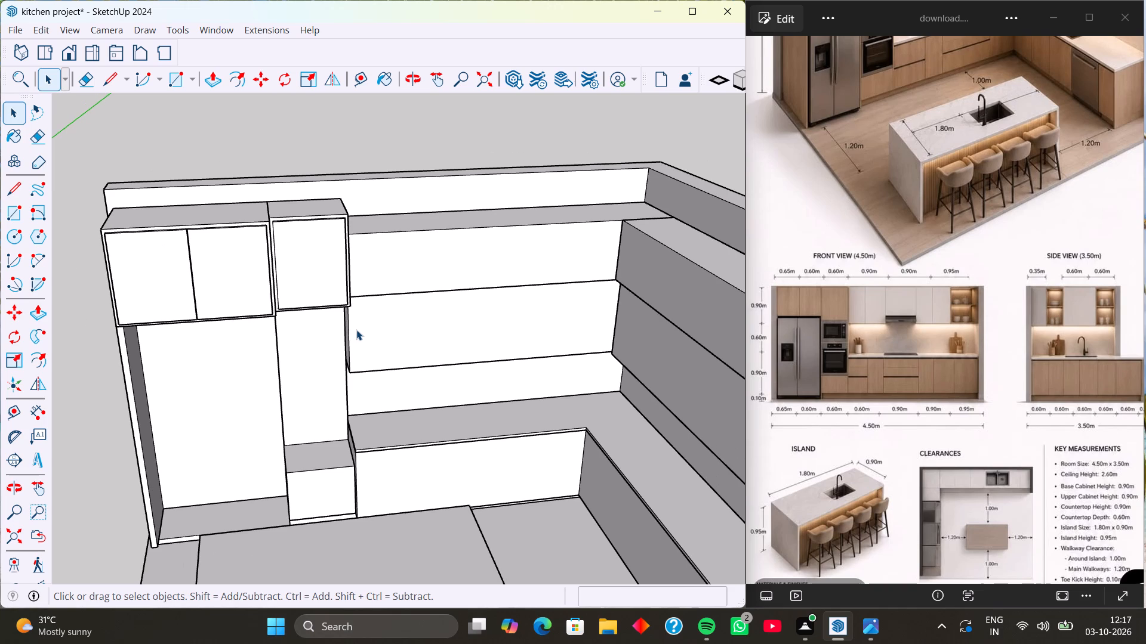
pyautogui.moveTo(391, 355); pyautogui.dragTo(400, 255, button='middle')
pyautogui.scroll(-3, 396, 303)
pyautogui.moveTo(395, 327); pyautogui.dragTo(506, 355, button='middle')
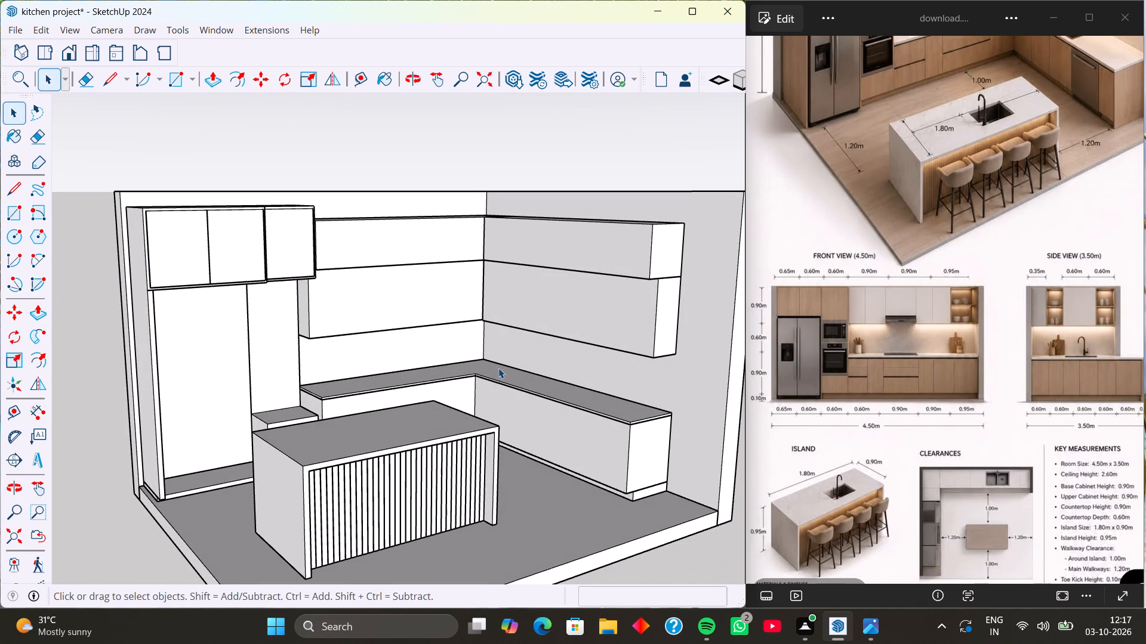
pyautogui.moveTo(448, 326); pyautogui.dragTo(350, 330, button='middle')
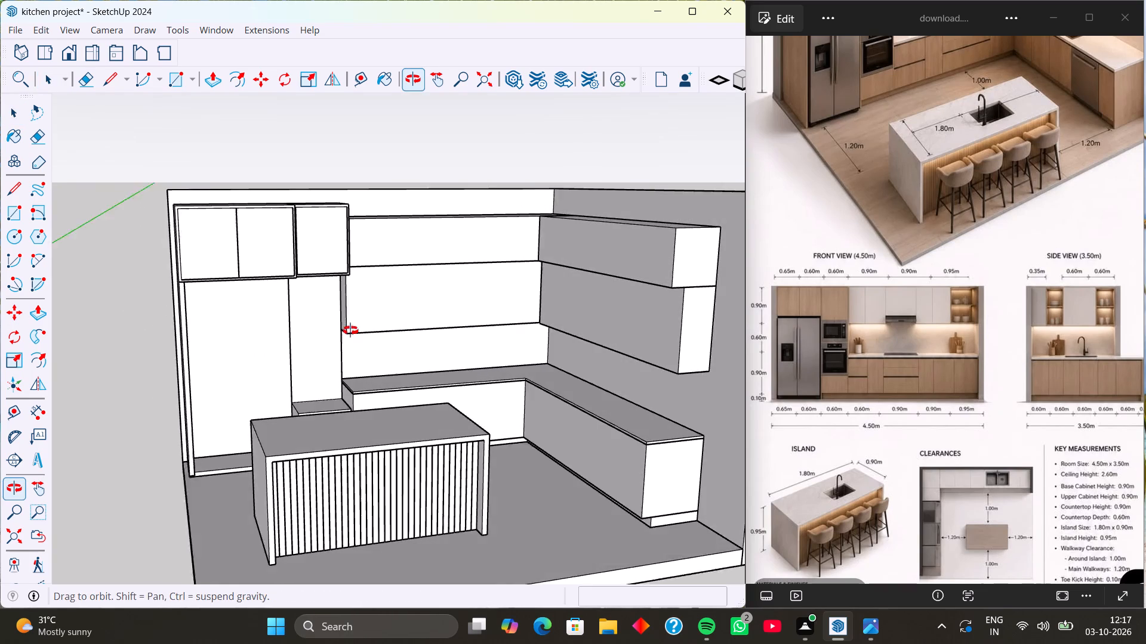
pyautogui.moveTo(350, 330); pyautogui.dragTo(349, 330, button='middle')
pyautogui.moveTo(432, 308); pyautogui.dragTo(390, 309, button='middle')
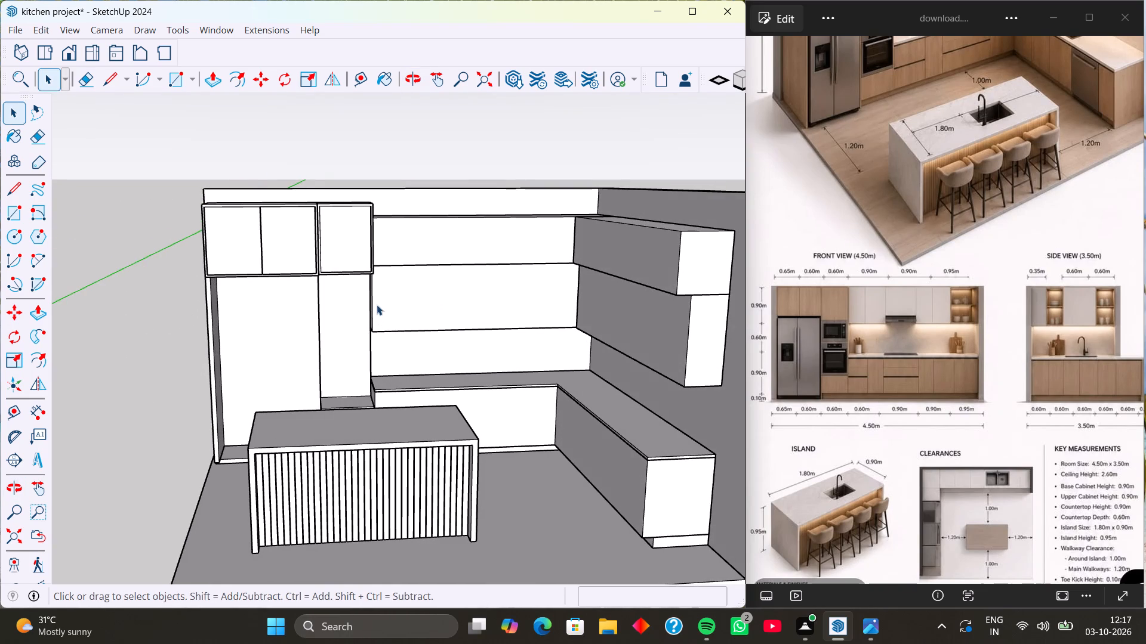
pyautogui.moveTo(415, 317); pyautogui.dragTo(381, 315, button='middle')
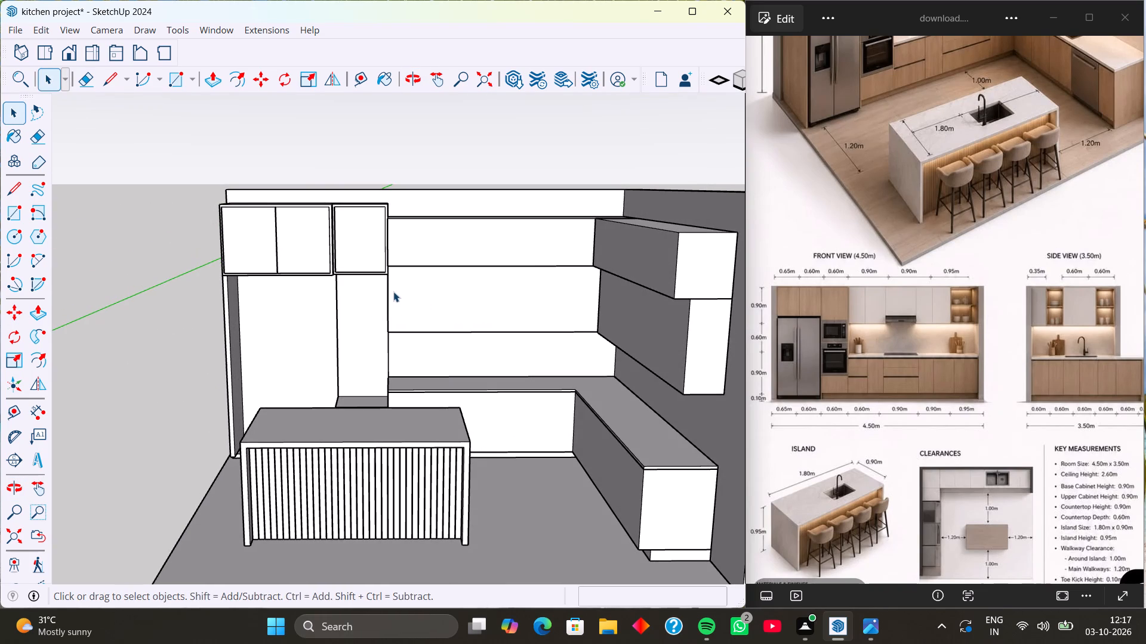
pyautogui.scroll(6, 398, 257)
pyautogui.moveTo(396, 264); pyautogui.dragTo(399, 206, button='middle')
pyautogui.scroll(-4, 446, 344)
pyautogui.moveTo(435, 360); pyautogui.dragTo(450, 358, button='middle')
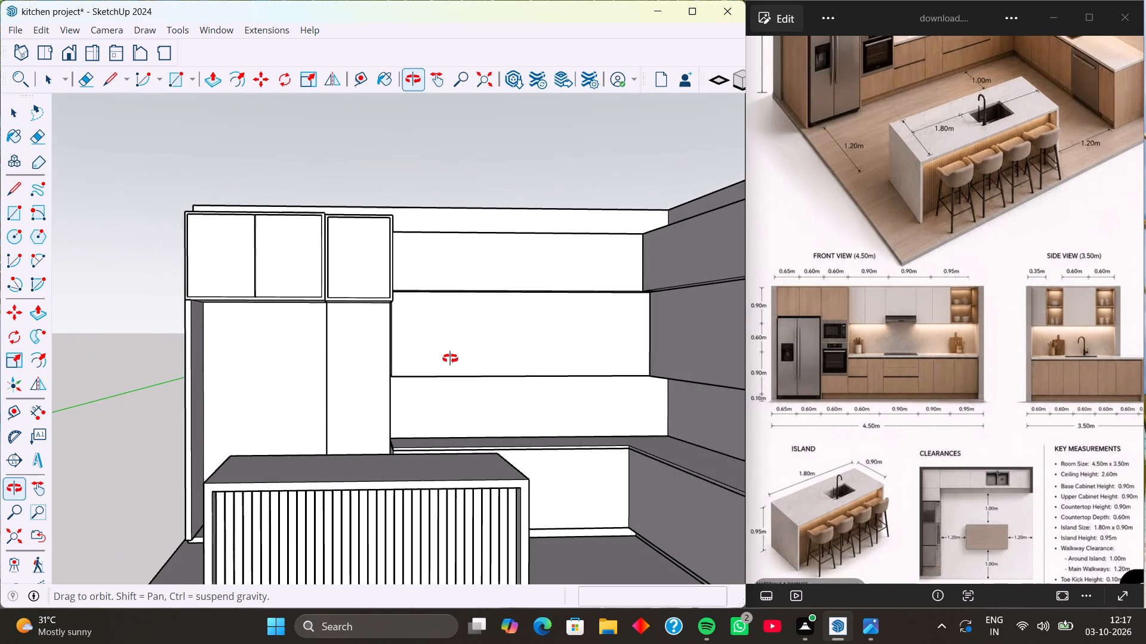
pyautogui.moveTo(450, 358); pyautogui.dragTo(452, 358, button='middle')
pyautogui.scroll(3, 426, 348)
pyautogui.moveTo(425, 349); pyautogui.dragTo(436, 350, button='middle')
pyautogui.scroll(2, 408, 349)
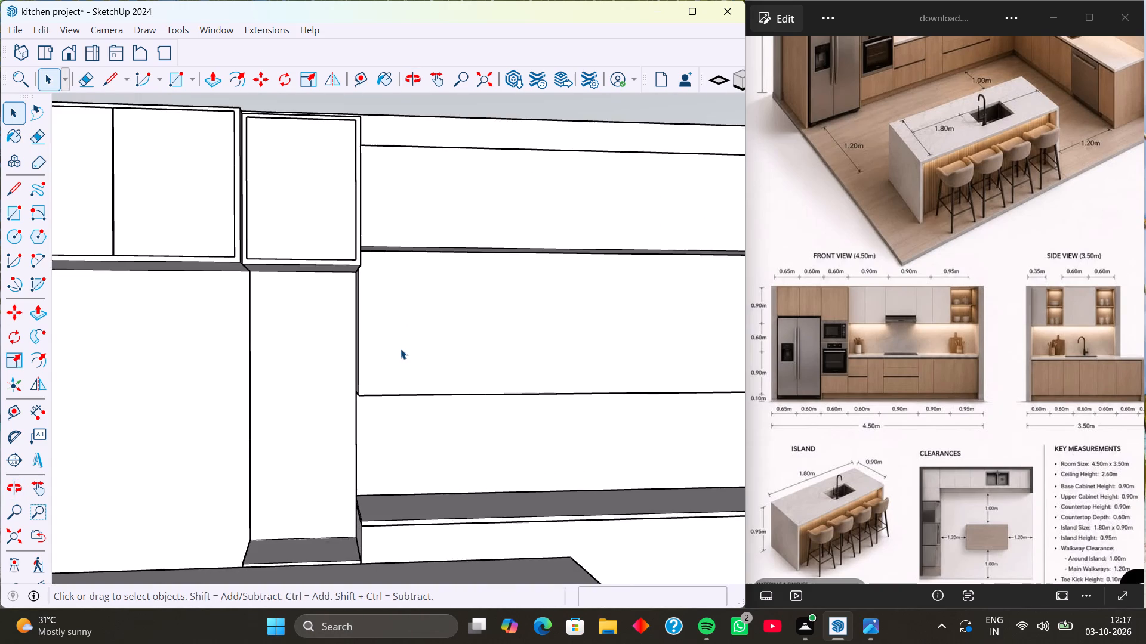
# Place two vertical guides on the back wall's upper cabinet front: 0.6 m from the tall-unit end, and 0.9 m beyond the first.
pyautogui.scroll(-2, 401, 349)
pyautogui.press('t')
pyautogui.click(369, 346)
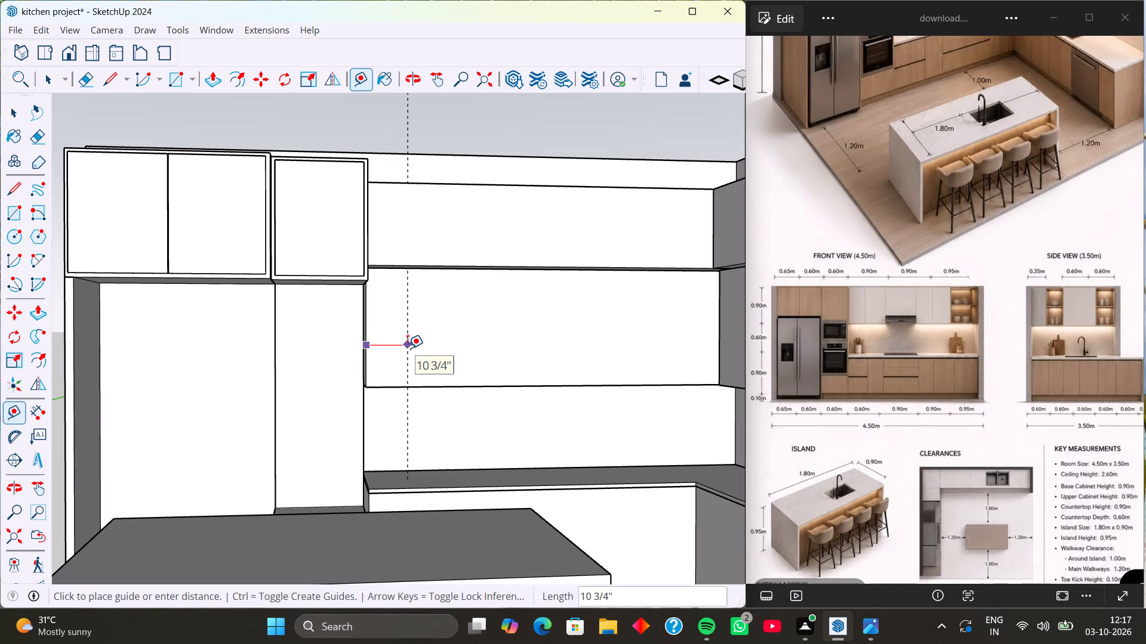
pyautogui.write('0.6m')
pyautogui.press('Return')
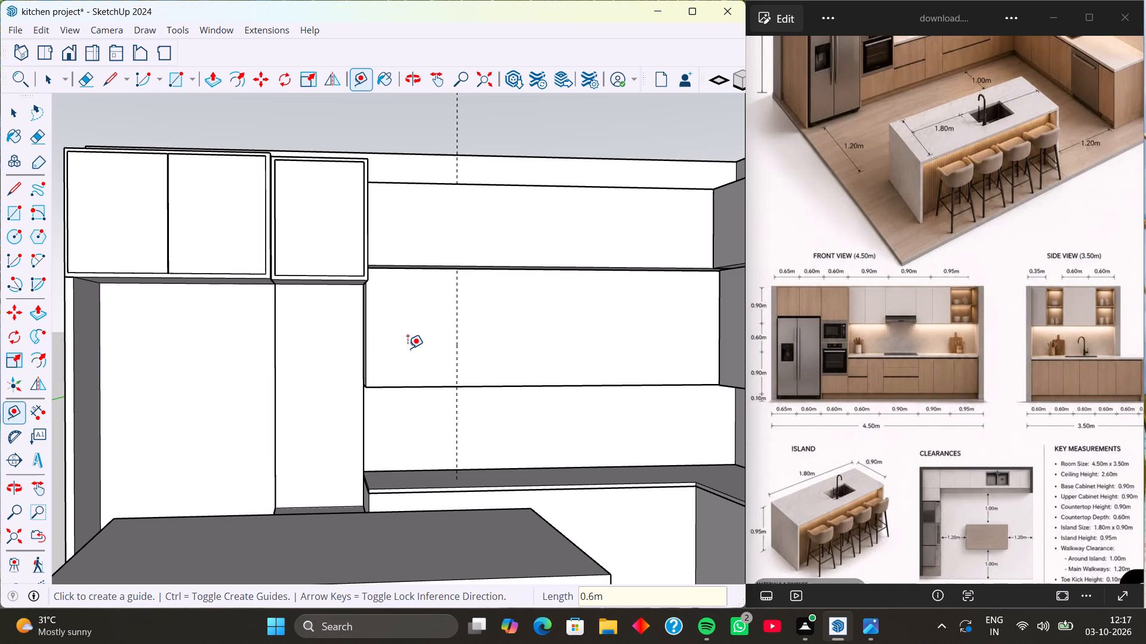
pyautogui.click(461, 342)
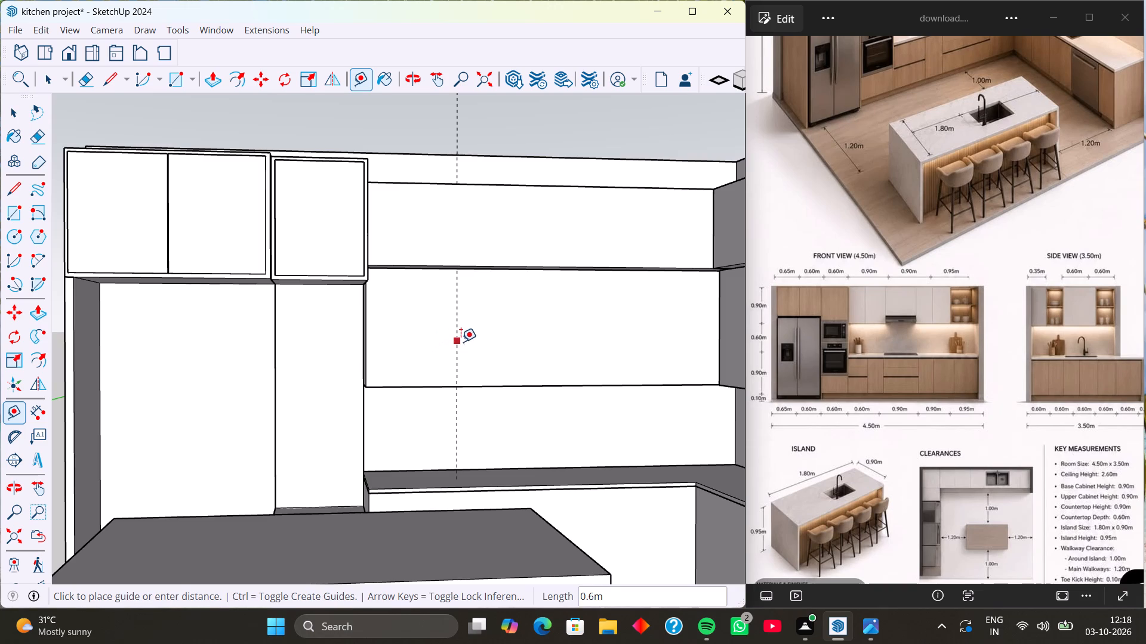
pyautogui.write('0.9m')
pyautogui.press('Return')
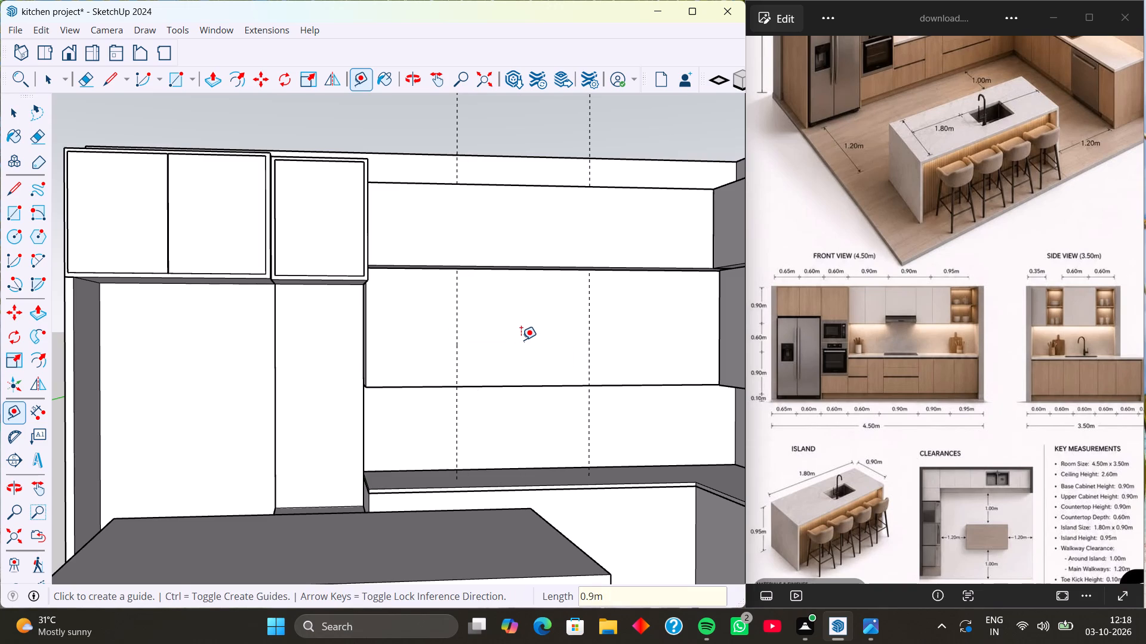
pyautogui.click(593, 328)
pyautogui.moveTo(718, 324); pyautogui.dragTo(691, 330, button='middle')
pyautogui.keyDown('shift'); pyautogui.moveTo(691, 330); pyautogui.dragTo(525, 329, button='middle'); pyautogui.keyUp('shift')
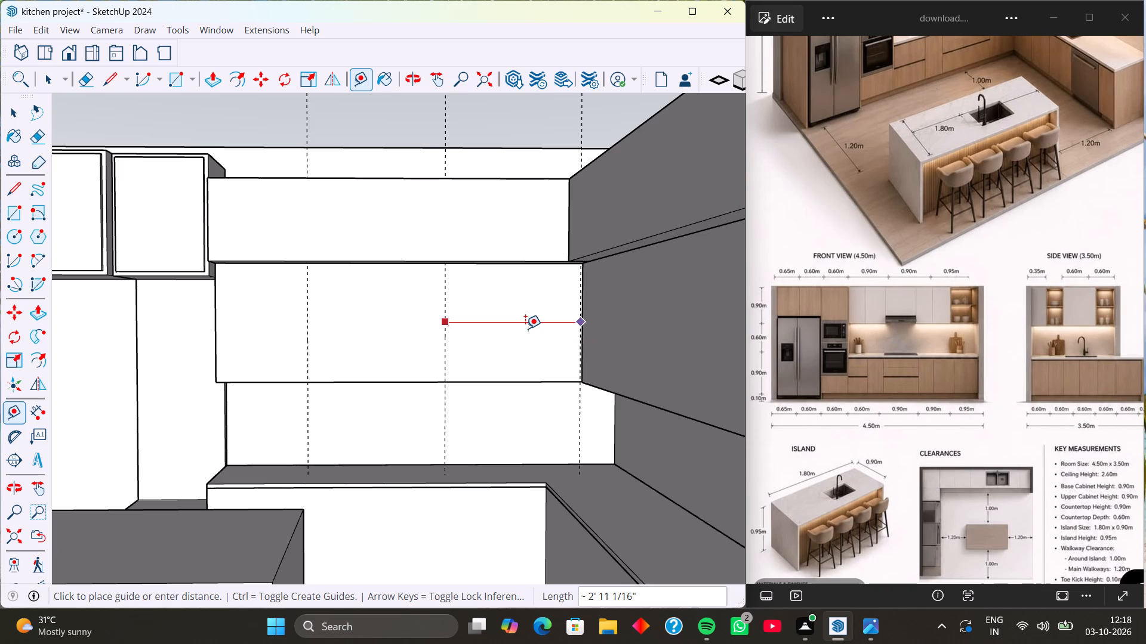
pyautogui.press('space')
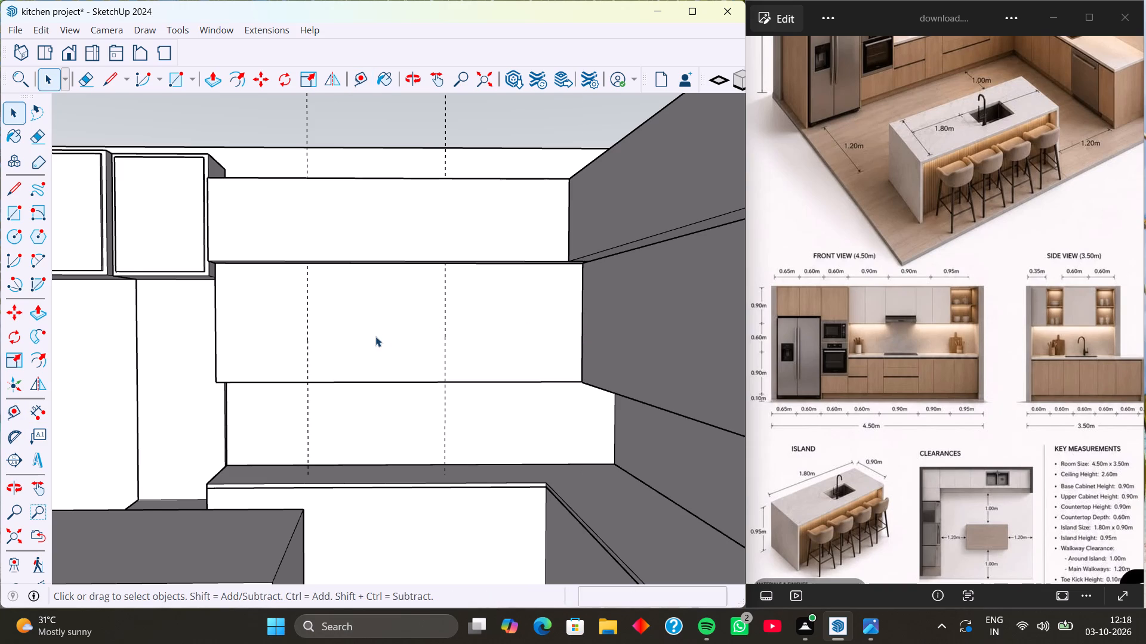
# Draw two vertical lines along the guides, from top to bottom edge of the back wall's upper cabinet front, dividing it into three.
pyautogui.press('l')
pyautogui.moveTo(347, 344); pyautogui.dragTo(387, 338, button='middle')
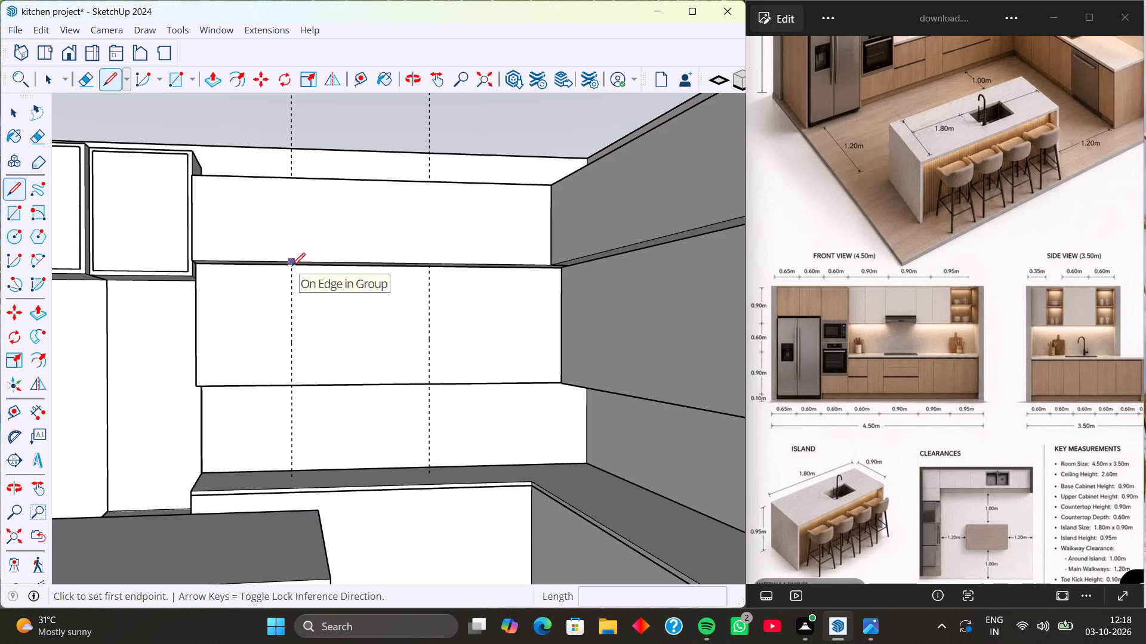
pyautogui.moveTo(292, 276); pyautogui.dragTo(292, 242, button='middle')
pyautogui.scroll(5, 297, 308)
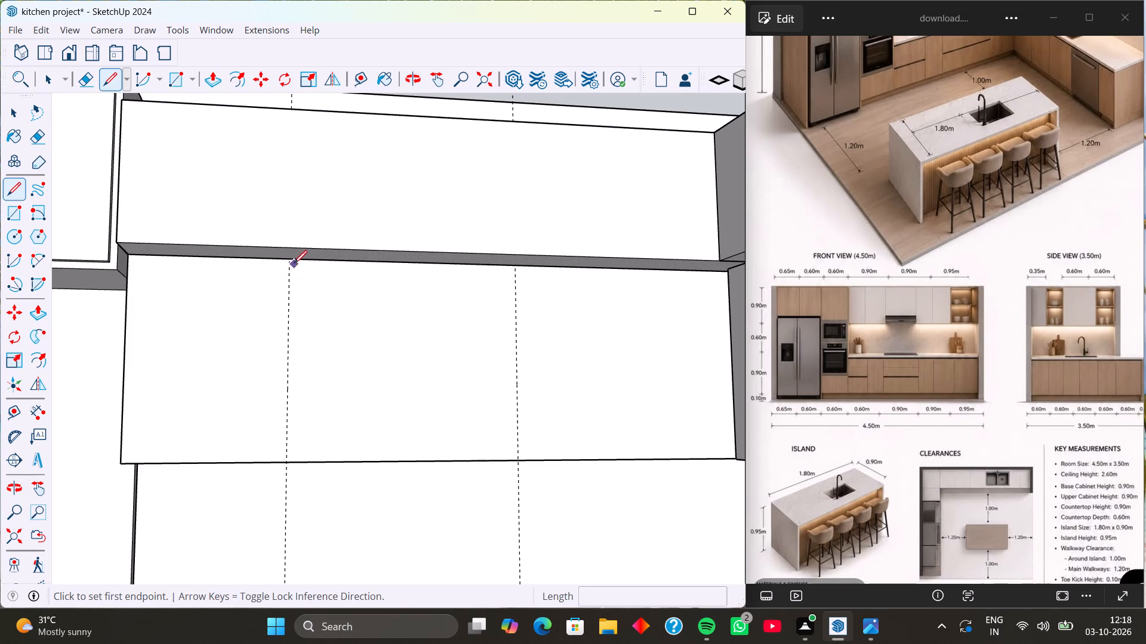
pyautogui.click(289, 260)
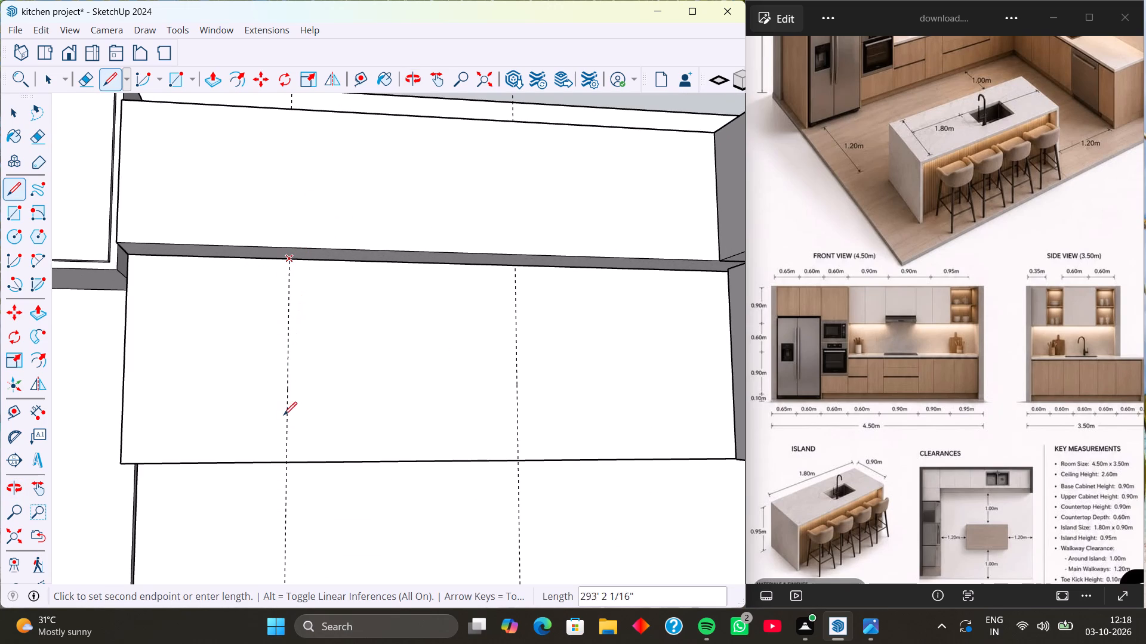
pyautogui.click(287, 462)
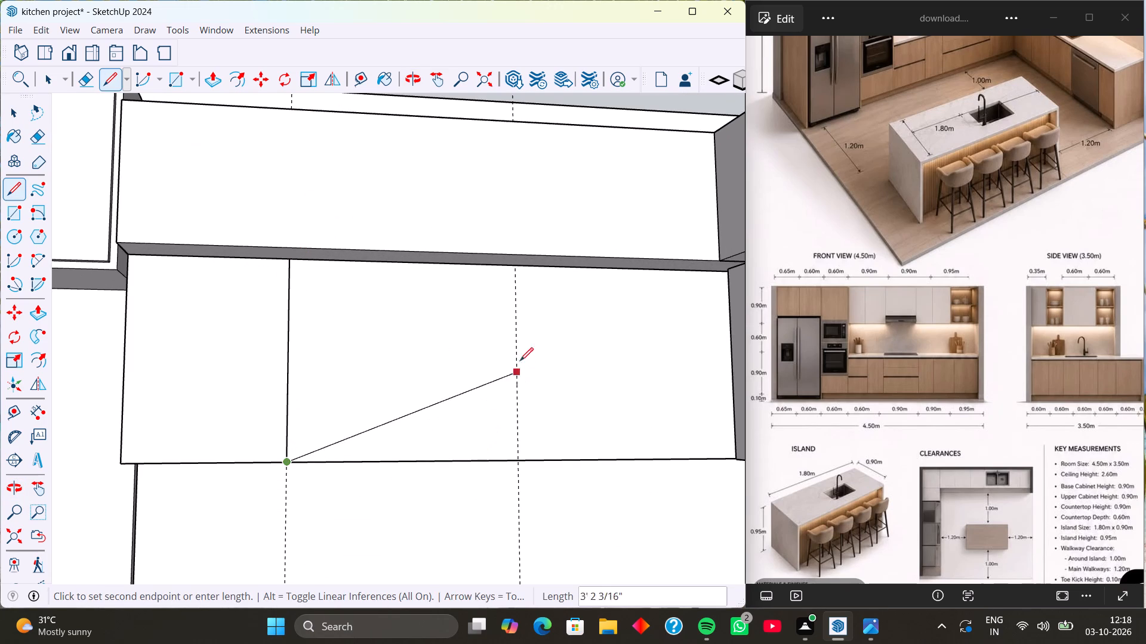
pyautogui.press('l')
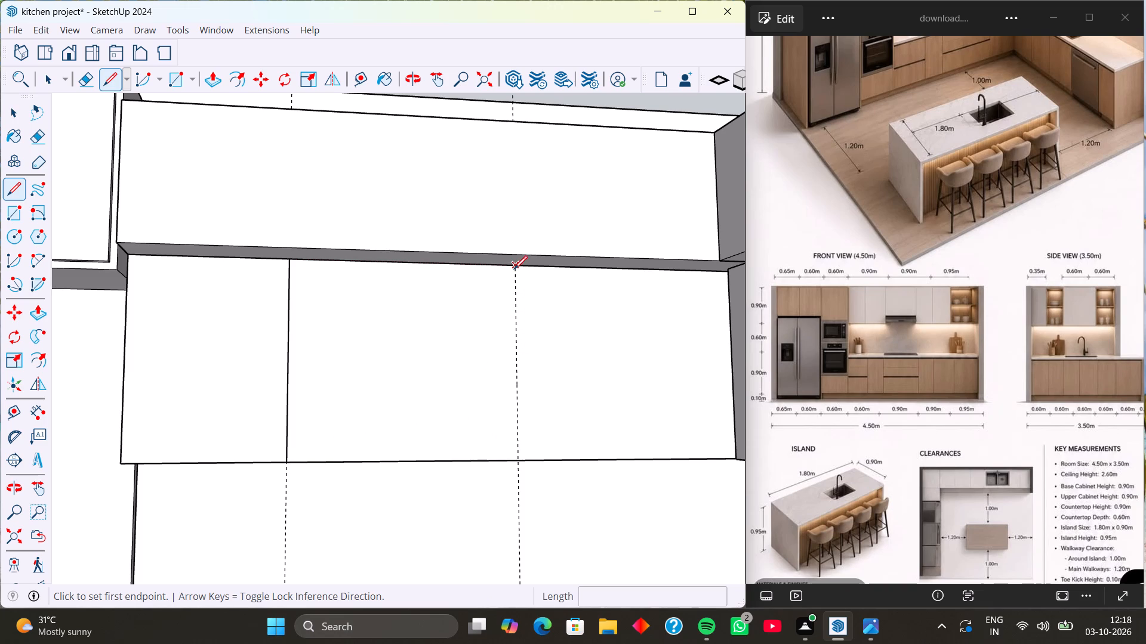
pyautogui.click(515, 267)
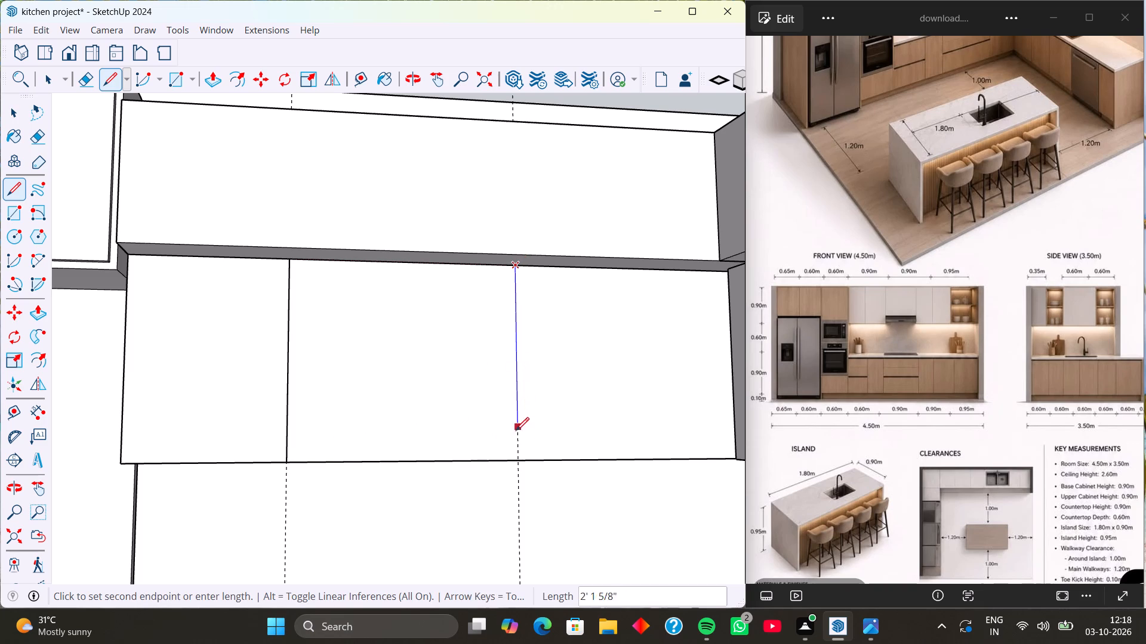
pyautogui.click(518, 462)
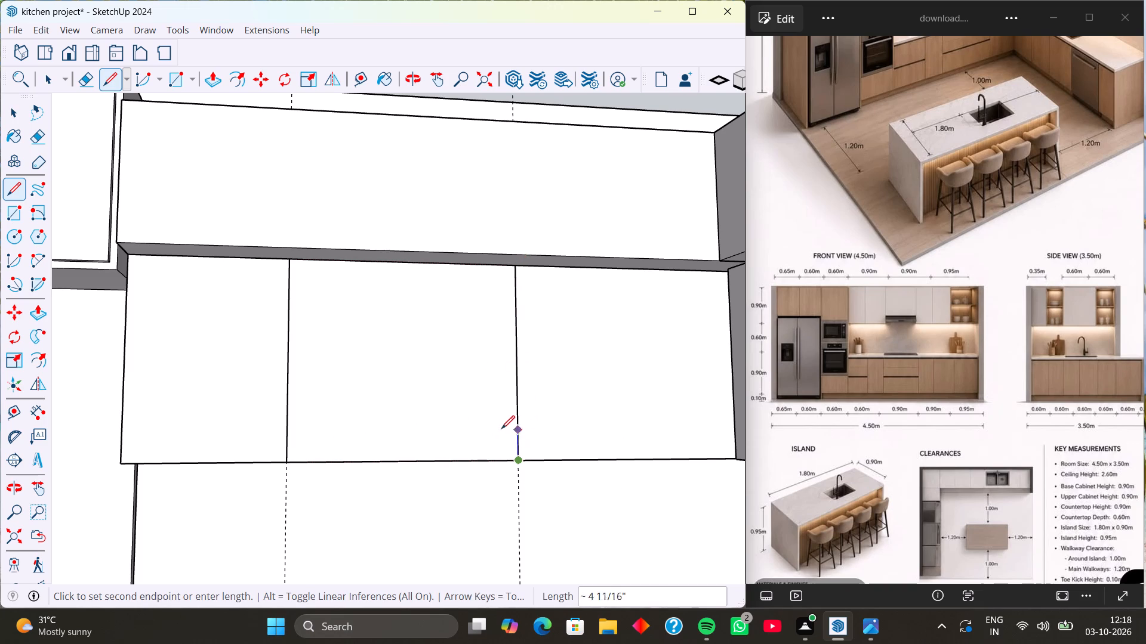
pyautogui.press('space')
# Copy the second divider line about 1' 6 3/16" along the red axis toward the corner, splitting the end cabinet section.
pyautogui.scroll(-2, 495, 426)
pyautogui.keyDown('shift'); pyautogui.moveTo(494, 420); pyautogui.dragTo(449, 420, button='middle'); pyautogui.keyUp('shift')
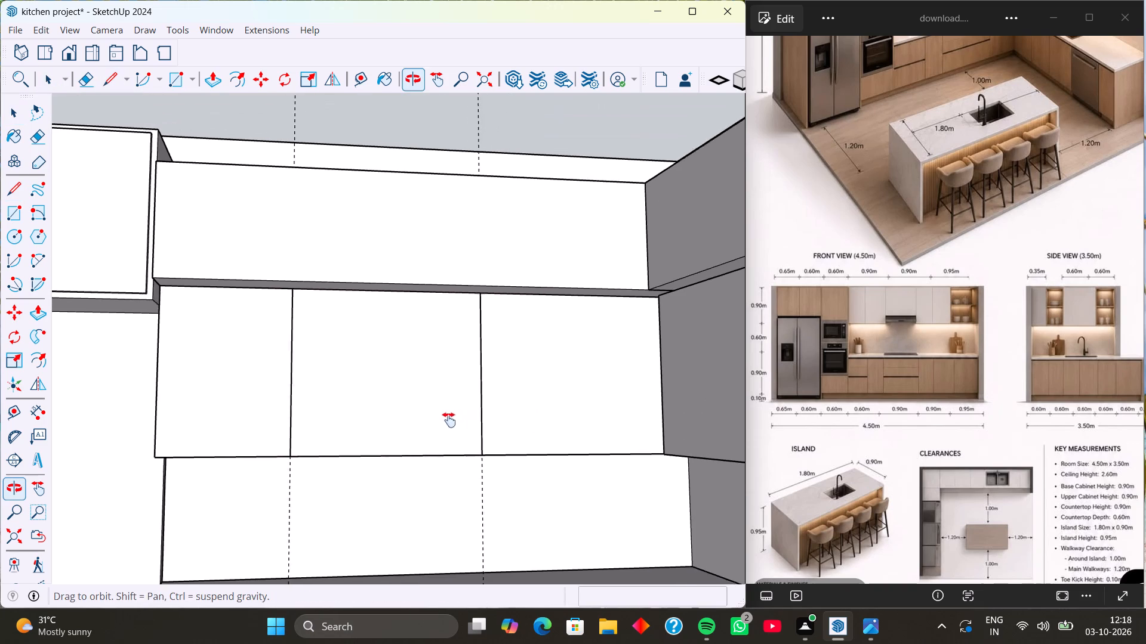
pyautogui.keyDown('shift'); pyautogui.moveTo(449, 420); pyautogui.dragTo(399, 417, button='middle'); pyautogui.keyUp('shift')
pyautogui.moveTo(460, 439); pyautogui.dragTo(425, 445, button='middle')
pyautogui.click(416, 432)
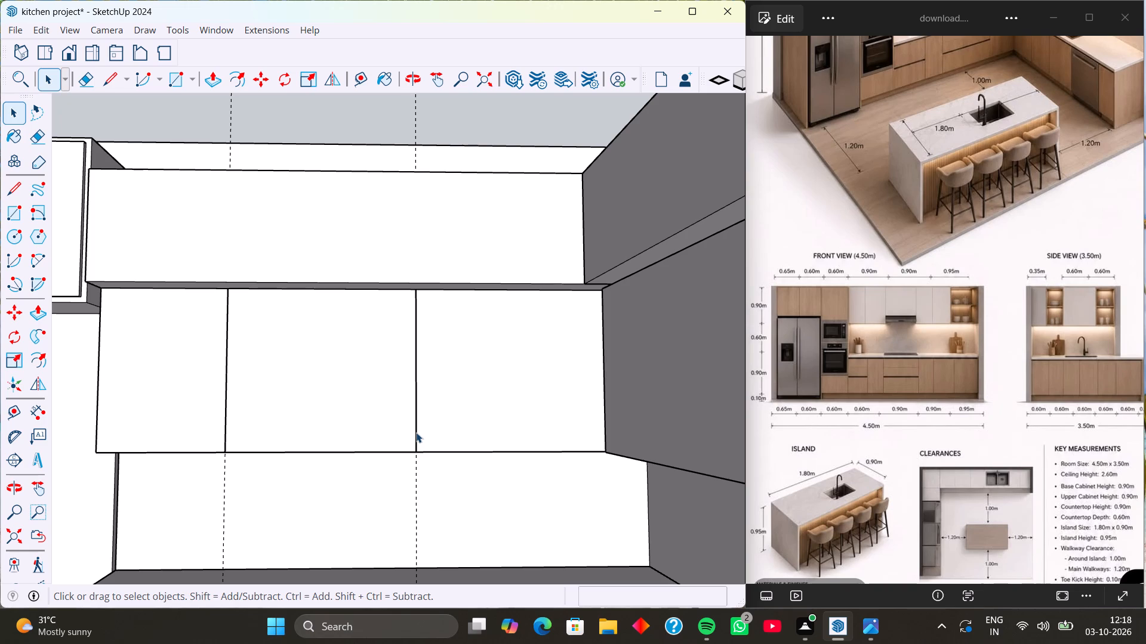
pyautogui.press('m')
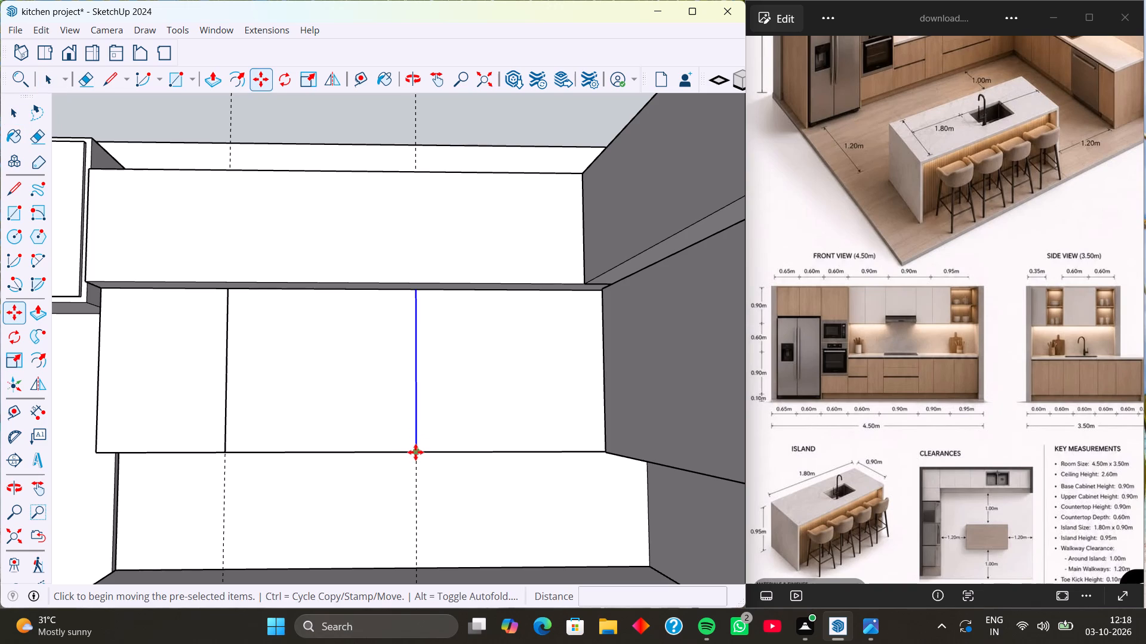
pyautogui.click(415, 452)
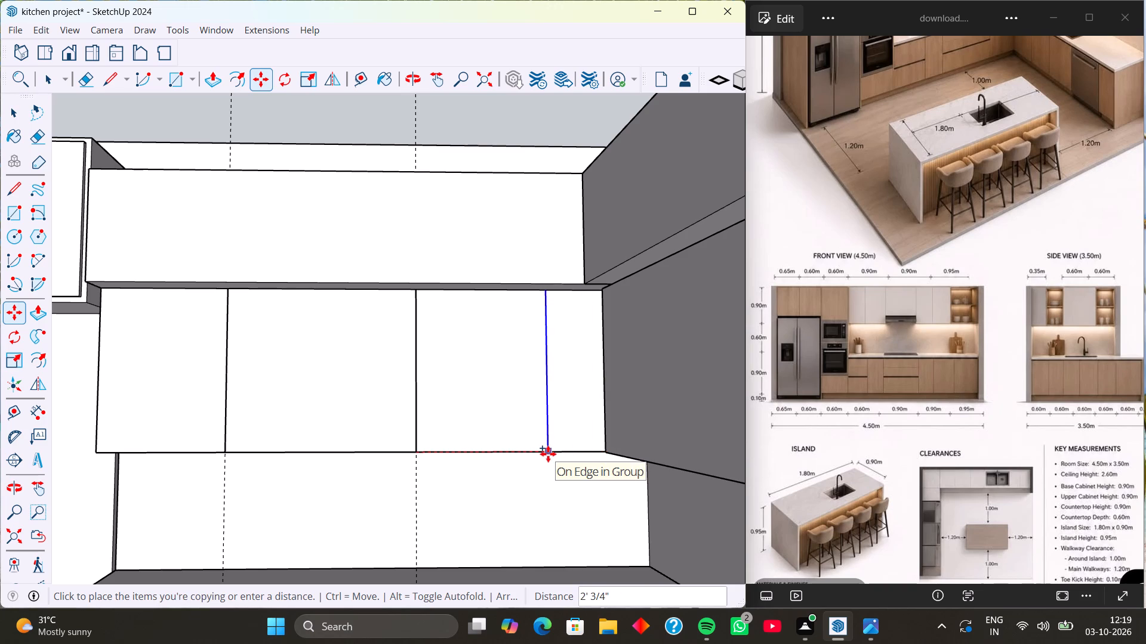
pyautogui.press('Left')
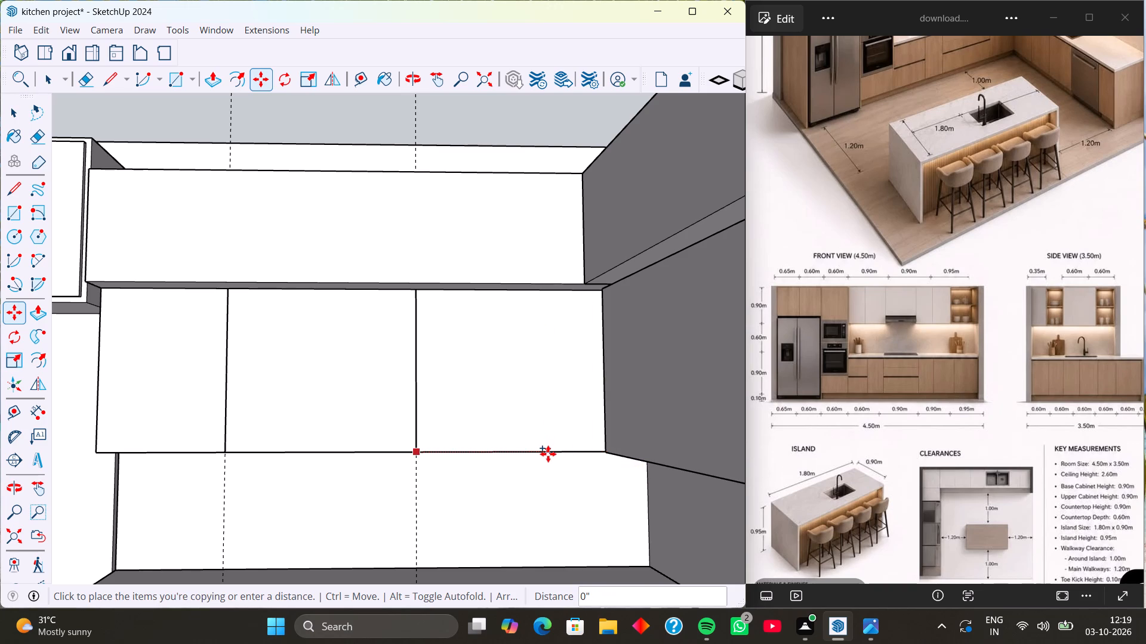
pyautogui.press('Right')
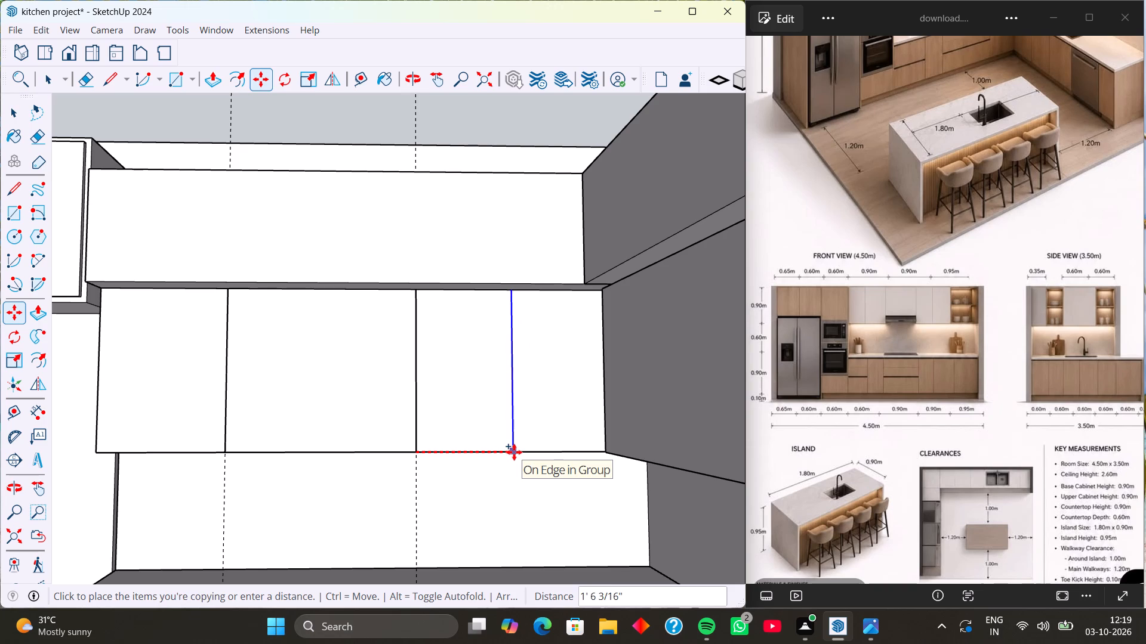
pyautogui.click(514, 452)
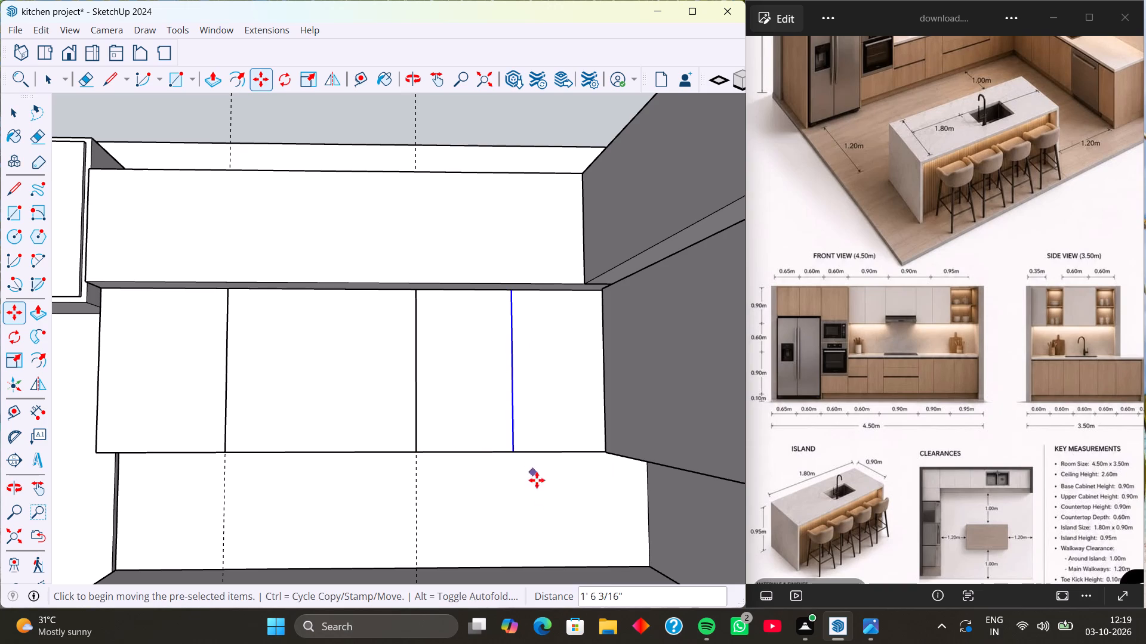
pyautogui.press('space')
# Copy the first divider line 1' toward the tall unit, splitting the 0.6 m cabinet section.
pyautogui.scroll(-2, 382, 488)
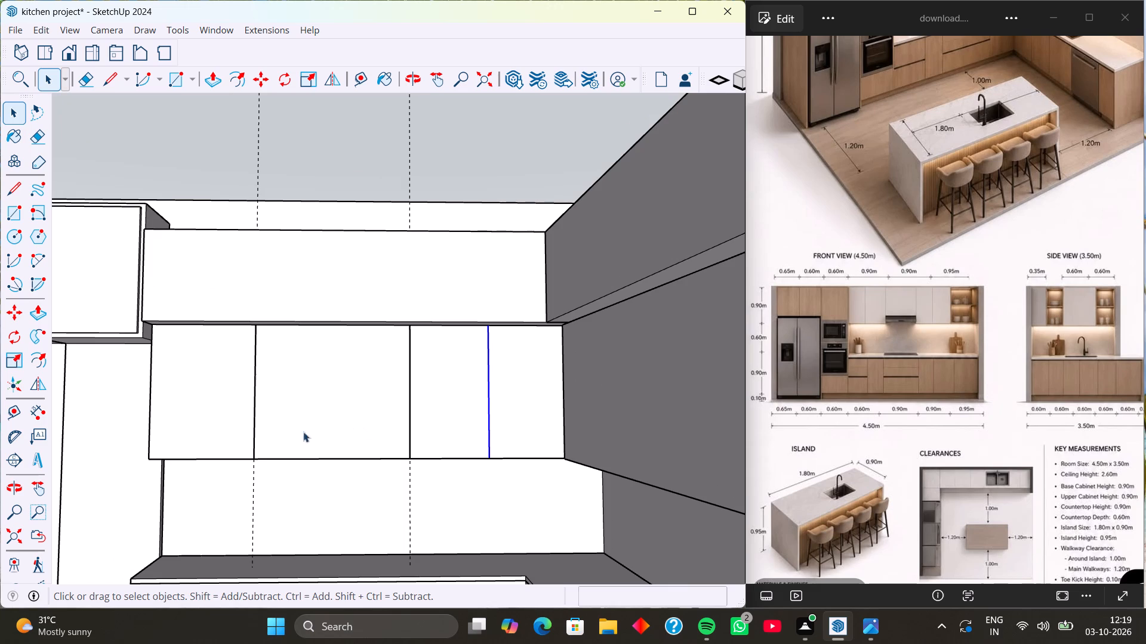
pyautogui.keyDown('shift'); pyautogui.moveTo(246, 424); pyautogui.dragTo(404, 429, button='middle'); pyautogui.keyUp('shift')
pyautogui.scroll(2, 408, 425)
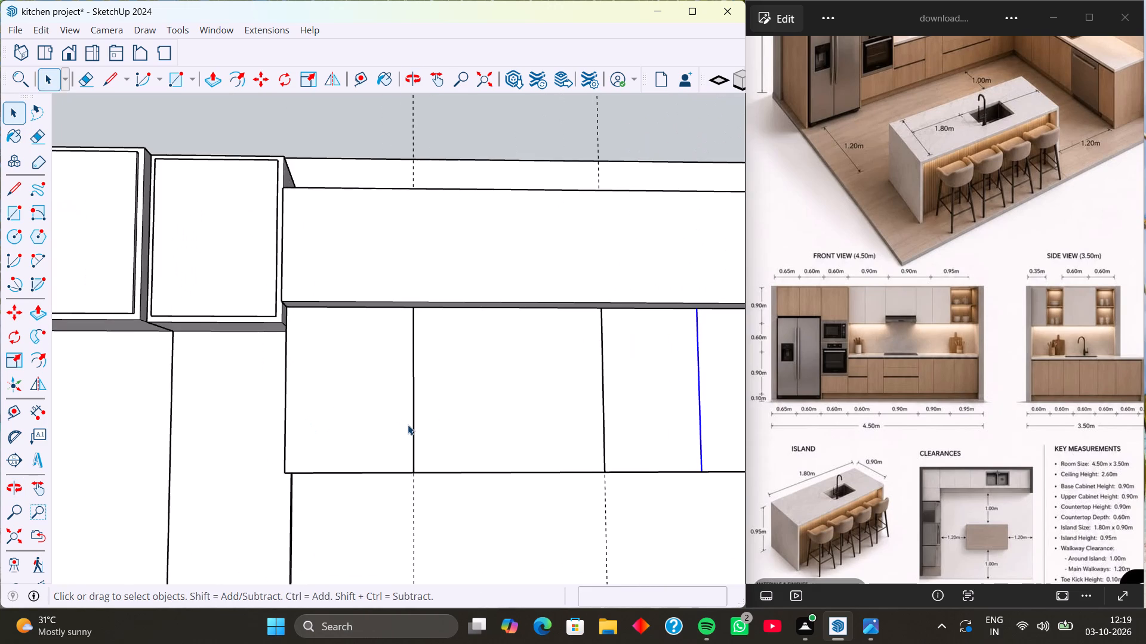
pyautogui.click(413, 428)
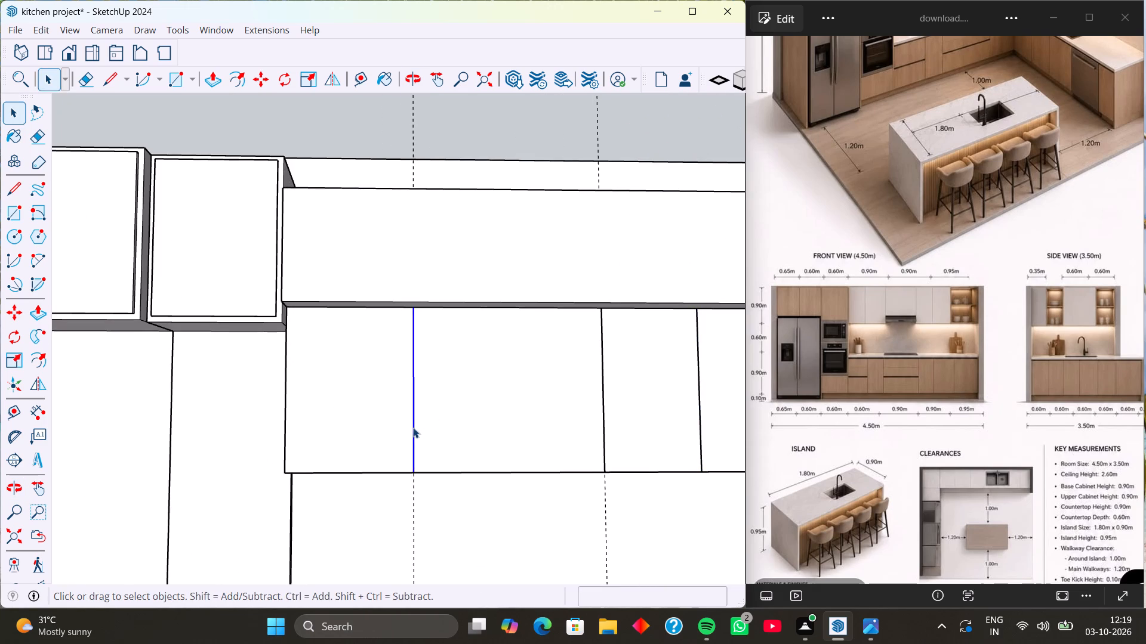
pyautogui.press('m')
pyautogui.click(414, 471)
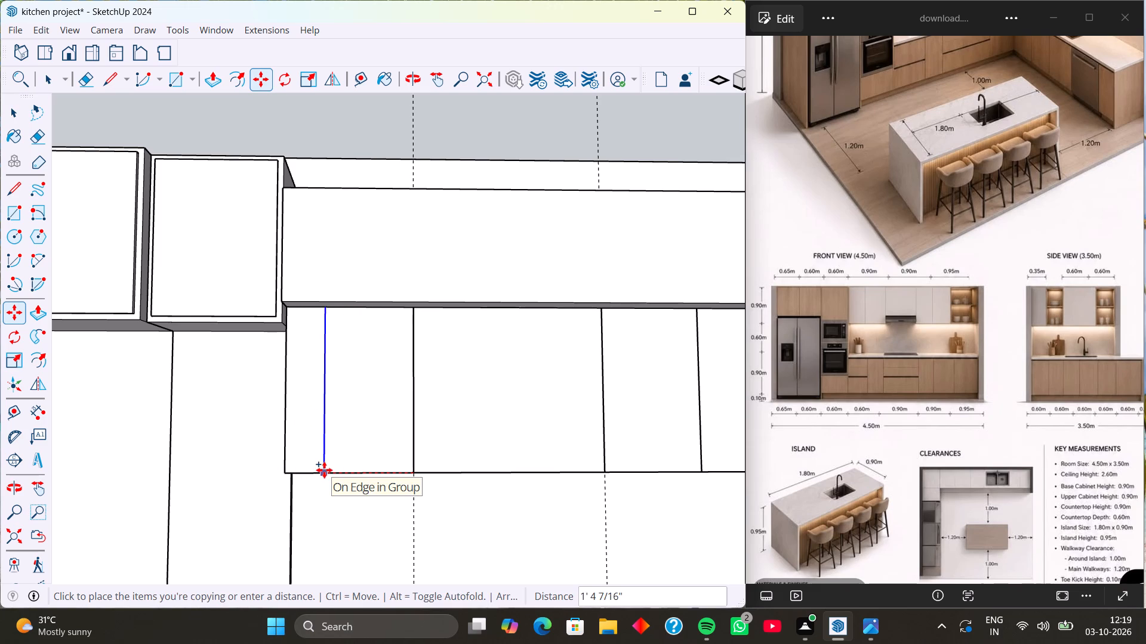
pyautogui.press('1')
pyautogui.press("'")
pyautogui.press('Return')
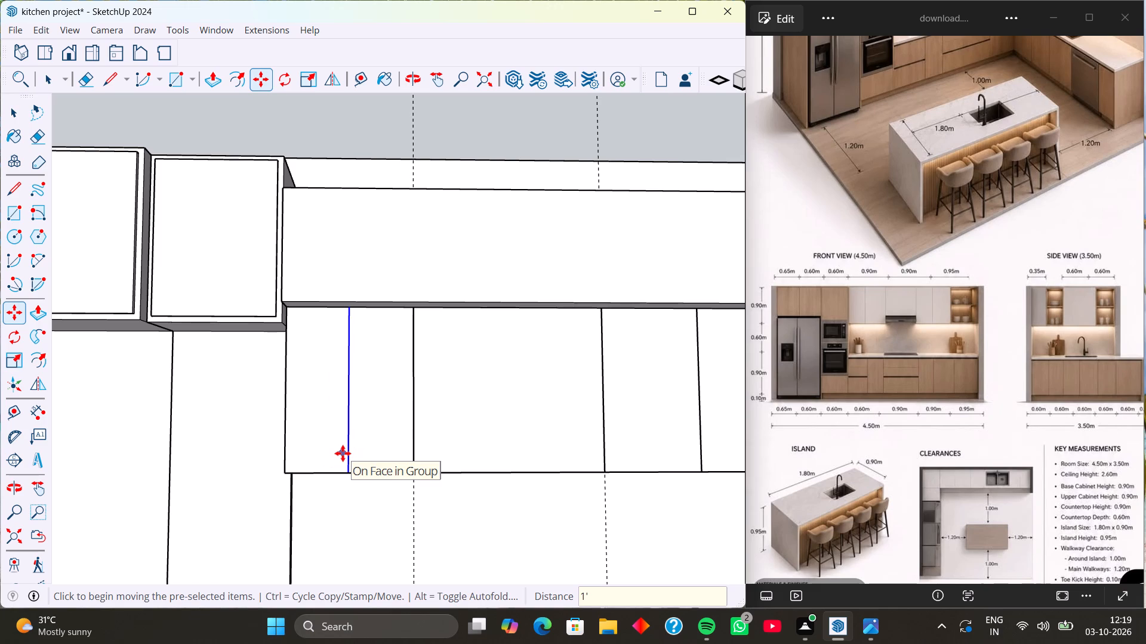
# Examine the divided upper cabinet front on the back wall, checking whether the divider lines belong to the cabinet group.
pyautogui.scroll(-3, 371, 449)
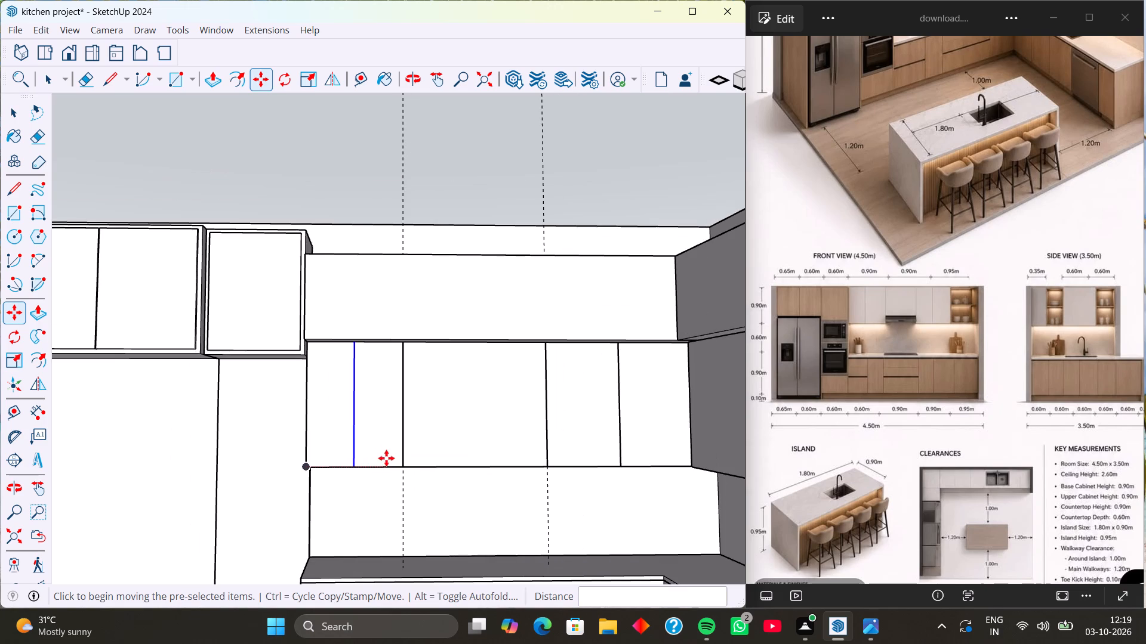
pyautogui.moveTo(386, 458); pyautogui.dragTo(419, 451, button='middle')
pyautogui.moveTo(386, 434); pyautogui.dragTo(404, 442, button='middle')
pyautogui.scroll(3, 379, 430)
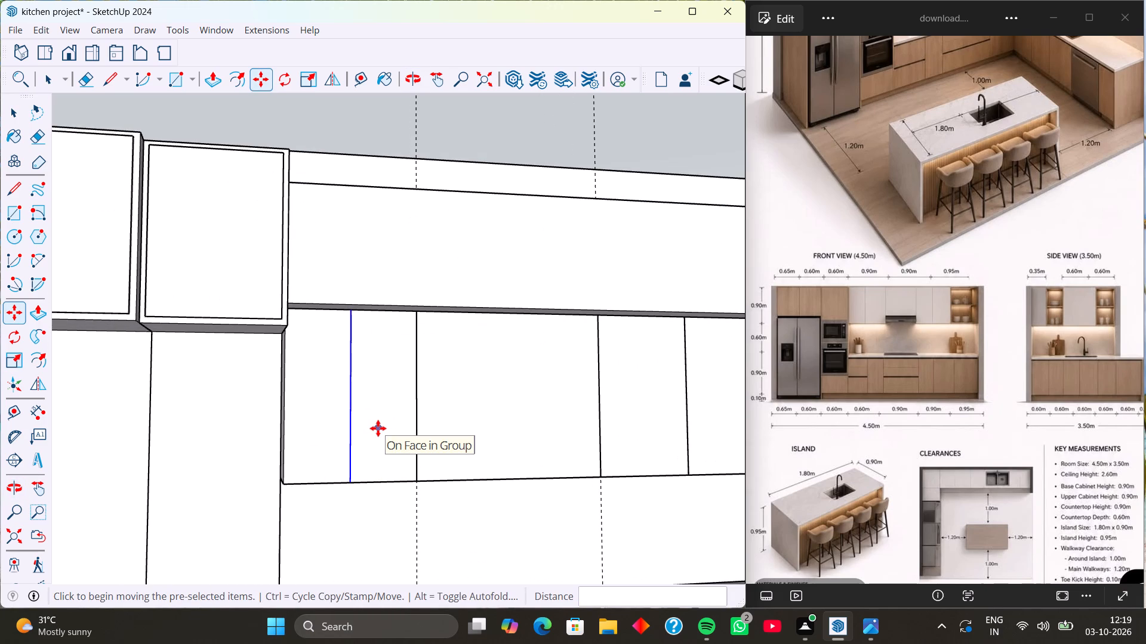
pyautogui.press('space')
pyautogui.click(378, 428)
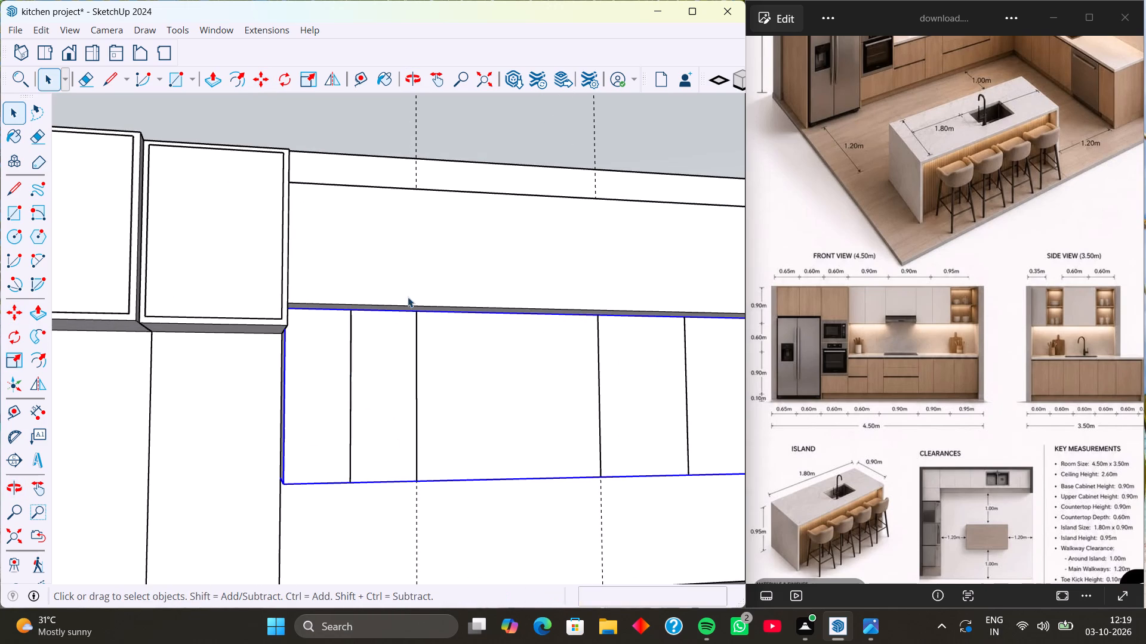
pyautogui.scroll(-2, 359, 395)
pyautogui.click(378, 154)
pyautogui.moveTo(381, 376); pyautogui.dragTo(370, 377, button='middle')
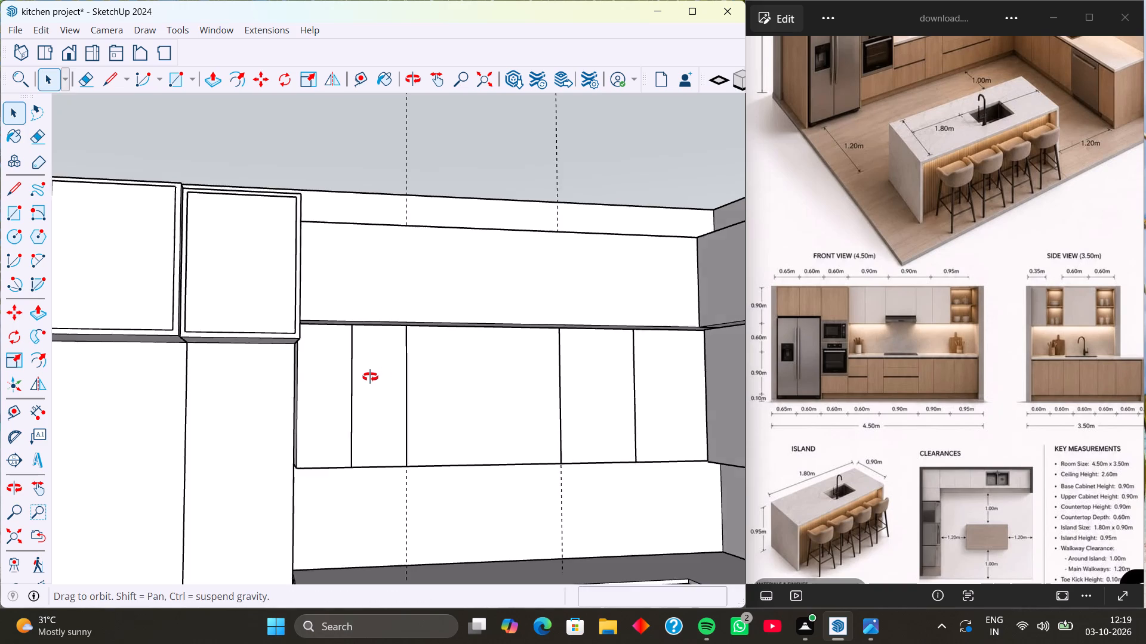
pyautogui.moveTo(370, 377); pyautogui.dragTo(347, 374, button='middle')
pyautogui.scroll(2, 380, 402)
pyautogui.moveTo(380, 405); pyautogui.dragTo(352, 407, button='middle')
pyautogui.scroll(4, 378, 406)
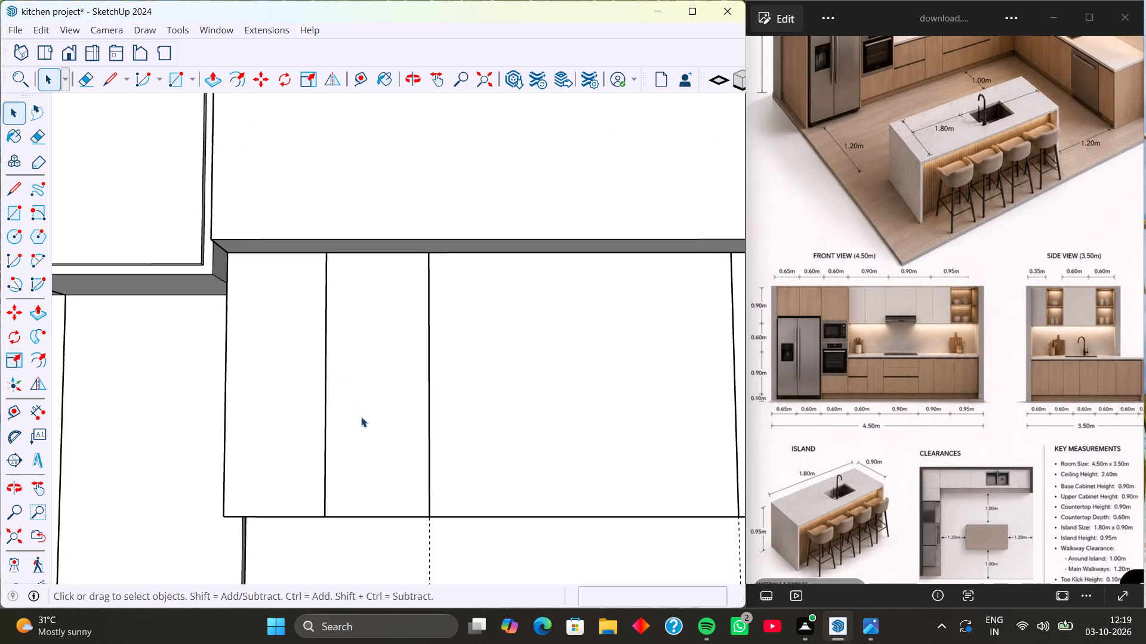
pyautogui.scroll(-5, 359, 423)
pyautogui.click(473, 448)
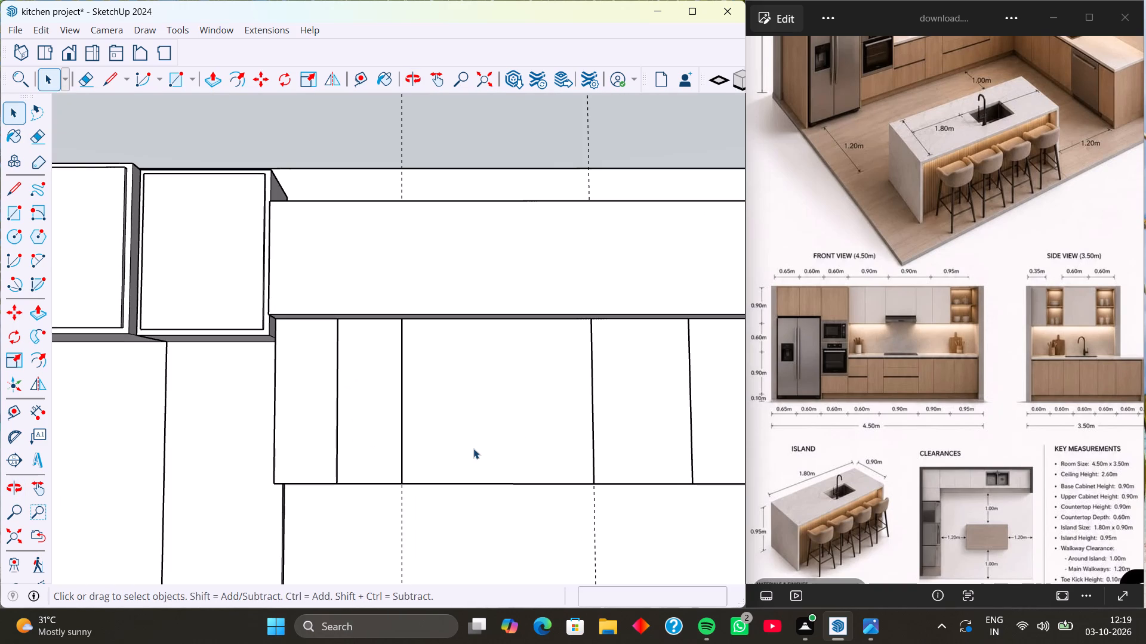
pyautogui.scroll(-4, 384, 439)
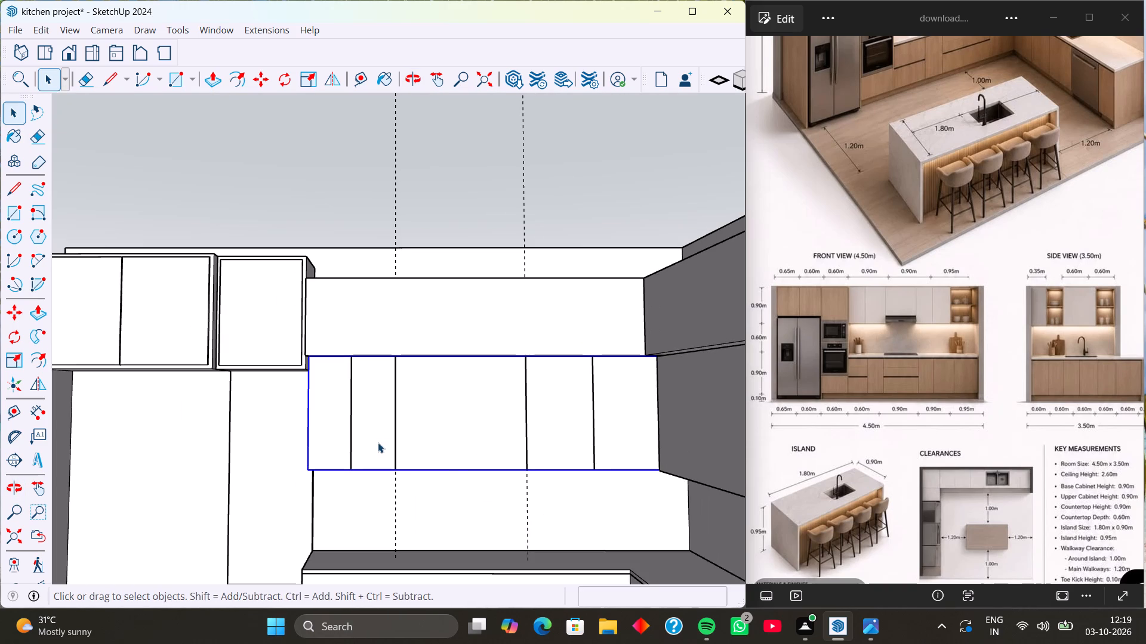
pyautogui.scroll(7, 429, 427)
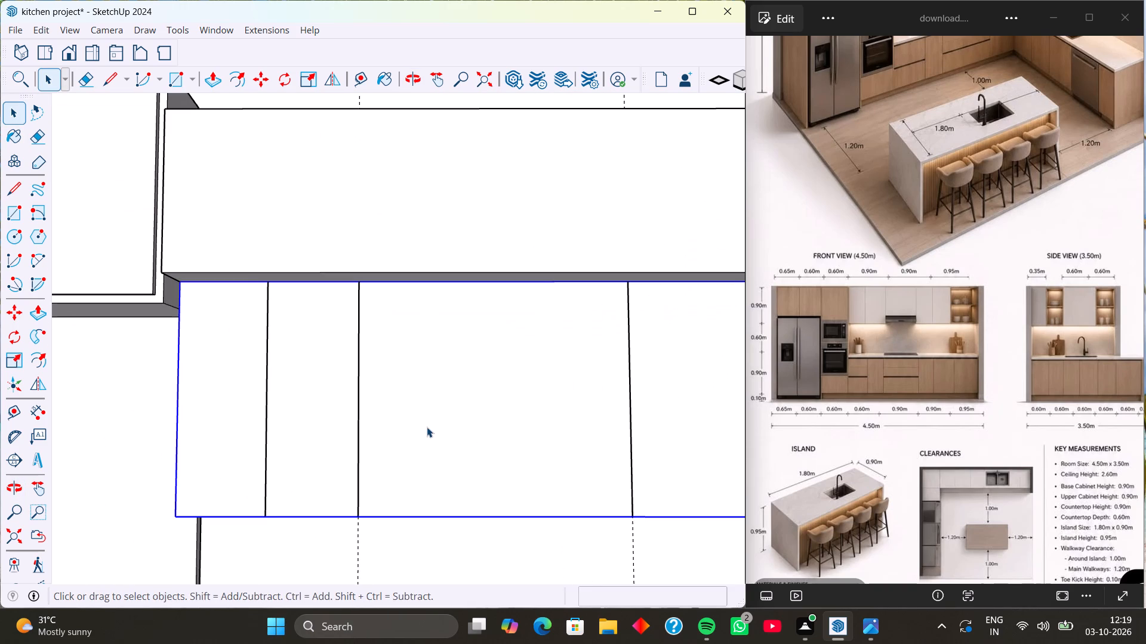
pyautogui.scroll(-5, 420, 428)
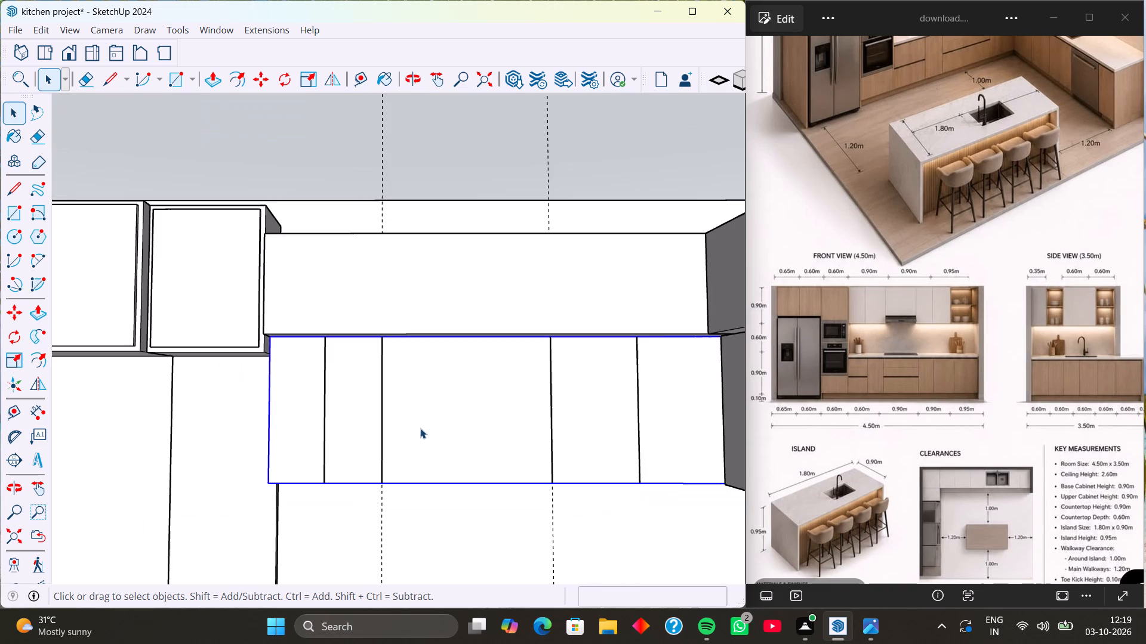
pyautogui.moveTo(424, 439); pyautogui.dragTo(422, 457, button='middle')
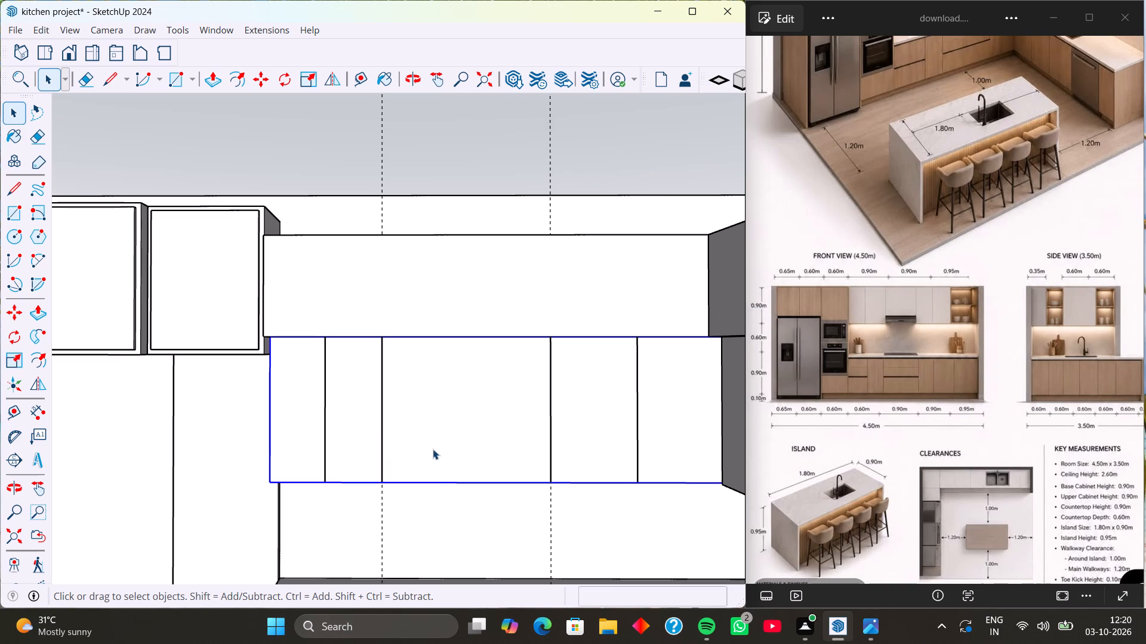
# Undo the four divider lines drawn on the back wall's upper cabinet front.
pyautogui.hotkey('ctrl', 'z')
pyautogui.hotkey('ctrl', 'z')
pyautogui.hotkey('ctrl', 'z')
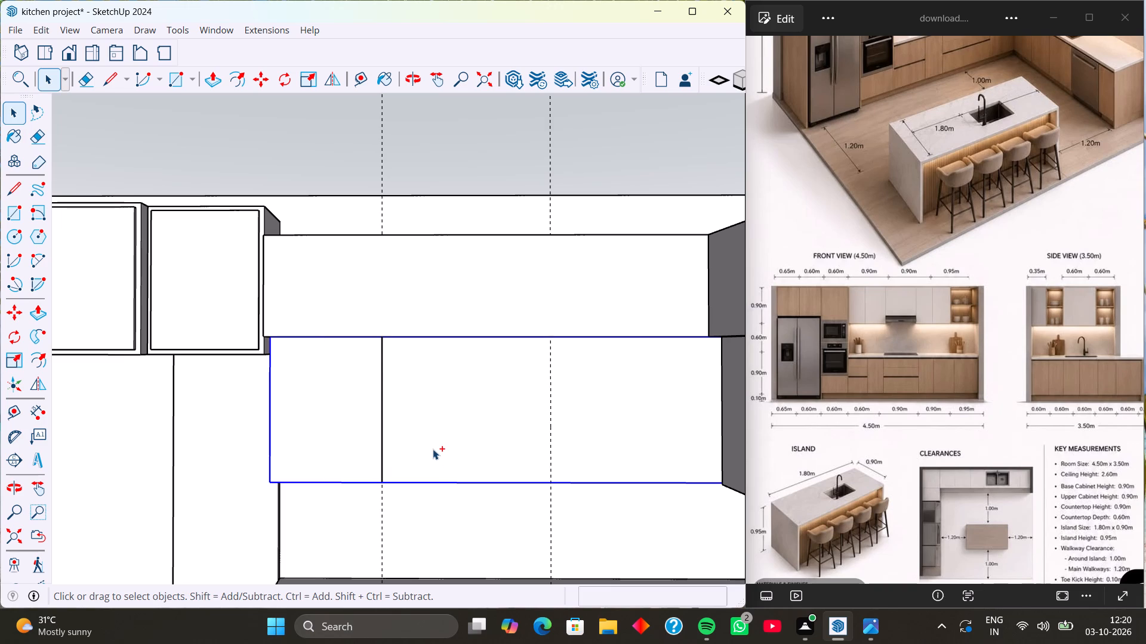
pyautogui.hotkey('ctrl', 'z')
# Inside the upper cabinet group, draw two vertical lines along the guides from top to bottom edge of its front face.
pyautogui.tripleClick(433, 449)
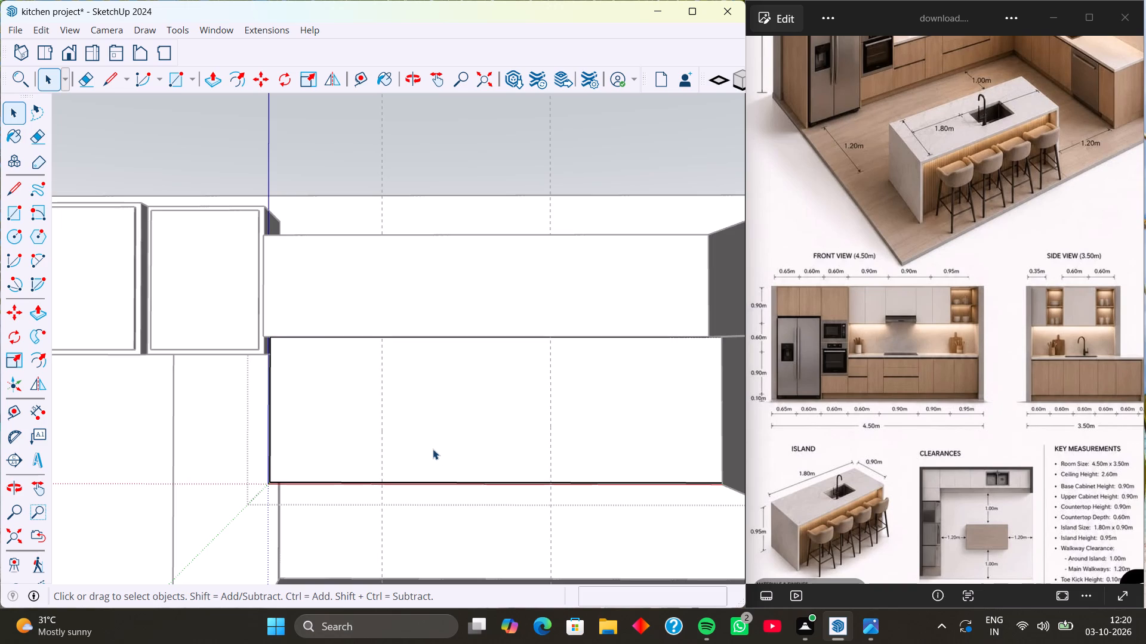
pyautogui.click(433, 449)
pyautogui.moveTo(422, 431); pyautogui.dragTo(443, 419, button='middle')
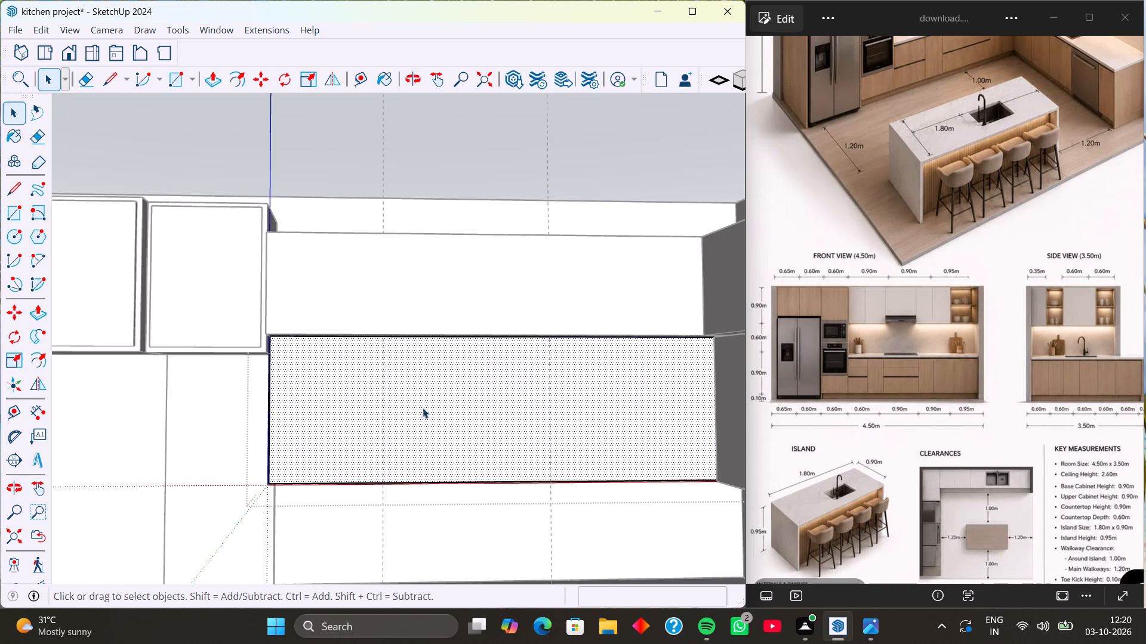
pyautogui.press('l')
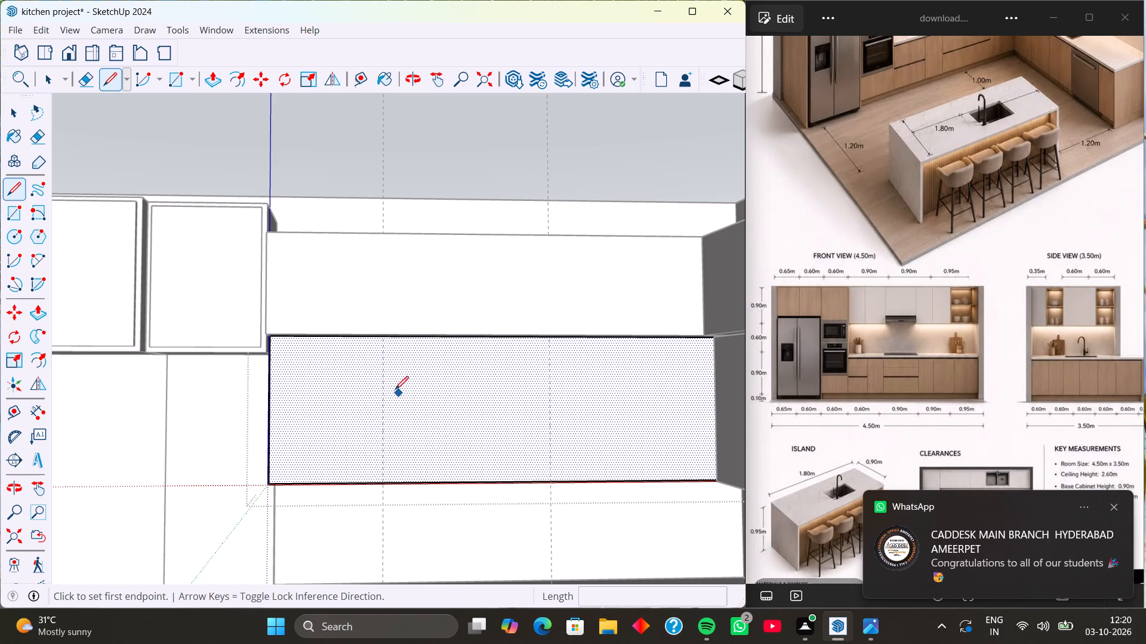
pyautogui.moveTo(389, 364); pyautogui.dragTo(386, 253, button='middle')
pyautogui.scroll(1, 393, 340)
pyautogui.moveTo(400, 349); pyautogui.dragTo(401, 366, button='middle')
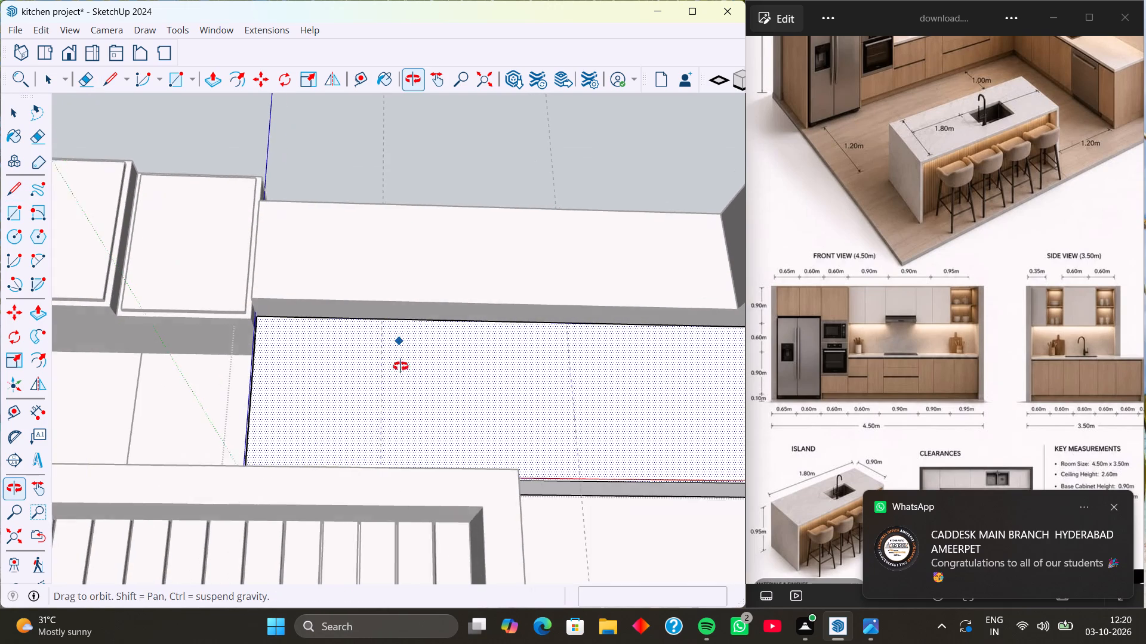
pyautogui.moveTo(401, 366); pyautogui.dragTo(401, 376, button='middle')
pyautogui.click(380, 293)
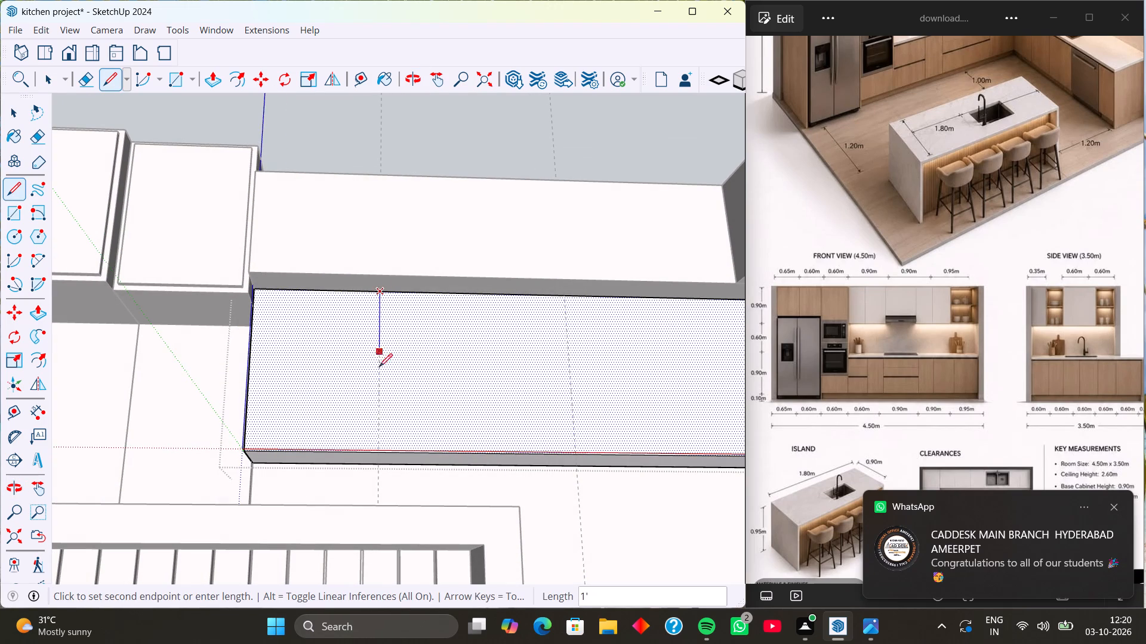
pyautogui.click(377, 452)
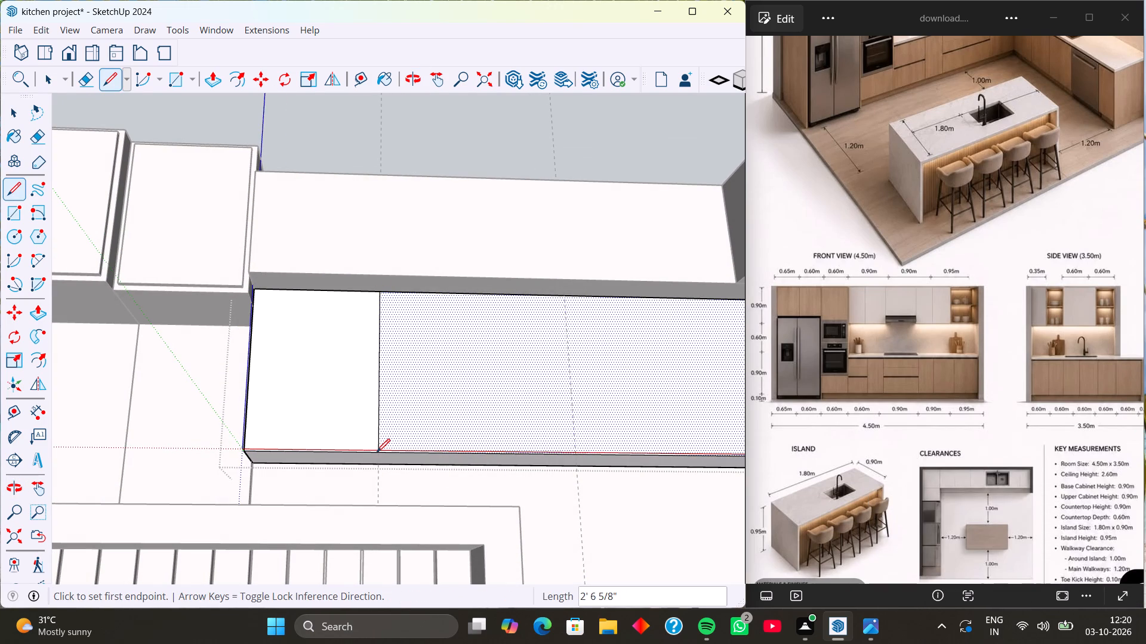
pyautogui.click(564, 299)
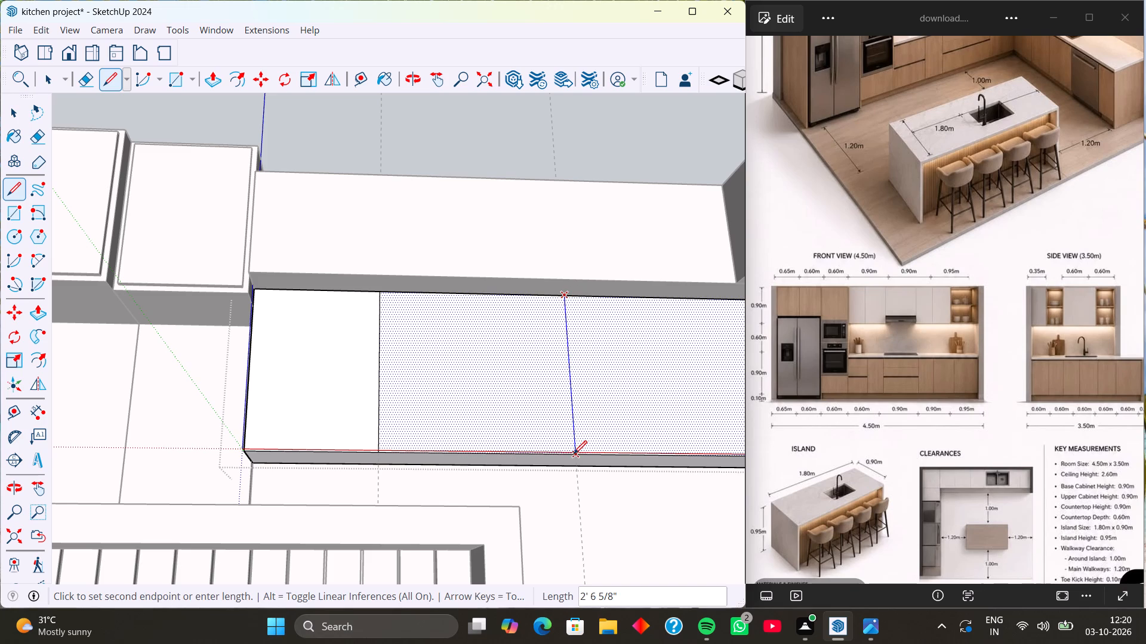
pyautogui.click(575, 456)
# Copy the second divider line about 2' 1/16" toward the corner within the upper cabinet group.
pyautogui.scroll(-4, 523, 435)
pyautogui.keyDown('shift'); pyautogui.moveTo(517, 422); pyautogui.dragTo(470, 423, button='middle'); pyautogui.keyUp('shift')
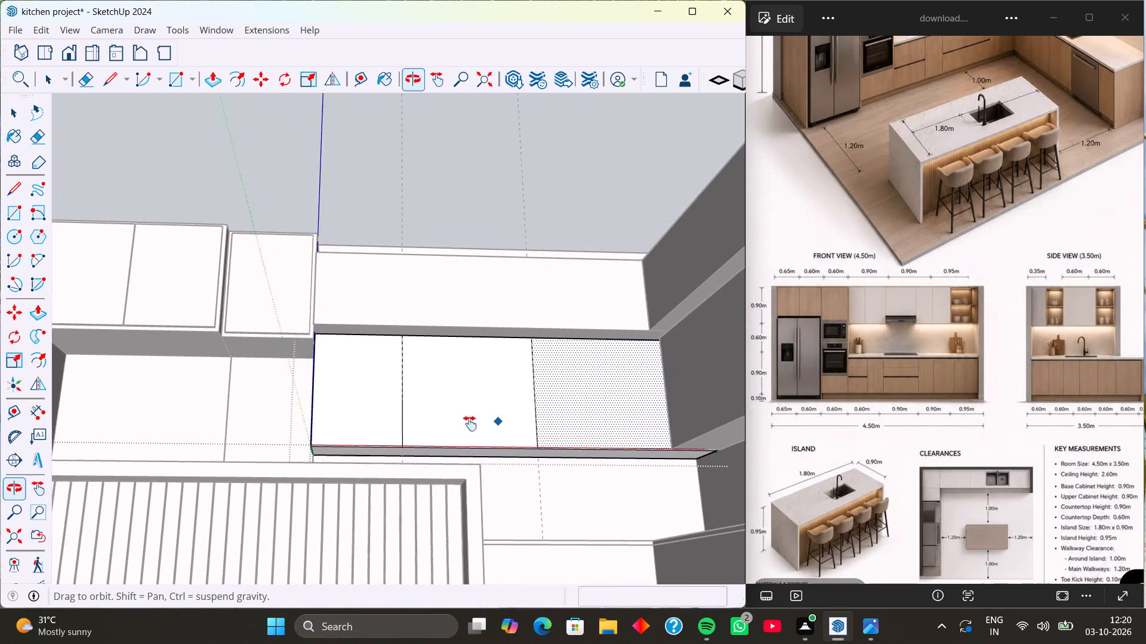
pyautogui.keyDown('shift'); pyautogui.moveTo(470, 423); pyautogui.dragTo(436, 425, button='middle'); pyautogui.keyUp('shift')
pyautogui.moveTo(552, 439); pyautogui.dragTo(530, 511, button='middle')
pyautogui.scroll(3, 519, 396)
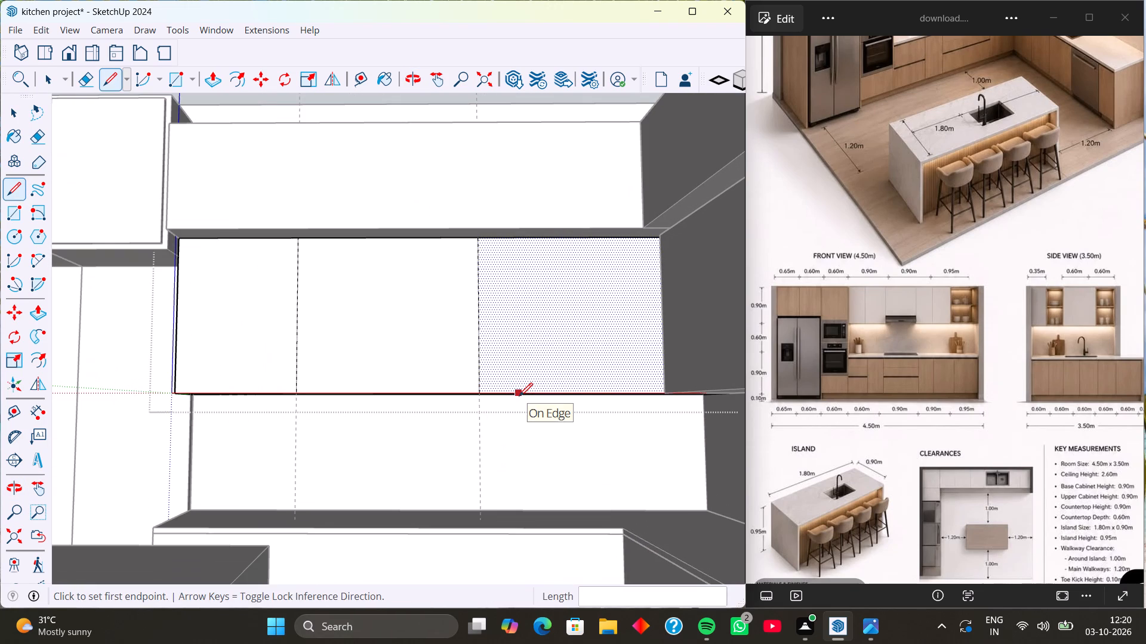
pyautogui.press('space')
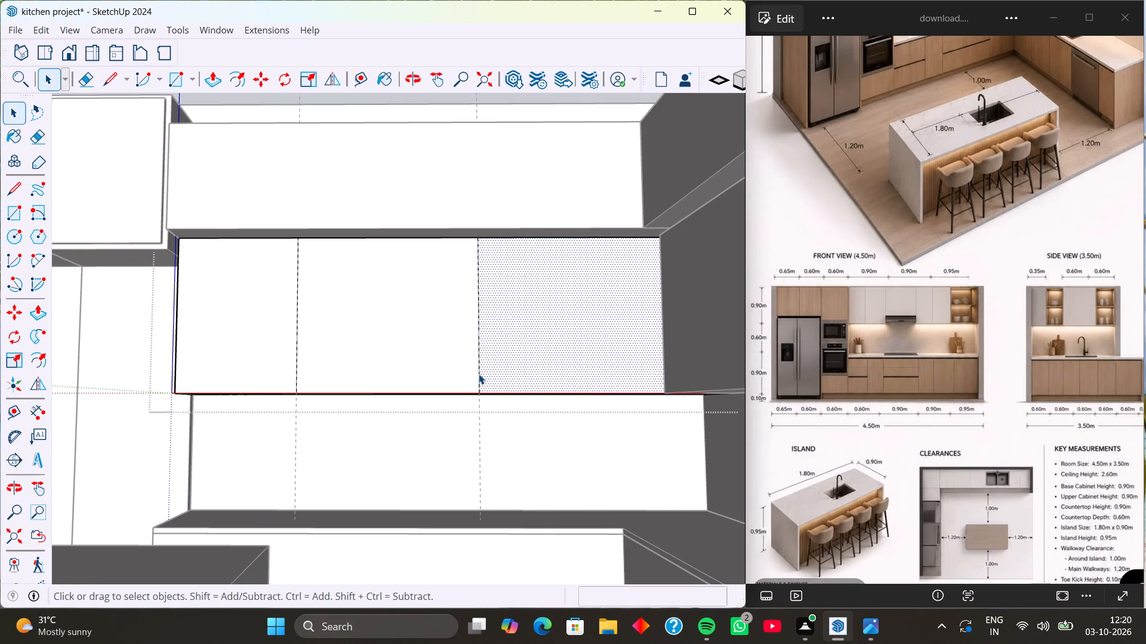
pyautogui.click(479, 374)
pyautogui.press('m')
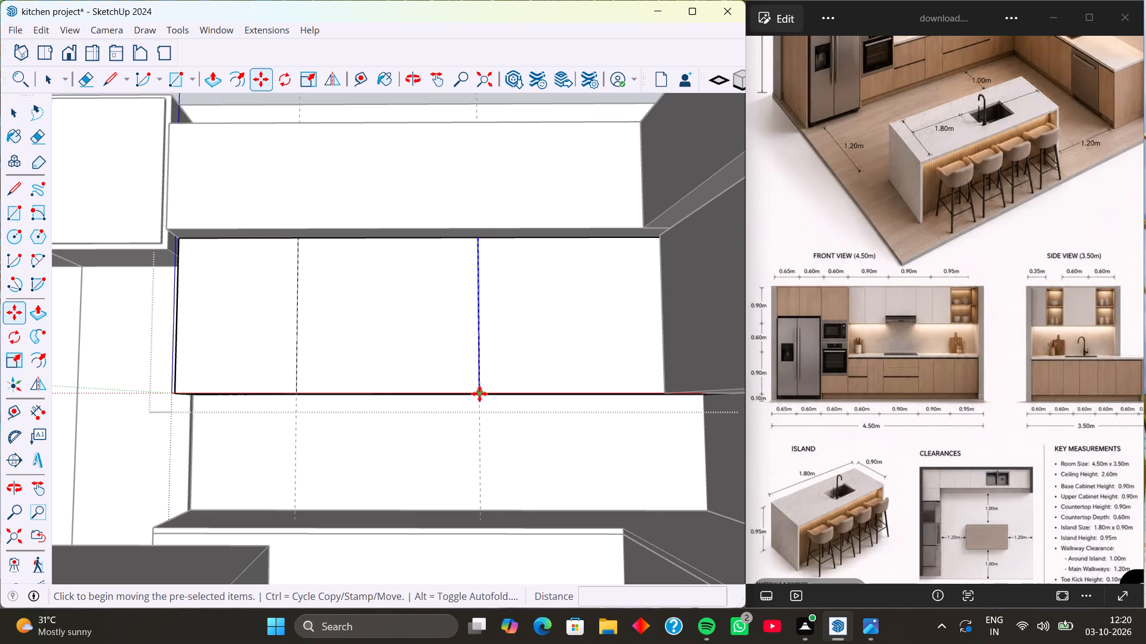
pyautogui.click(479, 394)
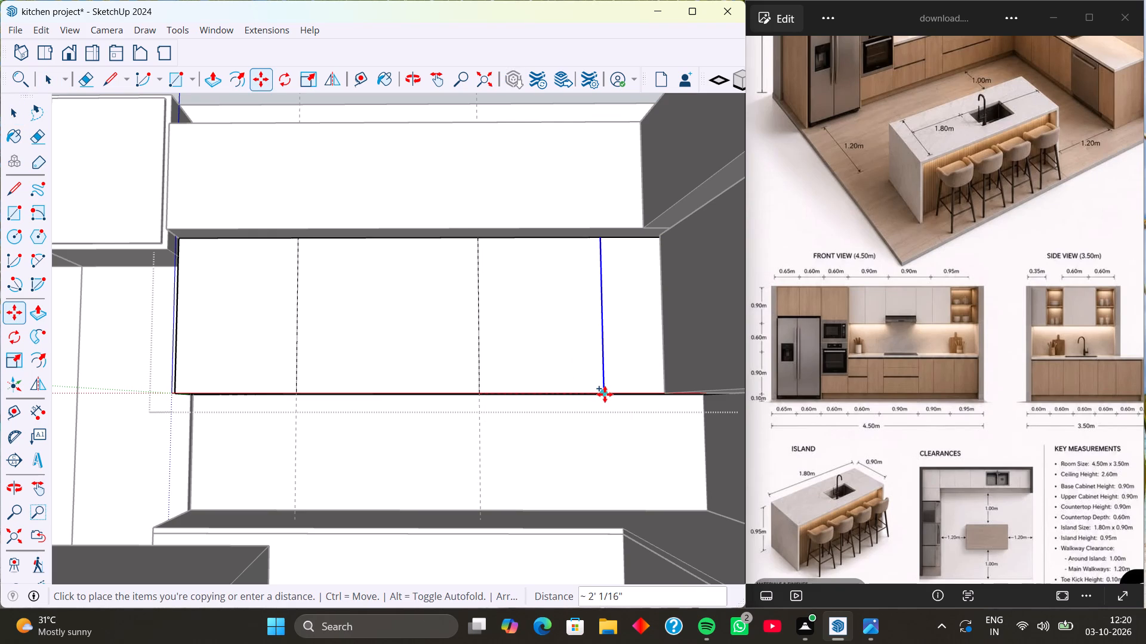
pyautogui.click(605, 394)
pyautogui.moveTo(605, 394); pyautogui.dragTo(578, 472, button='middle')
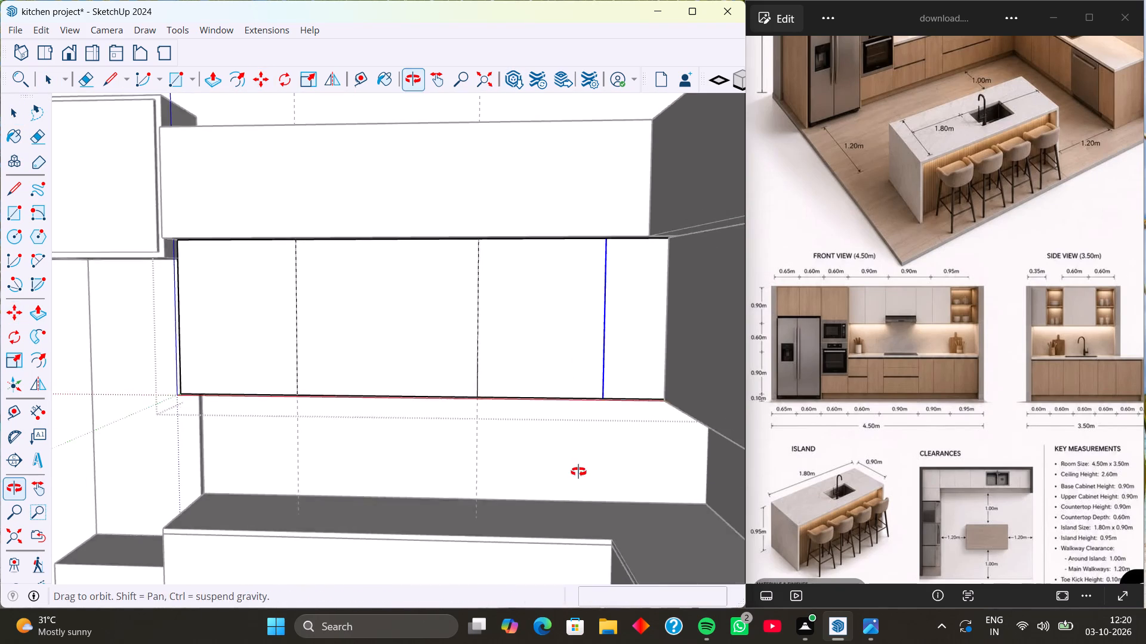
pyautogui.moveTo(578, 472); pyautogui.dragTo(577, 480, button='middle')
pyautogui.scroll(-2, 590, 386)
pyautogui.moveTo(599, 409); pyautogui.dragTo(596, 469, button='middle')
pyautogui.scroll(6, 584, 383)
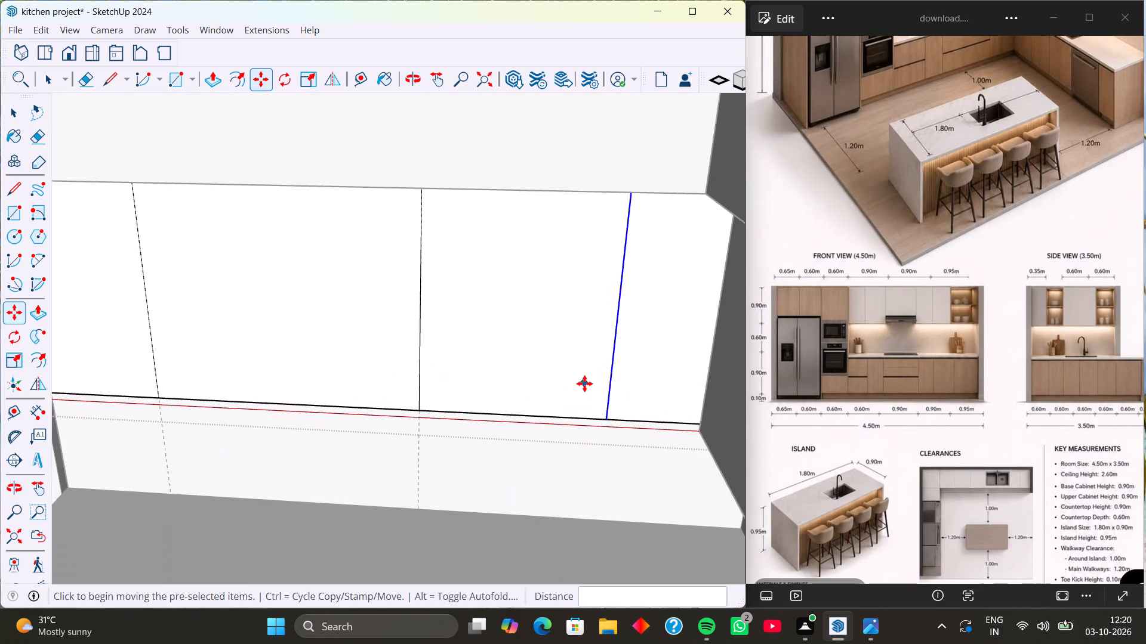
pyautogui.scroll(-7, 584, 383)
pyautogui.press('space')
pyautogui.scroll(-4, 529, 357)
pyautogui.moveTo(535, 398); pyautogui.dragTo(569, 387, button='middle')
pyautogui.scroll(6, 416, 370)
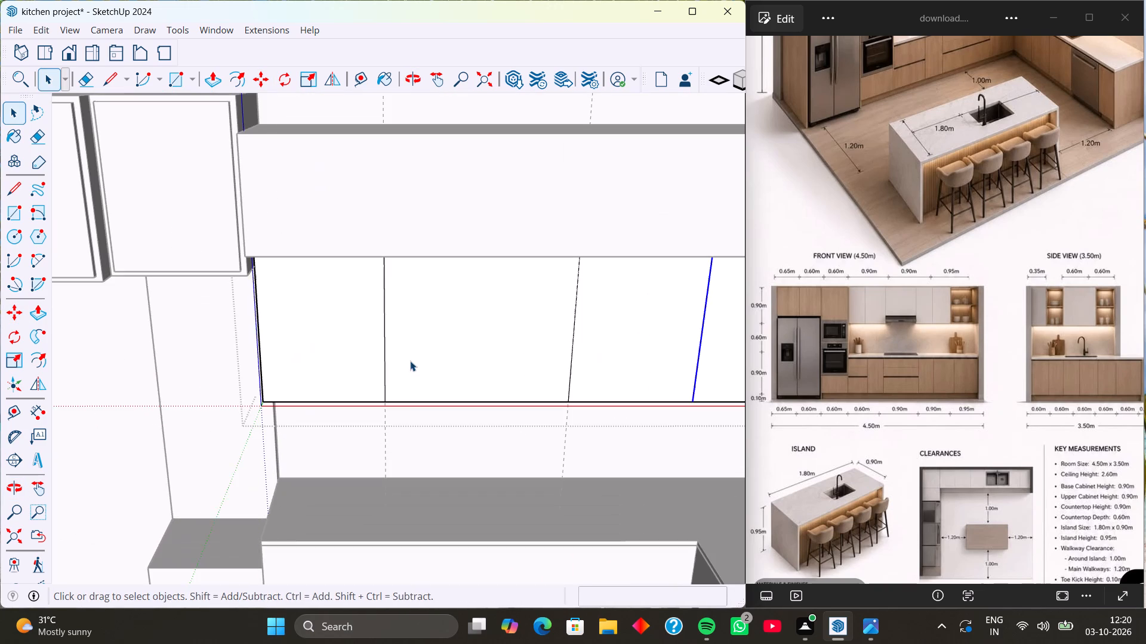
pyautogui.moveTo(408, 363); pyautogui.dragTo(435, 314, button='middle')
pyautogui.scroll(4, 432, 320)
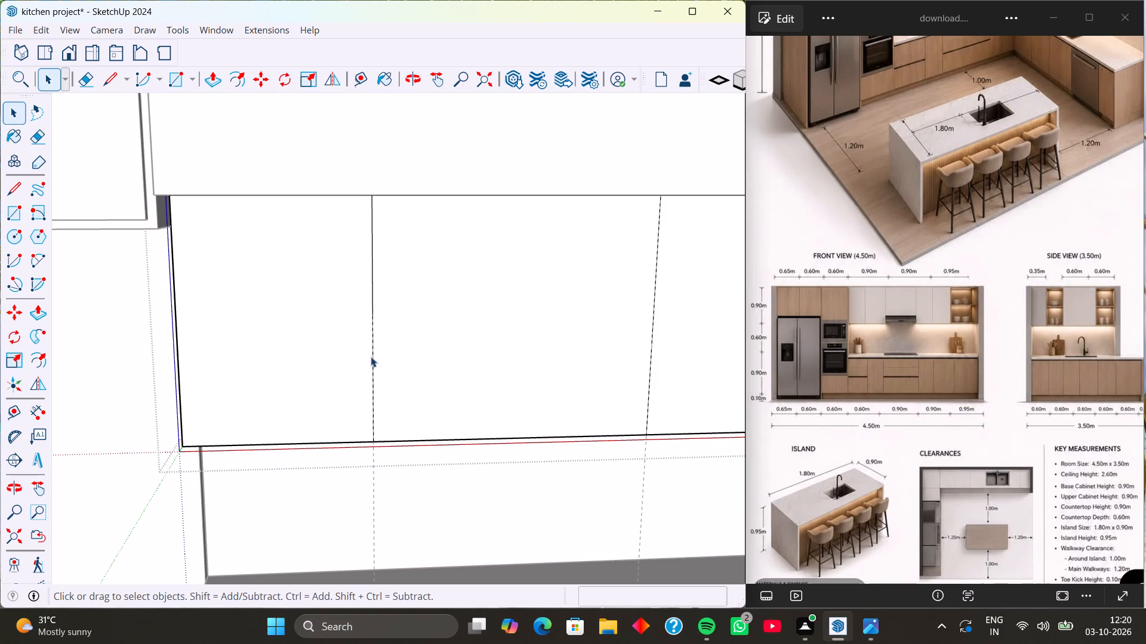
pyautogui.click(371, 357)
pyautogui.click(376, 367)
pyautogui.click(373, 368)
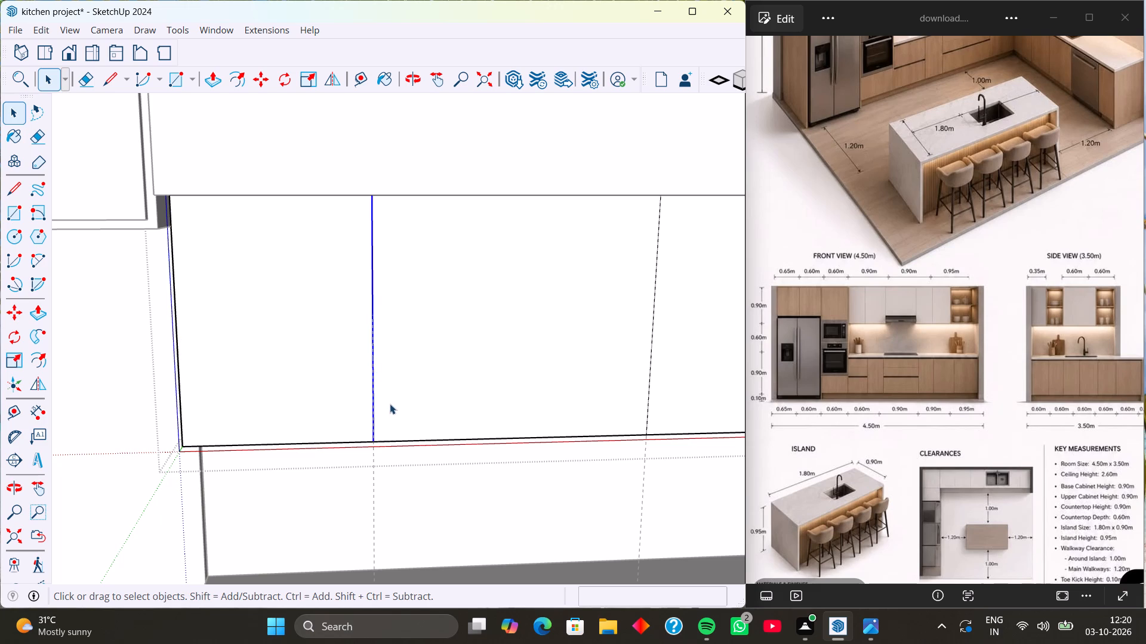
# Push the upper cabinet's middle front section back 1' 1", through the cabinet's full depth.
pyautogui.scroll(-4, 363, 385)
pyautogui.keyDown('shift'); pyautogui.moveTo(432, 385); pyautogui.dragTo(375, 314, button='middle'); pyautogui.keyUp('shift')
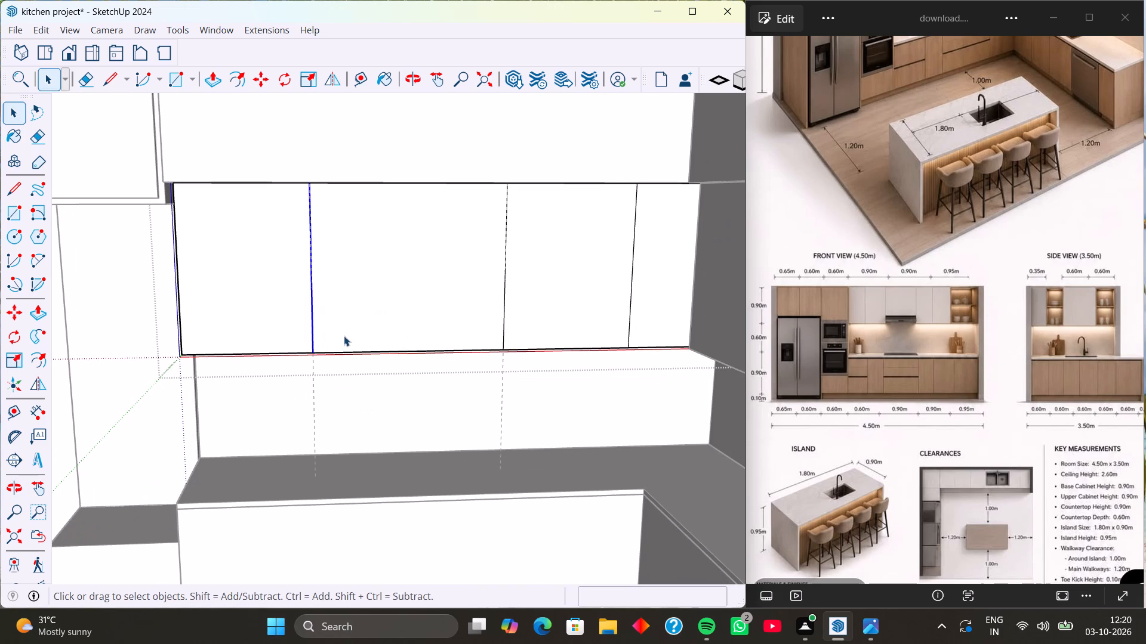
pyautogui.click(387, 305)
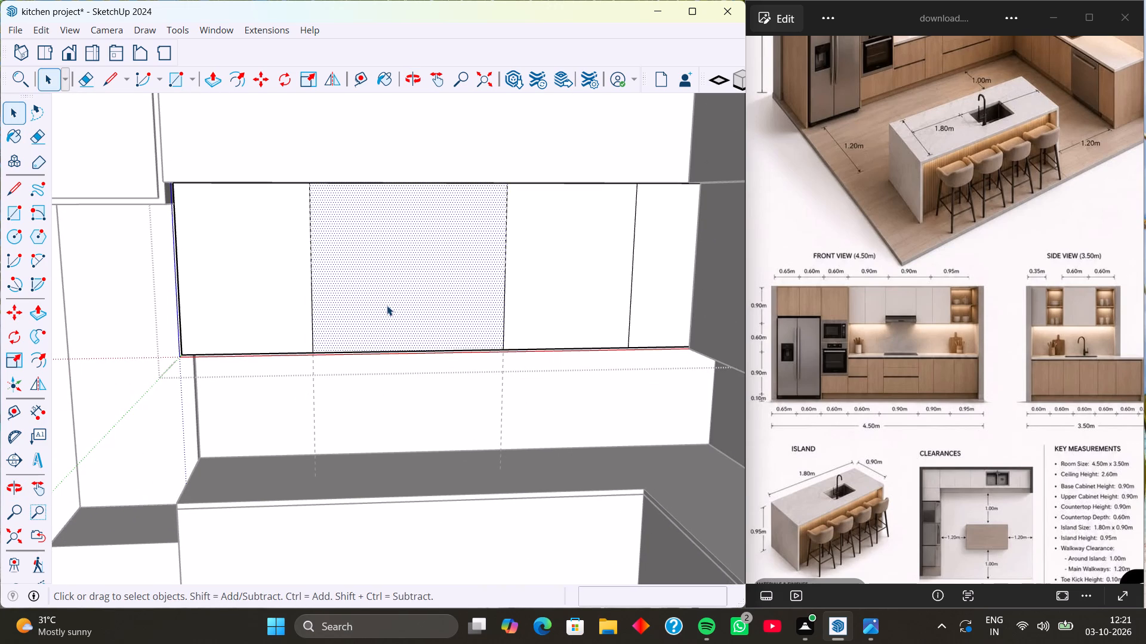
pyautogui.press('p')
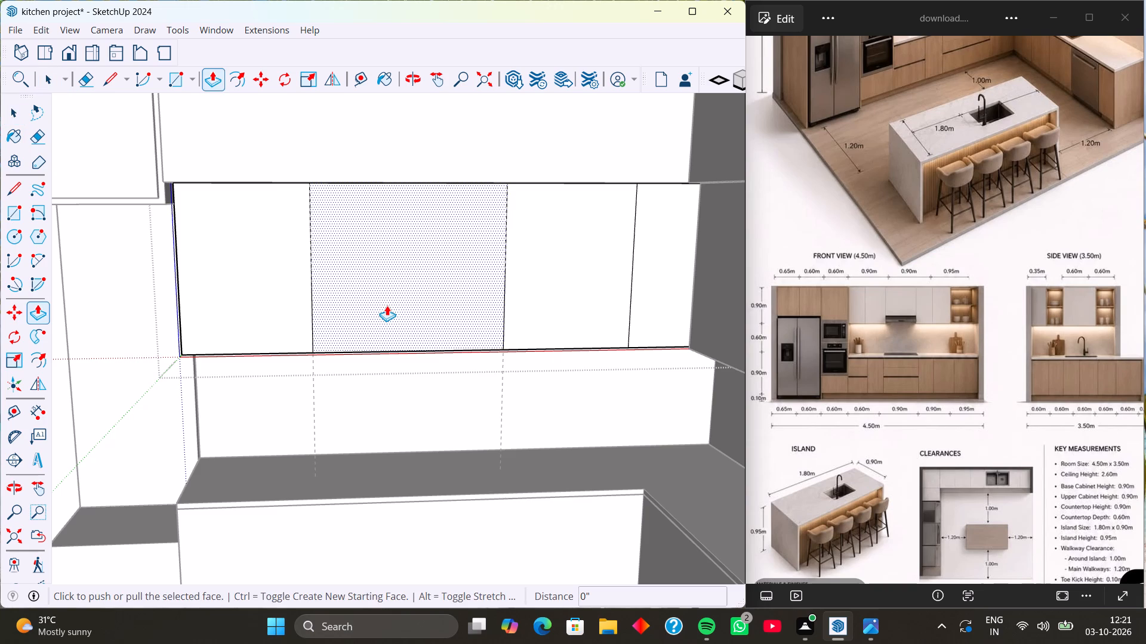
pyautogui.click(387, 305)
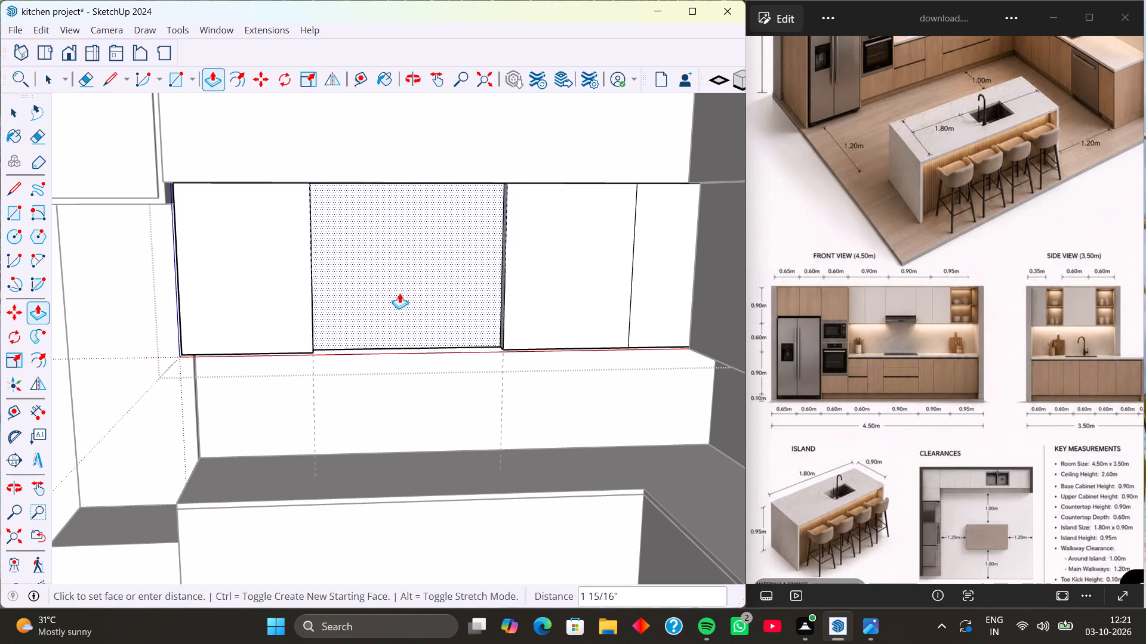
pyautogui.click(343, 307)
# Delete the recessed back face in the upper cabinet's middle section.
pyautogui.moveTo(389, 286); pyautogui.dragTo(451, 265, button='middle')
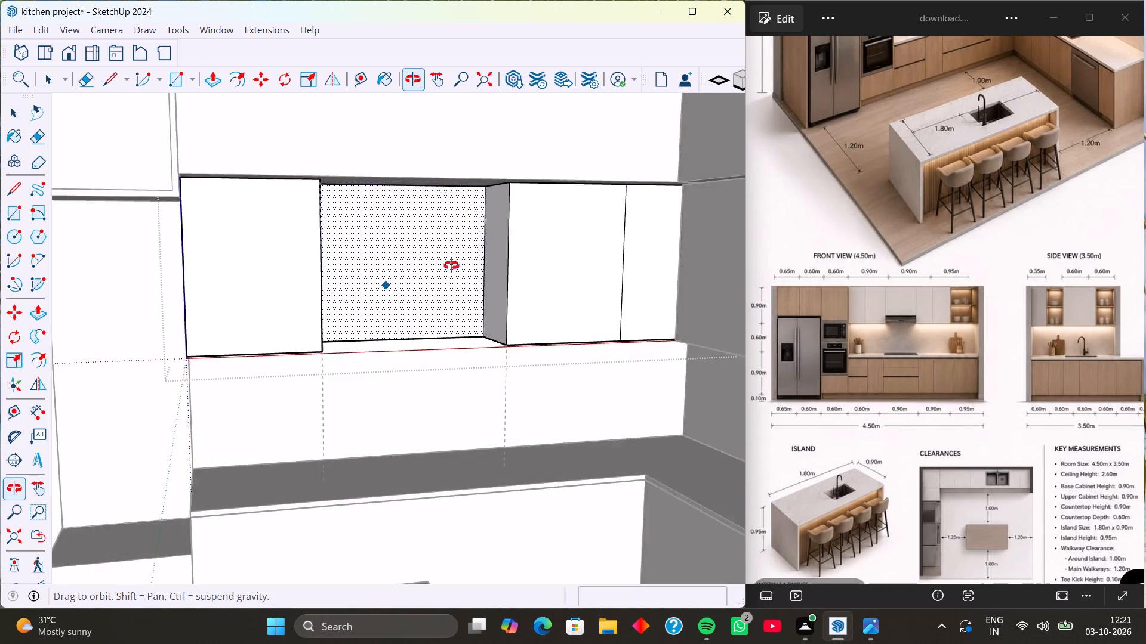
pyautogui.moveTo(451, 265); pyautogui.dragTo(507, 252, button='middle')
pyautogui.moveTo(396, 293); pyautogui.dragTo(356, 299, button='middle')
pyautogui.press('space')
pyautogui.click(356, 299)
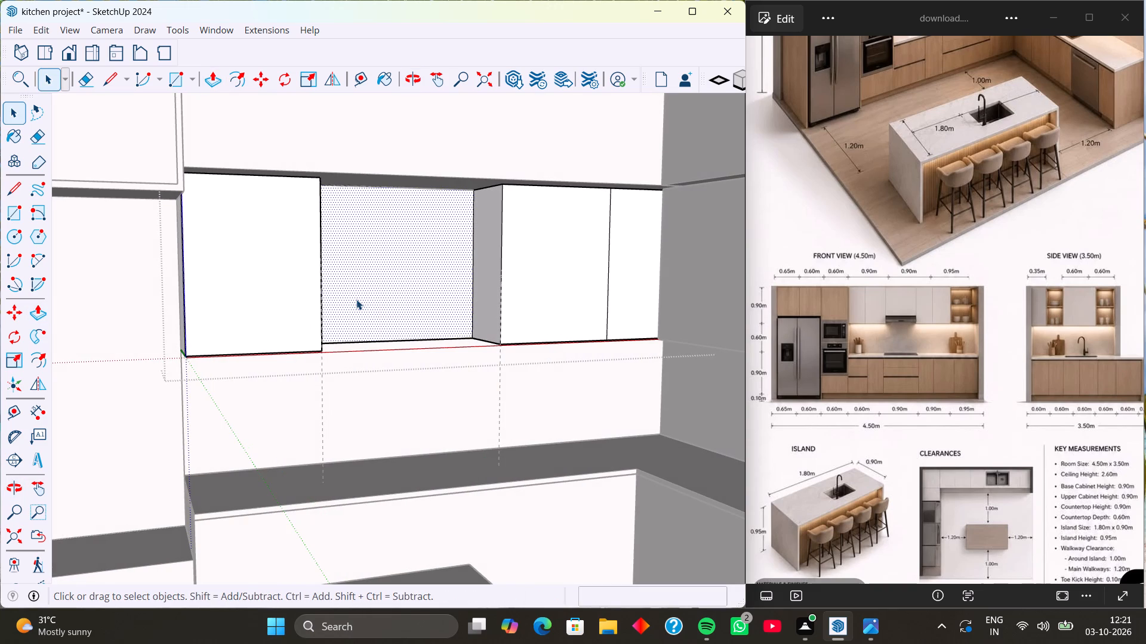
pyautogui.press('Delete')
pyautogui.moveTo(393, 292); pyautogui.dragTo(391, 313, button='middle')
pyautogui.scroll(9, 391, 336)
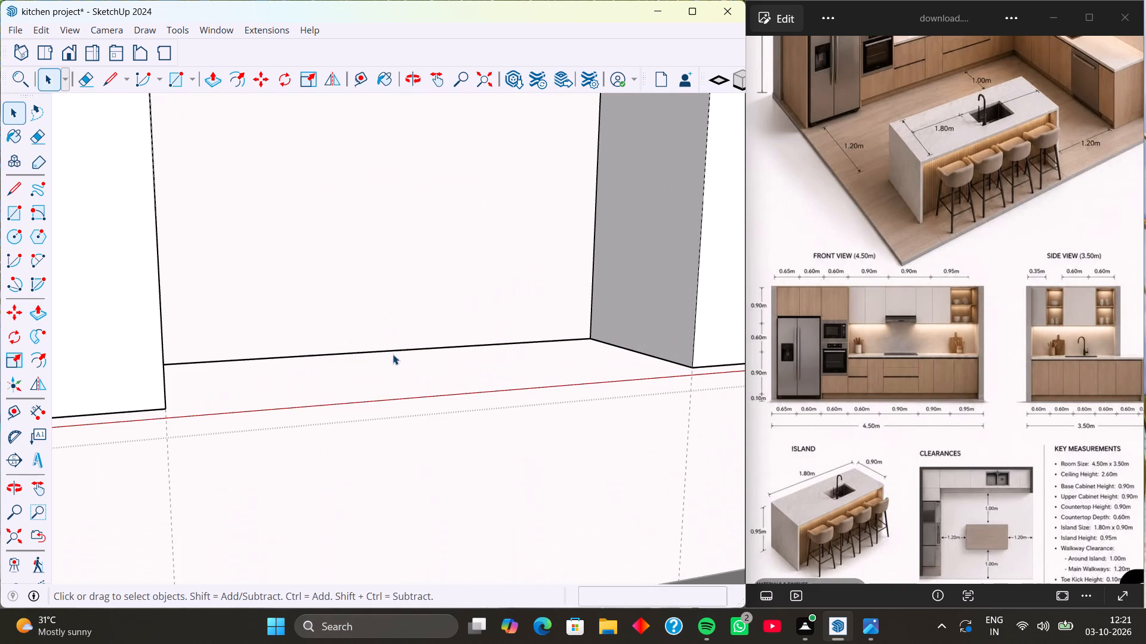
# Delete the leftover bottom edge at the back of the upper cabinet's opened middle section.
pyautogui.click(393, 350)
pyautogui.press('Delete')
# Offset the front face of the upper cabinet section nearest the tall cabinets inward by 1".
pyautogui.scroll(-9, 383, 302)
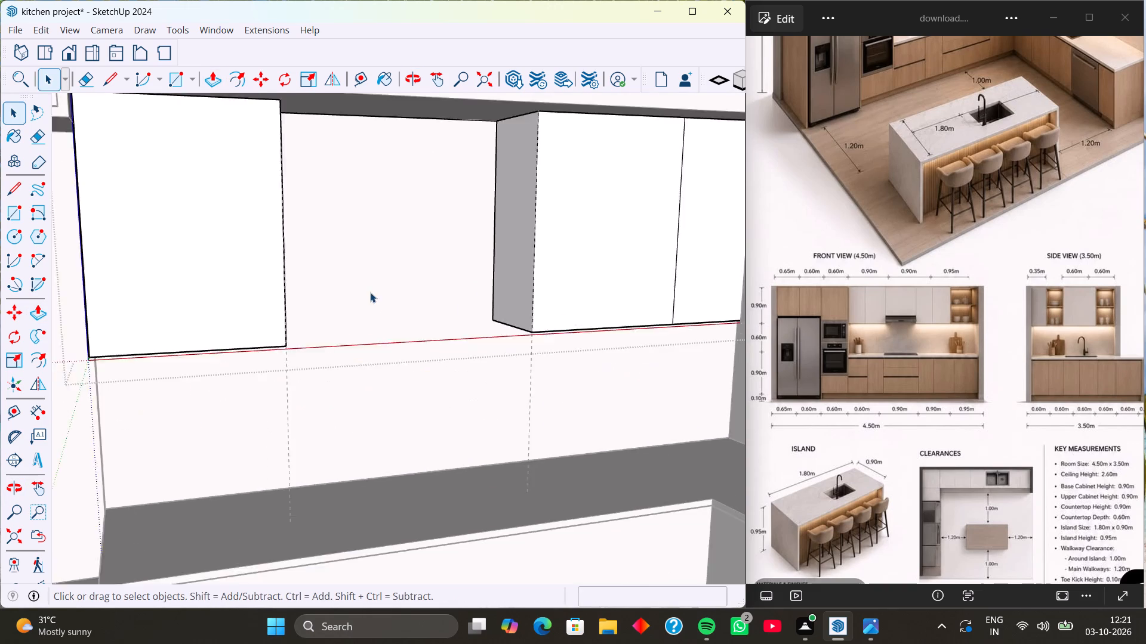
pyautogui.scroll(-1, 370, 292)
pyautogui.moveTo(370, 292); pyautogui.dragTo(329, 293, button='middle')
pyautogui.scroll(-4, 329, 293)
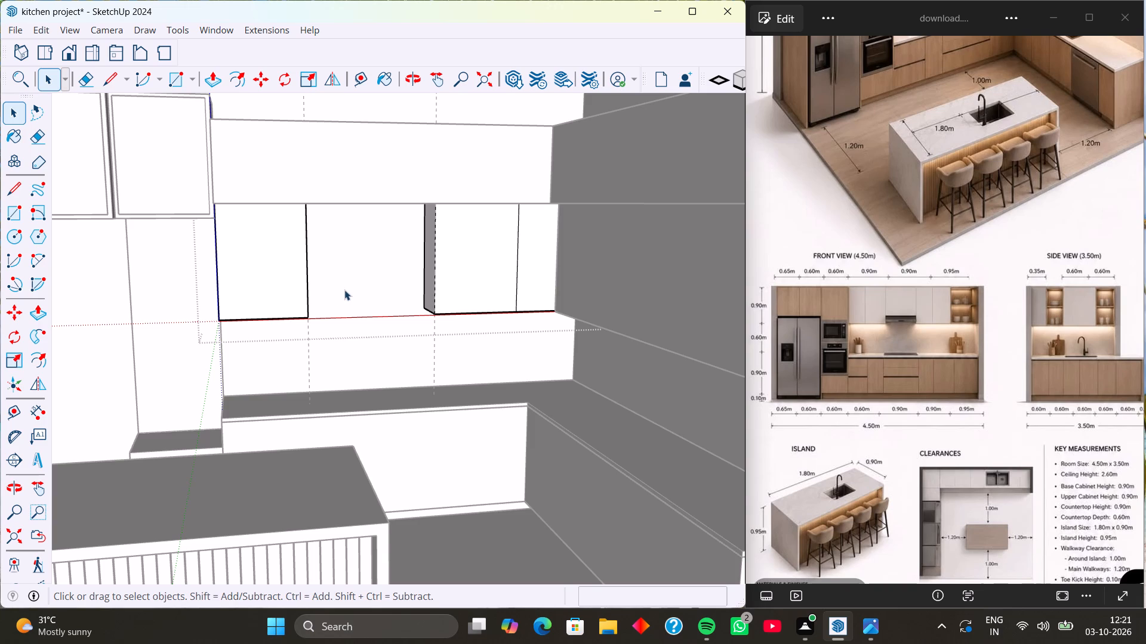
pyautogui.scroll(-4, 353, 287)
pyautogui.moveTo(370, 314); pyautogui.dragTo(326, 305, button='middle')
pyautogui.scroll(8, 316, 296)
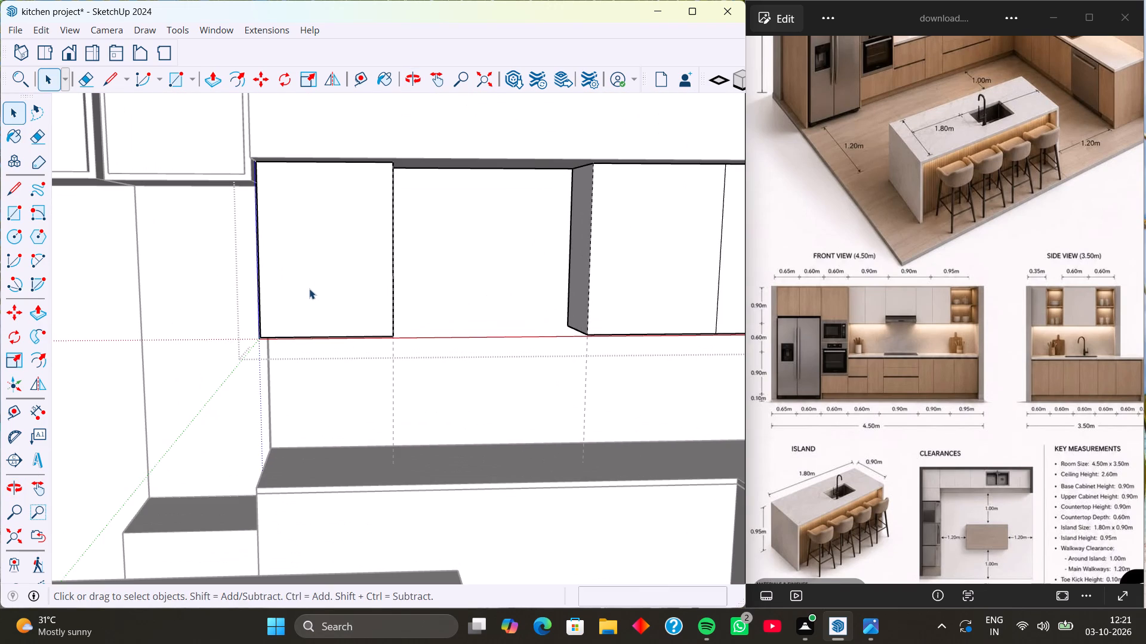
pyautogui.click(324, 285)
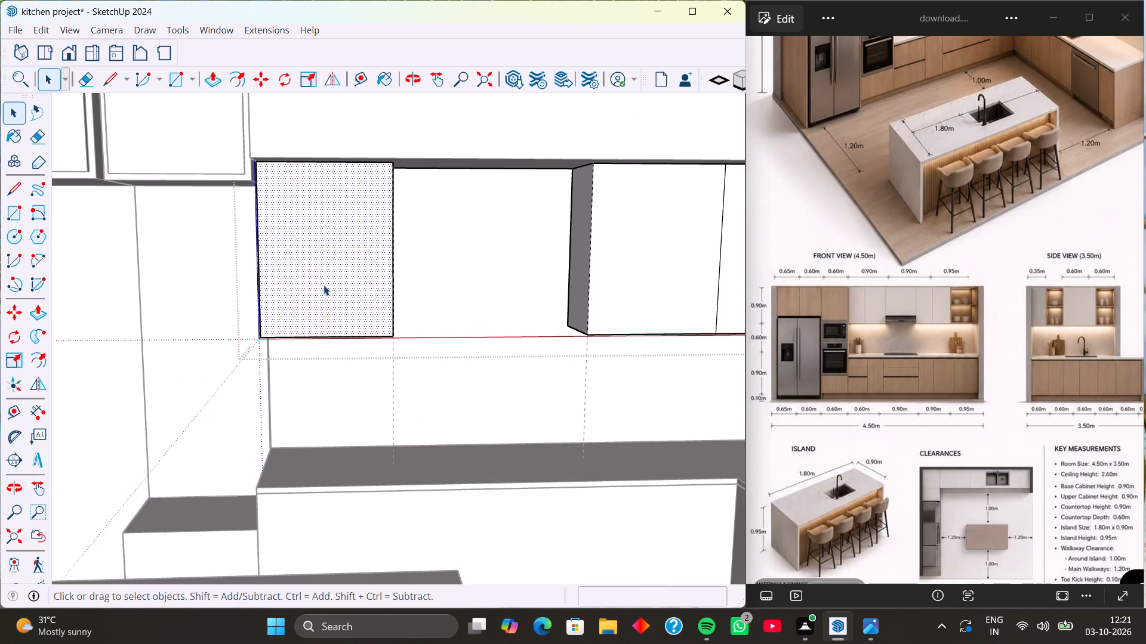
pyautogui.doubleClick(324, 284)
pyautogui.click(324, 284)
pyautogui.press('f')
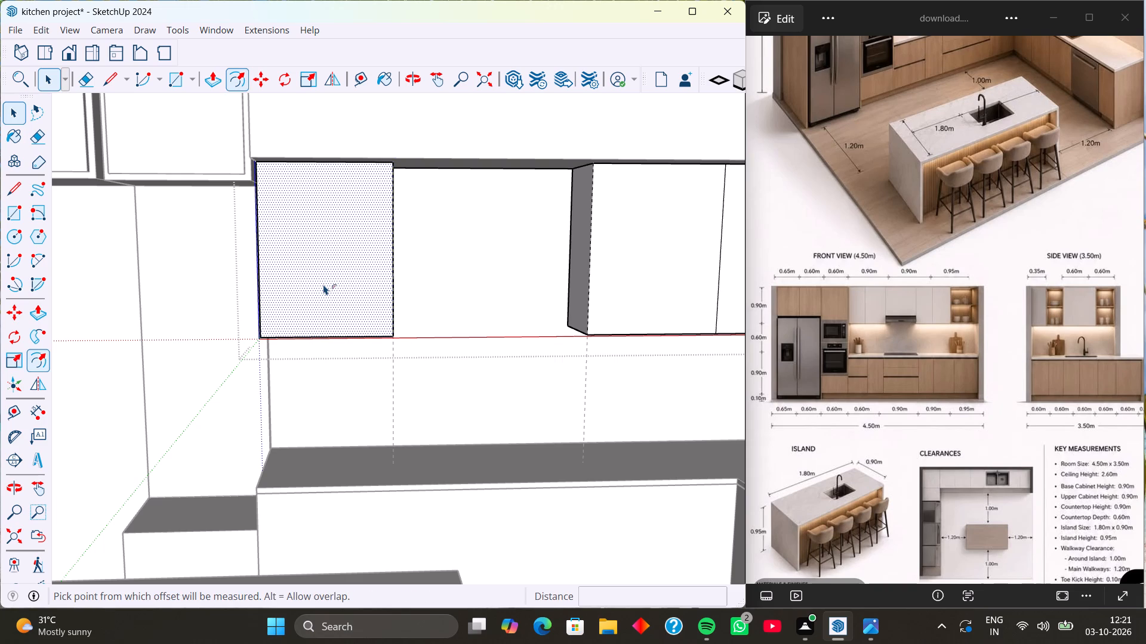
pyautogui.click(324, 284)
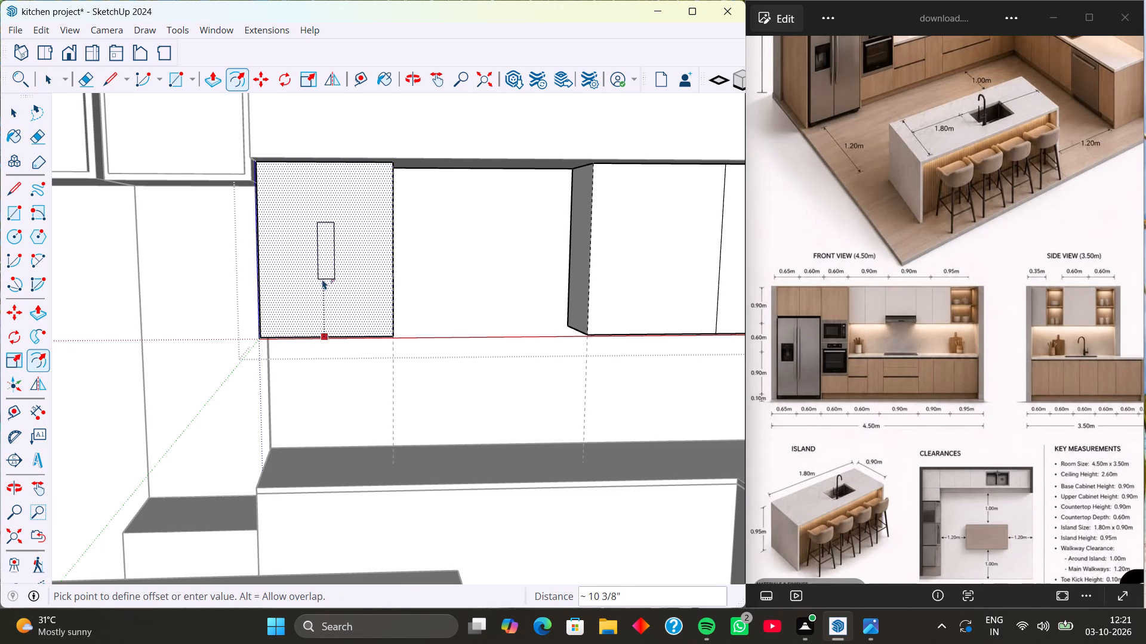
pyautogui.press('1')
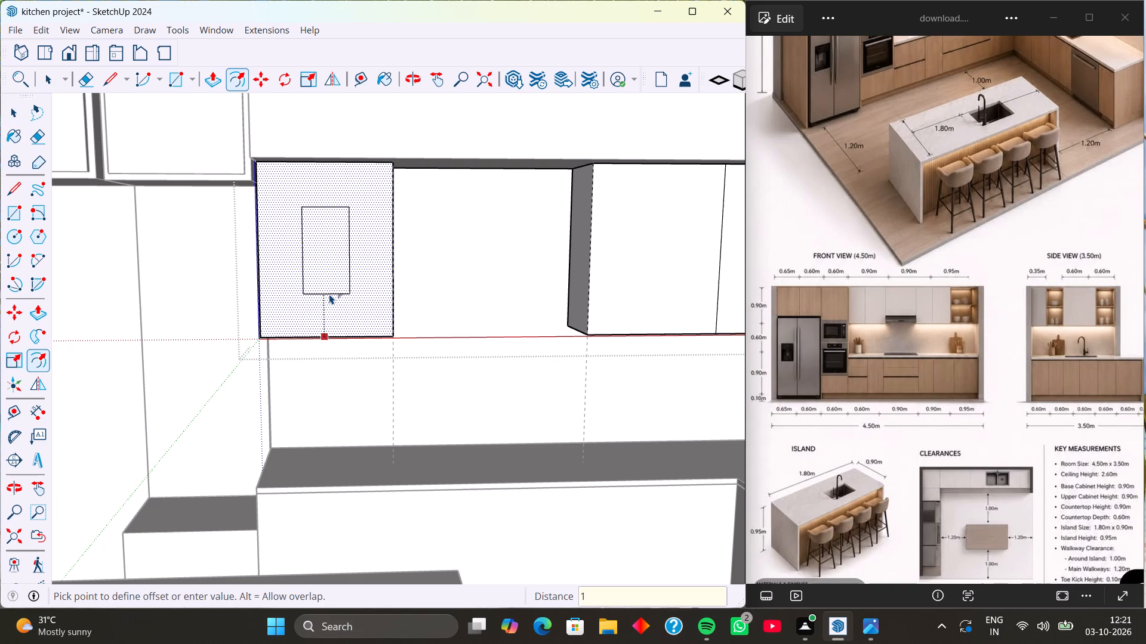
pyautogui.press('Return')
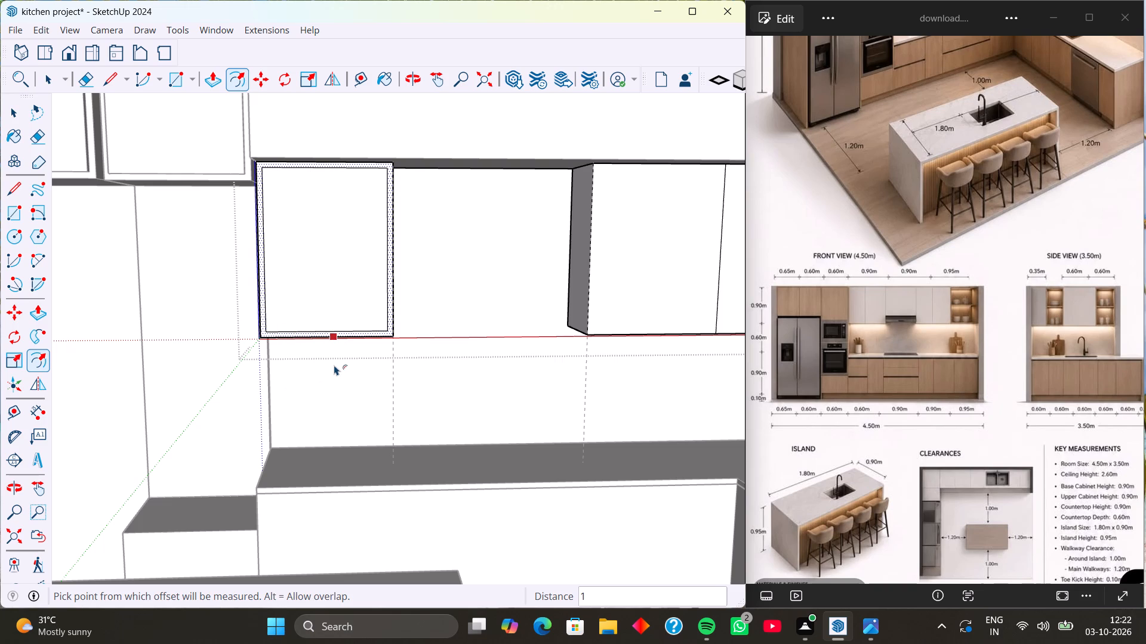
pyautogui.press('space')
# Move the bottom edge of that section's inset outline down 1" onto the cabinet's bottom edge.
pyautogui.click(358, 292)
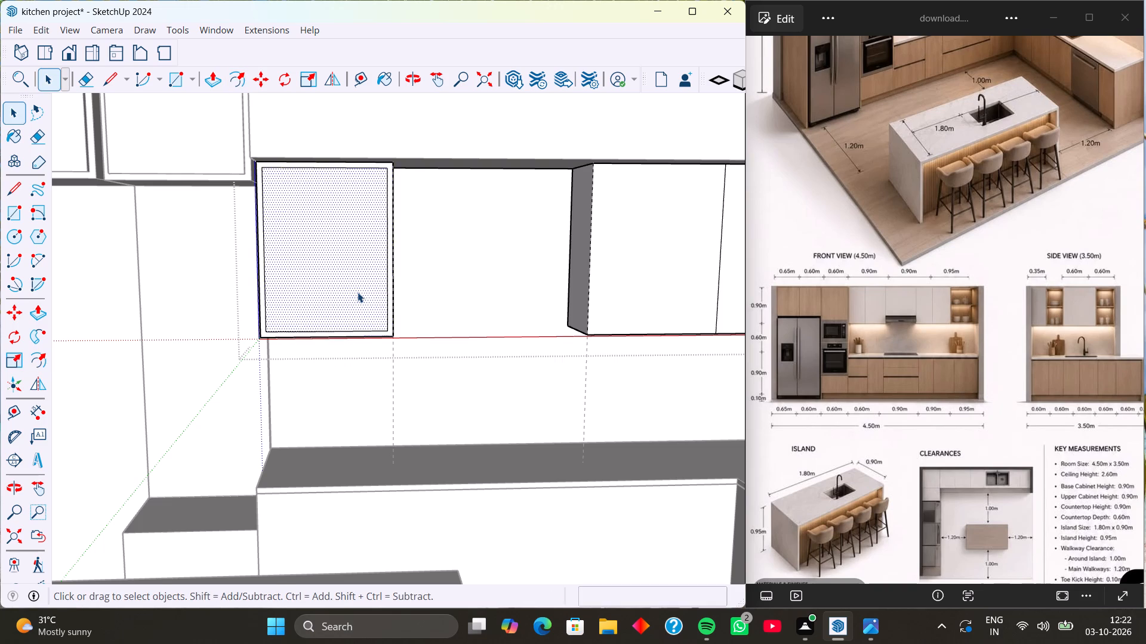
pyautogui.scroll(-4, 341, 284)
pyautogui.moveTo(341, 284); pyautogui.dragTo(363, 330, button='middle')
pyautogui.scroll(3, 329, 253)
pyautogui.moveTo(329, 252); pyautogui.dragTo(320, 212, button='middle')
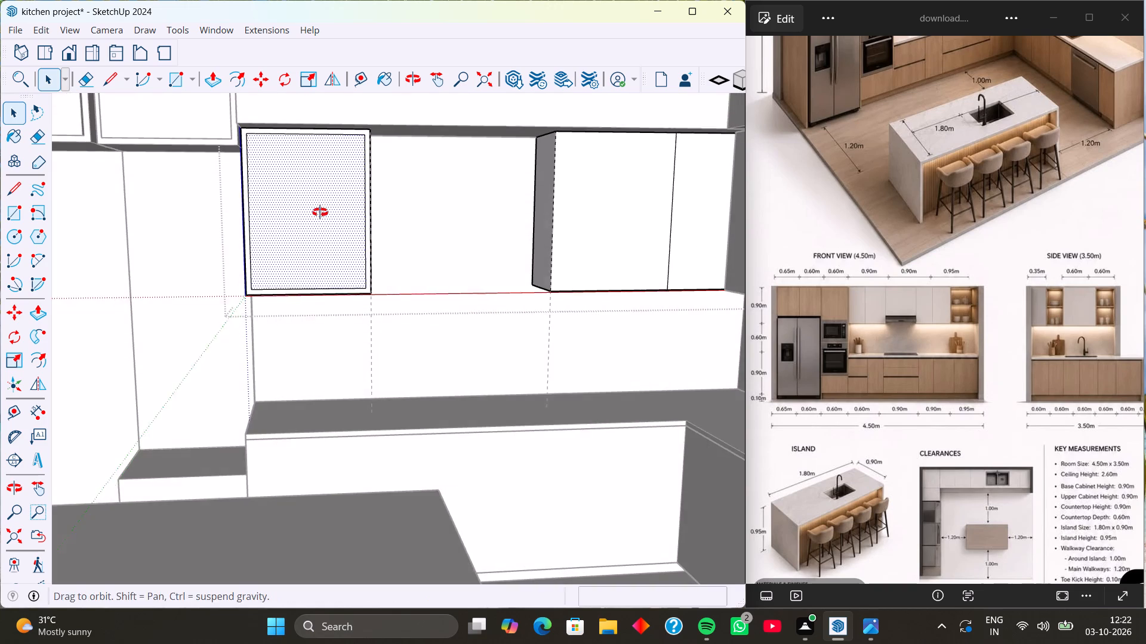
pyautogui.moveTo(320, 212); pyautogui.dragTo(319, 210, button='middle')
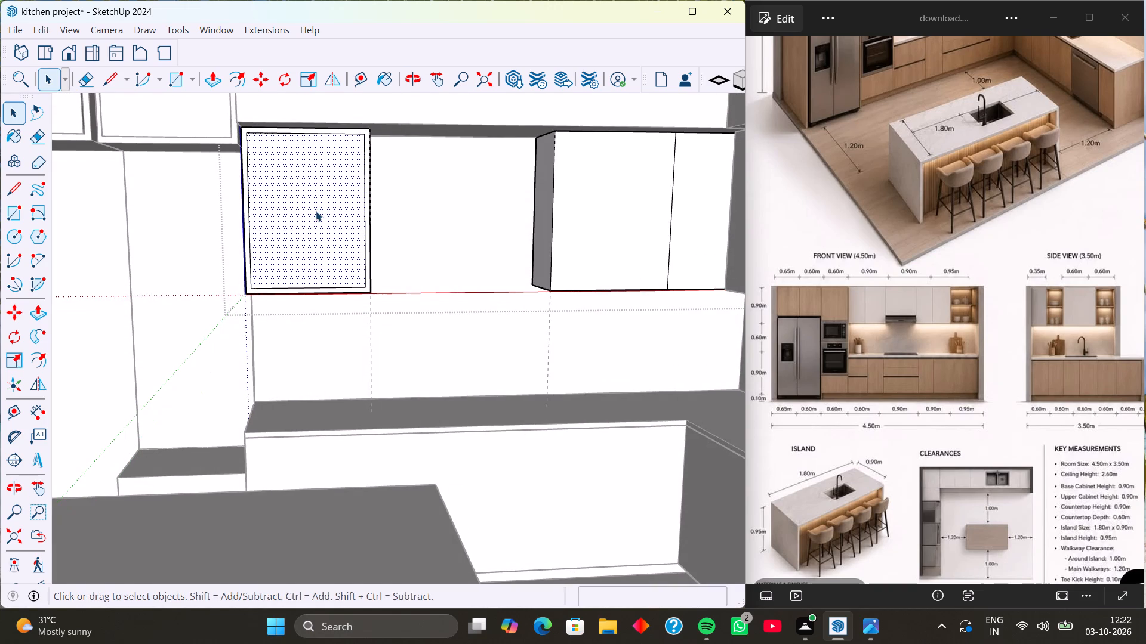
pyautogui.scroll(-2, 319, 219)
pyautogui.middleClick(319, 219)
pyautogui.scroll(3, 313, 192)
pyautogui.scroll(5, 335, 311)
pyautogui.click(335, 307)
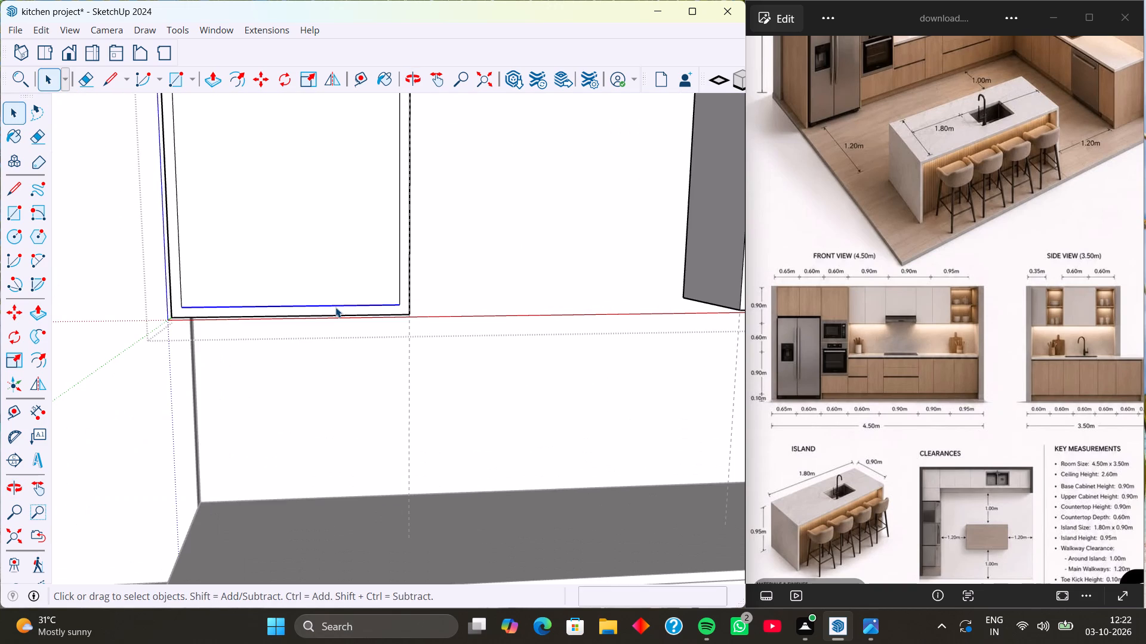
pyautogui.press('m')
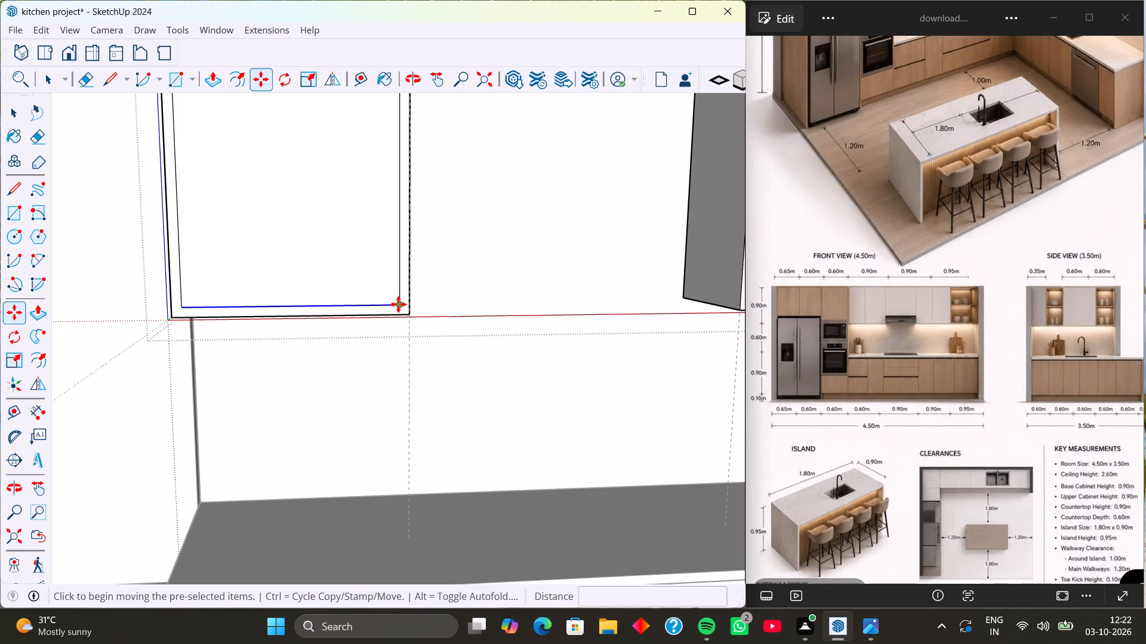
pyautogui.click(399, 304)
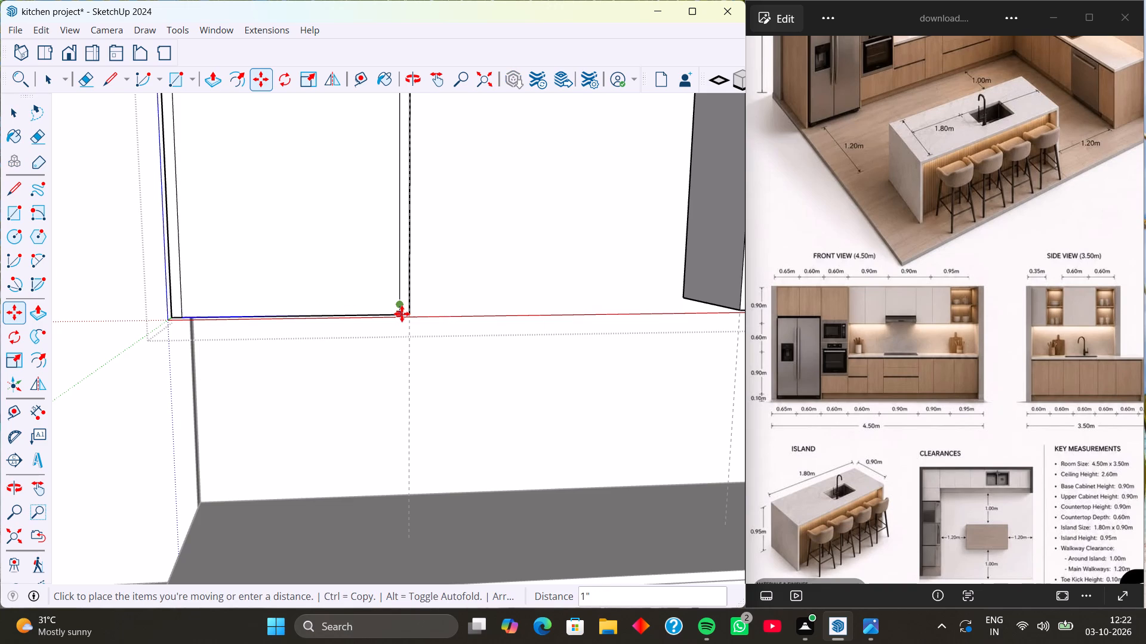
pyautogui.scroll(4, 402, 314)
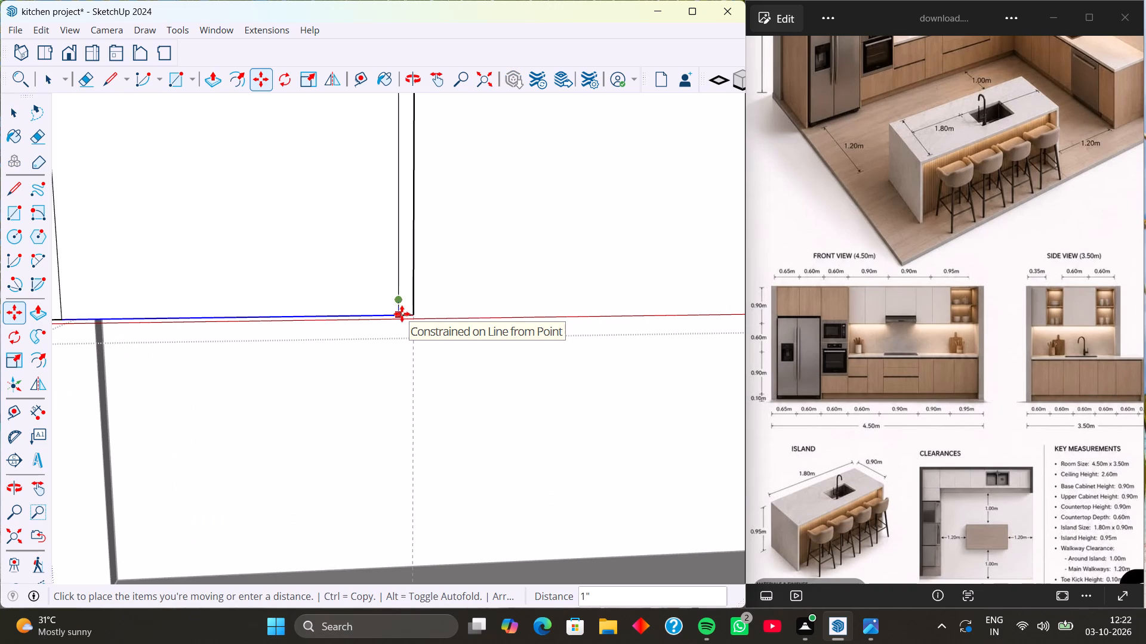
pyautogui.click(402, 314)
# Move the top edge of the same inset outline up 1" onto the cabinet's top edge.
pyautogui.scroll(-9, 354, 261)
pyautogui.scroll(-3, 308, 274)
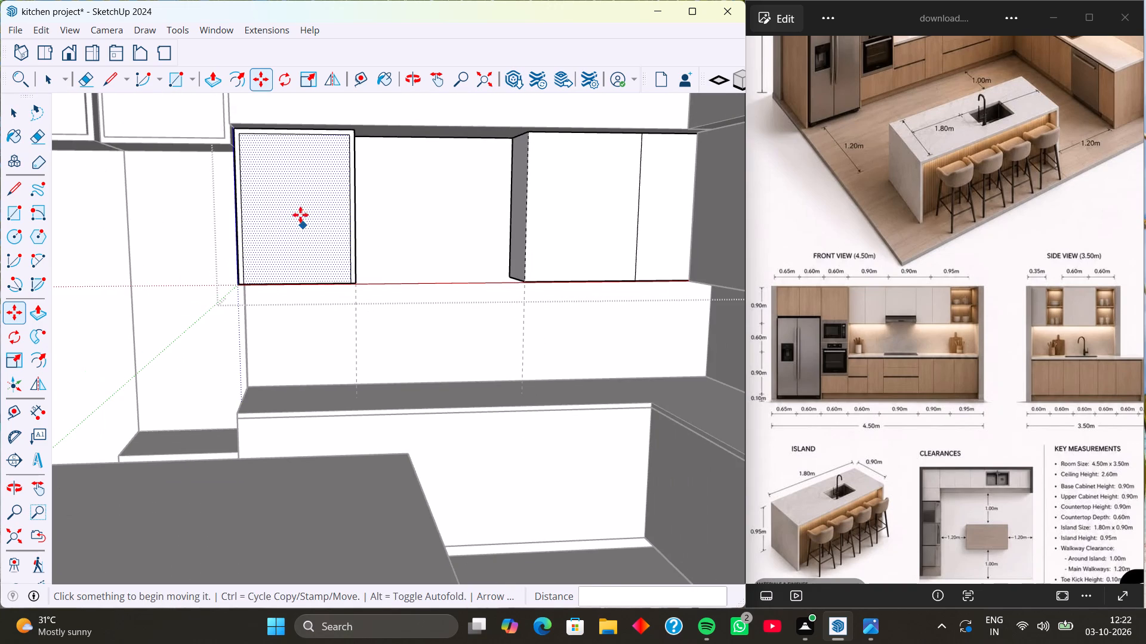
pyautogui.scroll(-2, 300, 202)
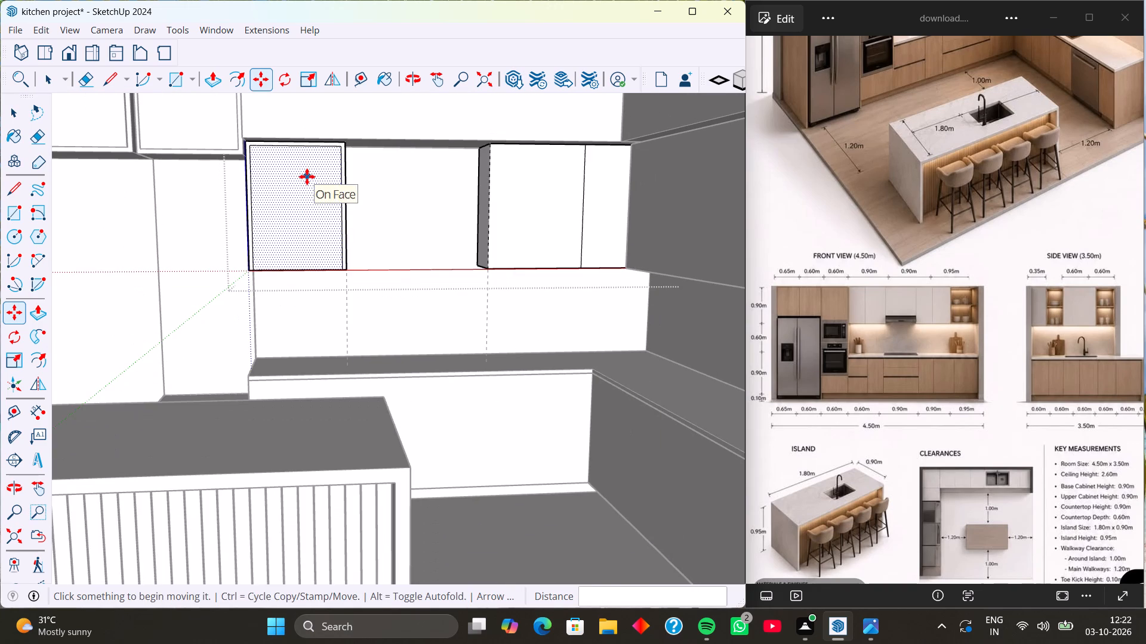
pyautogui.keyDown('shift'); pyautogui.moveTo(307, 177); pyautogui.dragTo(317, 291, button='middle'); pyautogui.keyUp('shift')
pyautogui.scroll(7, 316, 268)
pyautogui.press('space')
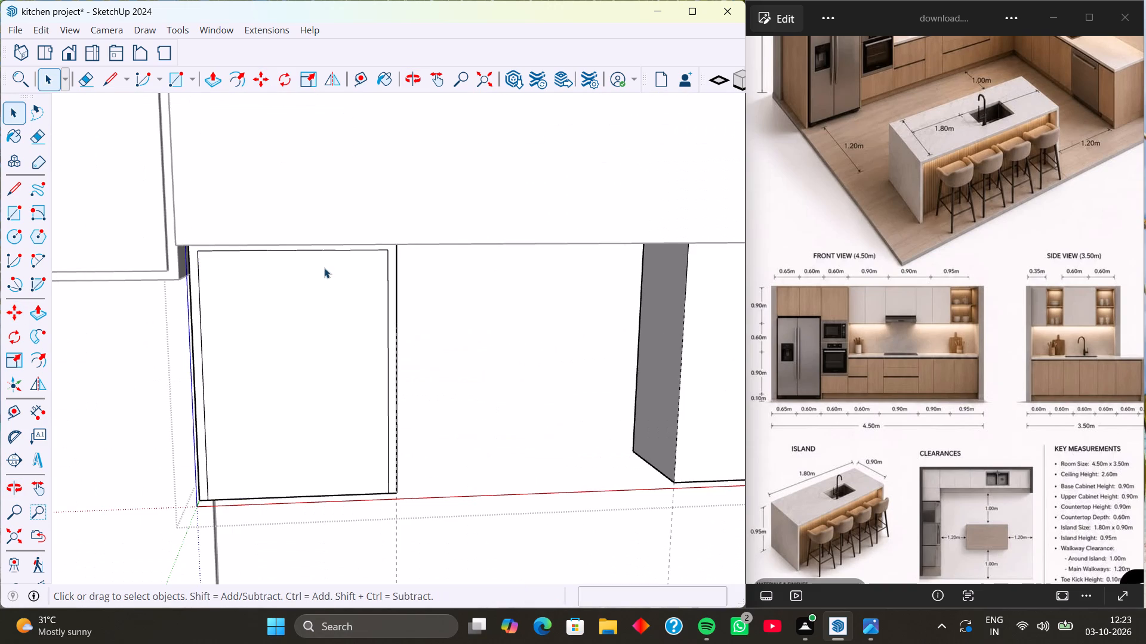
pyautogui.scroll(3, 346, 256)
pyautogui.click(353, 250)
pyautogui.press('m')
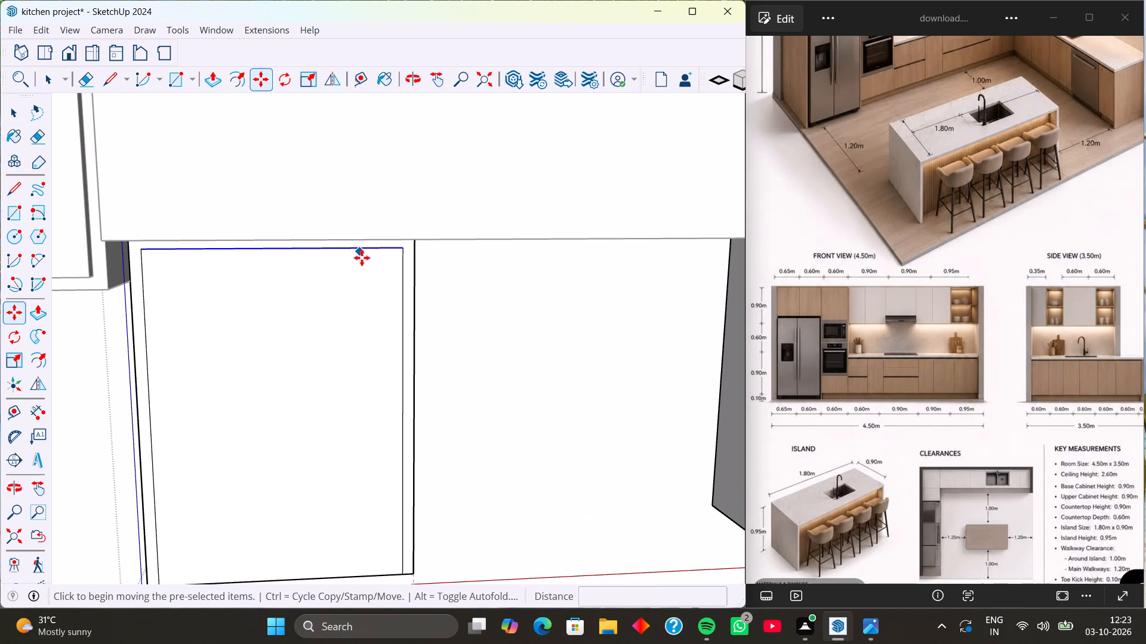
pyautogui.moveTo(363, 259); pyautogui.dragTo(359, 204, button='middle')
pyautogui.scroll(6, 392, 246)
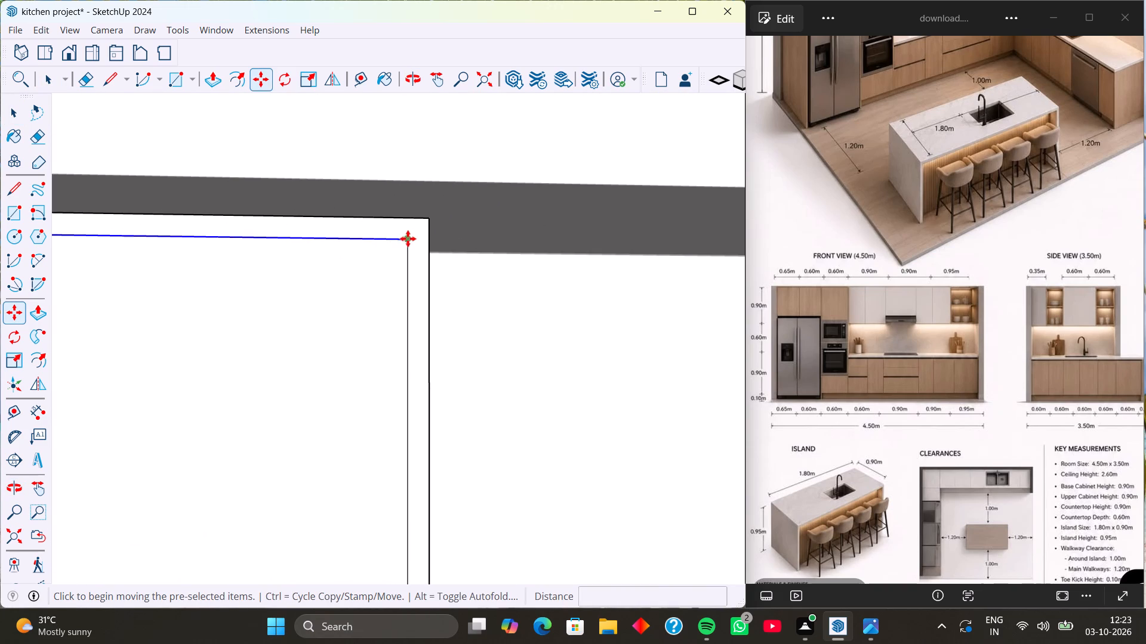
pyautogui.click(406, 238)
pyautogui.click(409, 217)
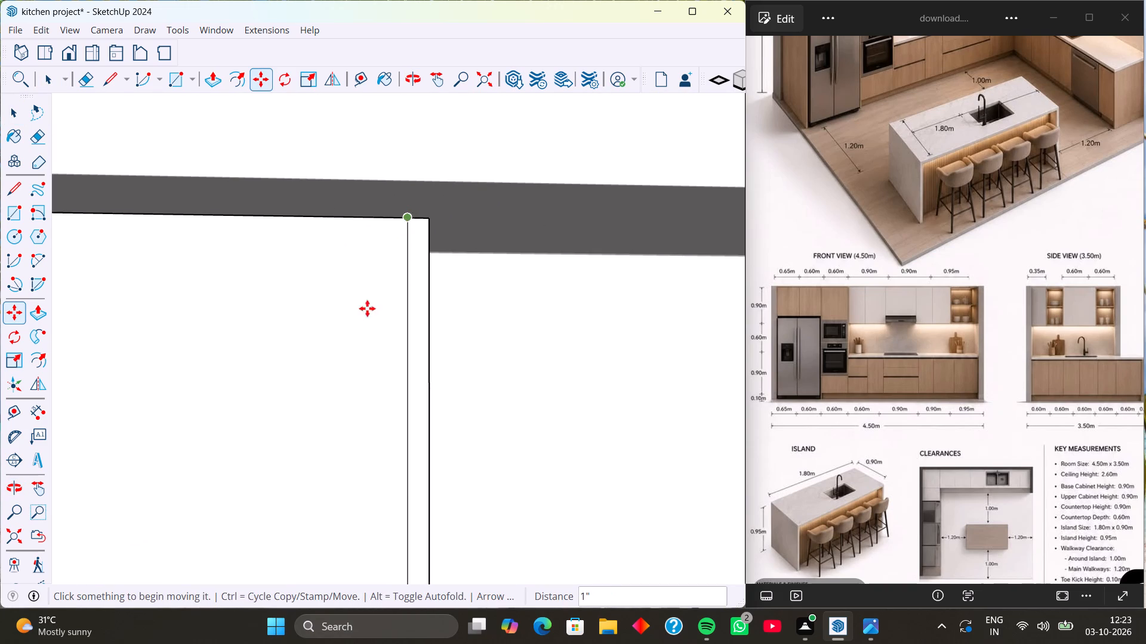
# Pull the full-height door panel on this upper cabinet section out 1".
pyautogui.scroll(-12, 315, 356)
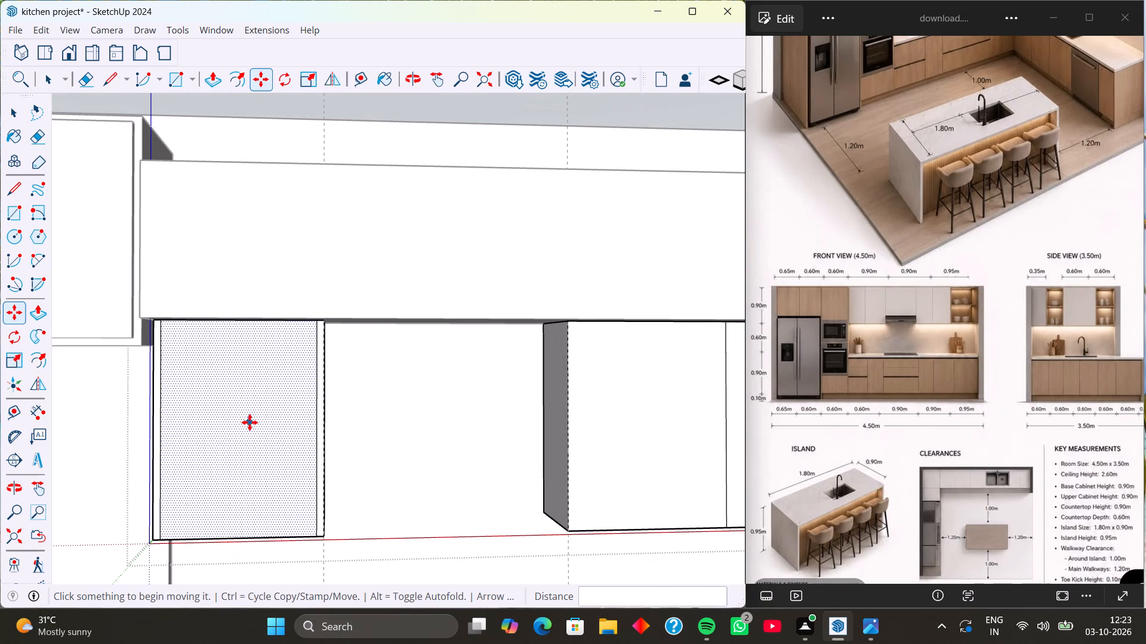
pyautogui.keyDown('shift'); pyautogui.moveTo(247, 419); pyautogui.dragTo(378, 414, button='middle'); pyautogui.keyUp('shift')
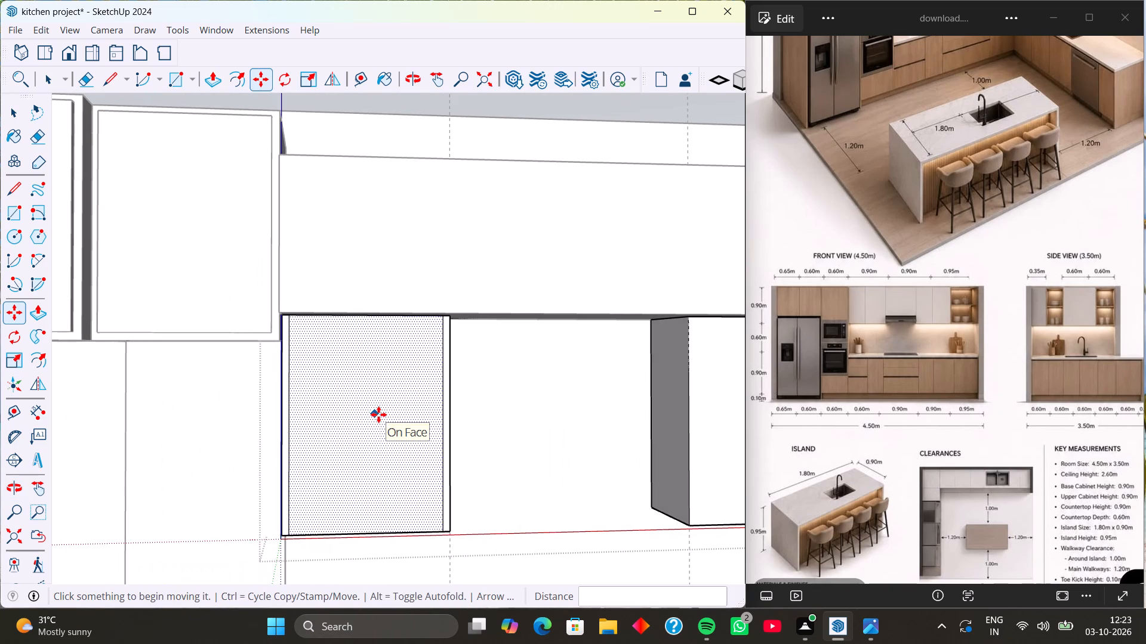
pyautogui.press('p')
pyautogui.click(373, 409)
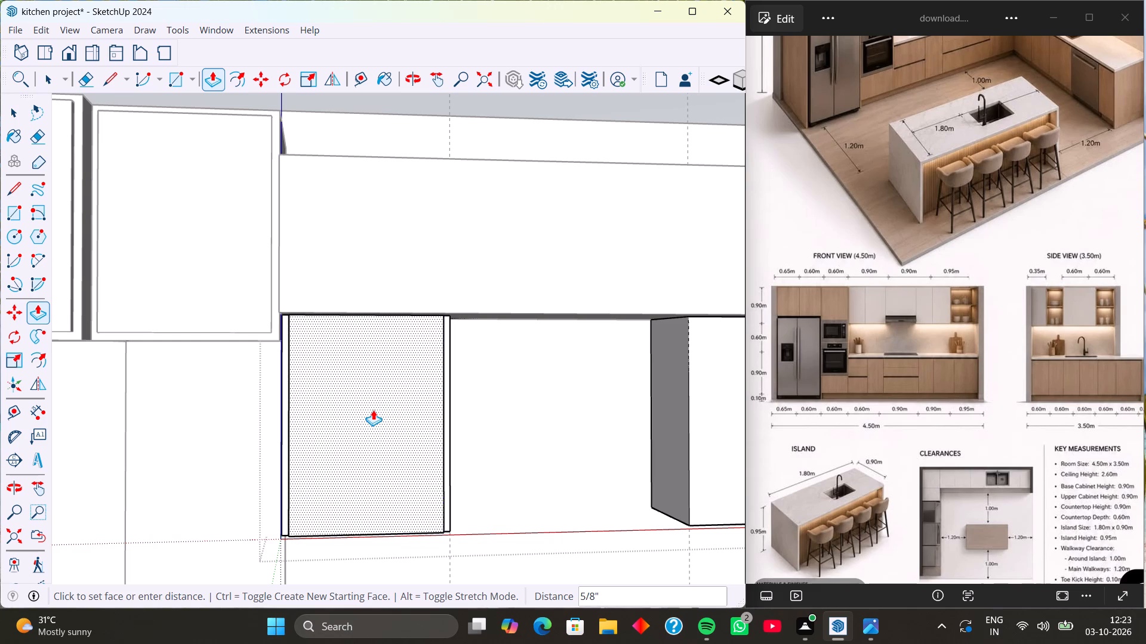
pyautogui.press('1')
pyautogui.press('Return')
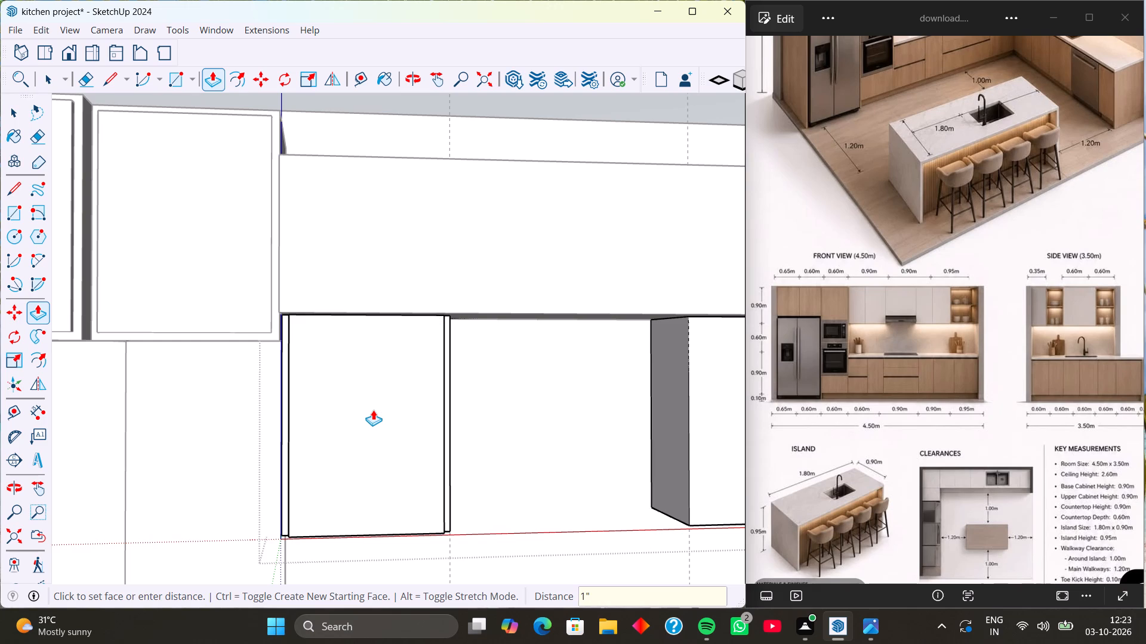
pyautogui.scroll(-4, 379, 409)
pyautogui.press('space')
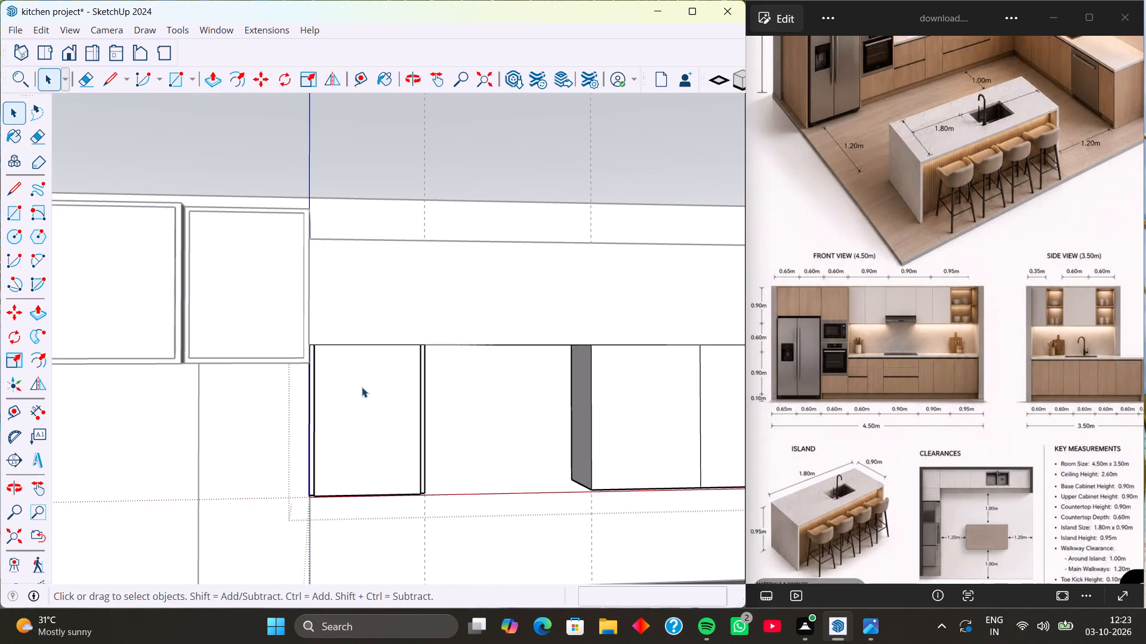
# Offset the front face of the section between the middle opening and the corner section inward by 1".
pyautogui.scroll(-3, 362, 387)
pyautogui.moveTo(370, 396); pyautogui.dragTo(377, 431, button='middle')
pyautogui.scroll(4, 378, 391)
pyautogui.moveTo(386, 405); pyautogui.dragTo(347, 394, button='middle')
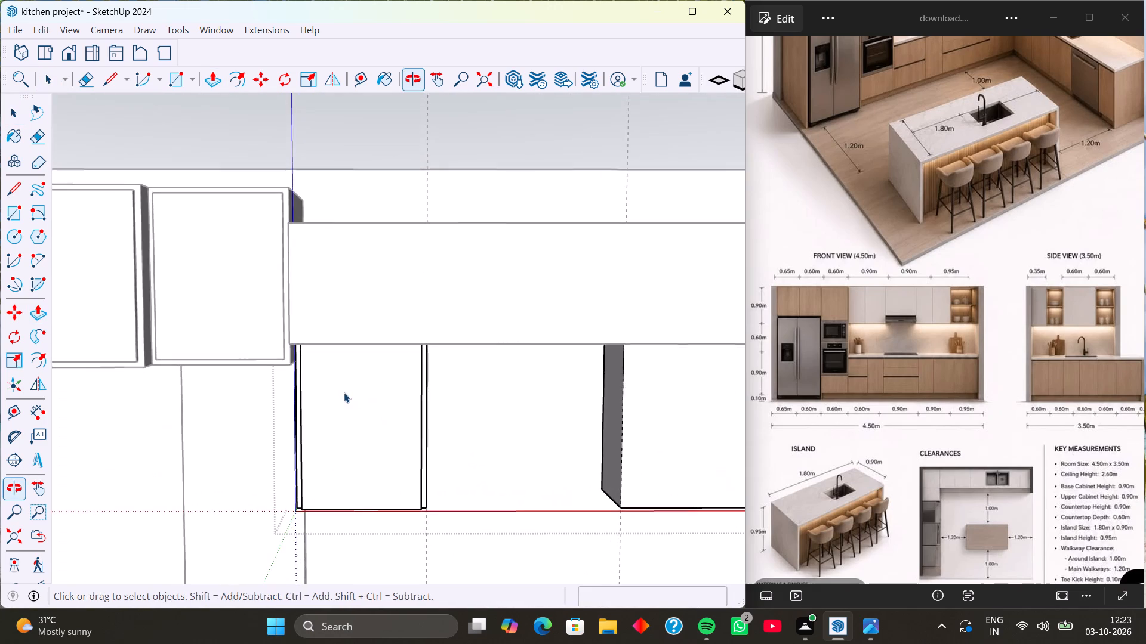
pyautogui.scroll(-4, 343, 392)
pyautogui.moveTo(442, 439); pyautogui.dragTo(400, 432, button='middle')
pyautogui.click(581, 433)
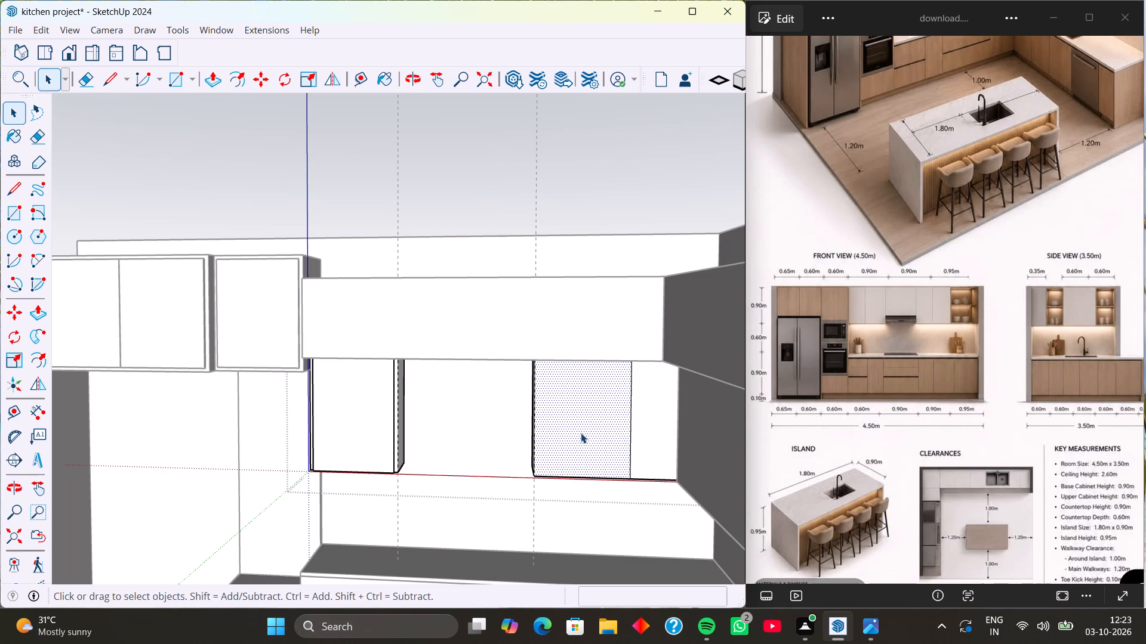
pyautogui.click(581, 433)
pyautogui.click(581, 433)
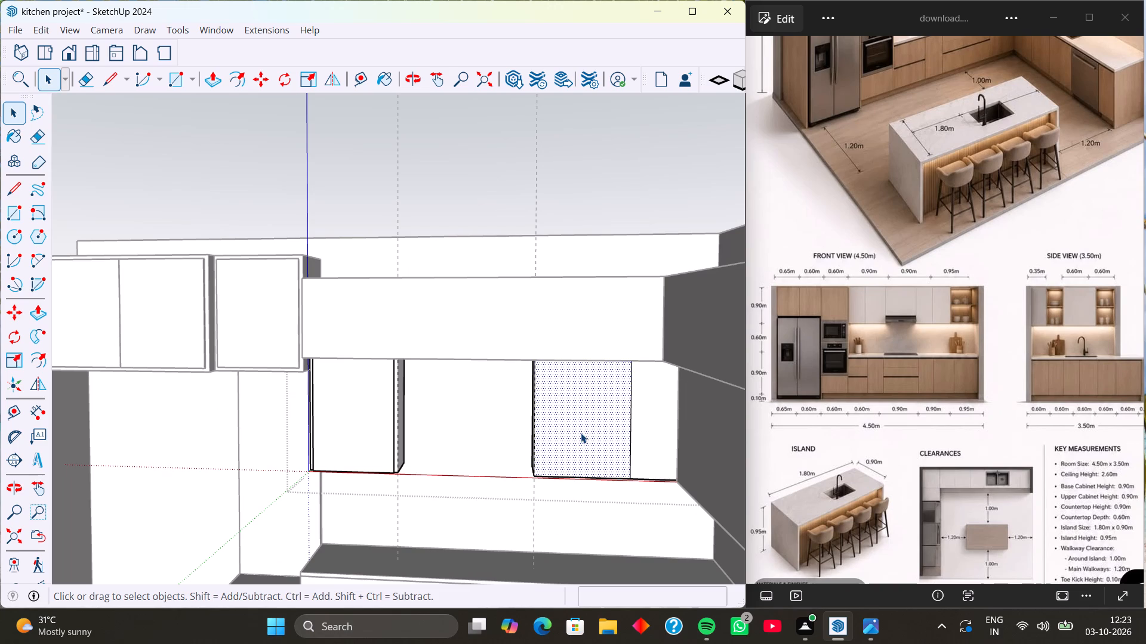
pyautogui.press('f')
pyautogui.click(581, 433)
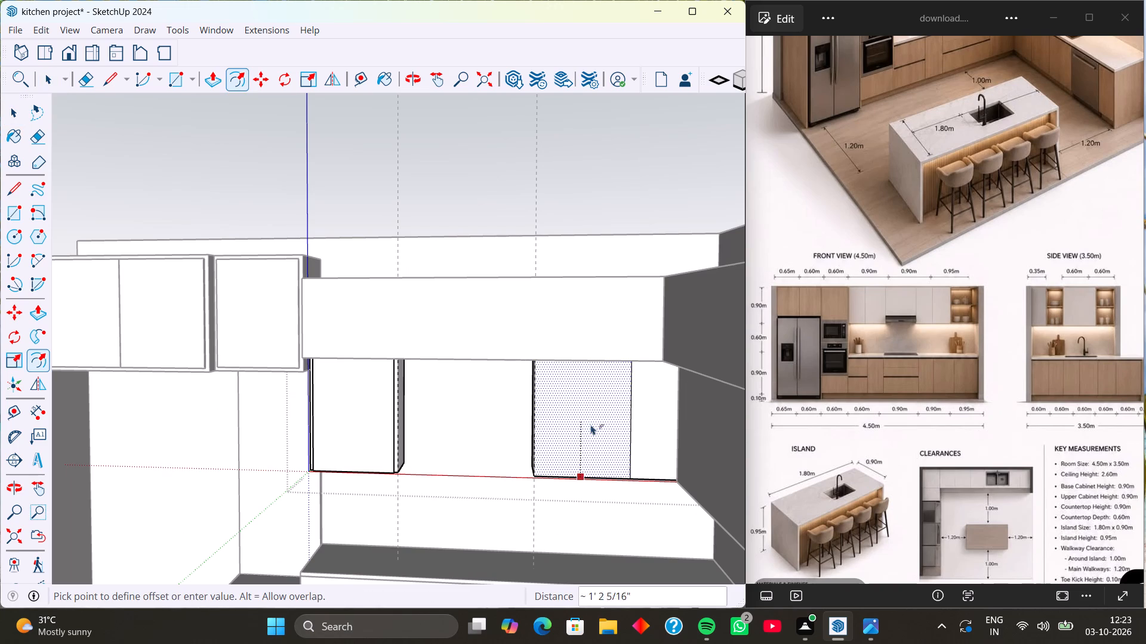
pyautogui.press('1')
pyautogui.press('Return')
pyautogui.press('space')
# Move the bottom edge of the inset outline beside the corner section down 1" onto the cabinet's bottom edge.
pyautogui.scroll(4, 599, 469)
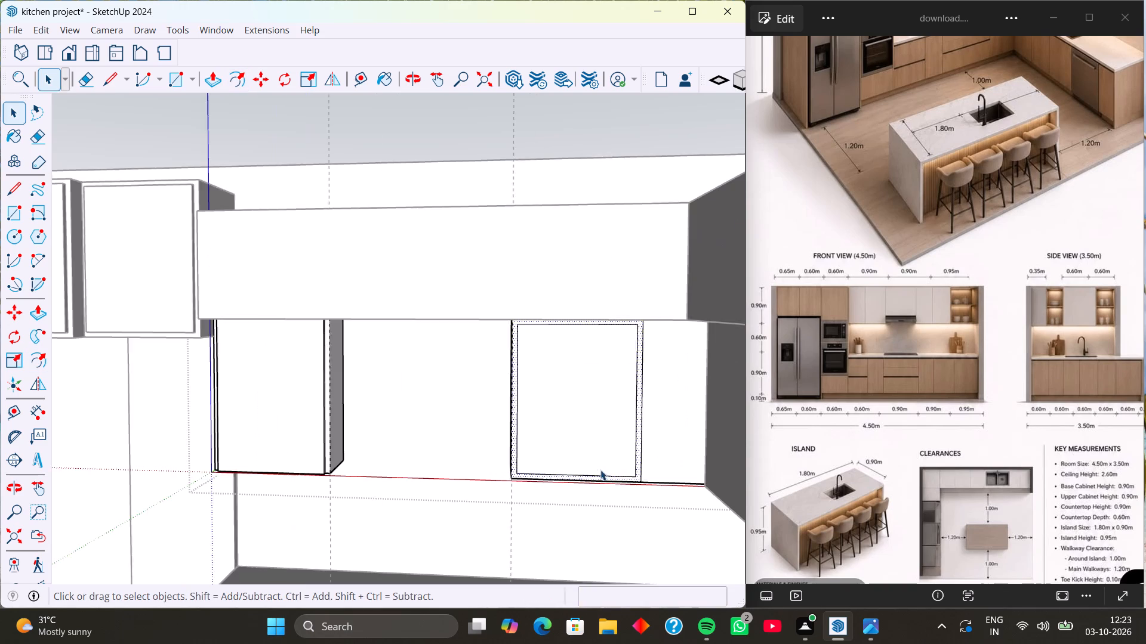
pyautogui.click(609, 475)
pyautogui.press('m')
pyautogui.scroll(4, 610, 475)
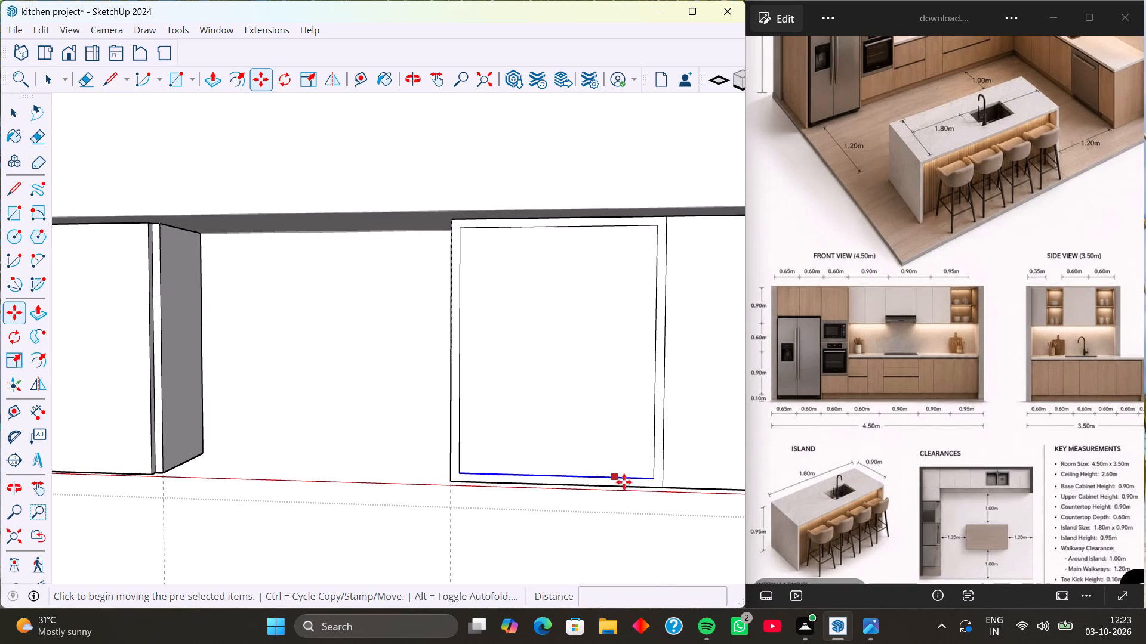
pyautogui.click(654, 479)
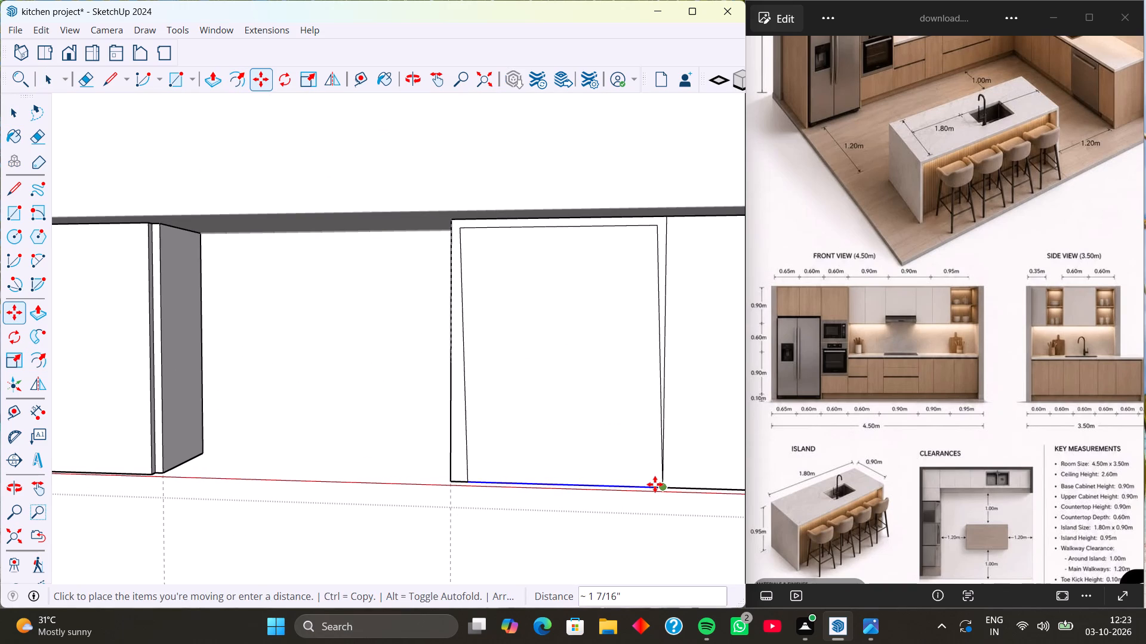
pyautogui.click(652, 486)
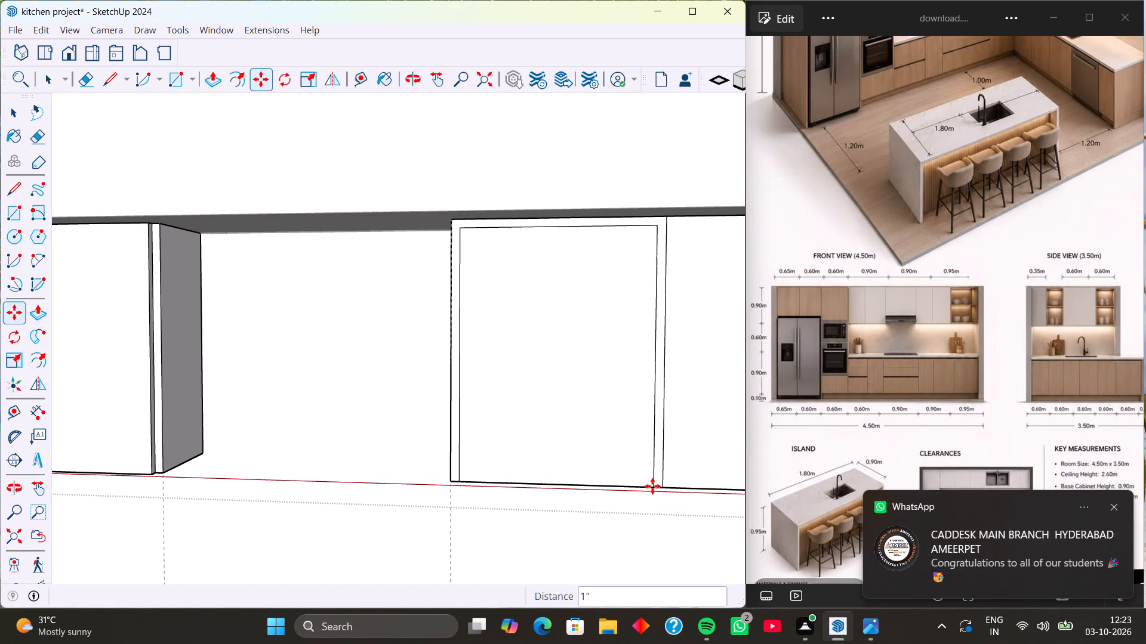
# Move the top edge of the same inset outline up 1" onto the cabinet's top edge.
pyautogui.keyDown('shift'); pyautogui.moveTo(590, 309); pyautogui.dragTo(568, 447, button='middle'); pyautogui.keyUp('shift')
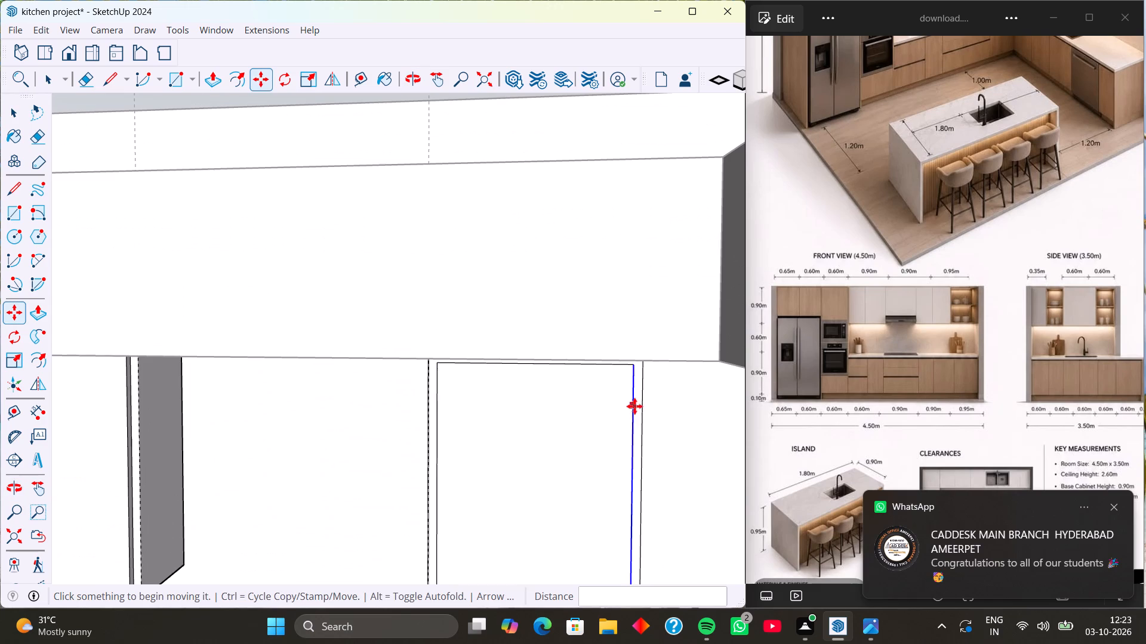
pyautogui.moveTo(635, 406); pyautogui.dragTo(634, 329, button='middle')
pyautogui.scroll(4, 627, 406)
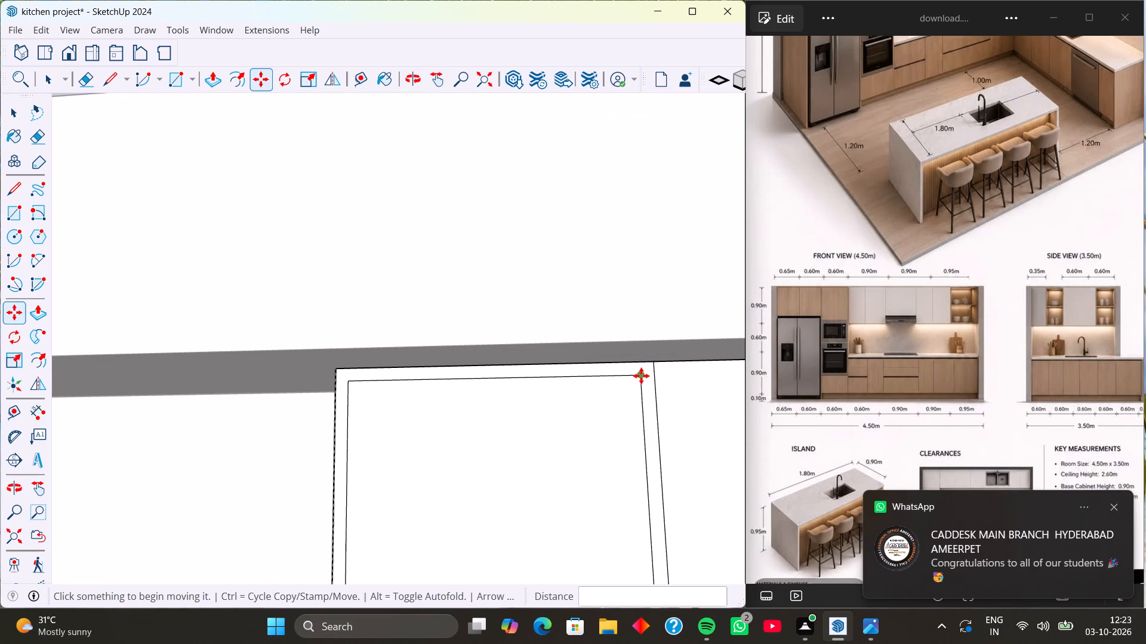
pyautogui.click(641, 376)
pyautogui.press('space')
pyautogui.click(635, 374)
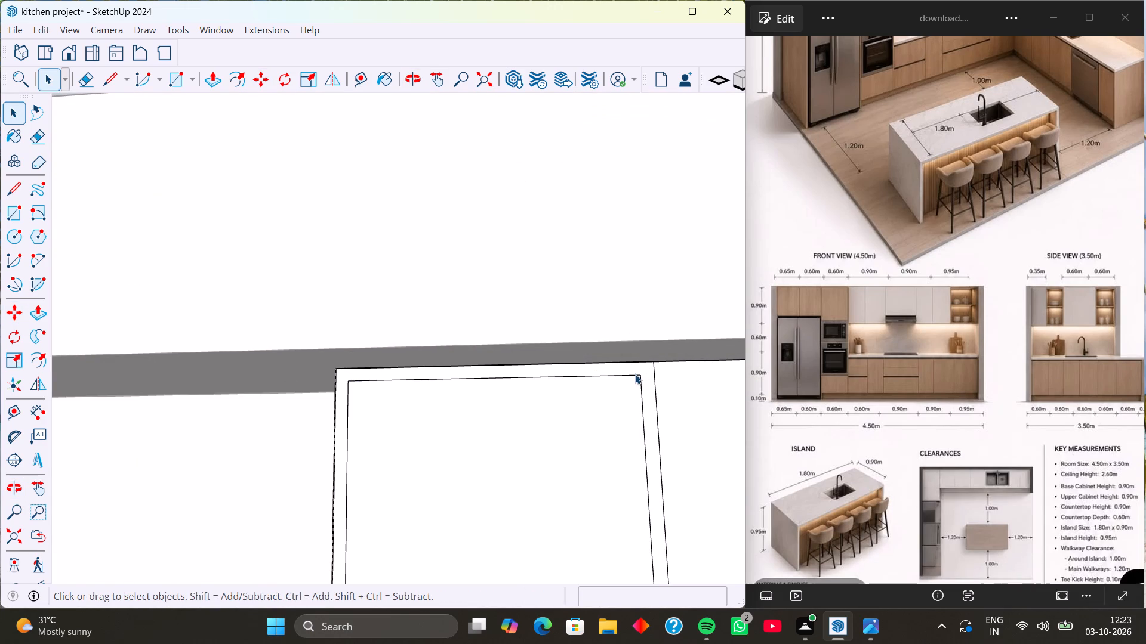
pyautogui.press('m')
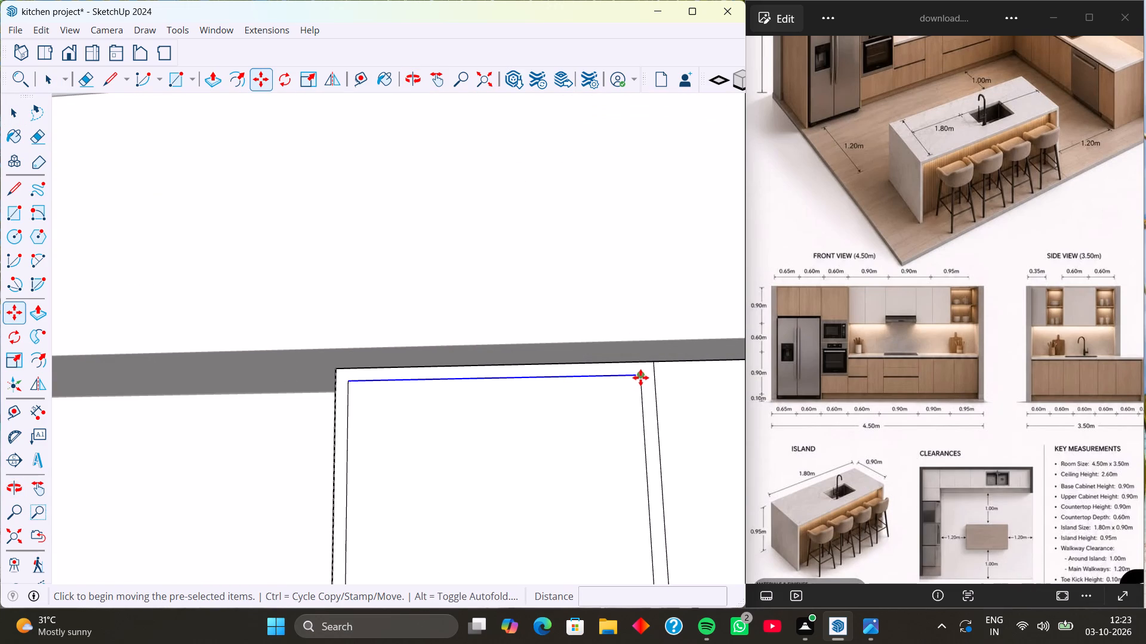
pyautogui.click(640, 376)
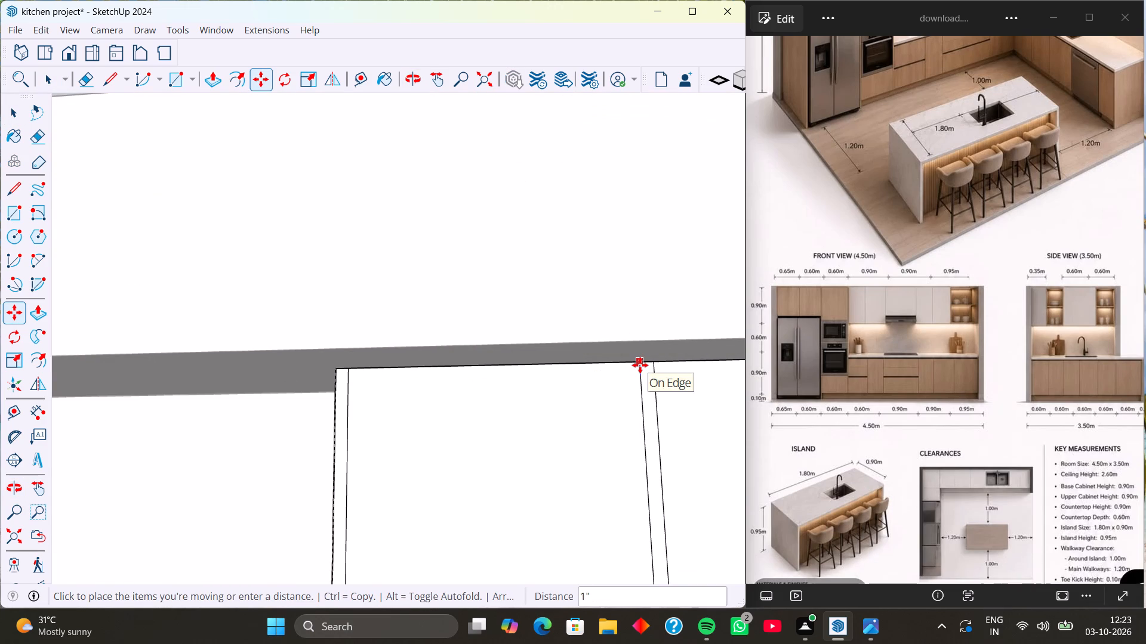
pyautogui.click(640, 365)
# Move the inset outline's vertical edge nearest the corner section 1/2" outward, toward the section's dividing line.
pyautogui.scroll(-10, 486, 412)
pyautogui.moveTo(489, 473); pyautogui.dragTo(485, 531, button='middle')
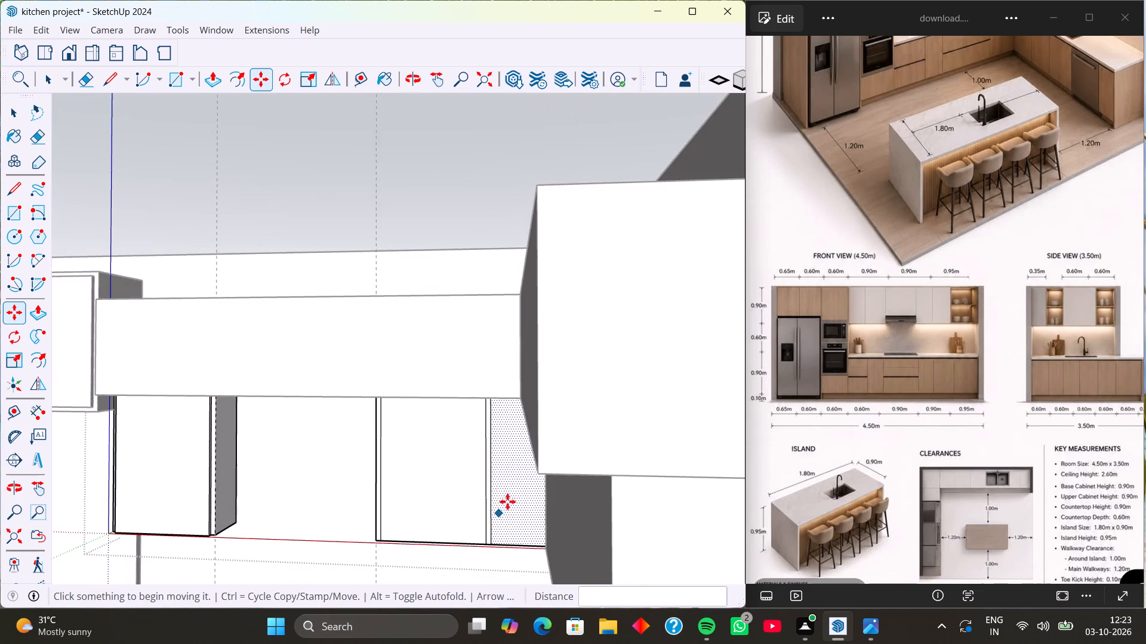
pyautogui.scroll(4, 495, 481)
pyautogui.moveTo(498, 491); pyautogui.dragTo(510, 484, button='middle')
pyautogui.press('space')
pyautogui.click(478, 472)
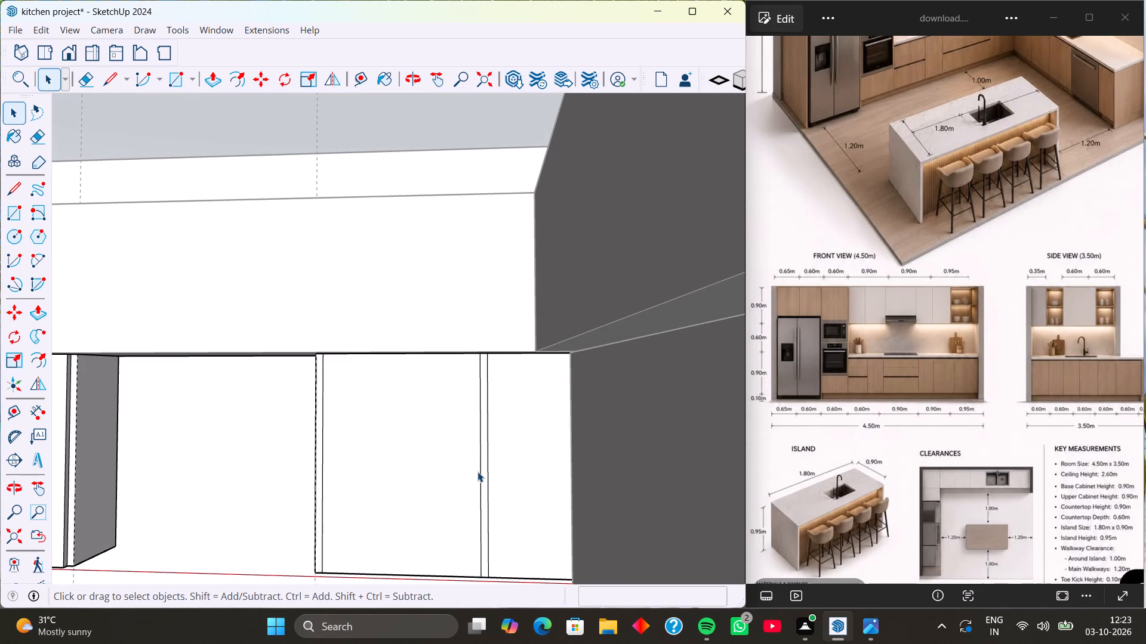
pyautogui.click(482, 477)
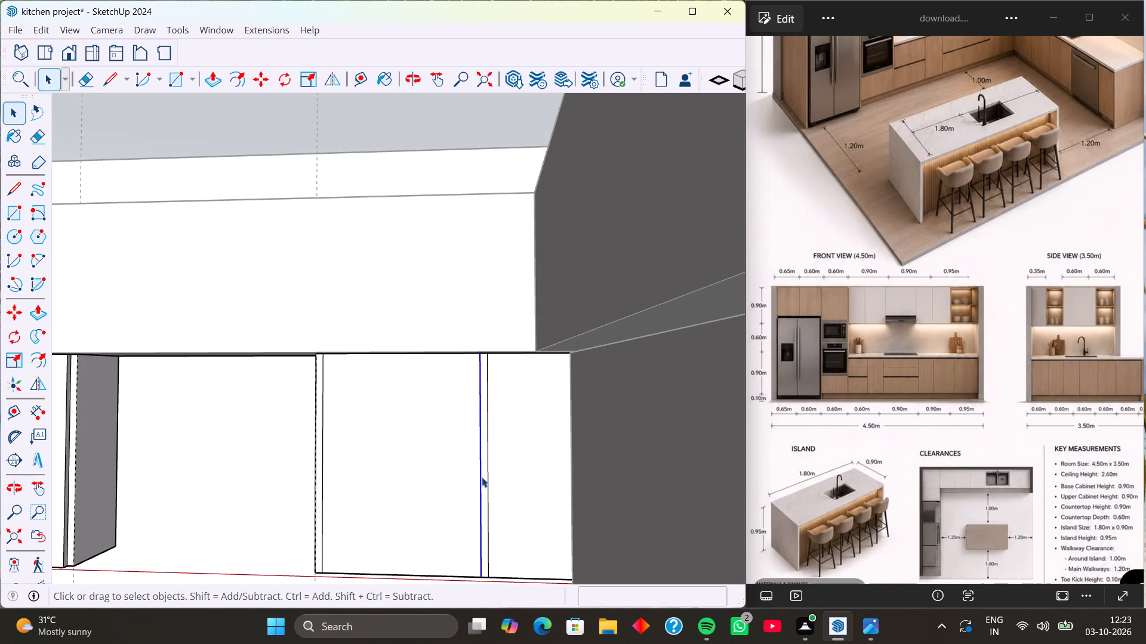
pyautogui.scroll(-2, 442, 467)
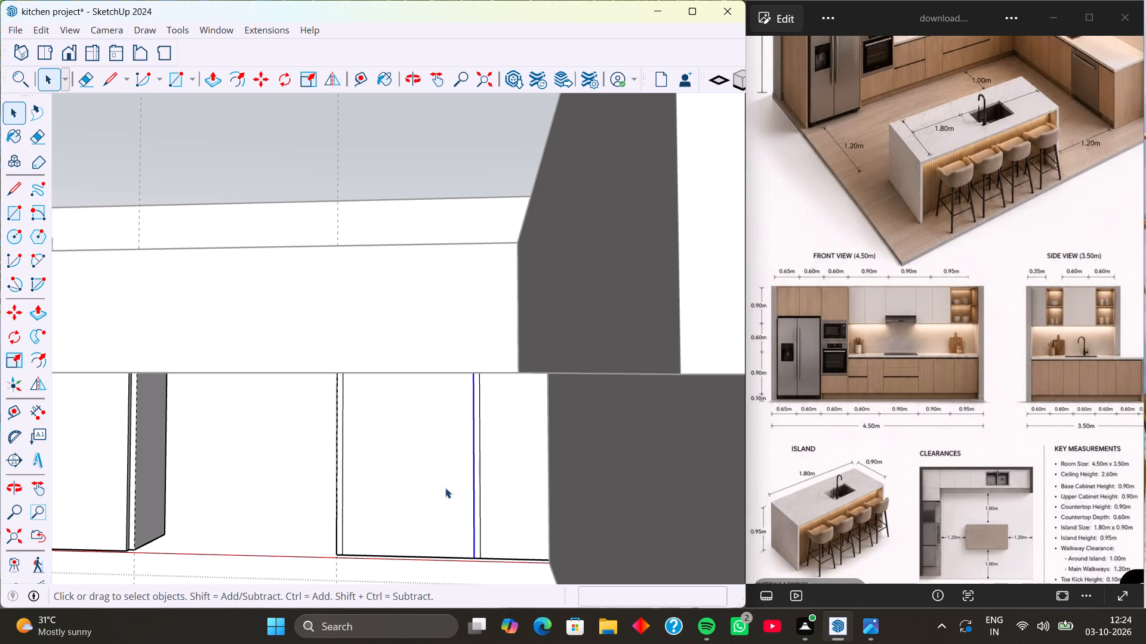
pyautogui.scroll(2, 445, 488)
pyautogui.keyDown('shift'); pyautogui.moveTo(449, 494); pyautogui.dragTo(419, 386, button='middle'); pyautogui.keyUp('shift')
pyautogui.moveTo(467, 462); pyautogui.dragTo(472, 484, button='middle')
pyautogui.scroll(3, 461, 460)
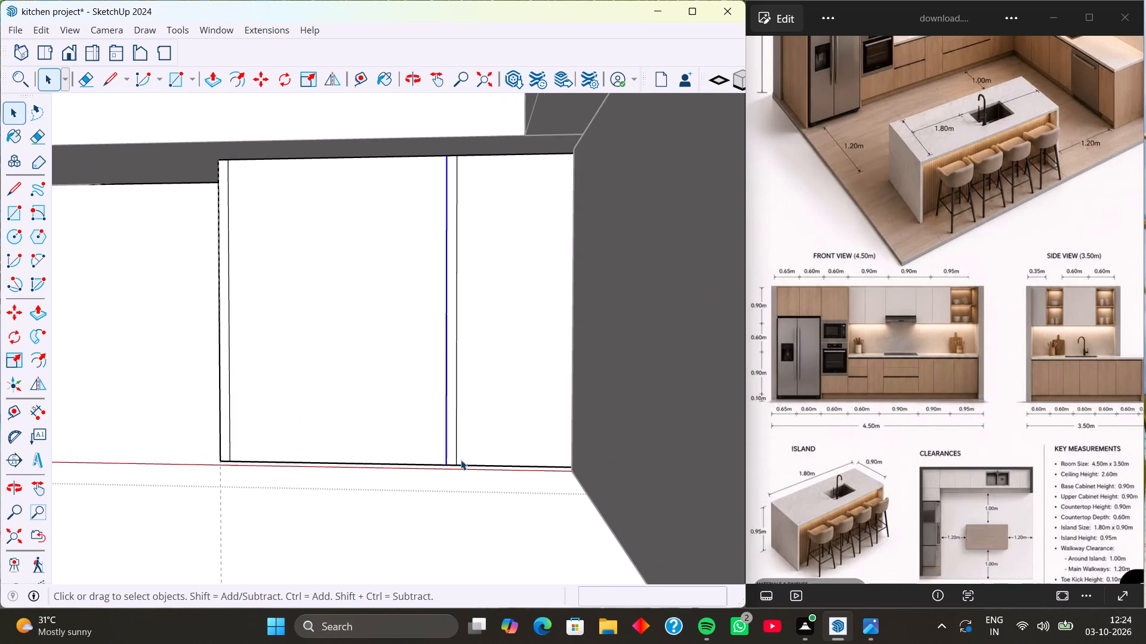
pyautogui.press('m')
pyautogui.click(446, 465)
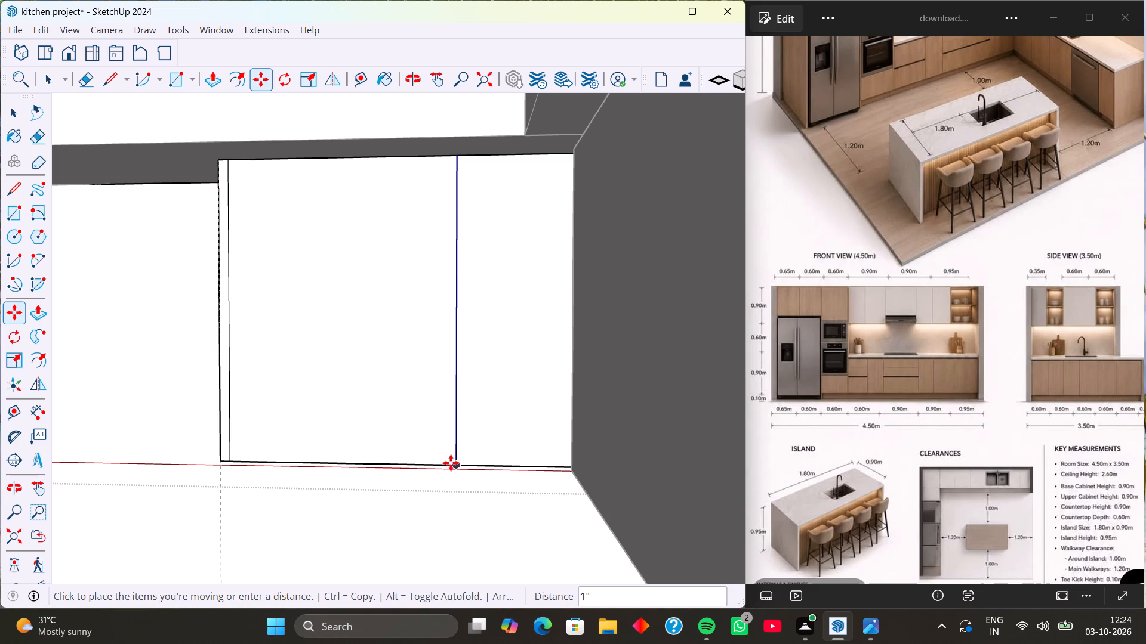
pyautogui.scroll(6, 451, 463)
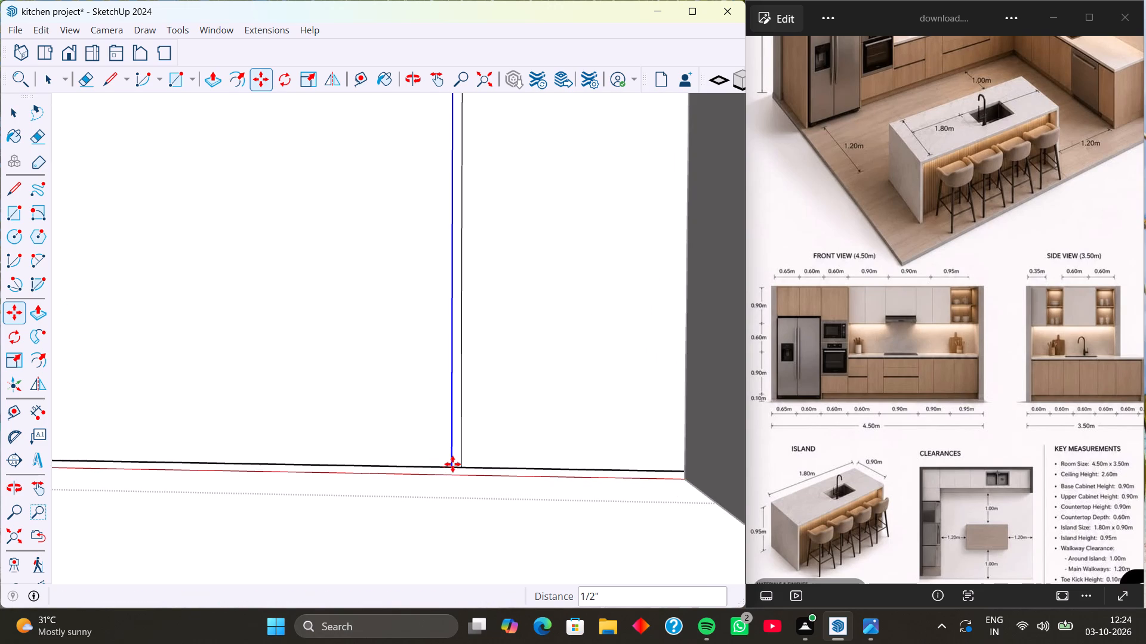
pyautogui.click(452, 464)
# Move the inset outline's vertical edge beside the middle opening 1/2" outward, toward the opening.
pyautogui.scroll(-6, 384, 447)
pyautogui.moveTo(372, 443); pyautogui.dragTo(391, 459, button='middle')
pyautogui.press('space')
pyautogui.click(509, 431)
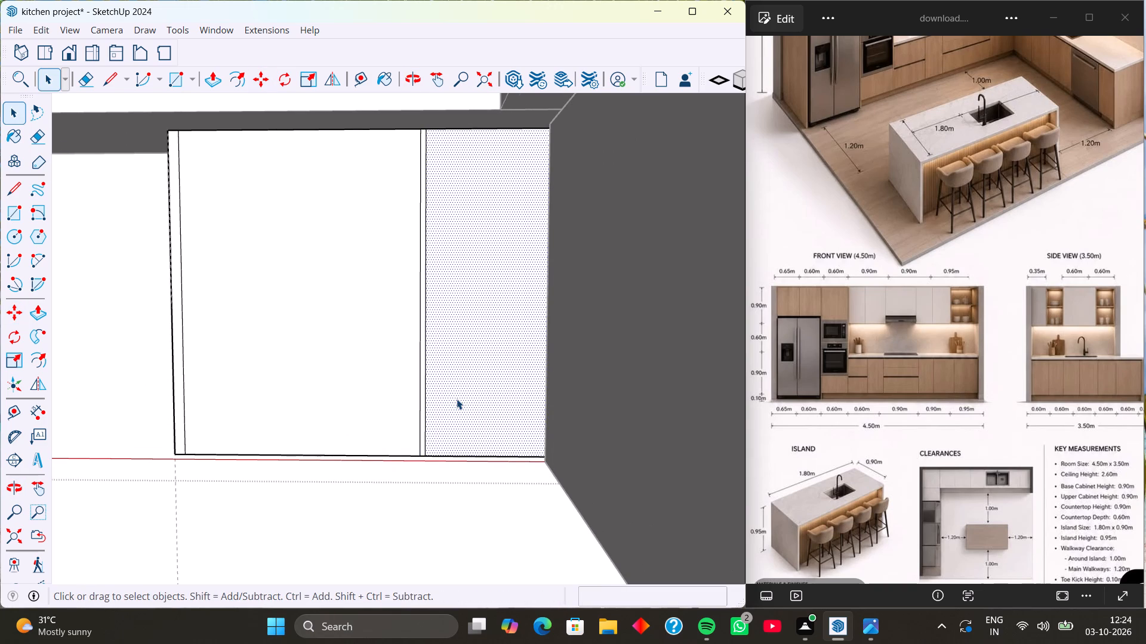
pyautogui.scroll(-3, 457, 399)
pyautogui.click(248, 407)
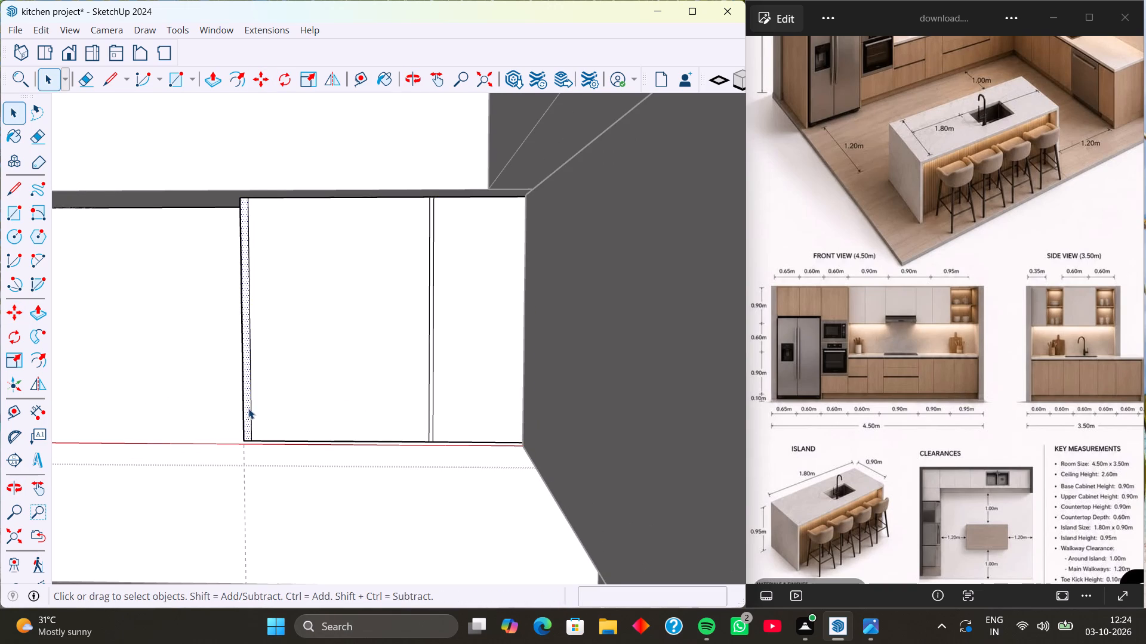
pyautogui.click(250, 408)
pyautogui.press('m')
pyautogui.scroll(4, 251, 447)
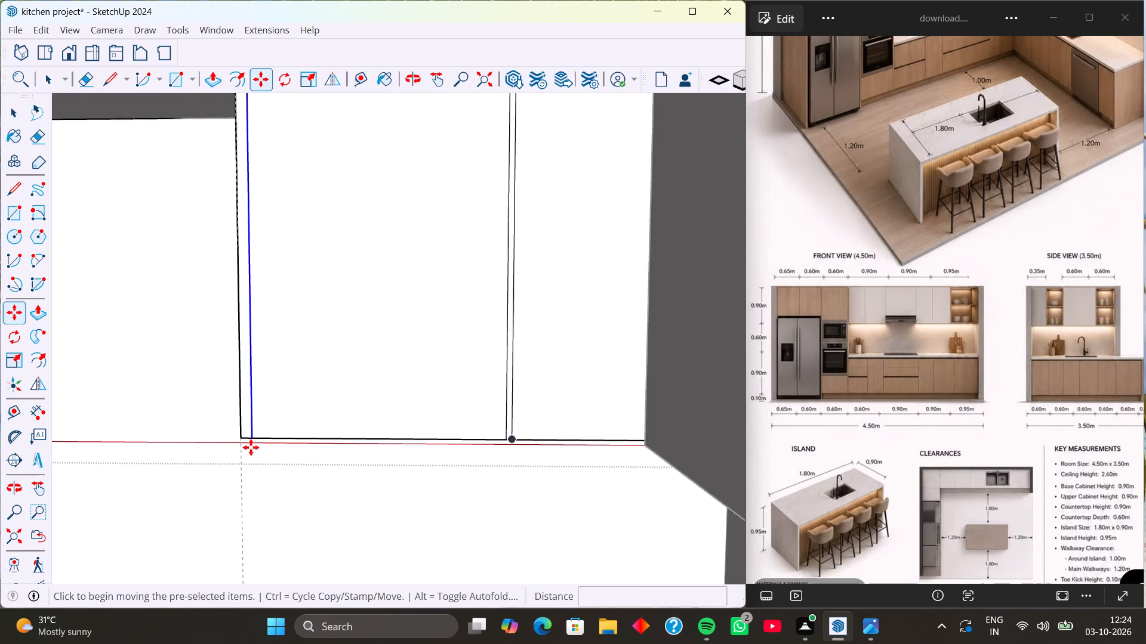
pyautogui.click(252, 436)
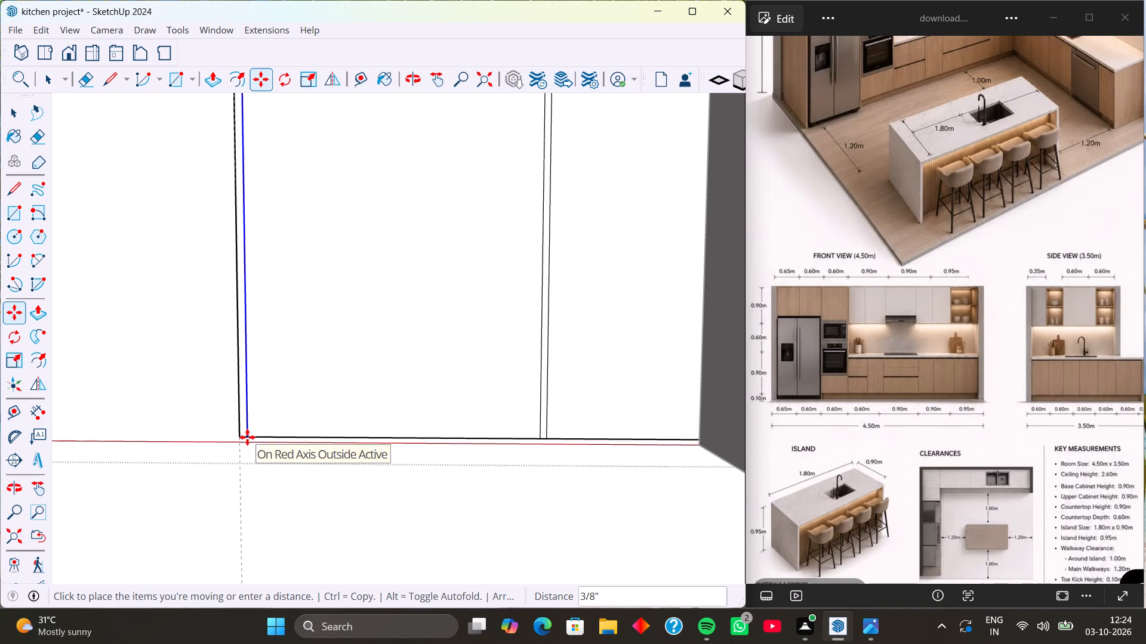
pyautogui.click(246, 437)
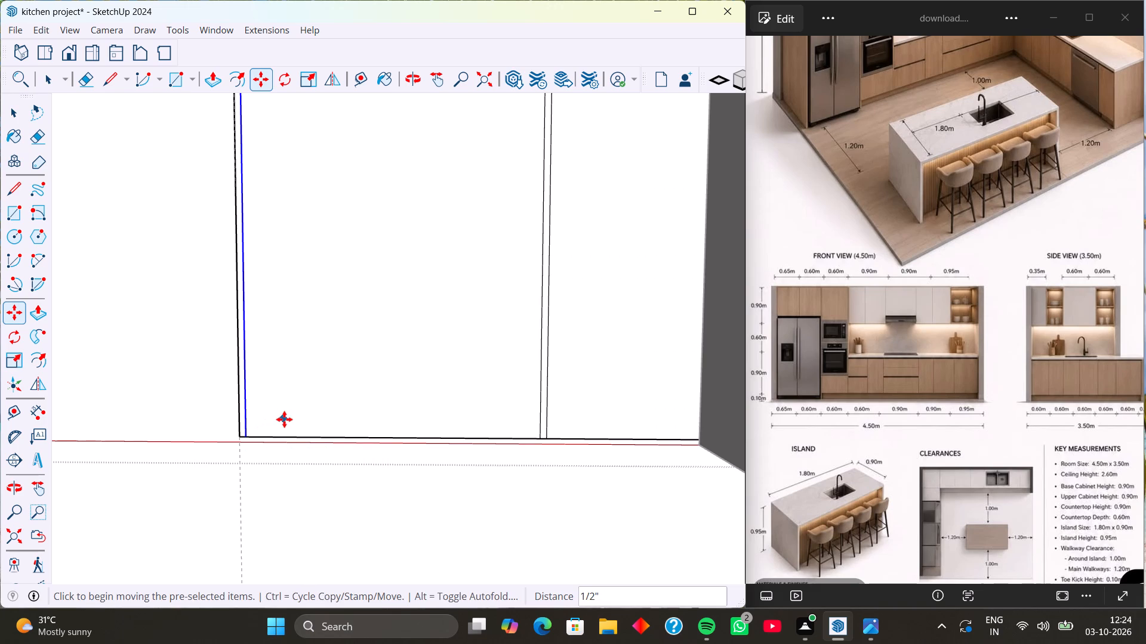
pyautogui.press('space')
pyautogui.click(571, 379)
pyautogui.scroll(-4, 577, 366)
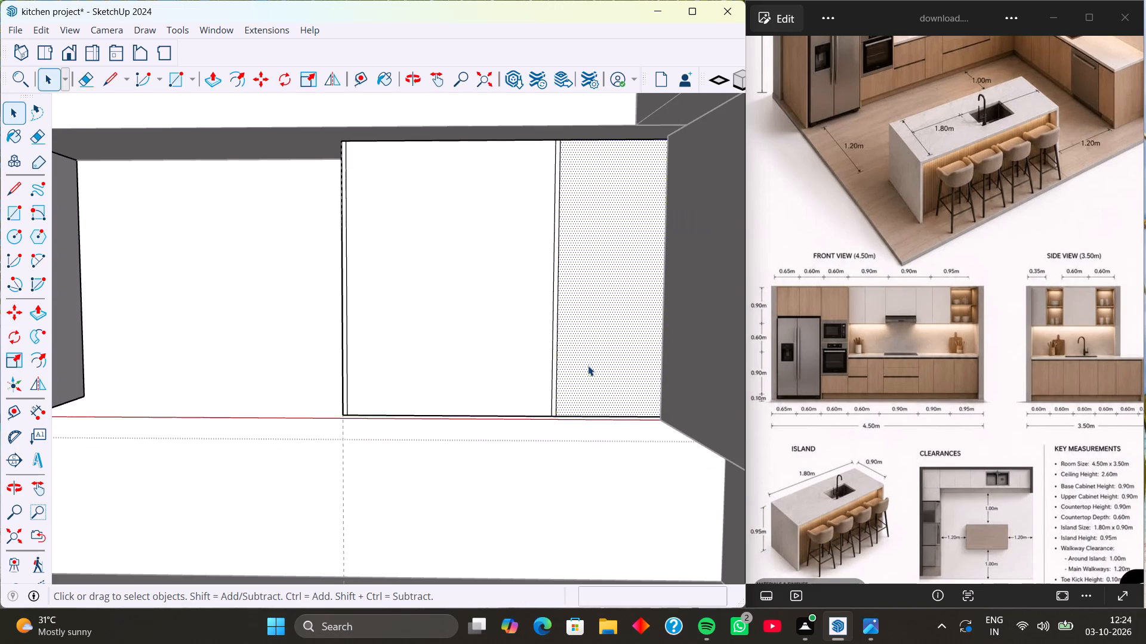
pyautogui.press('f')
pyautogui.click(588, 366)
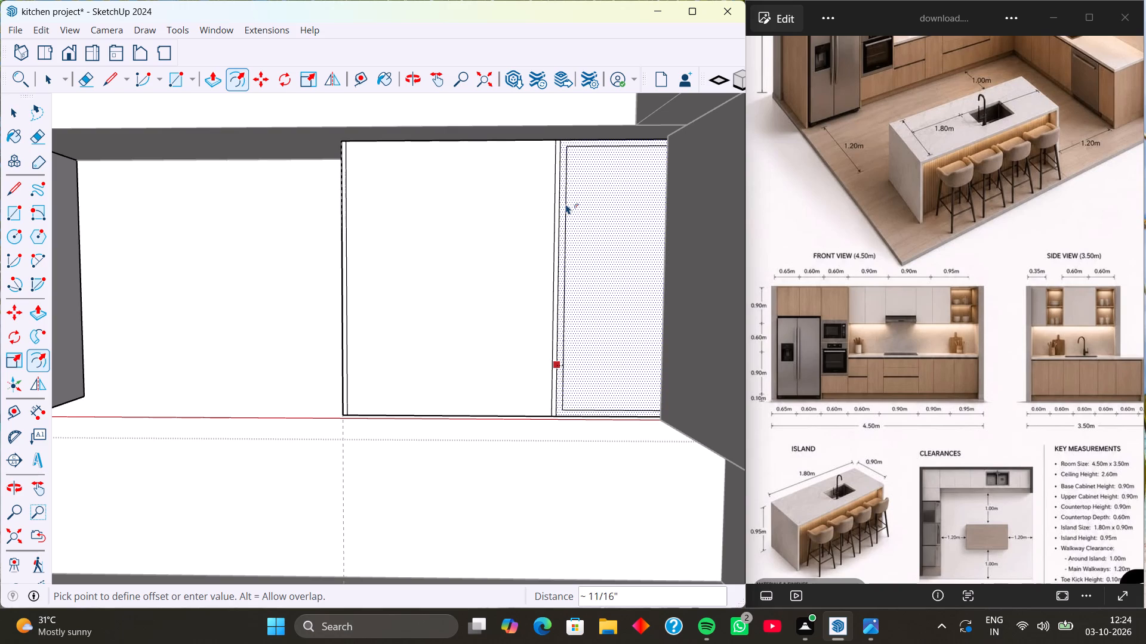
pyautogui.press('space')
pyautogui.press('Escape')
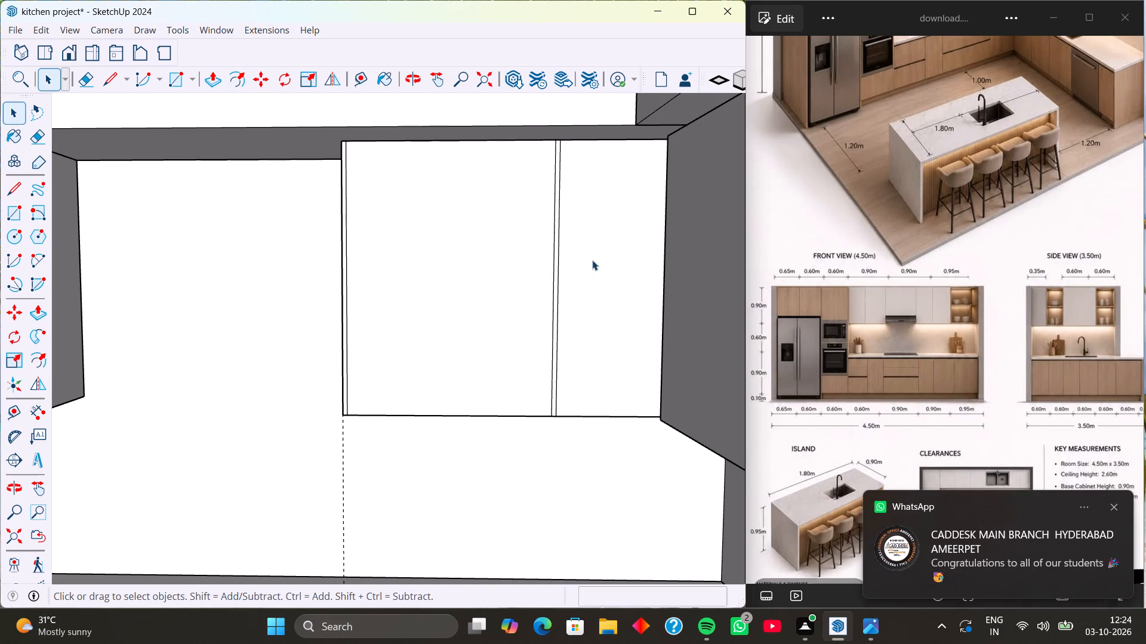
# Reopen the upper cabinet for editing and copy the corner section's dividing edge 0.5" into the corner section.
pyautogui.click(558, 288)
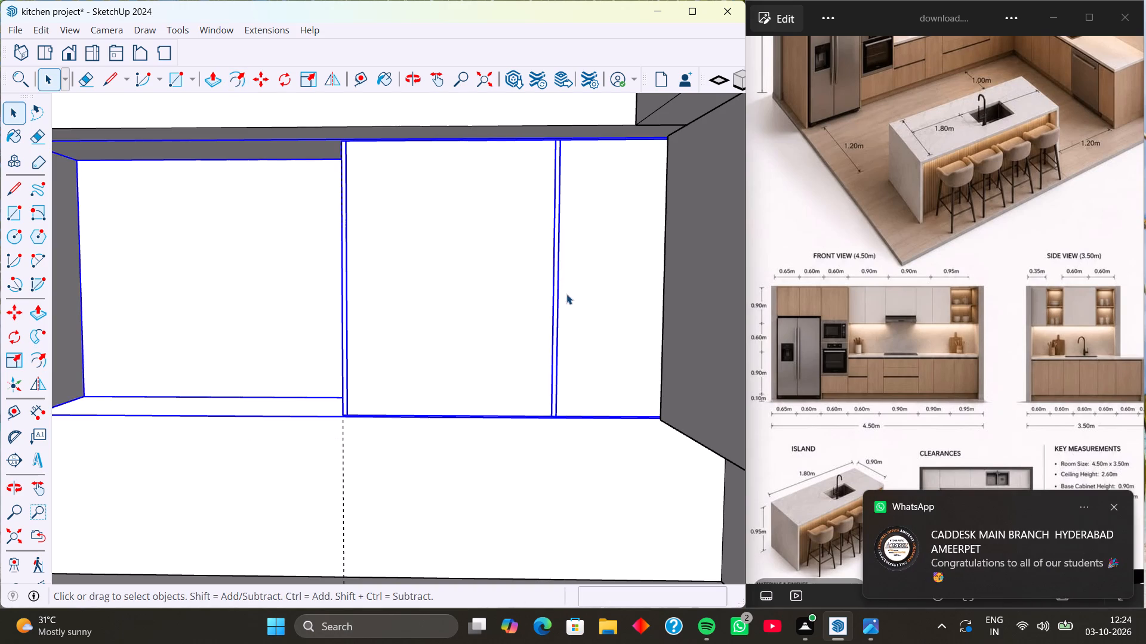
pyautogui.doubleClick(562, 295)
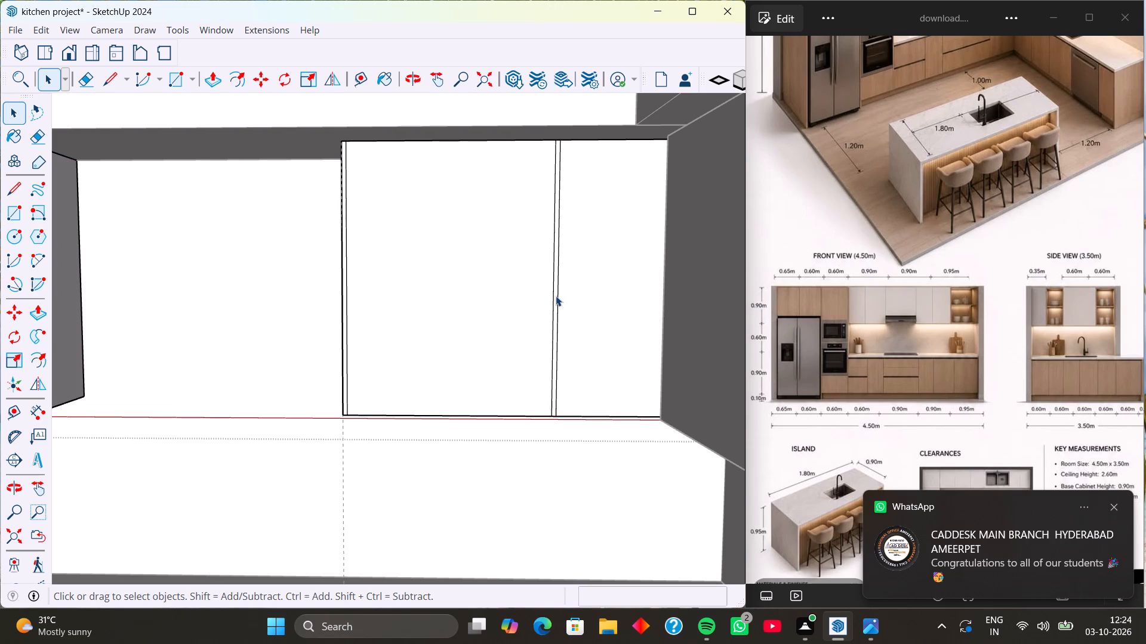
pyautogui.click(556, 296)
pyautogui.click(558, 298)
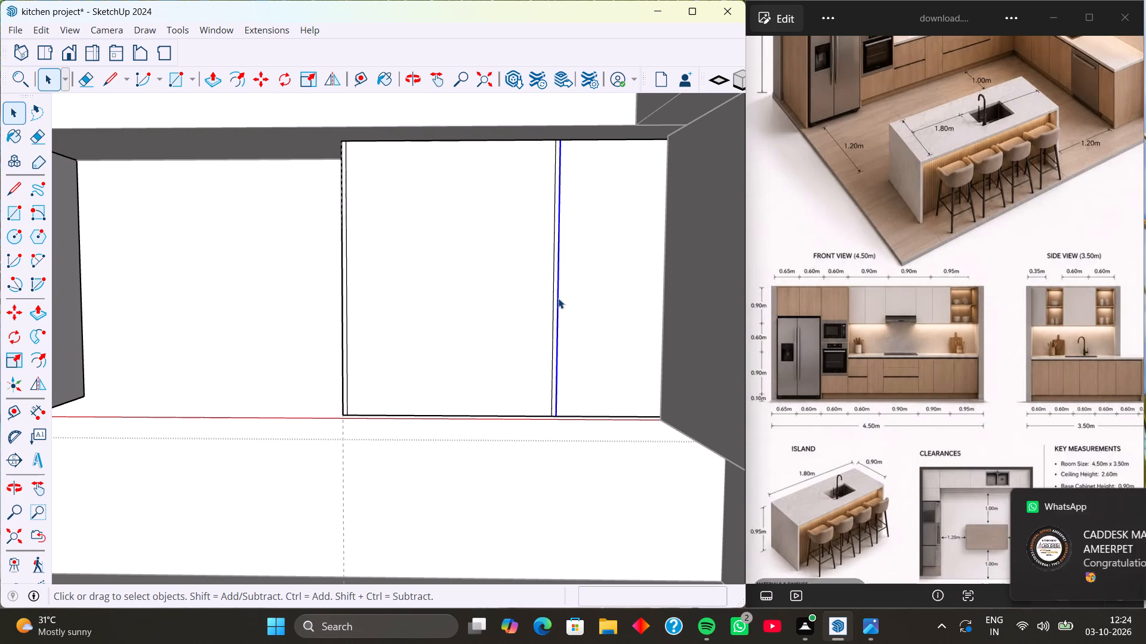
pyautogui.press('m')
pyautogui.scroll(7, 559, 410)
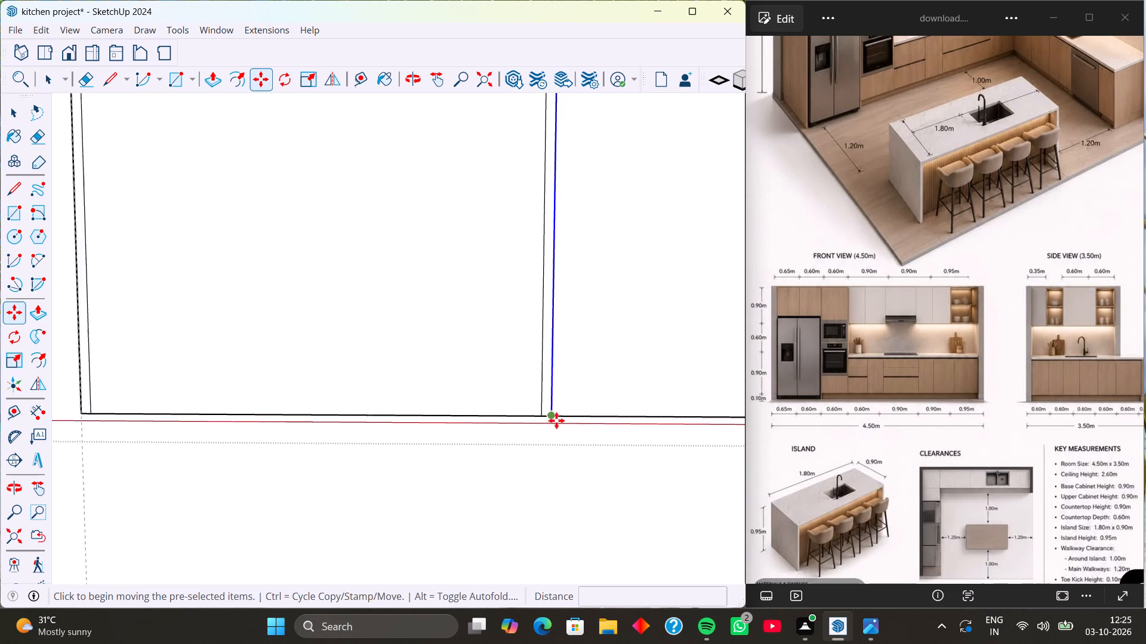
pyautogui.scroll(2, 556, 420)
pyautogui.click(550, 414)
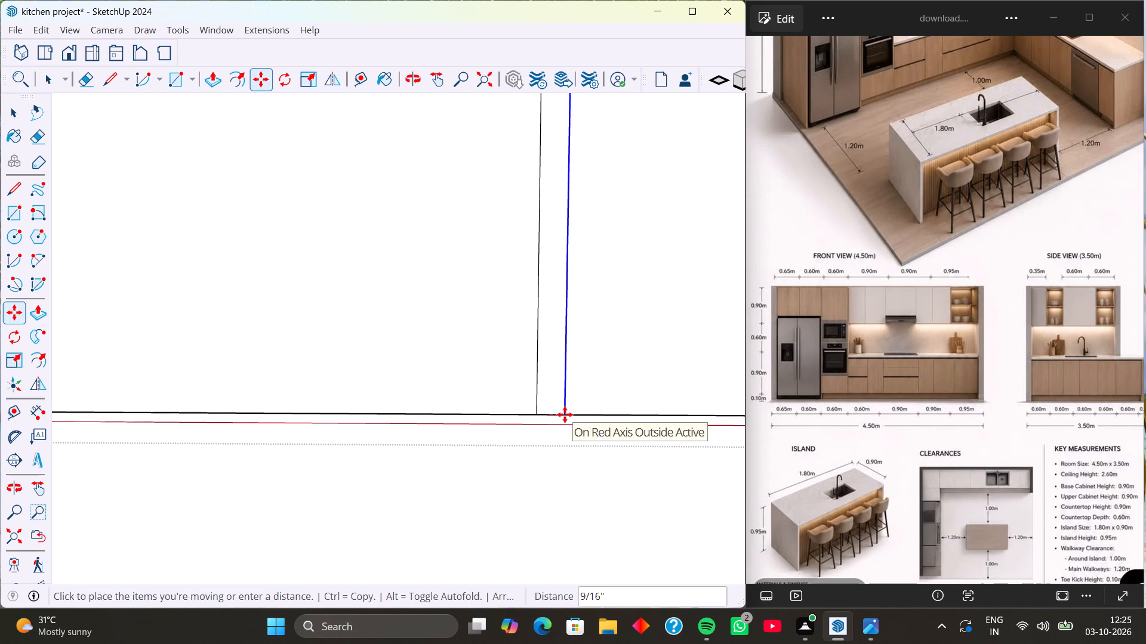
pyautogui.write('0.5')
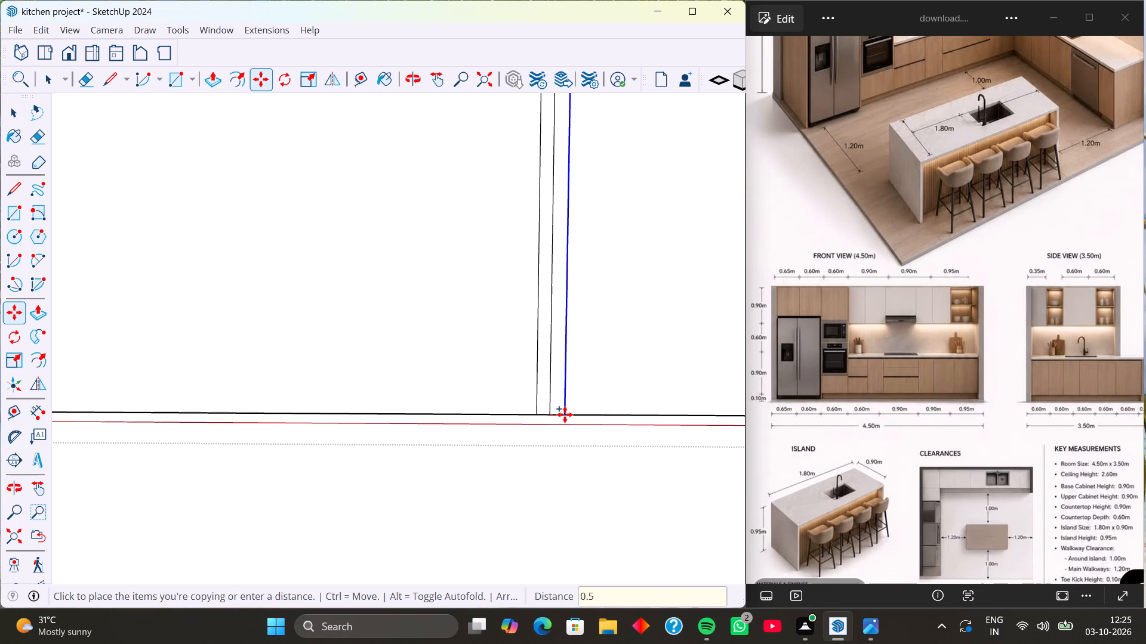
pyautogui.press('Return')
pyautogui.scroll(-5, 476, 309)
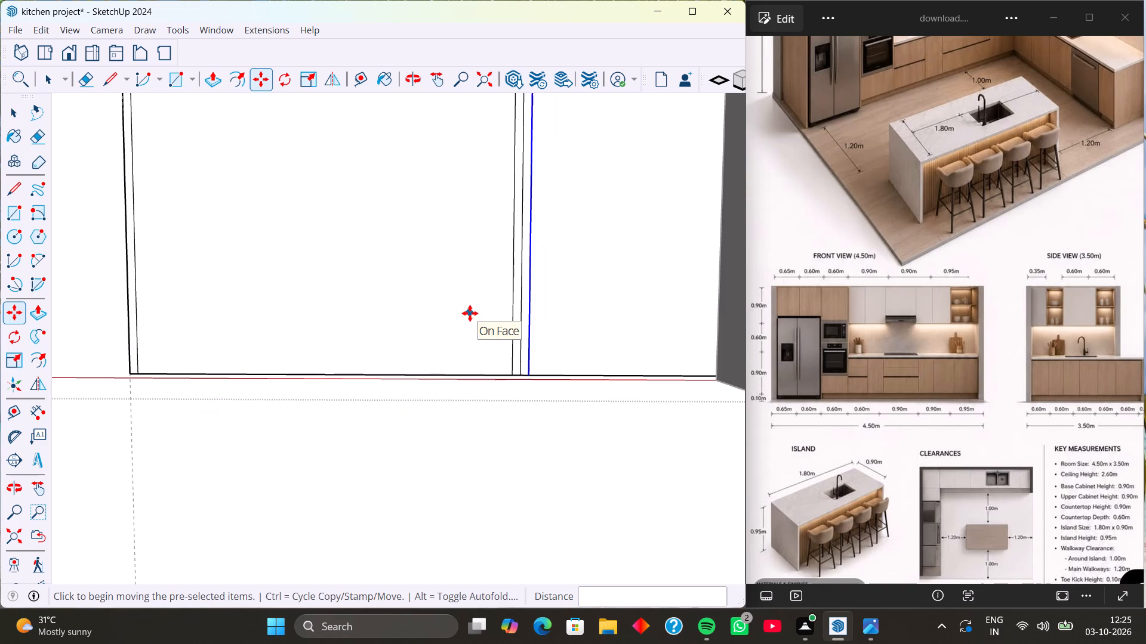
# Erase the original dividing edge in the middle of the gap between the two door outlines.
pyautogui.press('e')
pyautogui.scroll(4, 553, 344)
pyautogui.click(504, 333)
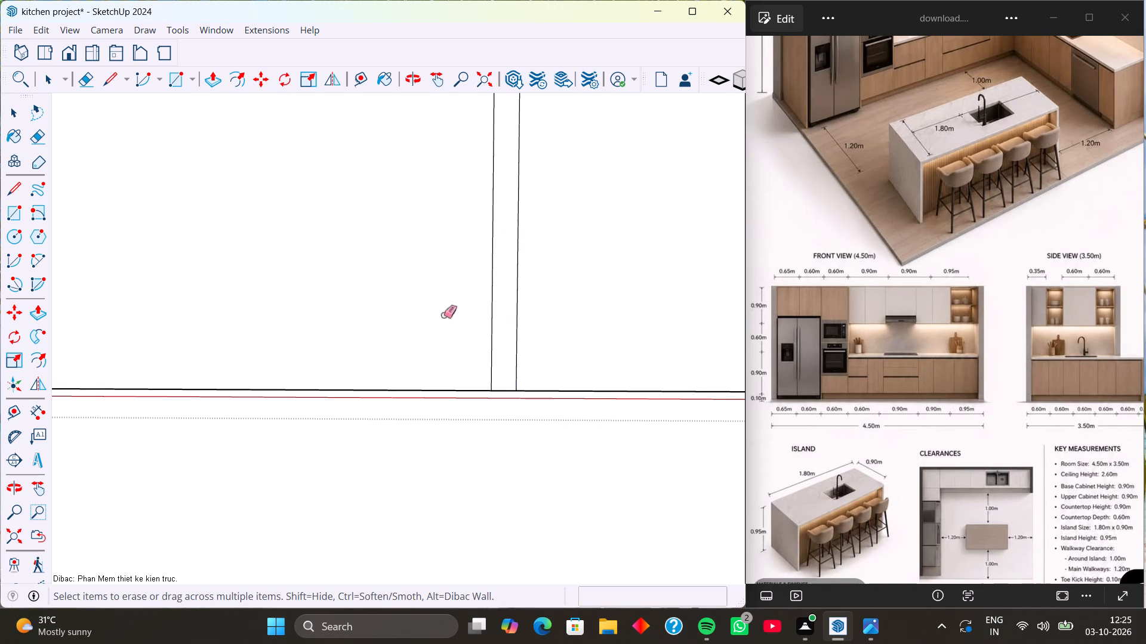
# Pull the door panel between the middle opening and the corner section out 1".
pyautogui.scroll(-11, 414, 309)
pyautogui.press('p')
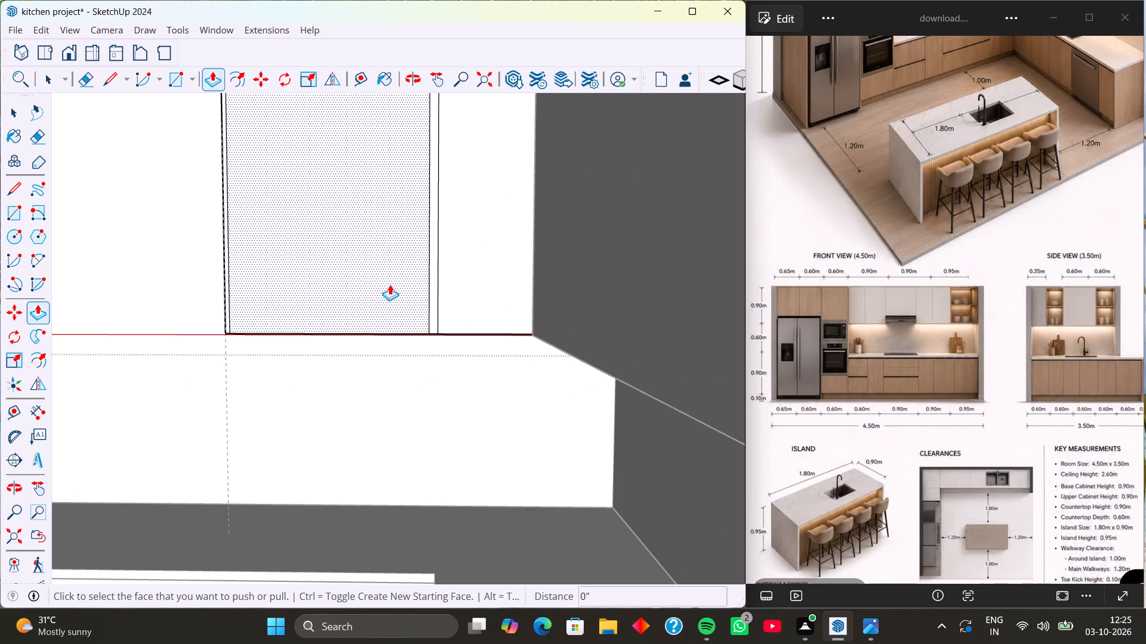
pyautogui.click(387, 282)
pyautogui.press('1')
pyautogui.press('Return')
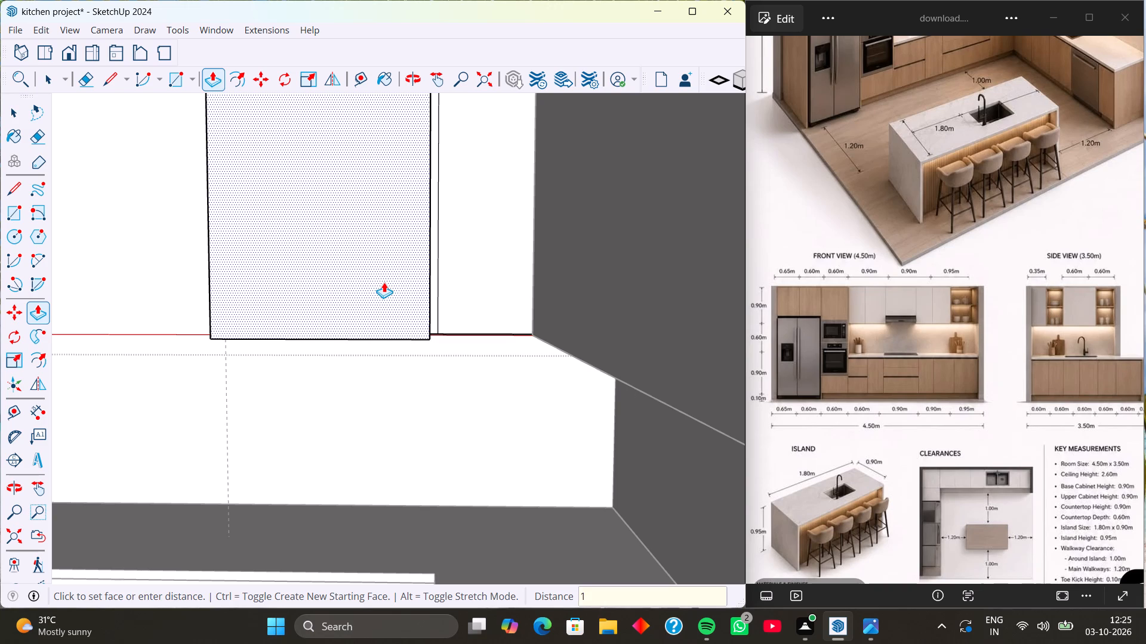
# Repeat the 1" pull on the corner section's front face.
pyautogui.doubleClick(506, 270)
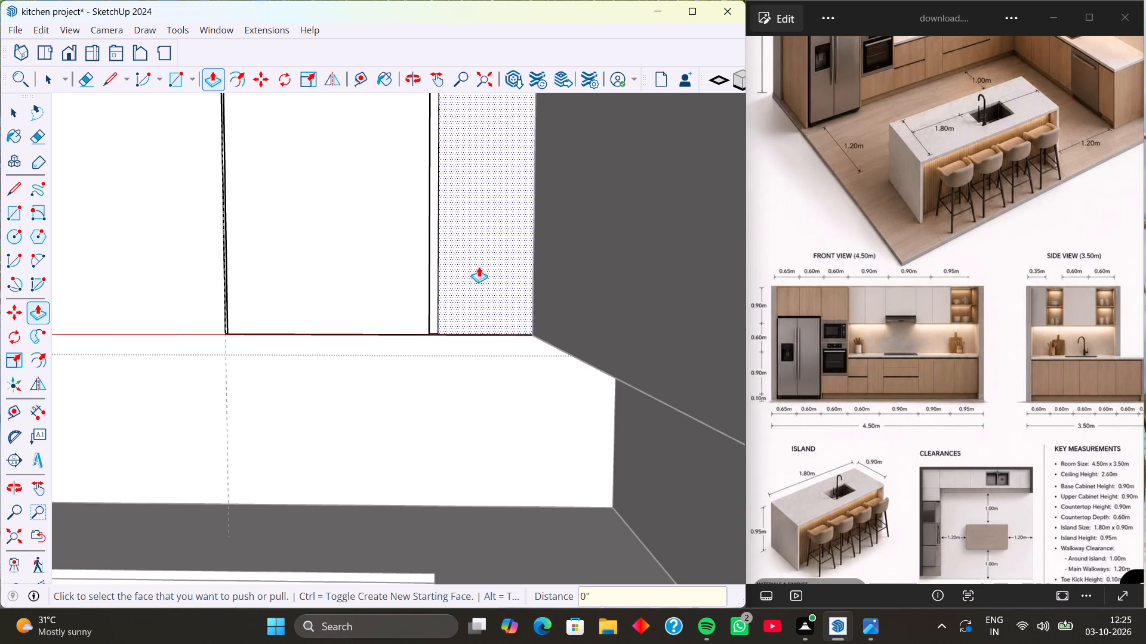
# Close the upper cabinet group and examine the back wall's door panels and the plain top cabinet above them.
pyautogui.scroll(-10, 464, 273)
pyautogui.moveTo(421, 275); pyautogui.dragTo(438, 316, button='middle')
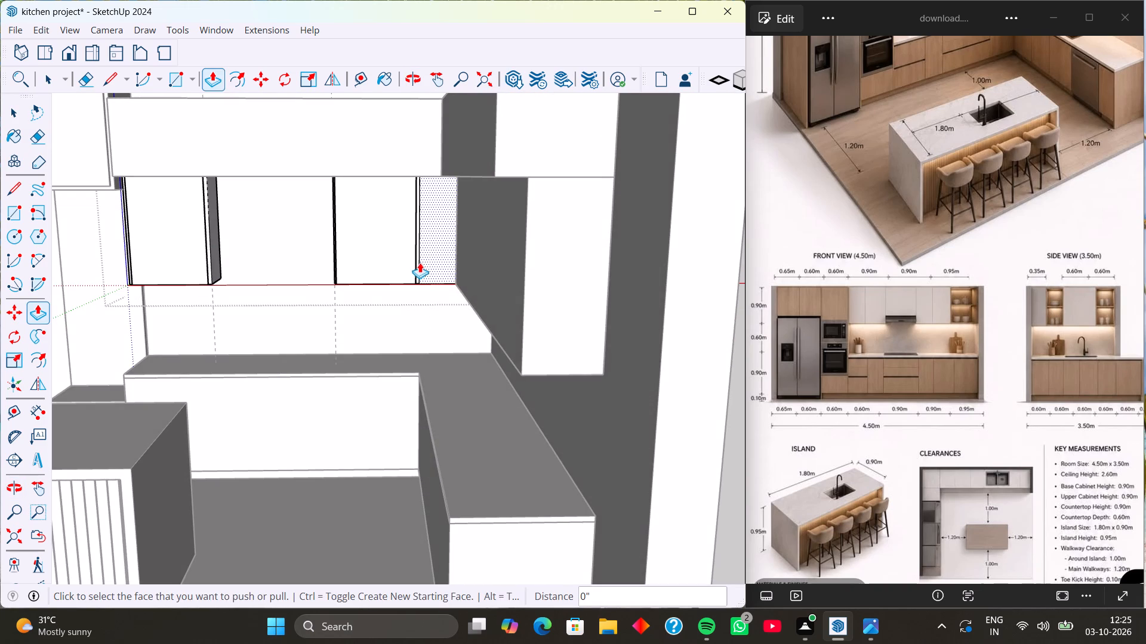
pyautogui.press('space')
pyautogui.scroll(-4, 336, 259)
pyautogui.click(552, 340)
pyautogui.scroll(-2, 402, 282)
pyautogui.moveTo(378, 281); pyautogui.dragTo(417, 268, button='middle')
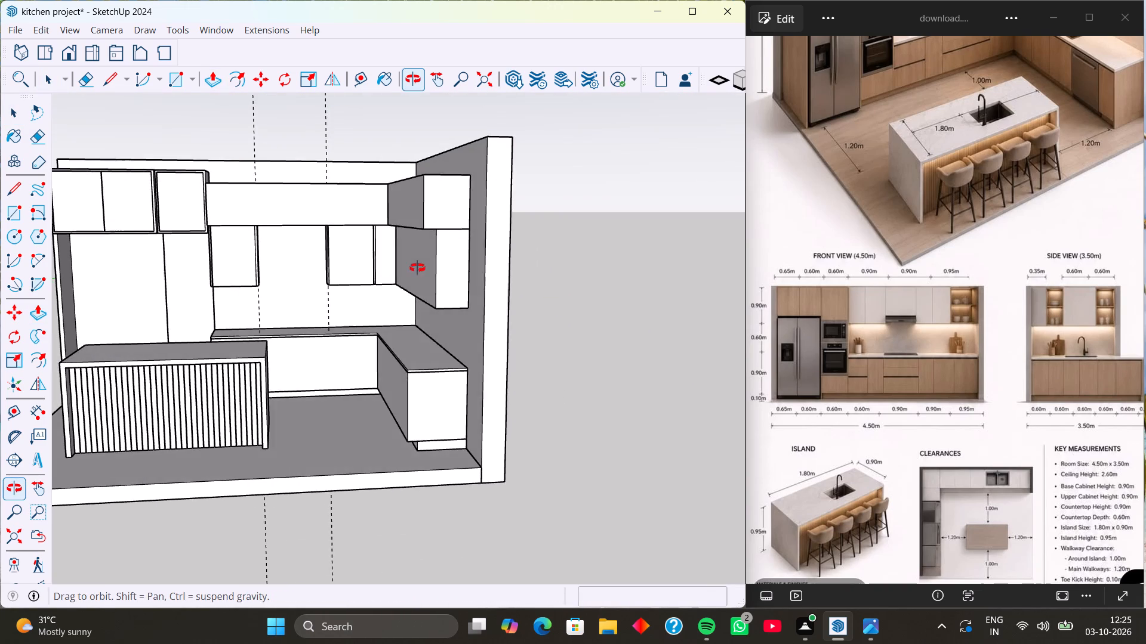
pyautogui.moveTo(417, 268); pyautogui.dragTo(418, 268, button='middle')
pyautogui.scroll(11, 332, 203)
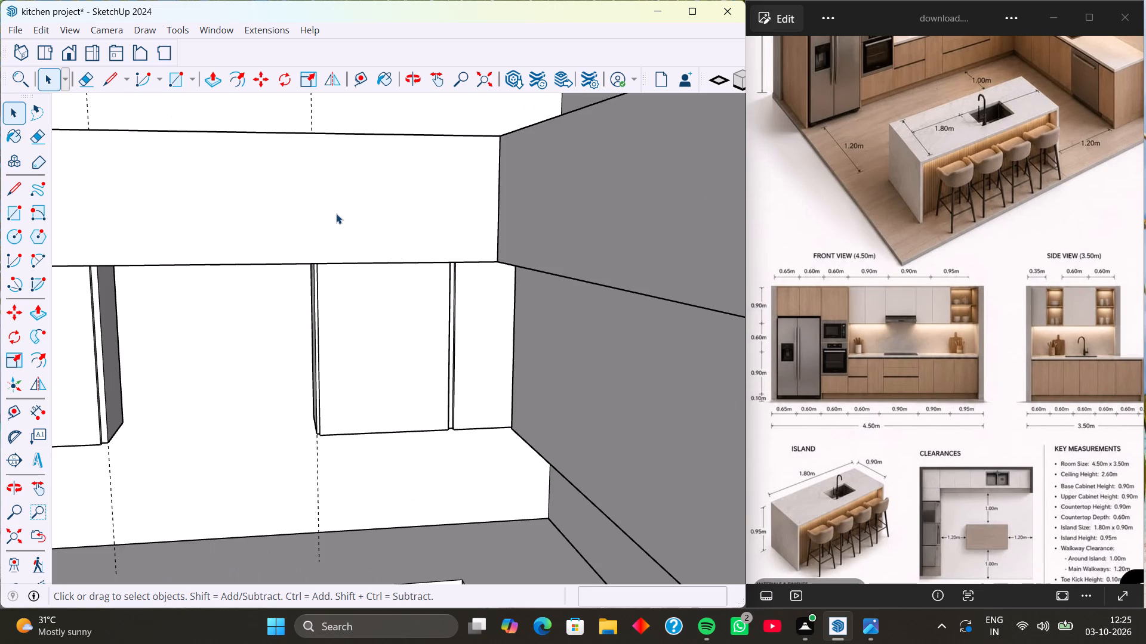
pyautogui.scroll(-4, 336, 213)
pyautogui.keyDown('shift'); pyautogui.moveTo(329, 208); pyautogui.dragTo(478, 233, button='middle'); pyautogui.keyUp('shift')
pyautogui.keyDown('shift'); pyautogui.moveTo(401, 228); pyautogui.dragTo(483, 283, button='middle'); pyautogui.keyUp('shift')
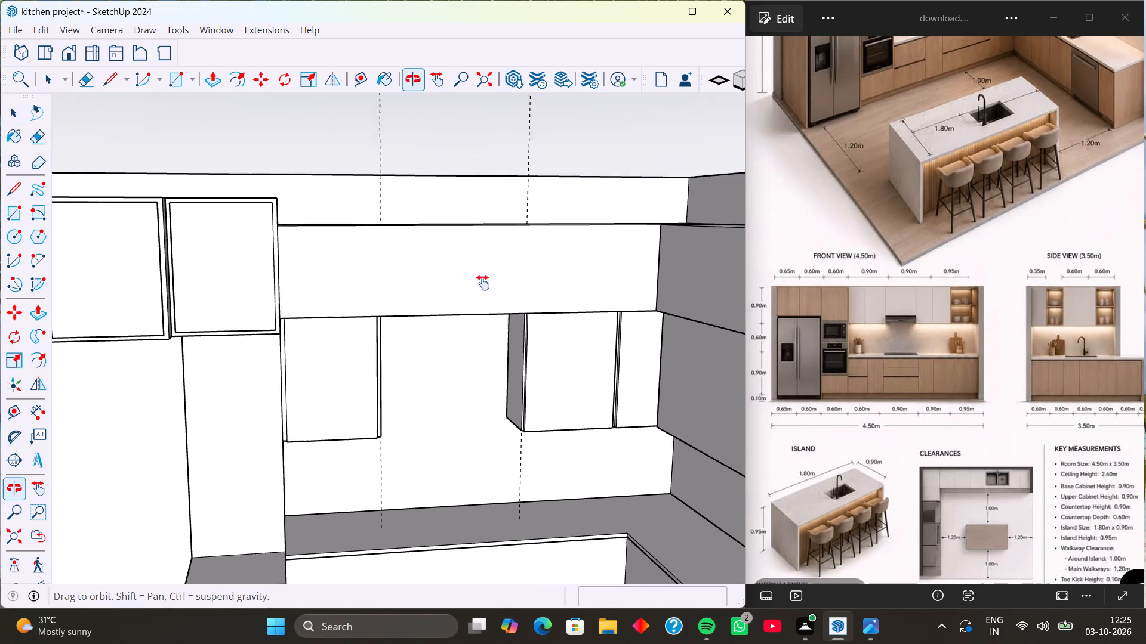
pyautogui.keyDown('shift'); pyautogui.moveTo(483, 283); pyautogui.dragTo(489, 289, button='middle'); pyautogui.keyUp('shift')
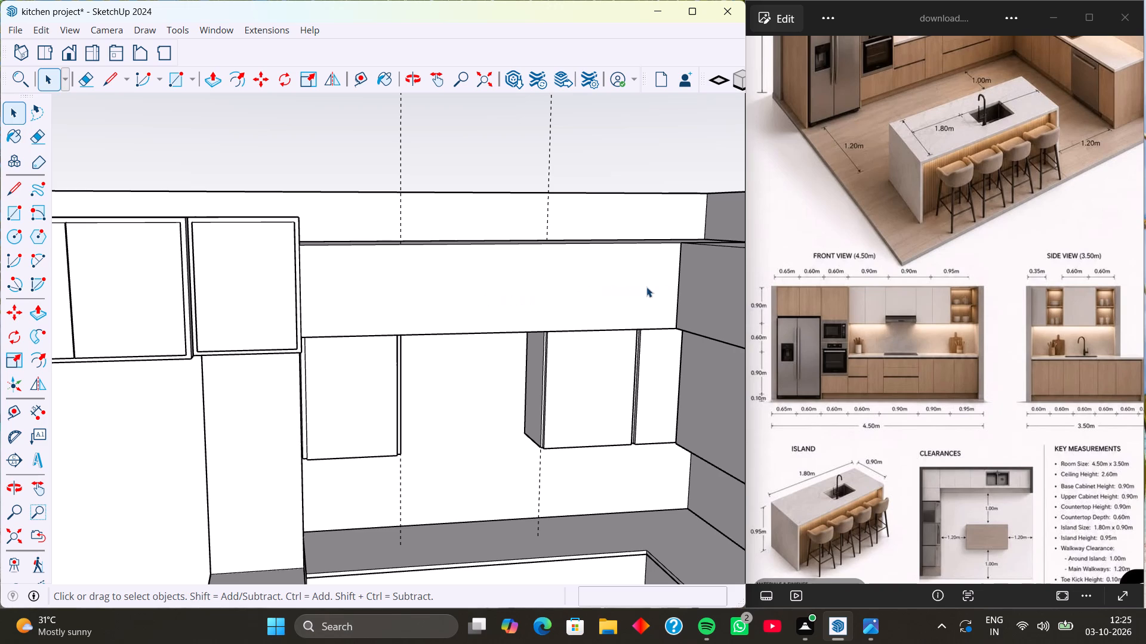
# Place a vertical guide on the top cabinet's front face, 1'6" in from its edge at the room corner.
pyautogui.moveTo(657, 284); pyautogui.dragTo(564, 301, button='middle')
pyautogui.scroll(-1, 619, 301)
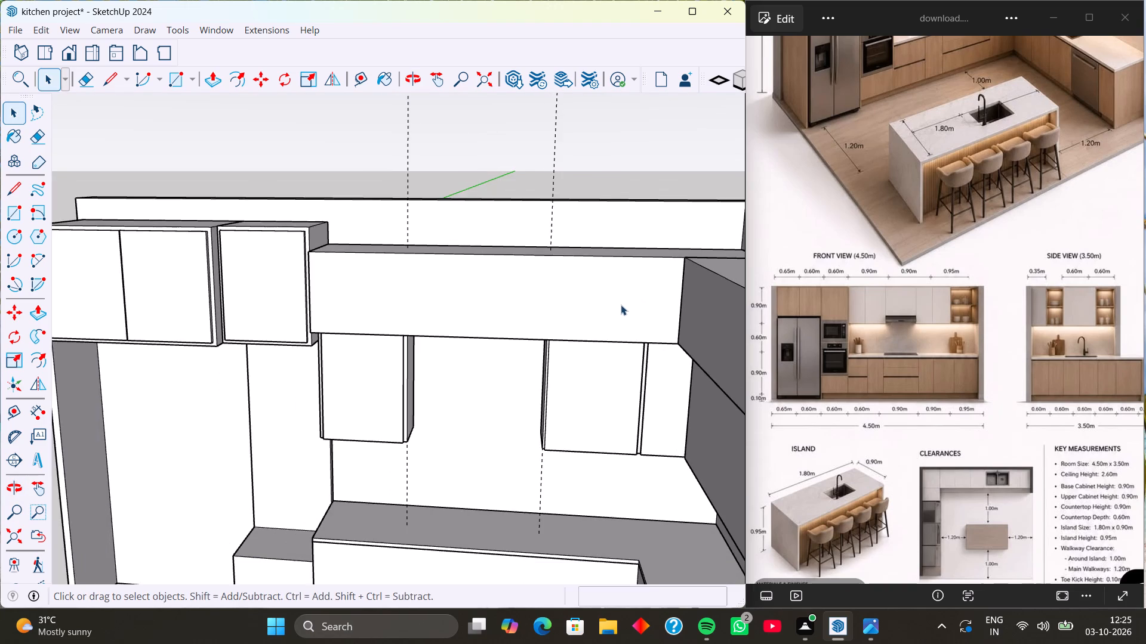
pyautogui.keyDown('shift'); pyautogui.moveTo(634, 314); pyautogui.dragTo(582, 271, button='middle'); pyautogui.keyUp('shift')
pyautogui.moveTo(605, 283); pyautogui.dragTo(584, 280, button='middle')
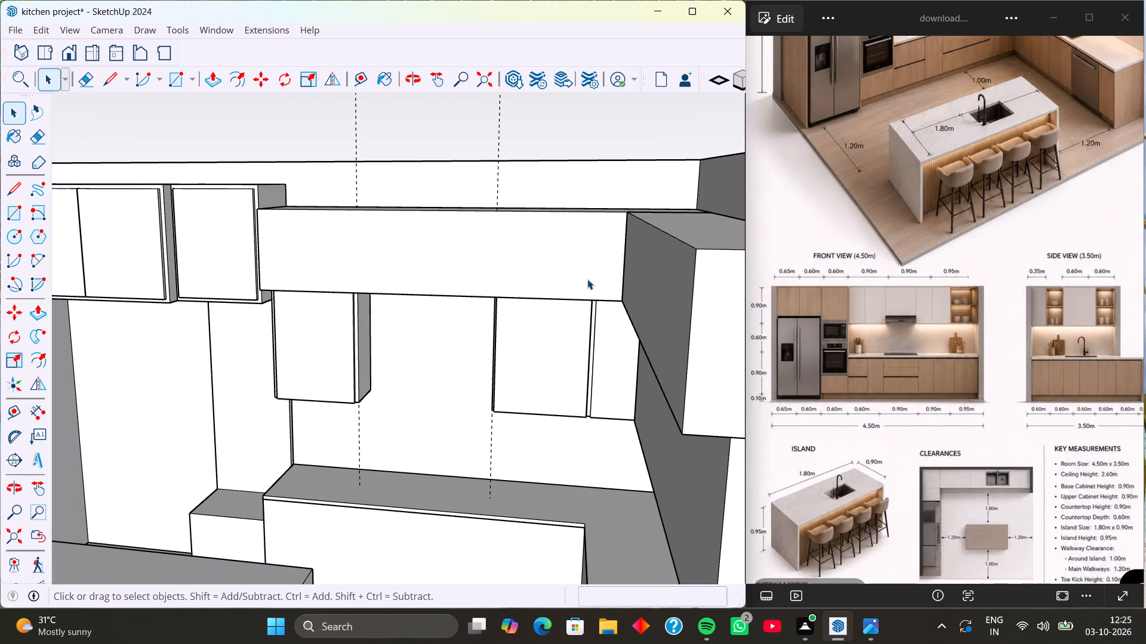
pyautogui.press('t')
pyautogui.moveTo(625, 274); pyautogui.dragTo(681, 264, button='middle')
pyautogui.scroll(4, 650, 249)
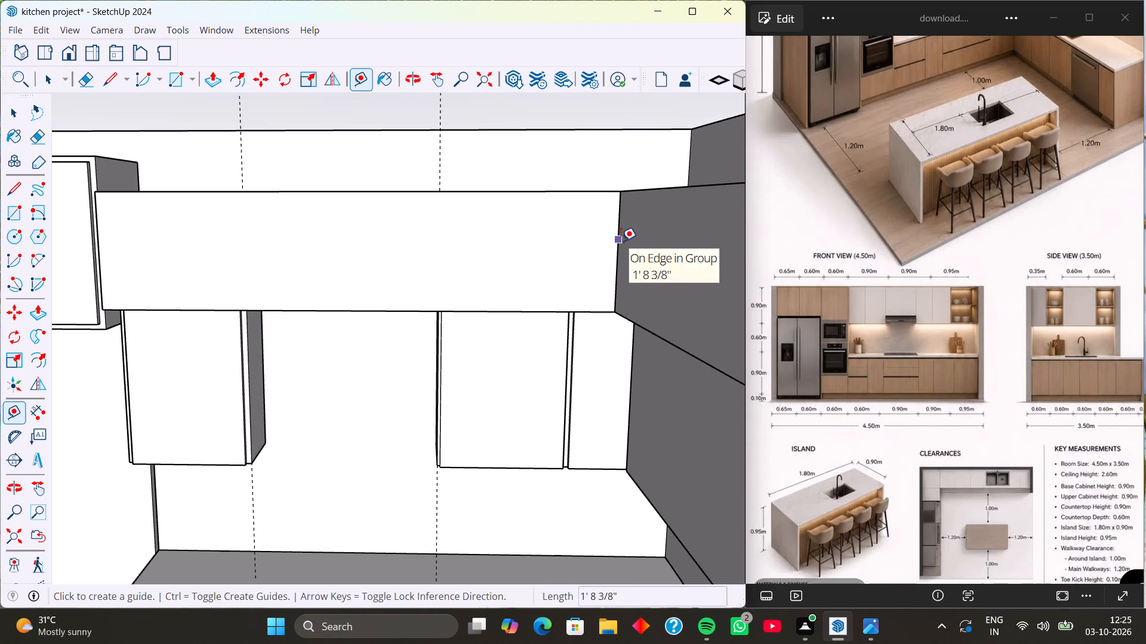
pyautogui.click(621, 241)
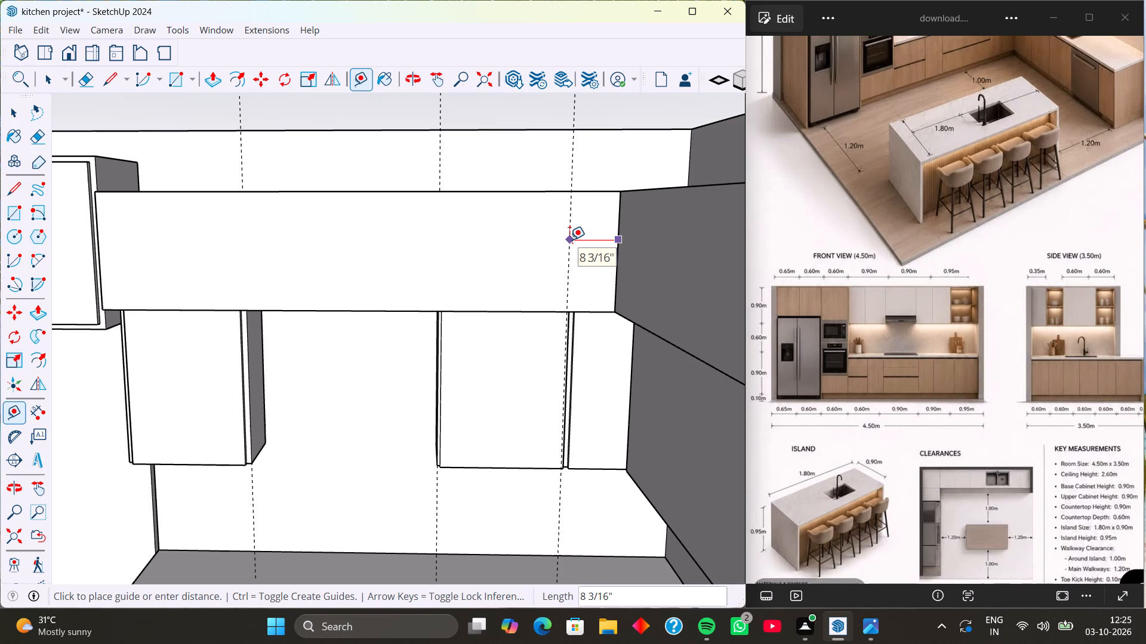
pyautogui.write("2'")
pyautogui.press('Return')
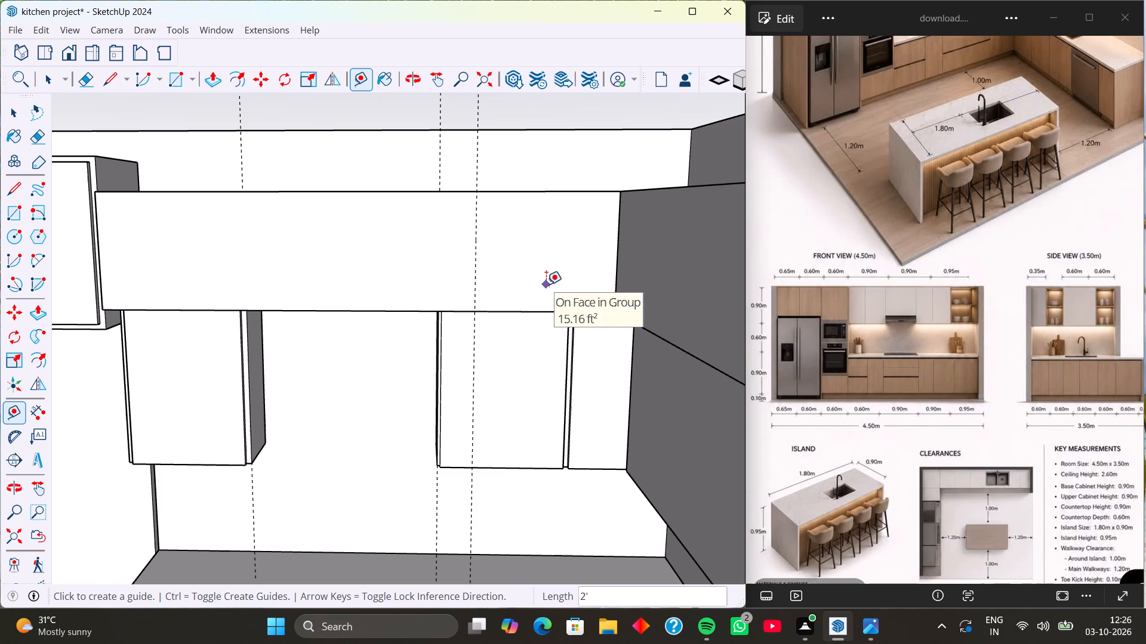
pyautogui.write("1'6")
pyautogui.press('Return')
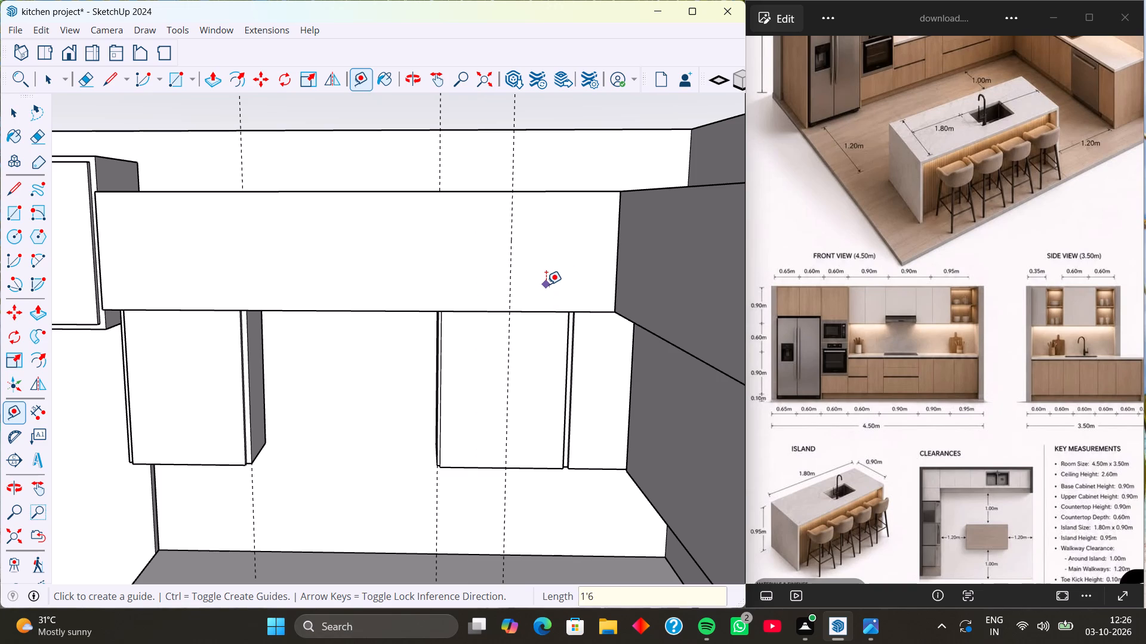
# Place a second vertical guide about 1' beyond the 1'6" guide, in line with the middle opening's corner-side door panel edge.
pyautogui.click(513, 260)
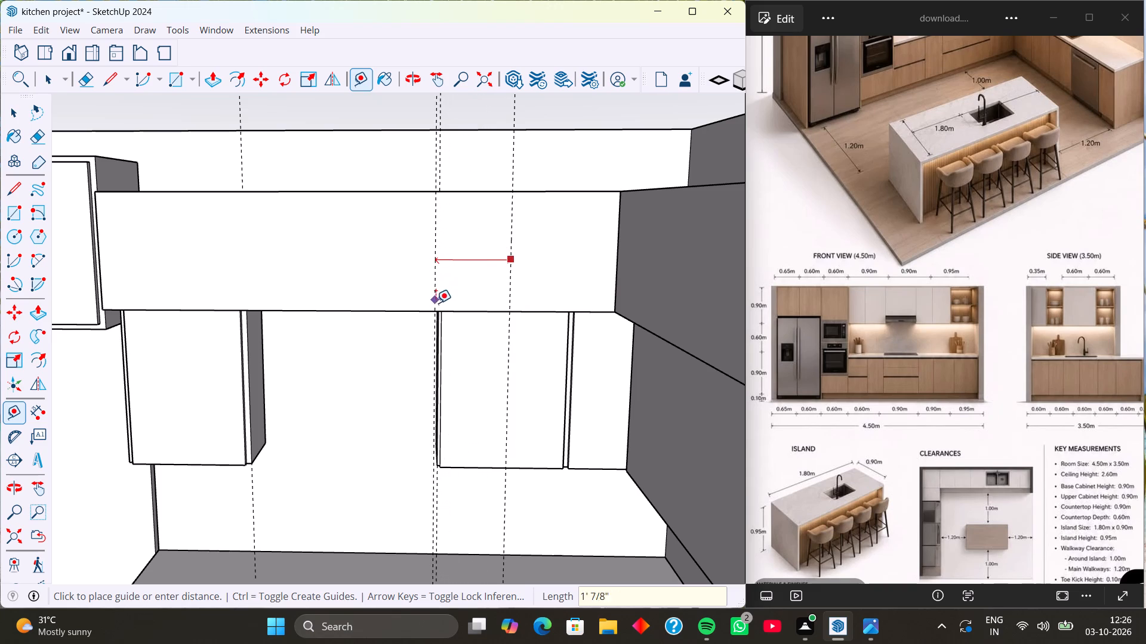
pyautogui.click(439, 314)
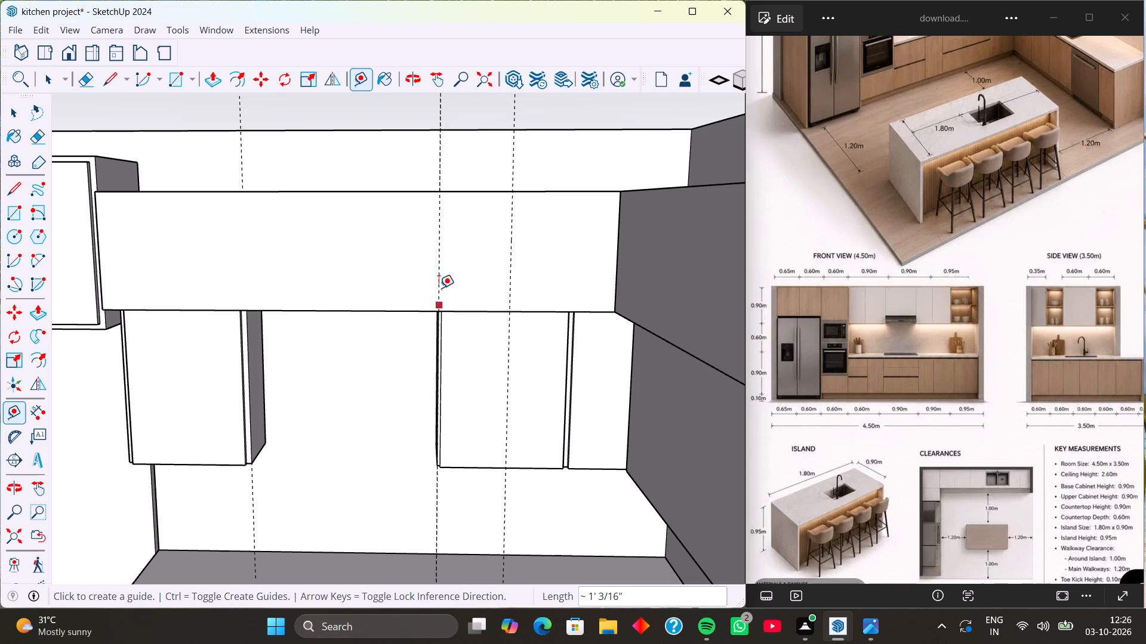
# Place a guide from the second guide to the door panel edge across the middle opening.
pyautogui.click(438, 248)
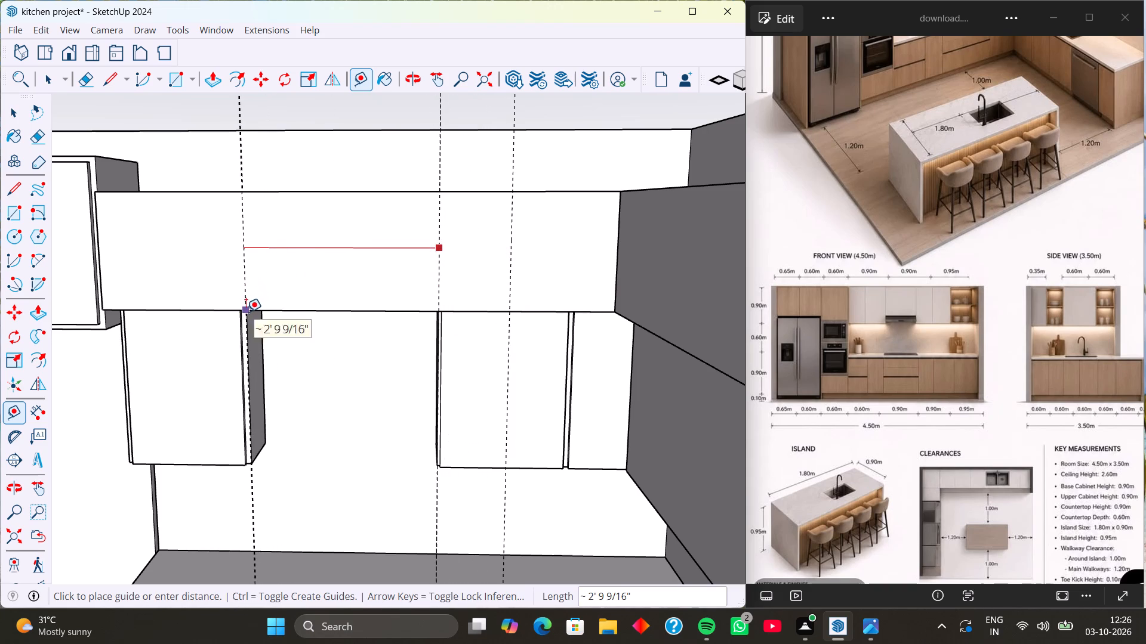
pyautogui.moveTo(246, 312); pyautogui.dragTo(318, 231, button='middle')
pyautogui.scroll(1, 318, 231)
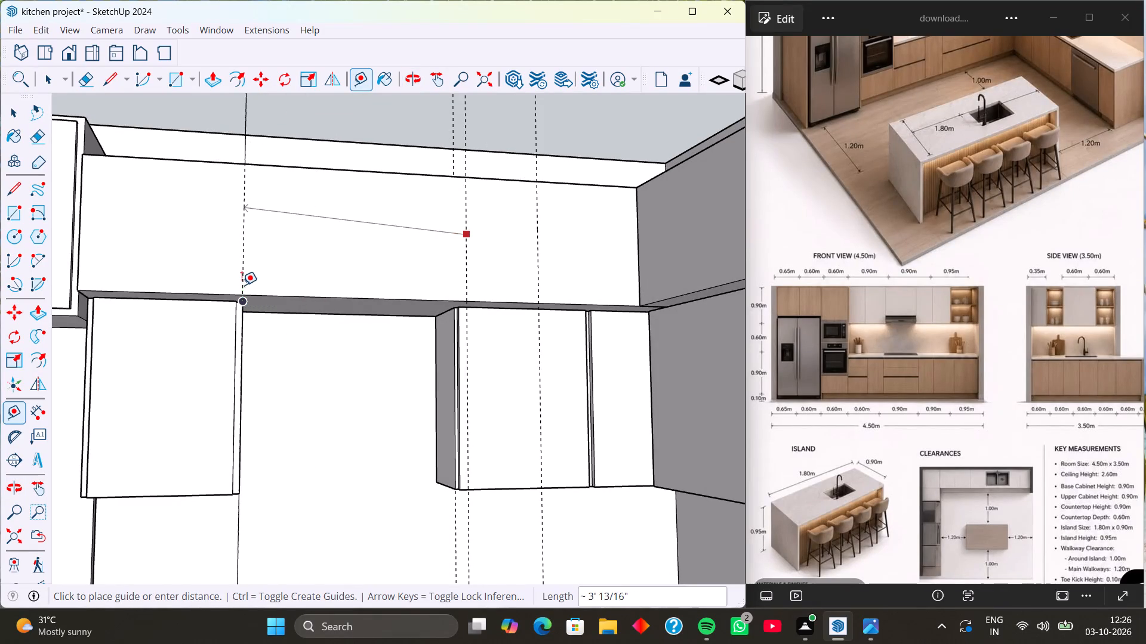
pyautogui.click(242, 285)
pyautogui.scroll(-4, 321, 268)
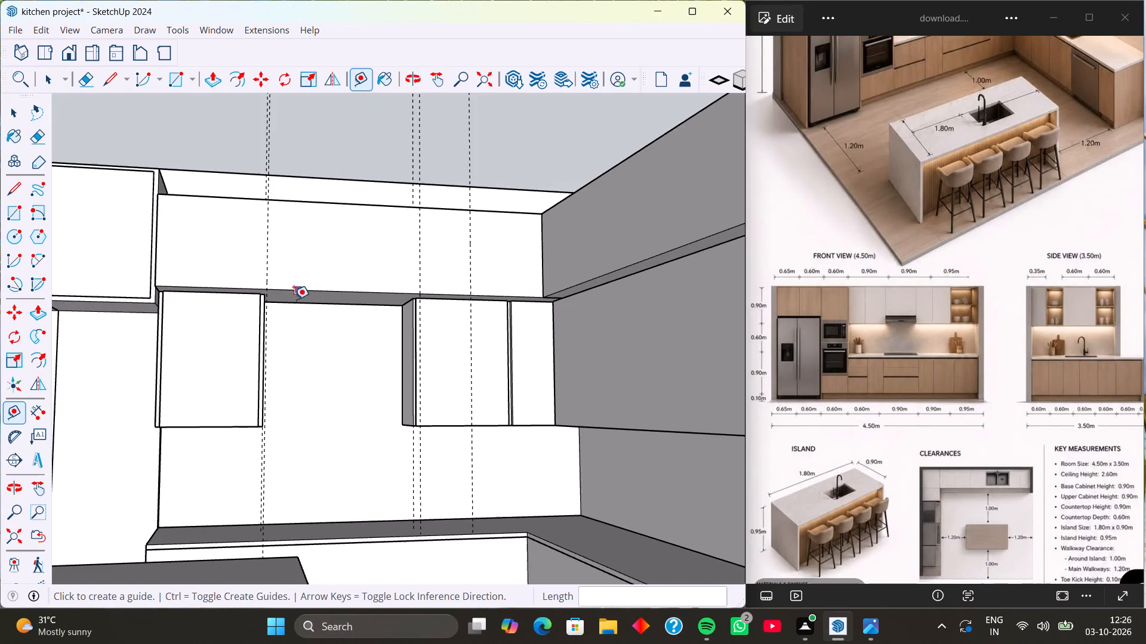
# Place a vertical guide on the top cabinet's front face 3' from the second guide, away from the room corner.
pyautogui.moveTo(298, 292); pyautogui.dragTo(230, 423, button='middle')
pyautogui.scroll(-1, 420, 402)
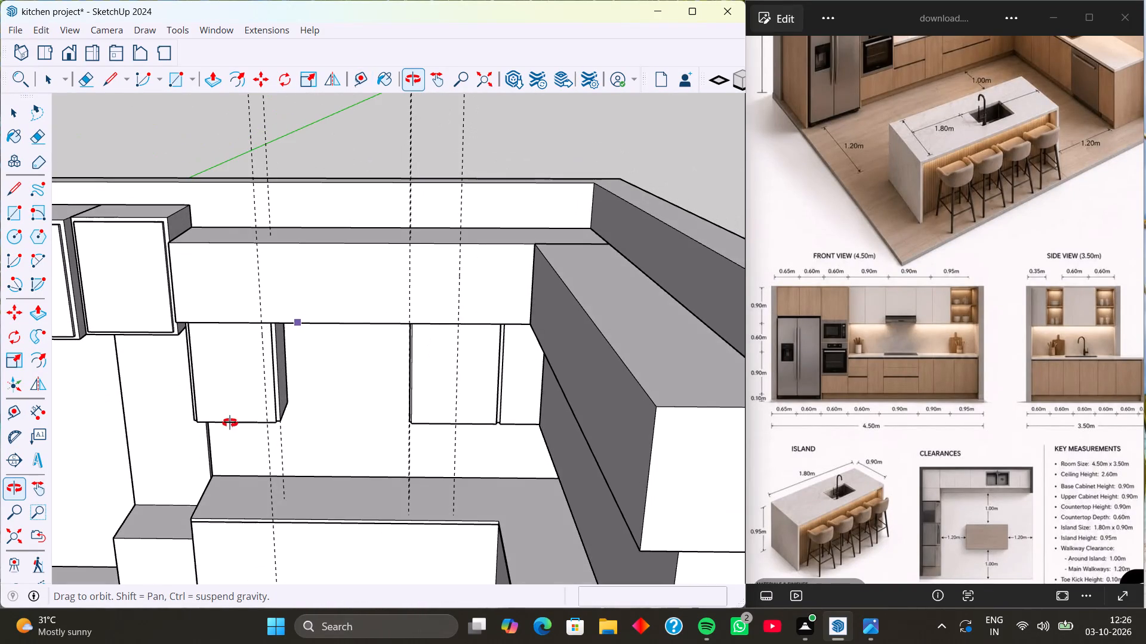
pyautogui.moveTo(230, 423); pyautogui.dragTo(230, 422, button='middle')
pyautogui.click(411, 287)
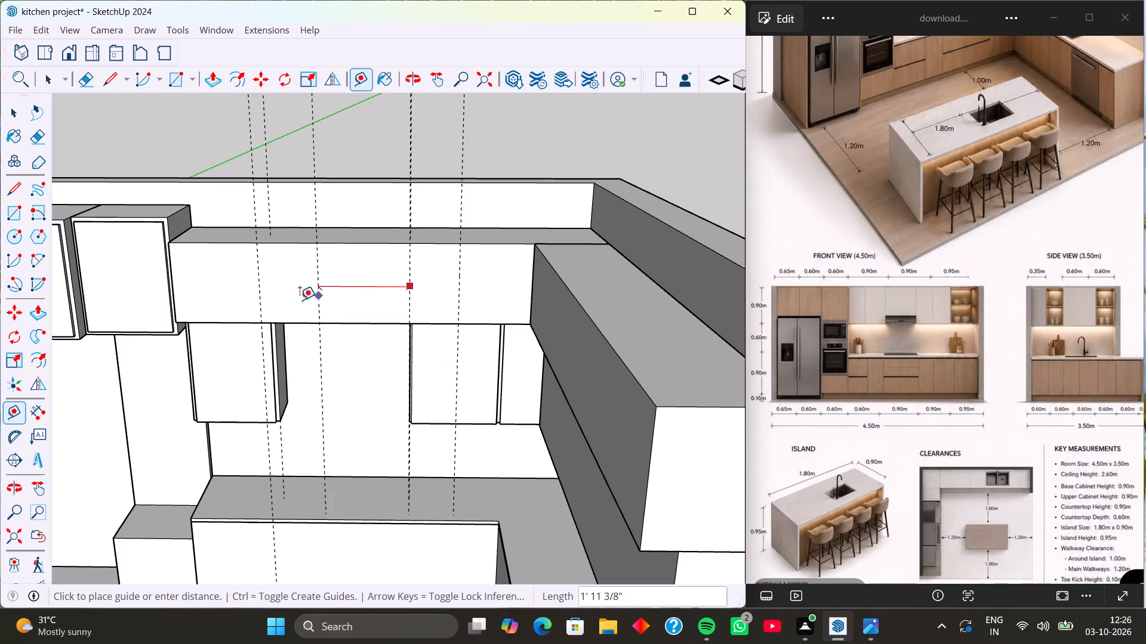
pyautogui.middleClick(269, 302)
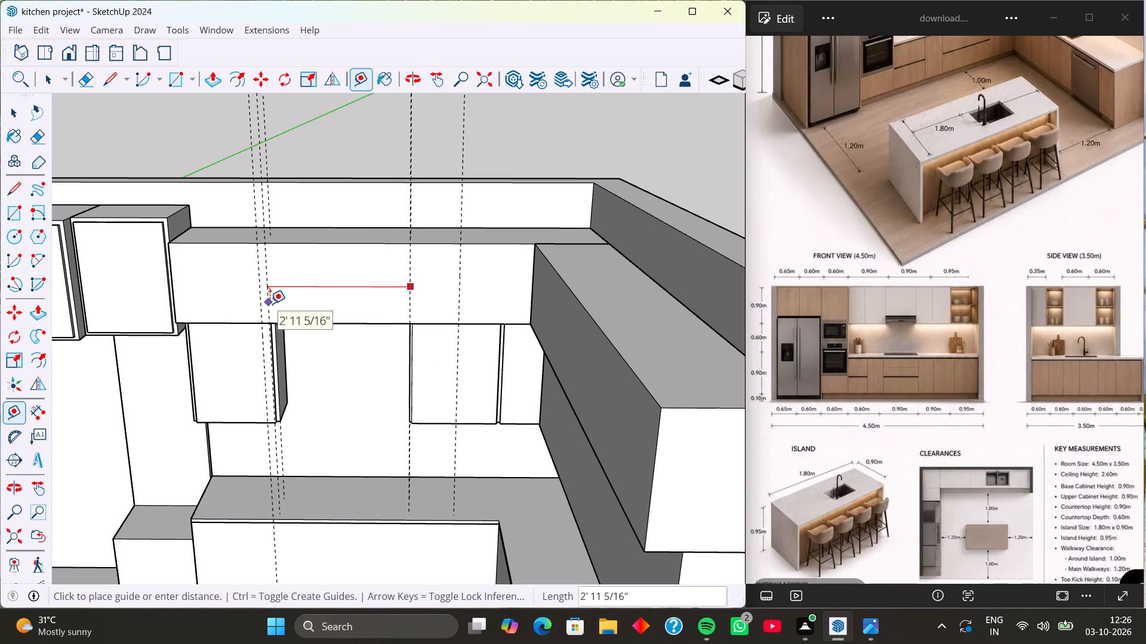
pyautogui.write("3'")
pyautogui.press('Return')
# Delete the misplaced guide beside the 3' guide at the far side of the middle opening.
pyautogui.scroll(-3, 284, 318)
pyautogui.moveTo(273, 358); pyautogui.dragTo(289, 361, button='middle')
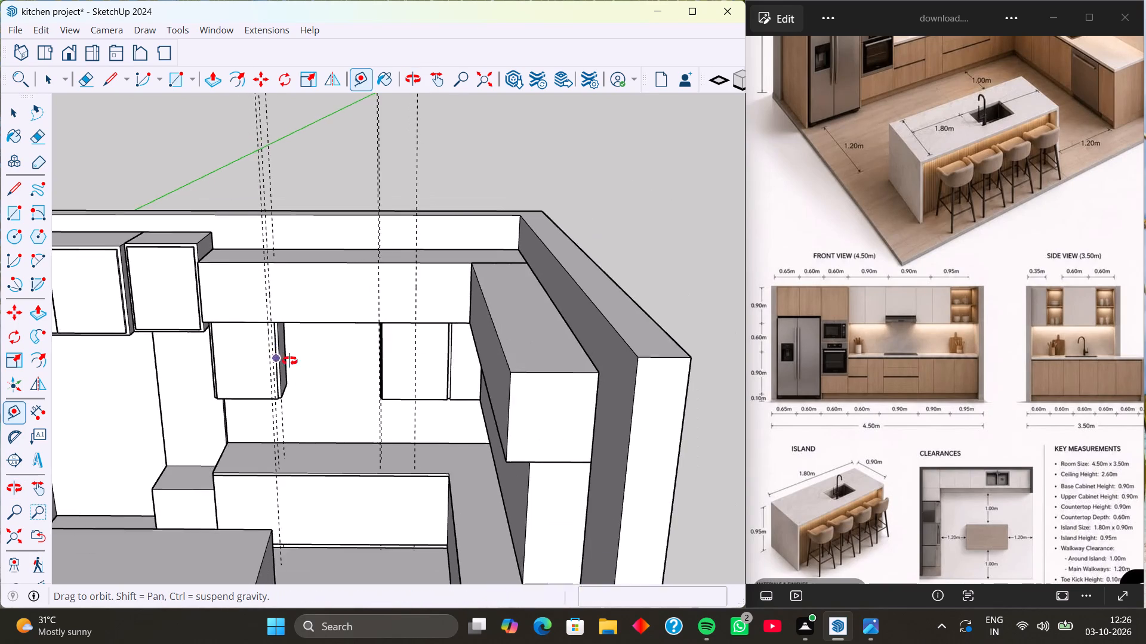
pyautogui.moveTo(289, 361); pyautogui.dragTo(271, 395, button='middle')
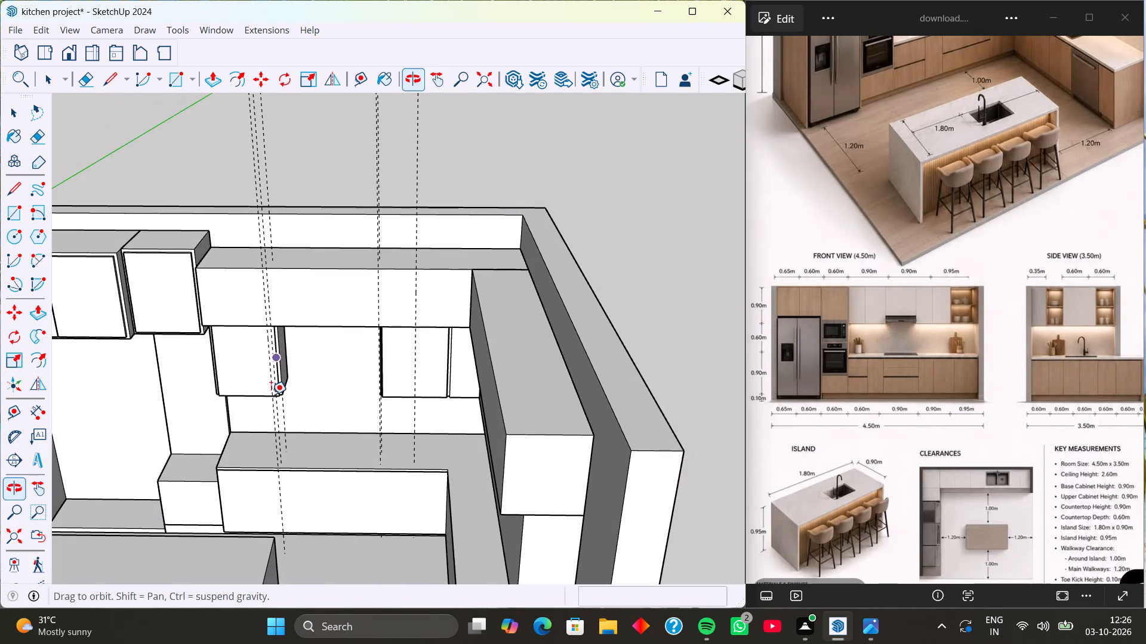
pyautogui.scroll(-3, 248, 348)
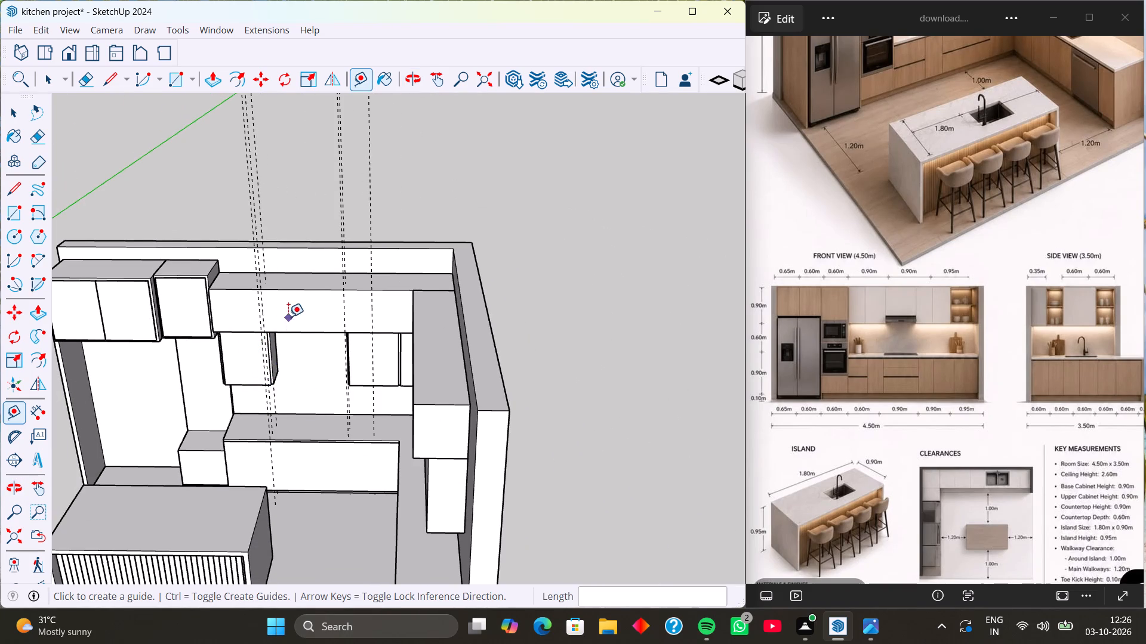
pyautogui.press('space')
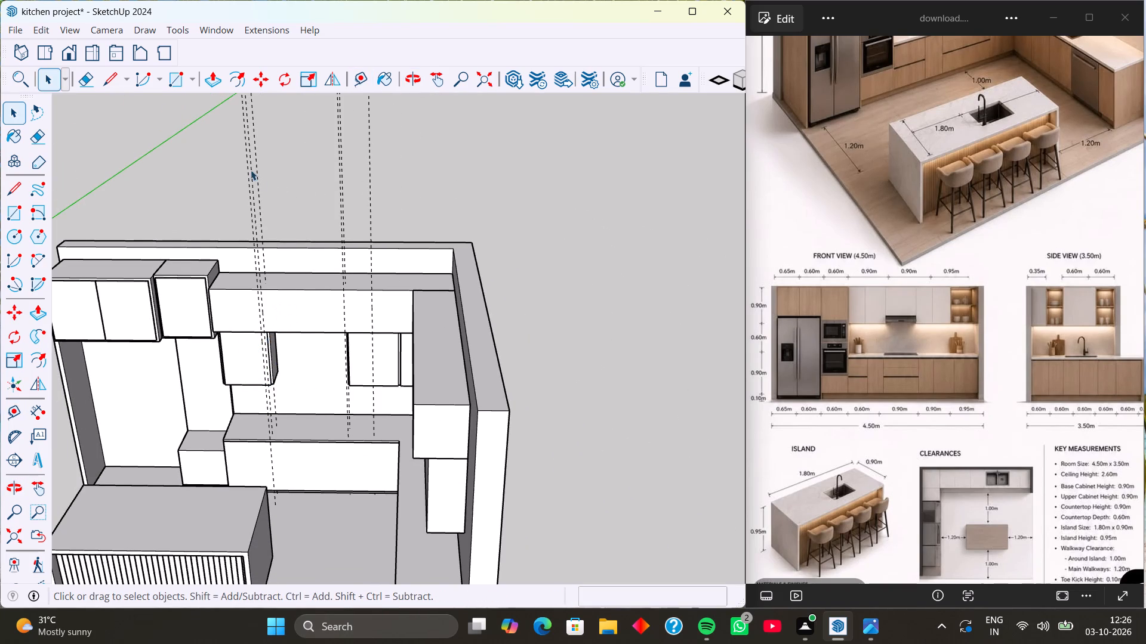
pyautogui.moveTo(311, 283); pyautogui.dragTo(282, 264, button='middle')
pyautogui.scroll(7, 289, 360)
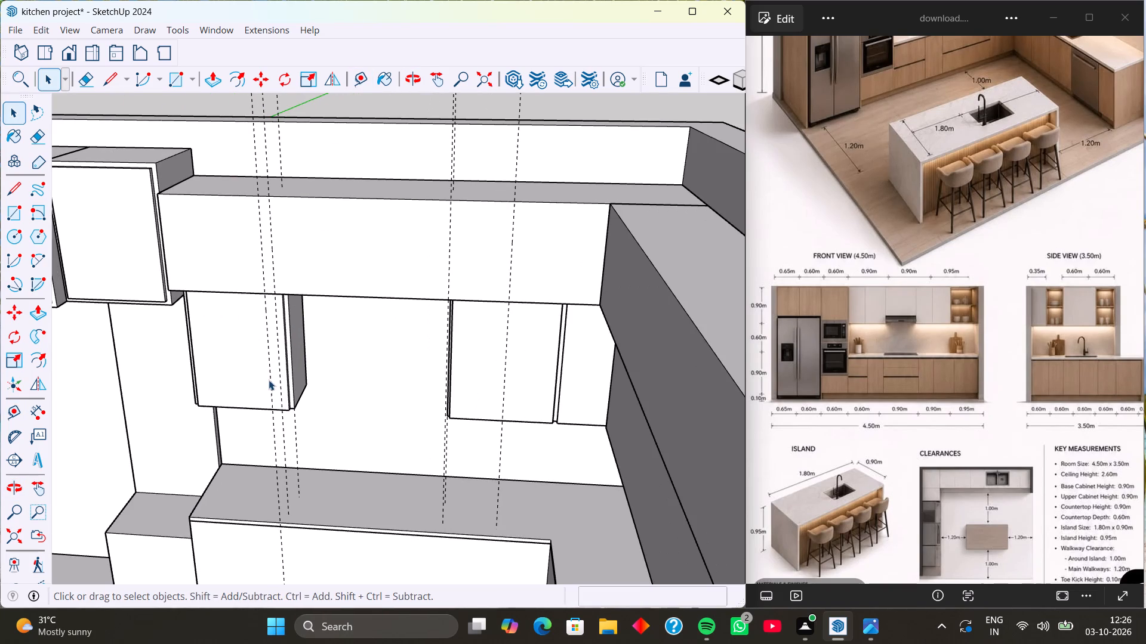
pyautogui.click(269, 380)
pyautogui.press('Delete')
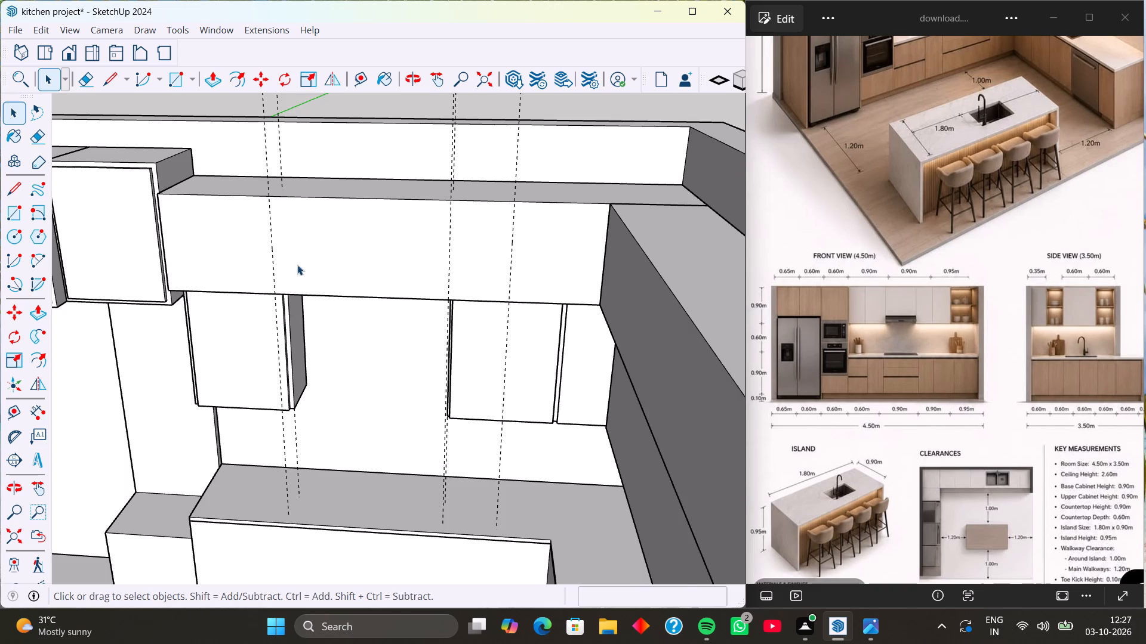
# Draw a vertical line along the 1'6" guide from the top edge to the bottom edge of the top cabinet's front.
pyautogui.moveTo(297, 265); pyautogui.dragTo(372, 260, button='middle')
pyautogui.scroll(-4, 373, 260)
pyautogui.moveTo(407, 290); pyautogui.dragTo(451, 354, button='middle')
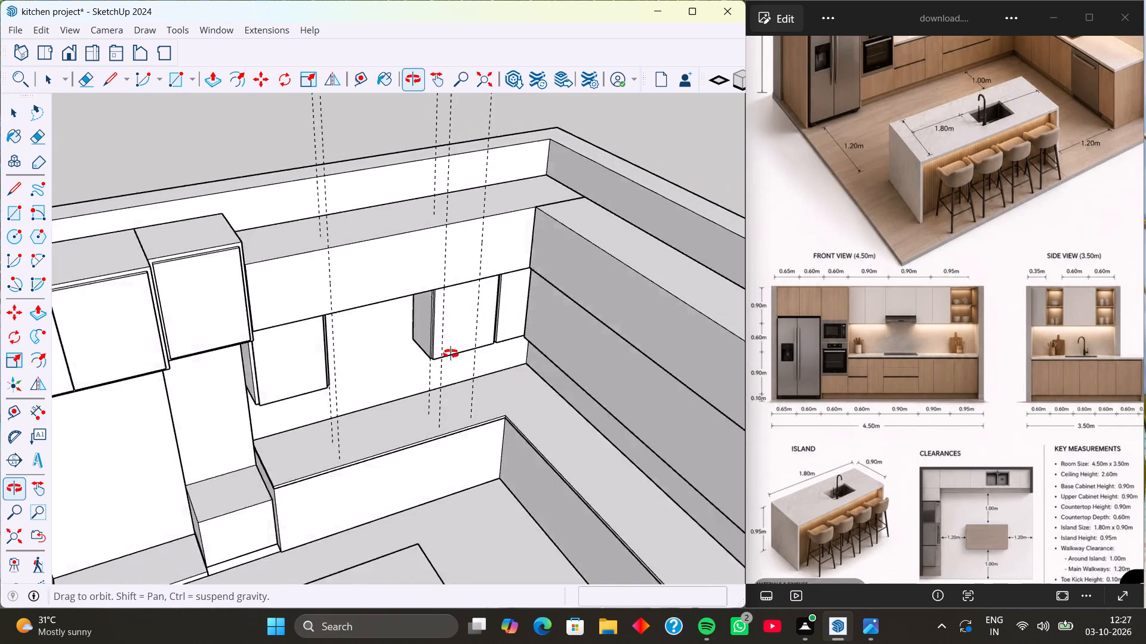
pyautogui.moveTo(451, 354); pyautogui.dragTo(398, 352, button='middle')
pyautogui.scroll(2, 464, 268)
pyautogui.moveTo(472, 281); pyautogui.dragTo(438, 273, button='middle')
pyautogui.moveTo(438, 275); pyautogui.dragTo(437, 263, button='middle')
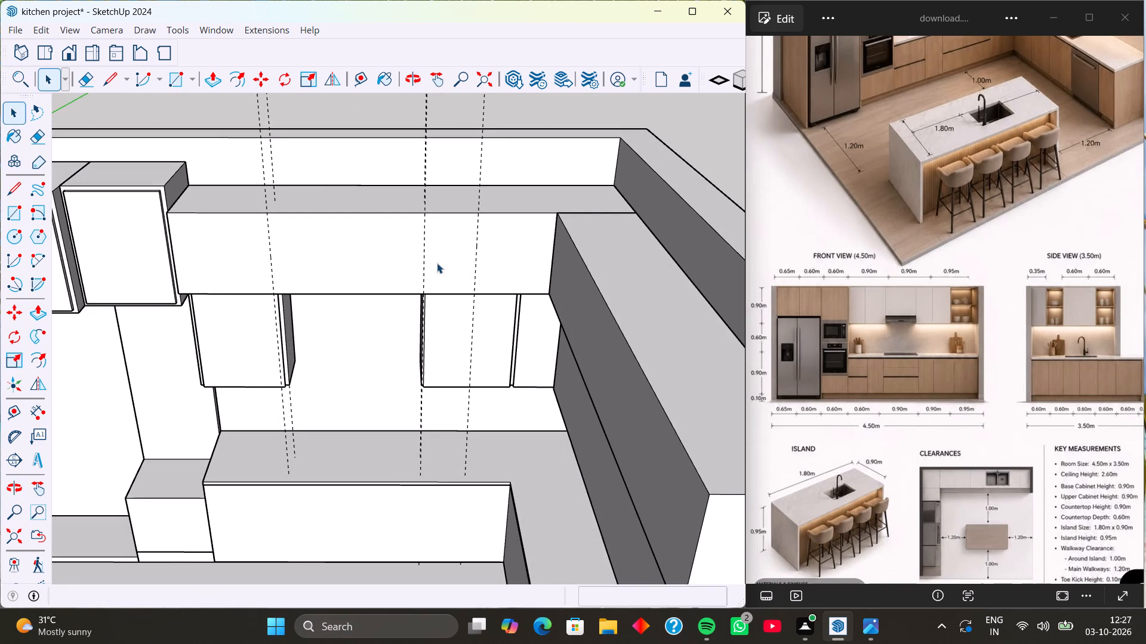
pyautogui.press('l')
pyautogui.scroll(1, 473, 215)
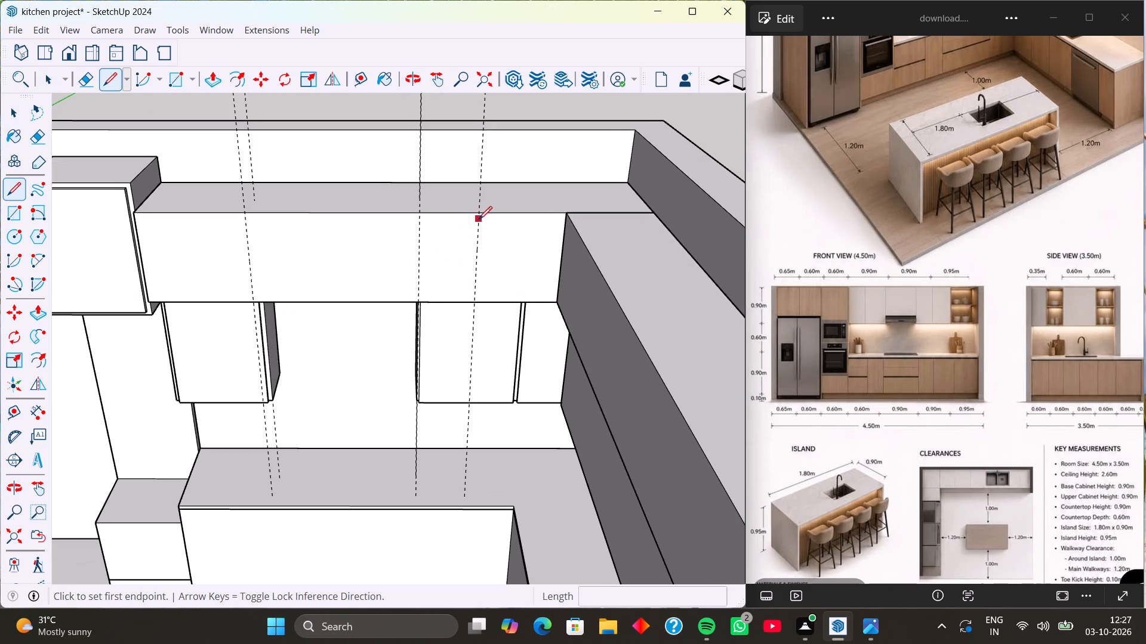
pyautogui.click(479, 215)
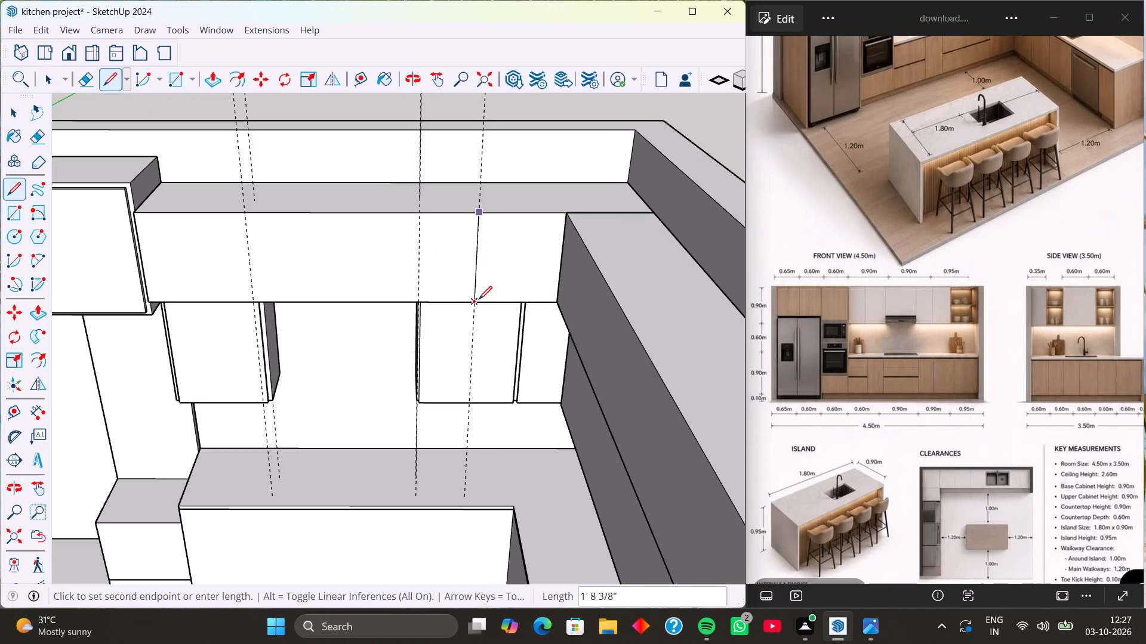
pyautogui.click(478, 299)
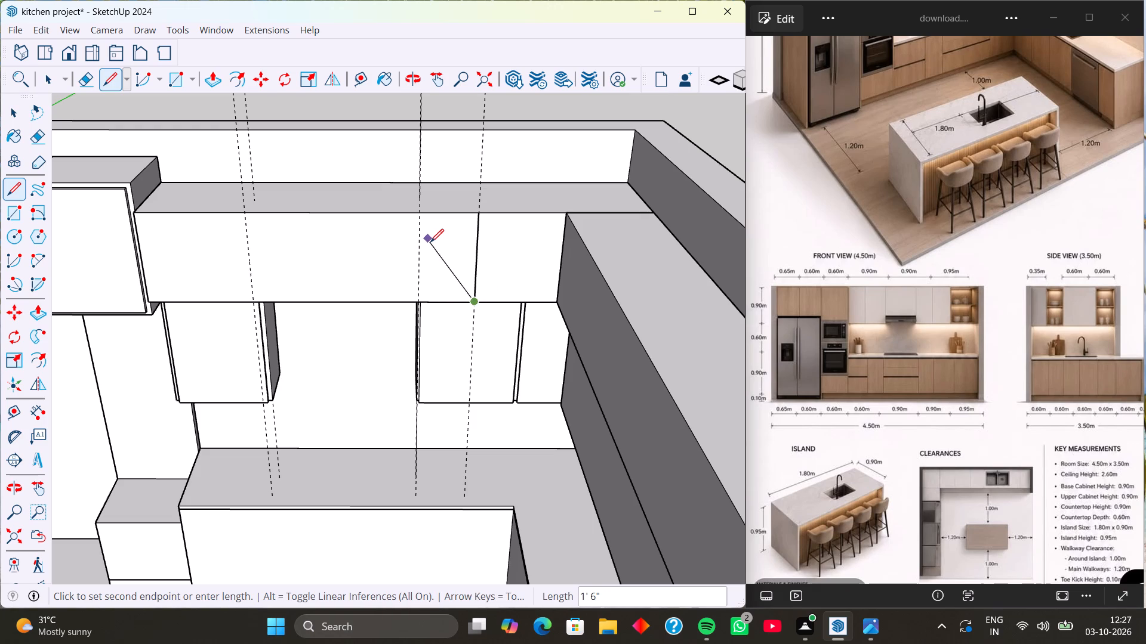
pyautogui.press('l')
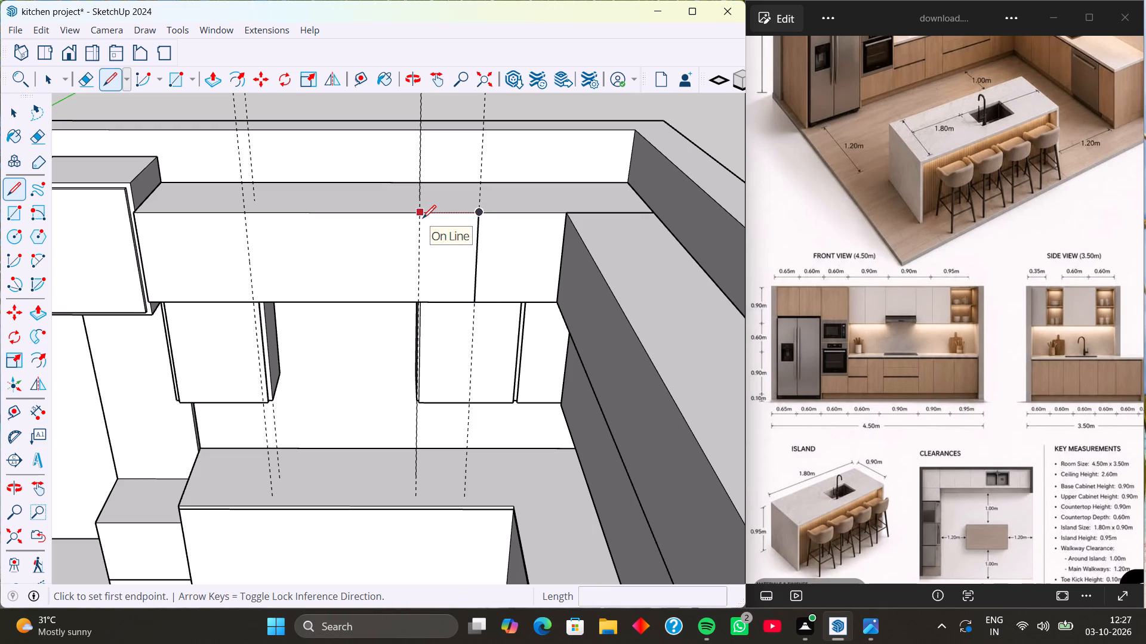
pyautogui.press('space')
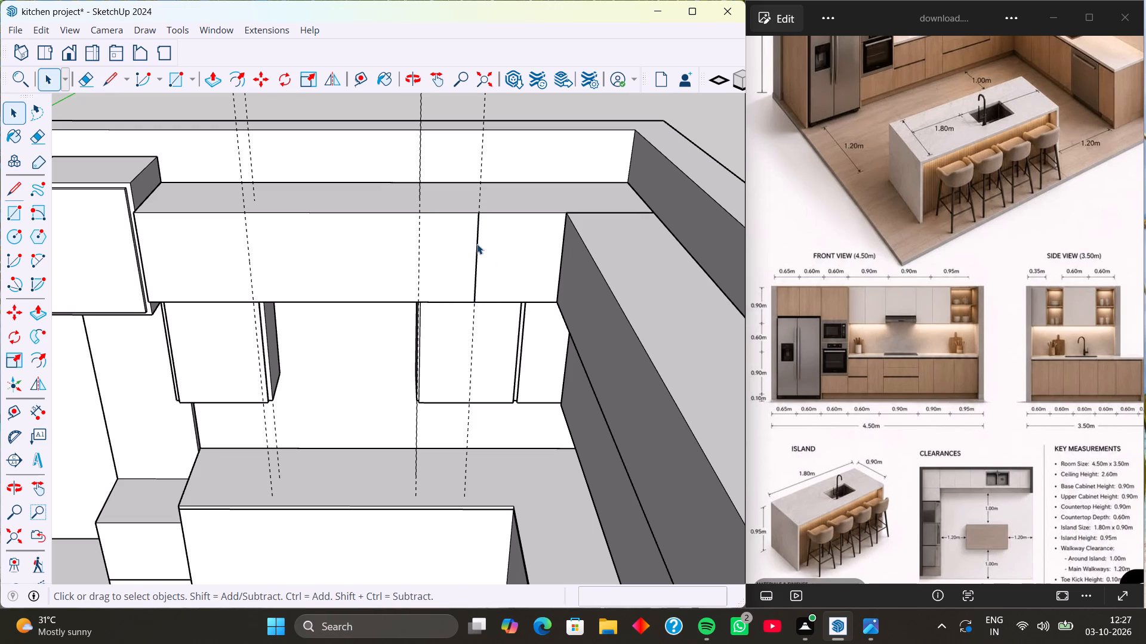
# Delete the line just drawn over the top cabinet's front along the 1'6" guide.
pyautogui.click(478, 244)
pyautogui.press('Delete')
# Open the back wall's top cabinet for editing and draw a vertical line down its front face along the 1'6" guide nearest the corner.
pyautogui.doubleClick(477, 244)
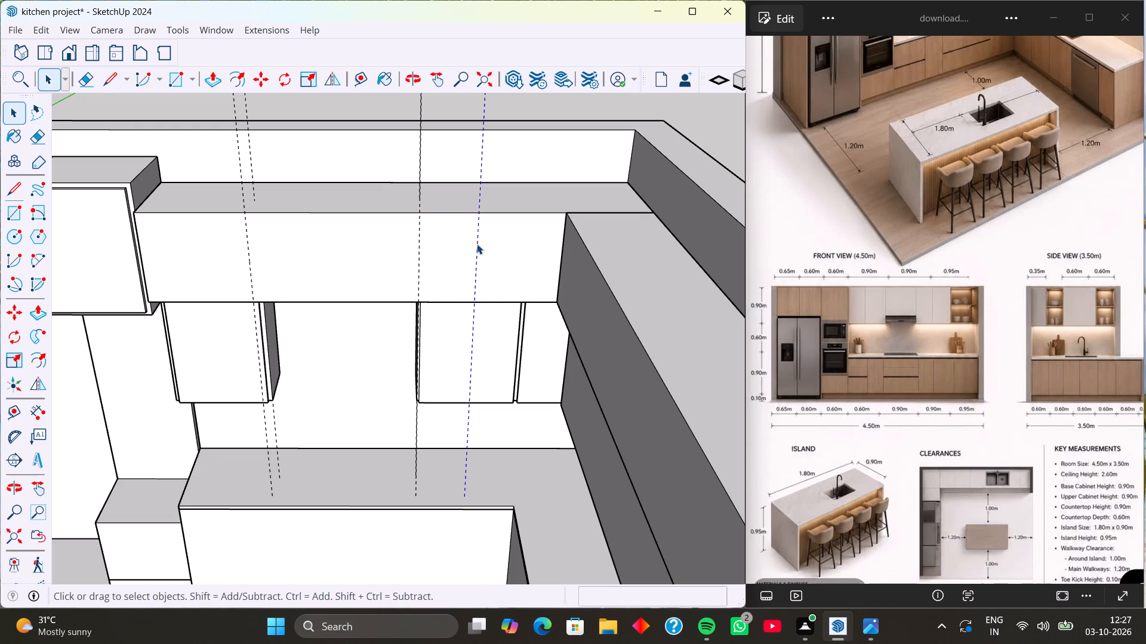
pyautogui.doubleClick(486, 247)
pyautogui.click(486, 247)
pyautogui.doubleClick(486, 247)
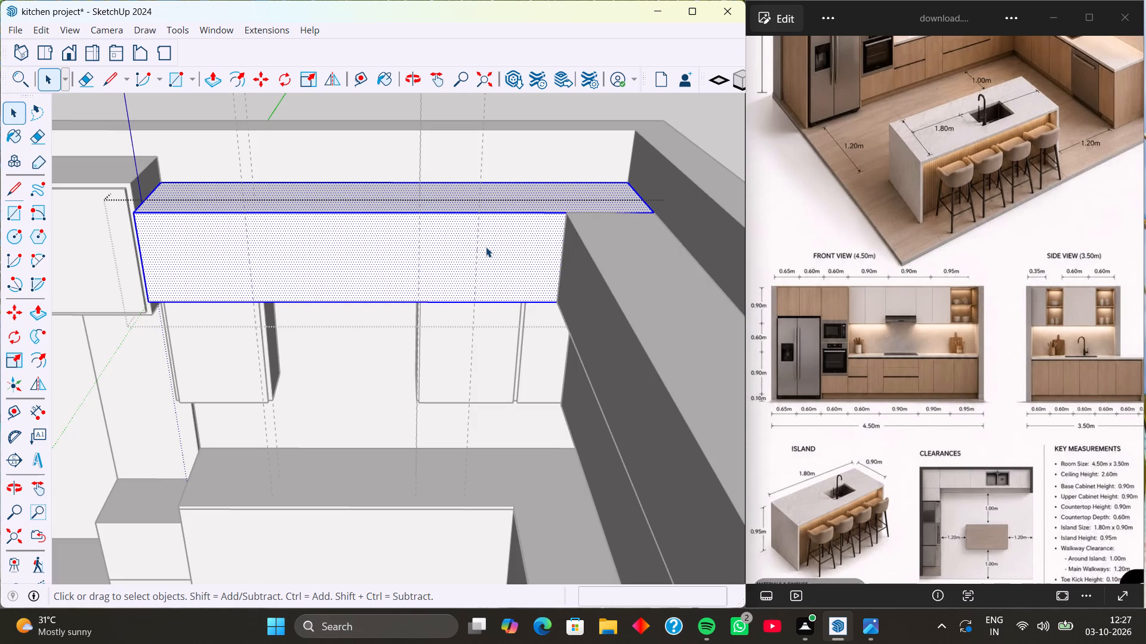
pyautogui.click(486, 247)
pyautogui.click(489, 250)
pyautogui.click(502, 255)
pyautogui.moveTo(489, 246); pyautogui.dragTo(489, 228, button='middle')
pyautogui.scroll(1, 489, 245)
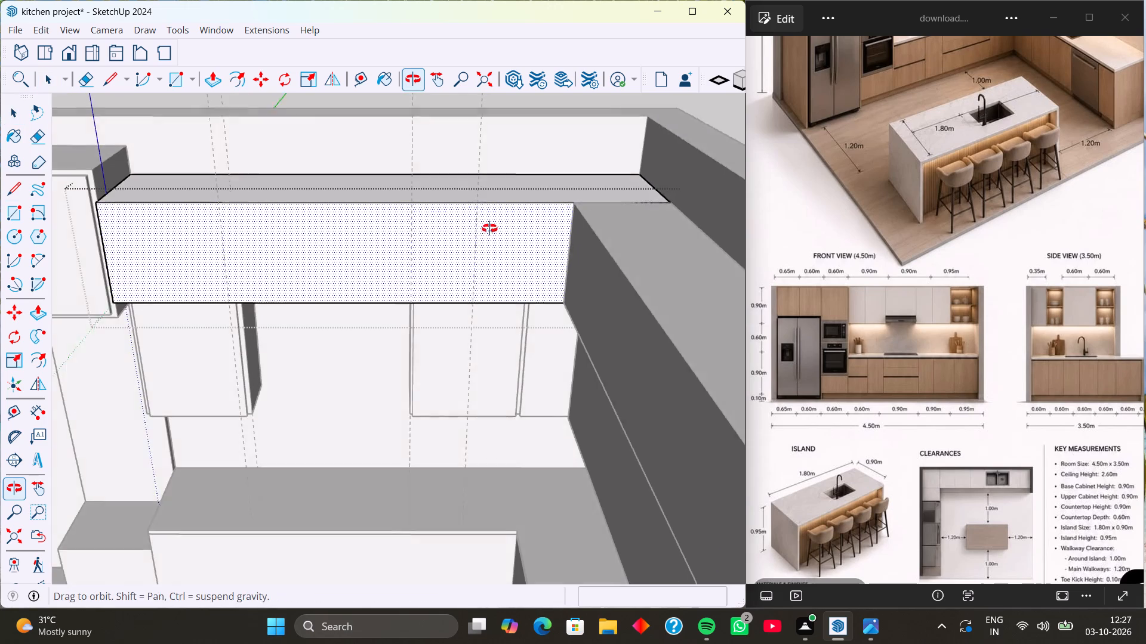
pyautogui.moveTo(489, 228); pyautogui.dragTo(484, 192, button='middle')
pyautogui.scroll(2, 479, 212)
pyautogui.press('l')
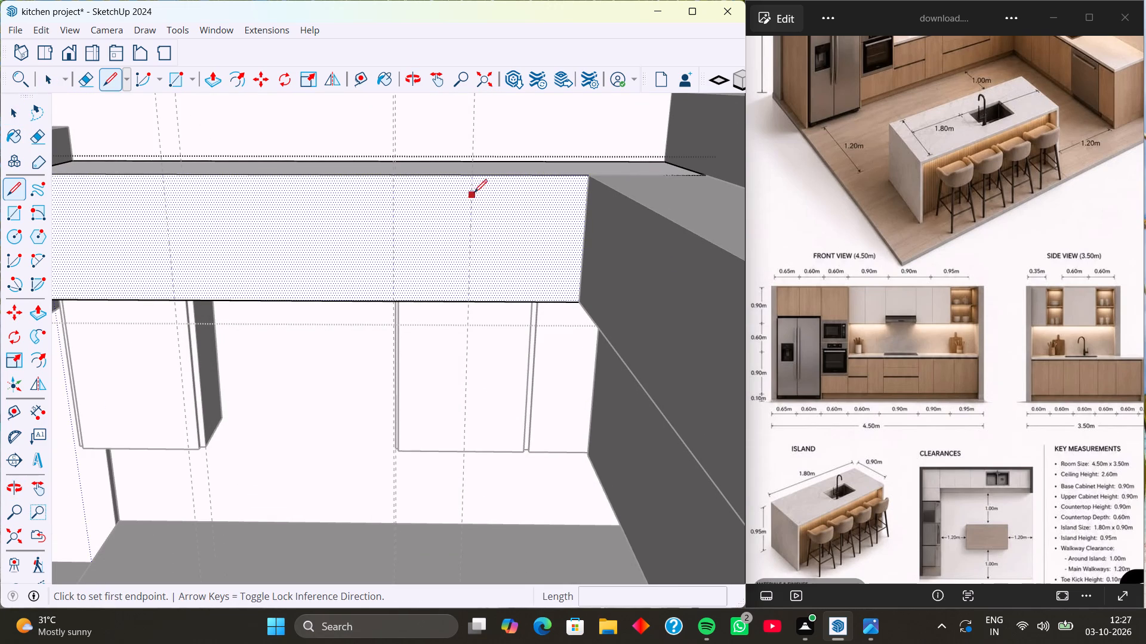
pyautogui.click(471, 177)
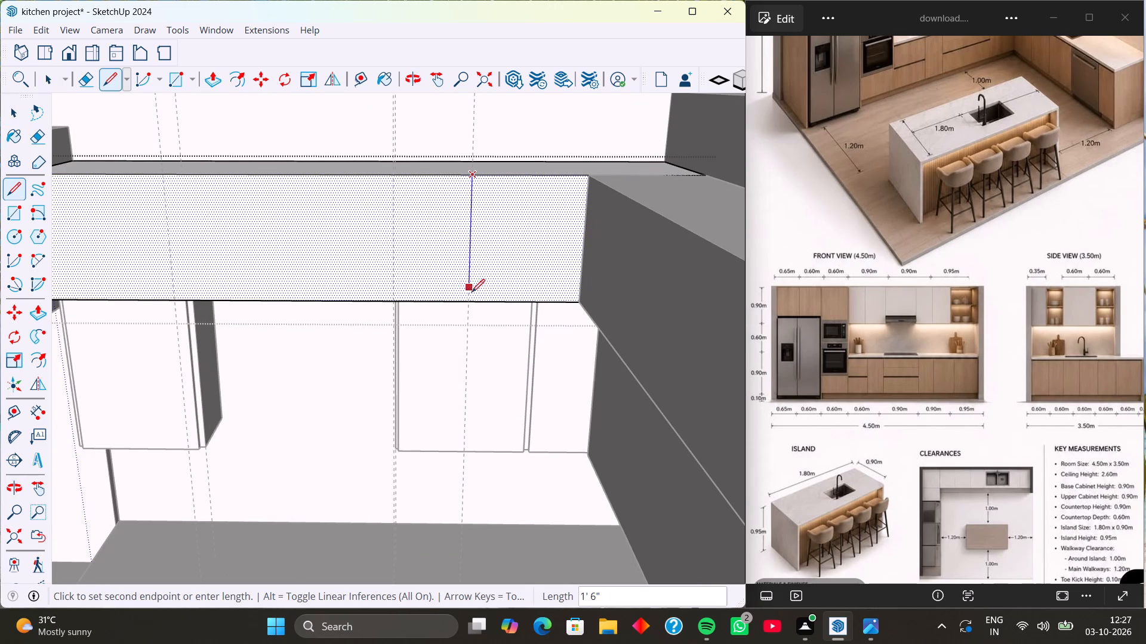
pyautogui.click(470, 301)
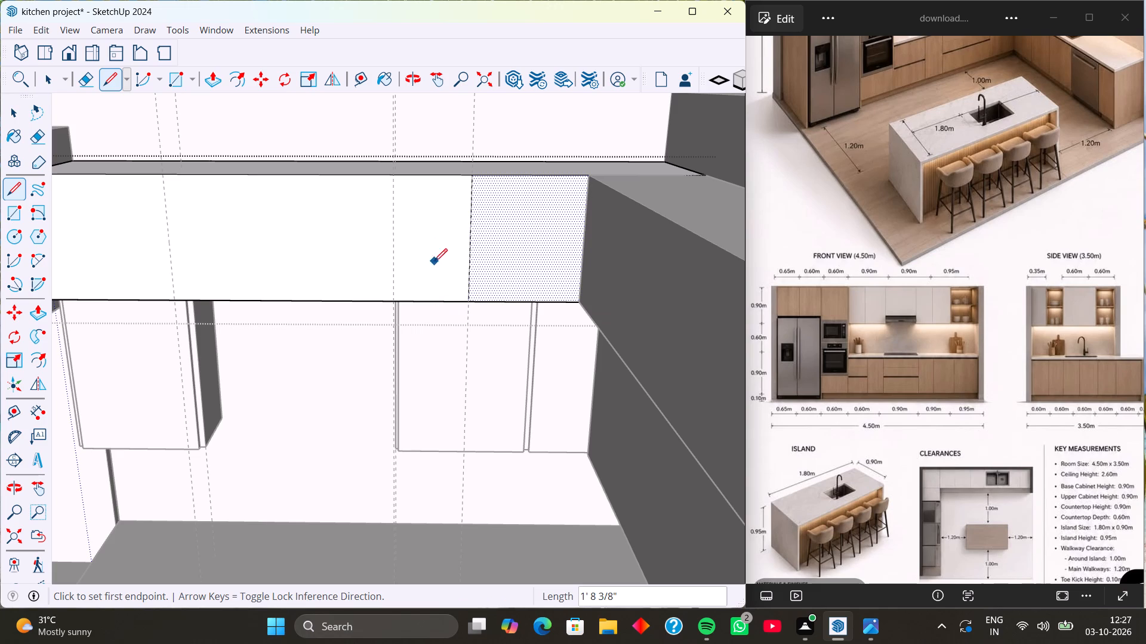
# Draw two more full-height vertical lines on the top cabinet's front face, along the second guide and the guide 3' beyond it.
pyautogui.click(392, 177)
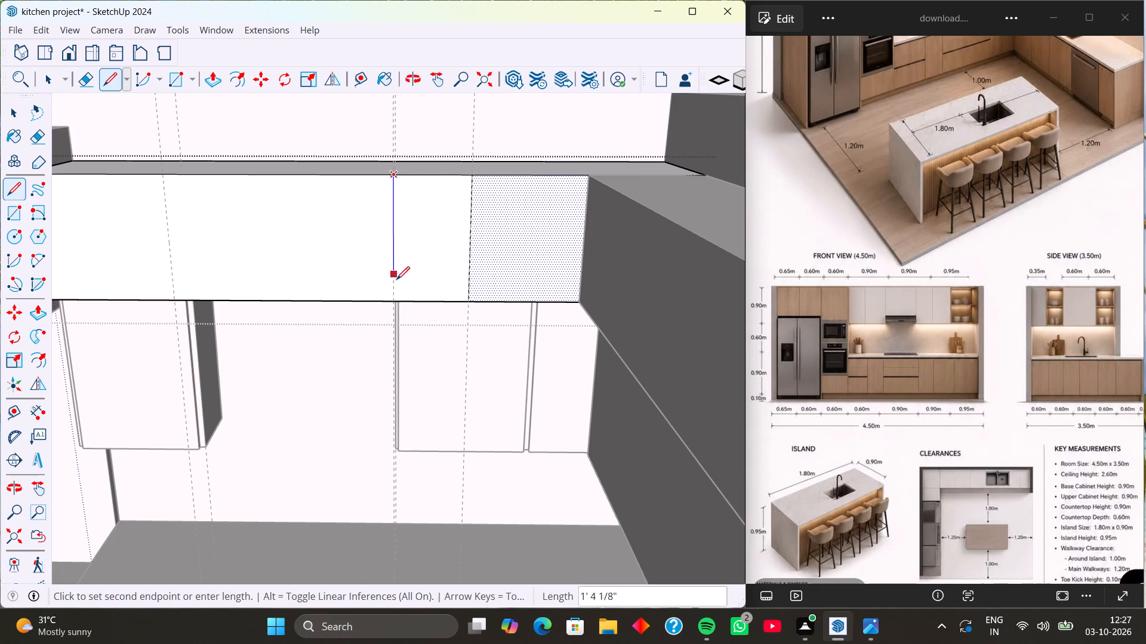
pyautogui.click(394, 302)
pyautogui.scroll(-2, 289, 286)
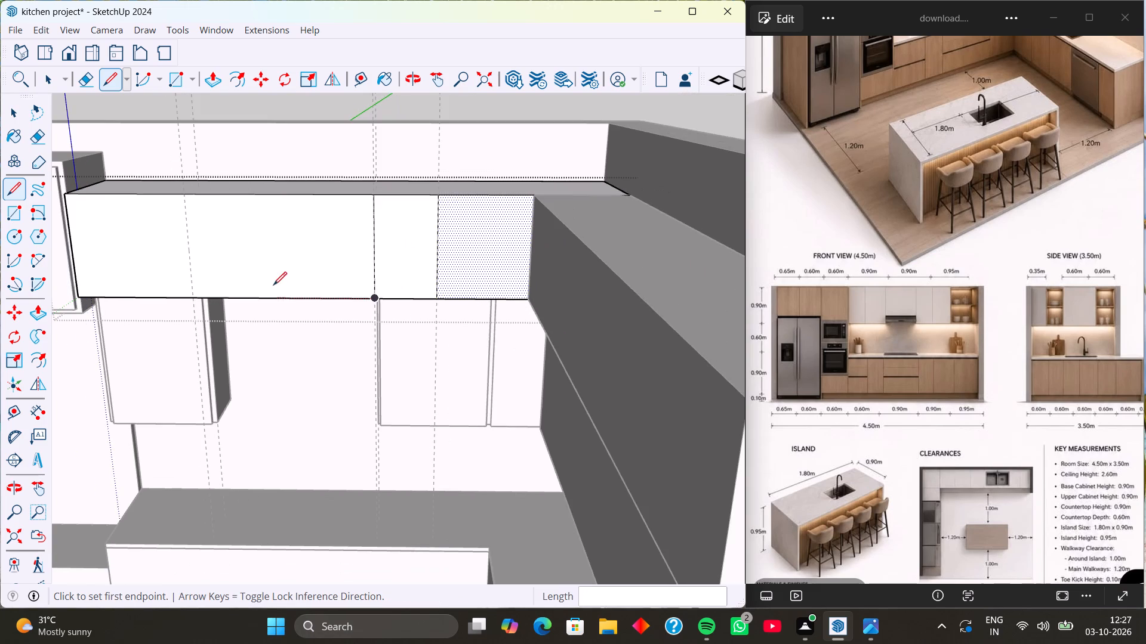
pyautogui.keyDown('shift'); pyautogui.moveTo(253, 256); pyautogui.dragTo(408, 281, button='middle'); pyautogui.keyUp('shift')
pyautogui.moveTo(404, 281); pyautogui.dragTo(464, 262, button='middle')
pyautogui.scroll(2, 329, 237)
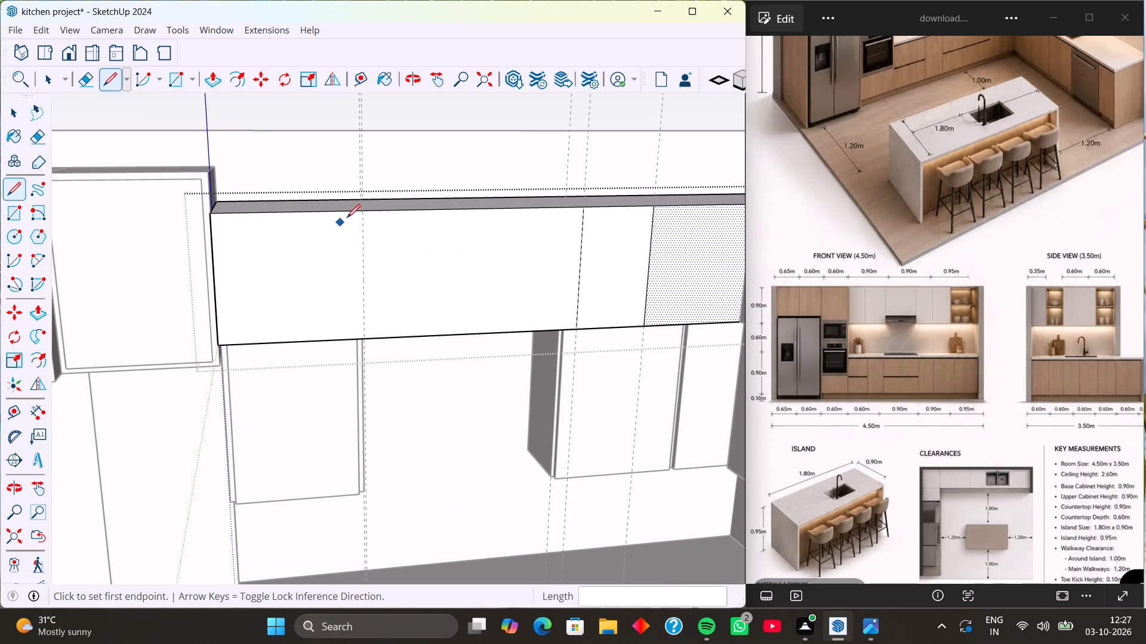
pyautogui.click(362, 210)
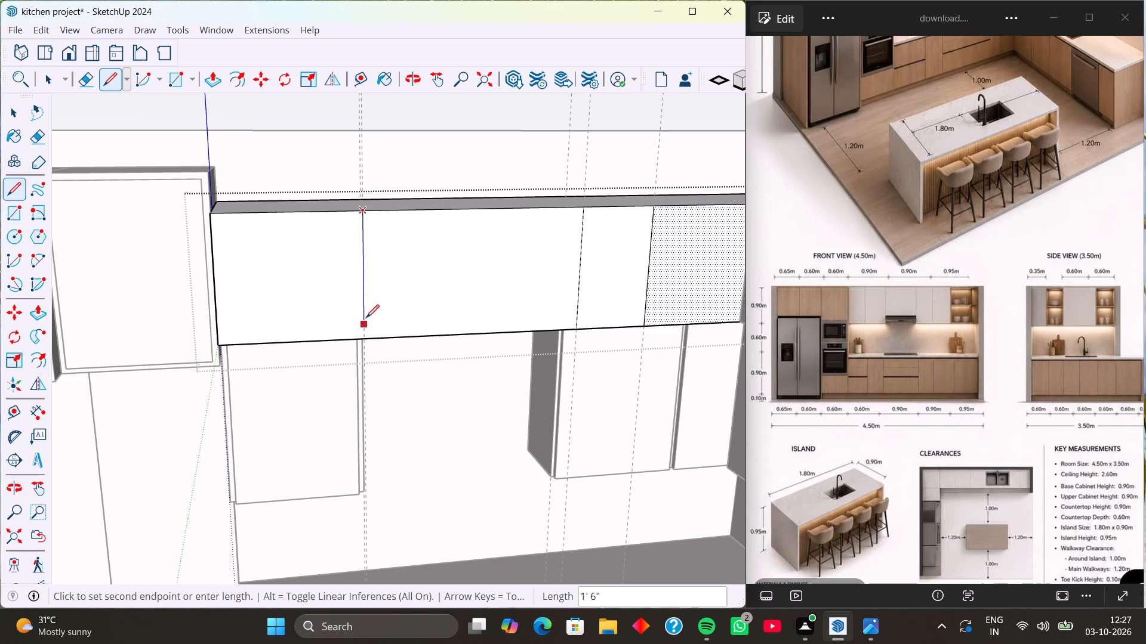
pyautogui.click(364, 338)
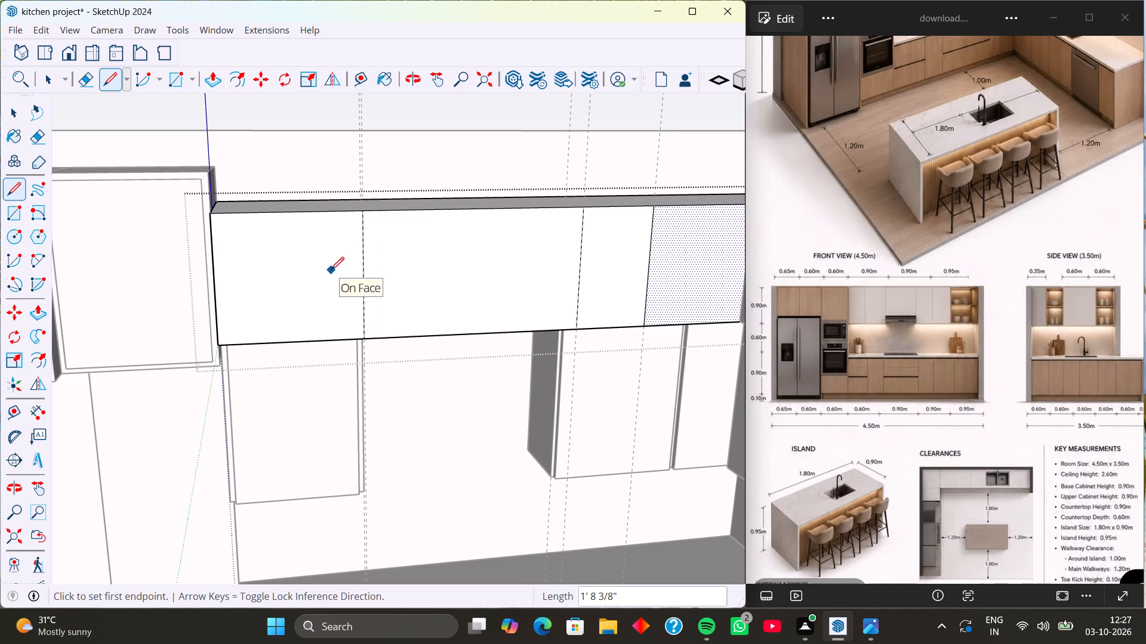
pyautogui.press('space')
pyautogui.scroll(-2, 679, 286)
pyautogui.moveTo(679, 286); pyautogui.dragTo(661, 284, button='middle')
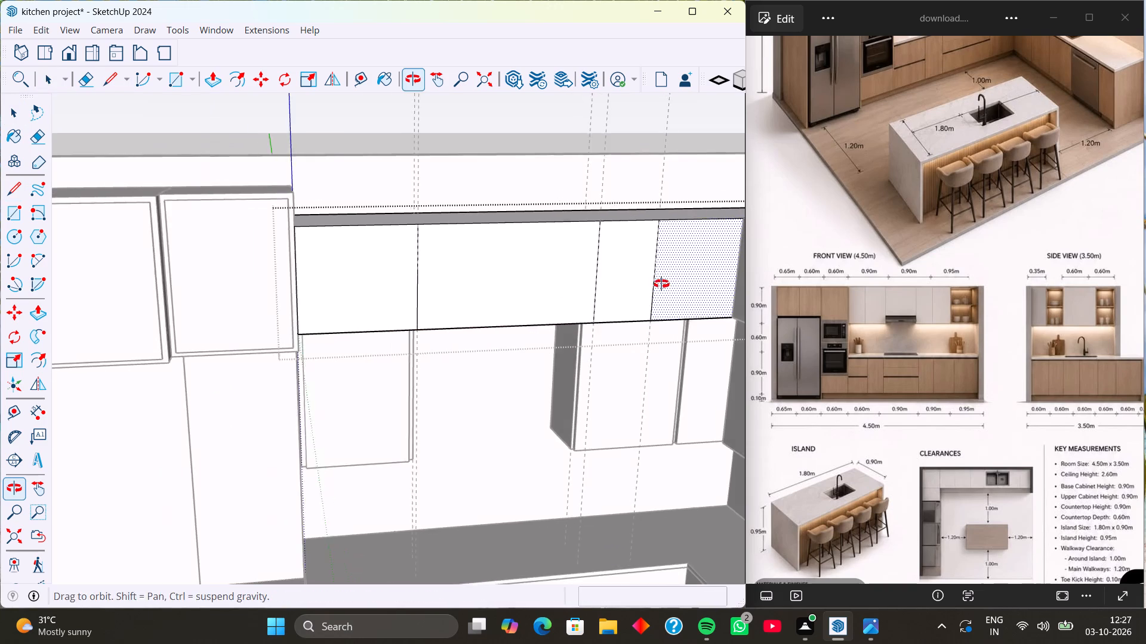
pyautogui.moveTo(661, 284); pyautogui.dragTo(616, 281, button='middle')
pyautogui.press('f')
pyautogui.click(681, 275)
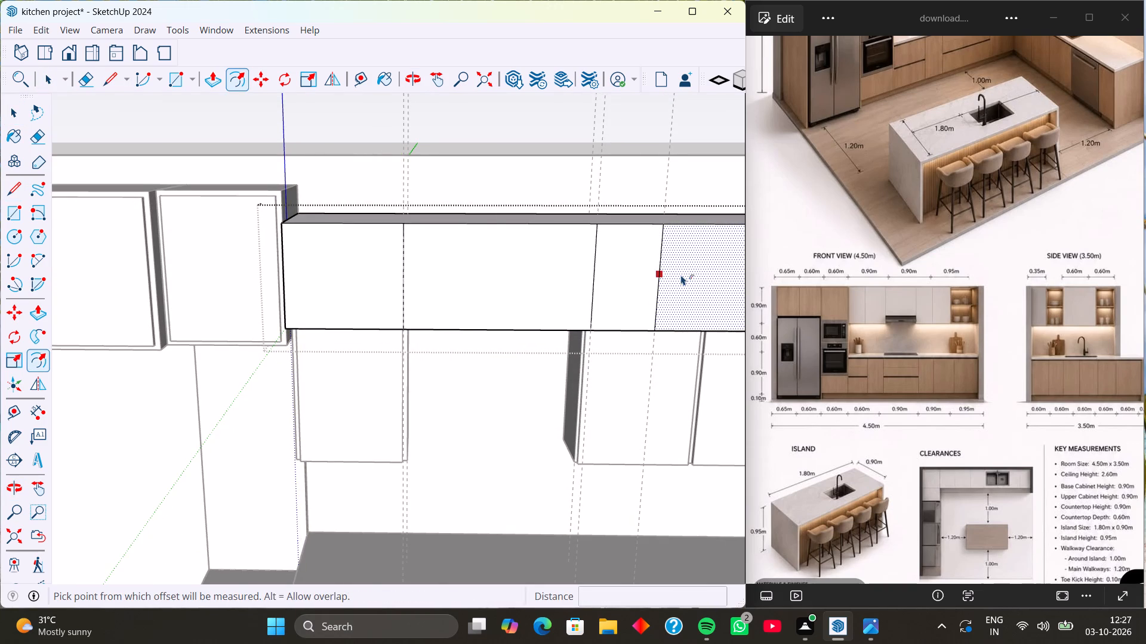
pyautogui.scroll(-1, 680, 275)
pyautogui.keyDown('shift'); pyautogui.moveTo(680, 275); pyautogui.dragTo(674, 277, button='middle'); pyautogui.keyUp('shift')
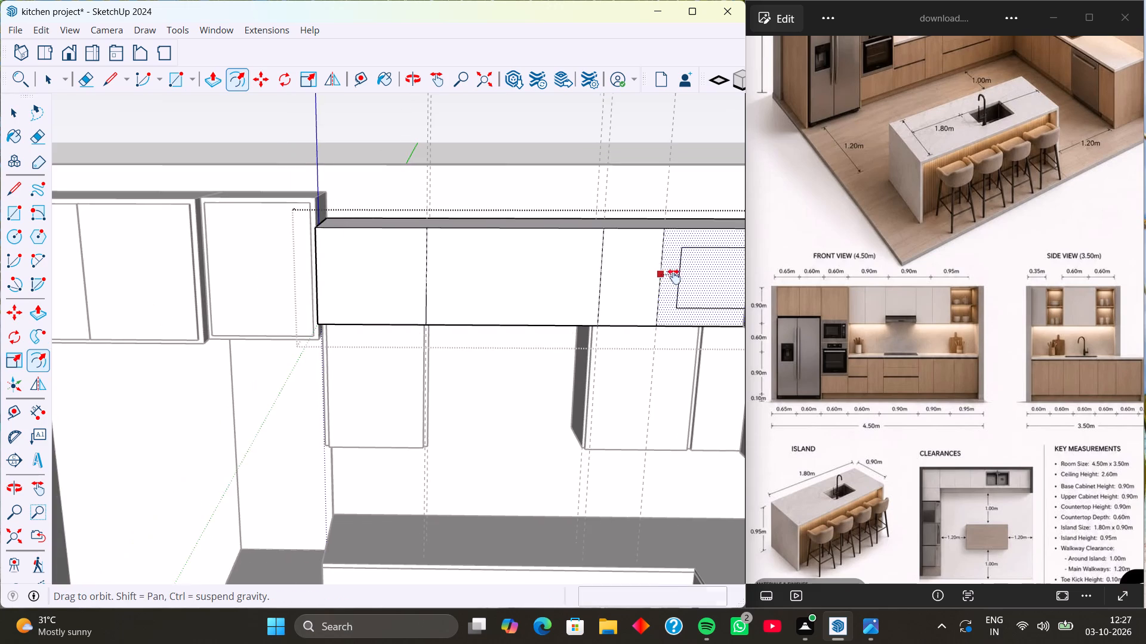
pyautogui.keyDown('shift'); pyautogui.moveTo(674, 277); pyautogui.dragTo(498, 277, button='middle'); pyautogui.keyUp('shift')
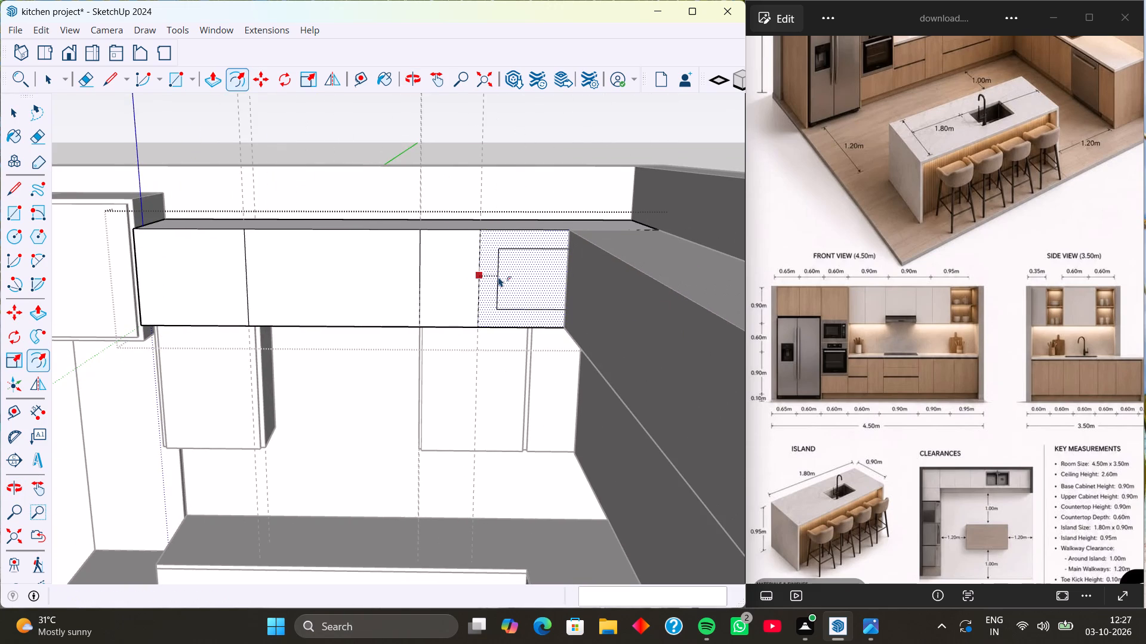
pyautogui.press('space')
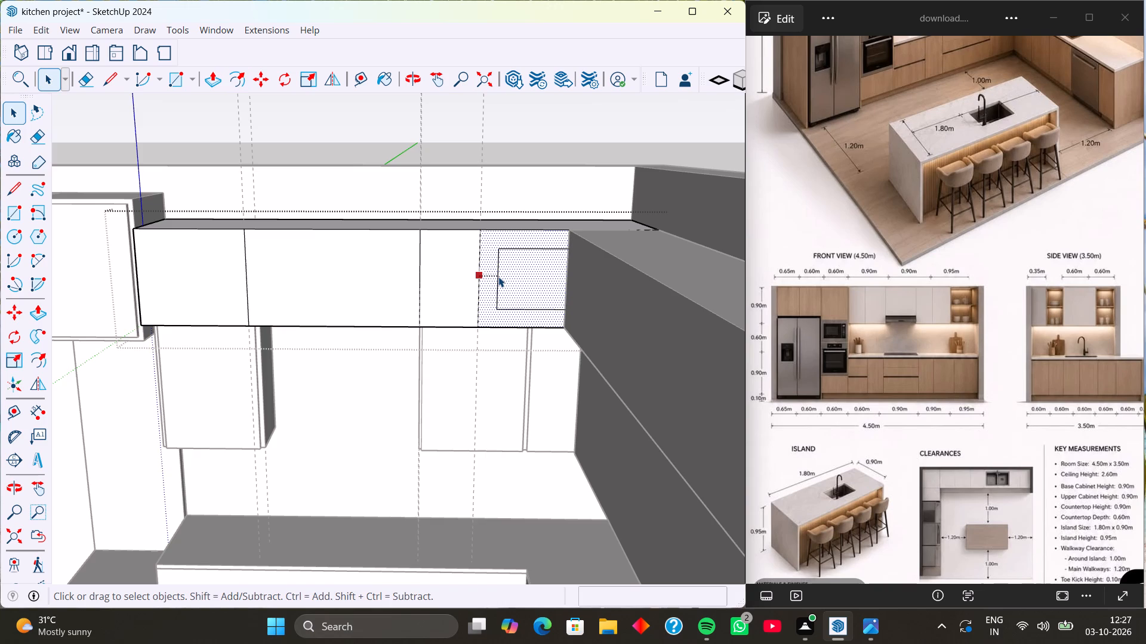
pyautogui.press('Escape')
# Reopen the top cabinet and move the vertical line at the 1'6" guide horizontally onto the dividing line at the second guide.
pyautogui.click(478, 267)
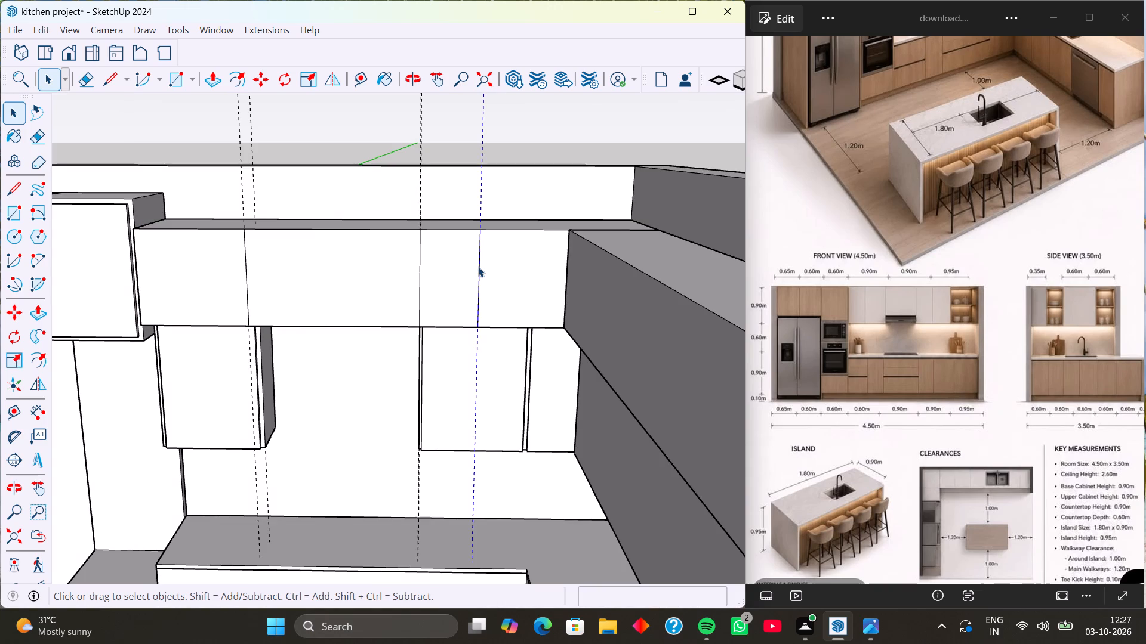
pyautogui.click(478, 267)
pyautogui.click(478, 267)
pyautogui.doubleClick(451, 295)
pyautogui.click(453, 295)
pyautogui.click(475, 294)
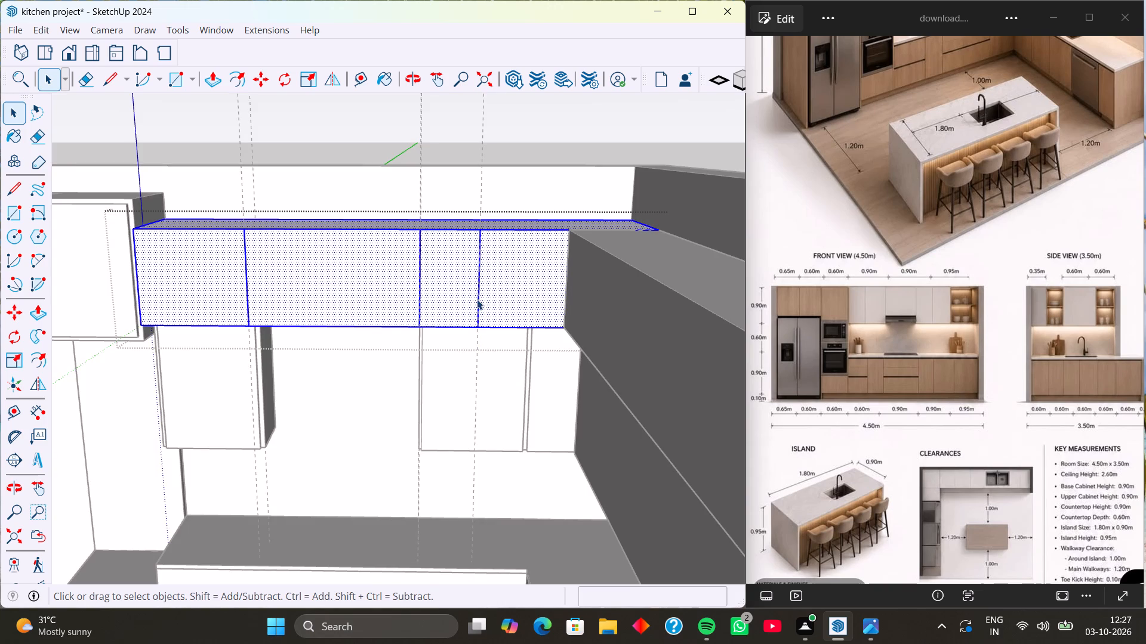
pyautogui.click(477, 299)
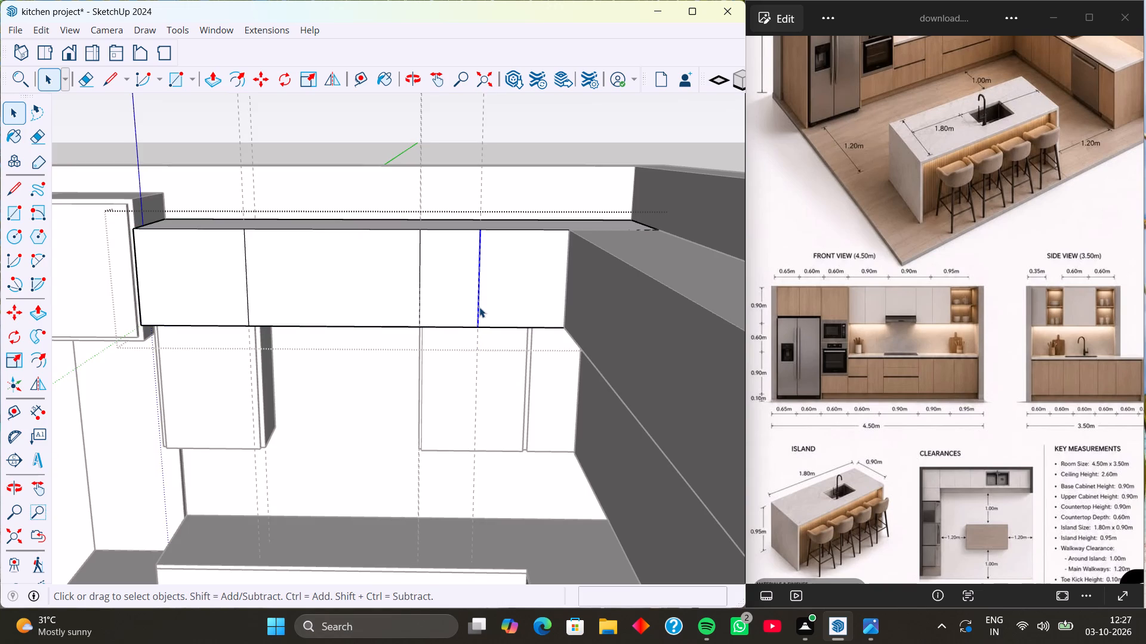
pyautogui.press('m')
pyautogui.scroll(3, 479, 323)
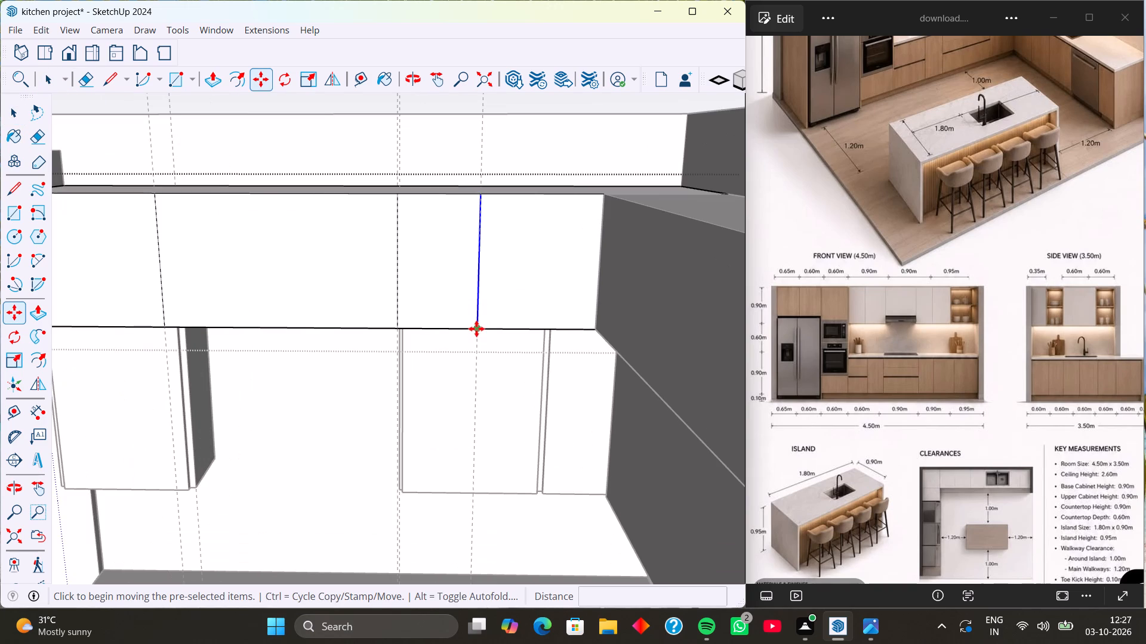
pyautogui.click(476, 329)
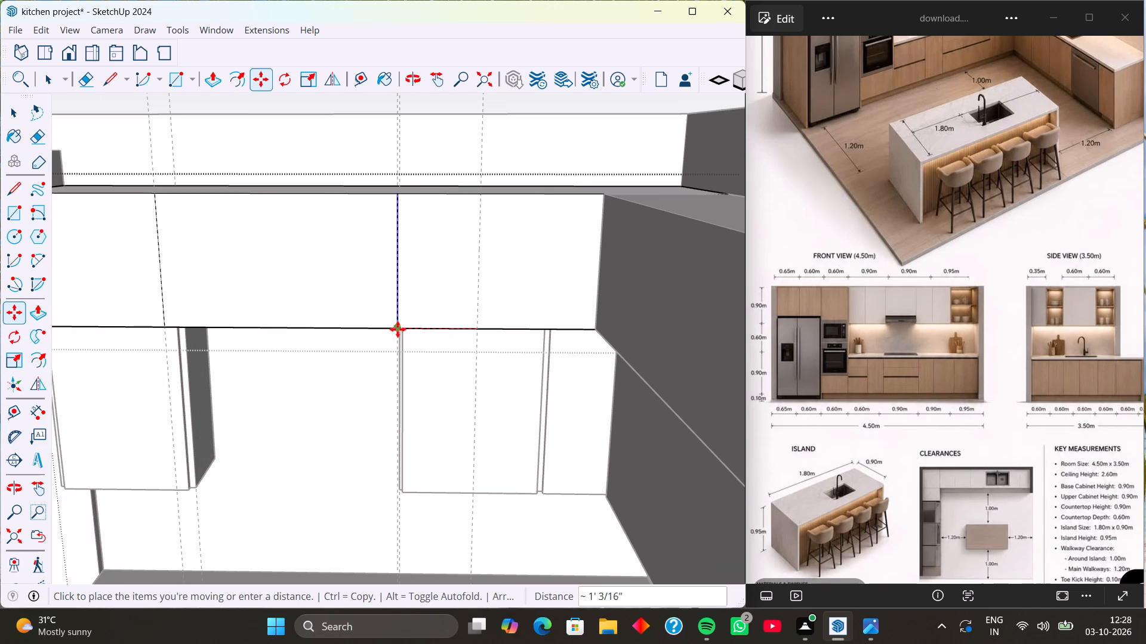
pyautogui.click(398, 329)
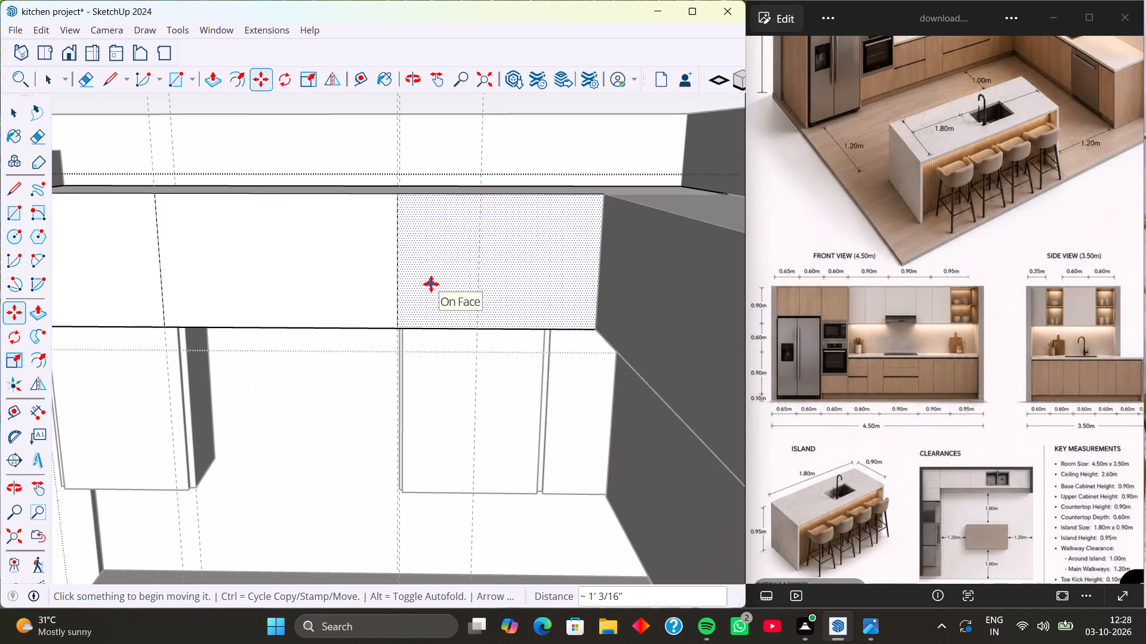
# Draw a rectangle about 2'6" by 1'8 3/8" over the front section between the second guide and the room corner.
pyautogui.press('r')
pyautogui.click(399, 196)
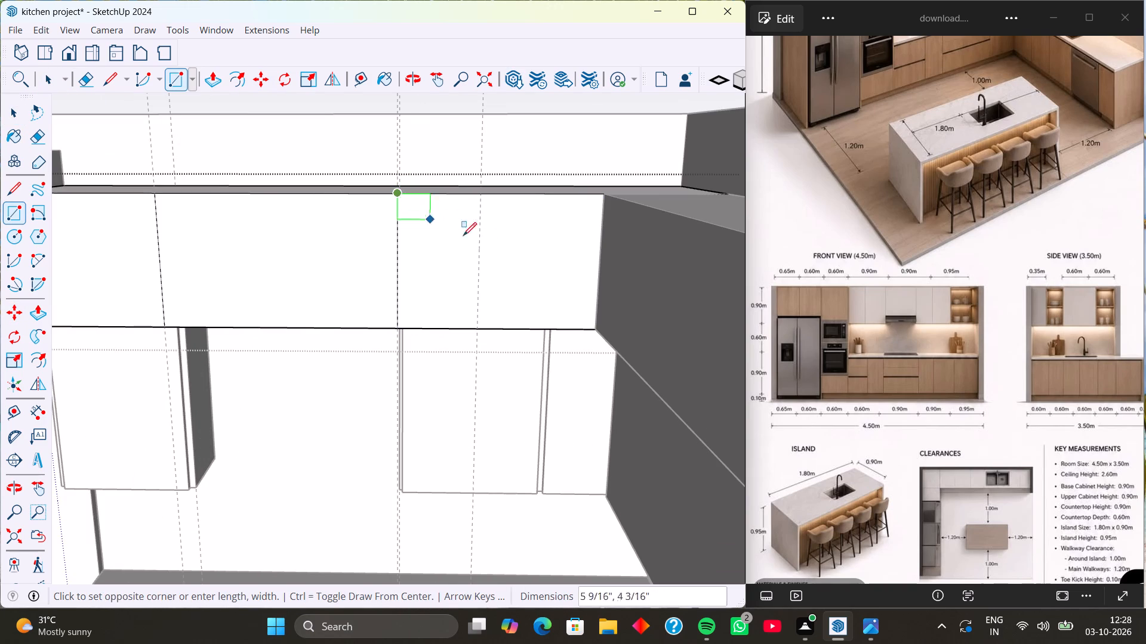
pyautogui.click(596, 330)
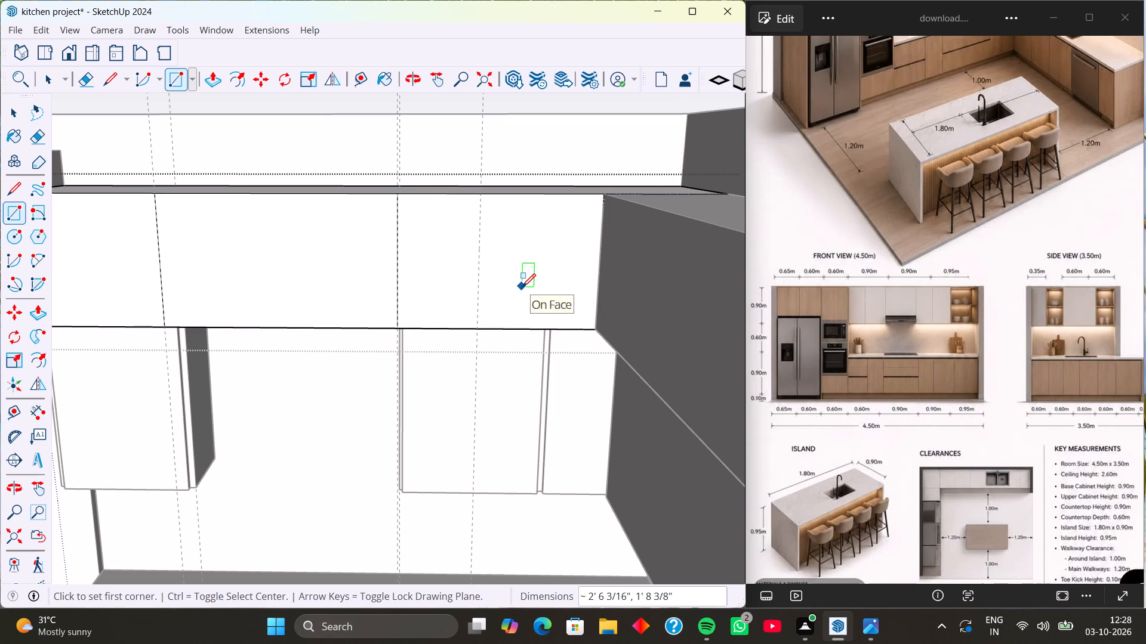
# Offset the outline of the corner-side front section inward, trying 2" and settling on 1".
pyautogui.press('p')
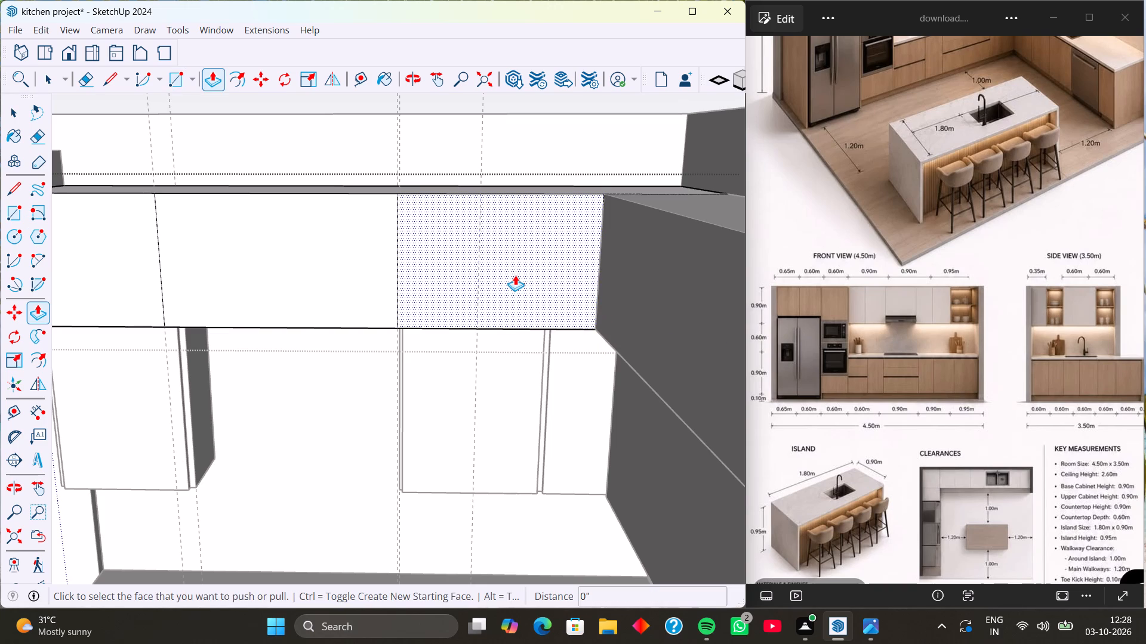
pyautogui.press('f')
pyautogui.click(515, 275)
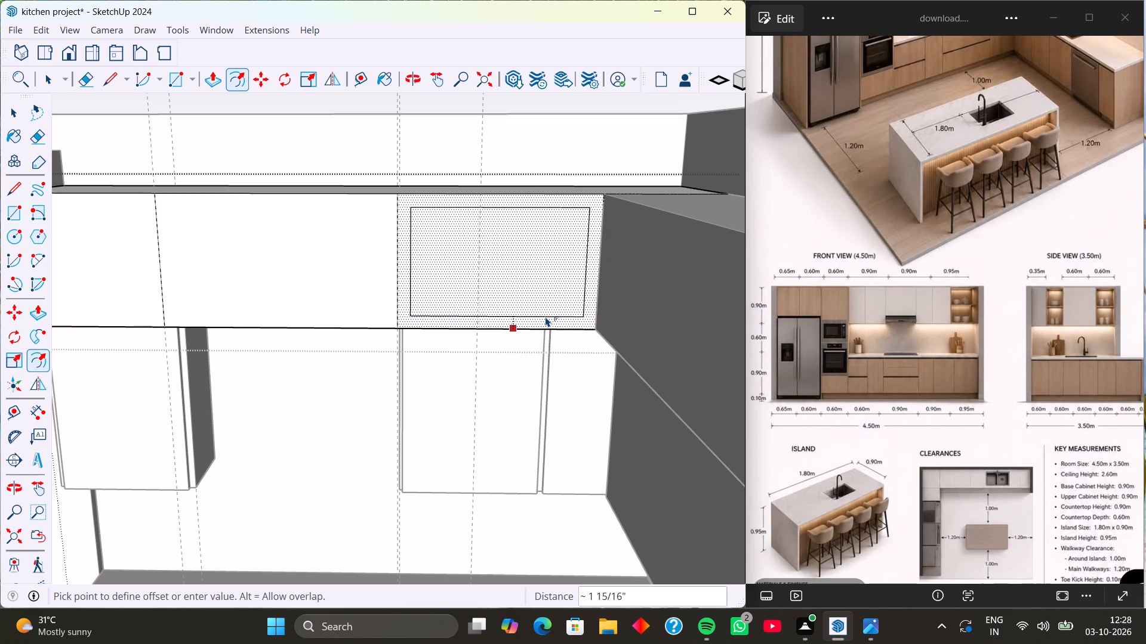
pyautogui.press('2')
pyautogui.press('Return')
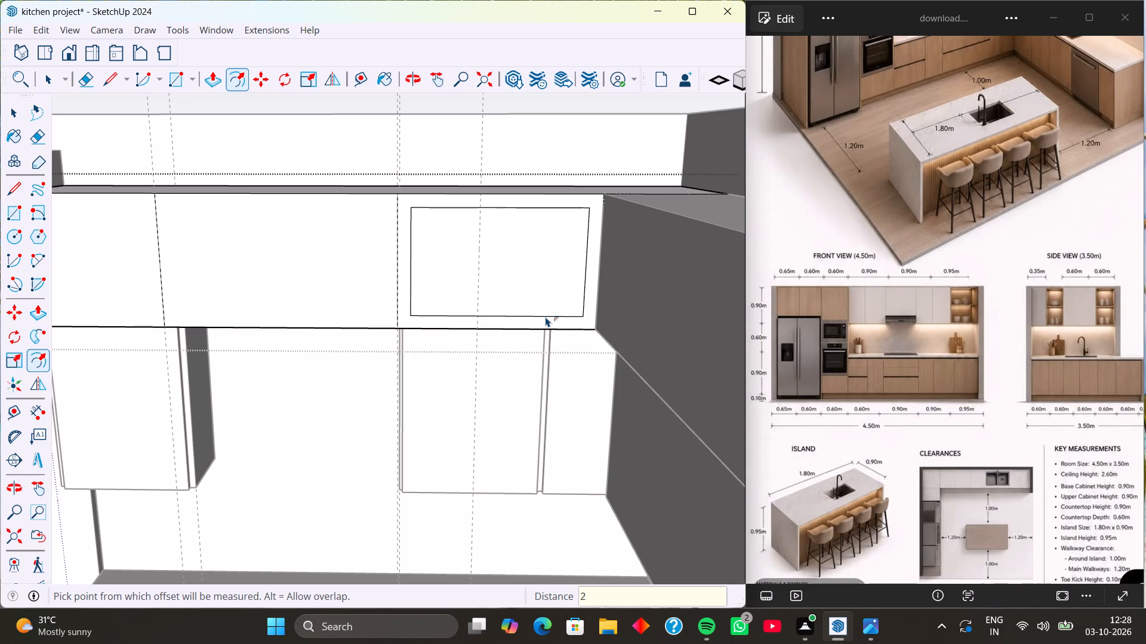
pyautogui.press('1')
pyautogui.press('Return')
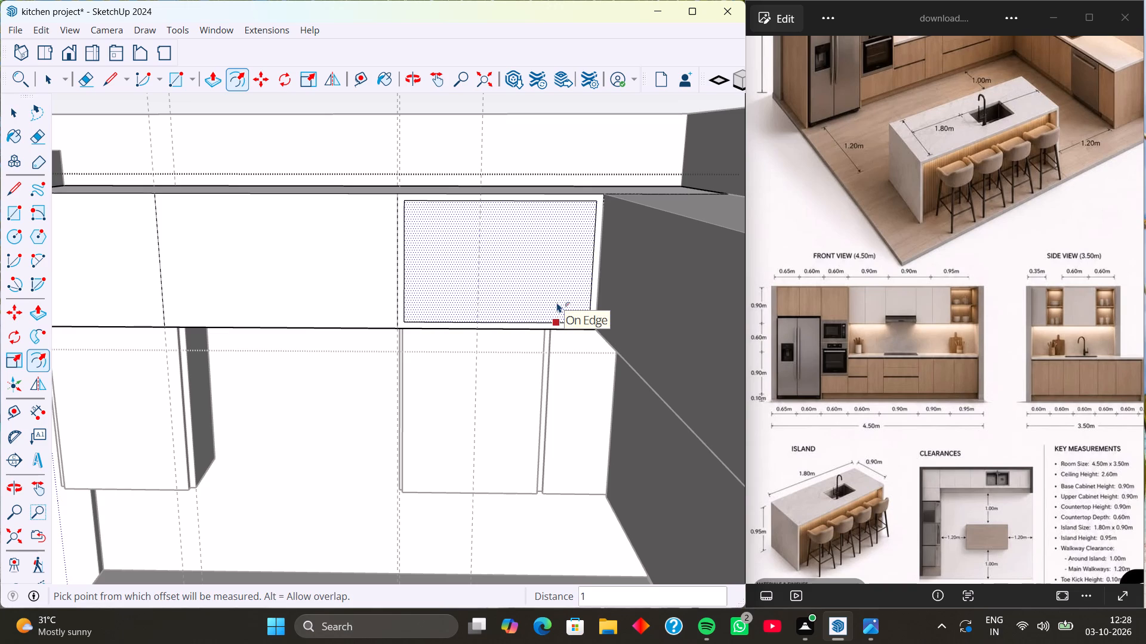
pyautogui.press('2')
pyautogui.press('Return')
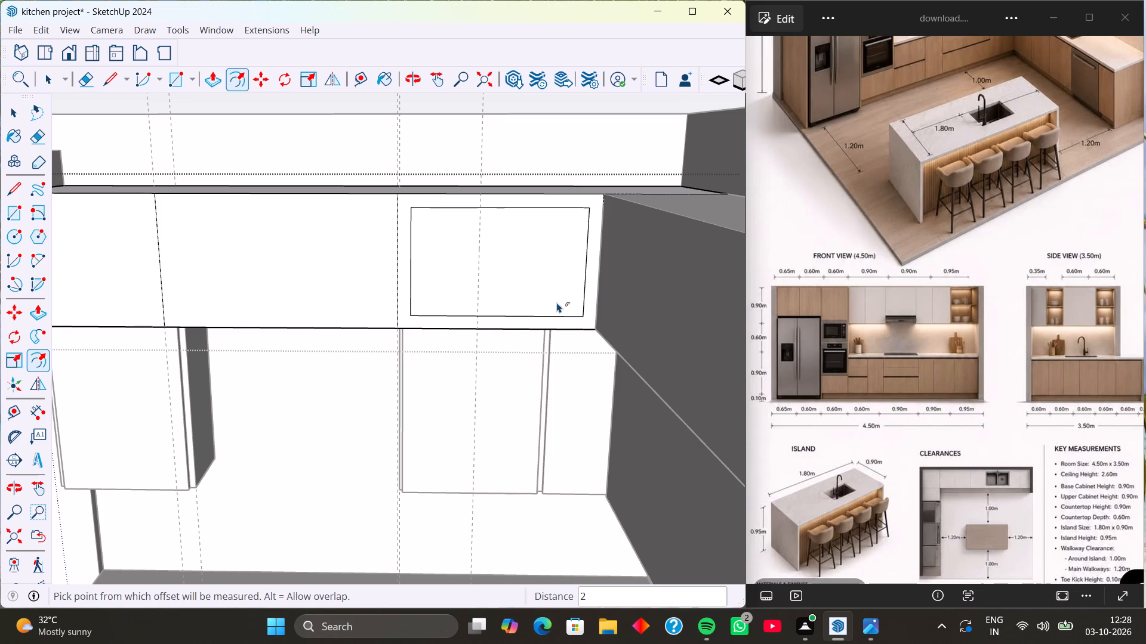
pyautogui.press('1')
pyautogui.press('Return')
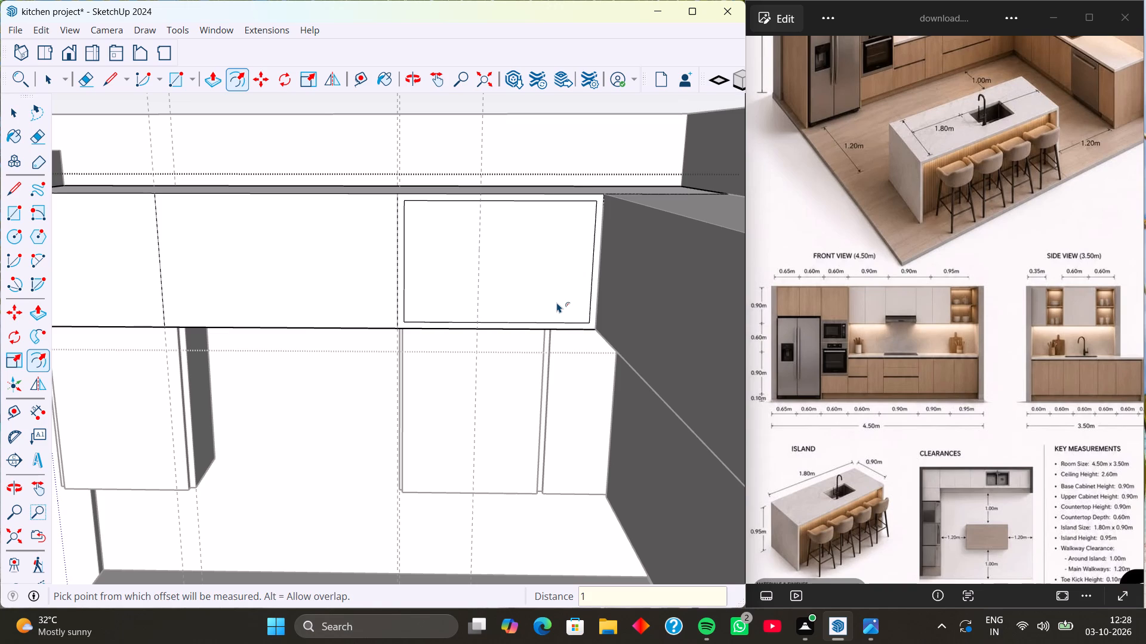
# Copy the corner section's bottom edge and the inner outline's bottom line together about 9 7/8" upward as a shelf divider.
pyautogui.press('space')
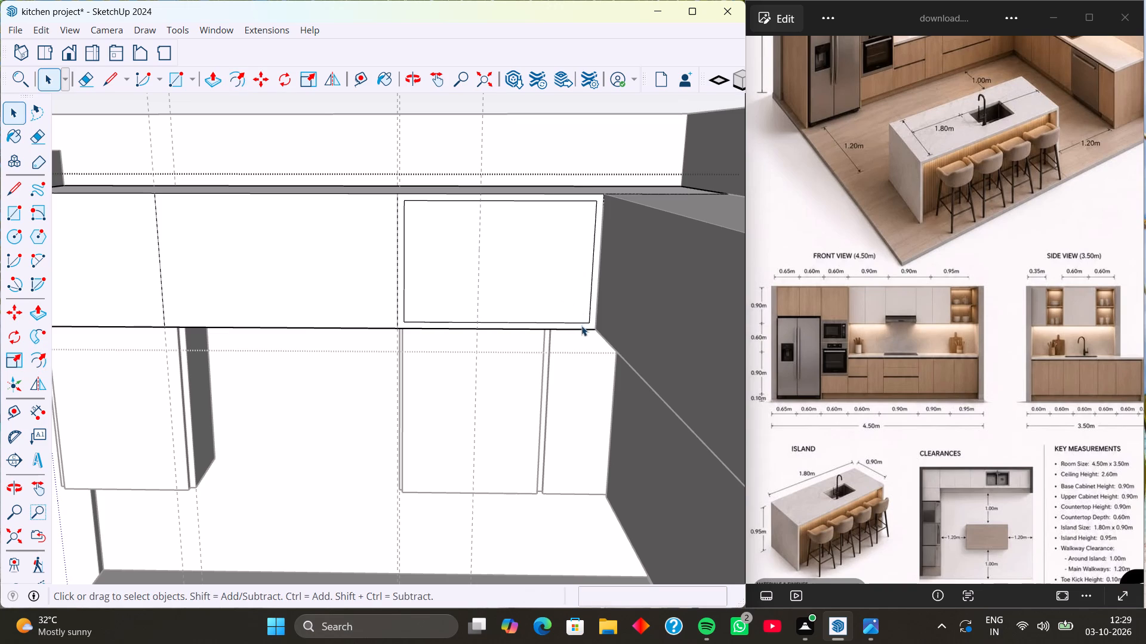
pyautogui.click(582, 323)
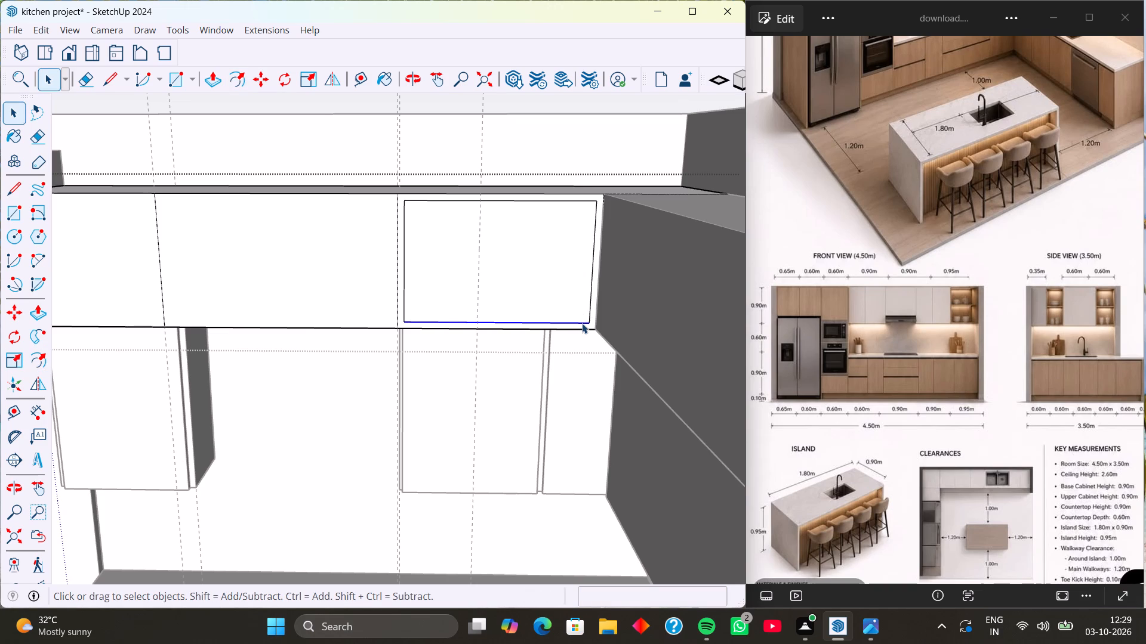
pyautogui.keyDown('shift'); pyautogui.click(587, 327); pyautogui.keyUp('shift')
pyautogui.keyDown('shift'); pyautogui.click(587, 327); pyautogui.keyUp('shift')
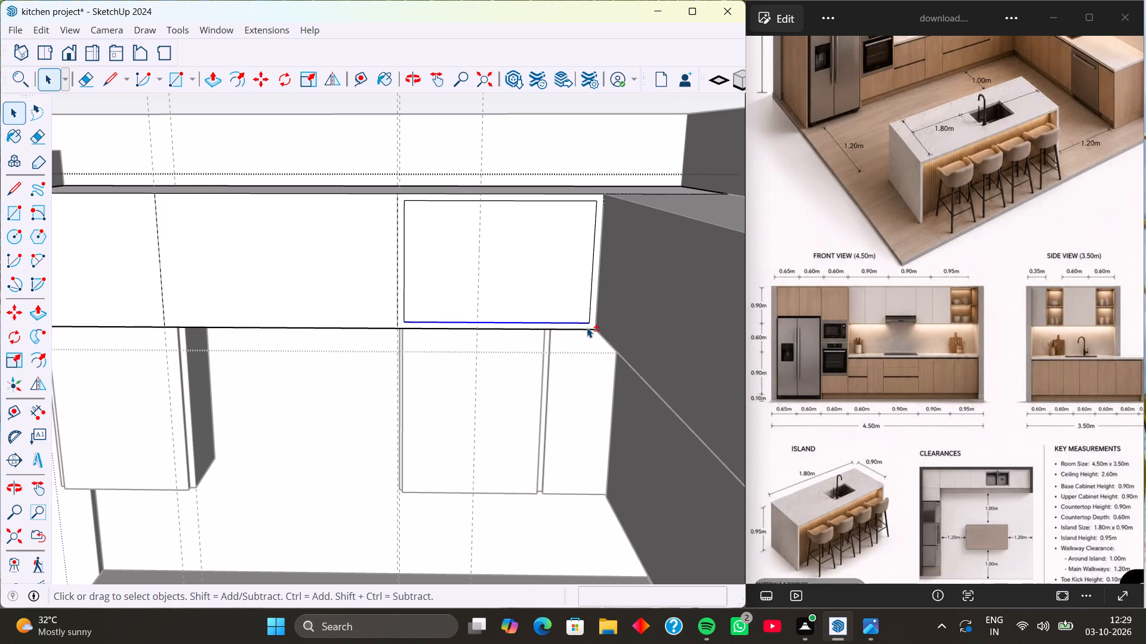
pyautogui.keyDown('shift'); pyautogui.click(590, 330); pyautogui.keyUp('shift')
pyautogui.press('m')
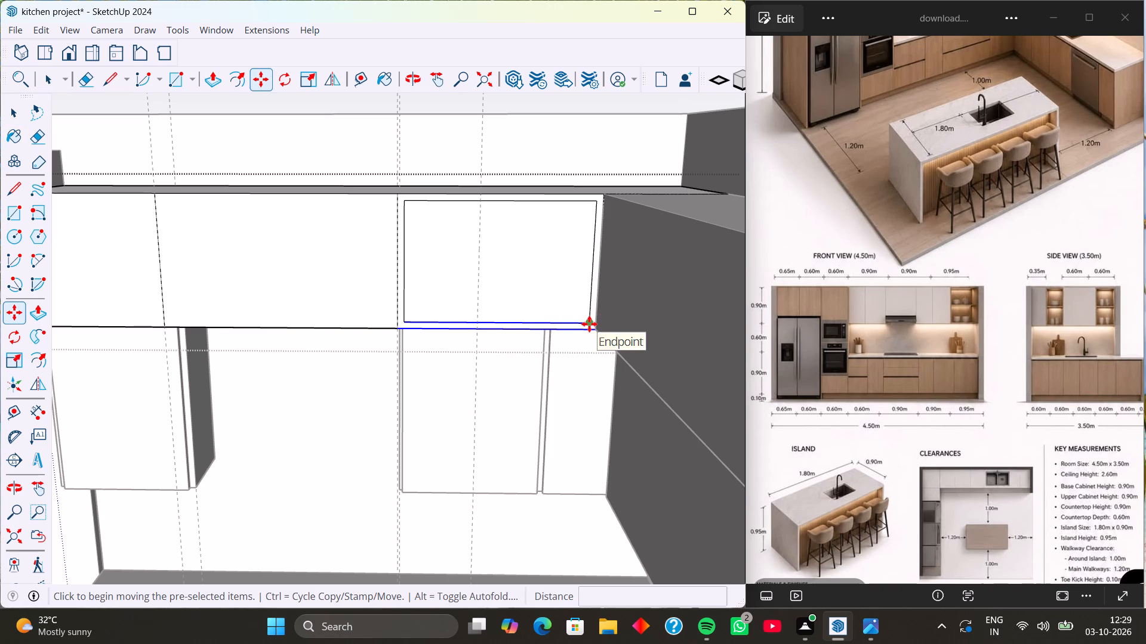
pyautogui.click(589, 324)
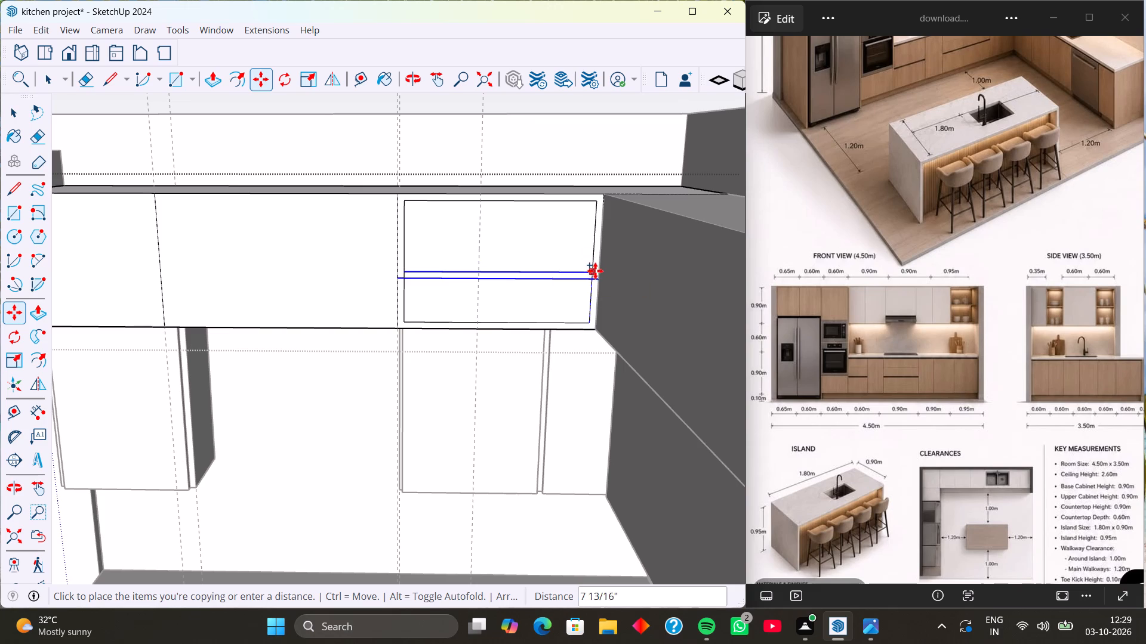
pyautogui.scroll(7, 589, 274)
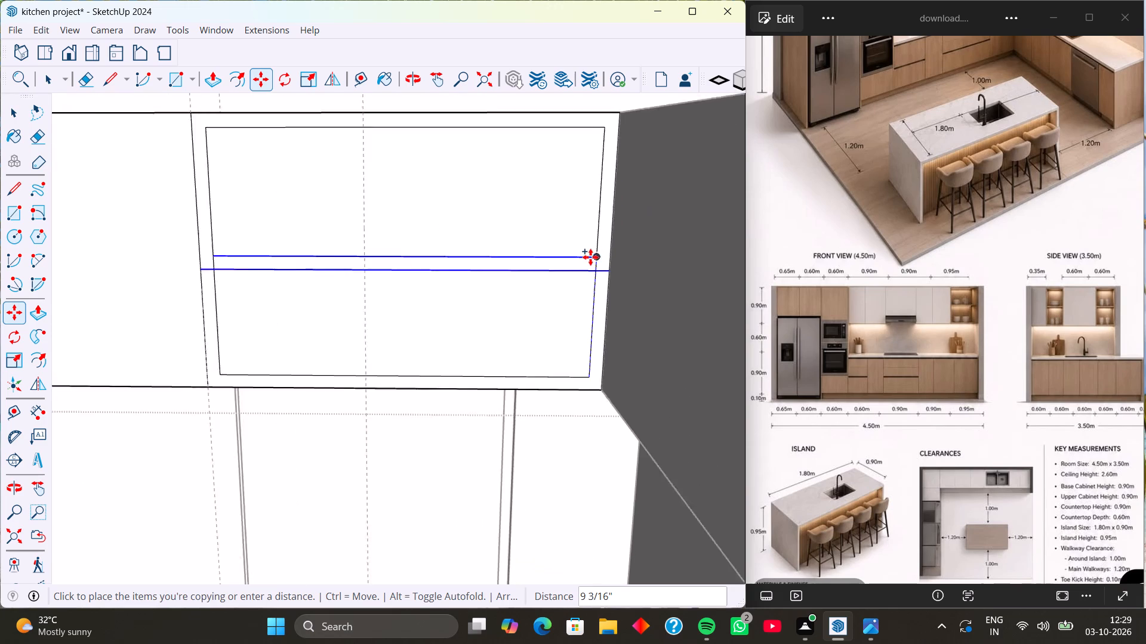
pyautogui.scroll(1, 590, 257)
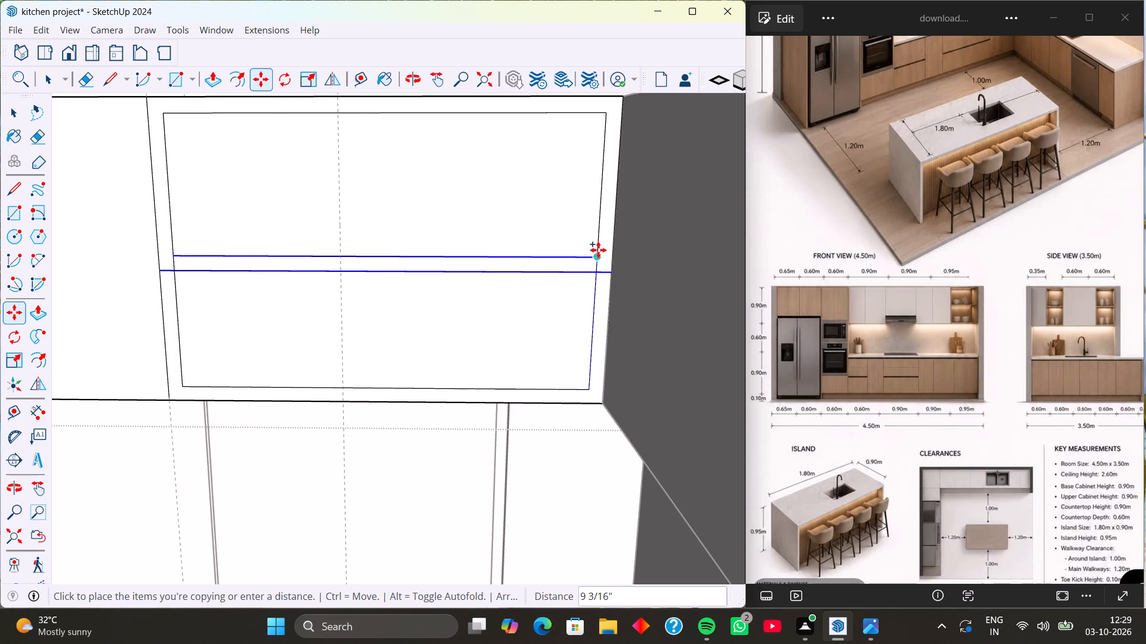
pyautogui.click(599, 247)
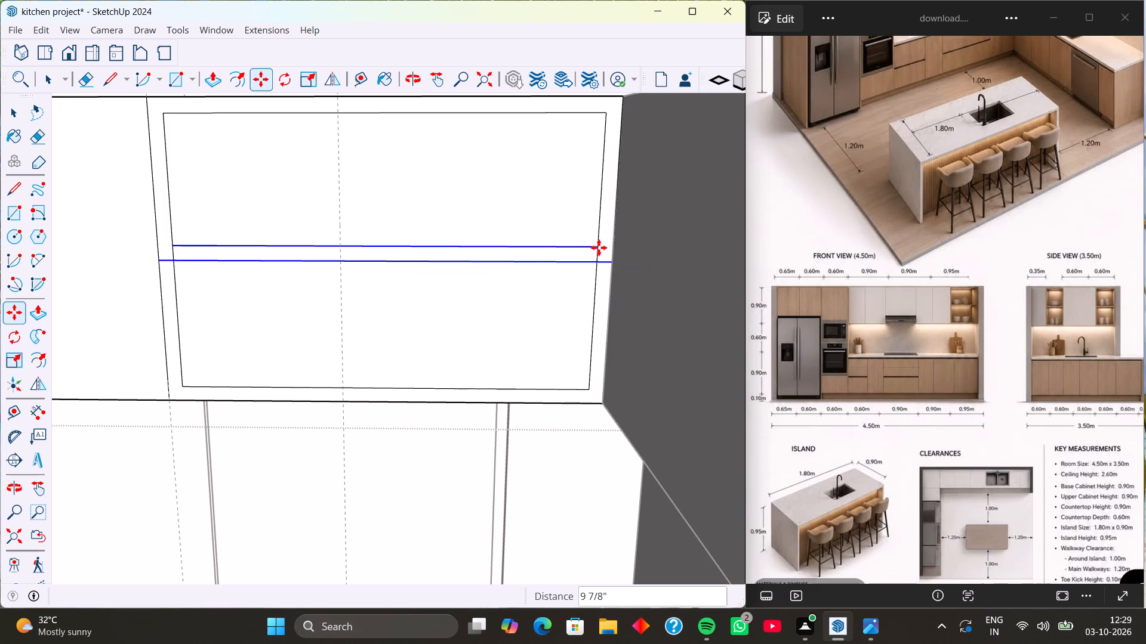
# Erase the lower copied line's overhanging ends and the short side segments between the two copied lines, leaving two separate framed panels.
pyautogui.press('e')
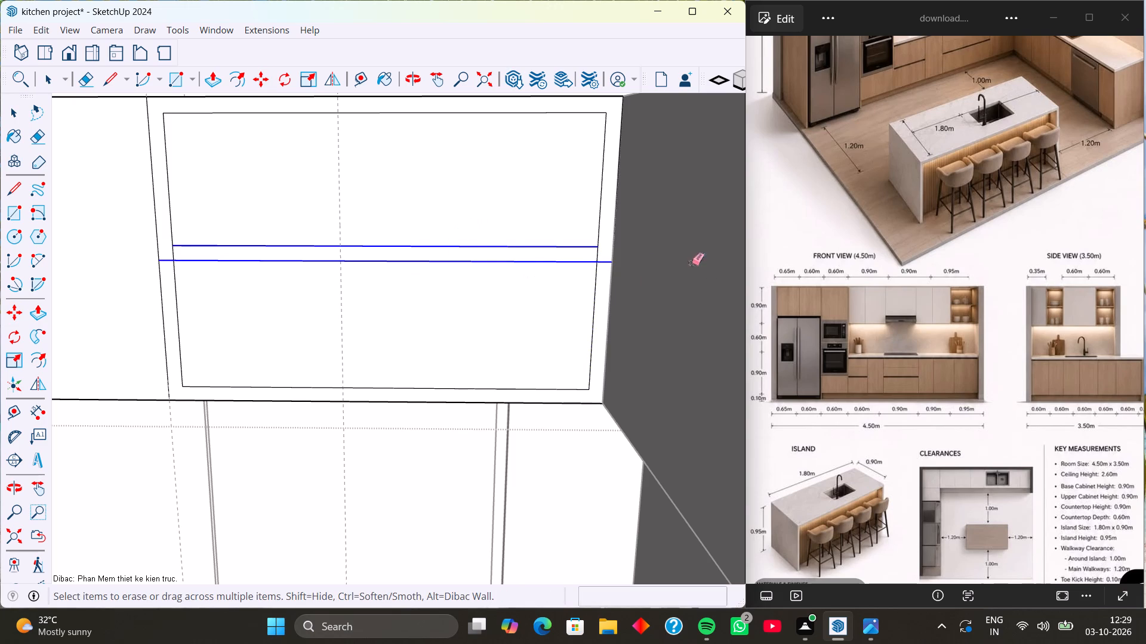
pyautogui.click(608, 261)
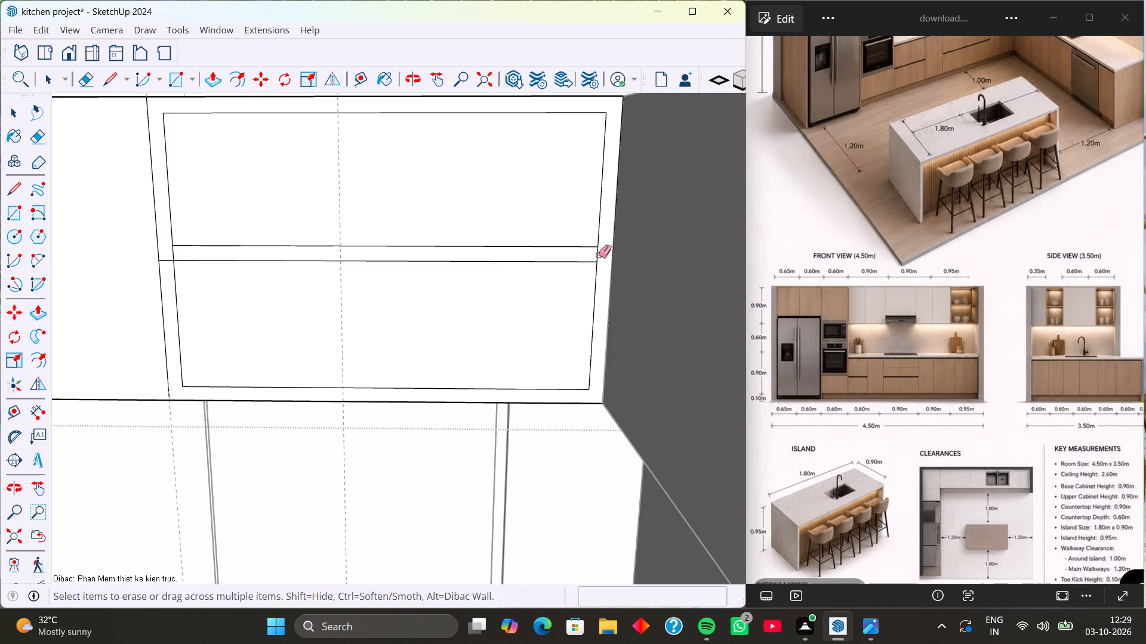
pyautogui.click(598, 255)
pyautogui.click(165, 259)
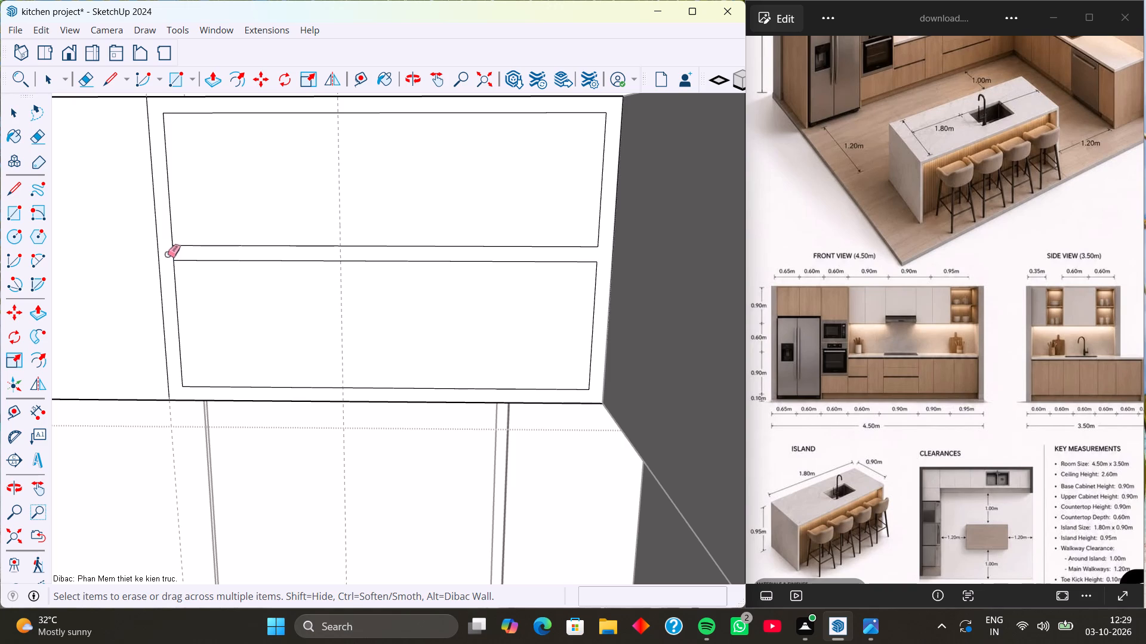
pyautogui.click(172, 253)
pyautogui.press('space')
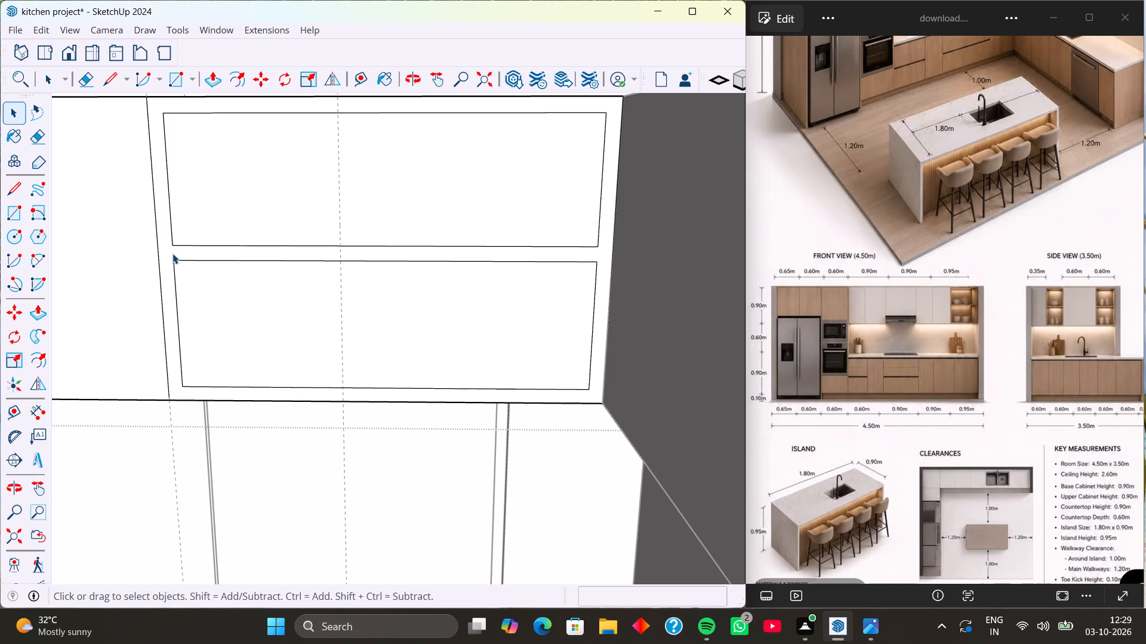
# Push the upper and lower framed panels 1'9" into the top cabinet as open shelf compartments, and close the cabinet for editing.
pyautogui.scroll(-3, 373, 293)
pyautogui.click(450, 218)
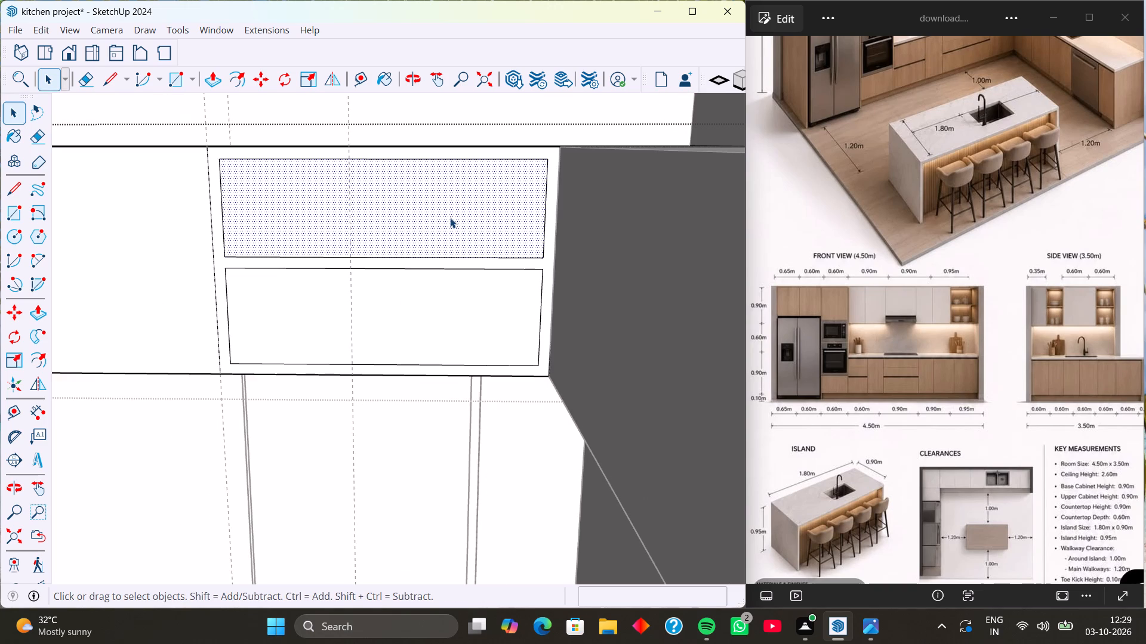
pyautogui.press('p')
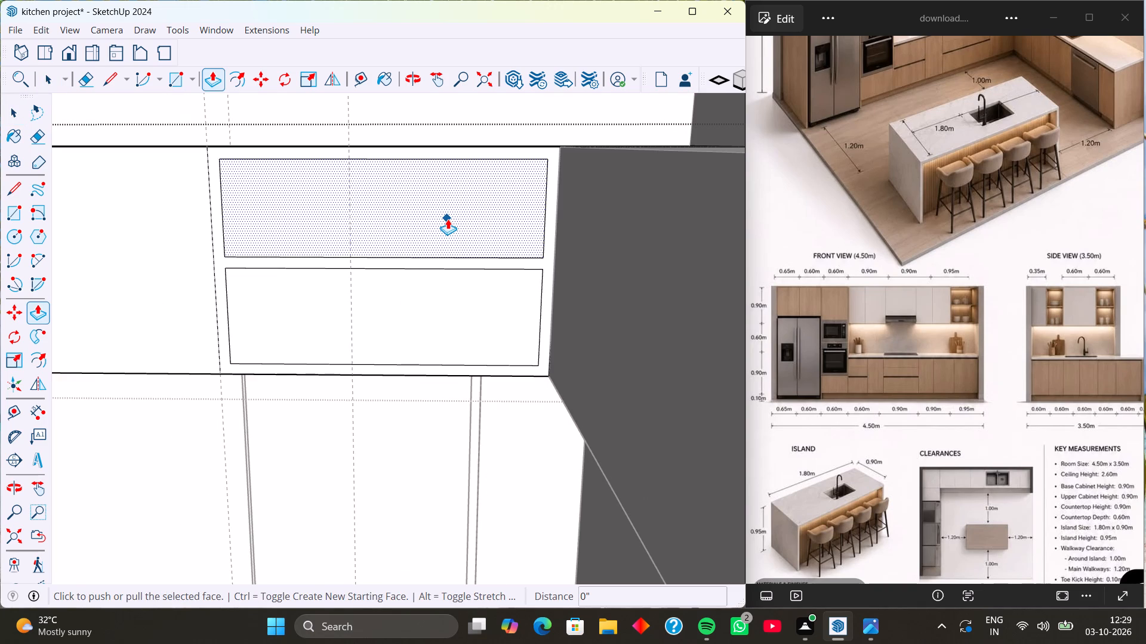
pyautogui.click(448, 219)
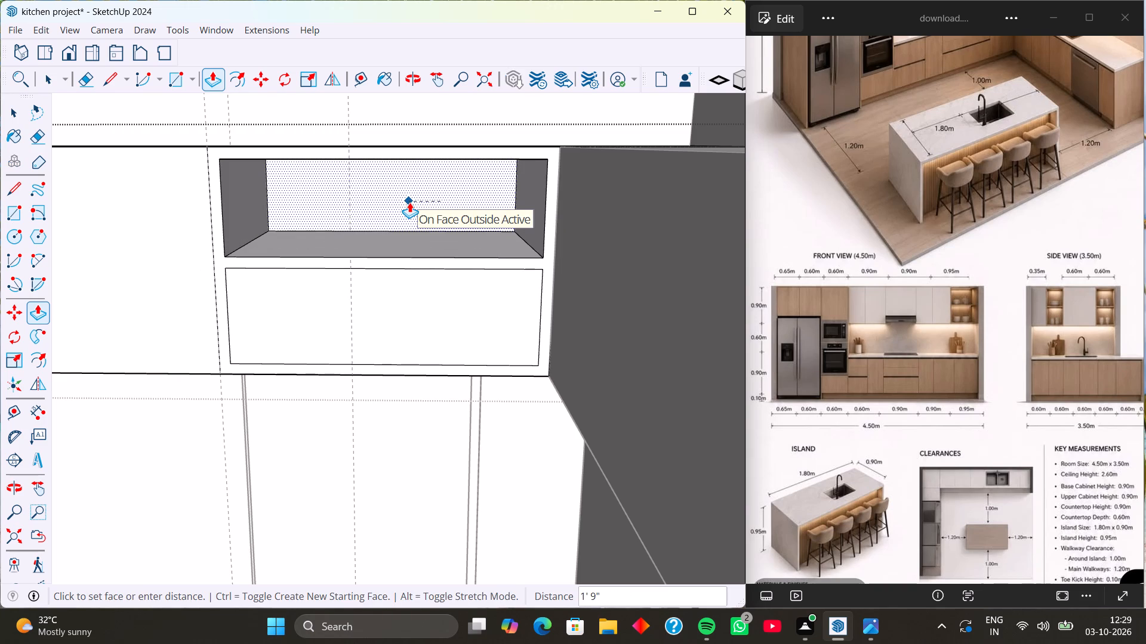
pyautogui.click(409, 202)
pyautogui.moveTo(432, 260); pyautogui.dragTo(454, 208, button='middle')
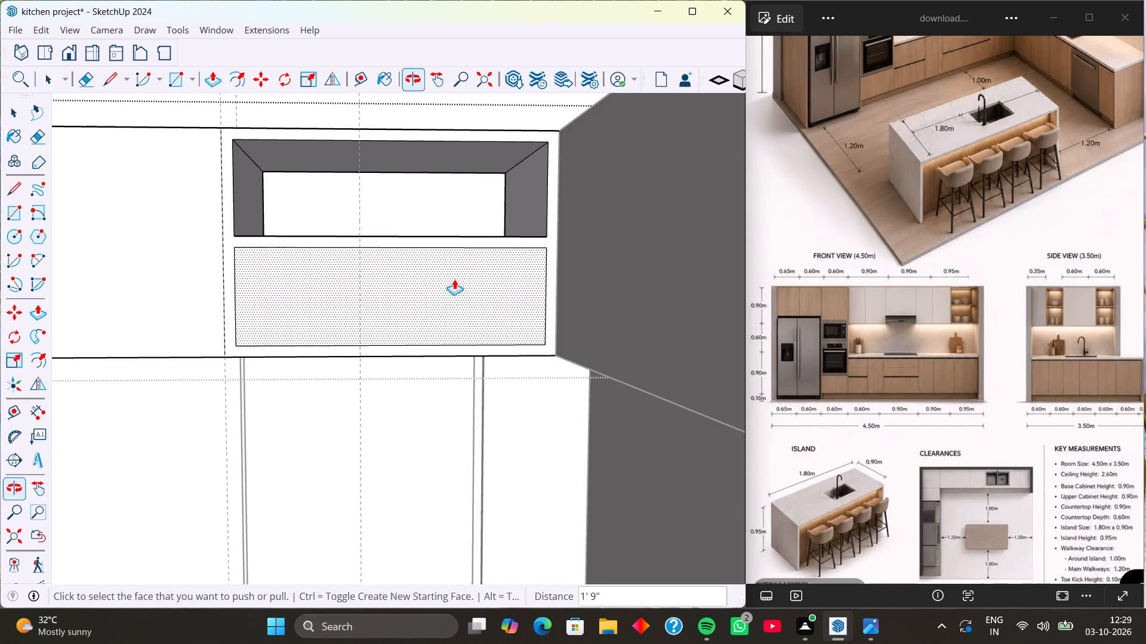
pyautogui.moveTo(455, 290); pyautogui.dragTo(438, 294, button='middle')
pyautogui.click(438, 294)
pyautogui.click(401, 284)
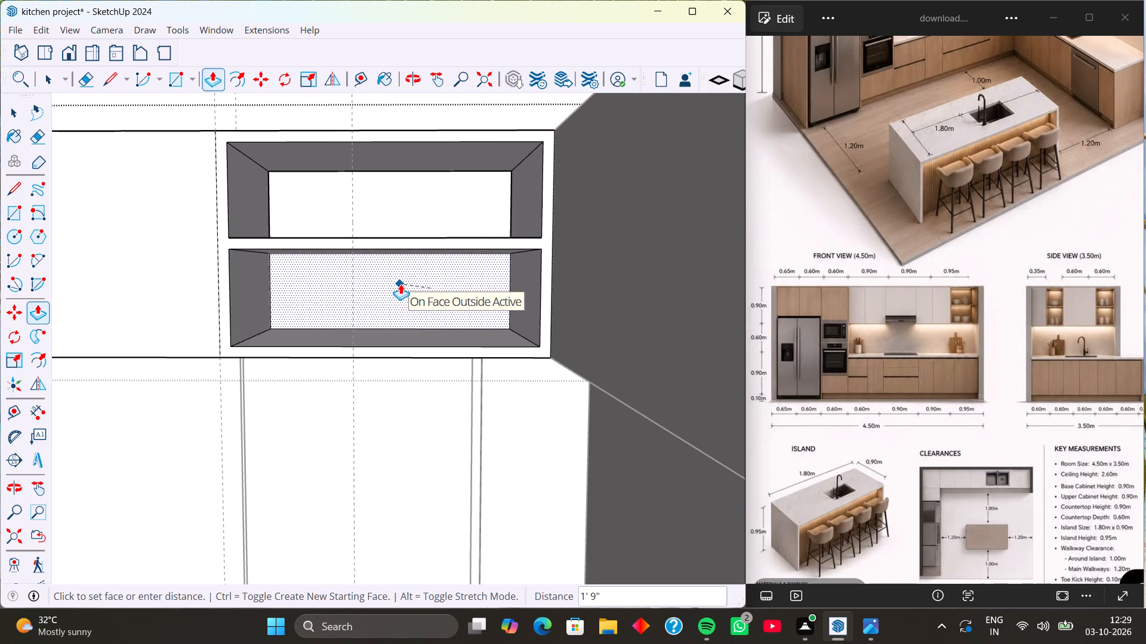
pyautogui.scroll(-3, 506, 259)
pyautogui.moveTo(482, 282); pyautogui.dragTo(484, 314, button='middle')
pyautogui.scroll(-4, 452, 295)
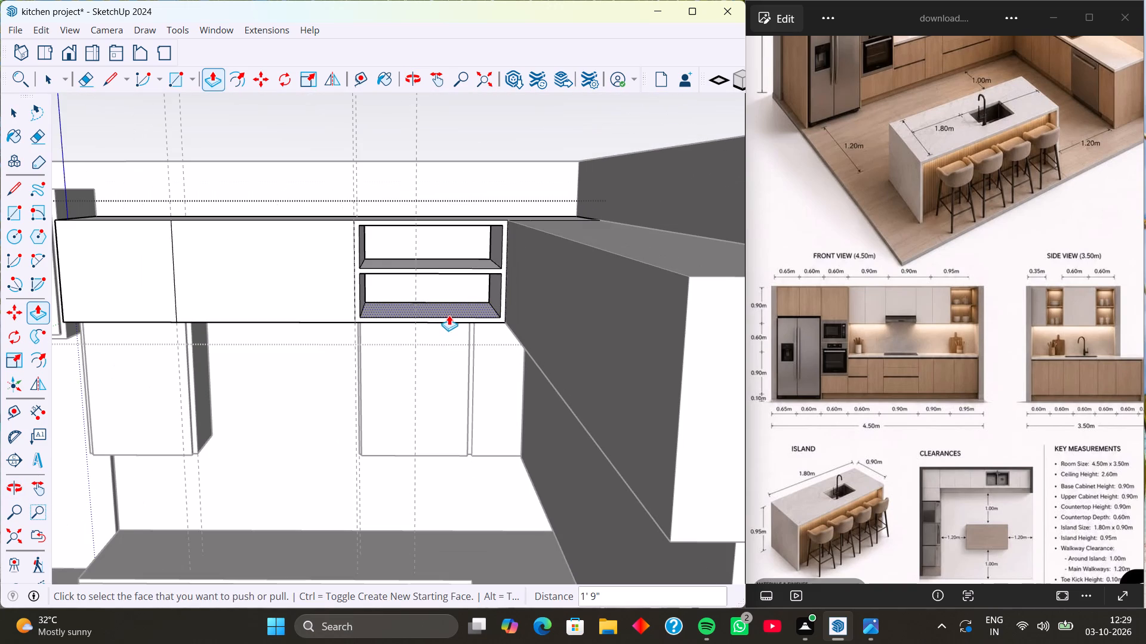
pyautogui.scroll(-2, 449, 315)
pyautogui.keyDown('shift'); pyautogui.moveTo(448, 304); pyautogui.dragTo(530, 300, button='middle'); pyautogui.keyUp('shift')
pyautogui.press('space')
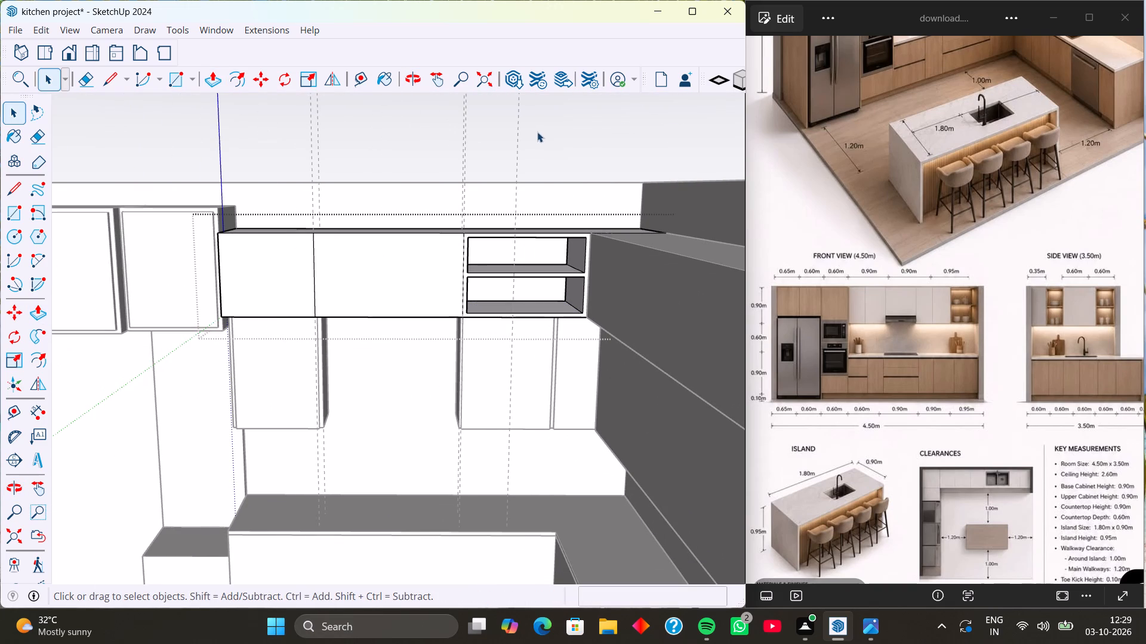
pyautogui.click(537, 132)
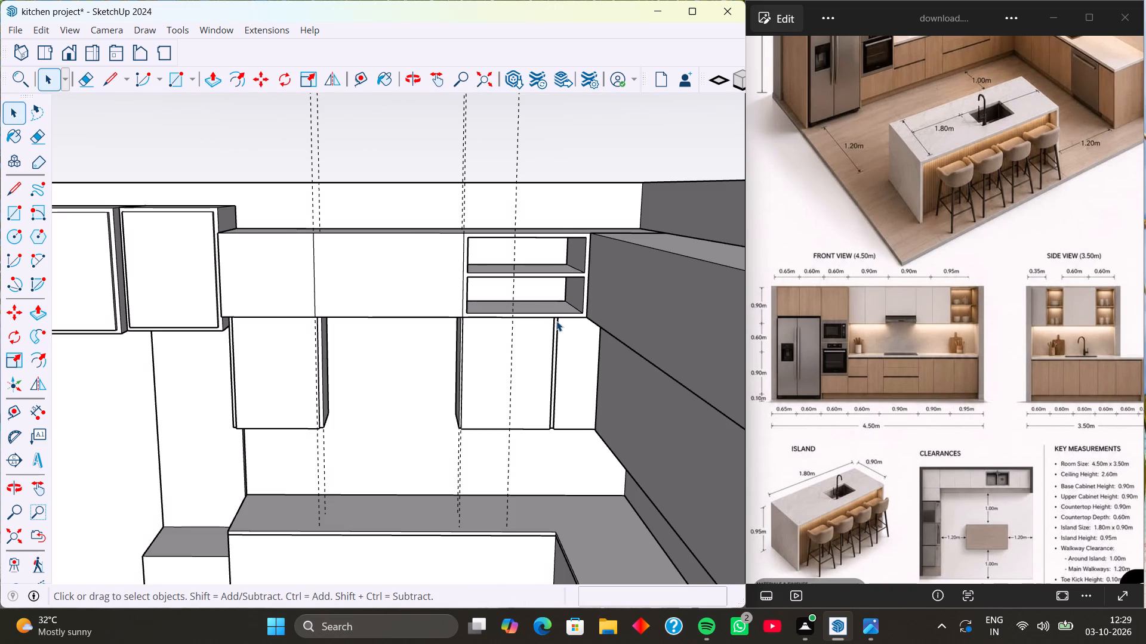
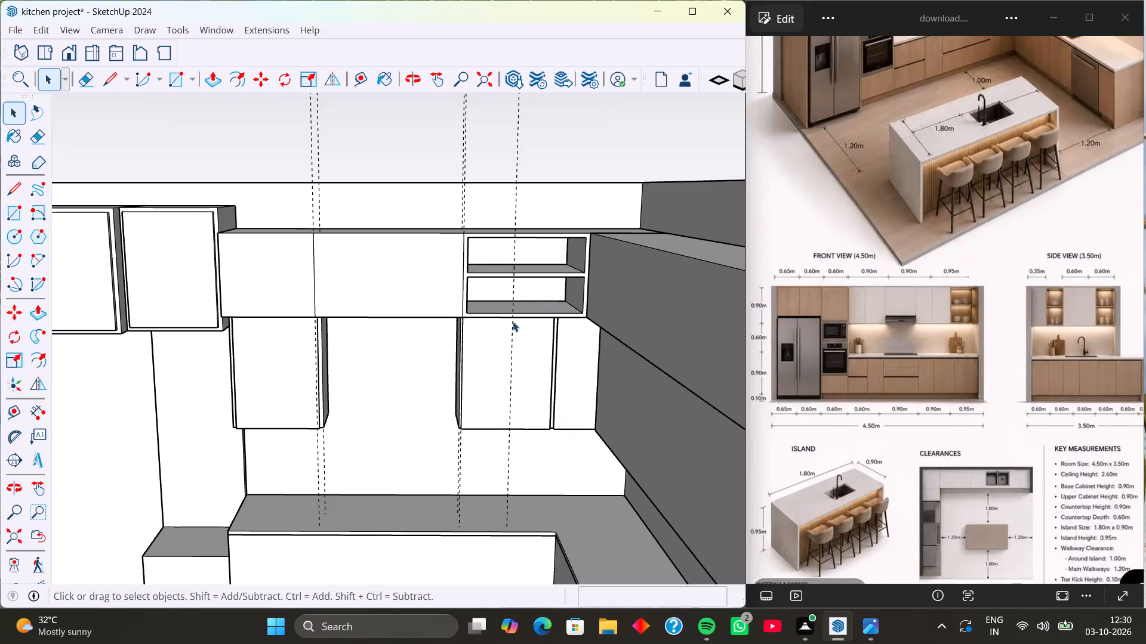
# Open the back wall's top cabinet for editing and copy its first vertical divider line 1" toward the tall cabinet.
pyautogui.scroll(-2, 513, 321)
pyautogui.moveTo(511, 338); pyautogui.dragTo(669, 375, button='middle')
pyautogui.moveTo(606, 386); pyautogui.dragTo(491, 397, button='middle')
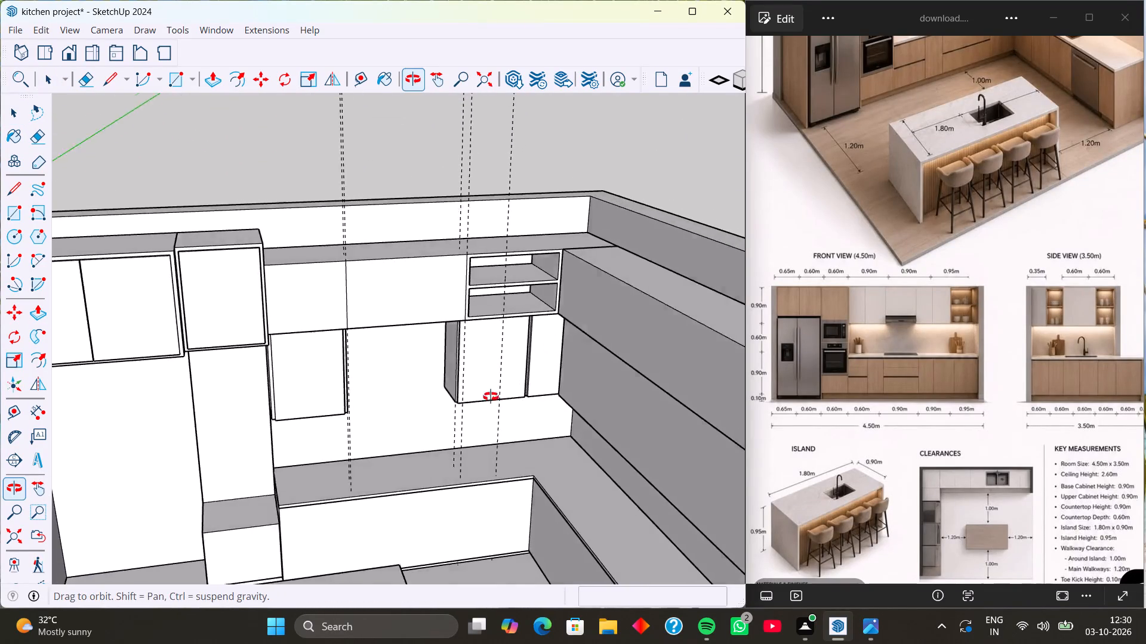
pyautogui.moveTo(491, 397); pyautogui.dragTo(436, 389, button='middle')
pyautogui.moveTo(467, 395); pyautogui.dragTo(433, 389, button='middle')
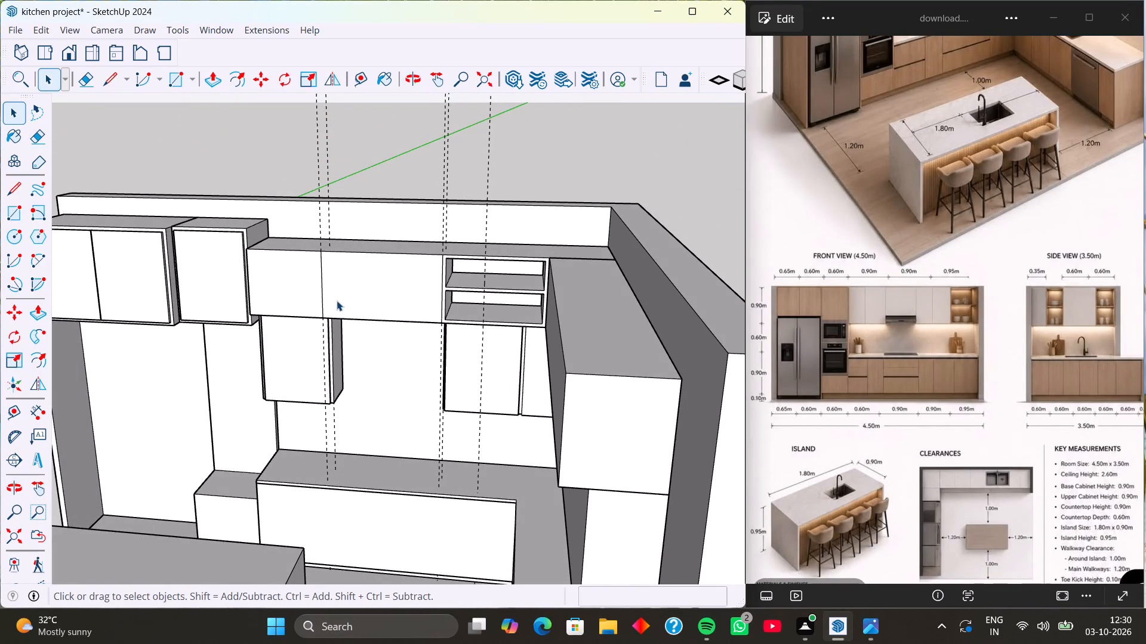
pyautogui.scroll(2, 333, 293)
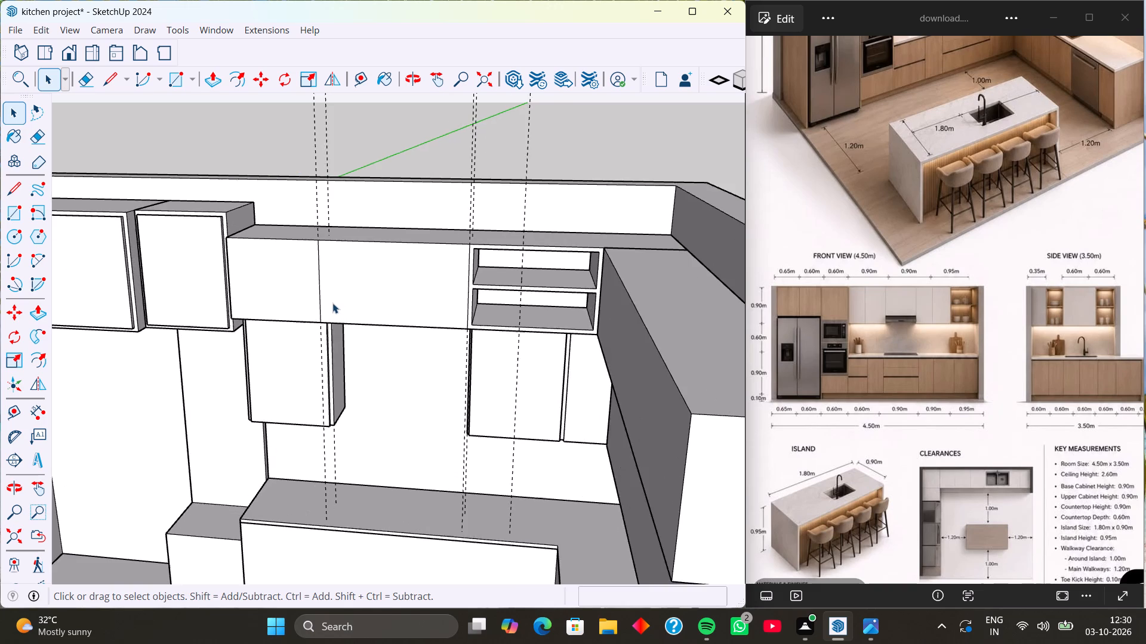
pyautogui.scroll(3, 332, 293)
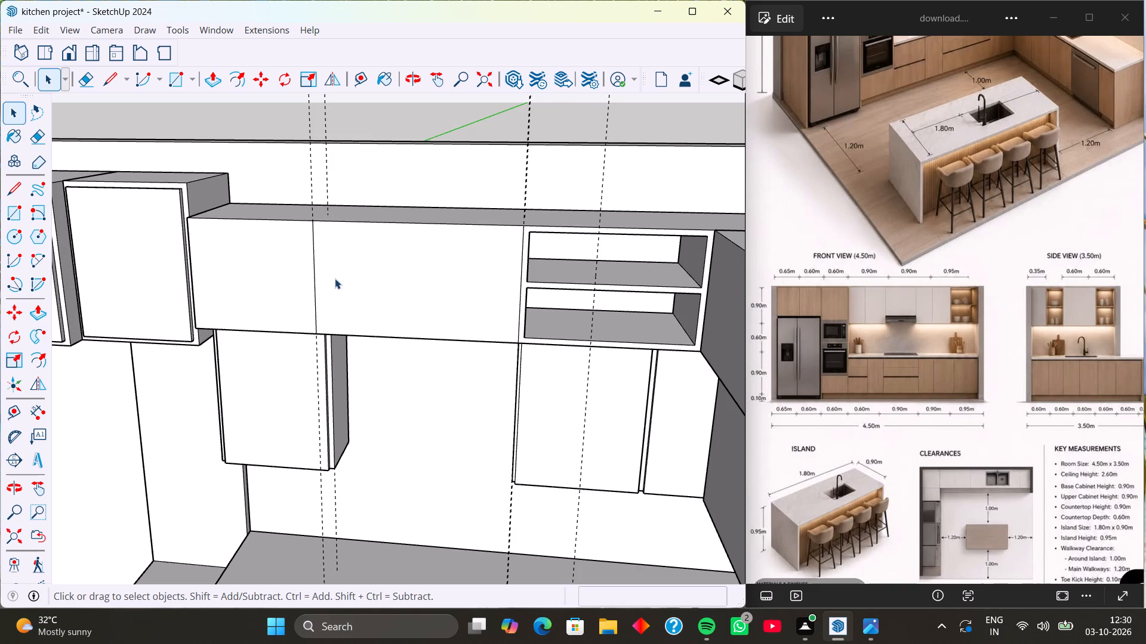
pyautogui.moveTo(329, 295); pyautogui.dragTo(386, 251, button='middle')
pyautogui.scroll(3, 332, 285)
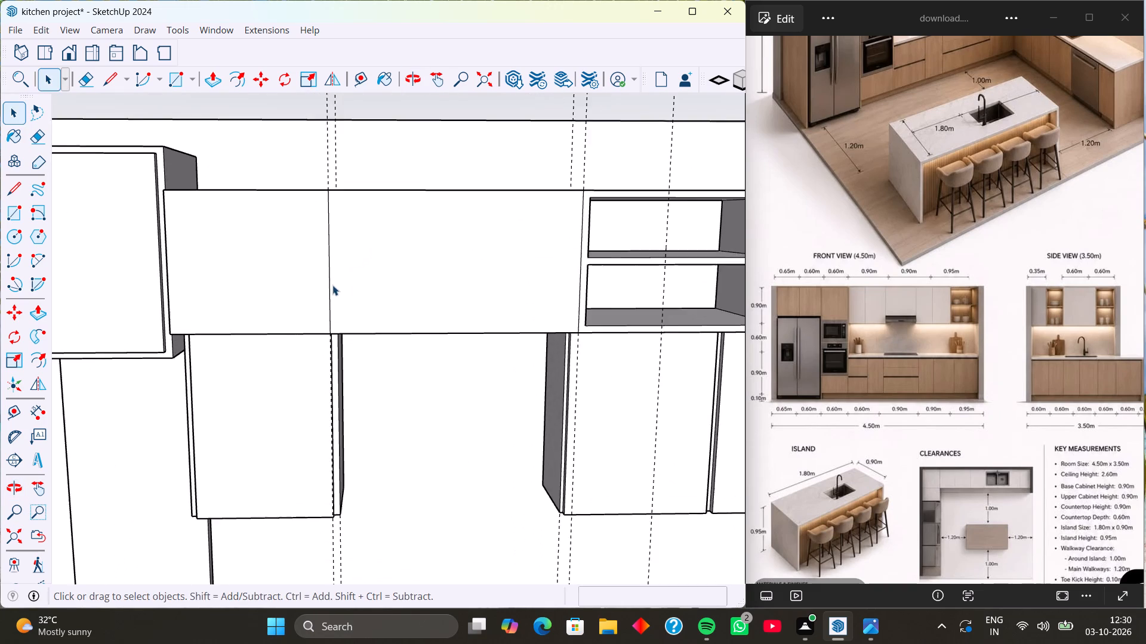
pyautogui.scroll(2, 332, 285)
pyautogui.click(328, 284)
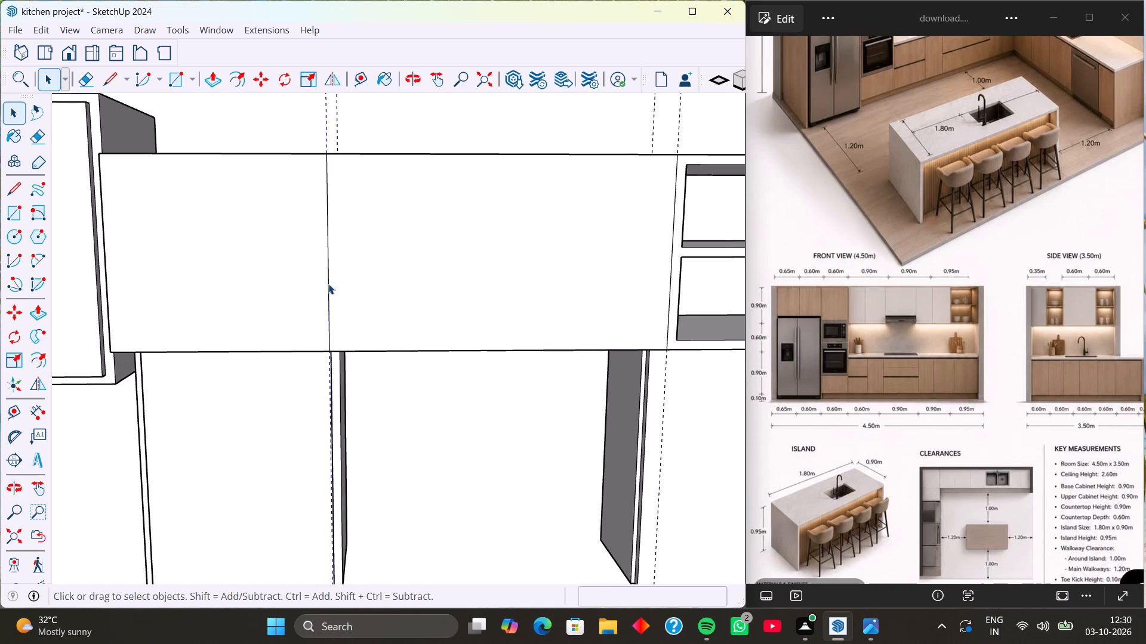
pyautogui.click(328, 284)
pyautogui.click(328, 284)
pyautogui.doubleClick(368, 271)
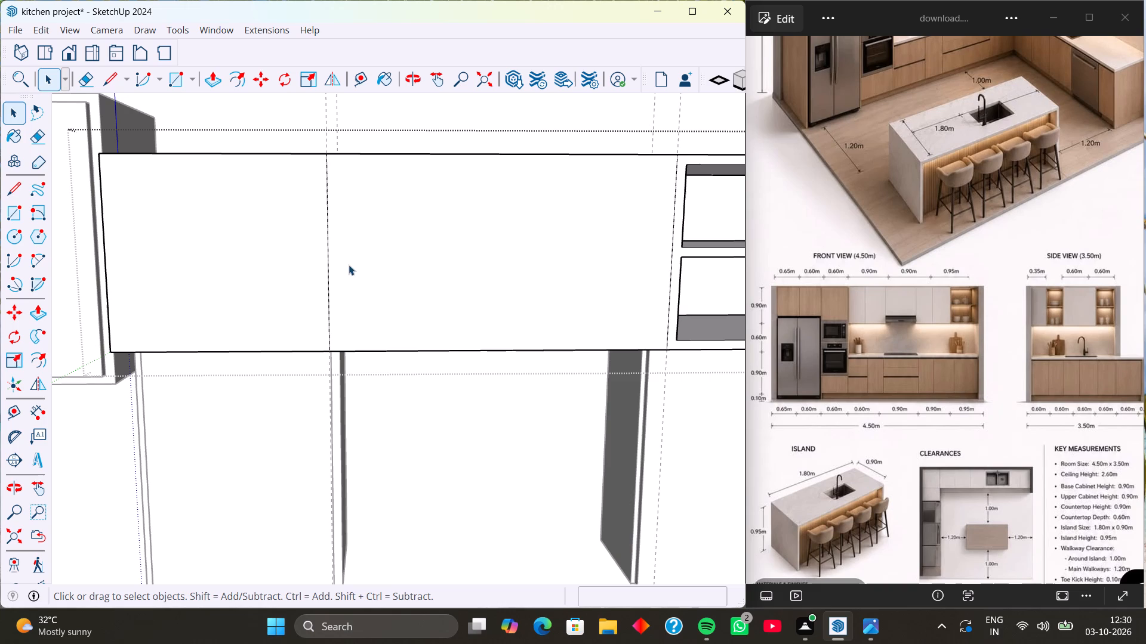
pyautogui.click(329, 263)
pyautogui.press('m')
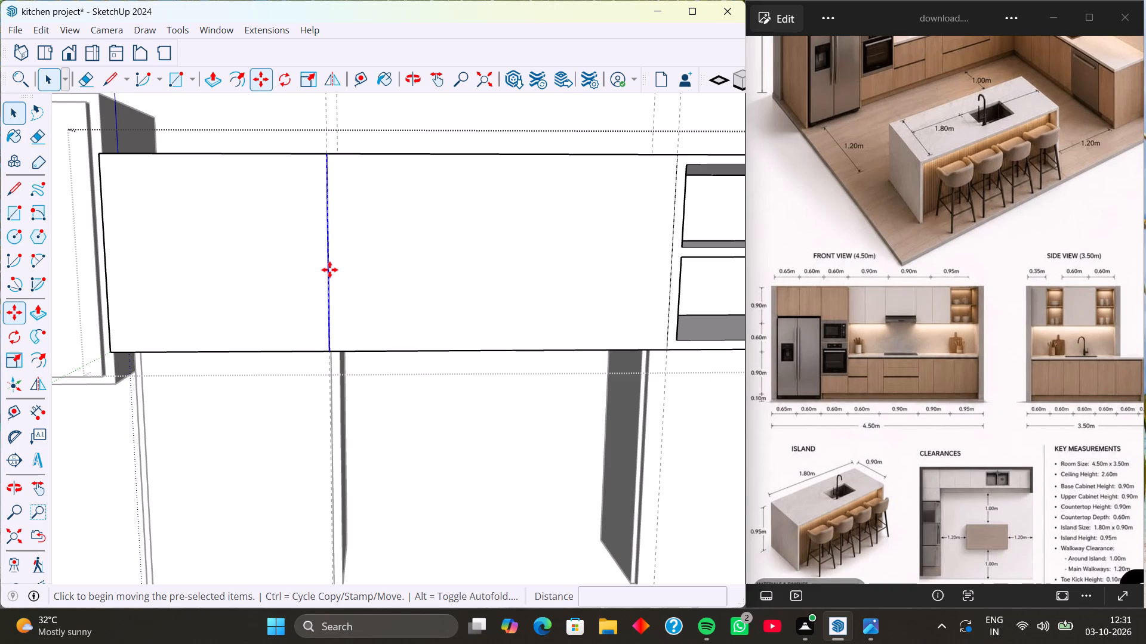
pyautogui.click(330, 349)
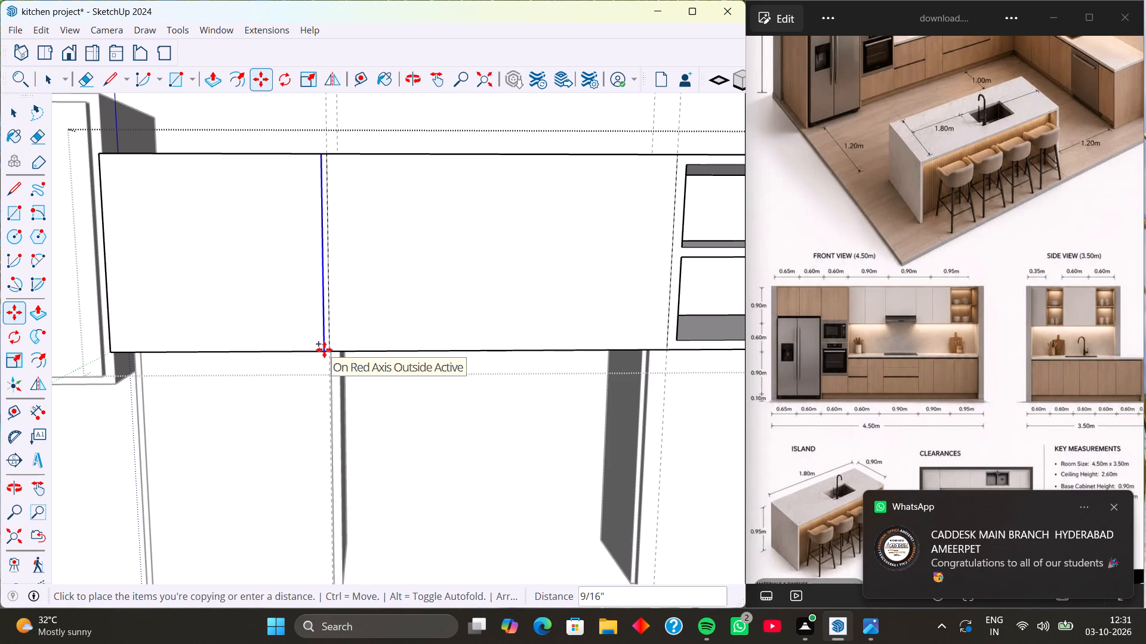
pyautogui.scroll(3, 309, 352)
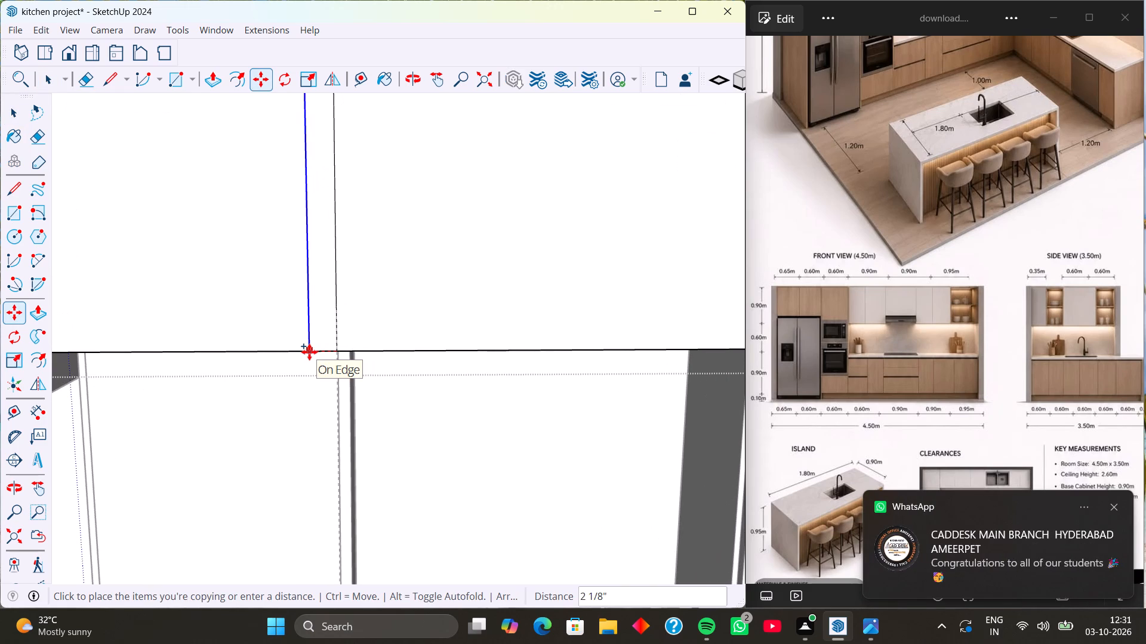
pyautogui.press('1')
pyautogui.press('Return')
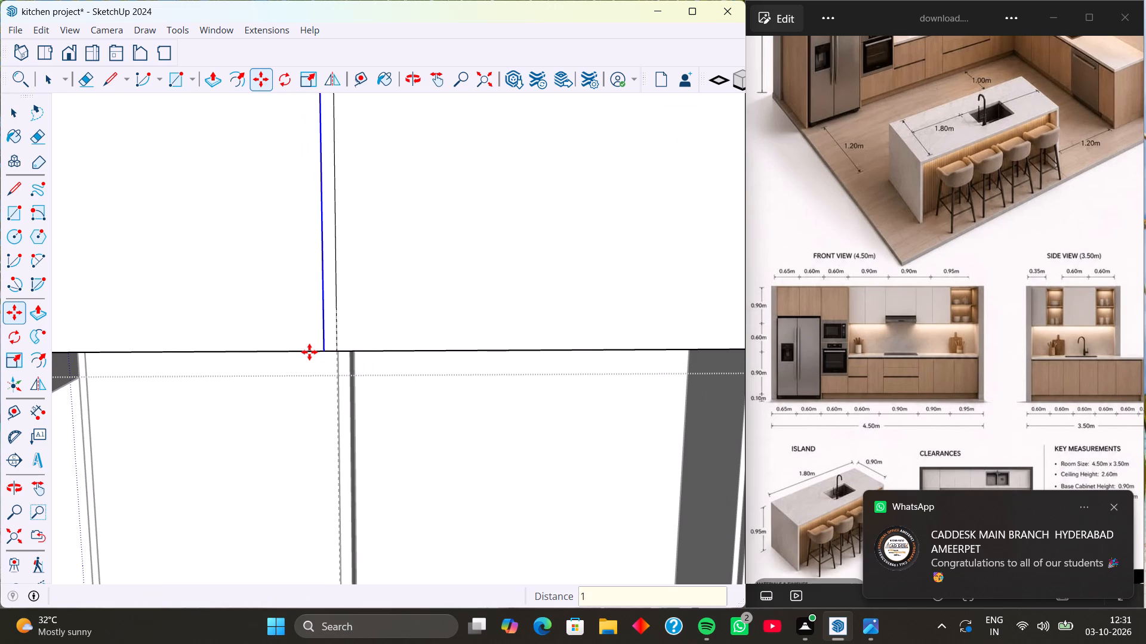
# Push the end front section beside the tall cabinet and the wide middle front section 1" into the top cabinet.
pyautogui.scroll(-8, 327, 313)
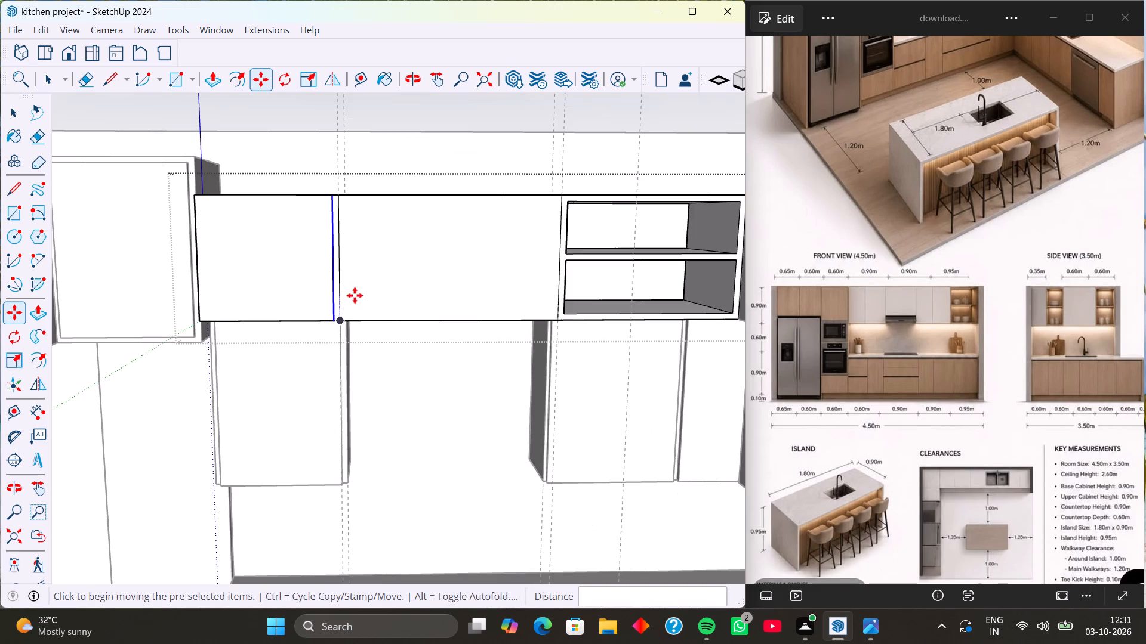
pyautogui.moveTo(329, 264); pyautogui.dragTo(393, 266, button='middle')
pyautogui.moveTo(281, 260); pyautogui.dragTo(289, 346, button='middle')
pyautogui.moveTo(298, 297); pyautogui.dragTo(198, 388, button='middle')
pyautogui.moveTo(214, 373); pyautogui.dragTo(214, 411, button='middle')
pyautogui.moveTo(237, 375); pyautogui.dragTo(279, 364, button='middle')
pyautogui.scroll(3, 279, 379)
pyautogui.moveTo(278, 382); pyautogui.dragTo(288, 321, button='middle')
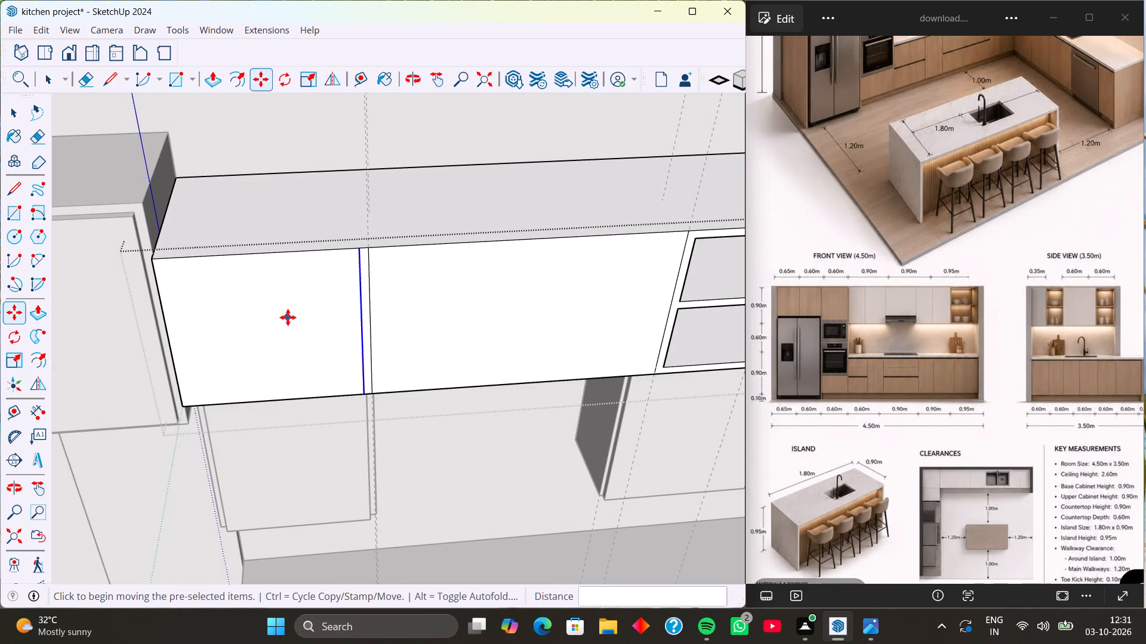
pyautogui.press('space')
pyautogui.click(288, 317)
pyautogui.press('p')
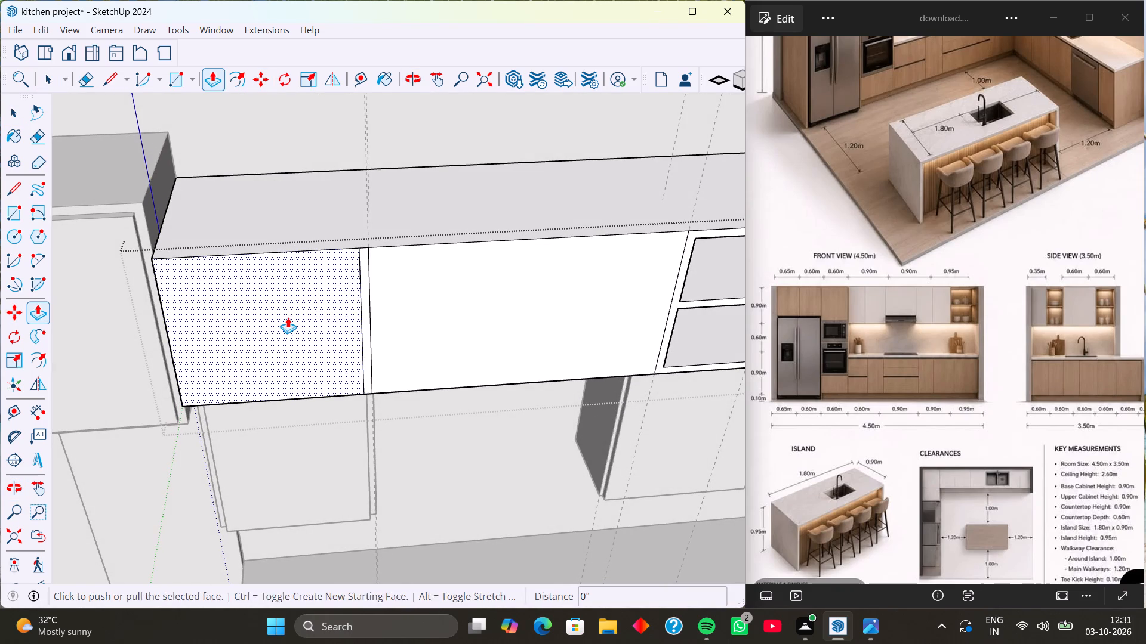
pyautogui.click(288, 317)
pyautogui.press('1')
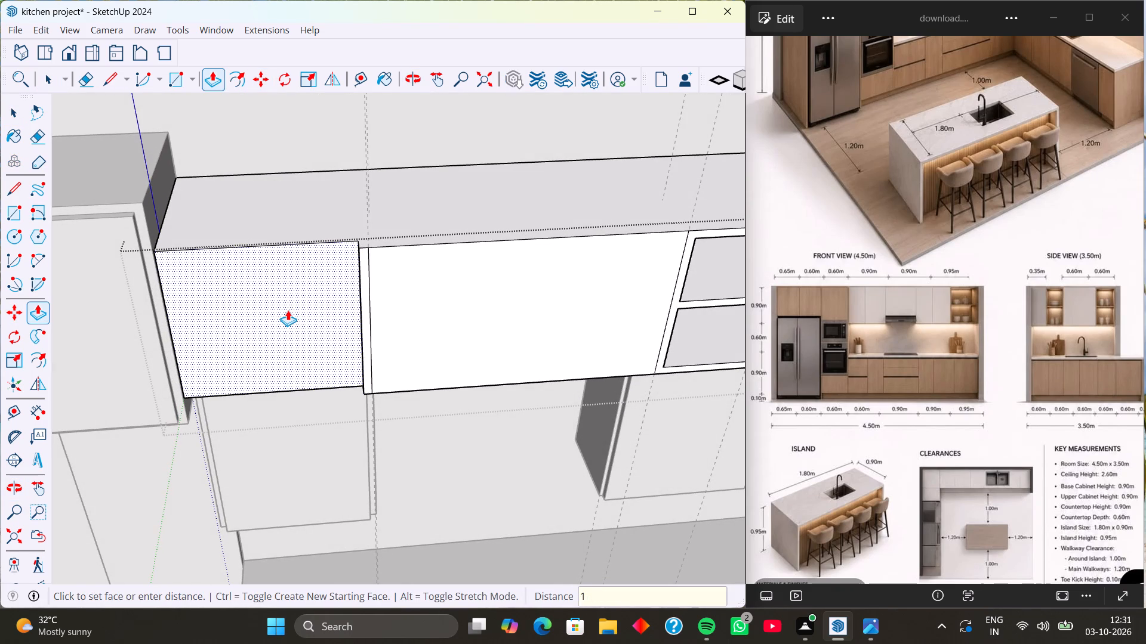
pyautogui.press('Return')
pyautogui.click(465, 330)
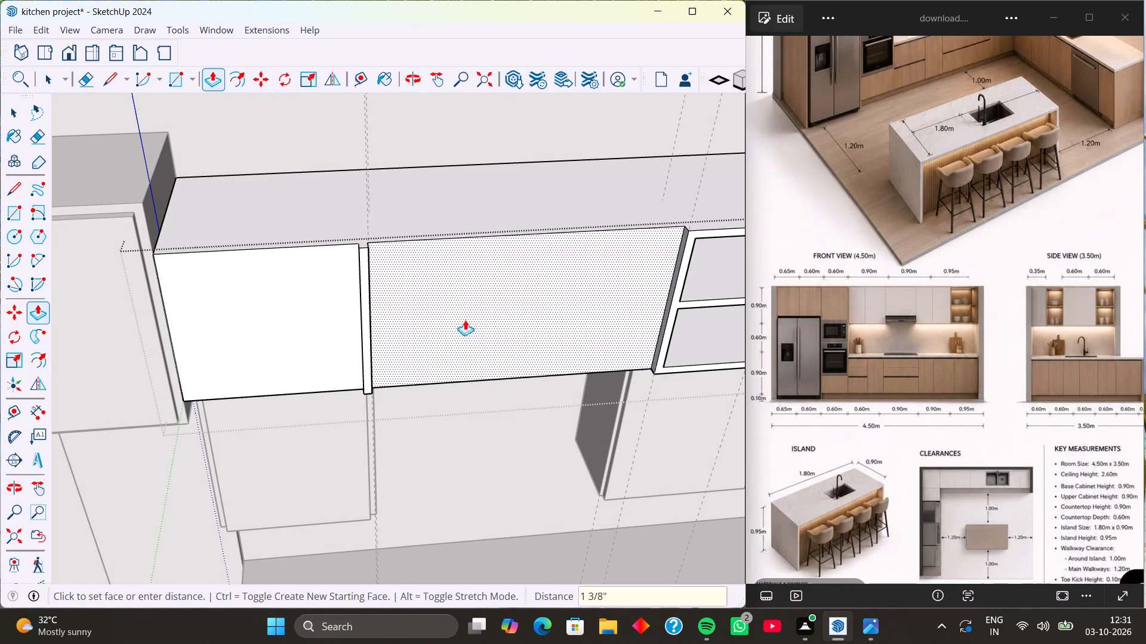
pyautogui.press('1')
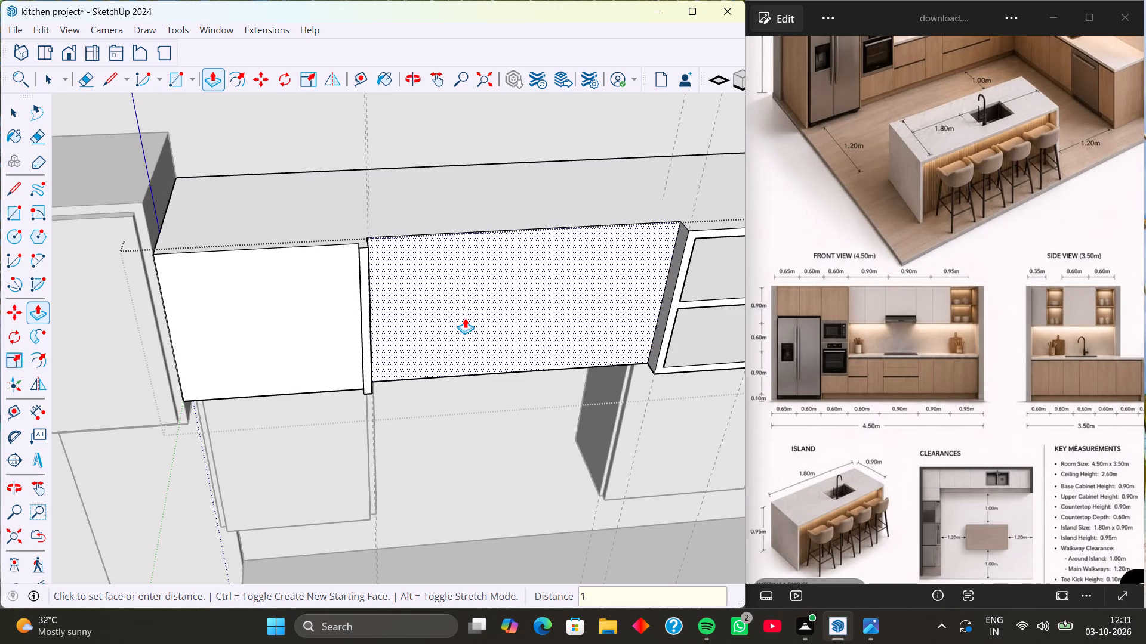
pyautogui.press('Return')
# Push the narrow divider strip and the open shelves' front frame 2" into the top cabinet.
pyautogui.scroll(-5, 387, 272)
pyautogui.moveTo(423, 299); pyautogui.dragTo(425, 292, button='middle')
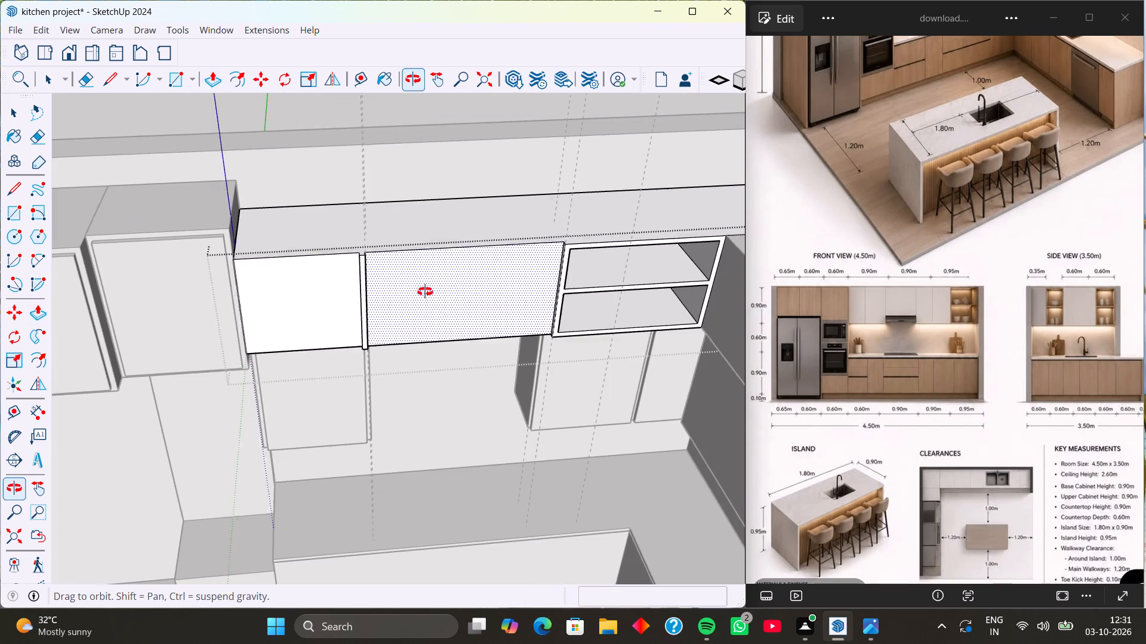
pyautogui.moveTo(425, 292); pyautogui.dragTo(427, 209, button='middle')
pyautogui.scroll(-3, 454, 254)
pyautogui.moveTo(458, 270); pyautogui.dragTo(439, 270, button='middle')
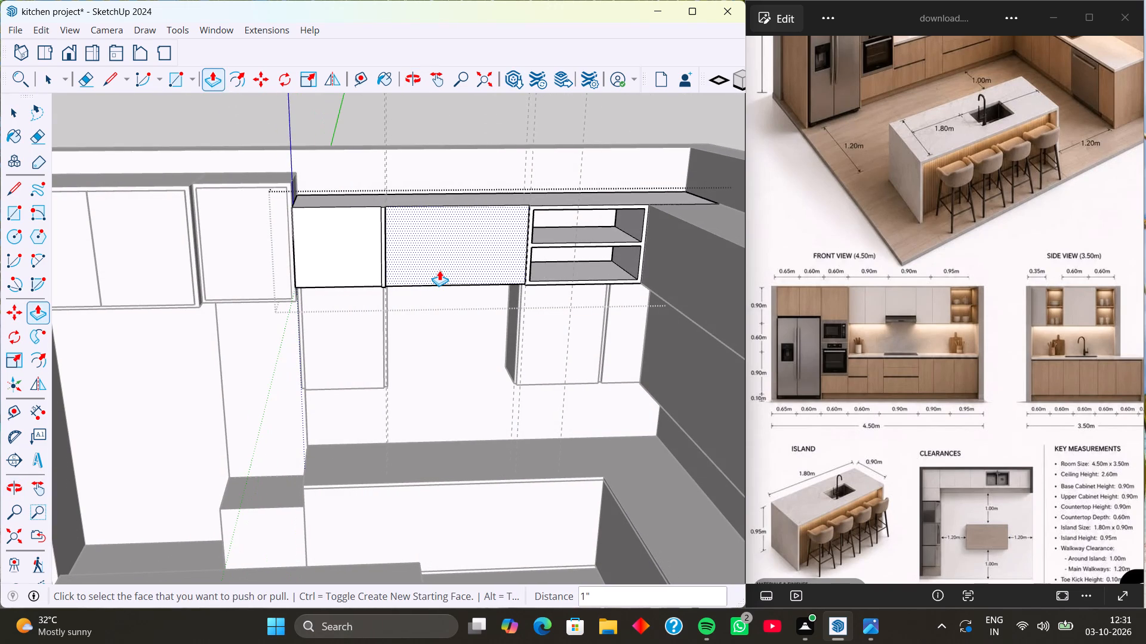
pyautogui.scroll(8, 410, 239)
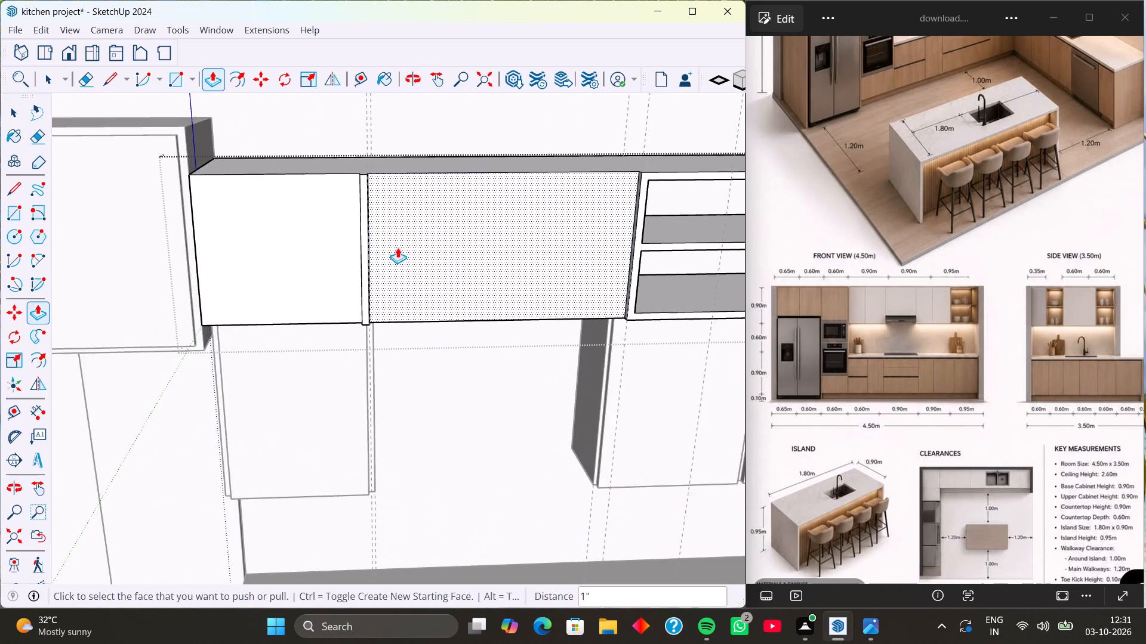
pyautogui.scroll(2, 398, 247)
pyautogui.moveTo(384, 248); pyautogui.dragTo(382, 312, button='middle')
pyautogui.moveTo(372, 277); pyautogui.dragTo(378, 314, button='middle')
pyautogui.scroll(3, 346, 280)
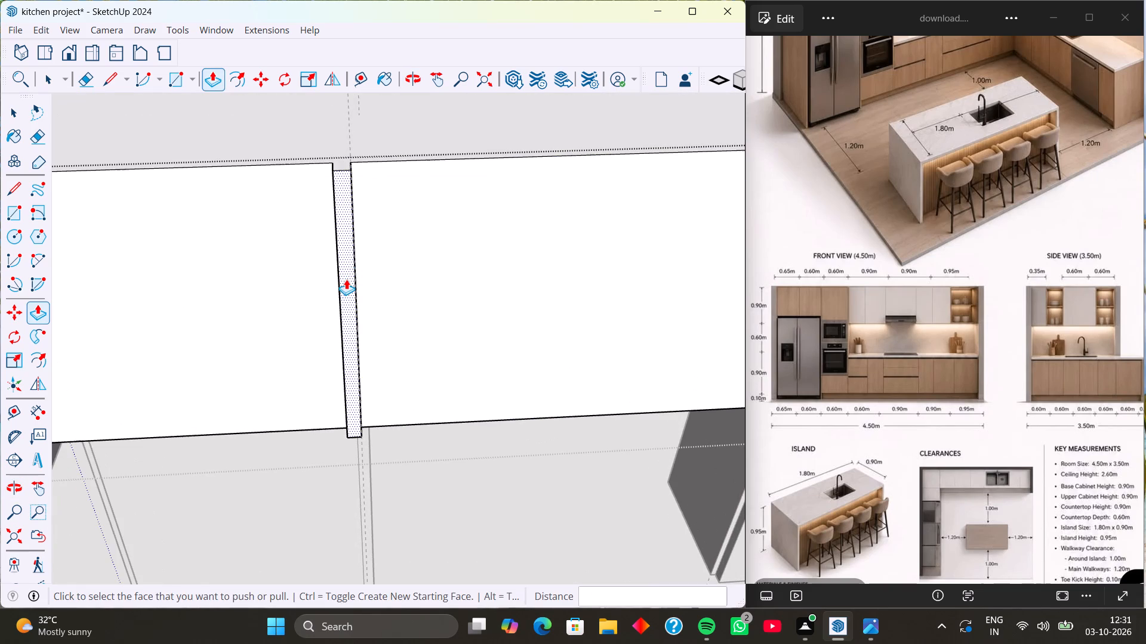
pyautogui.click(346, 279)
pyautogui.press('2')
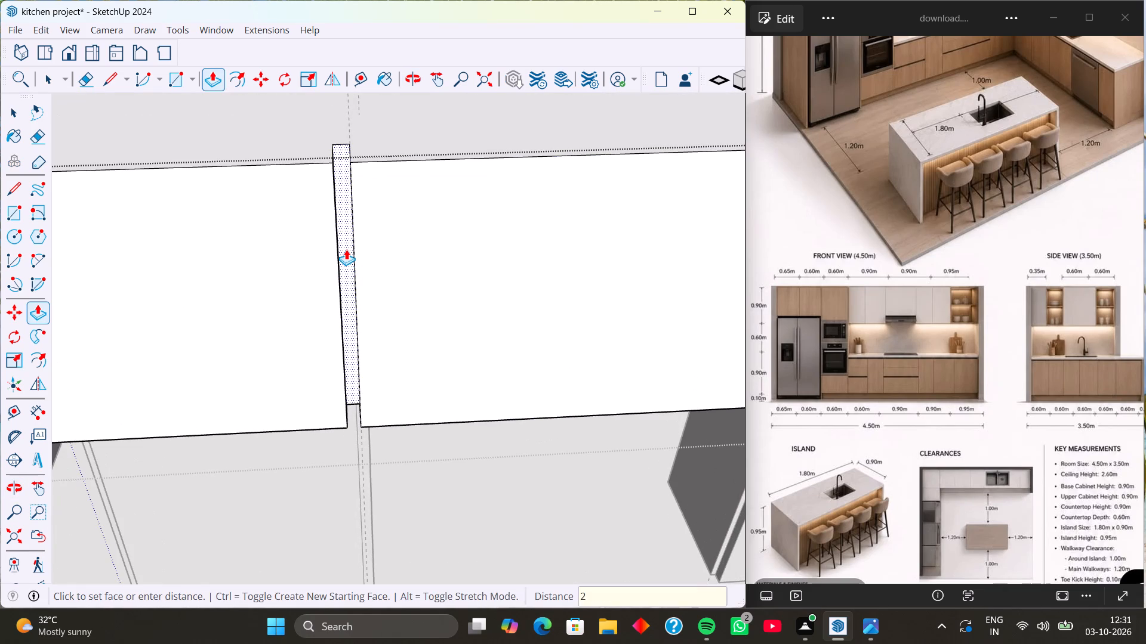
pyautogui.press('Return')
pyautogui.scroll(-8, 198, 219)
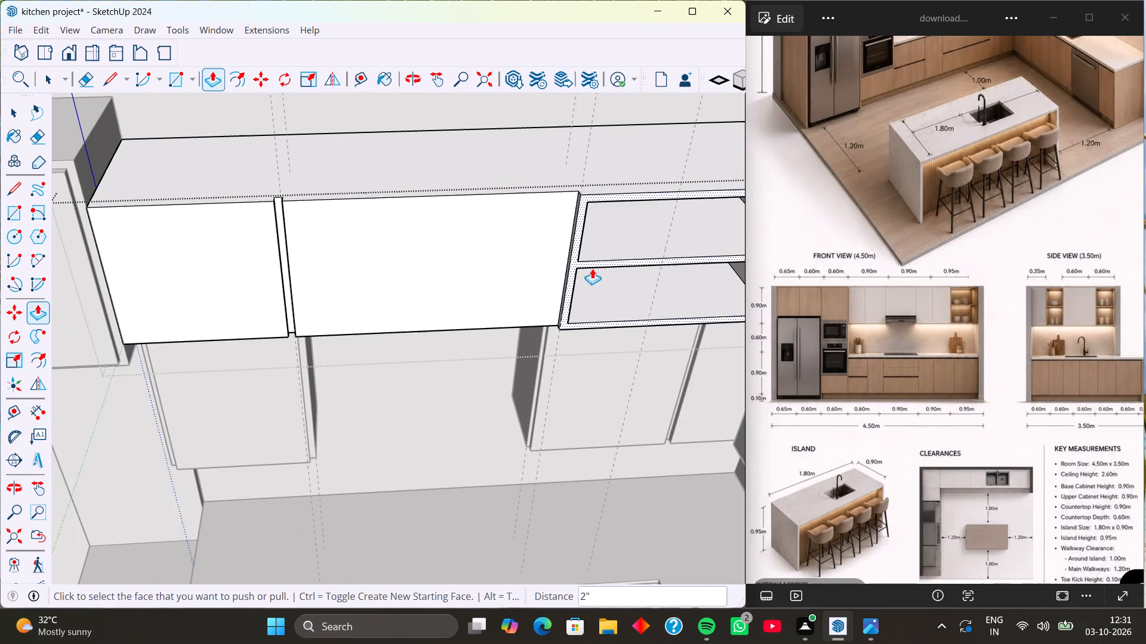
pyautogui.click(575, 259)
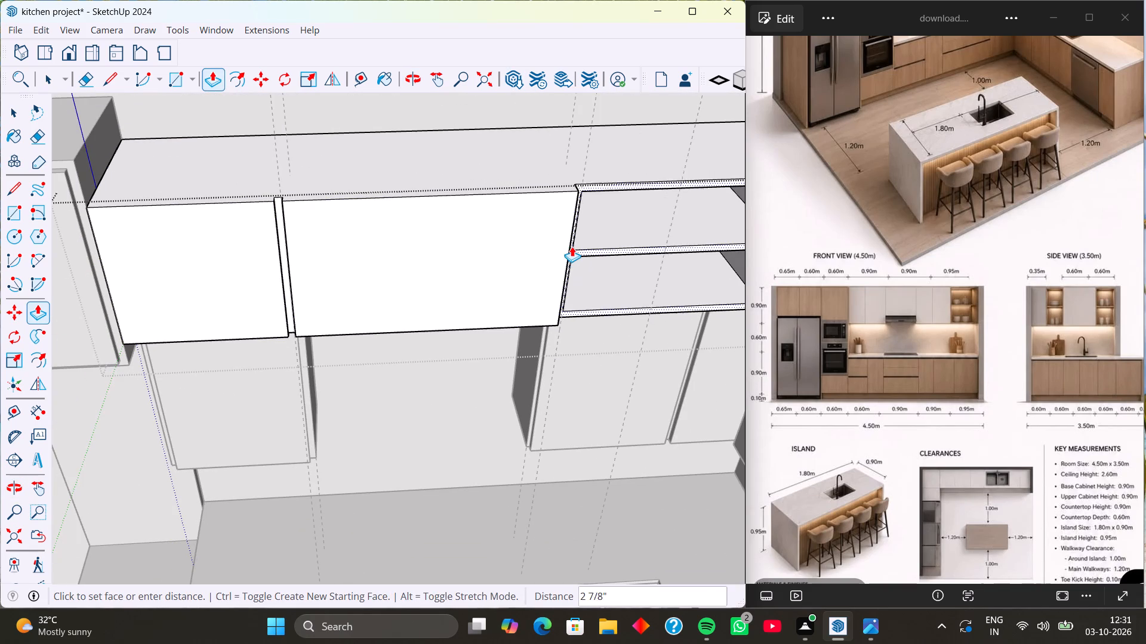
pyautogui.press('2')
pyautogui.press('Return')
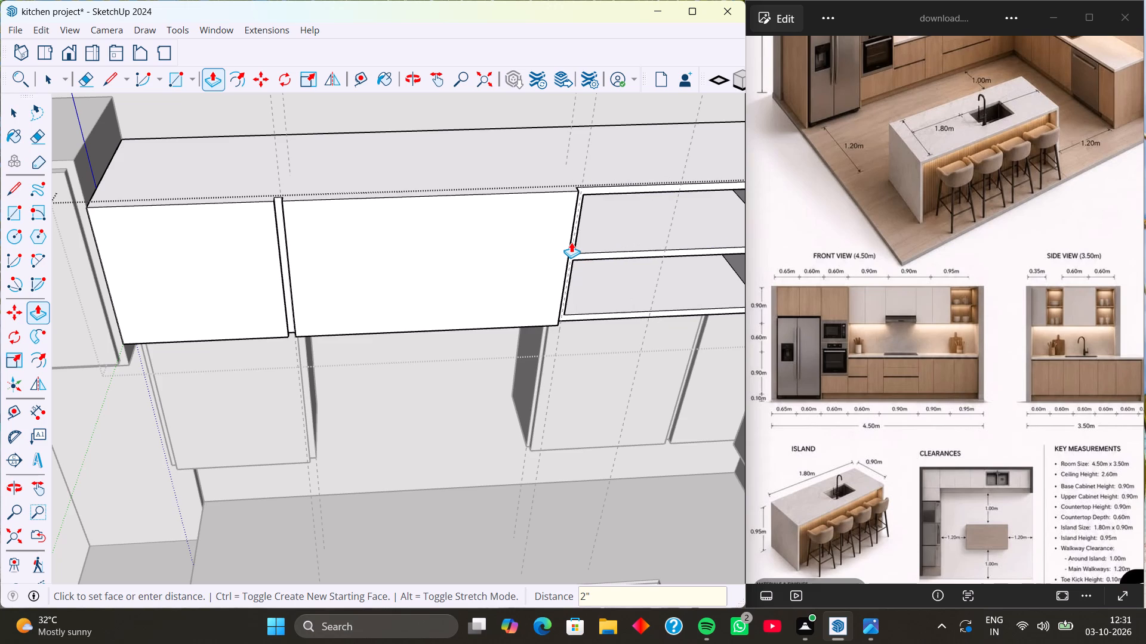
# Offset the outline of the top cabinet's middle front section 1" inward to define a door panel.
pyautogui.scroll(-4, 500, 211)
pyautogui.moveTo(472, 265); pyautogui.dragTo(443, 144, button='middle')
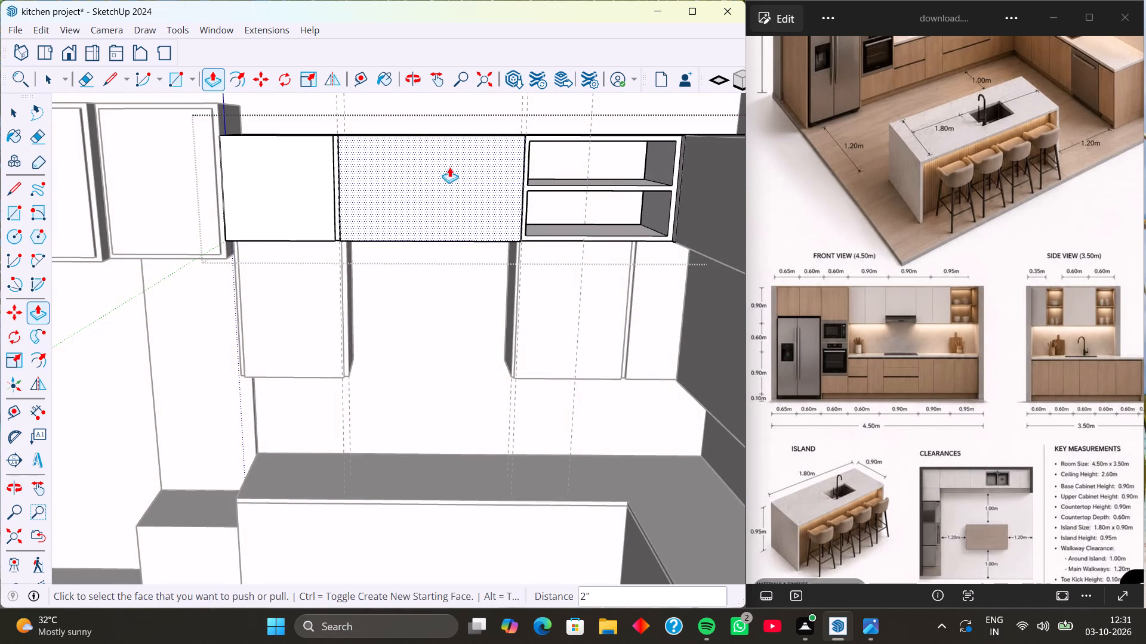
pyautogui.moveTo(449, 167); pyautogui.dragTo(440, 165, button='middle')
pyautogui.press('space')
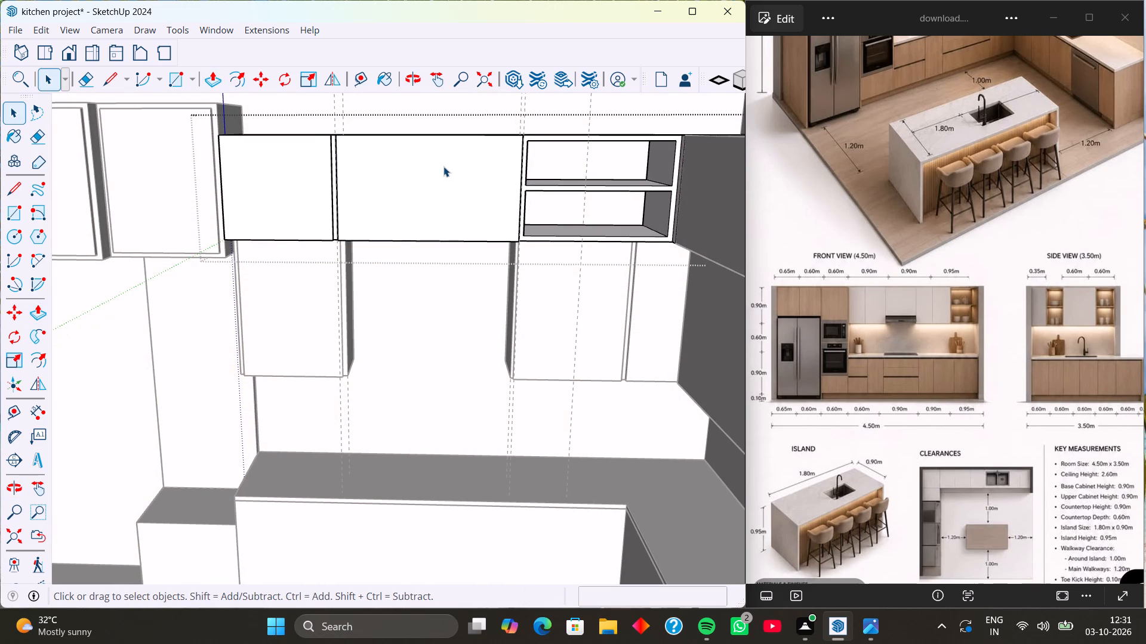
pyautogui.click(443, 166)
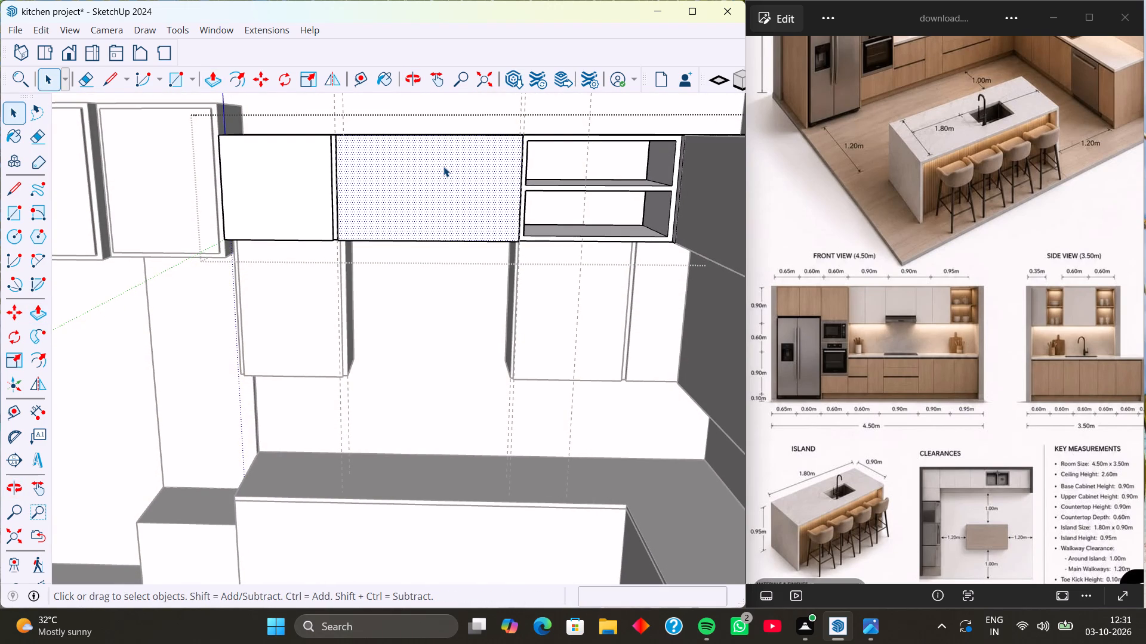
pyautogui.press('f')
pyautogui.click(443, 166)
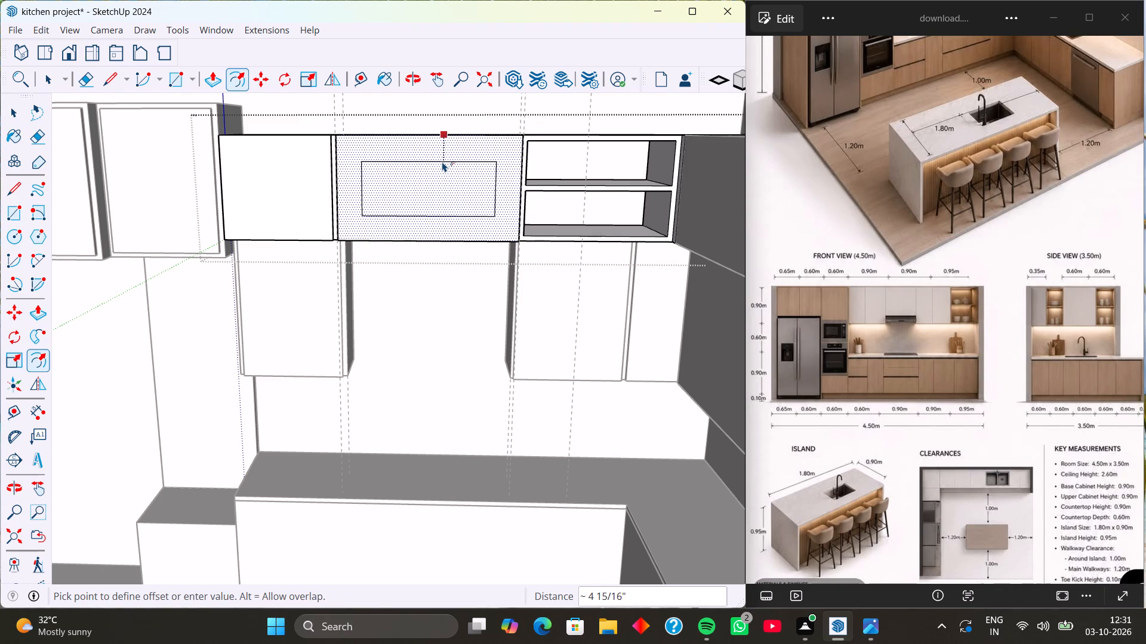
pyautogui.press('1')
pyautogui.press('Return')
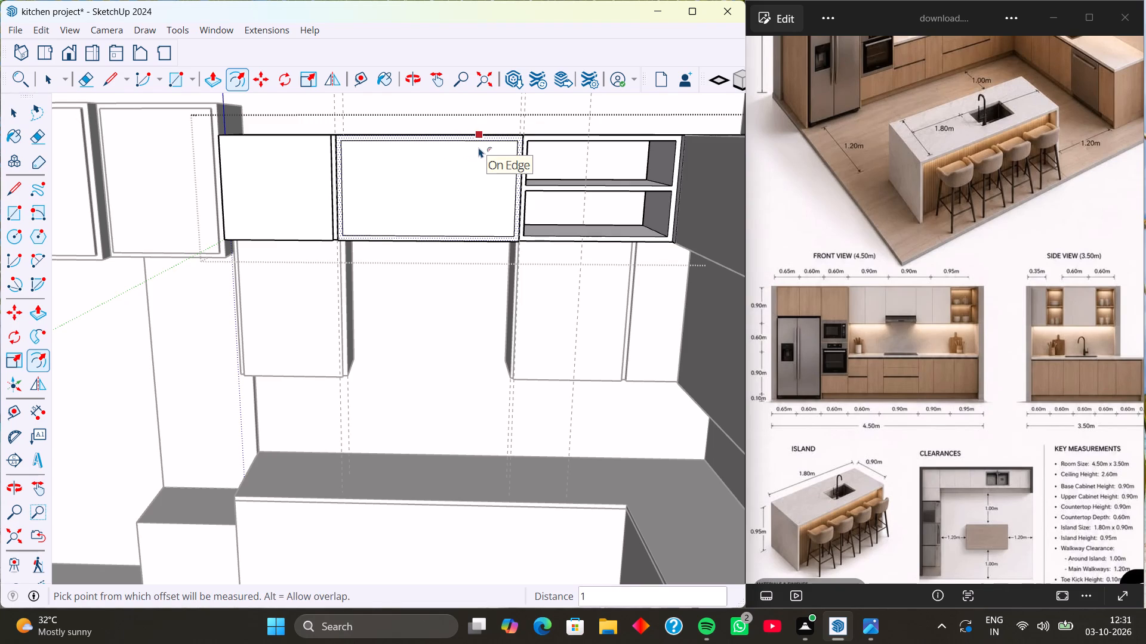
# Push the border around the middle door panel back flush with the open shelves' front frame.
pyautogui.press('p')
pyautogui.scroll(3, 483, 144)
pyautogui.click(493, 136)
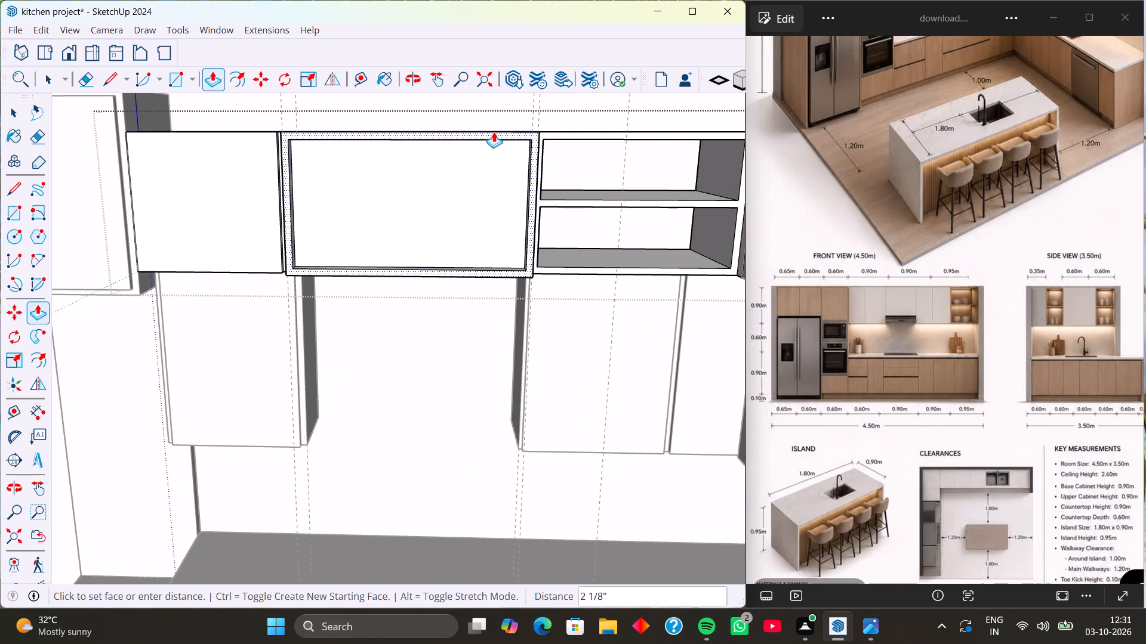
pyautogui.scroll(-6, 536, 151)
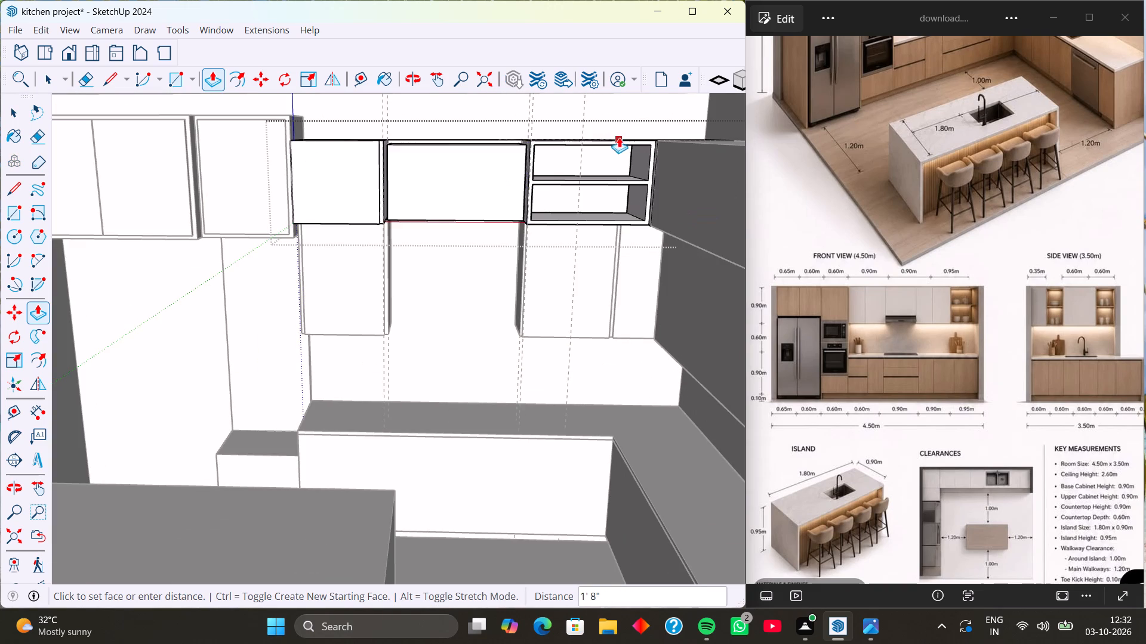
pyautogui.scroll(8, 616, 145)
pyautogui.click(616, 145)
pyautogui.scroll(-6, 404, 172)
pyautogui.press('space')
# Examine the top cabinet's middle door panel, frame and shelves from several angles against the surrounding cabinets.
pyautogui.scroll(-1, 344, 200)
pyautogui.click(344, 200)
pyautogui.moveTo(344, 200); pyautogui.dragTo(389, 268, button='middle')
pyautogui.moveTo(367, 205); pyautogui.dragTo(398, 302, button='middle')
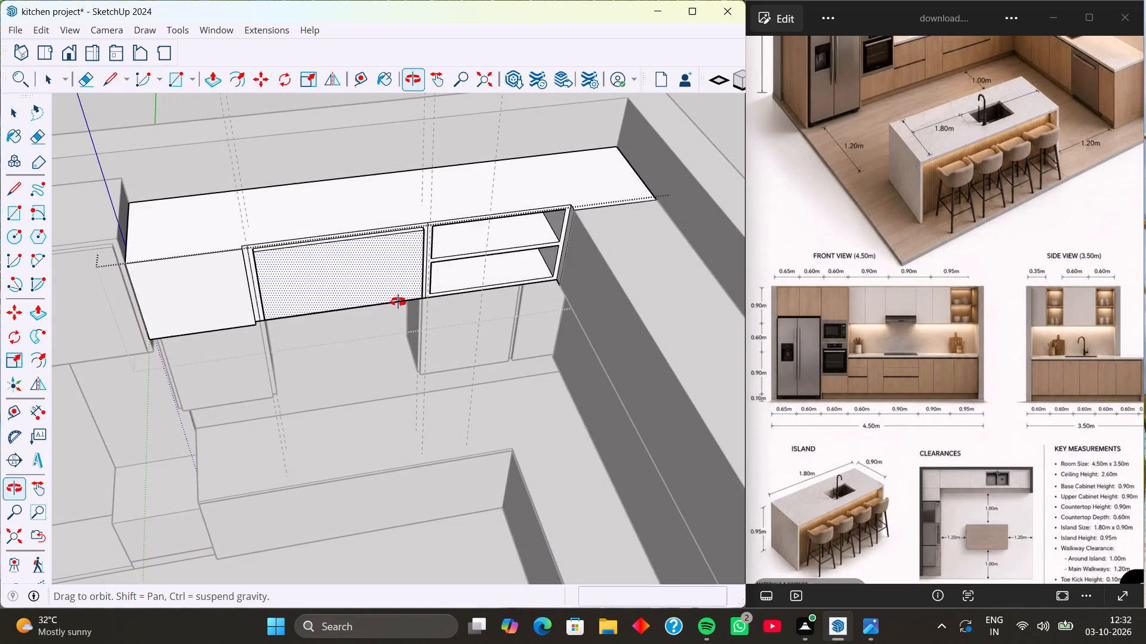
pyautogui.moveTo(398, 302); pyautogui.dragTo(399, 308, button='middle')
pyautogui.moveTo(351, 271); pyautogui.dragTo(314, 272, button='middle')
pyautogui.moveTo(312, 272); pyautogui.dragTo(312, 339, button='middle')
pyautogui.moveTo(322, 301); pyautogui.dragTo(321, 352, button='middle')
pyautogui.scroll(4, 321, 355)
pyautogui.moveTo(326, 369); pyautogui.dragTo(332, 281, button='middle')
pyautogui.moveTo(331, 264); pyautogui.dragTo(399, 167, button='middle')
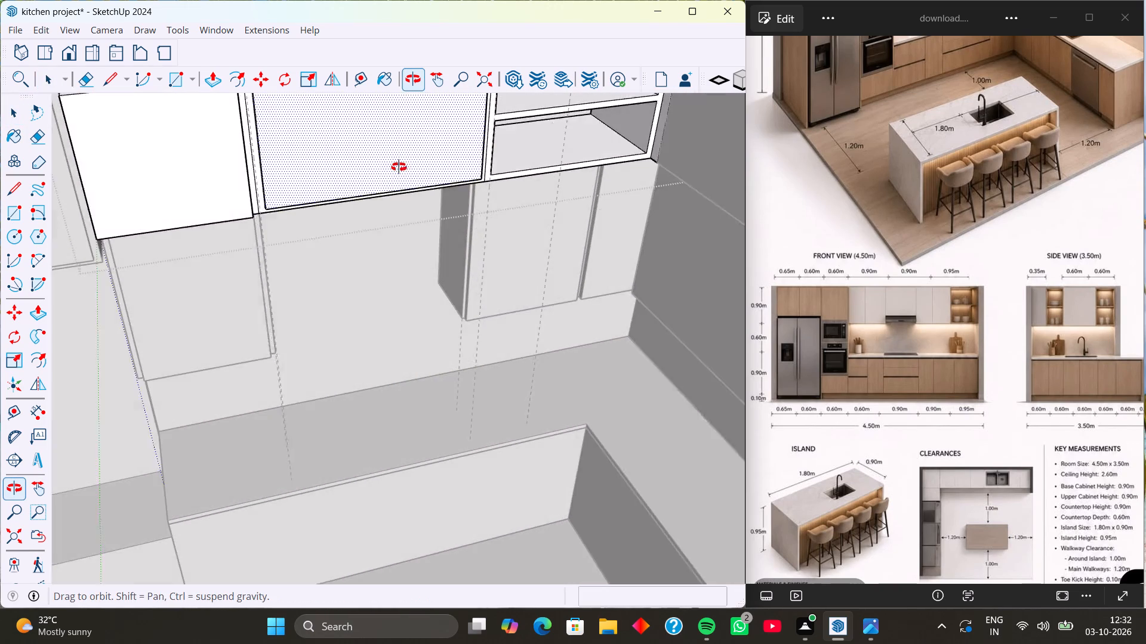
pyautogui.moveTo(399, 167); pyautogui.dragTo(400, 165, button='middle')
pyautogui.scroll(-3, 378, 169)
pyautogui.moveTo(369, 165); pyautogui.dragTo(283, 193, button='middle')
pyautogui.scroll(-4, 323, 188)
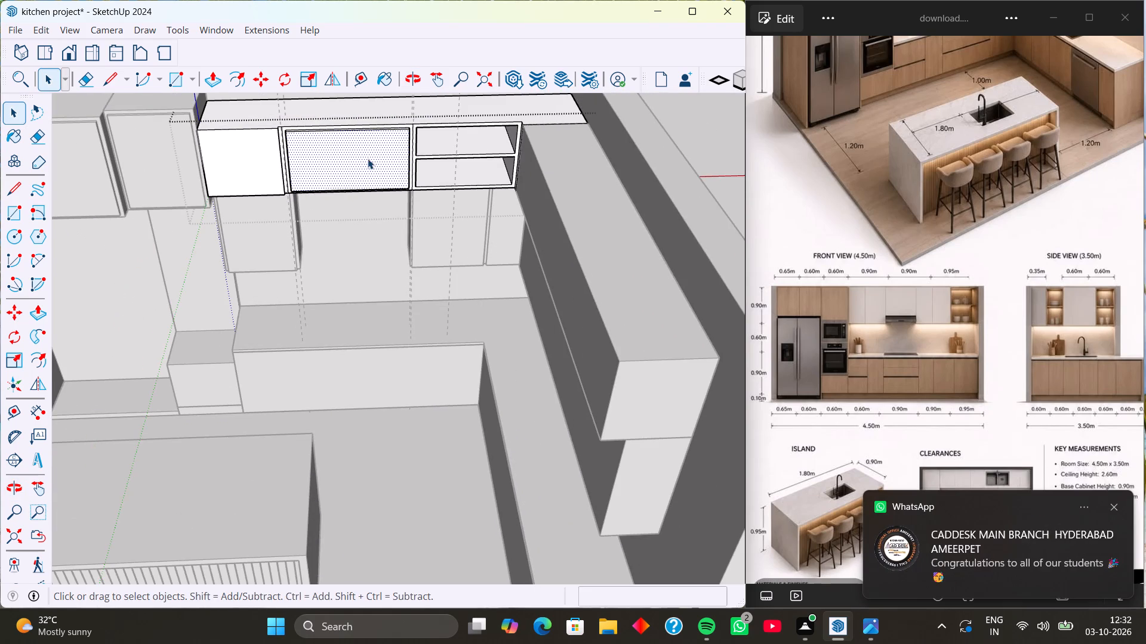
# Leave the top cabinet's group editing and review the cabinet beside the surrounding upper cabinets.
pyautogui.moveTo(368, 159); pyautogui.dragTo(371, 139, button='middle')
pyautogui.scroll(-1, 371, 139)
pyautogui.keyDown('shift'); pyautogui.moveTo(371, 139); pyautogui.dragTo(371, 213, button='middle'); pyautogui.keyUp('shift')
pyautogui.click(1114, 504)
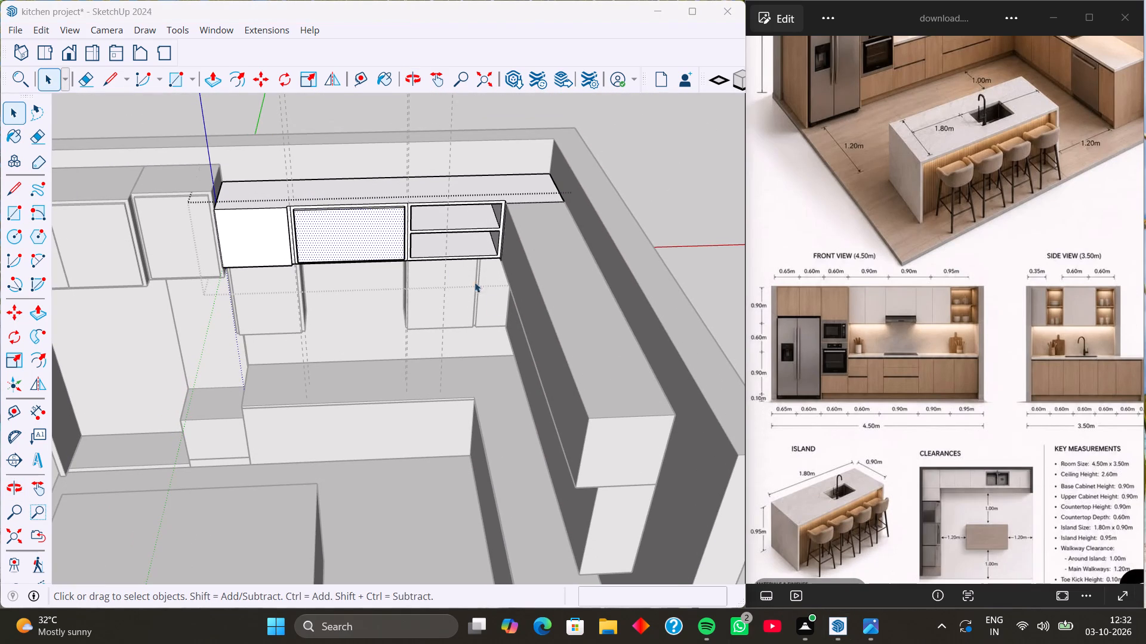
pyautogui.click(694, 222)
pyautogui.moveTo(584, 280); pyautogui.dragTo(572, 170, button='middle')
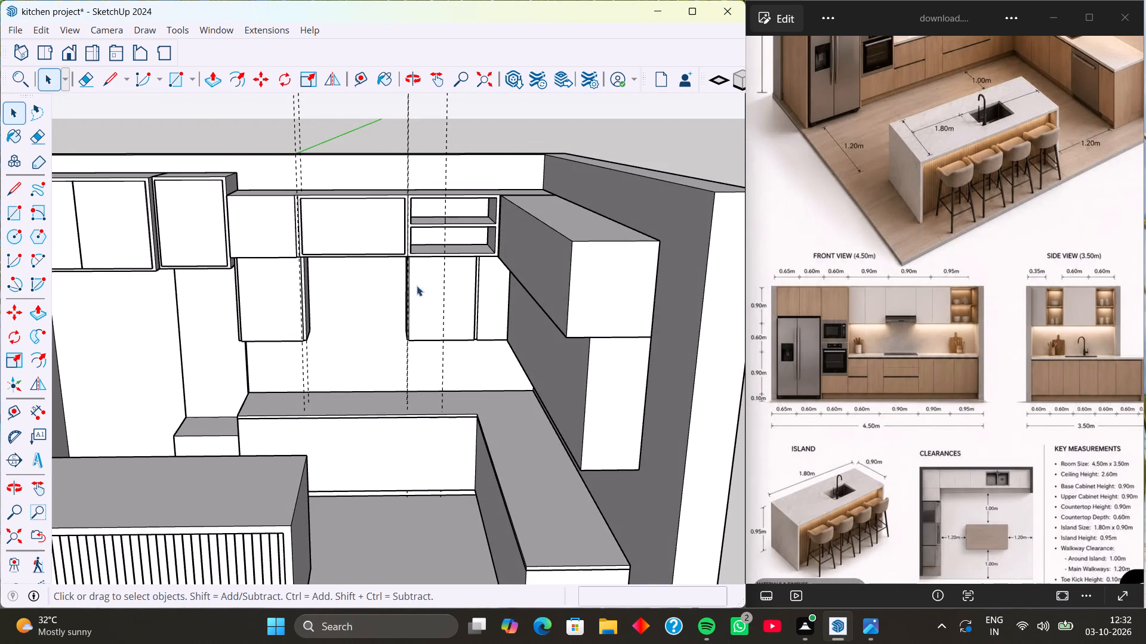
# Copy the right vertical edge of the top cabinet's middle door panel 1' 5" inward to split the panel into two doors.
pyautogui.moveTo(347, 221); pyautogui.dragTo(457, 274, button='middle')
pyautogui.scroll(6, 459, 281)
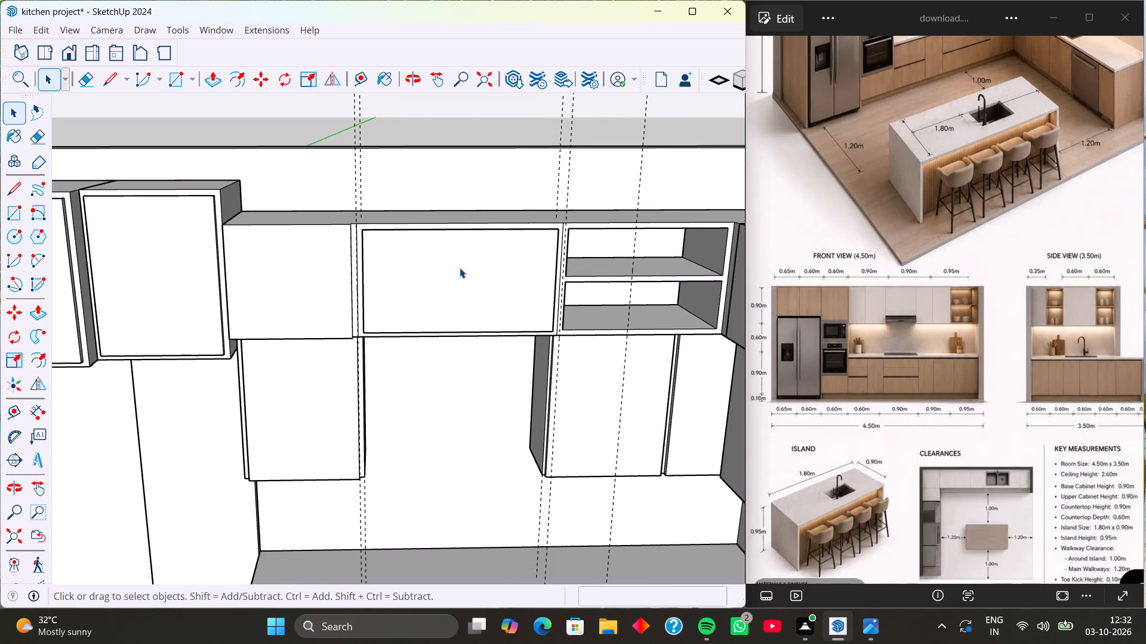
pyautogui.moveTo(479, 268); pyautogui.dragTo(445, 259, button='middle')
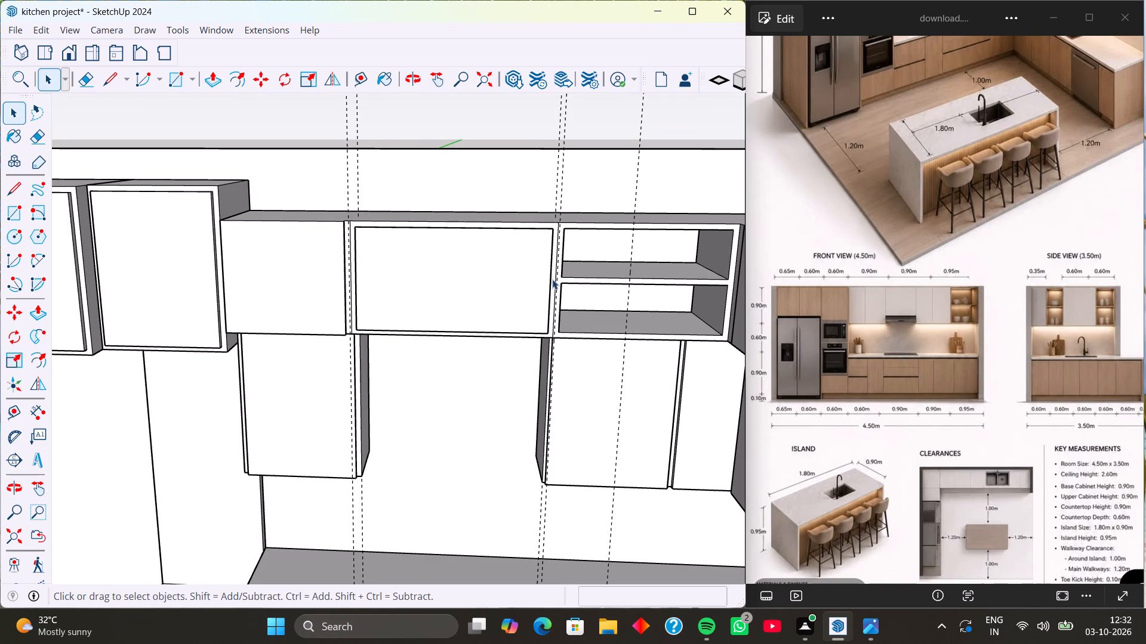
pyautogui.click(549, 283)
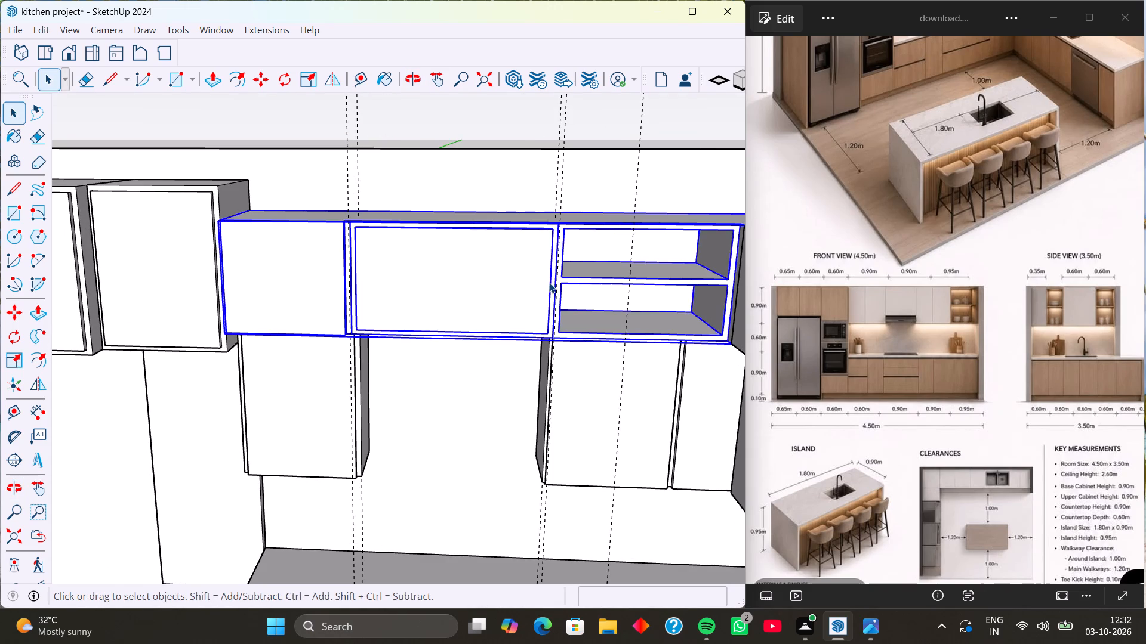
pyautogui.doubleClick(549, 283)
pyautogui.click(539, 283)
pyautogui.click(549, 288)
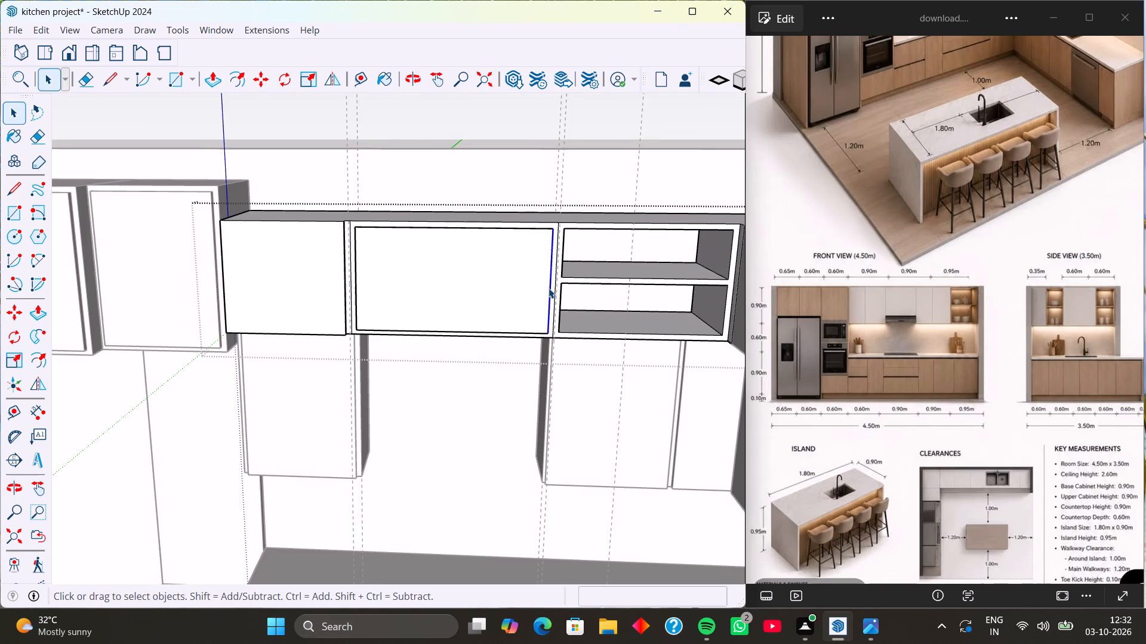
pyautogui.press('m')
pyautogui.click(546, 333)
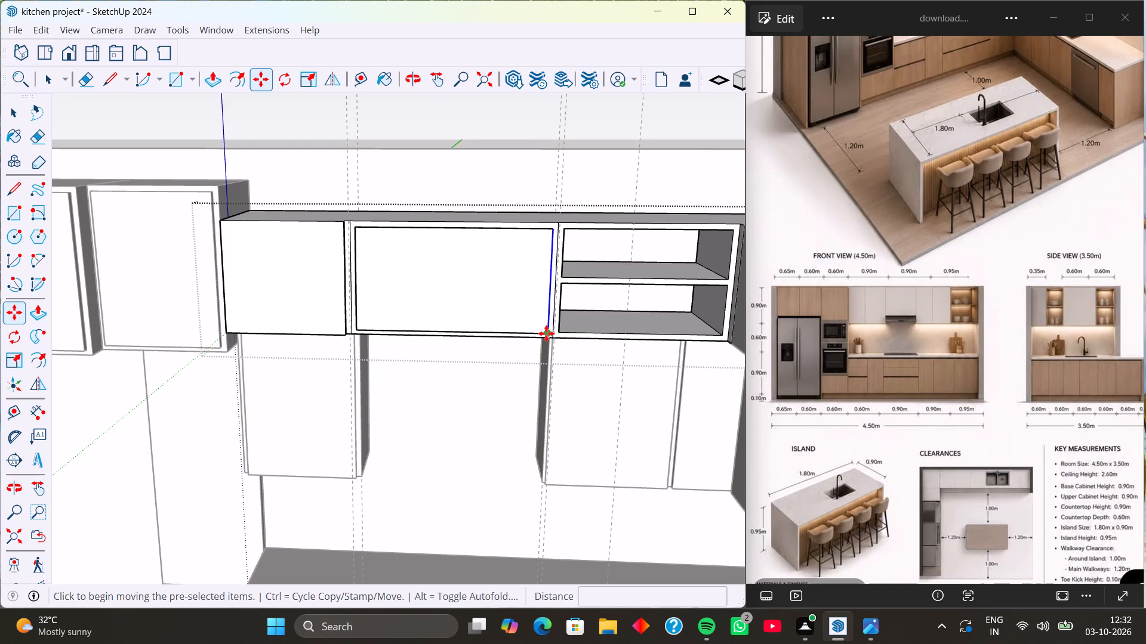
pyautogui.click(454, 330)
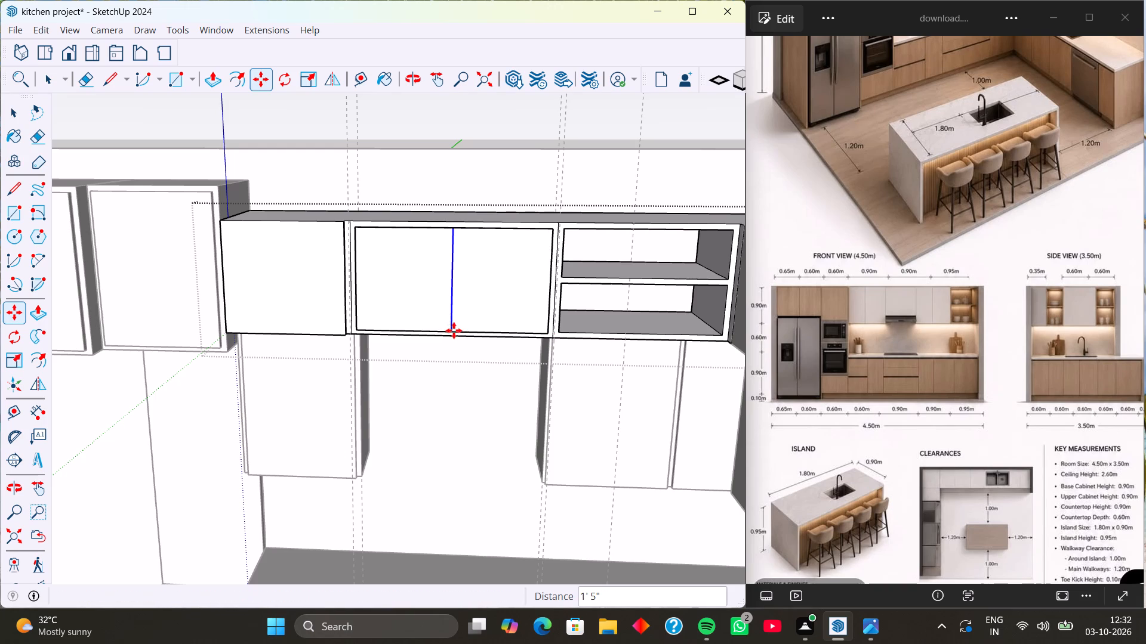
pyautogui.press('space')
# Copy the middle door panel's centre dividing line 2 mm toward the open shelves.
pyautogui.scroll(3, 455, 302)
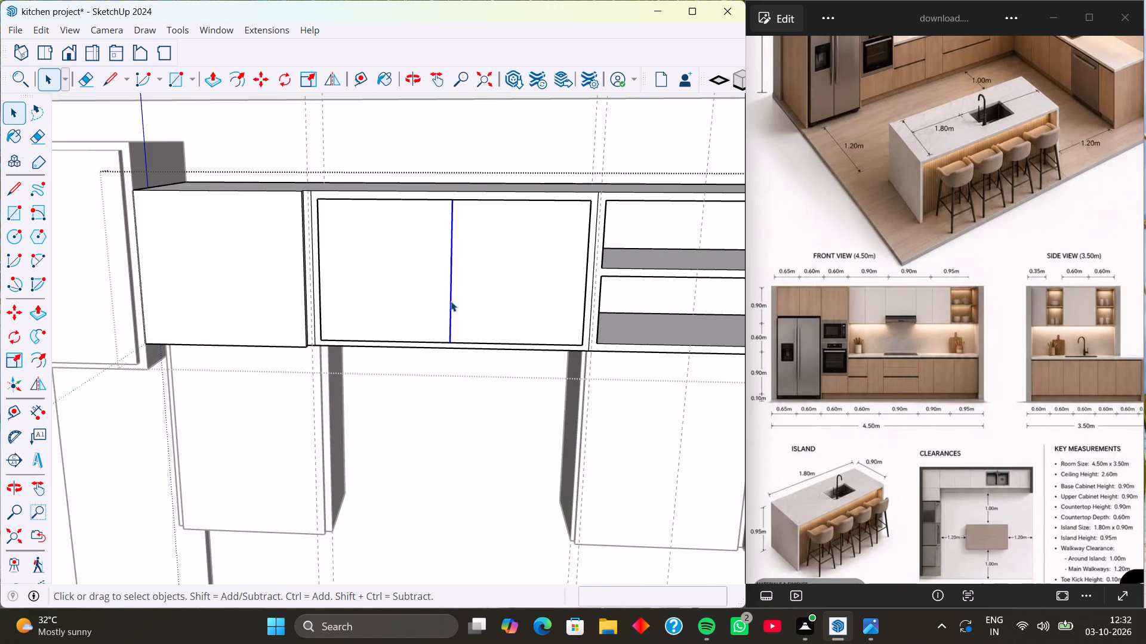
pyautogui.press('m')
pyautogui.click(448, 340)
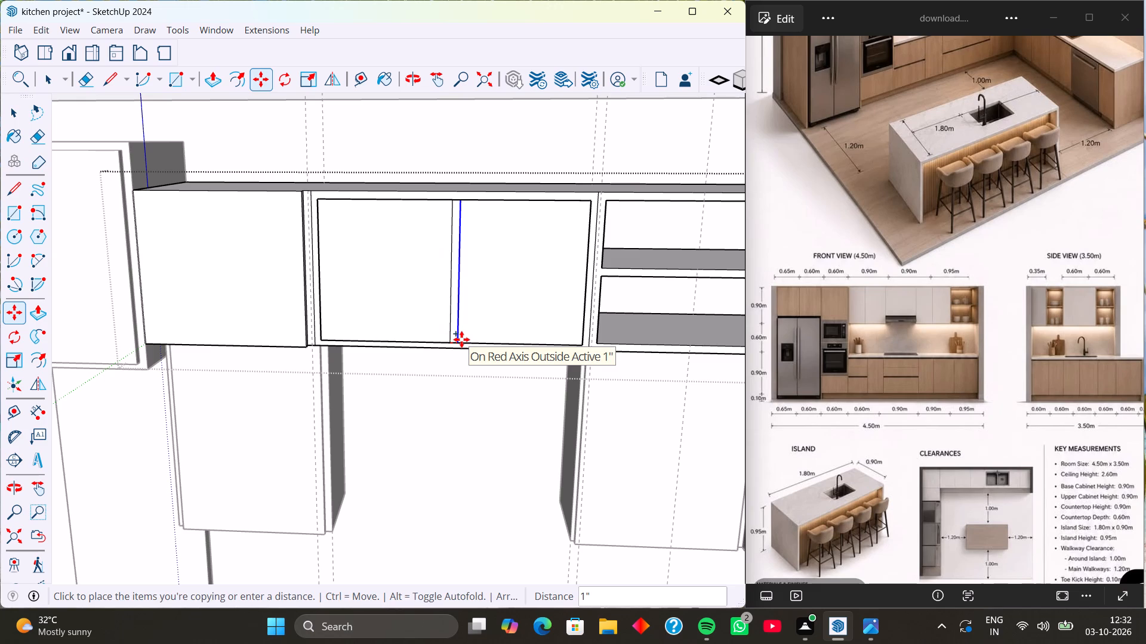
pyautogui.write('2mm')
pyautogui.press('Return')
# Copy the offset dividing line 4 mm back past the centre line to mark the other side of the door gap.
pyautogui.scroll(20, 419, 327)
pyautogui.scroll(9, 419, 327)
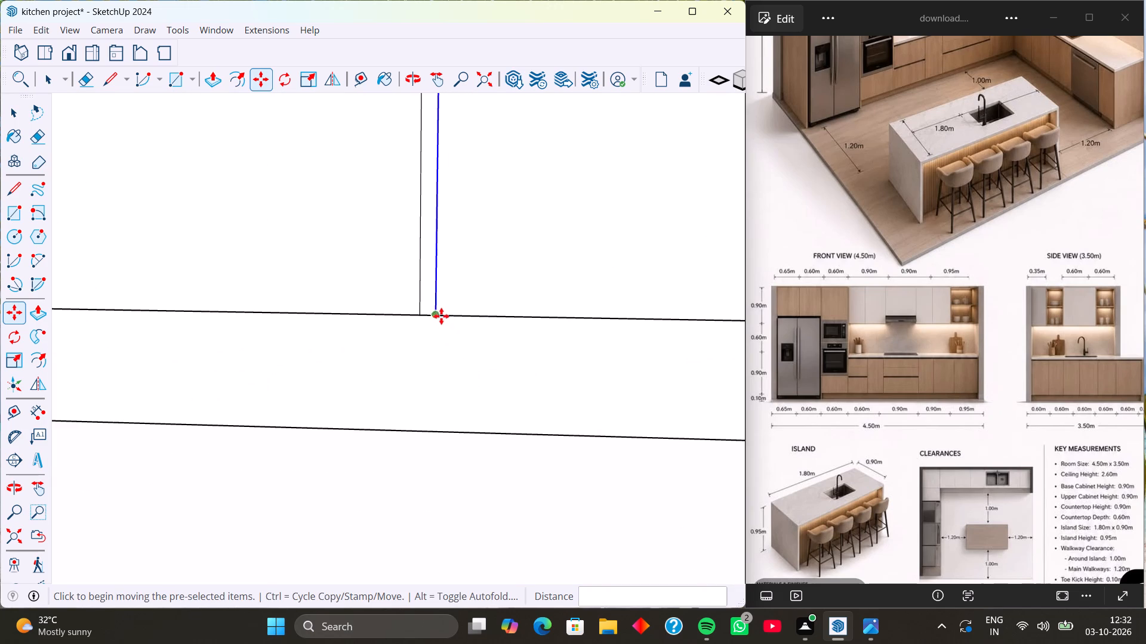
pyautogui.click(435, 314)
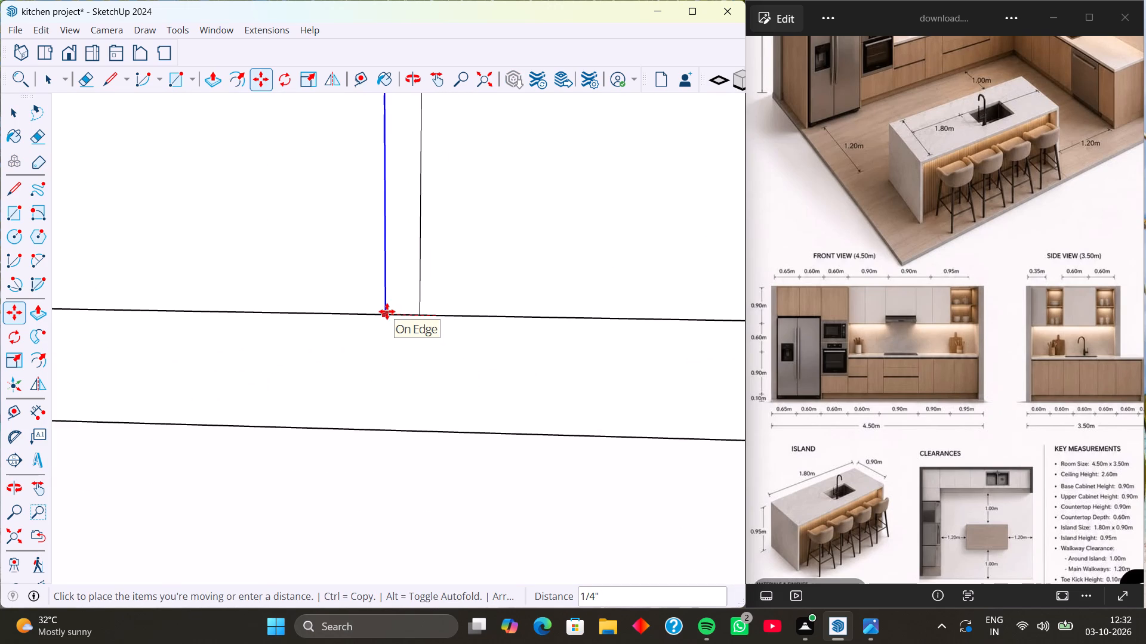
pyautogui.write('4mmm')
pyautogui.press('BackSpace')
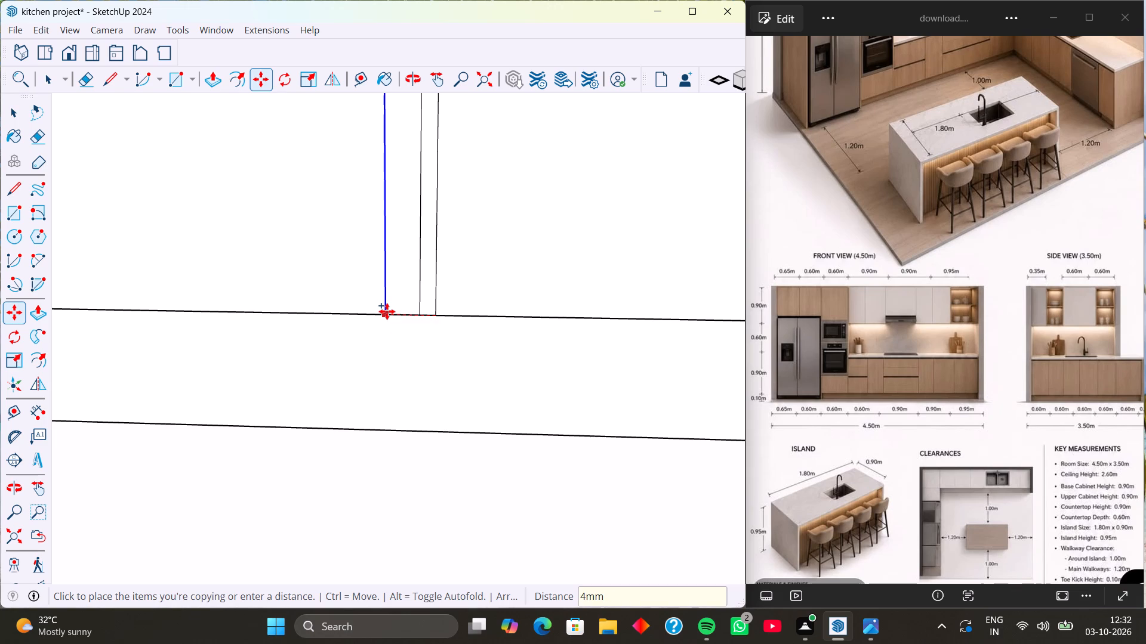
pyautogui.press('Return')
# Erase the original centre line between the two gap lines of the middle door panel.
pyautogui.press('e')
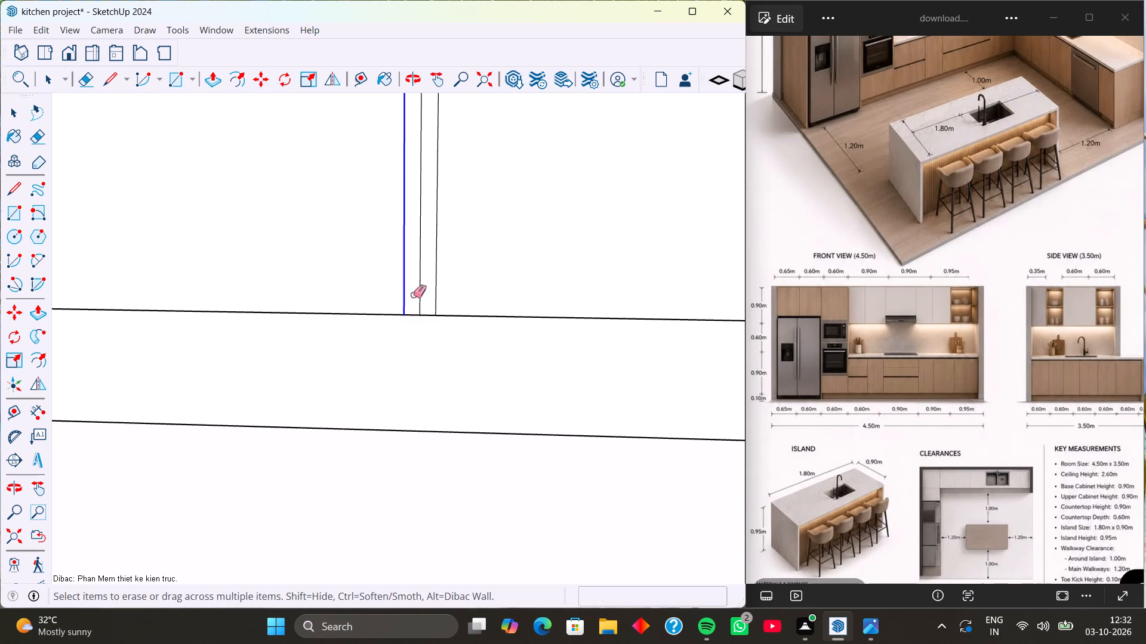
pyautogui.click(418, 294)
pyautogui.click(420, 274)
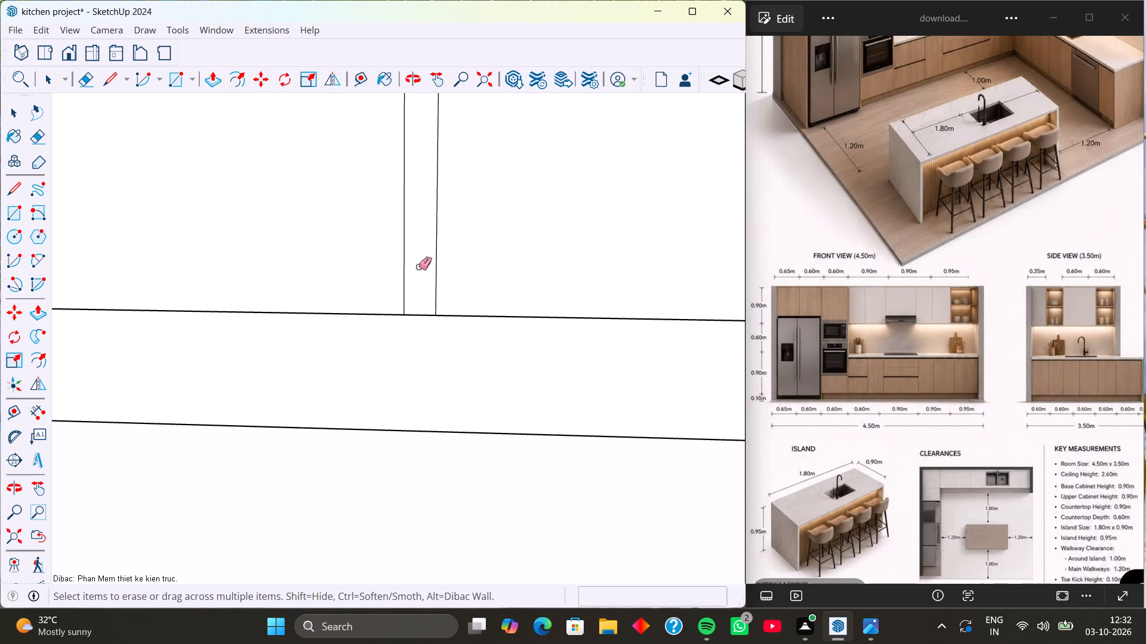
# Pull both door faces of the top cabinet's middle section out 0.5" and close the group.
pyautogui.scroll(-20, 411, 265)
pyautogui.scroll(-8, 411, 265)
pyautogui.scroll(-3, 486, 224)
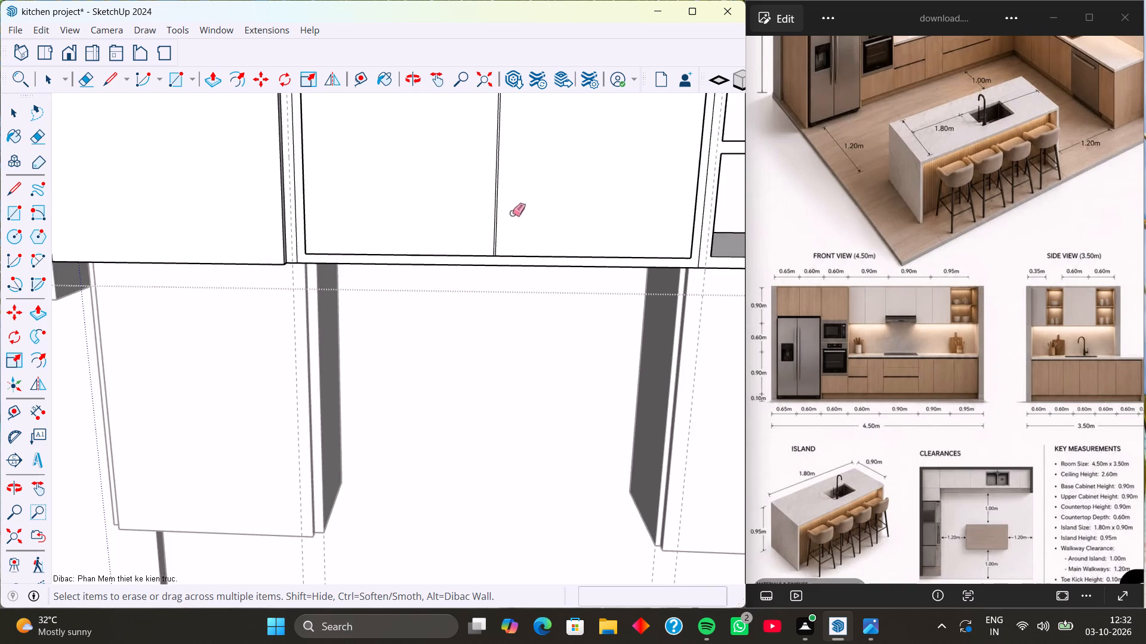
pyautogui.keyDown('shift'); pyautogui.moveTo(513, 188); pyautogui.dragTo(457, 364, button='middle'); pyautogui.keyUp('shift')
pyautogui.moveTo(486, 358); pyautogui.dragTo(526, 351, button='middle')
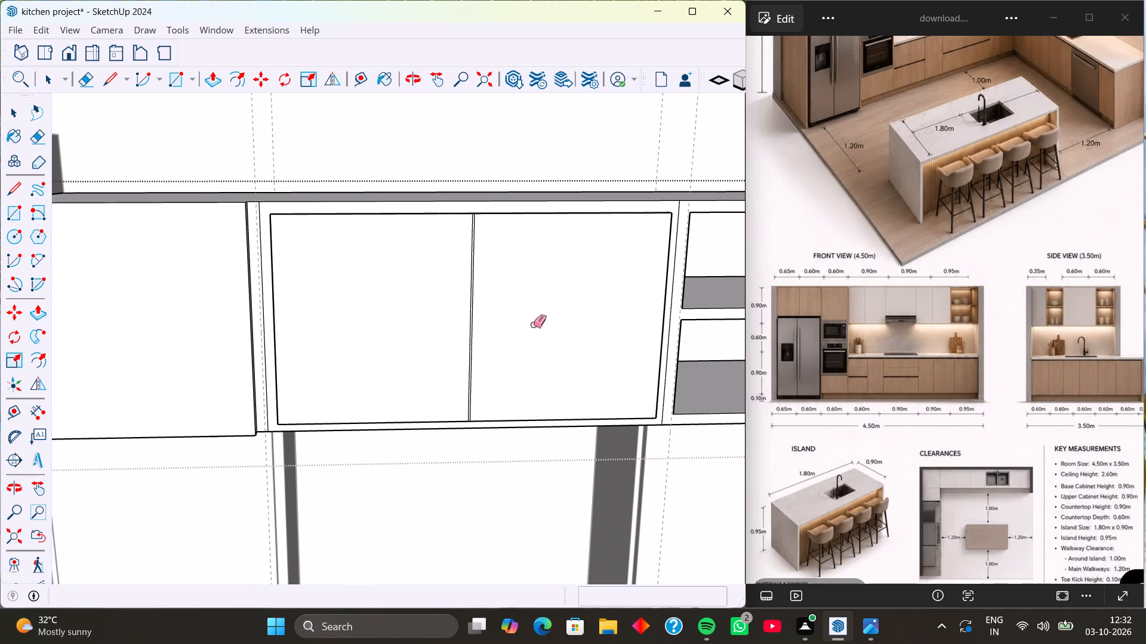
pyautogui.press('p')
pyautogui.click(535, 323)
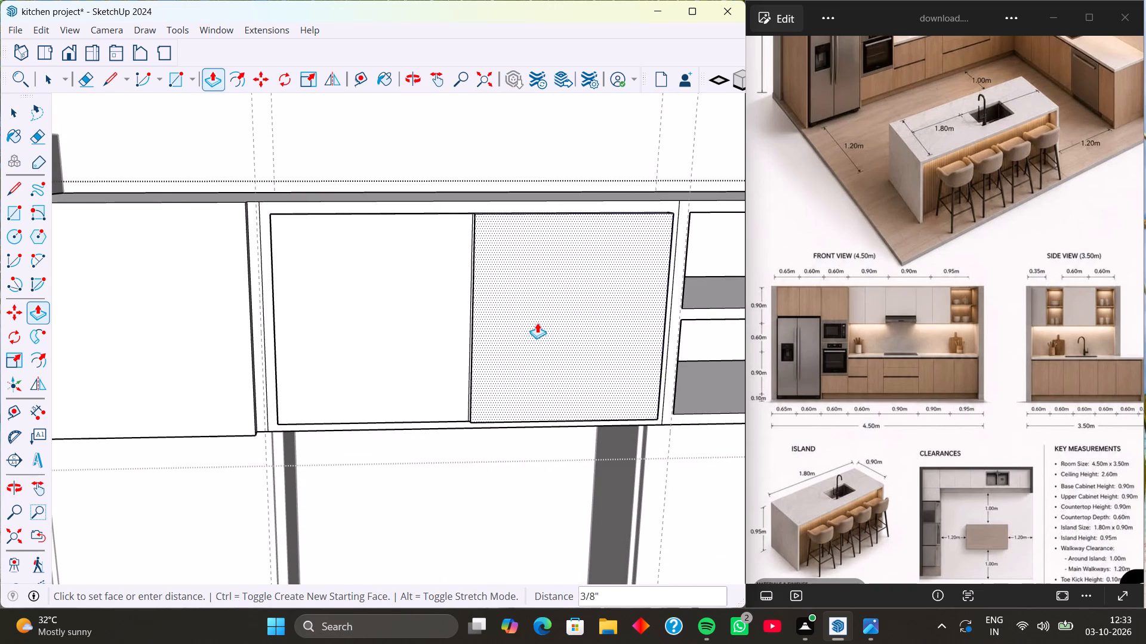
pyautogui.write('0.5')
pyautogui.press('Return')
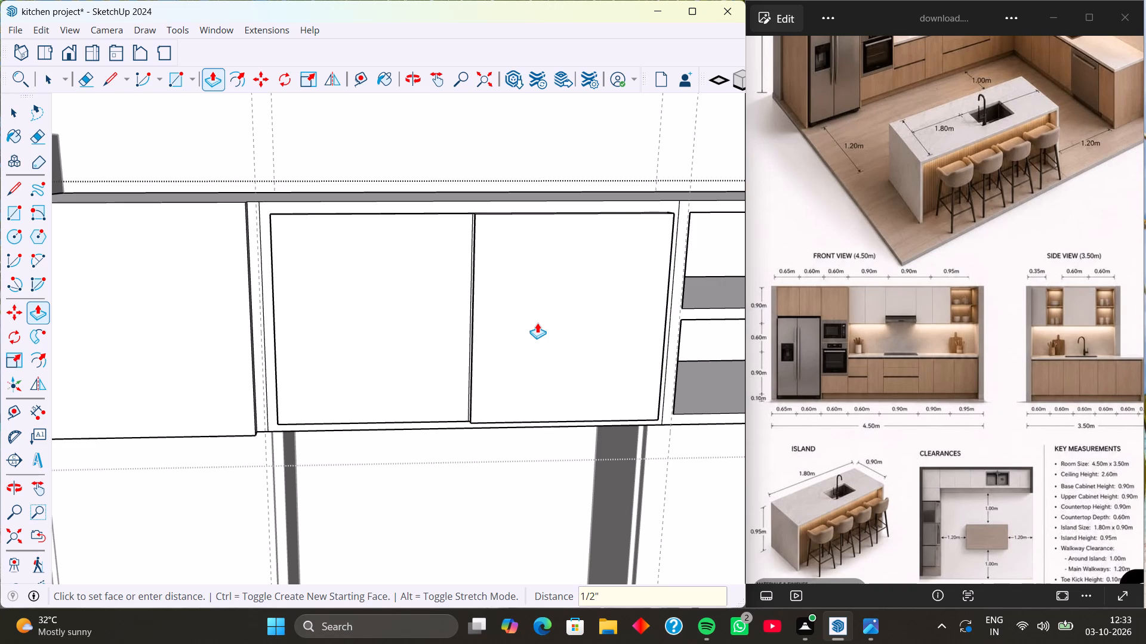
pyautogui.doubleClick(448, 320)
pyautogui.scroll(-5, 514, 300)
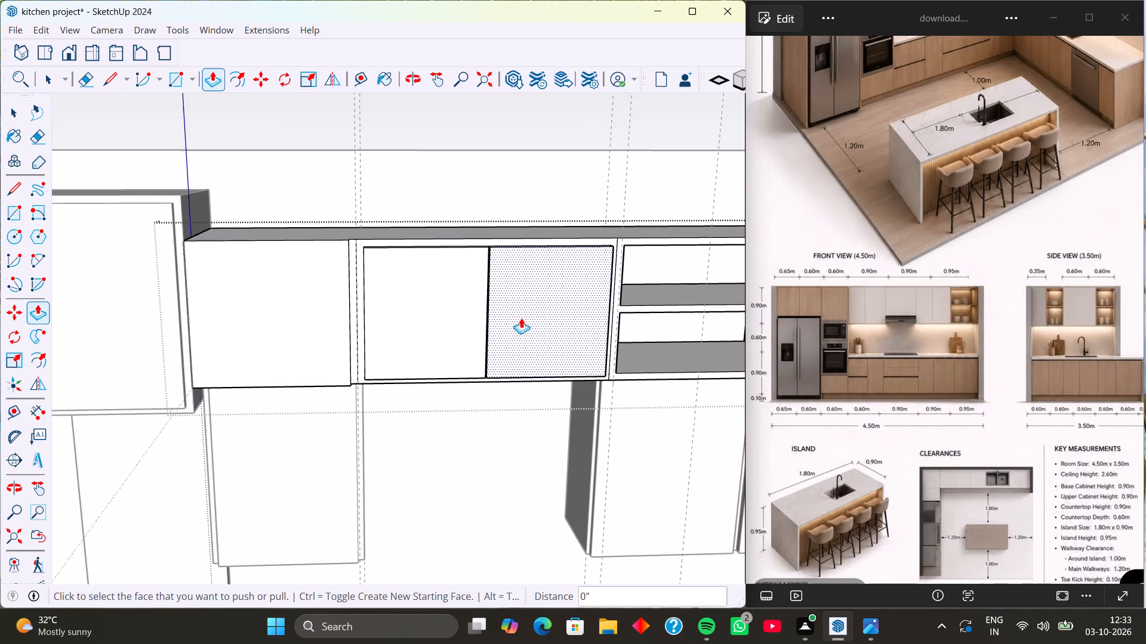
pyautogui.moveTo(534, 306); pyautogui.dragTo(515, 294, button='middle')
pyautogui.press('space')
pyautogui.scroll(-17, 543, 278)
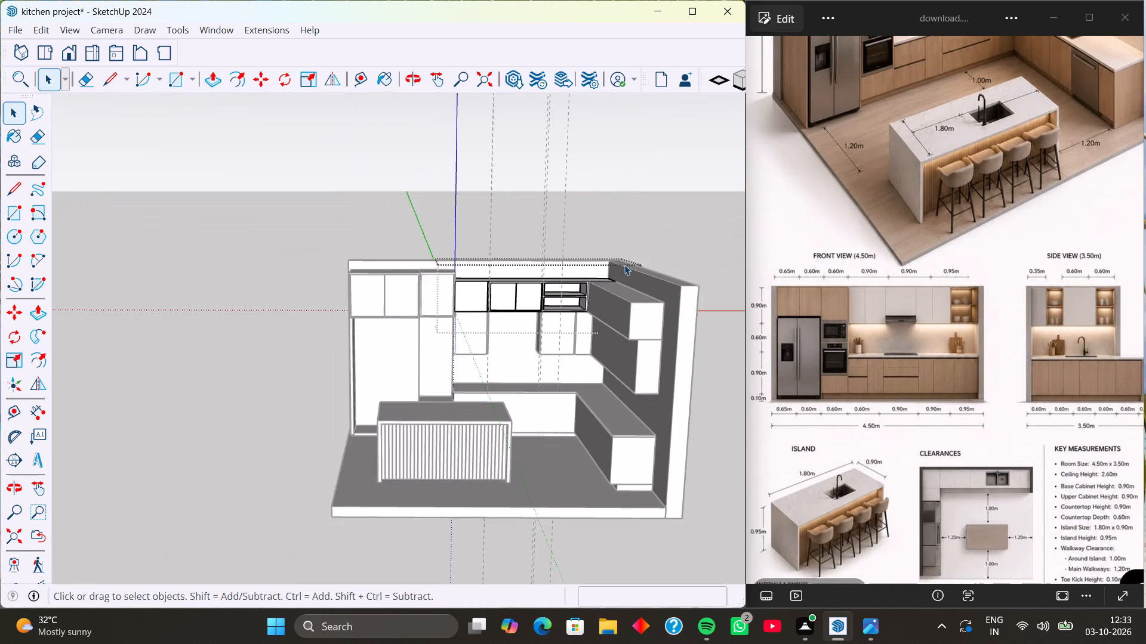
pyautogui.click(673, 231)
# Delete all construction guides from the kitchen model.
pyautogui.moveTo(624, 314); pyautogui.dragTo(656, 397, button='middle')
pyautogui.moveTo(615, 323); pyautogui.dragTo(651, 343, button='middle')
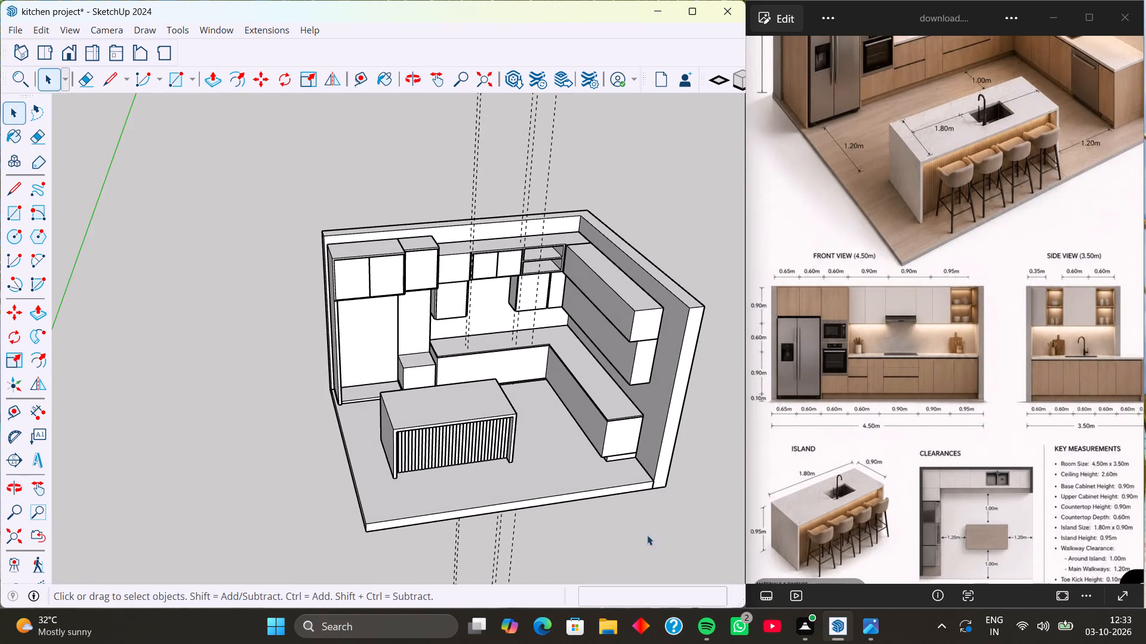
pyautogui.moveTo(633, 442); pyautogui.dragTo(529, 404, button='middle')
pyautogui.moveTo(613, 437); pyautogui.dragTo(646, 410, button='middle')
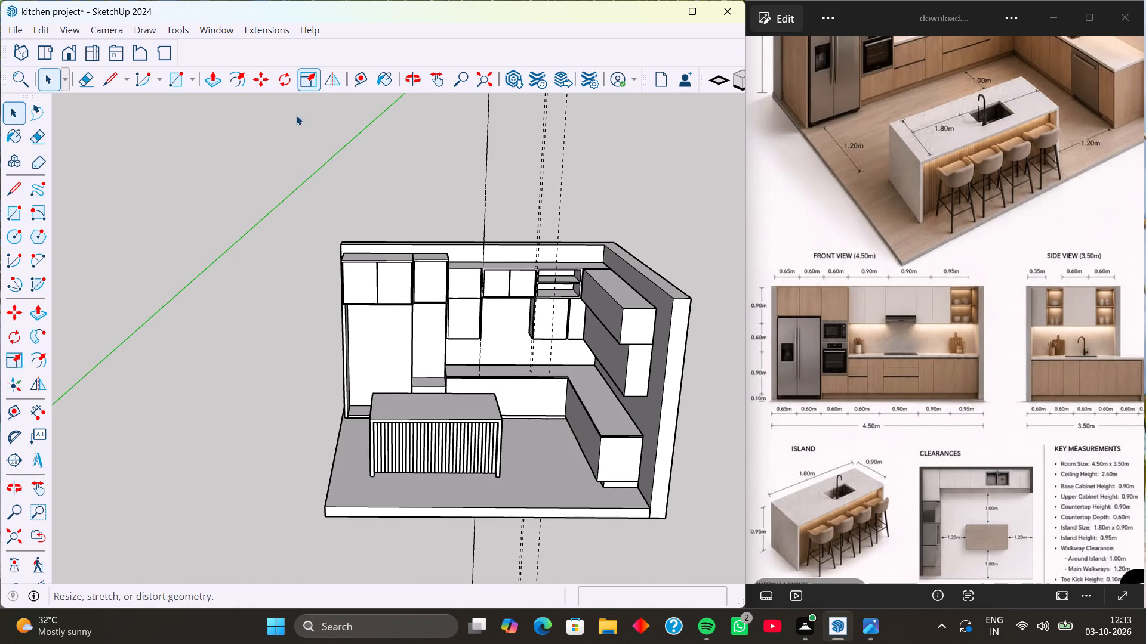
pyautogui.click(44, 26)
pyautogui.click(124, 182)
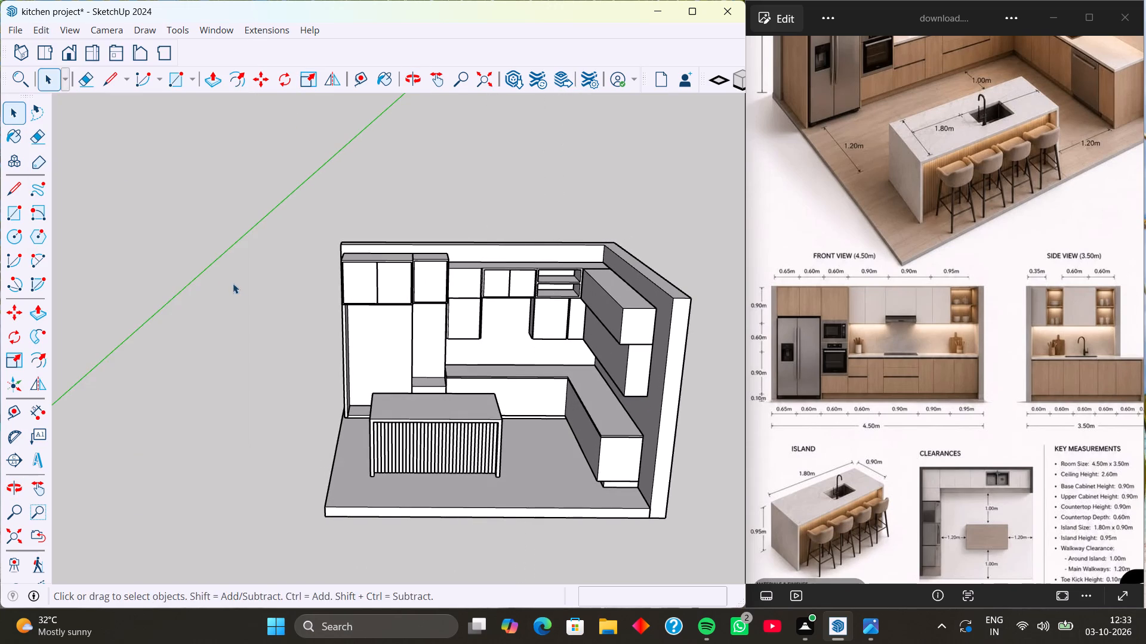
# Examine the whole kitchen from several angles, then the back wall's upper cabinets up close.
pyautogui.moveTo(230, 284); pyautogui.dragTo(449, 340, button='middle')
pyautogui.moveTo(301, 342); pyautogui.dragTo(411, 343, button='middle')
pyautogui.moveTo(403, 348); pyautogui.dragTo(252, 309, button='middle')
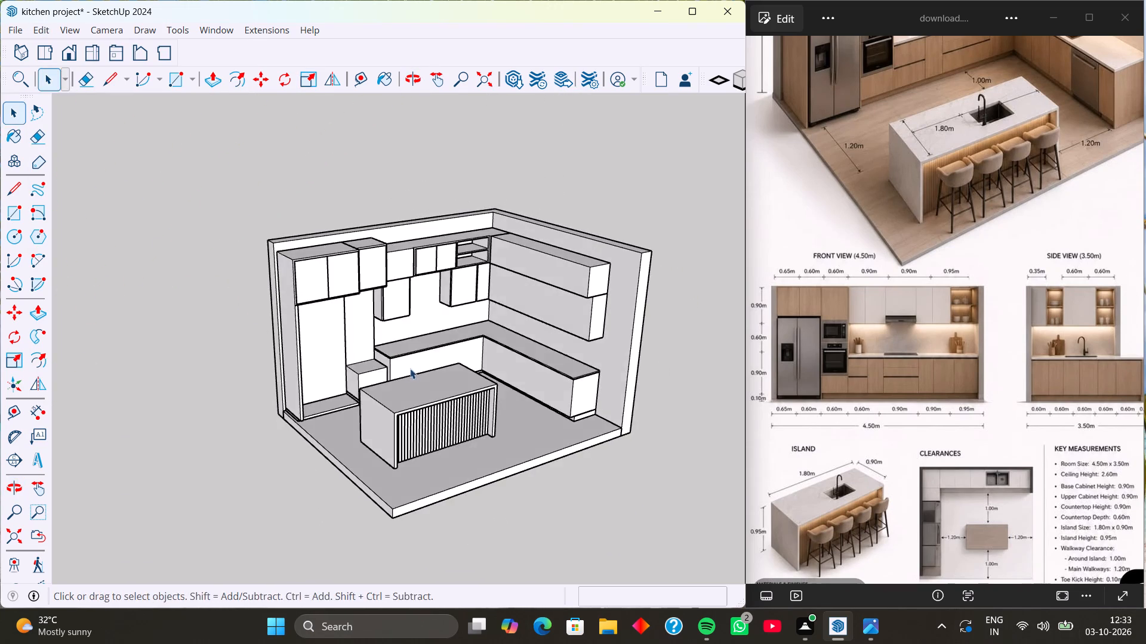
pyautogui.moveTo(411, 369); pyautogui.dragTo(312, 333, button='middle')
pyautogui.moveTo(429, 360); pyautogui.dragTo(349, 359, button='middle')
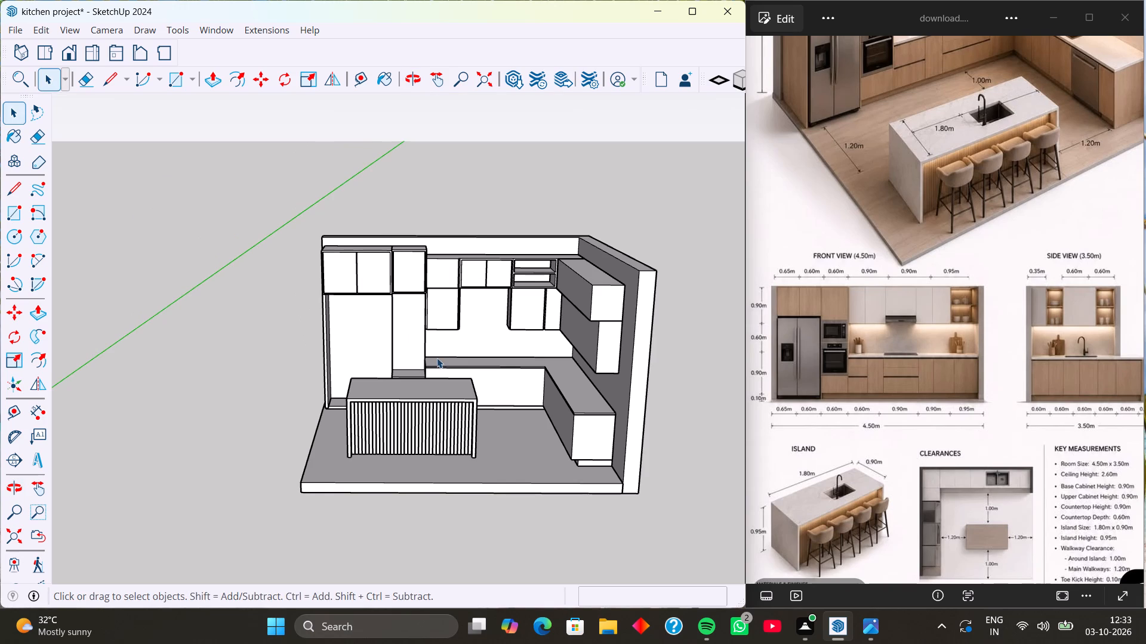
pyautogui.moveTo(484, 341); pyautogui.dragTo(443, 335, button='middle')
pyautogui.scroll(8, 524, 310)
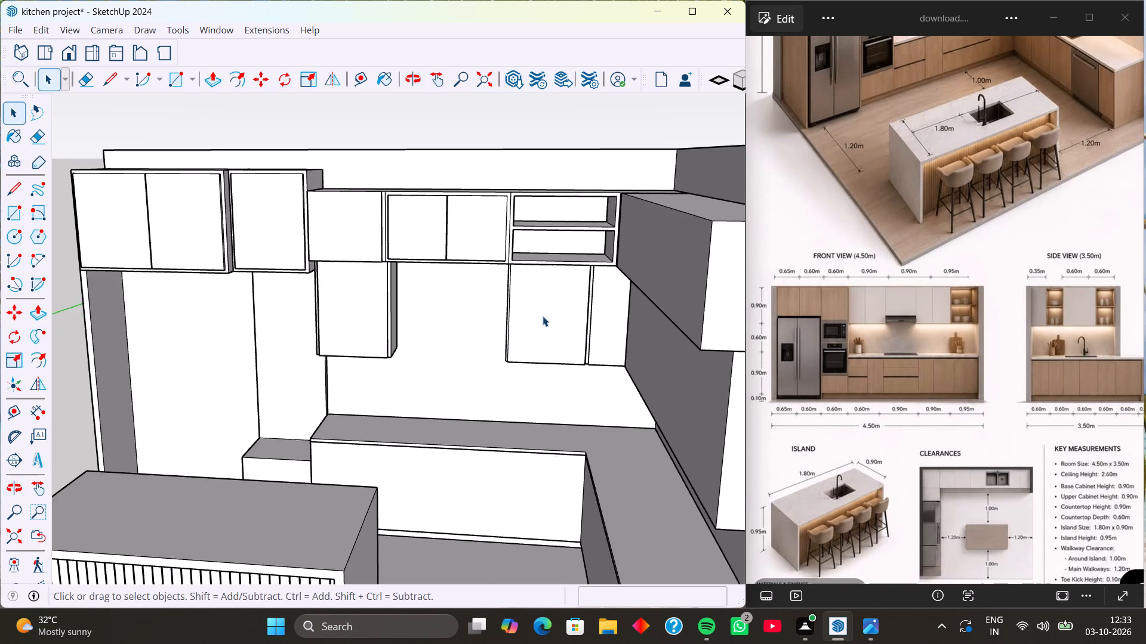
pyautogui.moveTo(543, 316); pyautogui.dragTo(526, 295, button='middle')
pyautogui.scroll(7, 578, 315)
# Open the upper cabinets below the top cabinet for editing and examine the door front beneath the open shelves.
pyautogui.tripleClick(569, 320)
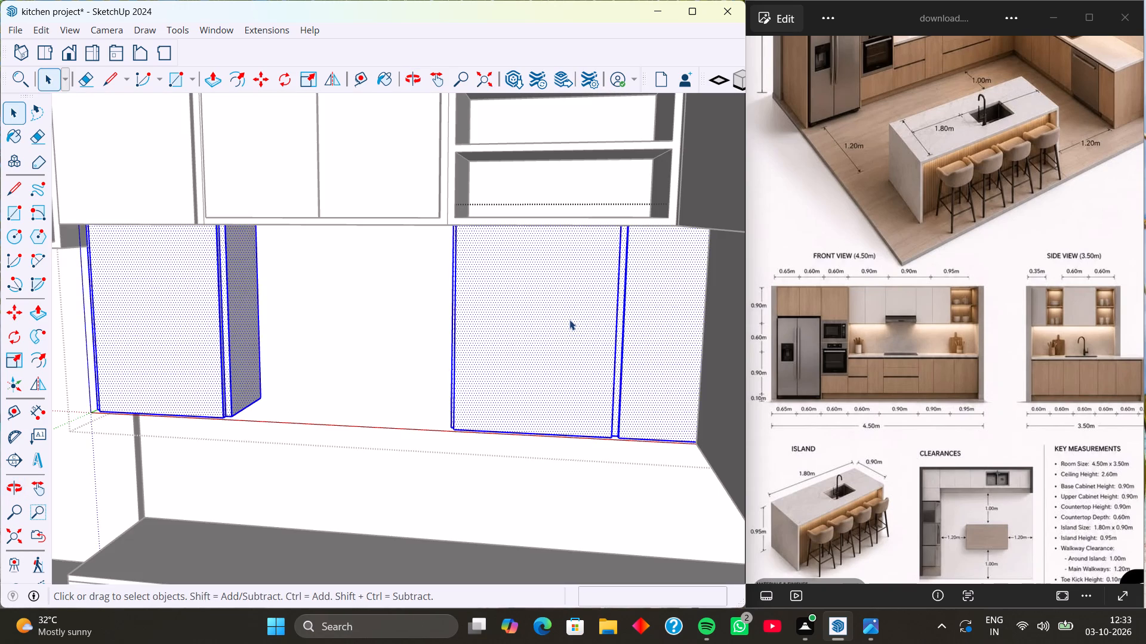
pyautogui.click(568, 324)
pyautogui.moveTo(554, 340); pyautogui.dragTo(571, 339, button='middle')
pyautogui.scroll(1, 571, 339)
pyautogui.middleClick(571, 339)
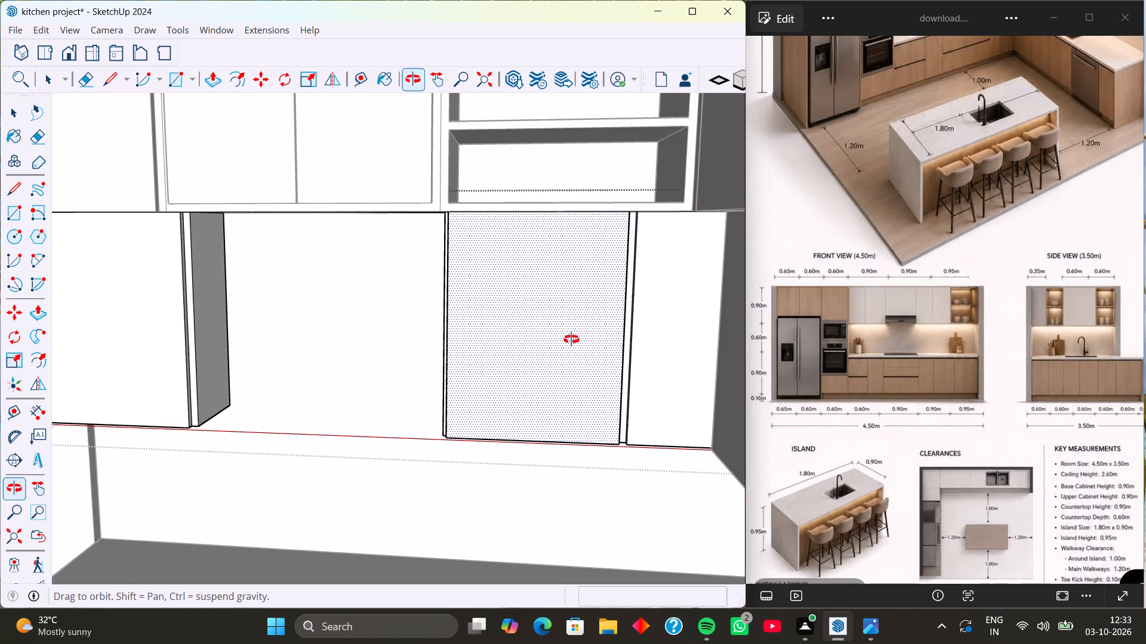
pyautogui.moveTo(568, 340); pyautogui.dragTo(567, 333, button='middle')
pyautogui.scroll(3, 573, 327)
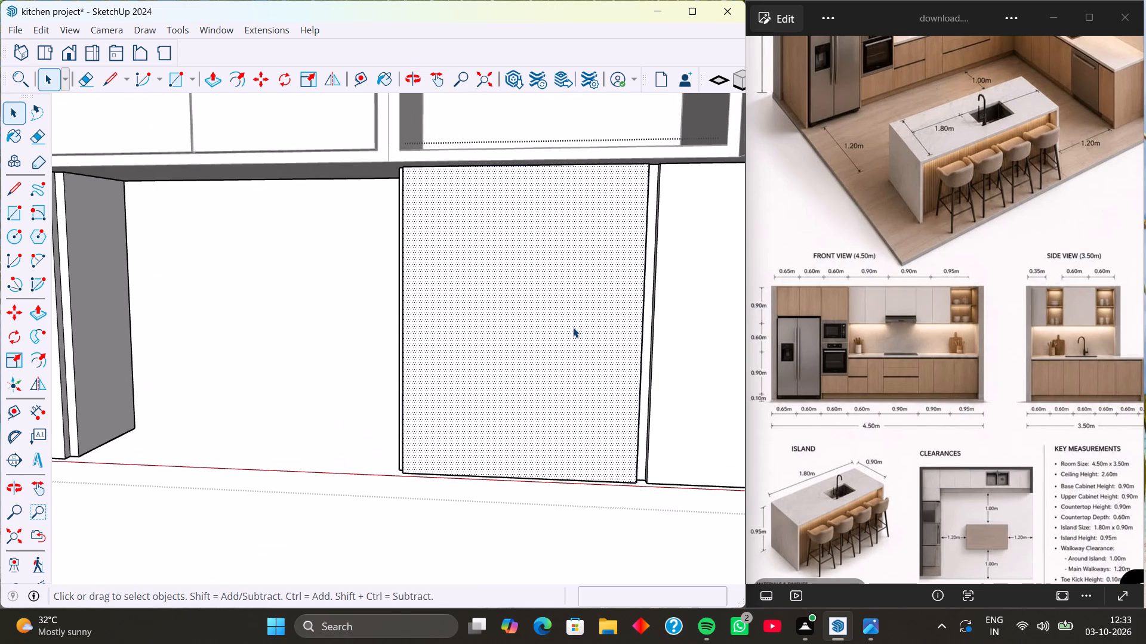
pyautogui.moveTo(573, 327); pyautogui.dragTo(615, 308, button='middle')
pyautogui.scroll(-2, 537, 332)
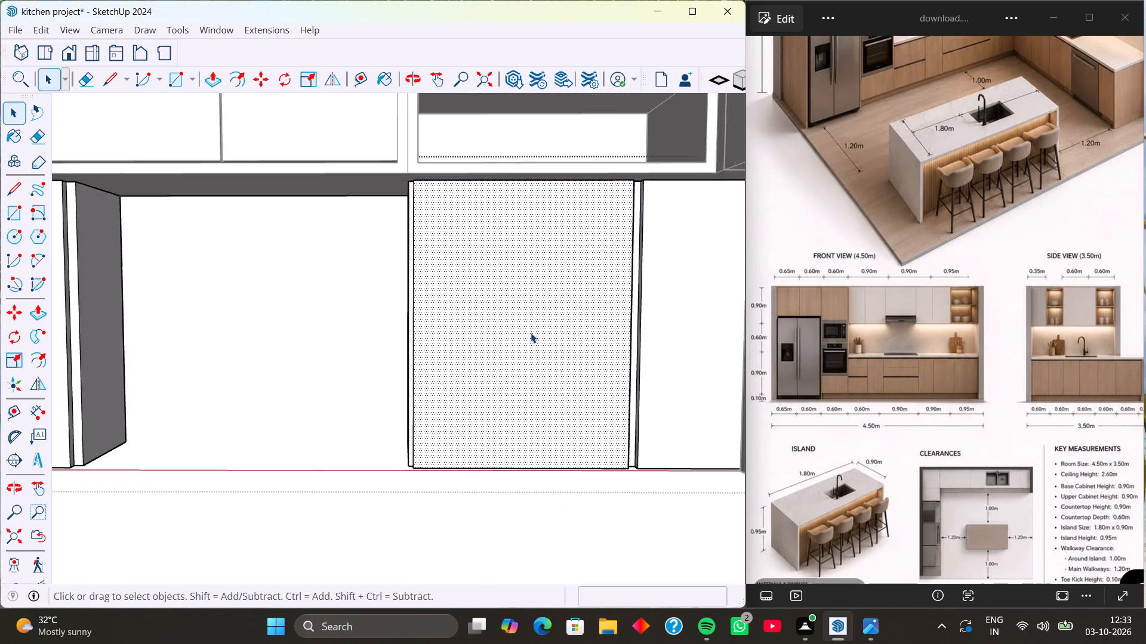
pyautogui.scroll(-6, 531, 333)
pyautogui.keyDown('shift'); pyautogui.moveTo(520, 315); pyautogui.dragTo(416, 315, button='middle'); pyautogui.keyUp('shift')
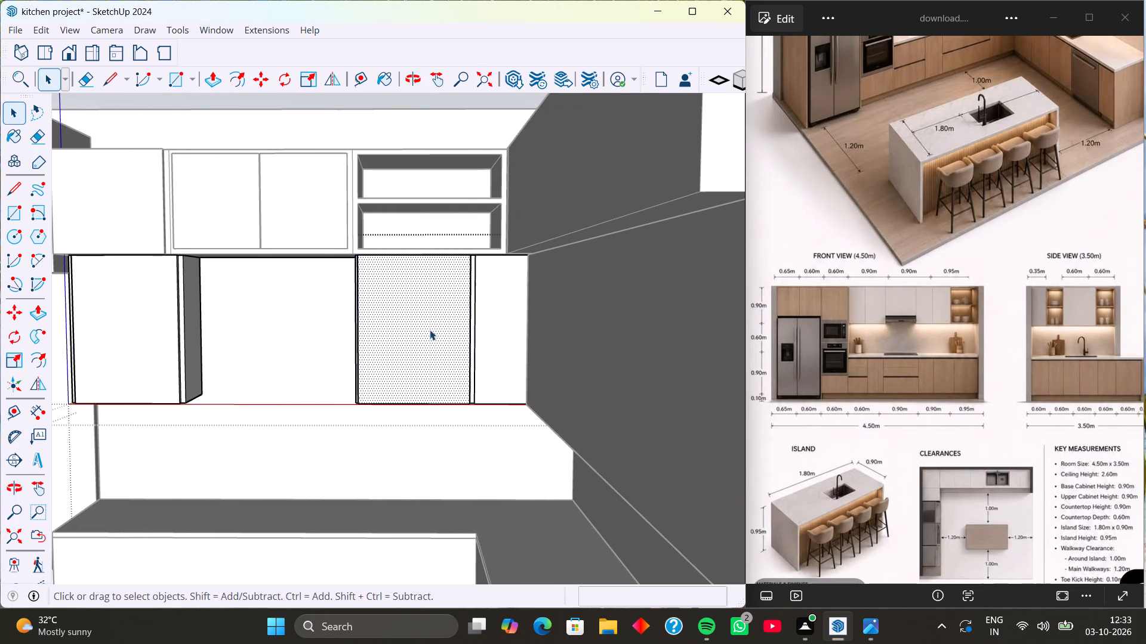
pyautogui.middleClick(430, 330)
pyautogui.moveTo(430, 330); pyautogui.dragTo(438, 329, button='middle')
# Pull the narrow strip between the door front and the wall-side panel out 1" and erase its seam edges.
pyautogui.scroll(11, 484, 329)
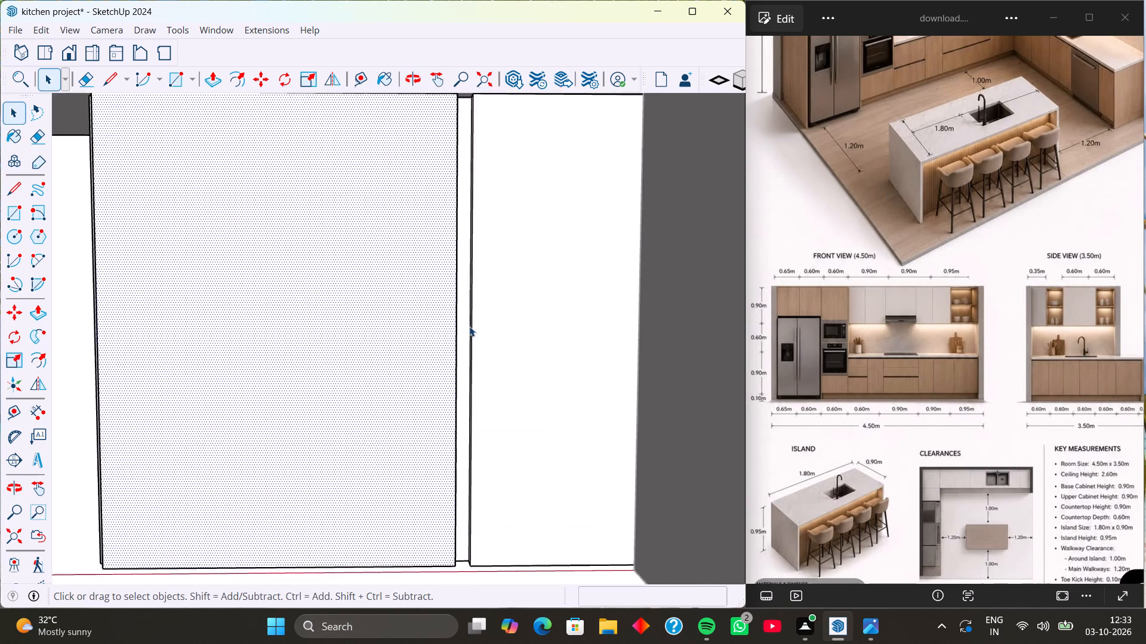
pyautogui.scroll(1, 469, 326)
pyautogui.moveTo(486, 333); pyautogui.dragTo(437, 330, button='middle')
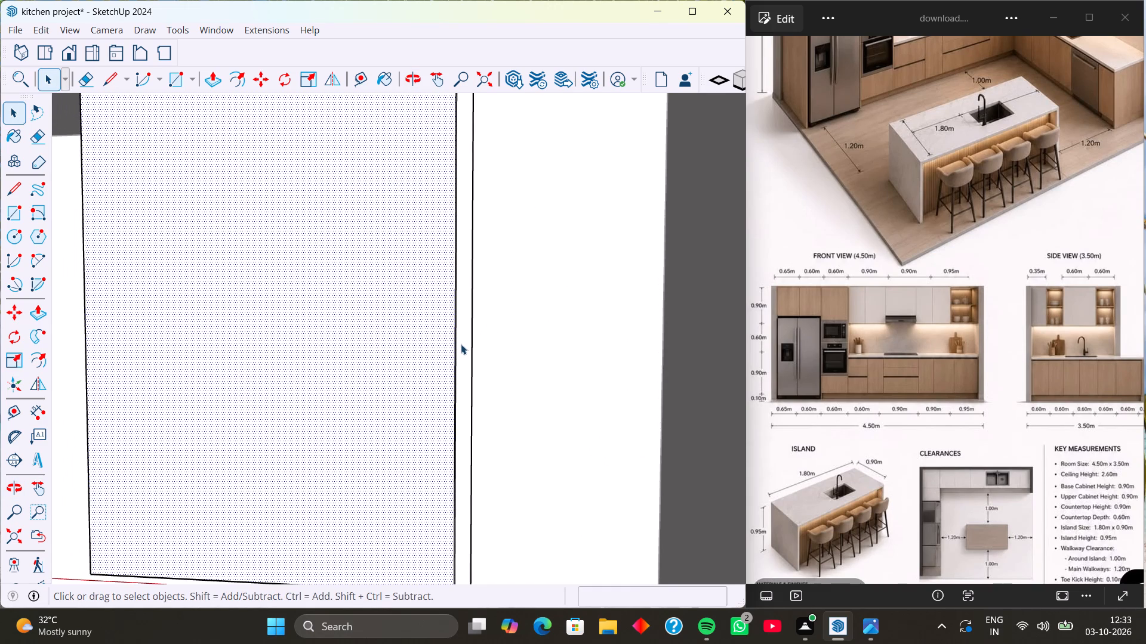
pyautogui.press('p')
pyautogui.press('space')
pyautogui.click(461, 344)
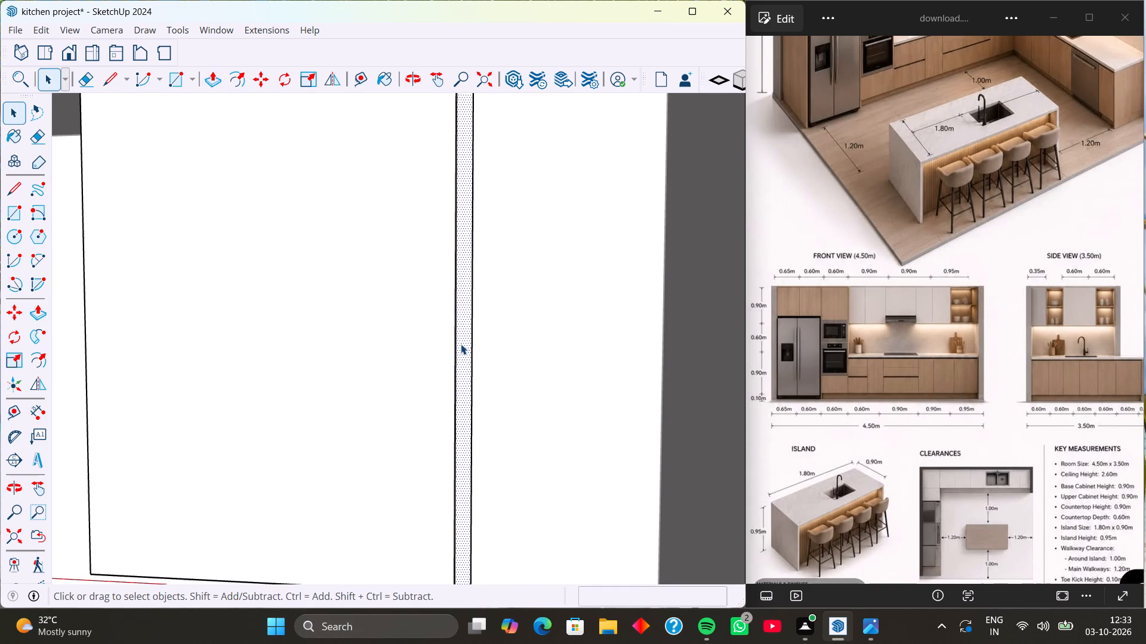
pyautogui.press('p')
pyautogui.click(461, 344)
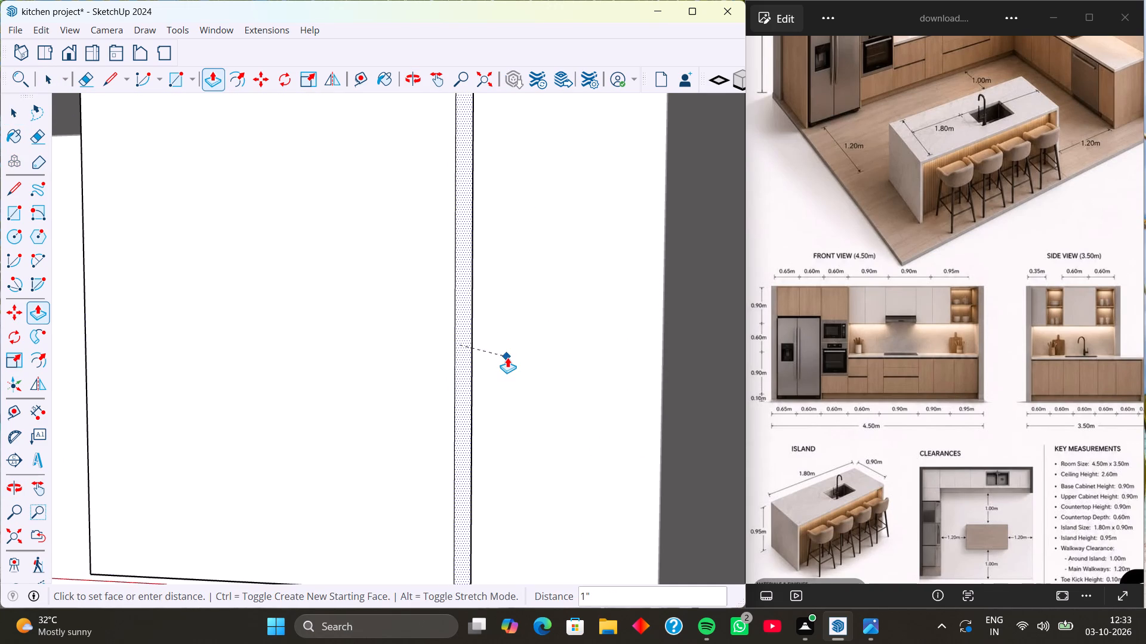
pyautogui.click(515, 358)
pyautogui.scroll(-3, 412, 349)
pyautogui.moveTo(412, 360); pyautogui.dragTo(418, 360, button='middle')
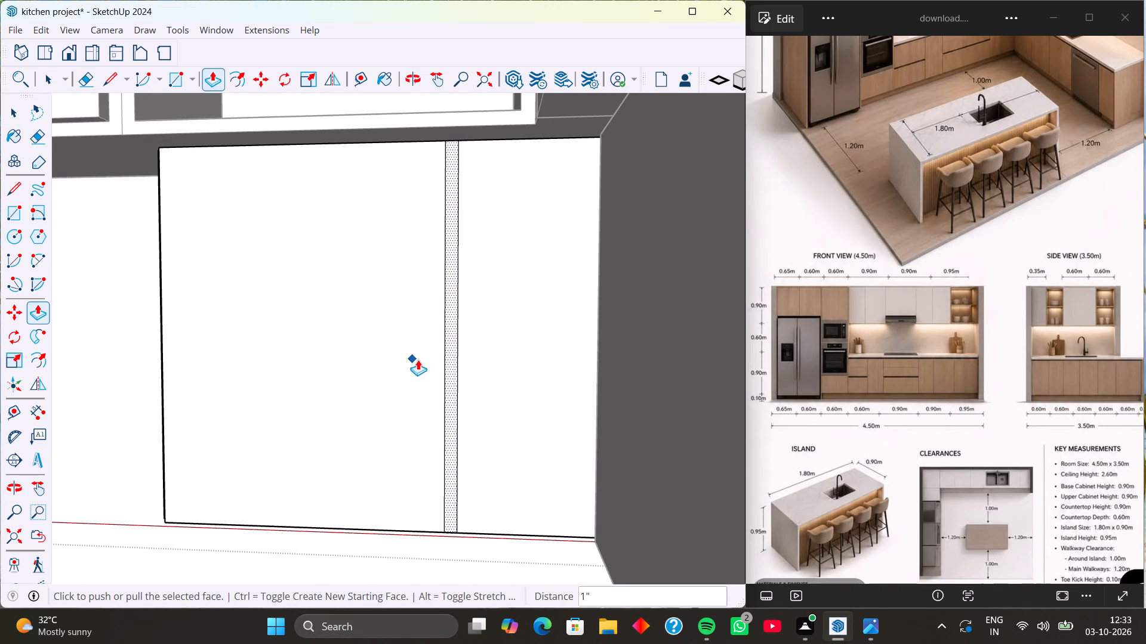
pyautogui.press('e')
pyautogui.moveTo(418, 360); pyautogui.dragTo(471, 357)
pyautogui.scroll(-4, 350, 350)
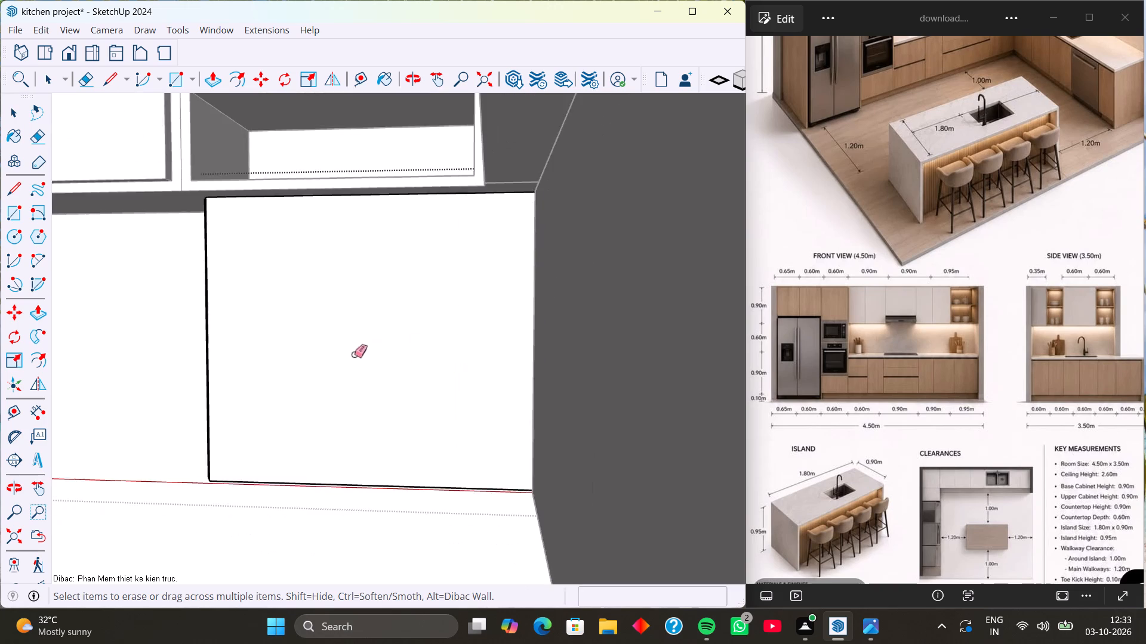
# Pull the narrow strip along the door front's other side out 1" and erase its remaining seam edge.
pyautogui.moveTo(355, 354); pyautogui.dragTo(458, 341, button='middle')
pyautogui.moveTo(242, 310); pyautogui.dragTo(327, 327, button='middle')
pyautogui.scroll(4, 235, 344)
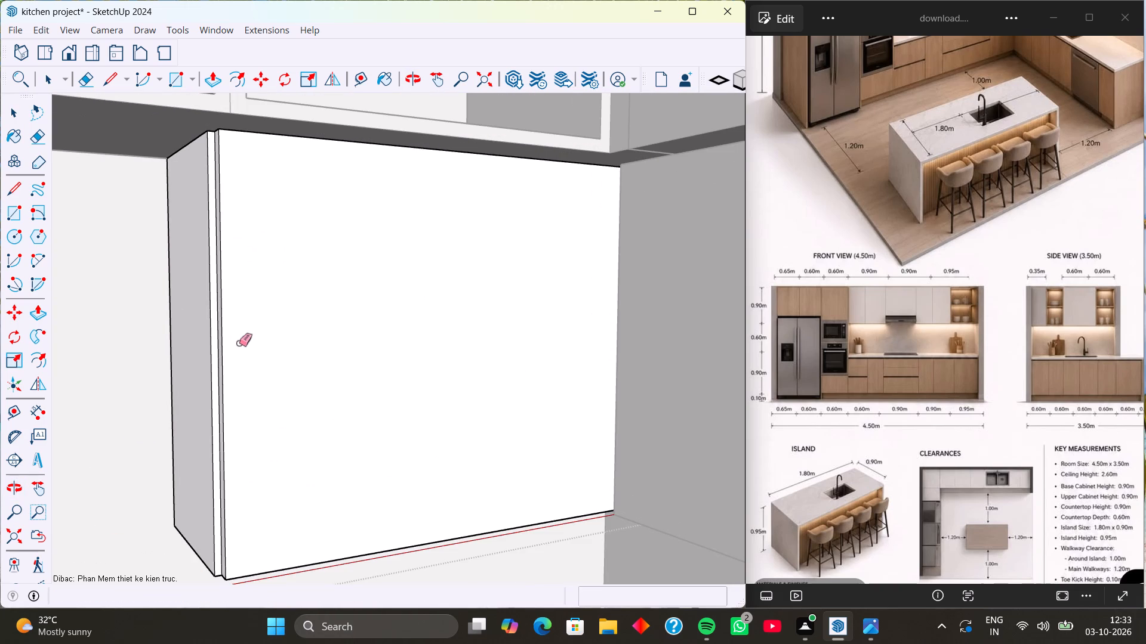
pyautogui.press('p')
pyautogui.scroll(7, 228, 360)
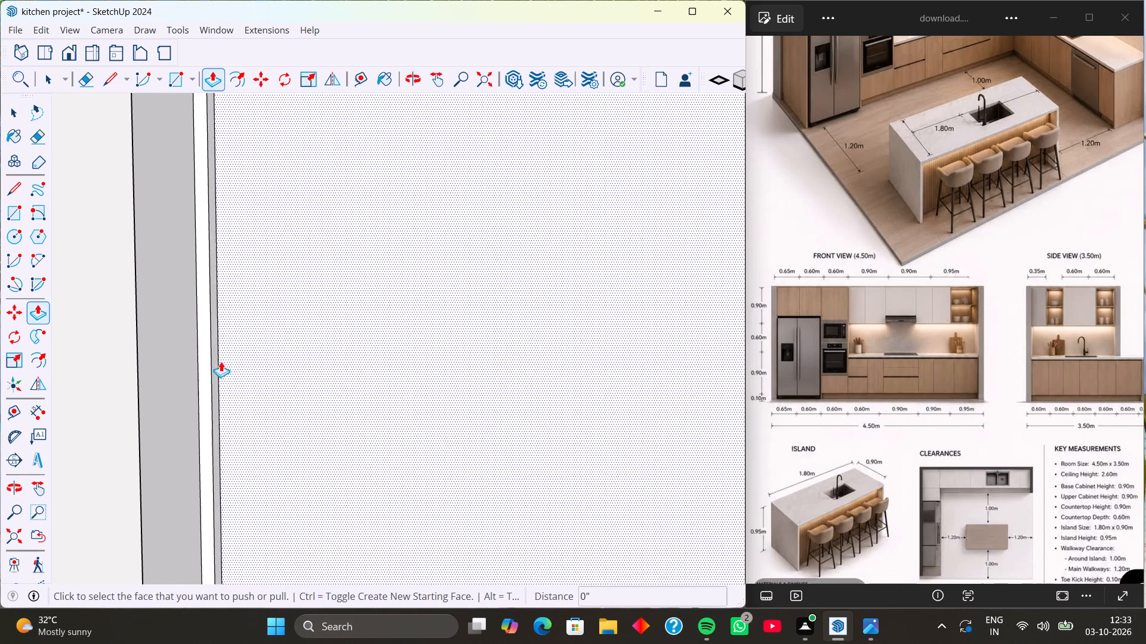
pyautogui.click(208, 363)
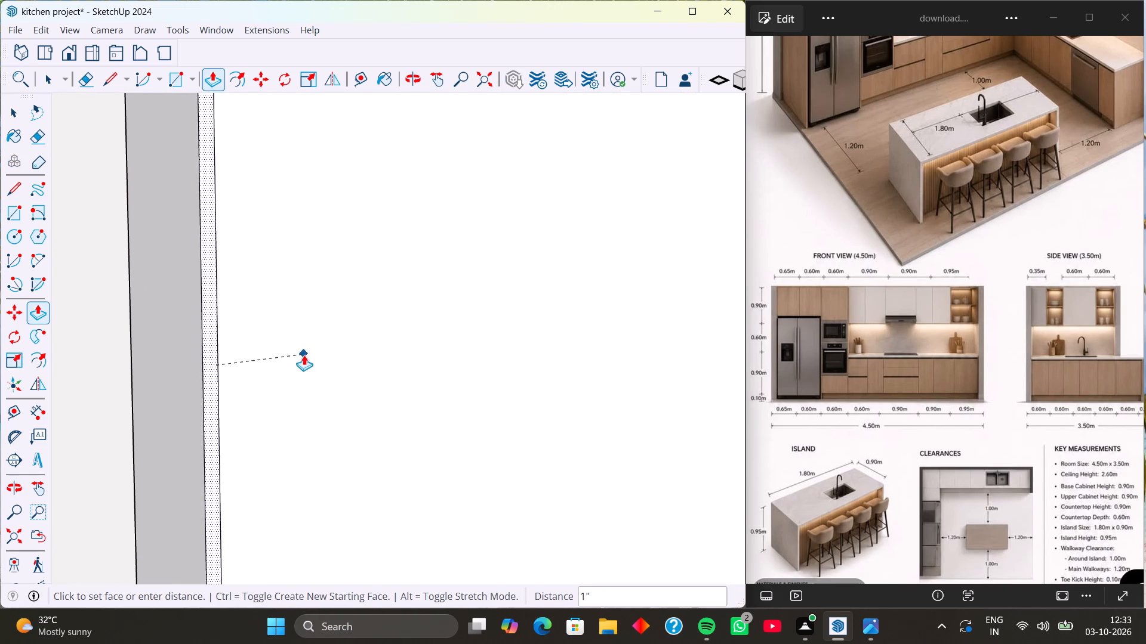
pyautogui.click(304, 355)
pyautogui.moveTo(286, 354); pyautogui.dragTo(204, 357, button='middle')
pyautogui.press('e')
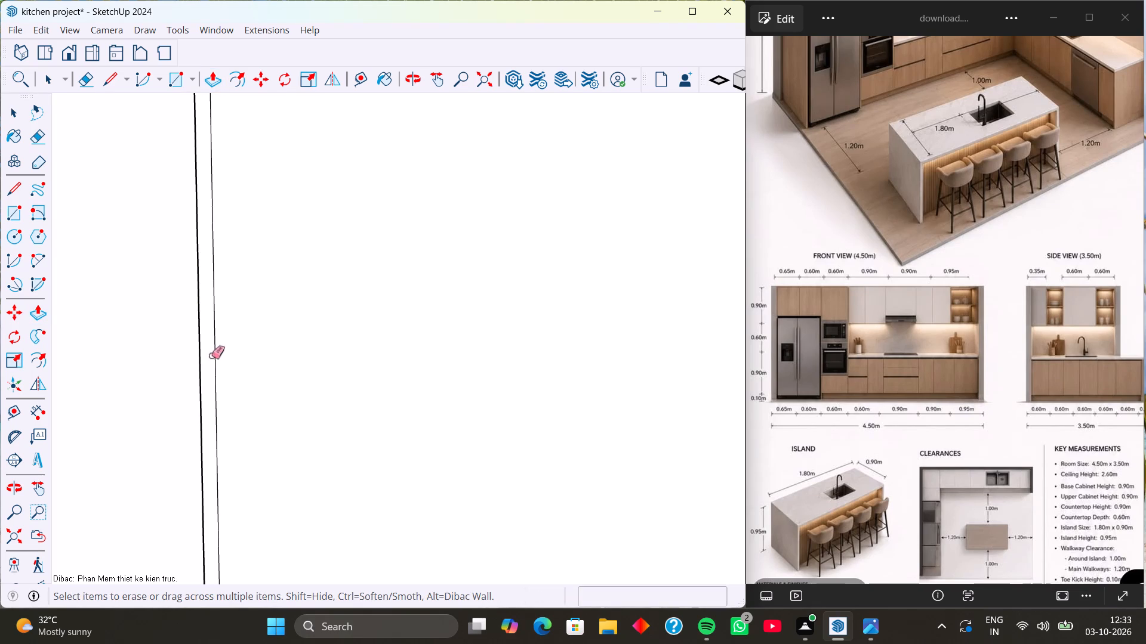
pyautogui.moveTo(211, 355); pyautogui.dragTo(233, 356)
pyautogui.scroll(-11, 247, 351)
pyautogui.scroll(-1, 399, 357)
pyautogui.moveTo(427, 365); pyautogui.dragTo(362, 359, button='middle')
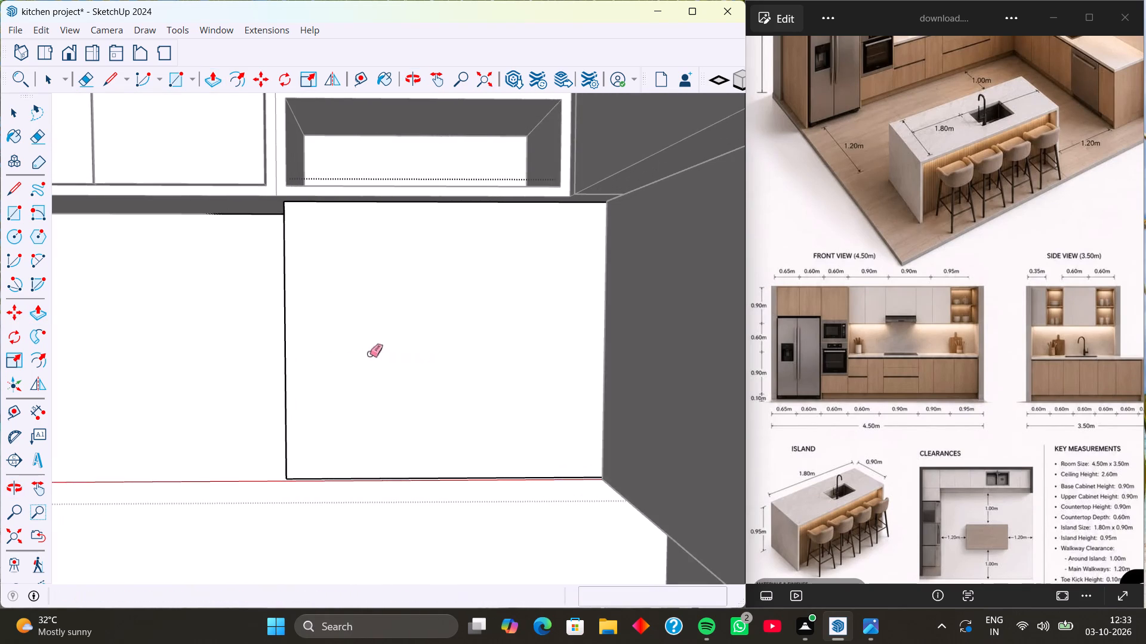
# Draw a rectangle about 2' 11 1/16" by 2' 6 5/8" over the full cabinet front beneath the open shelves.
pyautogui.moveTo(369, 354); pyautogui.dragTo(340, 357, button='middle')
pyautogui.press('r')
pyautogui.scroll(3, 281, 223)
pyautogui.click(286, 198)
pyautogui.scroll(-4, 490, 404)
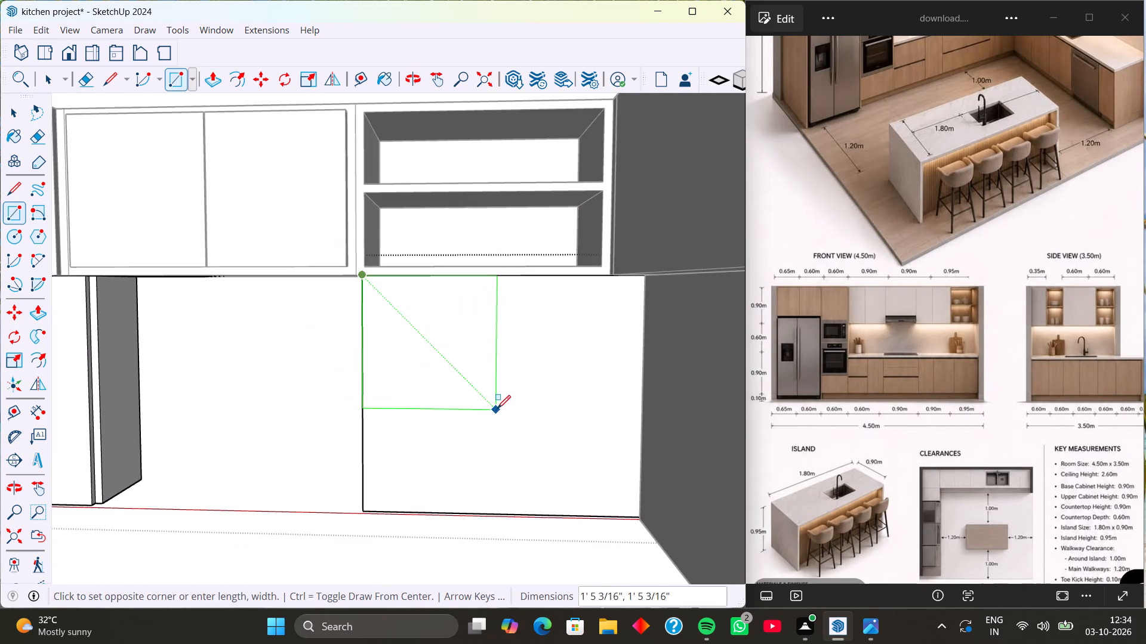
pyautogui.scroll(-3, 497, 408)
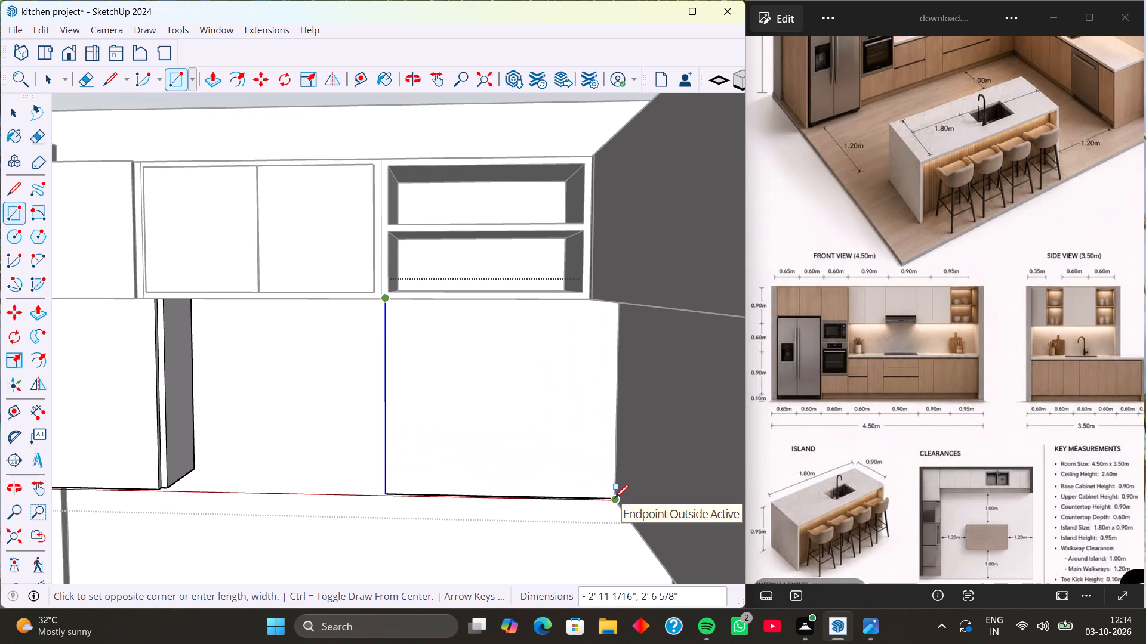
pyautogui.click(615, 498)
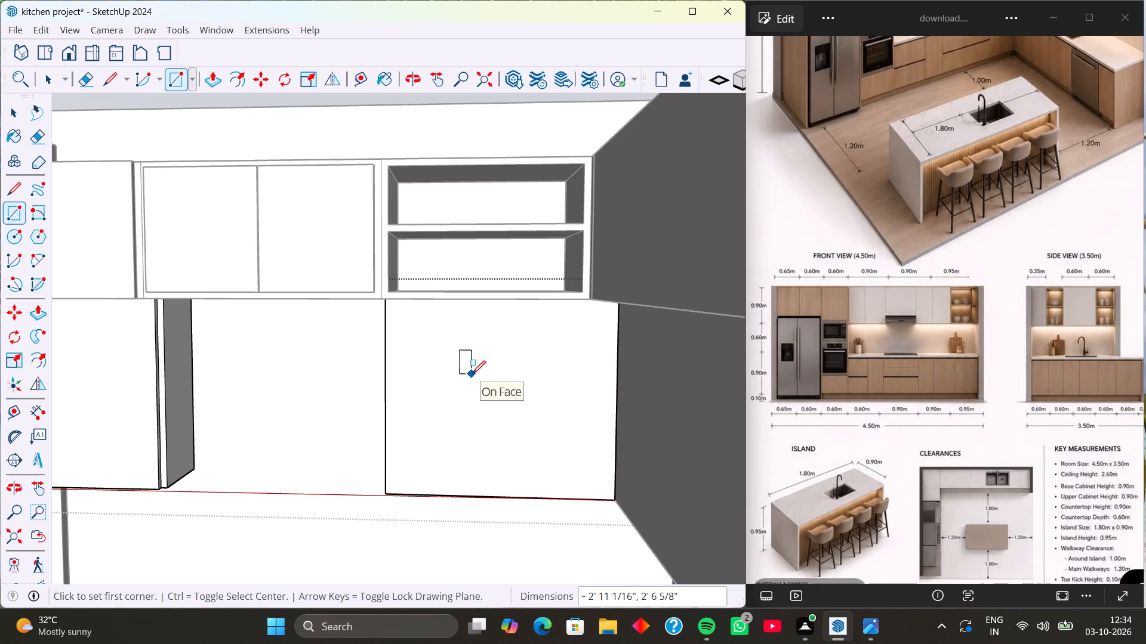
# Offset the cabinet front's outline inward by 1" to form a frame.
pyautogui.press('f')
pyautogui.click(472, 374)
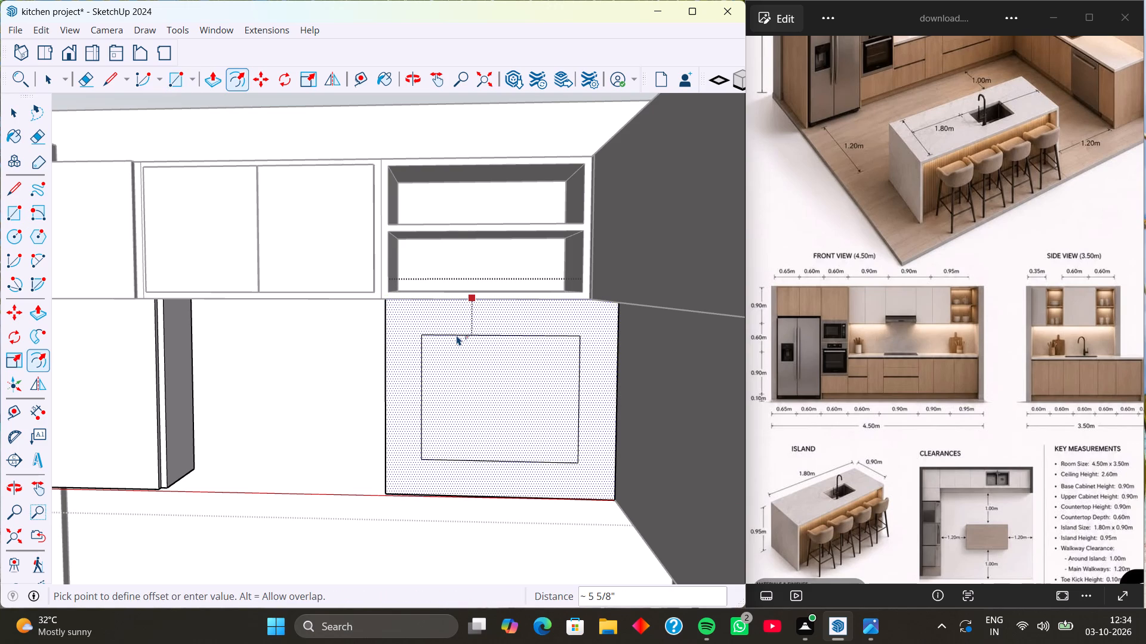
pyautogui.press('2')
pyautogui.press('Return')
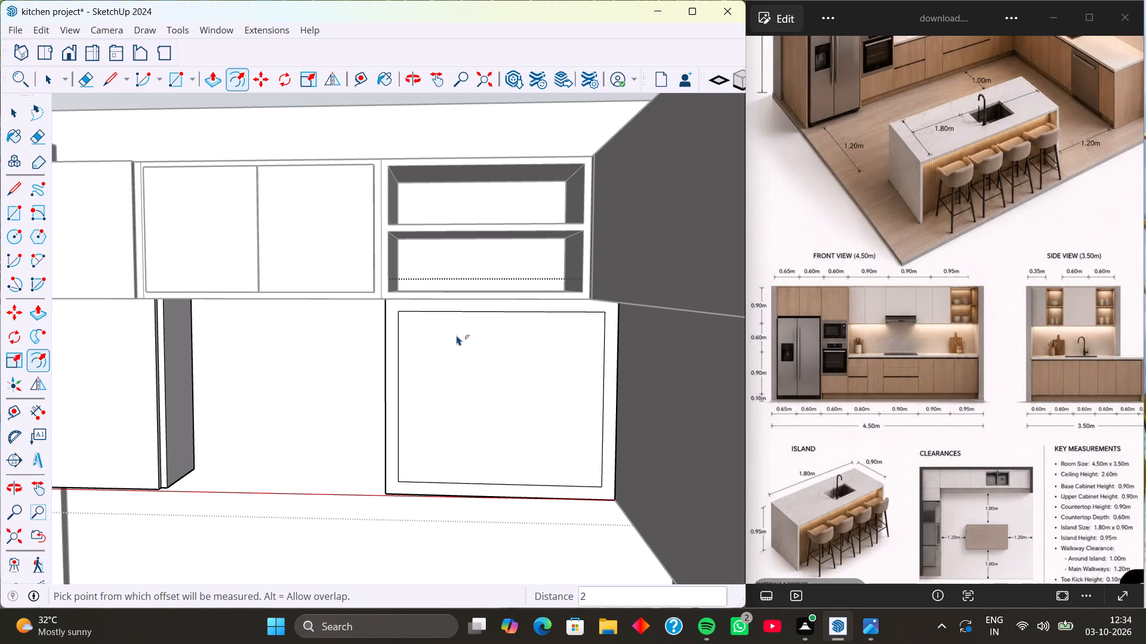
pyautogui.press('1')
pyautogui.press('Return')
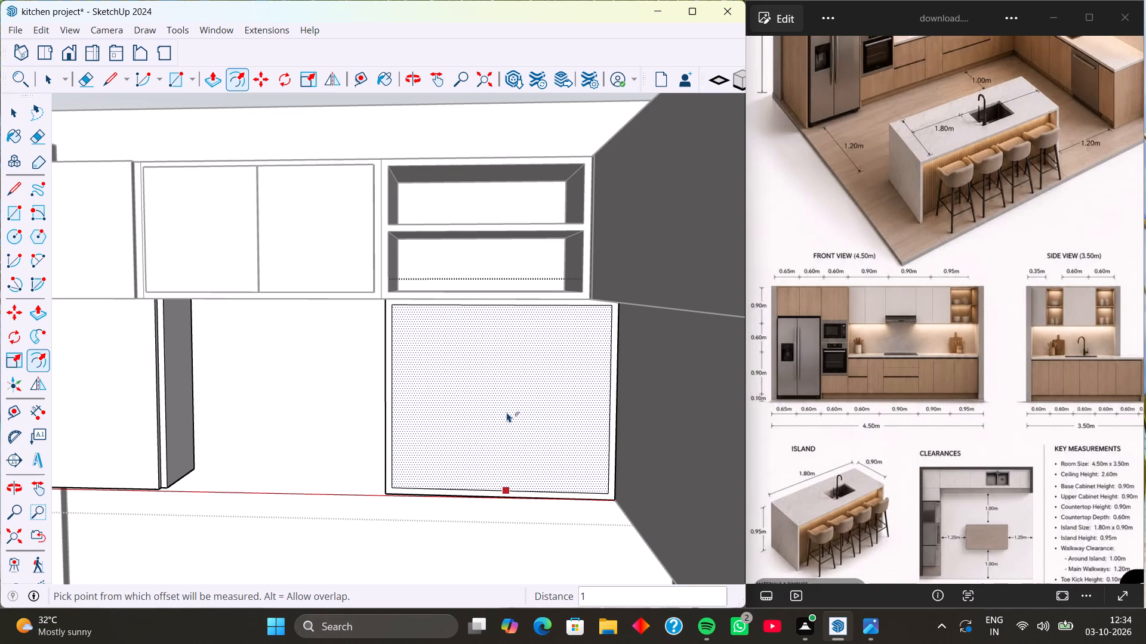
# Copy the frame's two bottom edges straight up 1' 3 3/16" to mark a middle shelf across the front.
pyautogui.press('space')
pyautogui.click(540, 491)
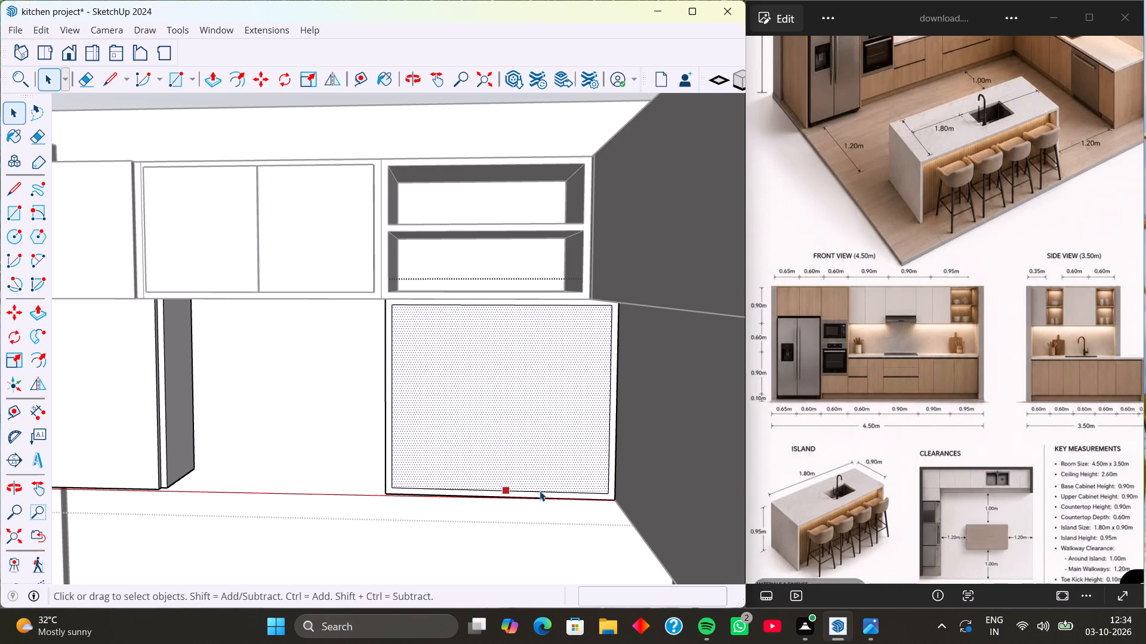
pyautogui.moveTo(541, 492); pyautogui.dragTo(559, 472, button='middle')
pyautogui.scroll(4, 571, 481)
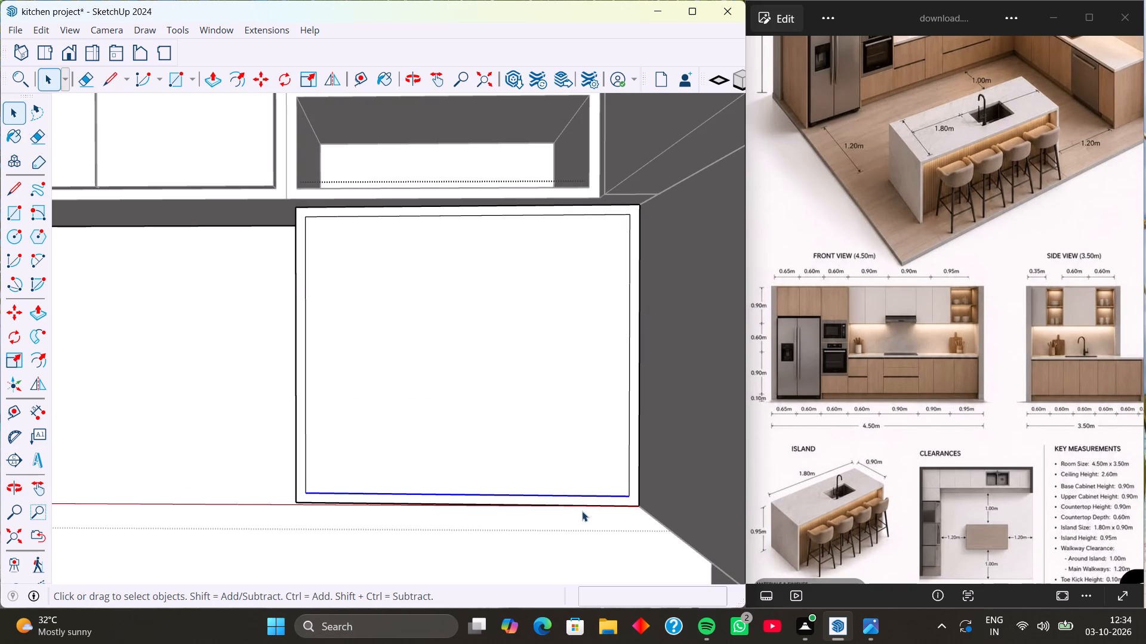
pyautogui.keyDown('shift'); pyautogui.click(585, 507); pyautogui.keyUp('shift')
pyautogui.moveTo(565, 460); pyautogui.dragTo(507, 441, button='middle')
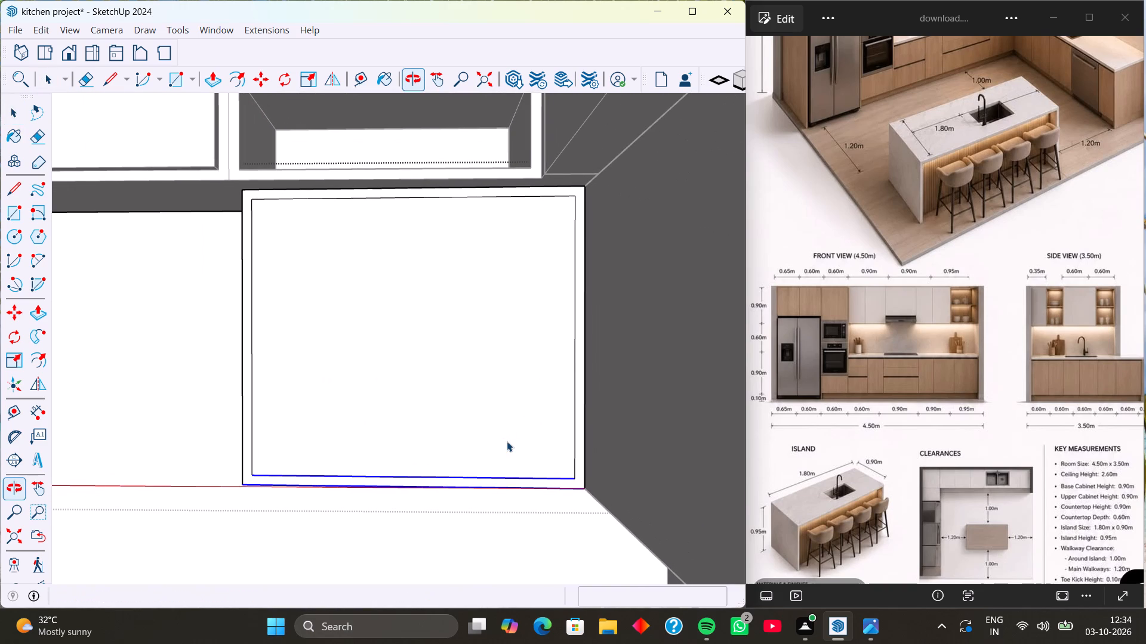
pyautogui.press('m')
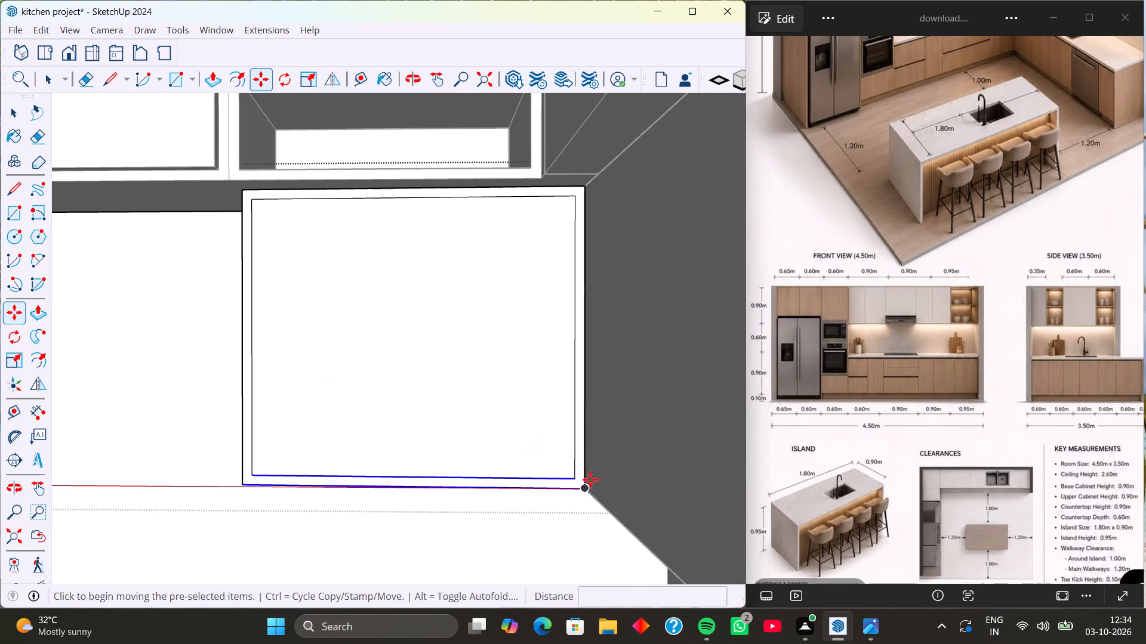
pyautogui.click(573, 476)
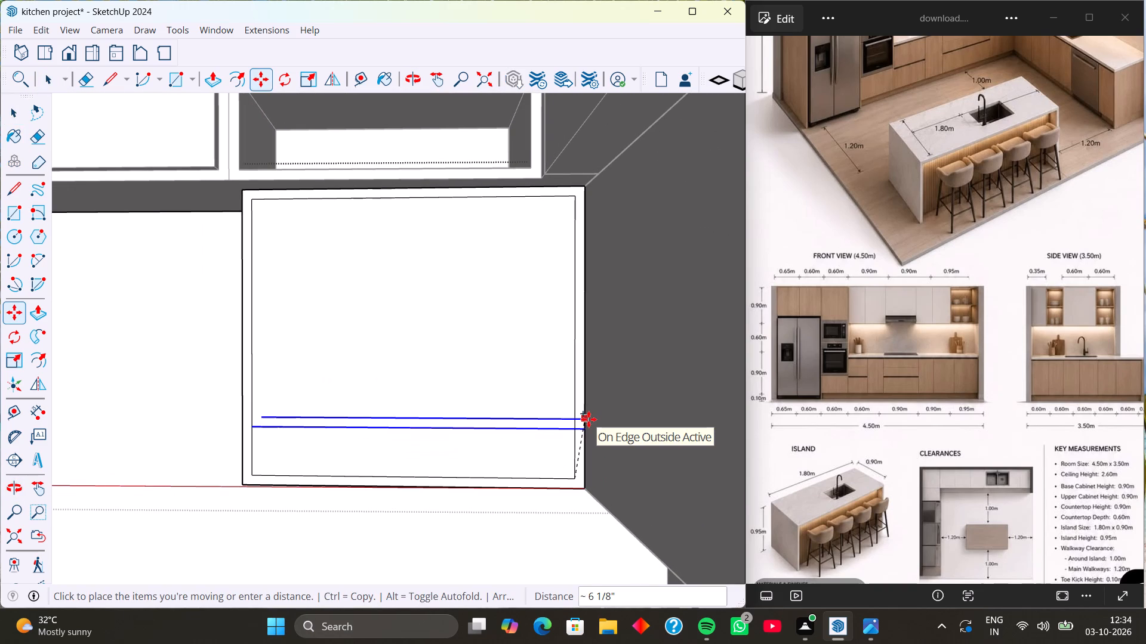
pyautogui.press('Up')
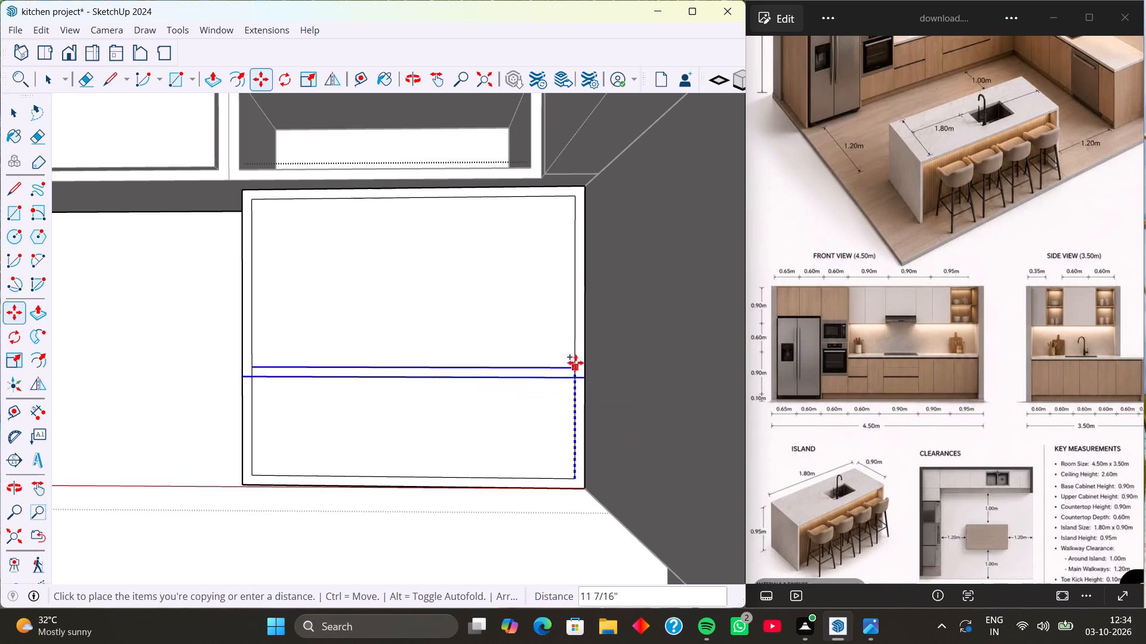
pyautogui.click(574, 329)
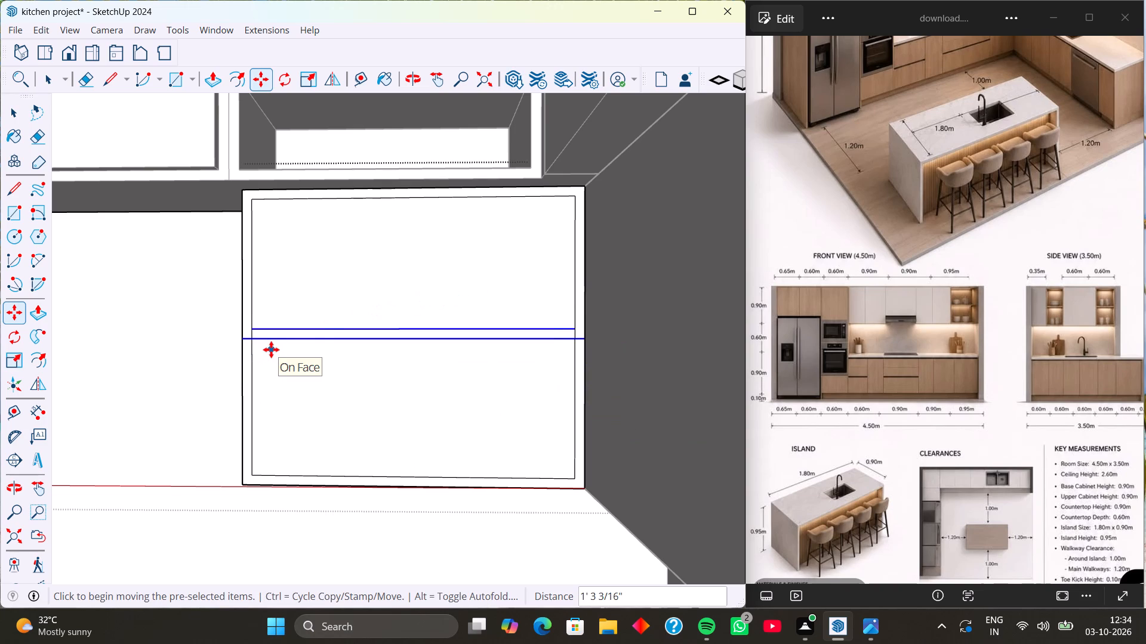
# Erase the stray edge segments crossing the frame at both ends of the middle shelf.
pyautogui.press('e')
pyautogui.scroll(8, 252, 345)
pyautogui.click(244, 328)
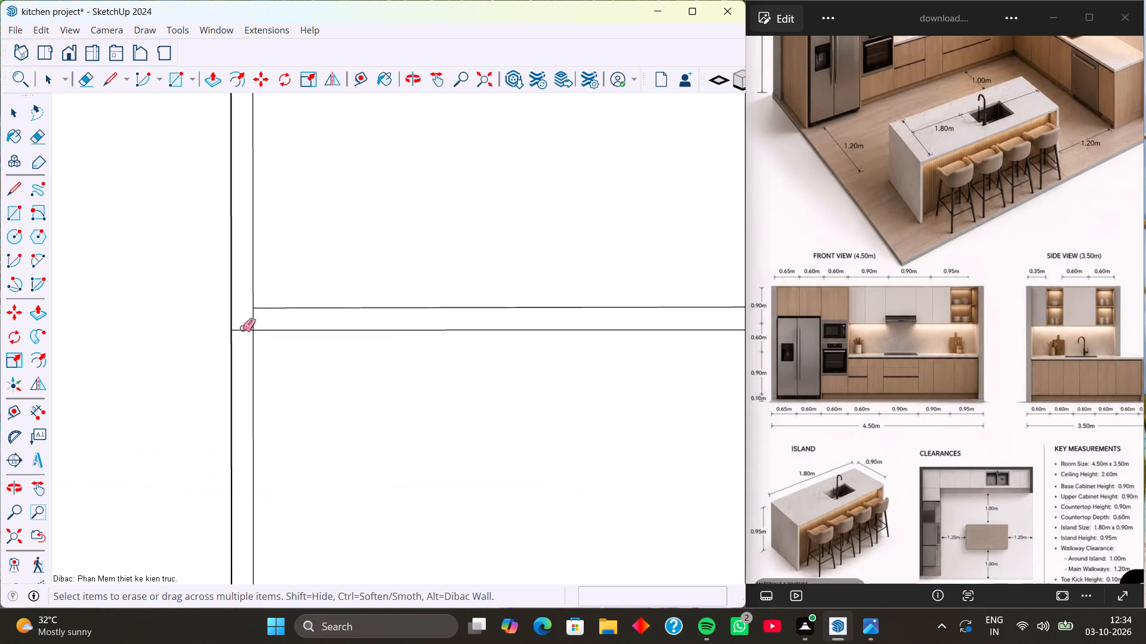
pyautogui.moveTo(242, 328); pyautogui.dragTo(241, 337)
pyautogui.moveTo(244, 323); pyautogui.dragTo(263, 317)
pyautogui.scroll(-9, 212, 338)
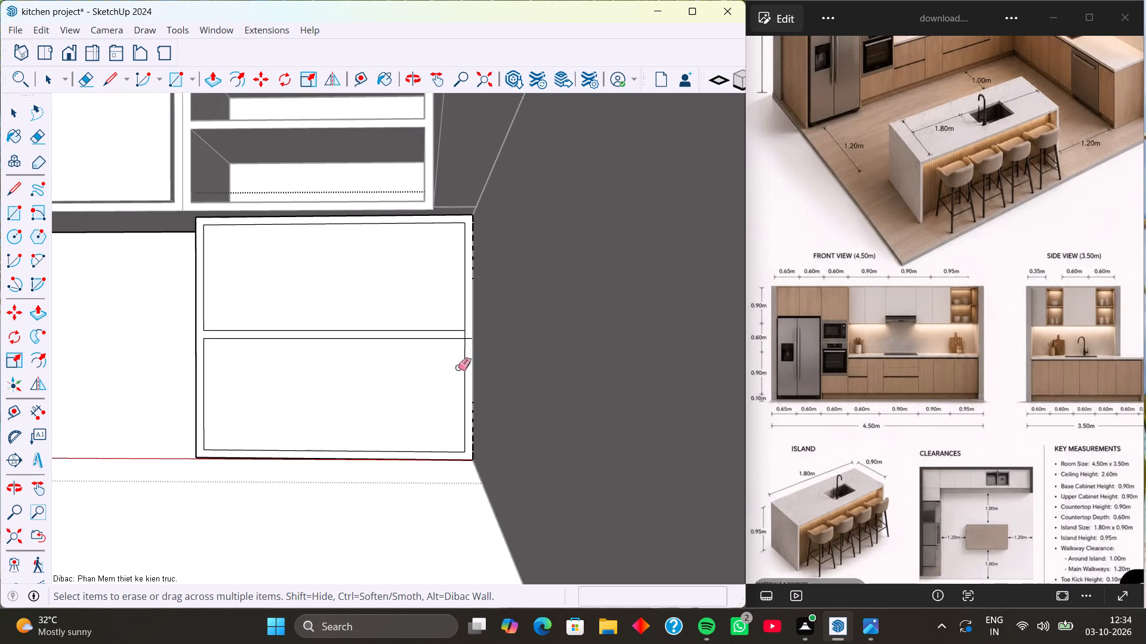
pyautogui.scroll(12, 468, 351)
pyautogui.moveTo(467, 332); pyautogui.dragTo(471, 351)
pyautogui.moveTo(451, 329); pyautogui.dragTo(459, 329)
# Push the upper panel of the framed cabinet beneath the open shelves back 1' 2" to form an open compartment.
pyautogui.scroll(-10, 365, 370)
pyautogui.scroll(-15, 521, 357)
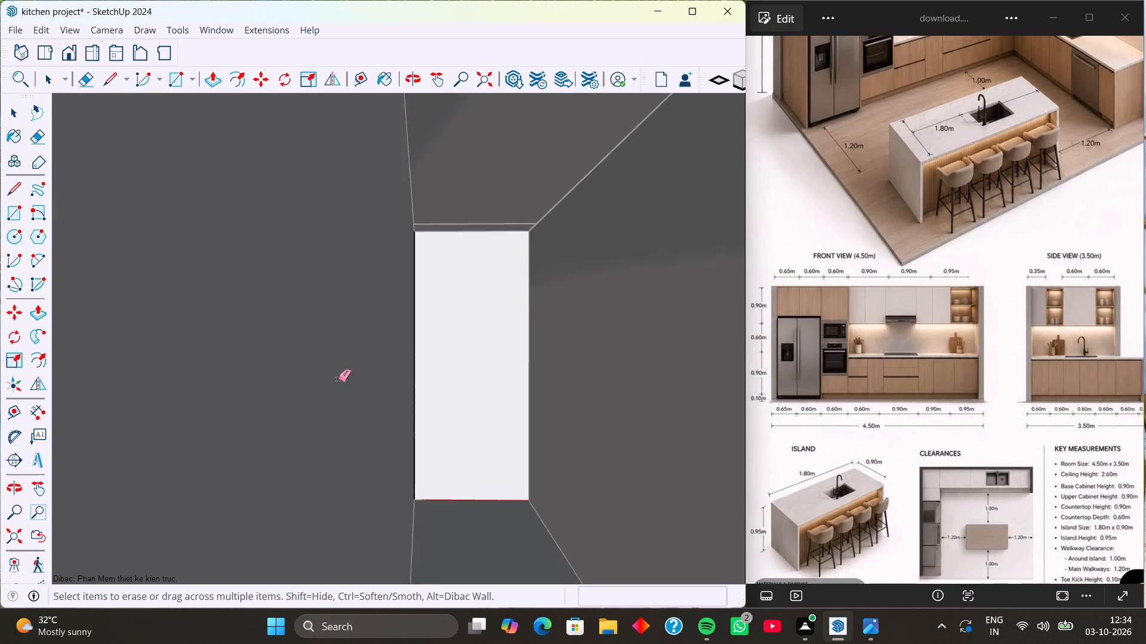
pyautogui.scroll(-2, 338, 379)
pyautogui.scroll(-9, 506, 330)
pyautogui.moveTo(309, 416); pyautogui.dragTo(348, 420, button='middle')
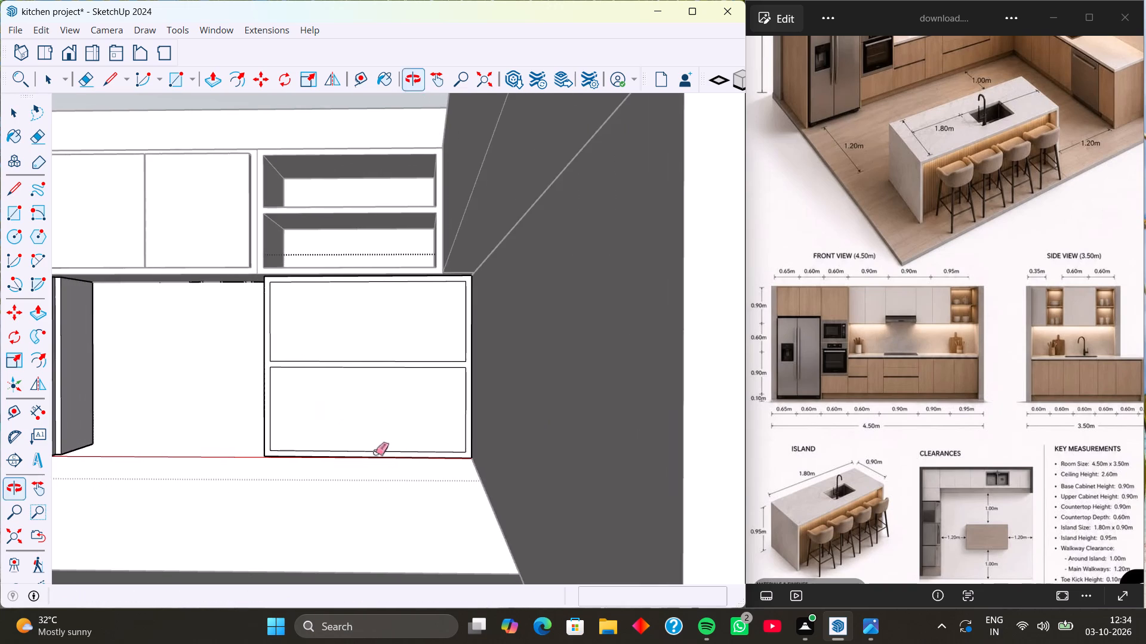
pyautogui.moveTo(375, 448); pyautogui.dragTo(432, 492, button='middle')
pyautogui.moveTo(407, 380); pyautogui.dragTo(369, 388, button='middle')
pyautogui.press('p')
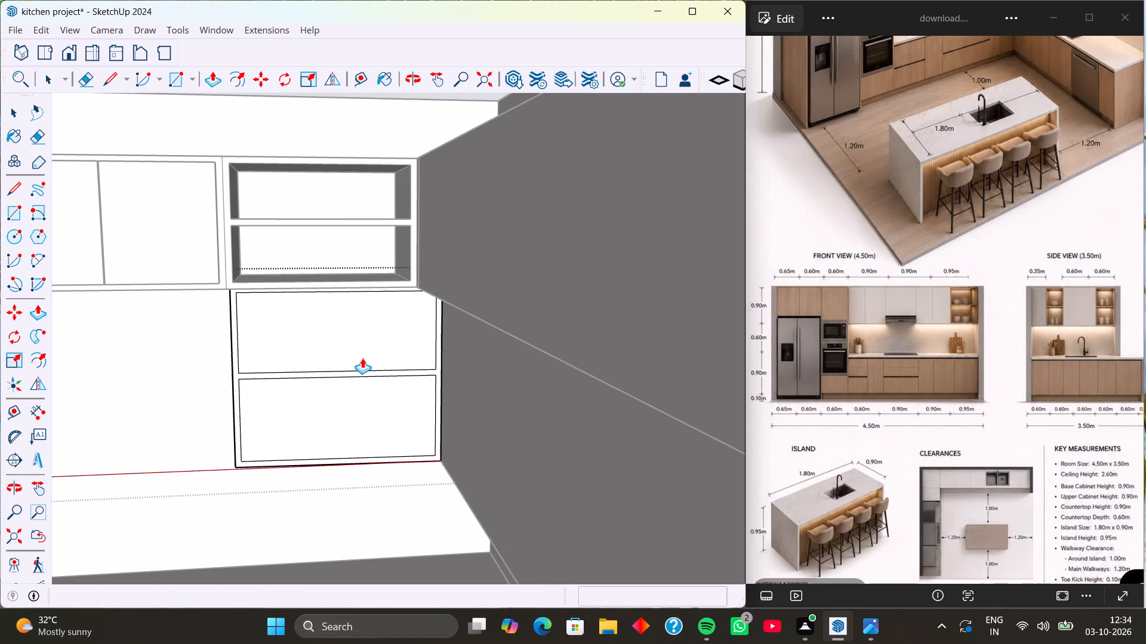
pyautogui.click(359, 352)
pyautogui.moveTo(302, 314); pyautogui.dragTo(286, 275, button='middle')
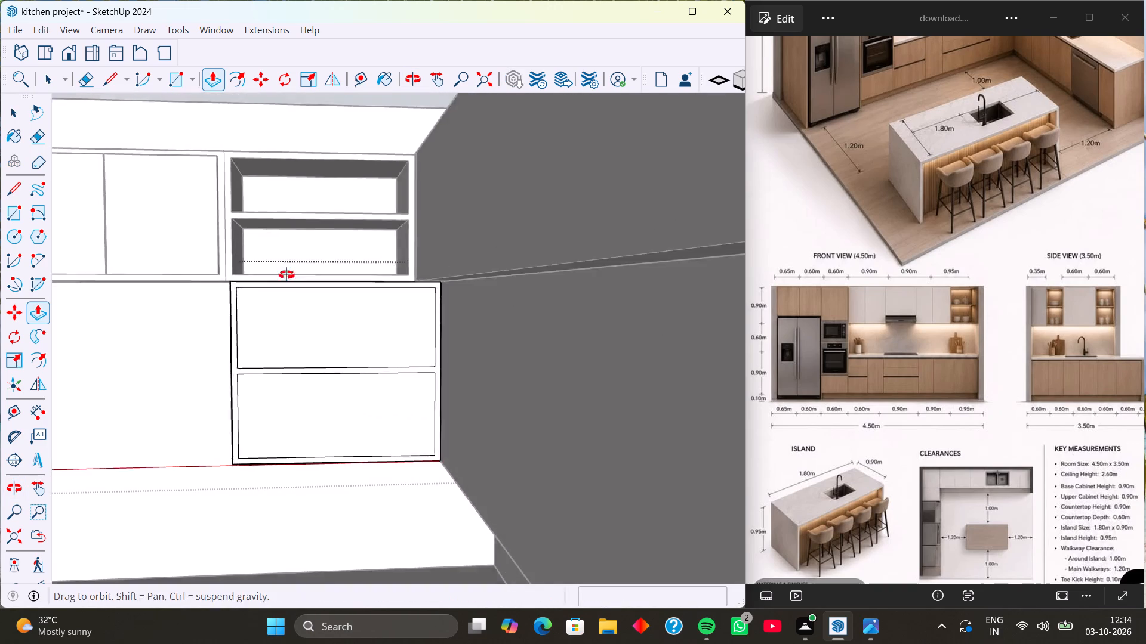
pyautogui.moveTo(286, 275); pyautogui.dragTo(276, 254, button='middle')
pyautogui.scroll(7, 285, 320)
pyautogui.scroll(-9, 346, 350)
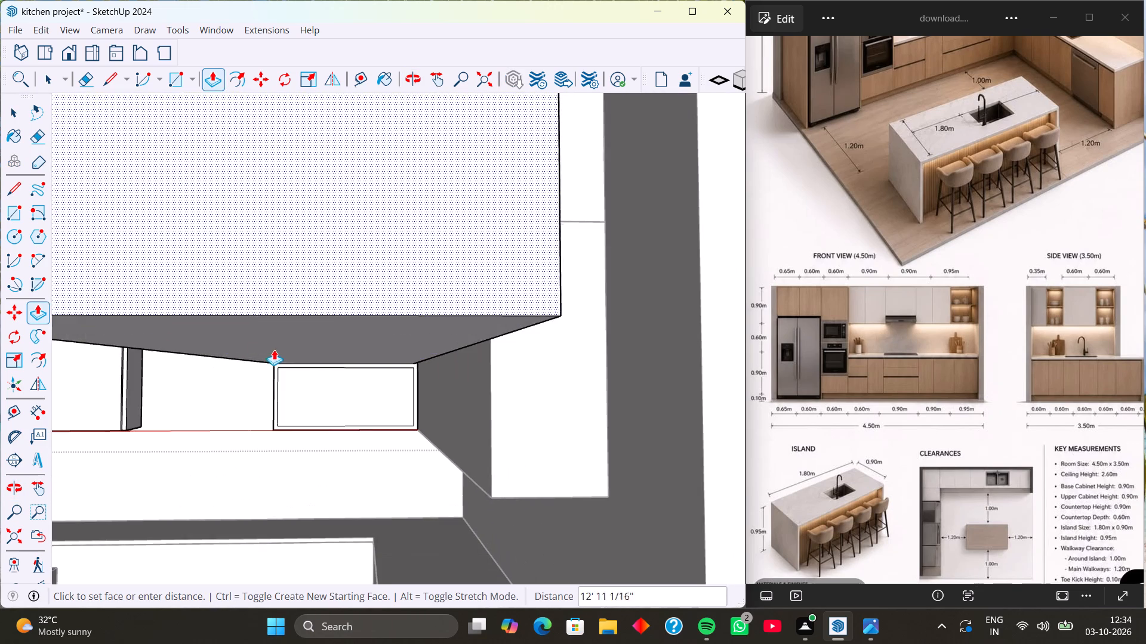
pyautogui.scroll(-6, 297, 351)
pyautogui.moveTo(352, 340); pyautogui.dragTo(364, 407, button='middle')
pyautogui.scroll(5, 335, 324)
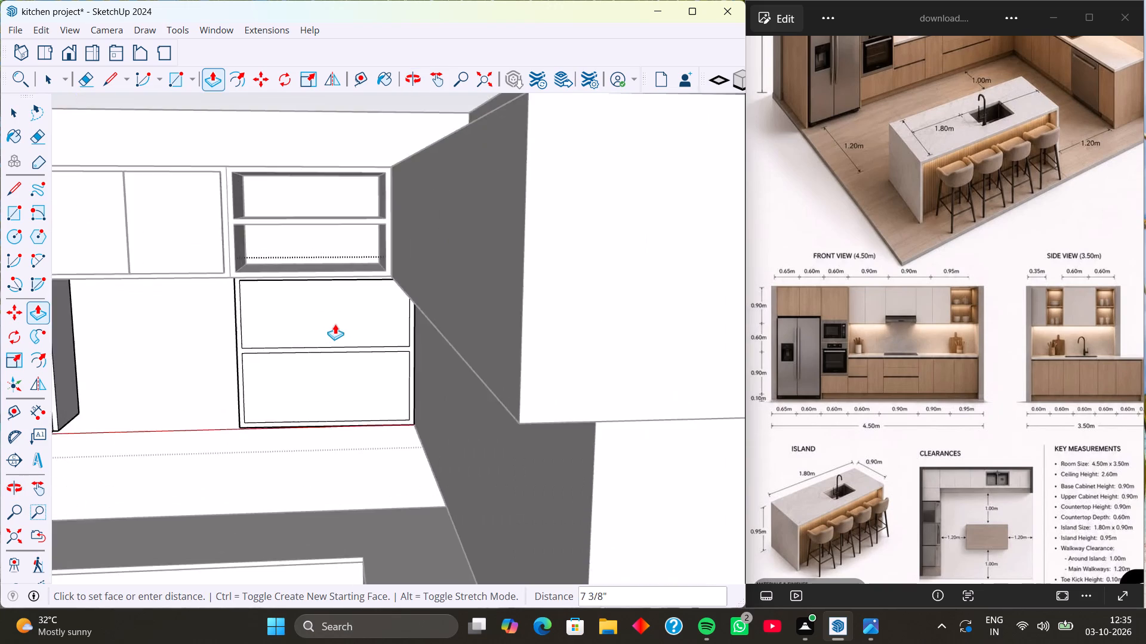
pyautogui.scroll(4, 335, 324)
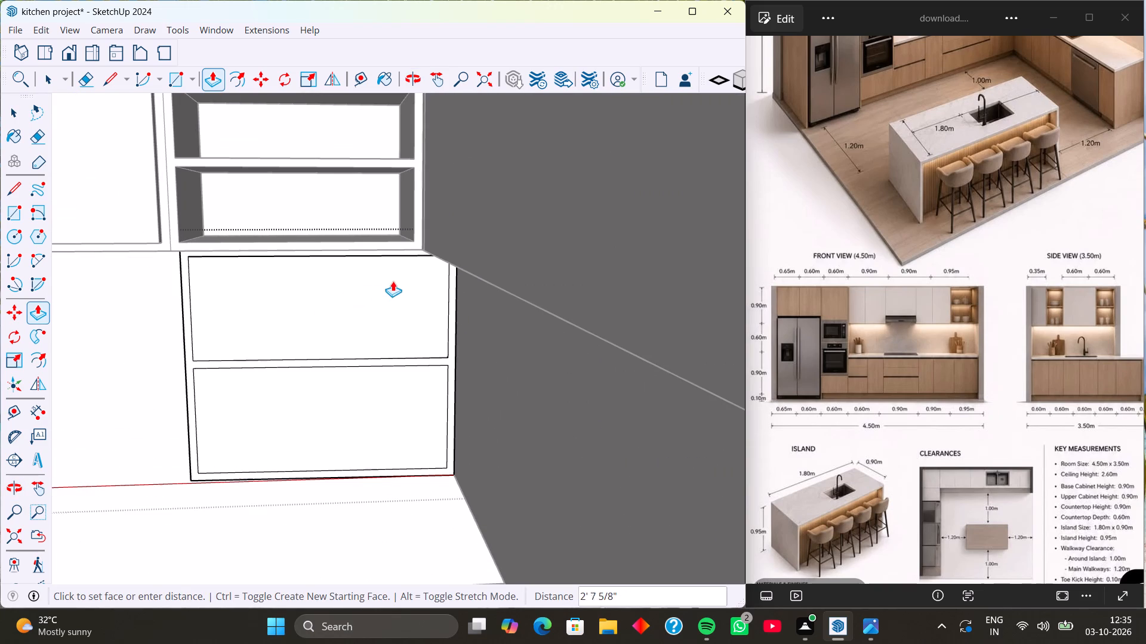
pyautogui.moveTo(396, 280); pyautogui.dragTo(438, 321, button='middle')
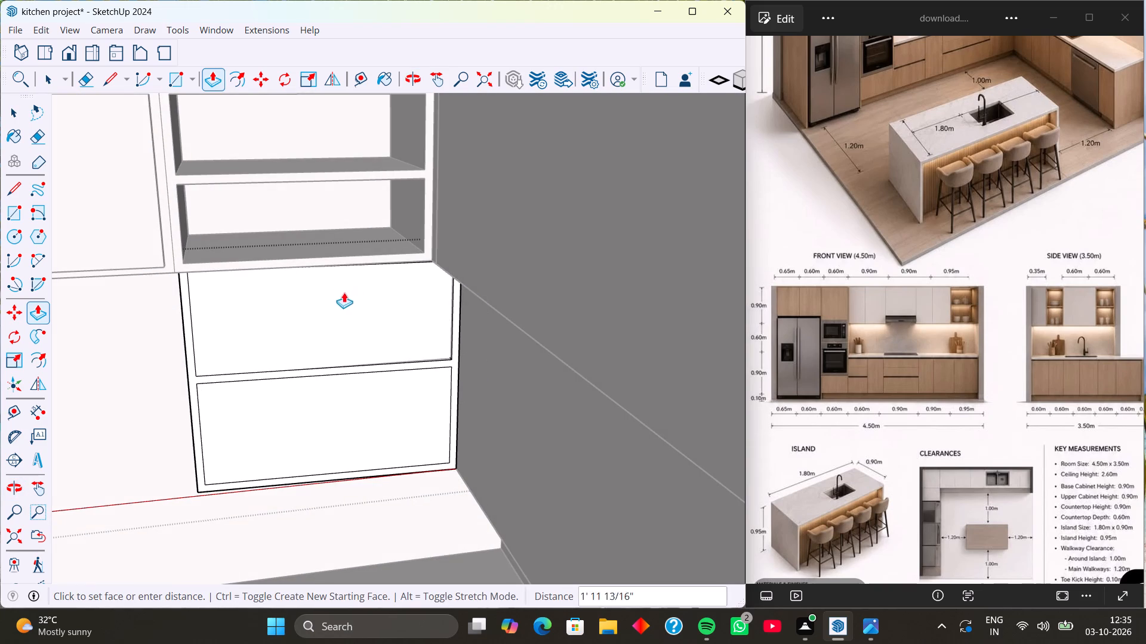
pyautogui.moveTo(343, 293); pyautogui.dragTo(461, 281, button='middle')
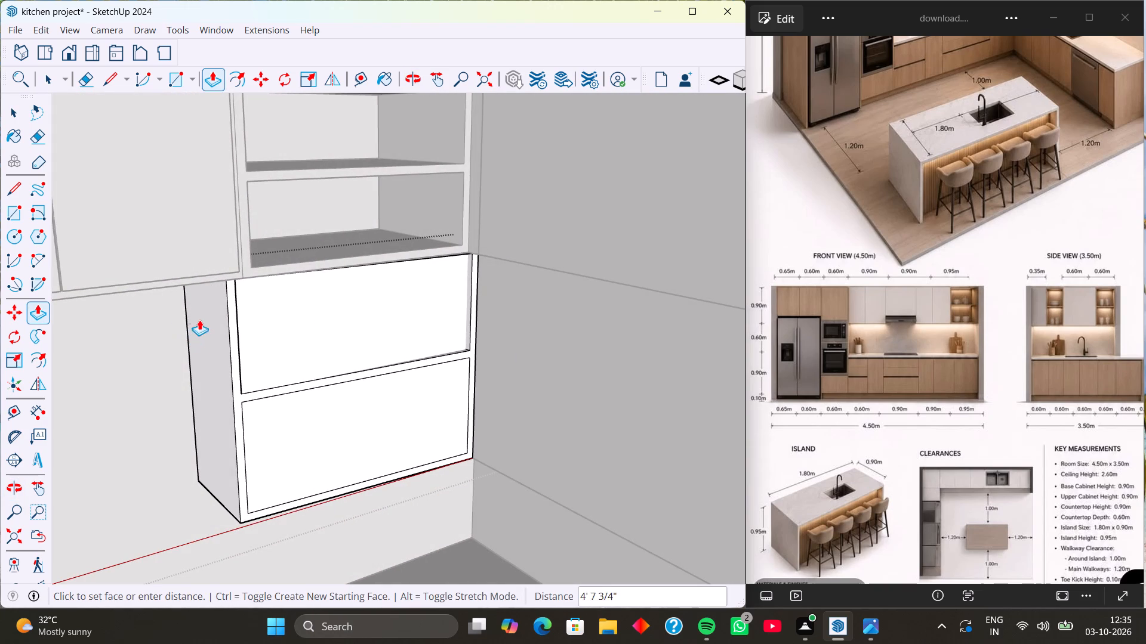
pyautogui.moveTo(190, 313); pyautogui.dragTo(304, 309, button='middle')
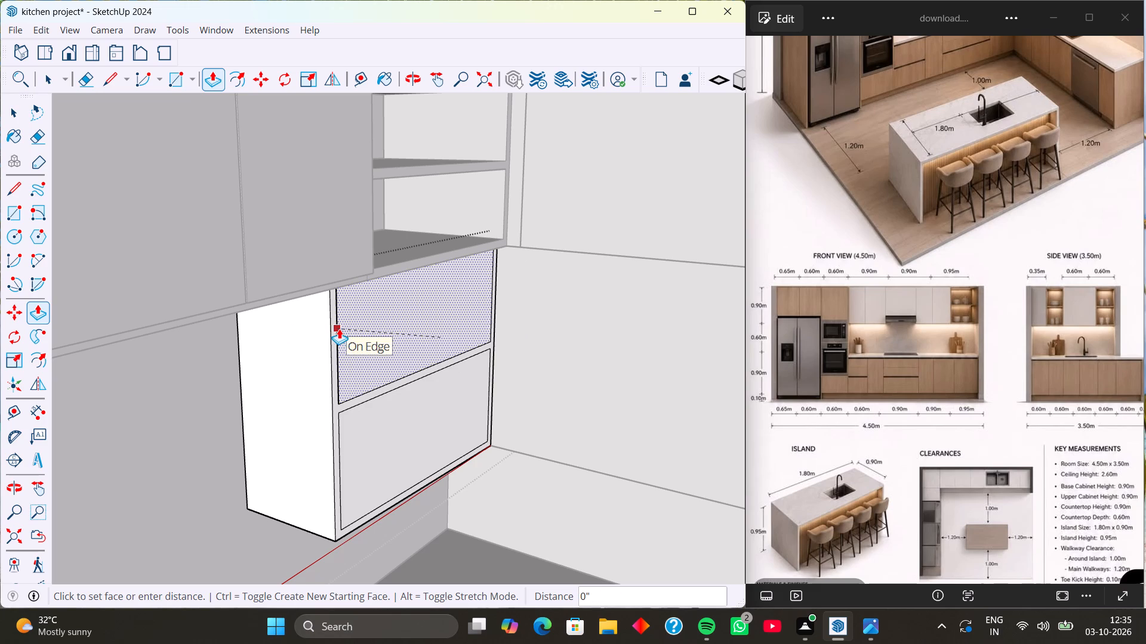
pyautogui.click(307, 332)
pyautogui.click(378, 328)
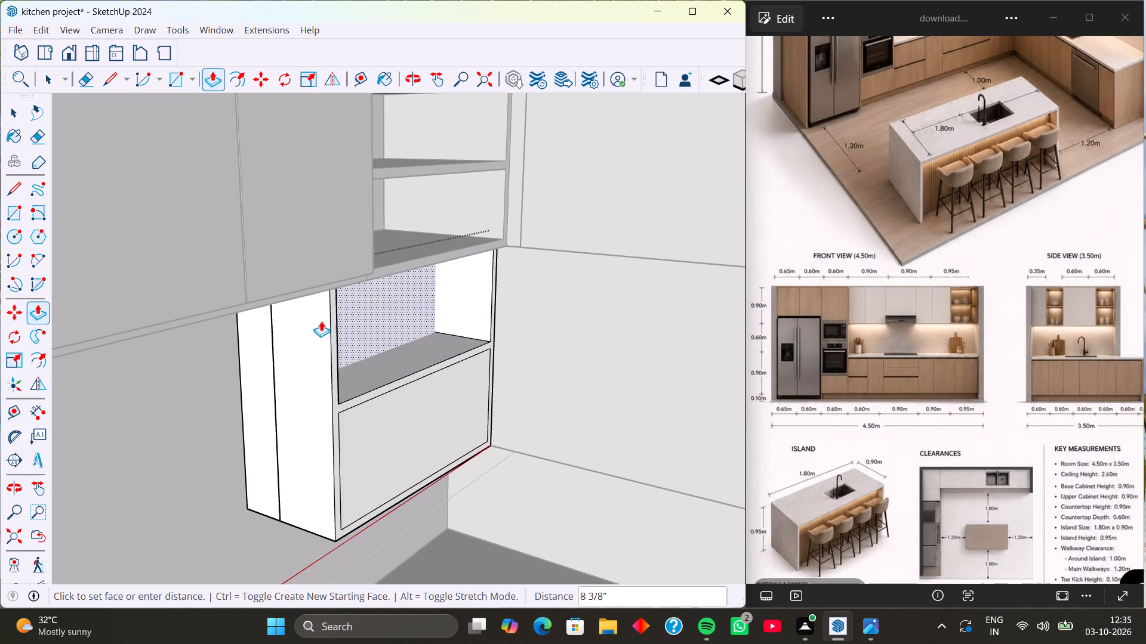
pyautogui.click(266, 327)
pyautogui.moveTo(347, 357); pyautogui.dragTo(393, 377, button='middle')
pyautogui.rightClick(351, 391)
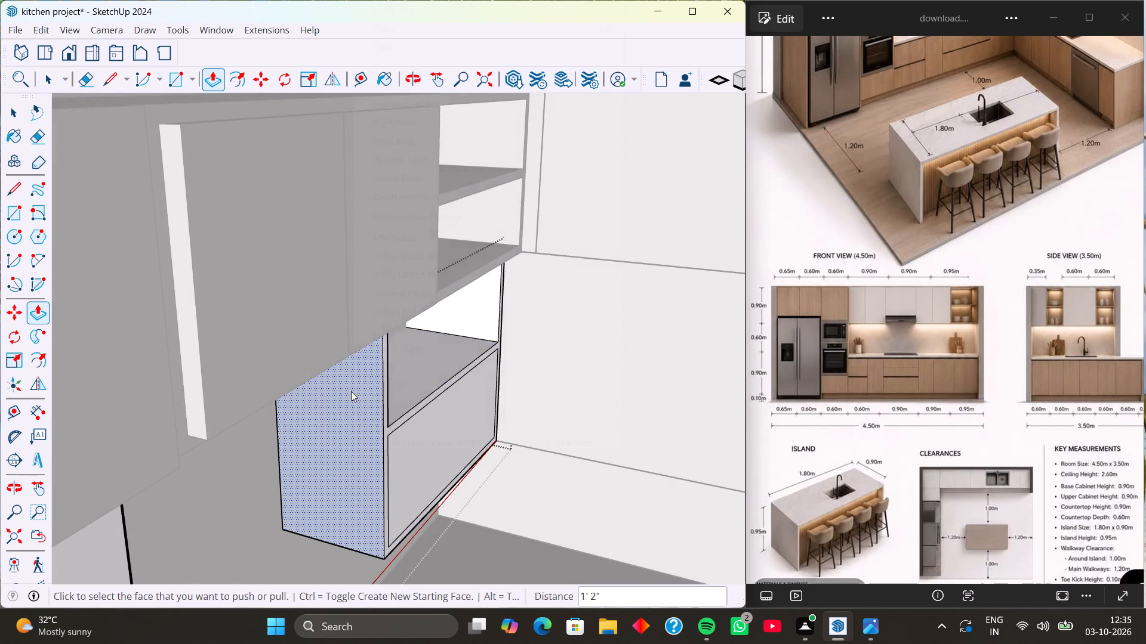
pyautogui.click(421, 168)
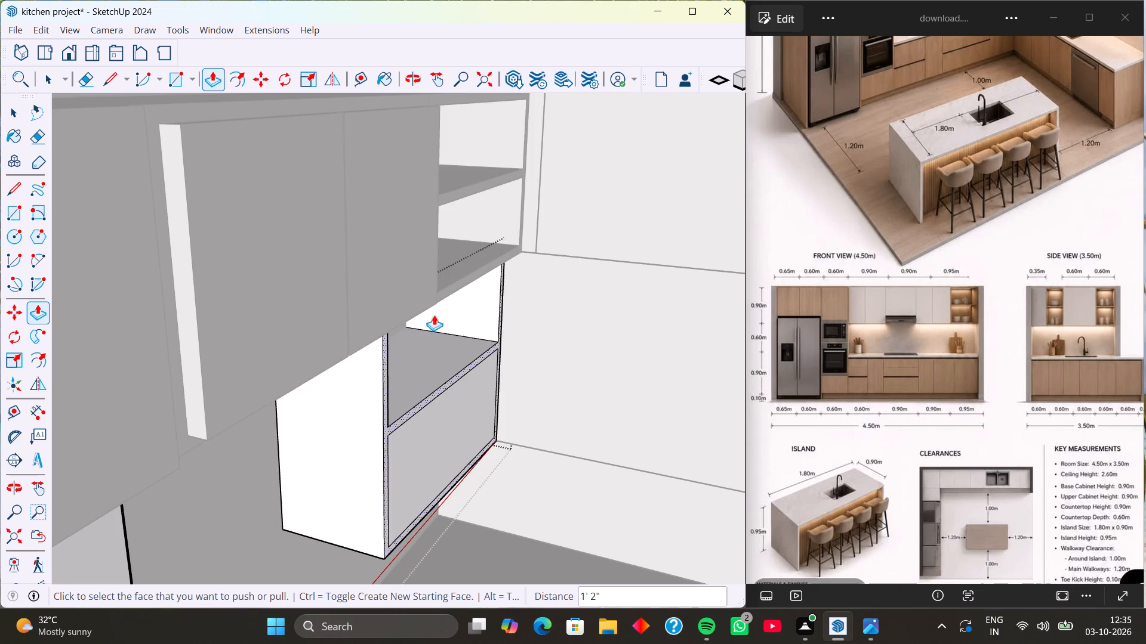
# Push the lower panel of the same cabinet back to the upper compartment's depth and leave the group.
pyautogui.moveTo(427, 349); pyautogui.dragTo(298, 295, button='middle')
pyautogui.click(365, 401)
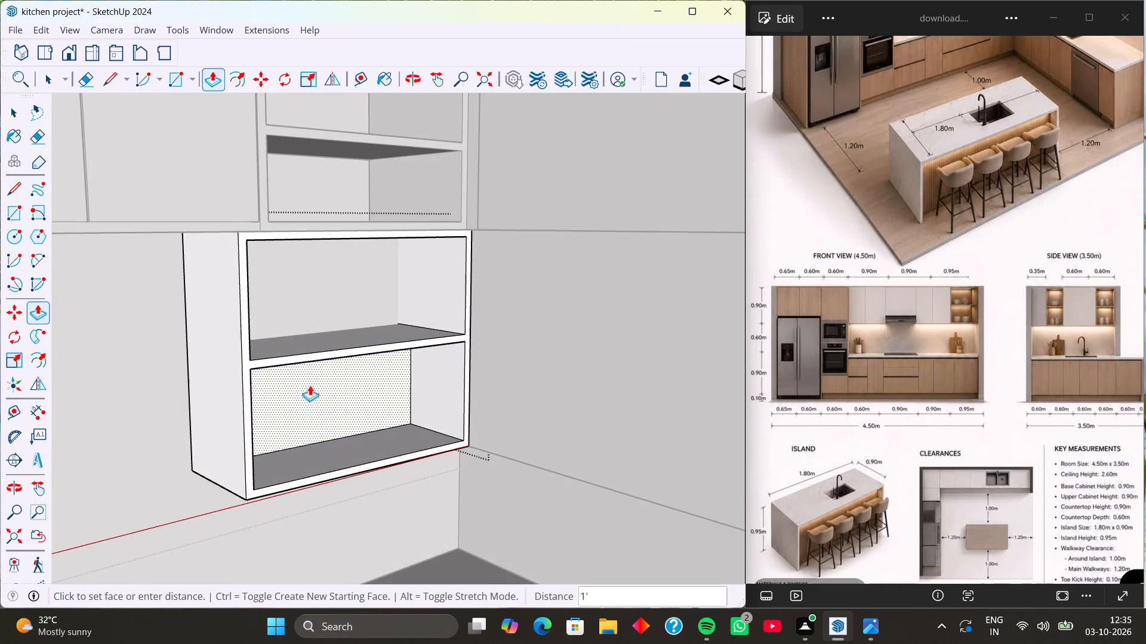
pyautogui.click(271, 310)
pyautogui.moveTo(301, 390); pyautogui.dragTo(217, 382, button='middle')
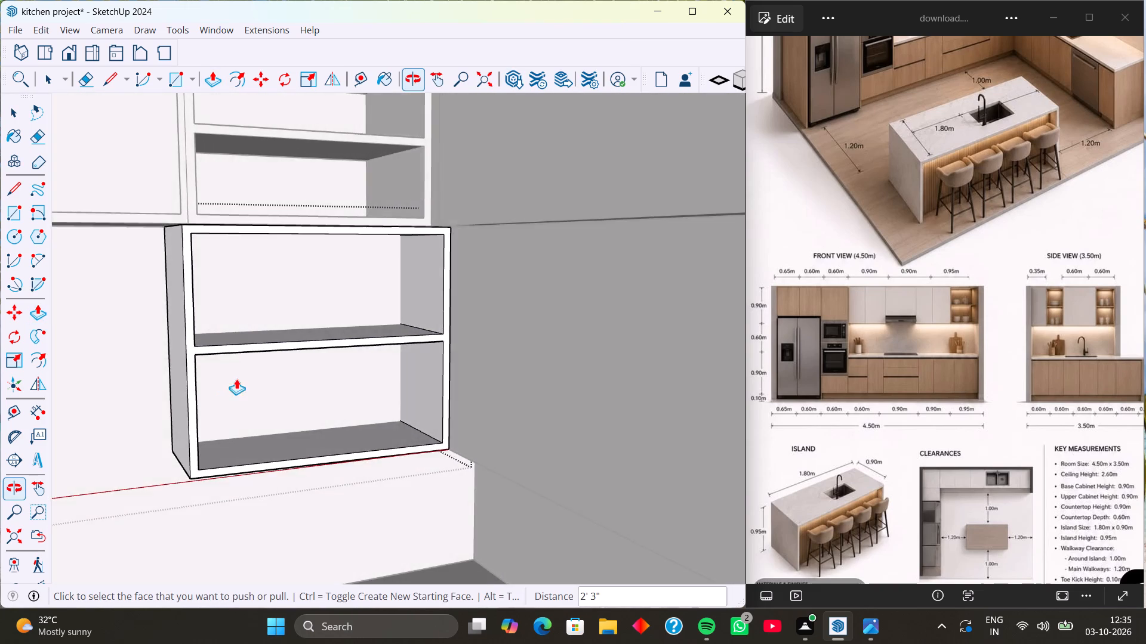
pyautogui.scroll(-9, 253, 376)
pyautogui.moveTo(264, 395); pyautogui.dragTo(210, 385, button='middle')
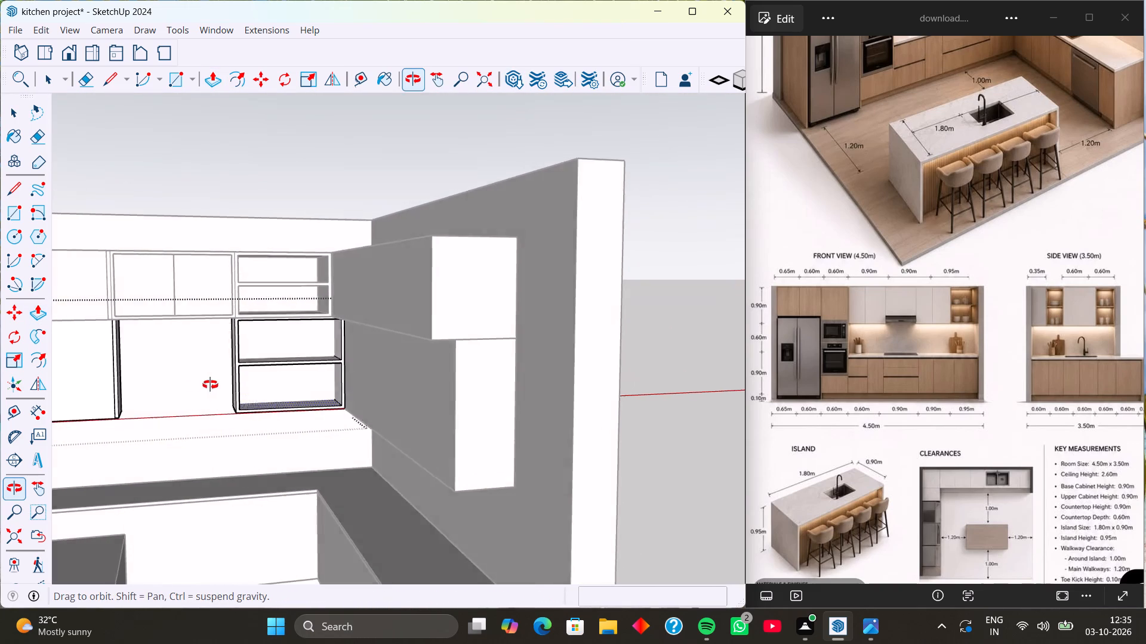
pyautogui.moveTo(210, 385); pyautogui.dragTo(208, 387, button='middle')
pyautogui.press('space')
pyautogui.click(657, 487)
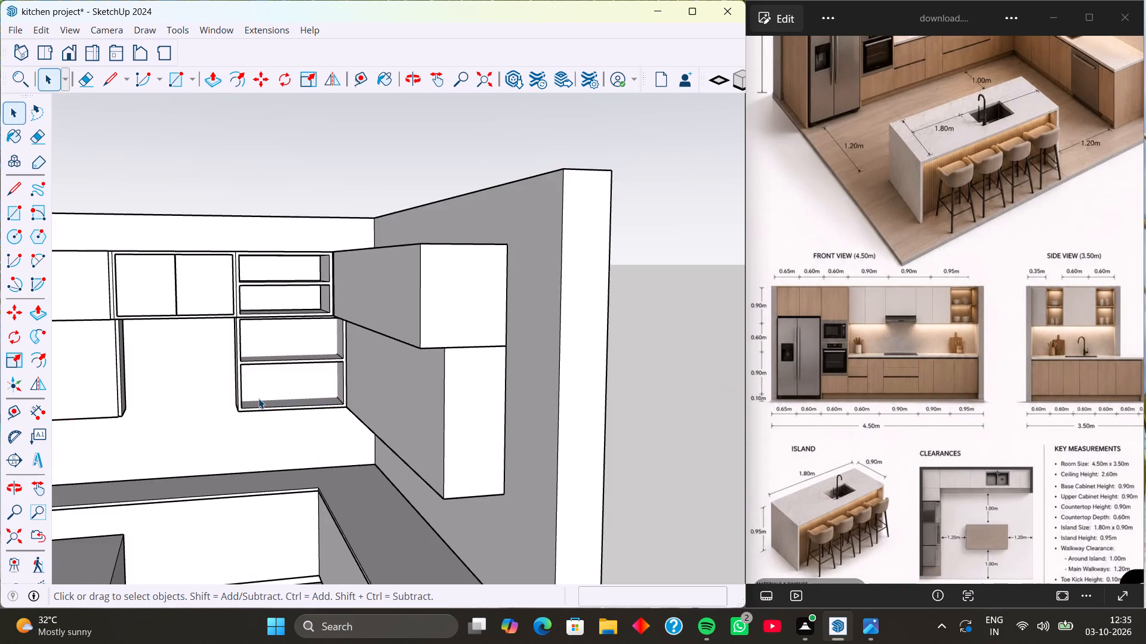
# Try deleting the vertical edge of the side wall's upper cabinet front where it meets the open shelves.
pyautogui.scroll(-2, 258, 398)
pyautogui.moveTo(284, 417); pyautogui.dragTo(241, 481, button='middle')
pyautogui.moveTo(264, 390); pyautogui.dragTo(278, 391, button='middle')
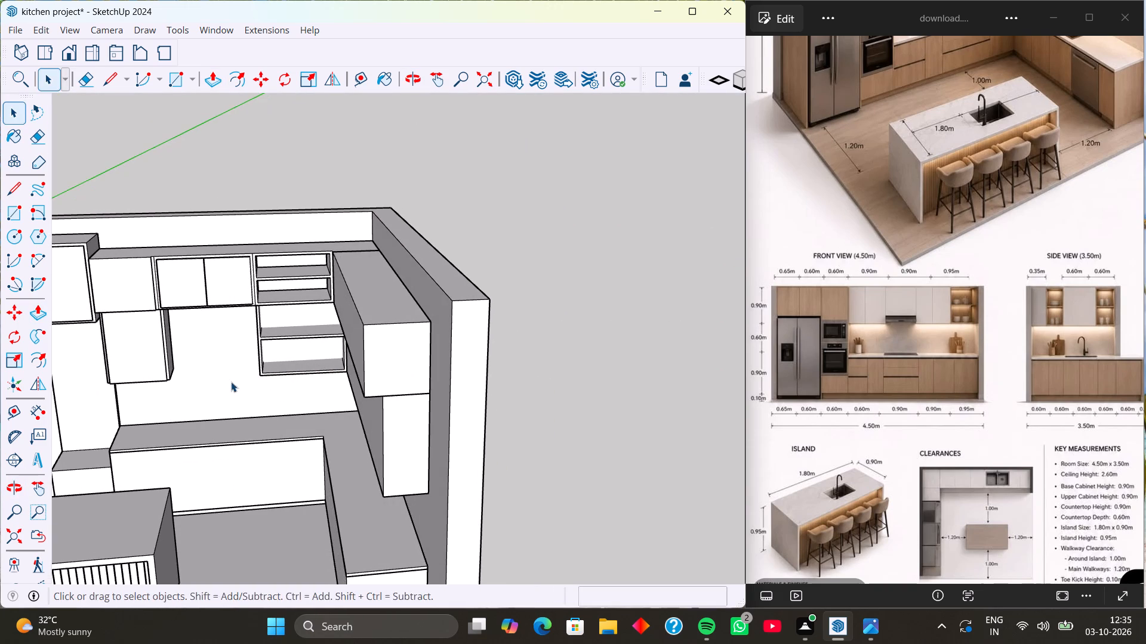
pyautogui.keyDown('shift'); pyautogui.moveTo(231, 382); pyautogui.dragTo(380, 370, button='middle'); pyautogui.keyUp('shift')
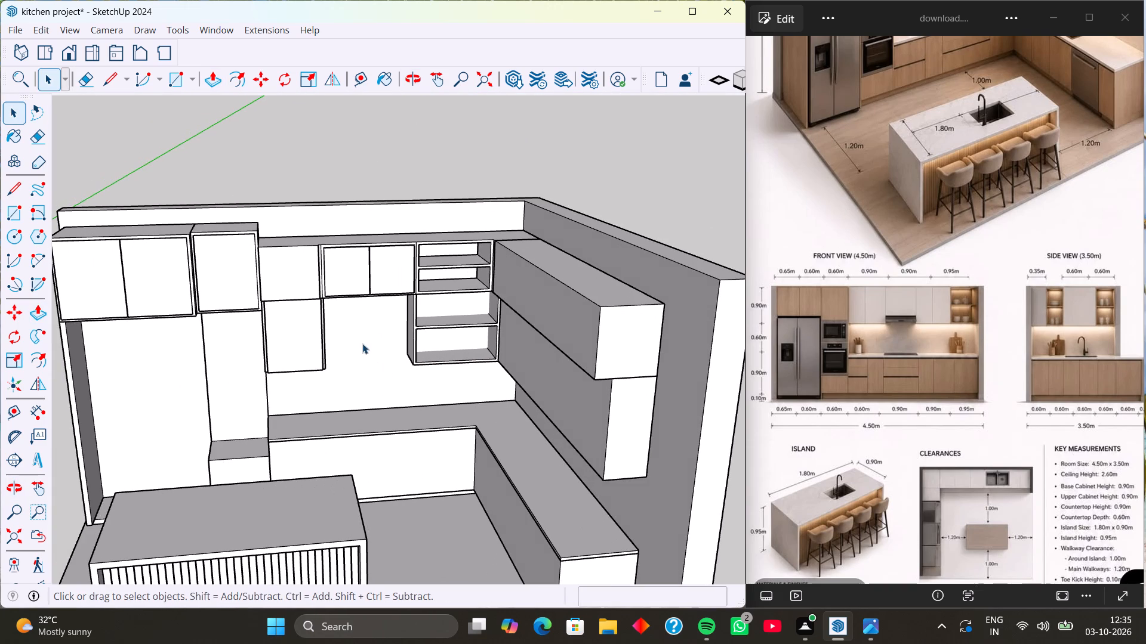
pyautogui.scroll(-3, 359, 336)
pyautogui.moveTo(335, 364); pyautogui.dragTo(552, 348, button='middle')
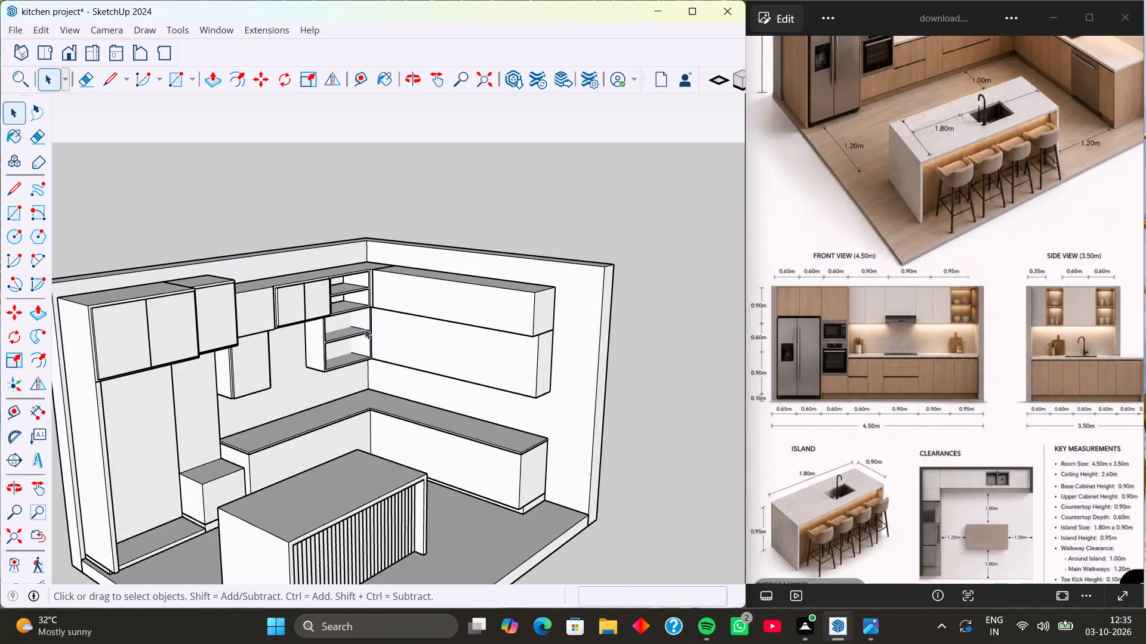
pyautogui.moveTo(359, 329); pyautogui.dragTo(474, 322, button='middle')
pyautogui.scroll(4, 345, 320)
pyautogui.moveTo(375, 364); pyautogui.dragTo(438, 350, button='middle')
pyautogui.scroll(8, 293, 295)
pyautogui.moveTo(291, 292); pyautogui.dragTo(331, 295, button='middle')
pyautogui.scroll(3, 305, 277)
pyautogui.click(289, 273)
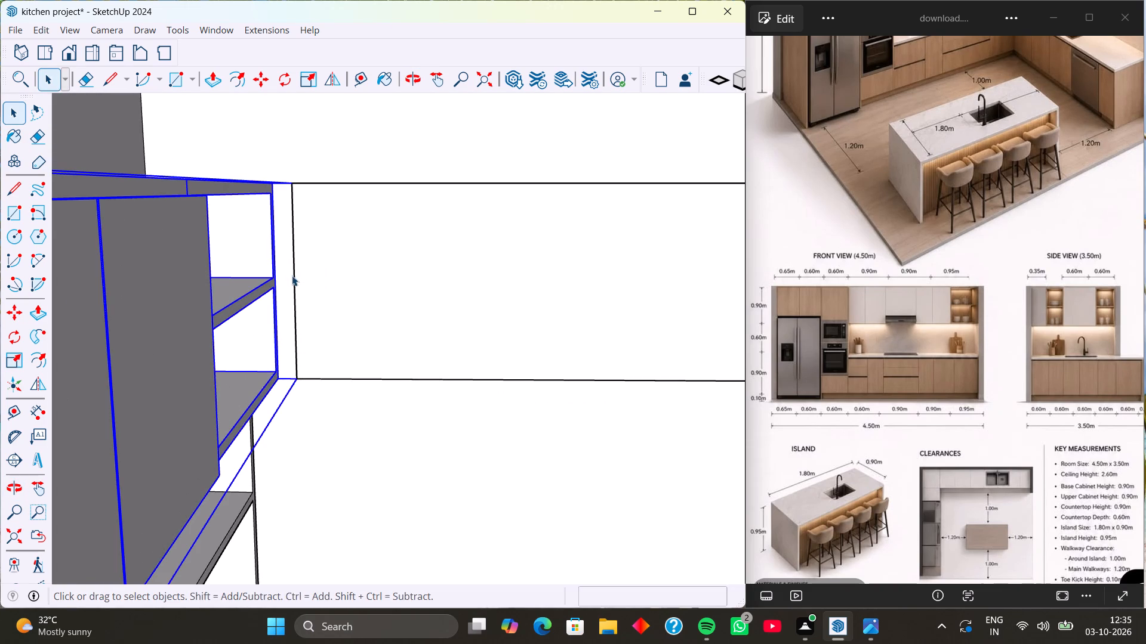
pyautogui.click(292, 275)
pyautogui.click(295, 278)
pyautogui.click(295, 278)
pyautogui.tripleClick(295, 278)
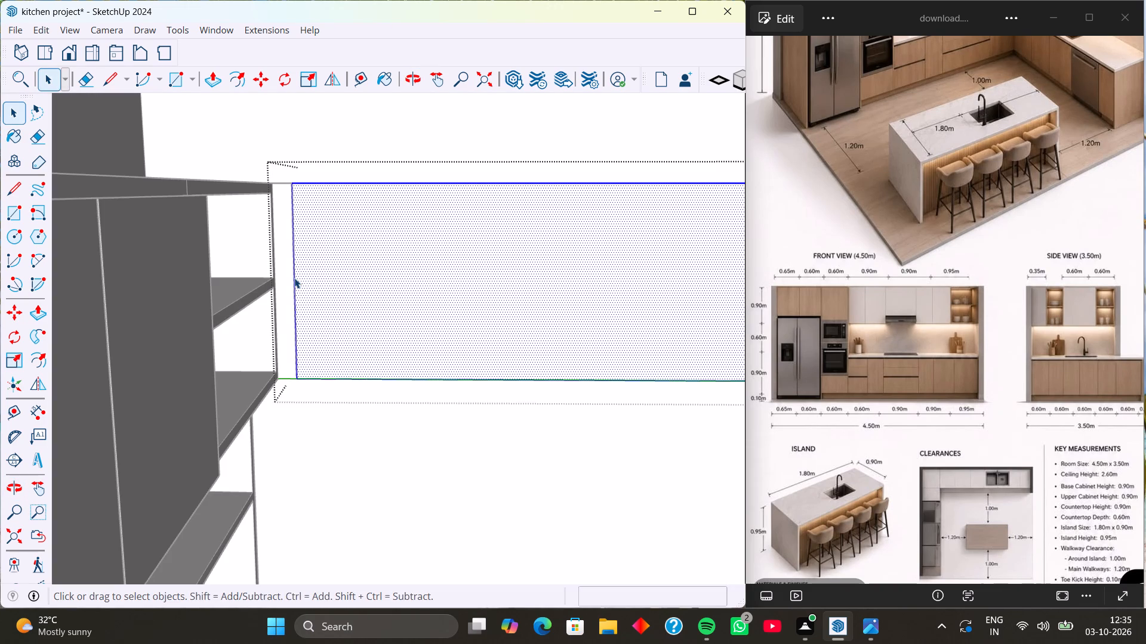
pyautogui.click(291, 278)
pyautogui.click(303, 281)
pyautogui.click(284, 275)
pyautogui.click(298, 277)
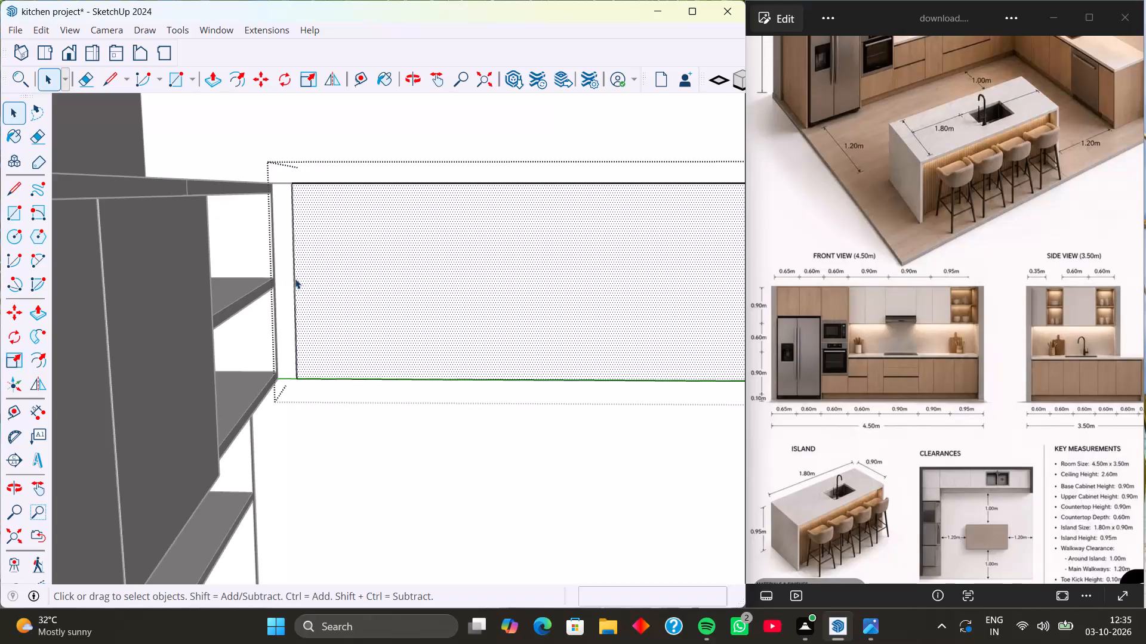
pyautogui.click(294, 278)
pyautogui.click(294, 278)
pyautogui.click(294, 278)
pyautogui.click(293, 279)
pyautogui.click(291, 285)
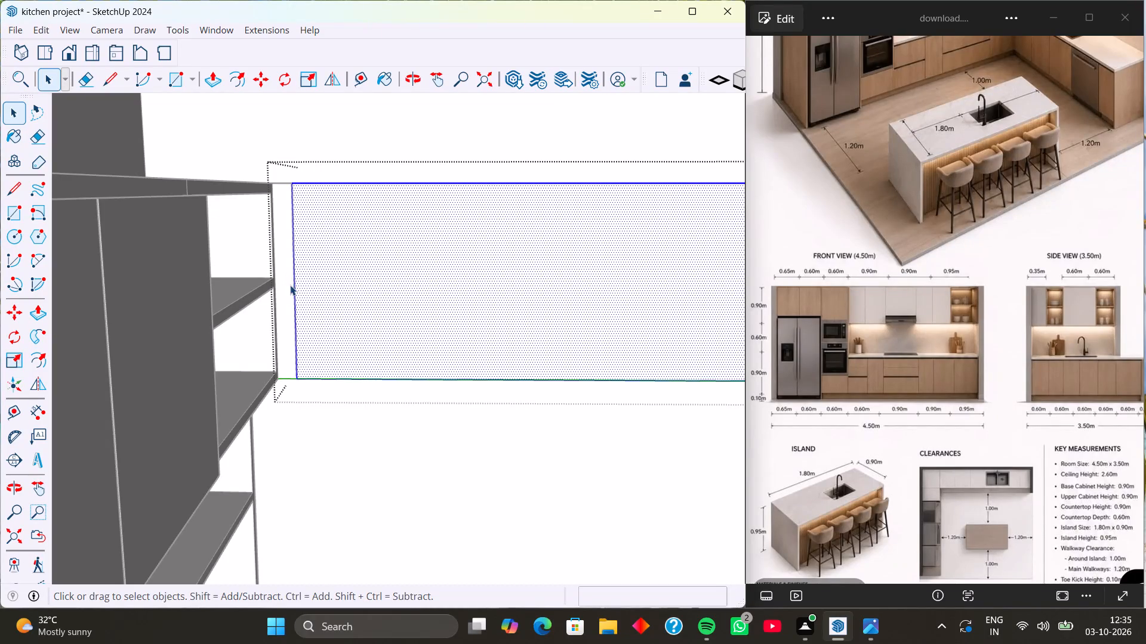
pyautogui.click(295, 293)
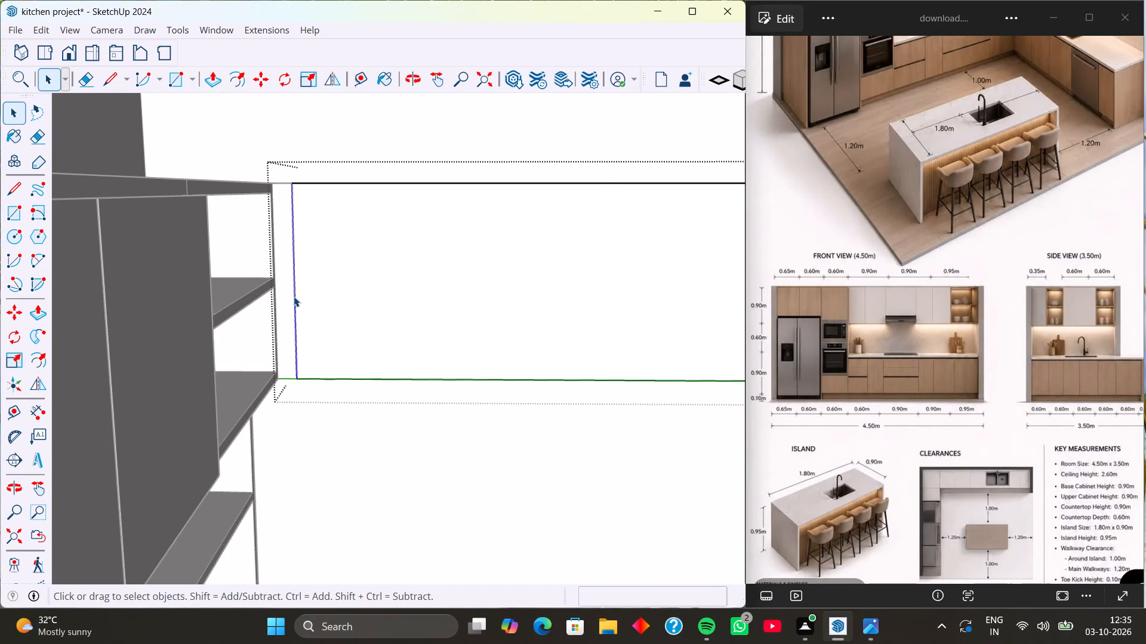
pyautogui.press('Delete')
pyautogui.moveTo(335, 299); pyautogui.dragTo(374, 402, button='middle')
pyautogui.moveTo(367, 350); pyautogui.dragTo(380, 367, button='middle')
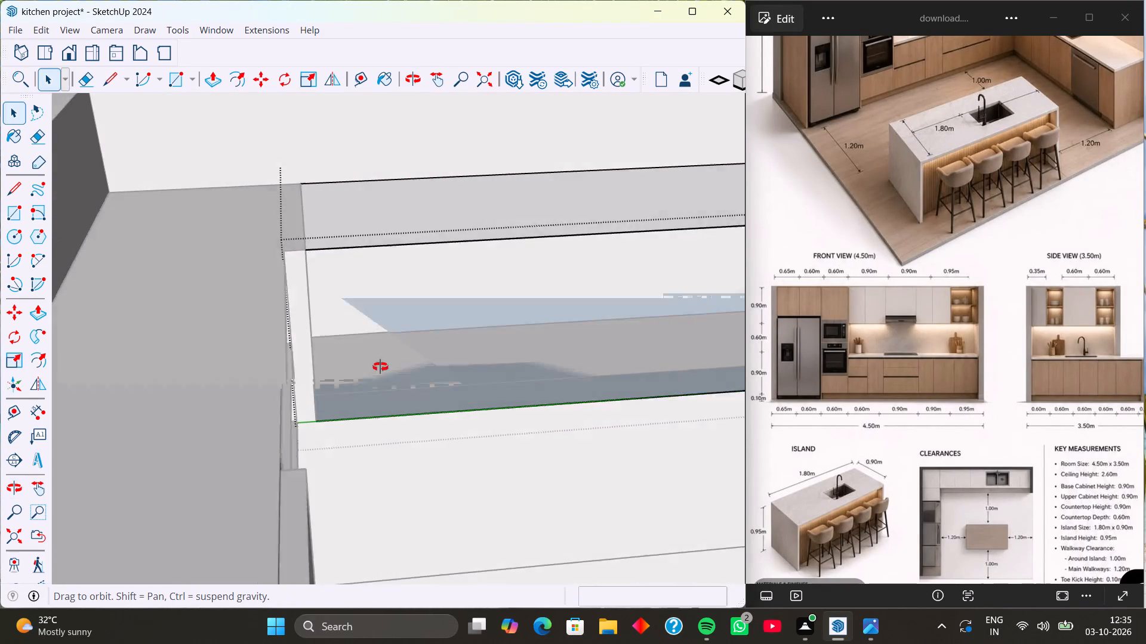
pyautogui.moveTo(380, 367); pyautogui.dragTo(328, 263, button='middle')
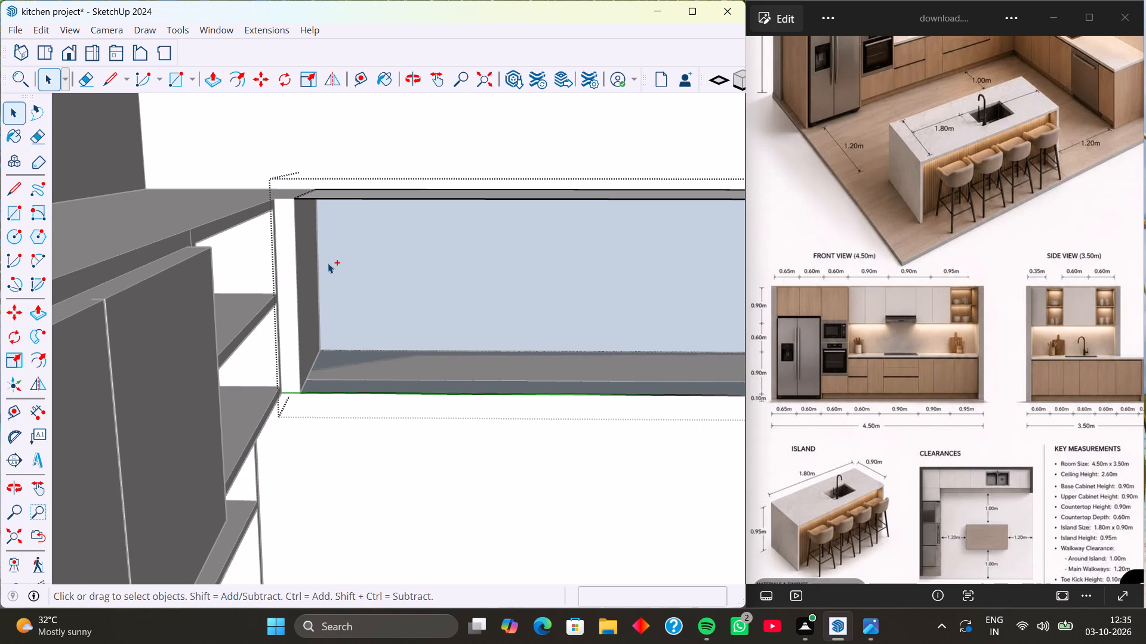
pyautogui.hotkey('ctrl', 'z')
# Open the back wall's upper cabinet group and pull the open shelves' front frame face forward 2".
pyautogui.scroll(-3, 307, 250)
pyautogui.moveTo(312, 251); pyautogui.dragTo(347, 391, button='middle')
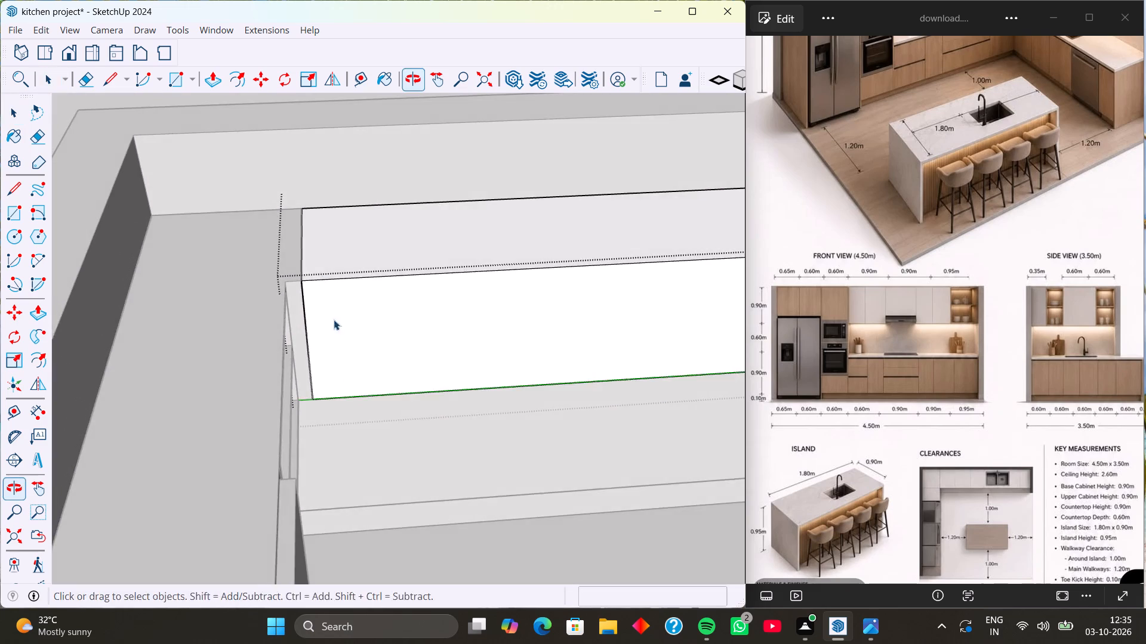
pyautogui.moveTo(319, 267); pyautogui.dragTo(324, 323, button='middle')
pyautogui.scroll(9, 313, 331)
pyautogui.moveTo(312, 340); pyautogui.dragTo(211, 274, button='middle')
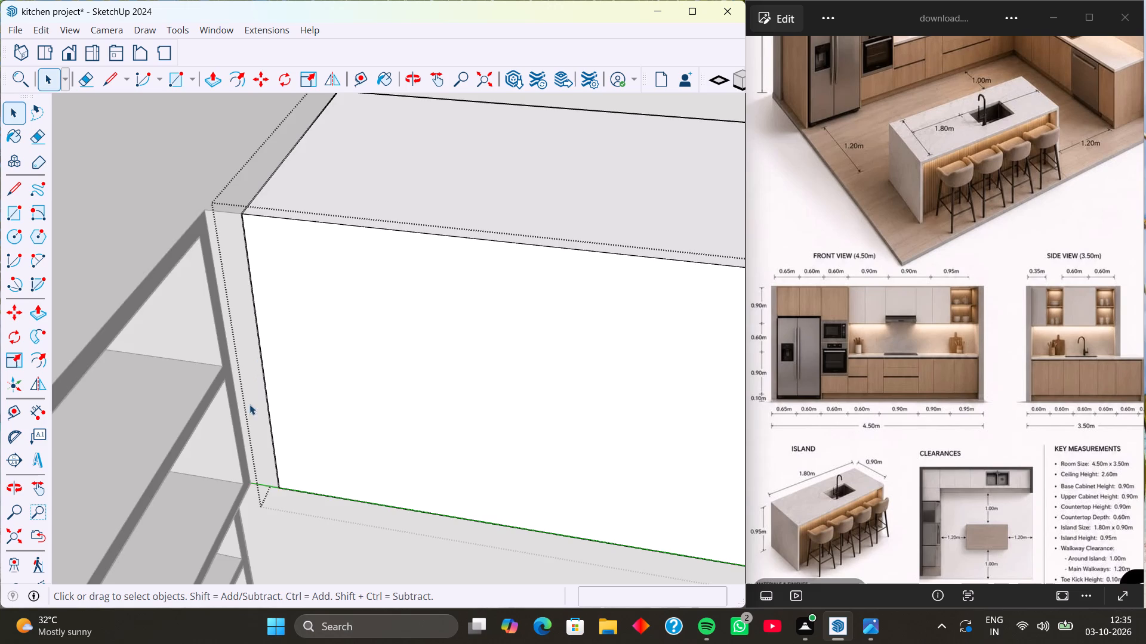
pyautogui.scroll(-5, 272, 389)
pyautogui.moveTo(308, 386); pyautogui.dragTo(171, 321, button='middle')
pyautogui.scroll(-2, 239, 346)
pyautogui.moveTo(252, 339); pyautogui.dragTo(402, 324, button='middle')
pyautogui.moveTo(443, 359); pyautogui.dragTo(350, 352, button='middle')
pyautogui.scroll(3, 262, 310)
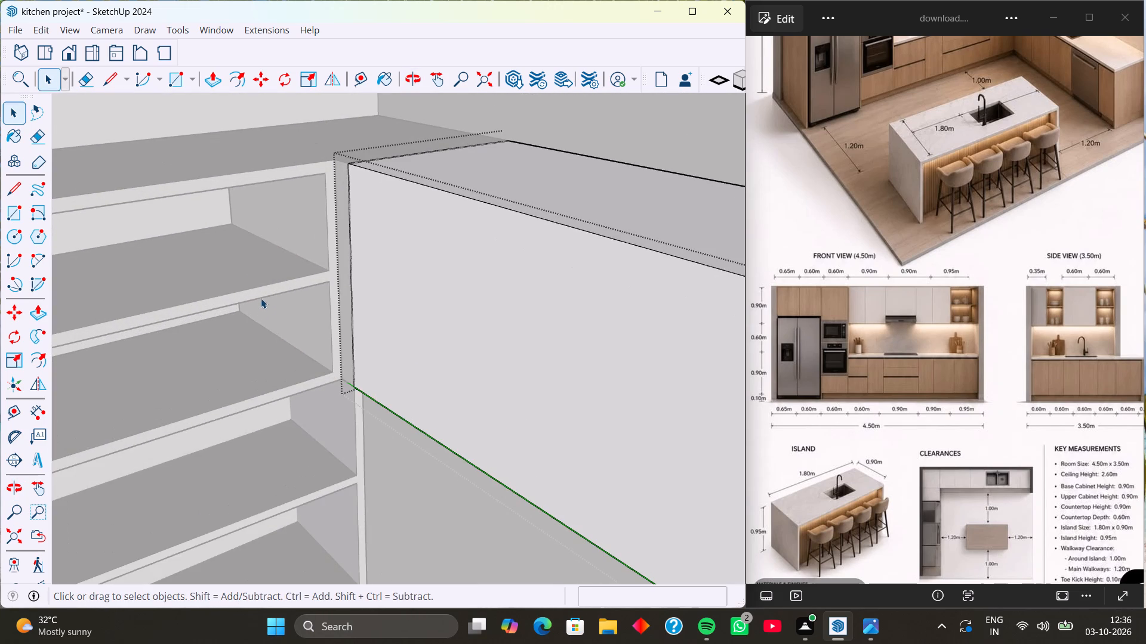
pyautogui.click(261, 296)
pyautogui.click(261, 296)
pyautogui.doubleClick(261, 296)
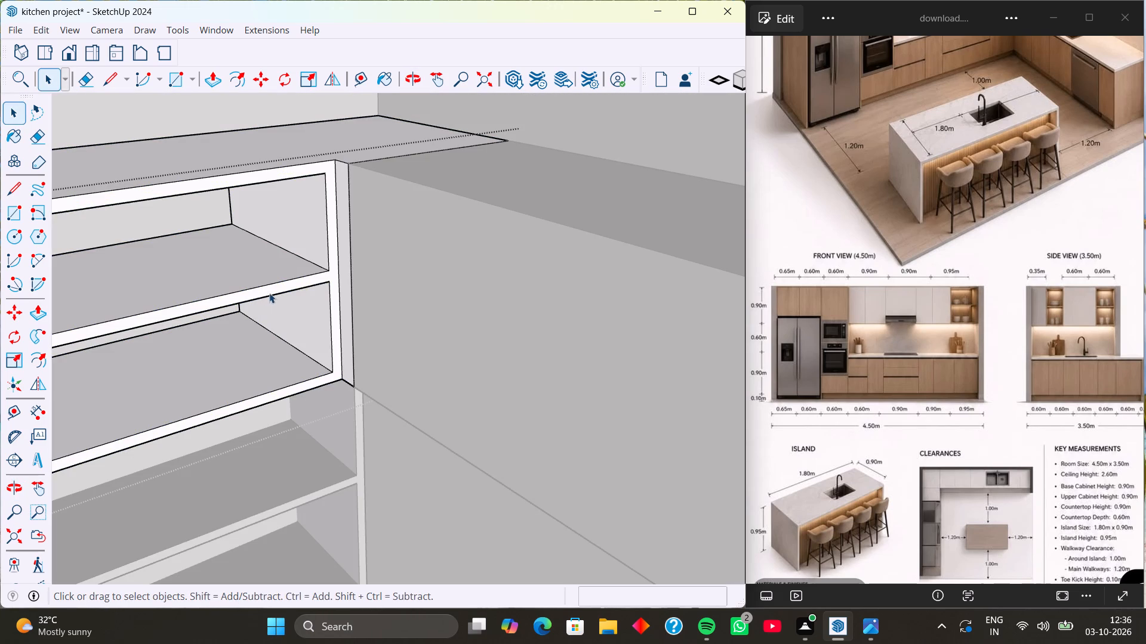
pyautogui.click(272, 292)
pyautogui.moveTo(284, 292); pyautogui.dragTo(250, 299, button='middle')
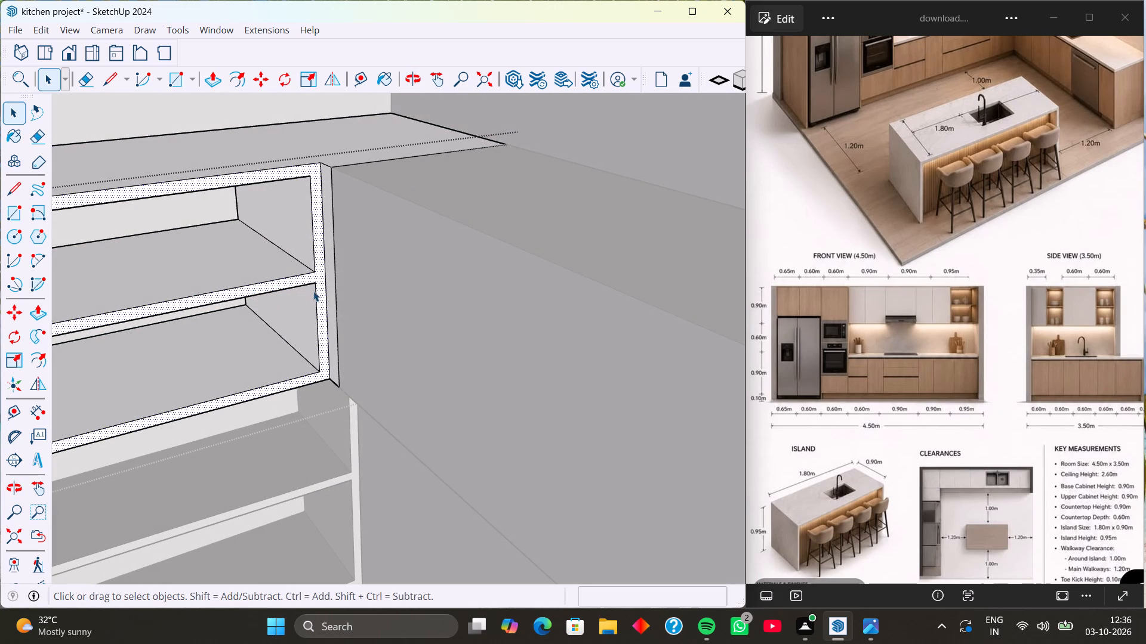
pyautogui.press('p')
pyautogui.click(321, 275)
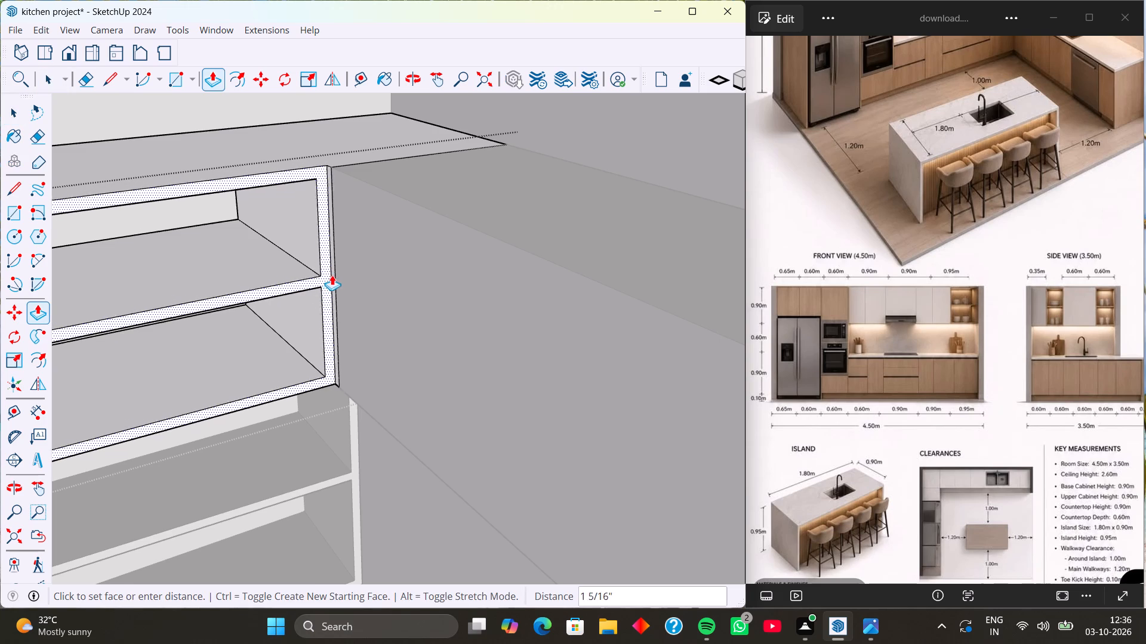
pyautogui.click(335, 275)
pyautogui.scroll(-10, 202, 274)
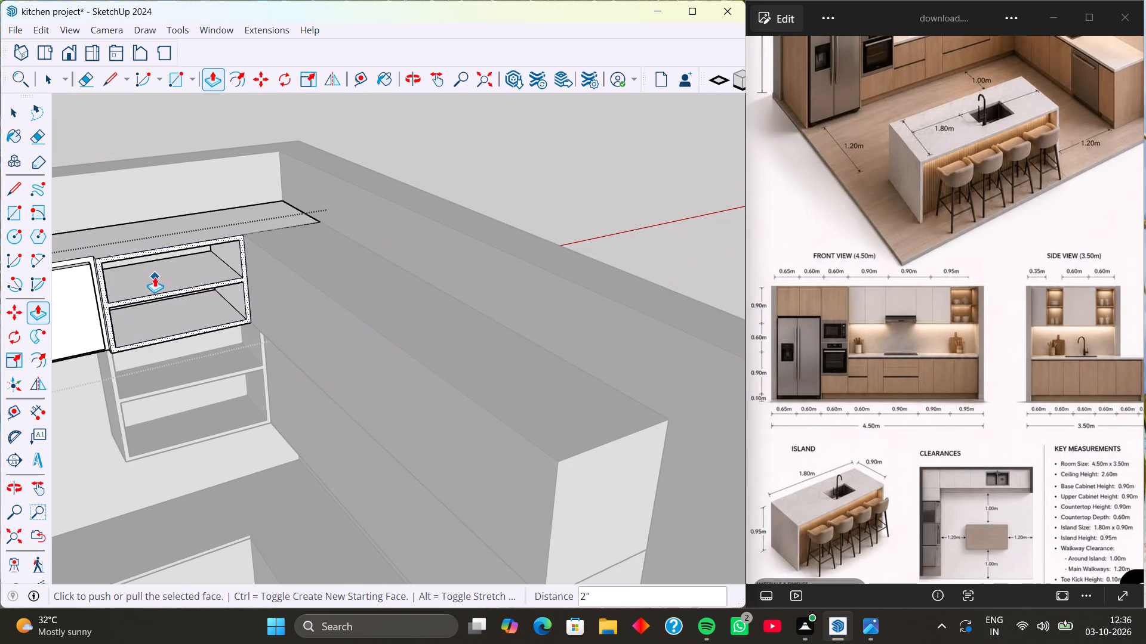
pyautogui.keyDown('shift'); pyautogui.moveTo(155, 277); pyautogui.dragTo(299, 239, button='middle'); pyautogui.keyUp('shift')
pyautogui.moveTo(330, 282); pyautogui.dragTo(274, 239, button='middle')
pyautogui.scroll(-3, 279, 258)
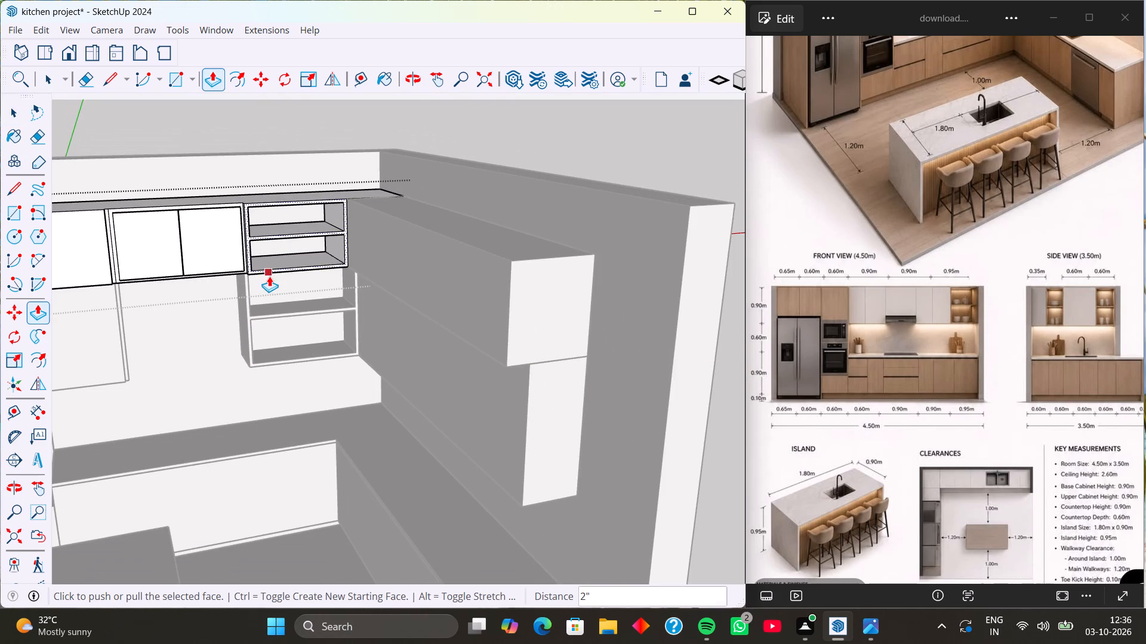
# Leave the open group and place a vertical guide 2' in from the free end of the side wall's lower wall-cabinet front.
pyautogui.press('space')
pyautogui.click(516, 148)
pyautogui.scroll(-3, 341, 294)
pyautogui.moveTo(339, 333); pyautogui.dragTo(507, 337, button='middle')
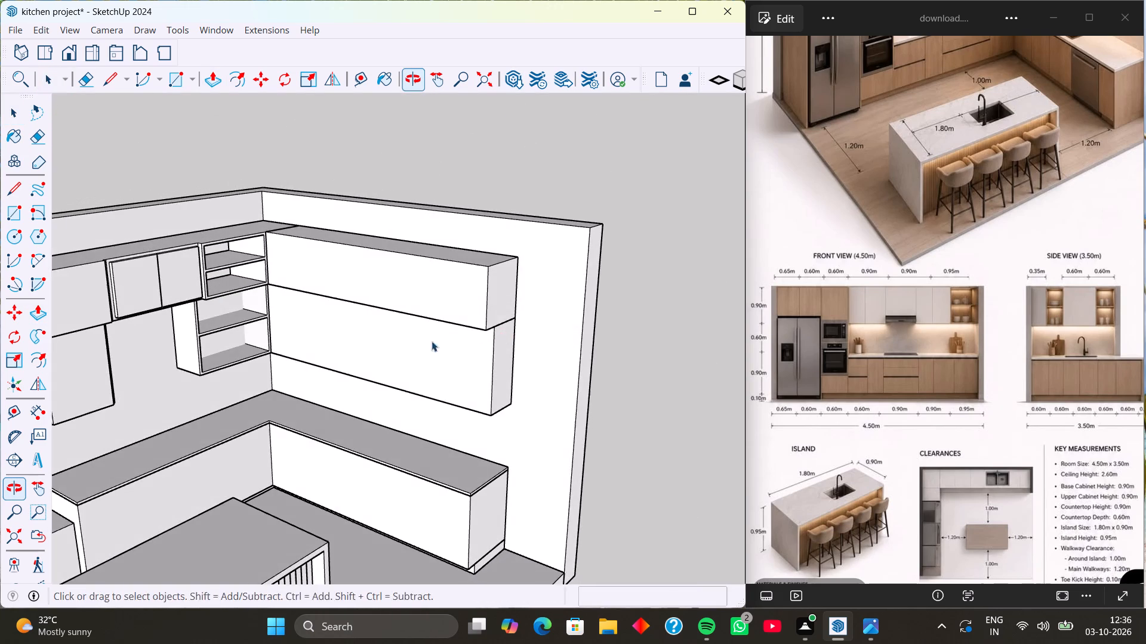
pyautogui.moveTo(377, 341); pyautogui.dragTo(494, 316, button='middle')
pyautogui.moveTo(353, 399); pyautogui.dragTo(402, 389, button='middle')
pyautogui.moveTo(300, 368); pyautogui.dragTo(356, 352, button='middle')
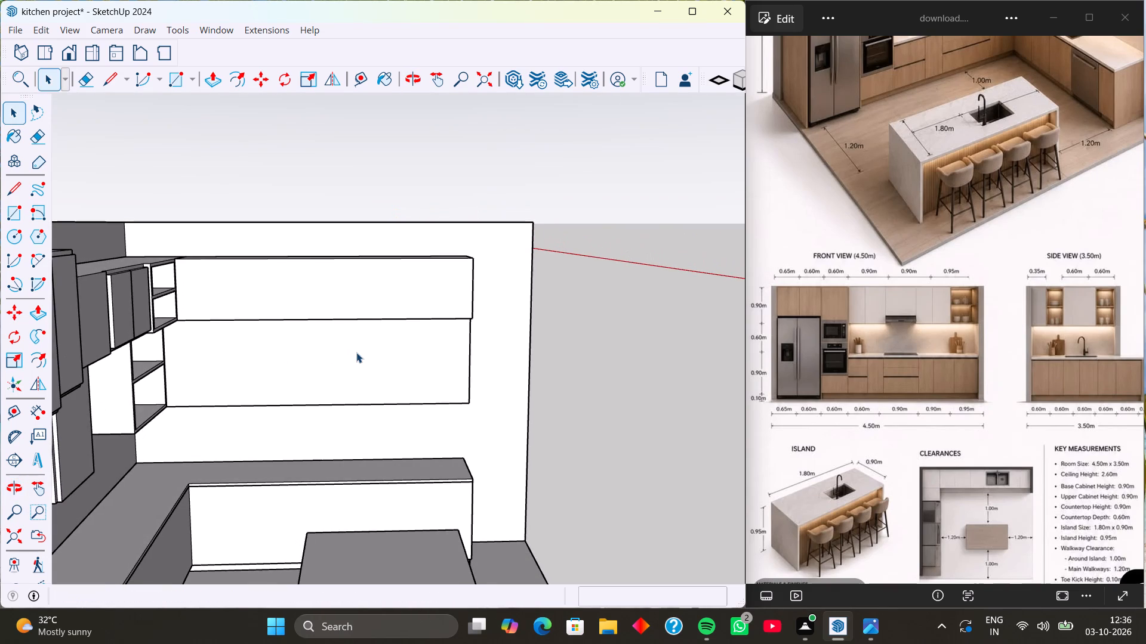
pyautogui.keyDown('shift'); pyautogui.moveTo(345, 366); pyautogui.dragTo(332, 295, button='middle'); pyautogui.keyUp('shift')
pyautogui.moveTo(334, 327); pyautogui.dragTo(358, 328, button='middle')
pyautogui.scroll(1, 443, 338)
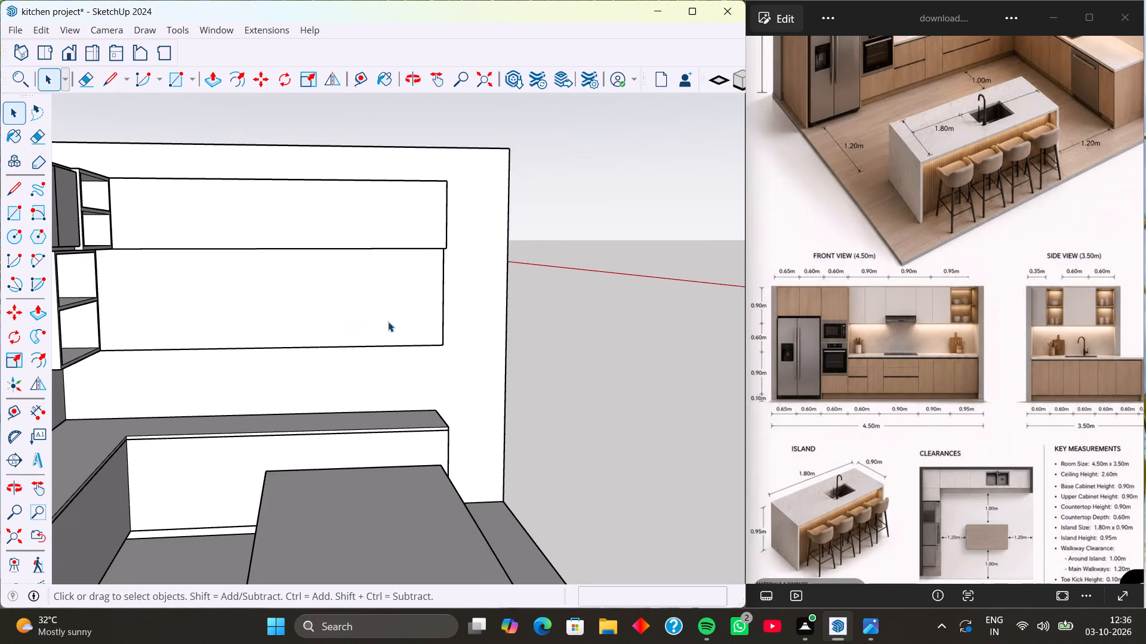
pyautogui.moveTo(388, 321); pyautogui.dragTo(416, 318, button='middle')
pyautogui.moveTo(416, 318); pyautogui.dragTo(427, 316, button='middle')
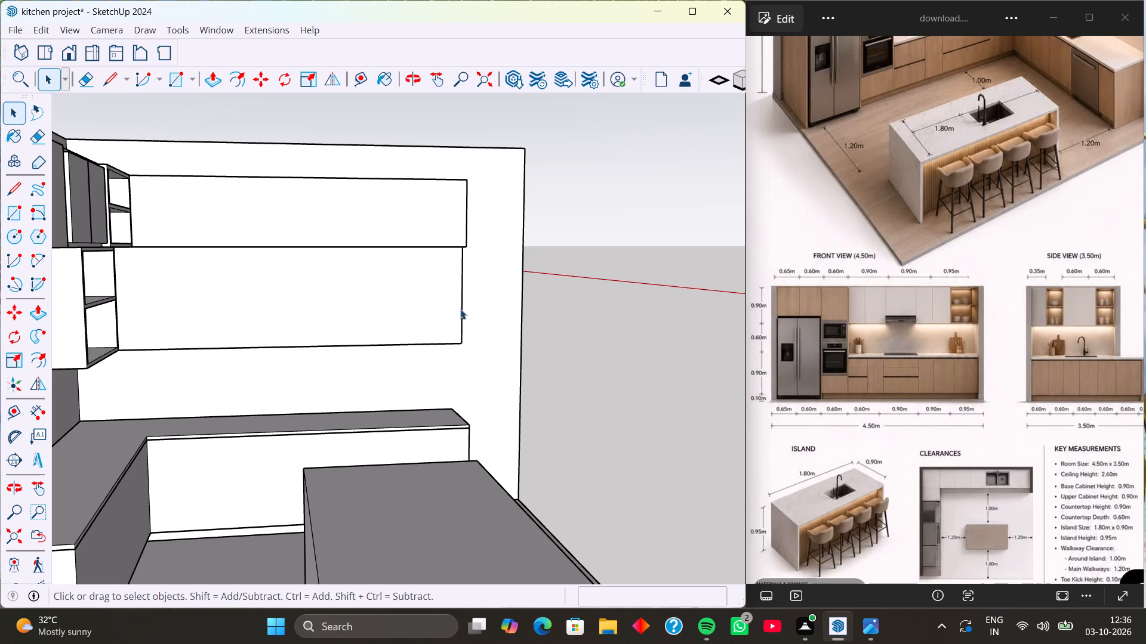
pyautogui.press('t')
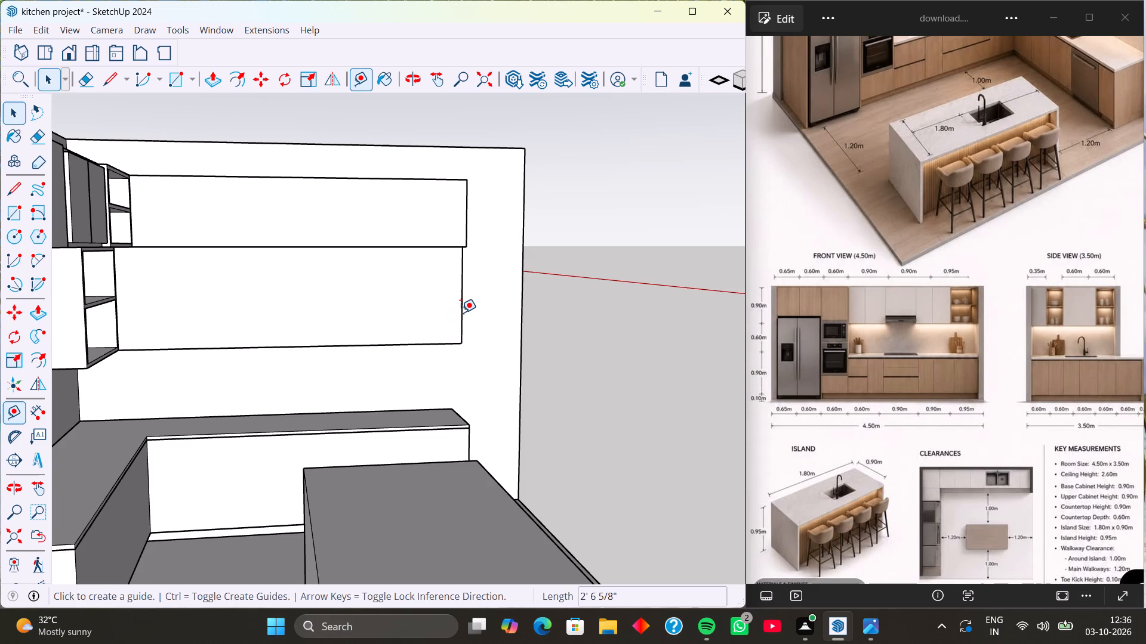
pyautogui.click(461, 300)
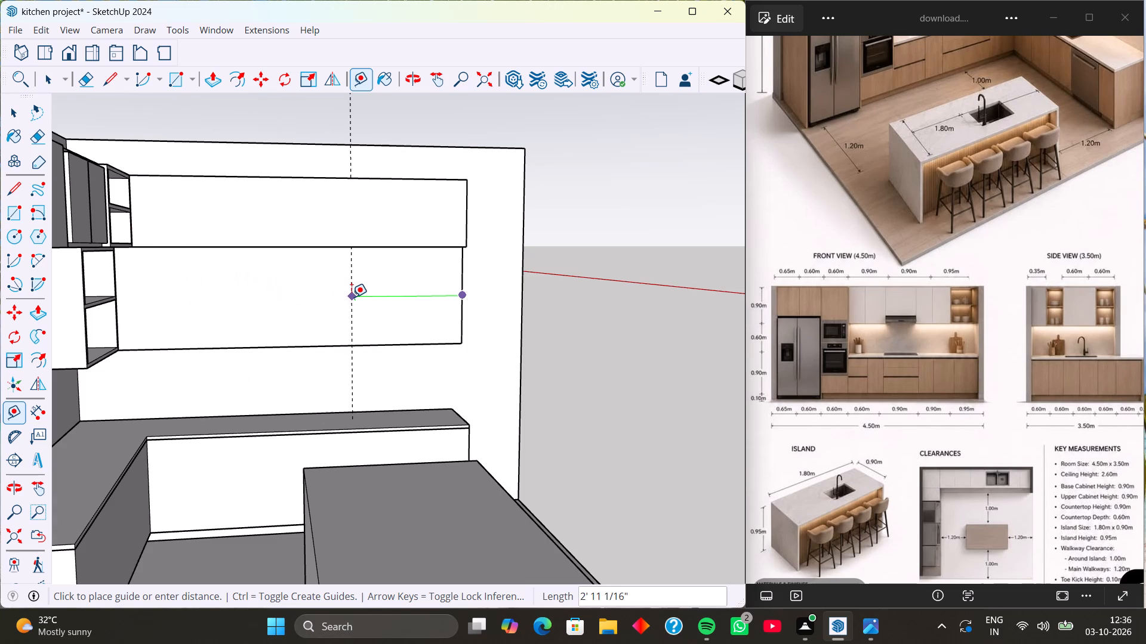
pyautogui.write("2'")
pyautogui.press('Return')
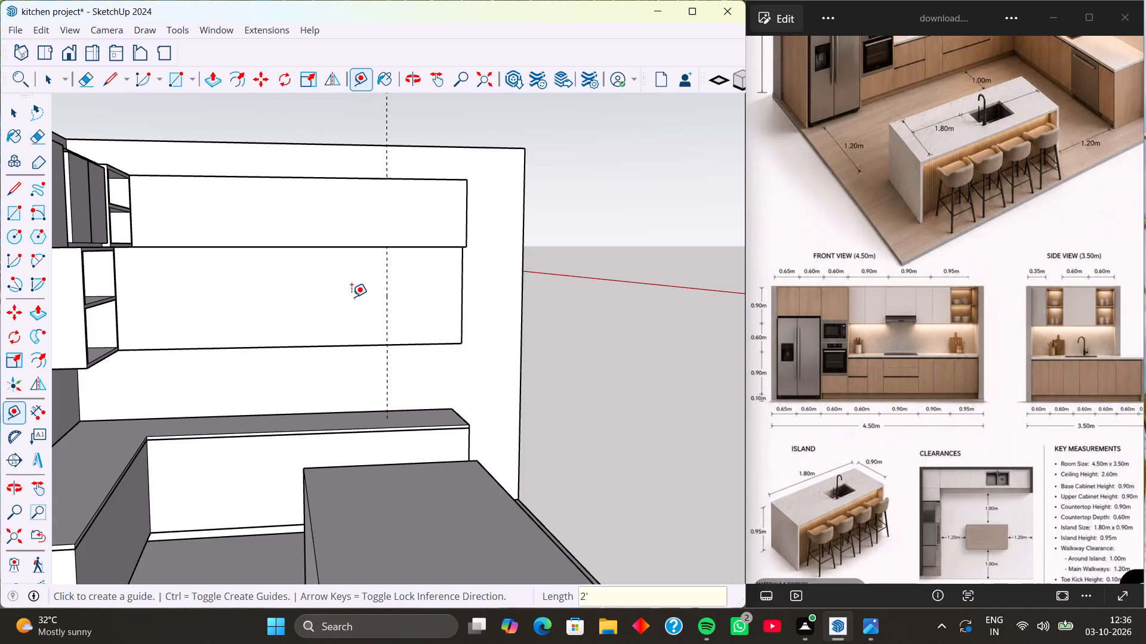
# Add two more vertical guides at 2' spacing towards the open shelves, plus a fourth about 2' 3 11/16" further, at the shelf unit's edge.
pyautogui.click(386, 287)
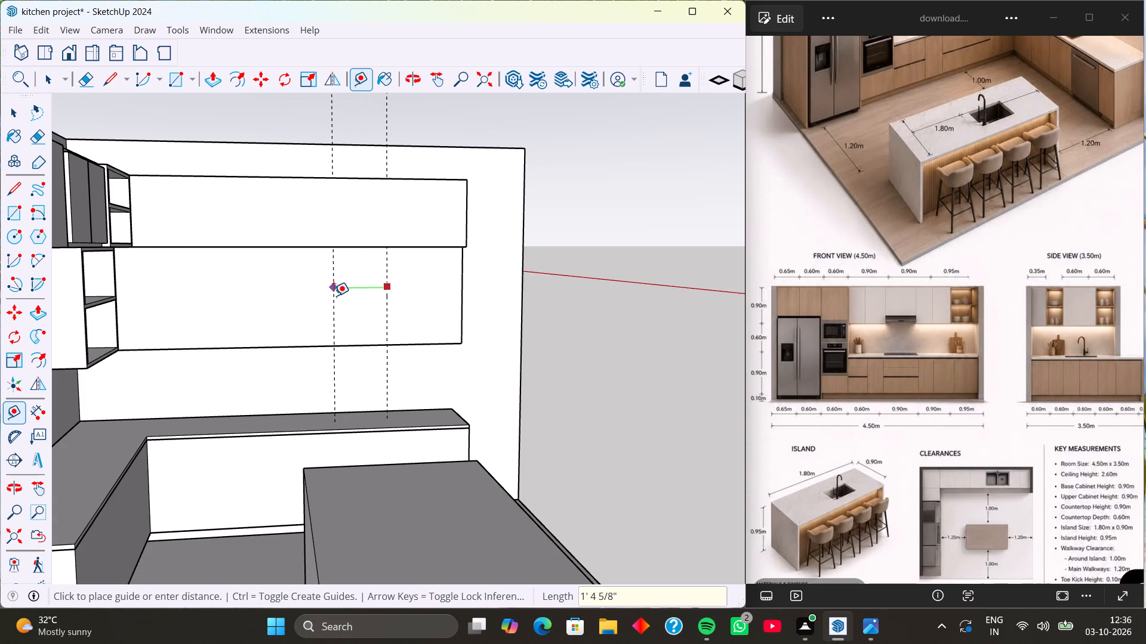
pyautogui.write("2'")
pyautogui.press('Return')
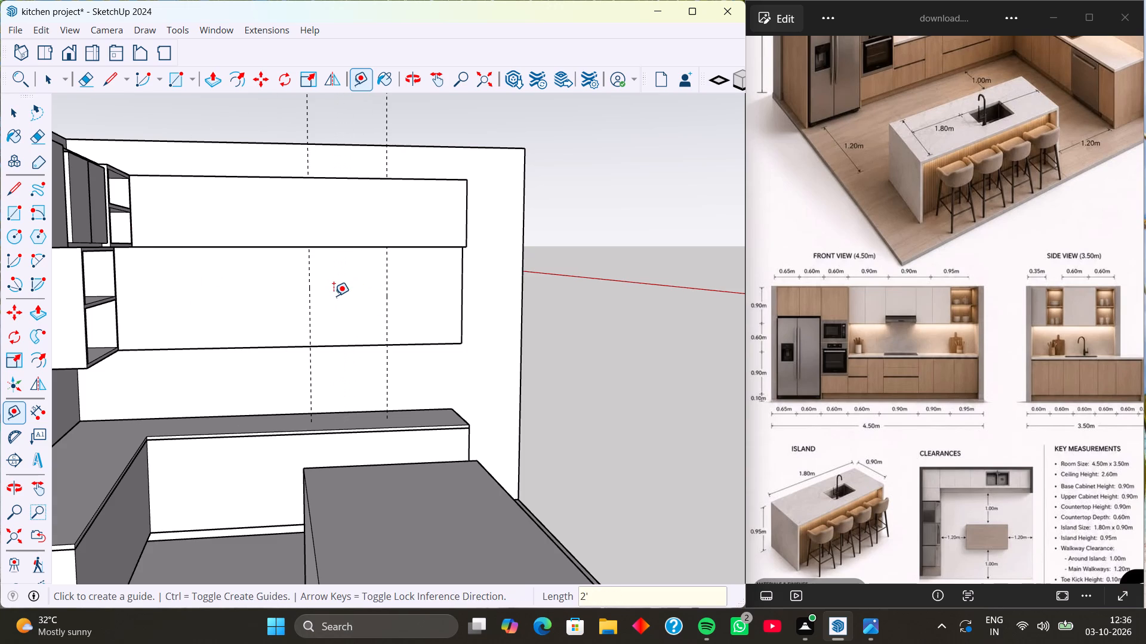
pyautogui.click(310, 293)
pyautogui.click(254, 299)
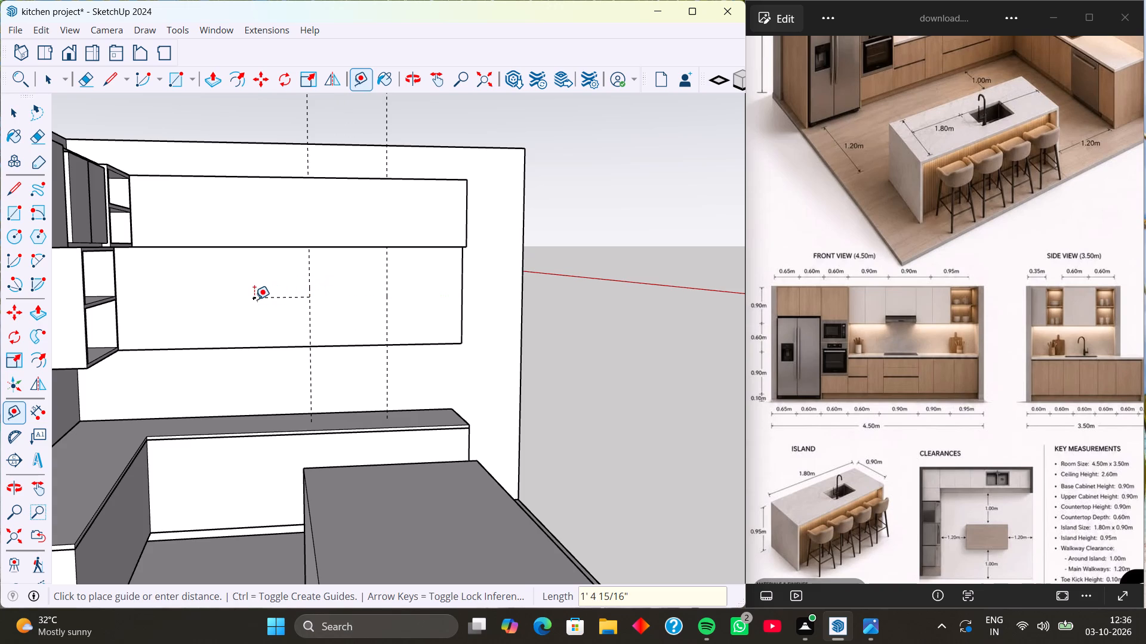
pyautogui.click(308, 281)
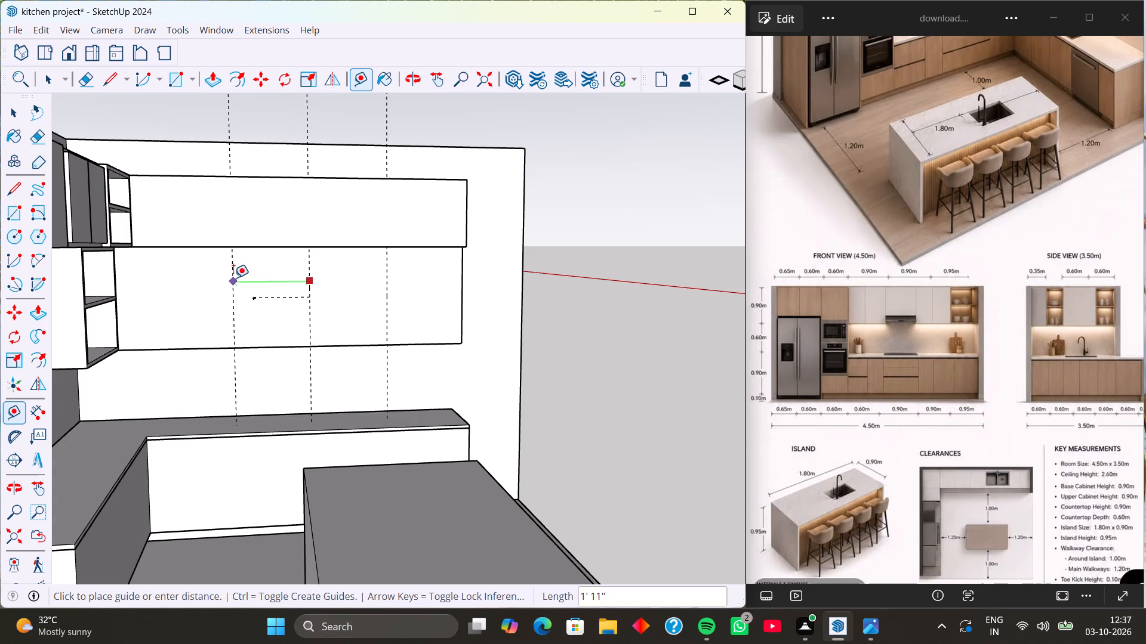
pyautogui.write("2'")
pyautogui.press('Return')
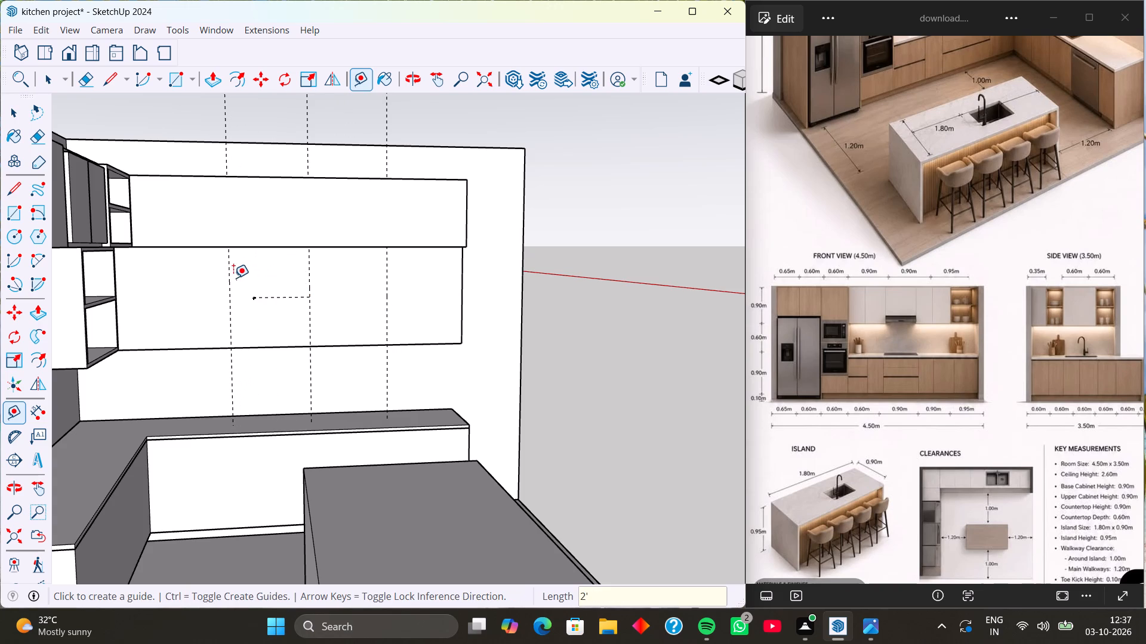
pyautogui.click(229, 271)
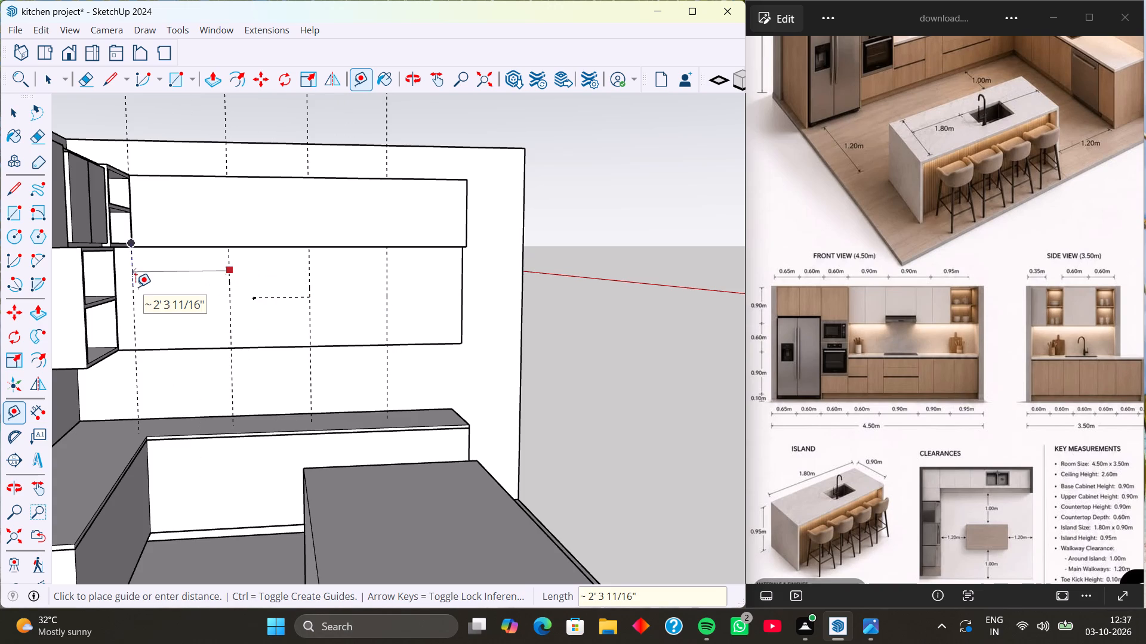
pyautogui.click(135, 287)
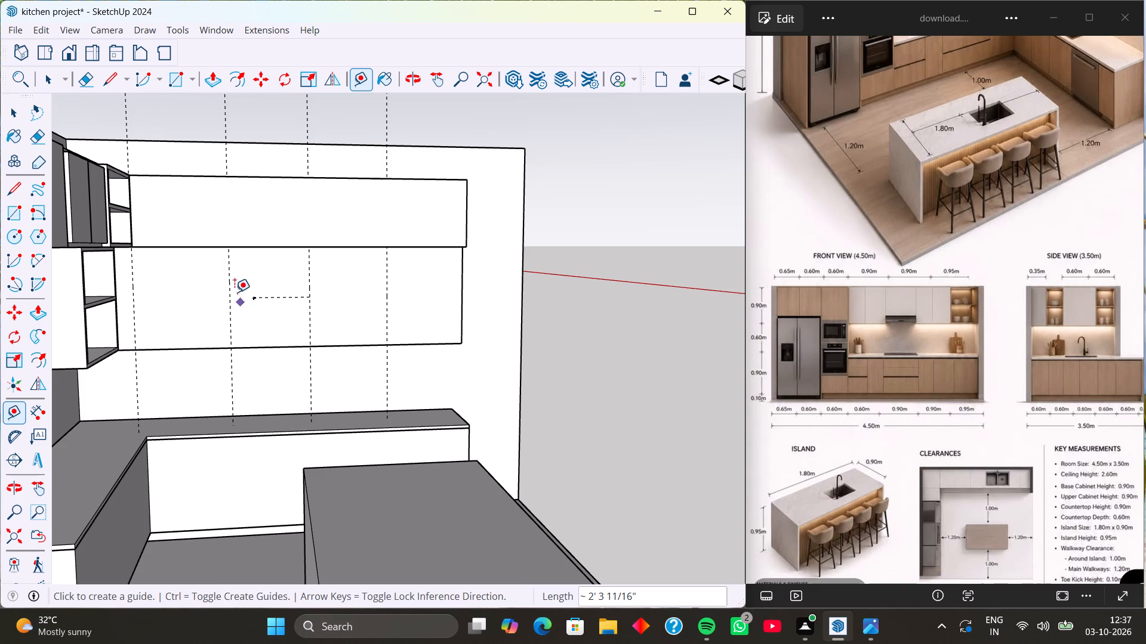
# Move the third vertical guide 3" towards the open shelves.
pyautogui.click(230, 284)
pyautogui.press('space')
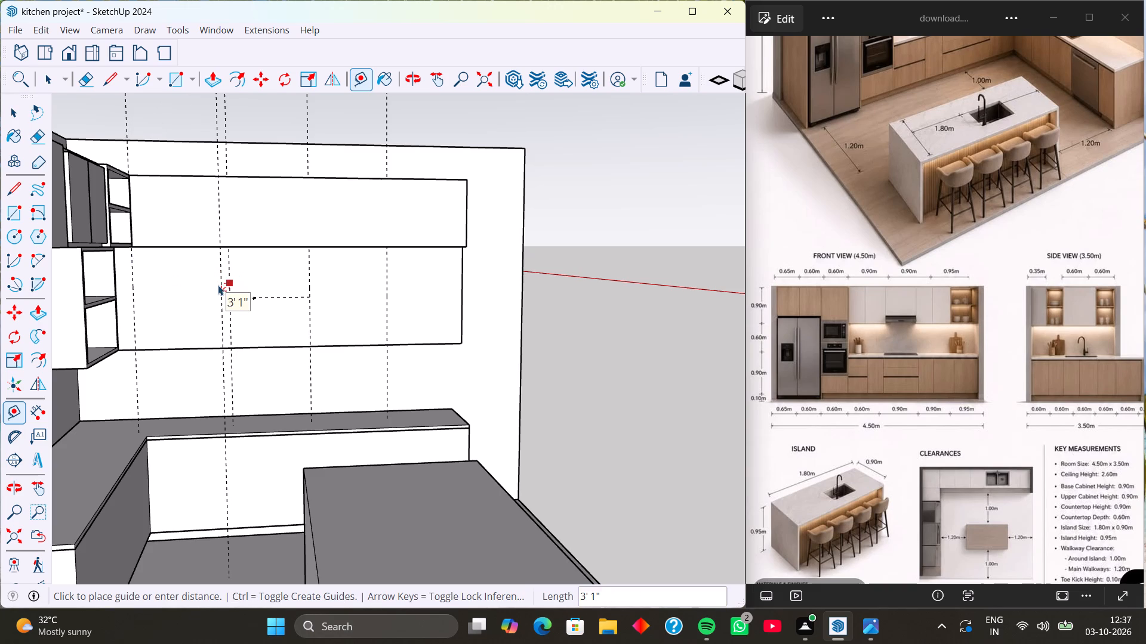
pyautogui.click(229, 287)
pyautogui.press('m')
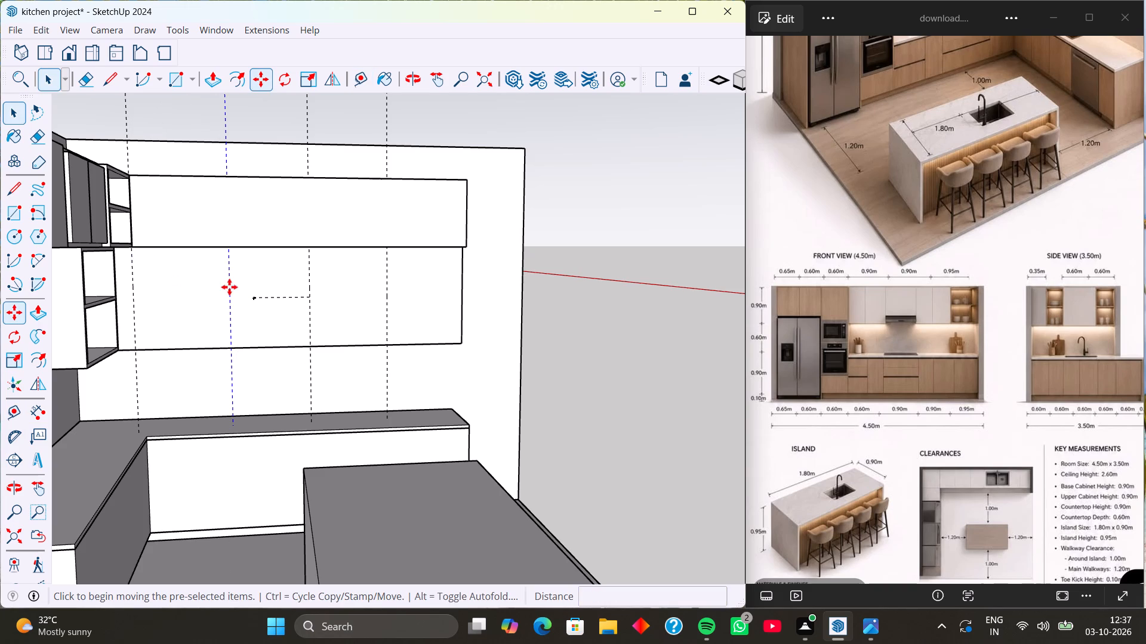
pyautogui.click(231, 345)
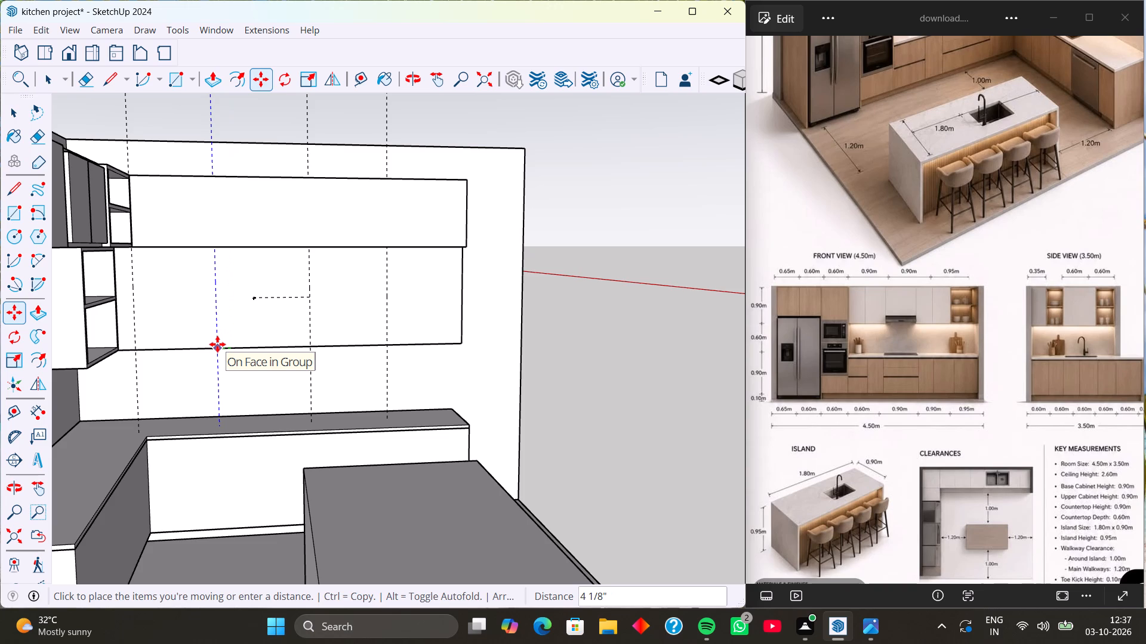
pyautogui.press('3')
pyautogui.press('Return')
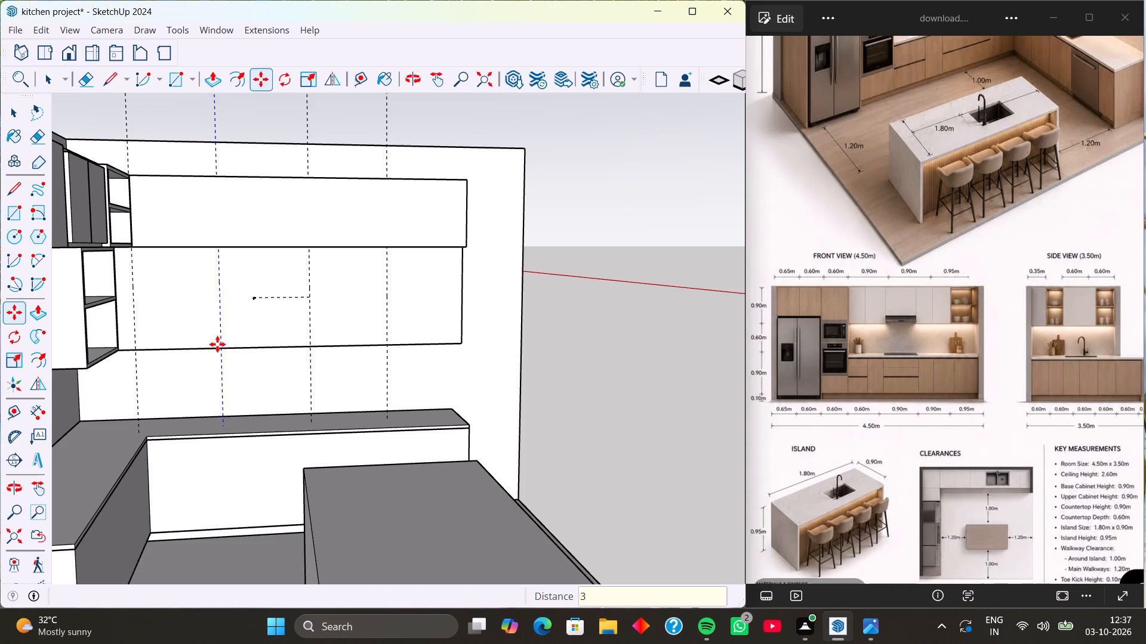
# Open the side wall's lower wall-cabinet group and draw three vertical division lines down its front face along the first three guides.
pyautogui.press('space')
pyautogui.tripleClick(286, 312)
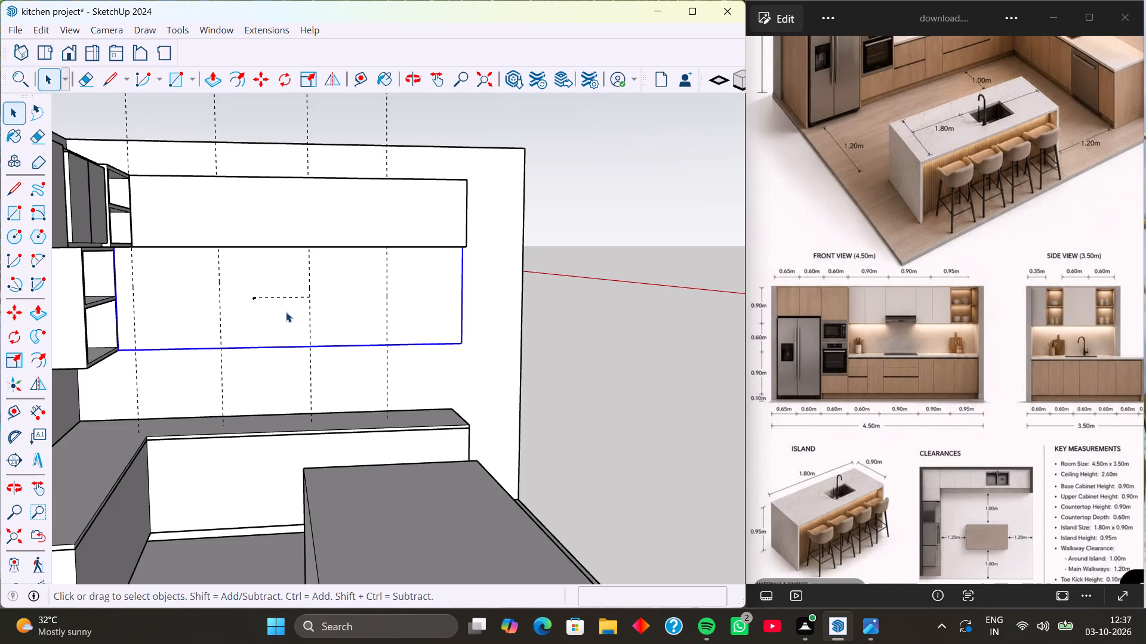
pyautogui.click(286, 312)
pyautogui.click(269, 312)
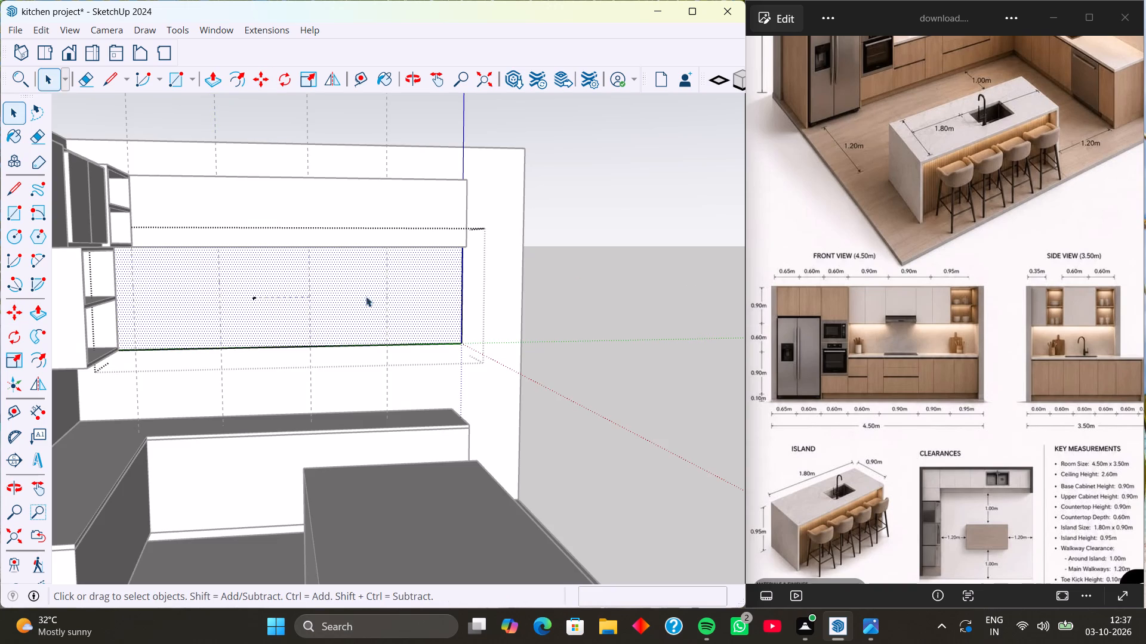
pyautogui.press('l')
pyautogui.moveTo(388, 279); pyautogui.dragTo(380, 236, button='middle')
pyautogui.scroll(7, 390, 295)
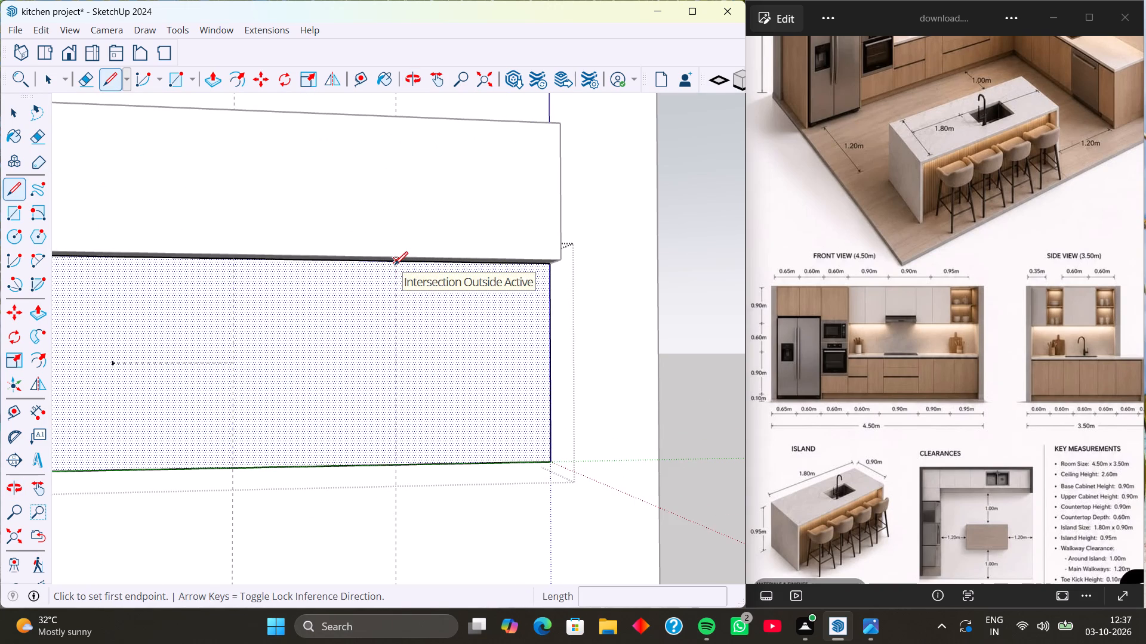
pyautogui.click(395, 265)
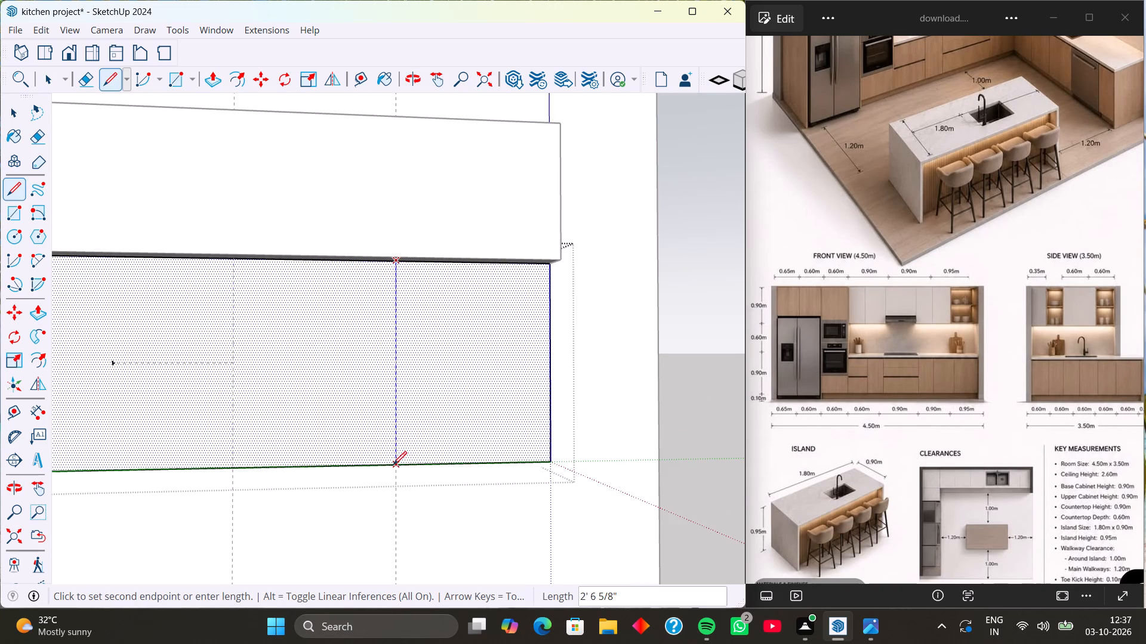
pyautogui.click(393, 465)
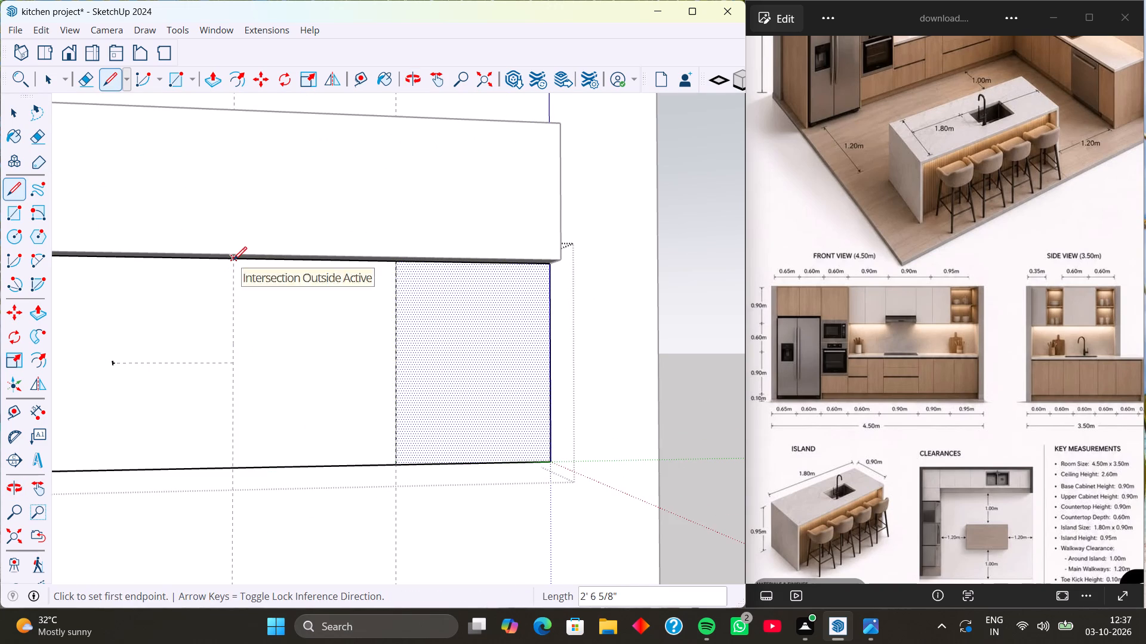
pyautogui.click(233, 260)
pyautogui.click(234, 467)
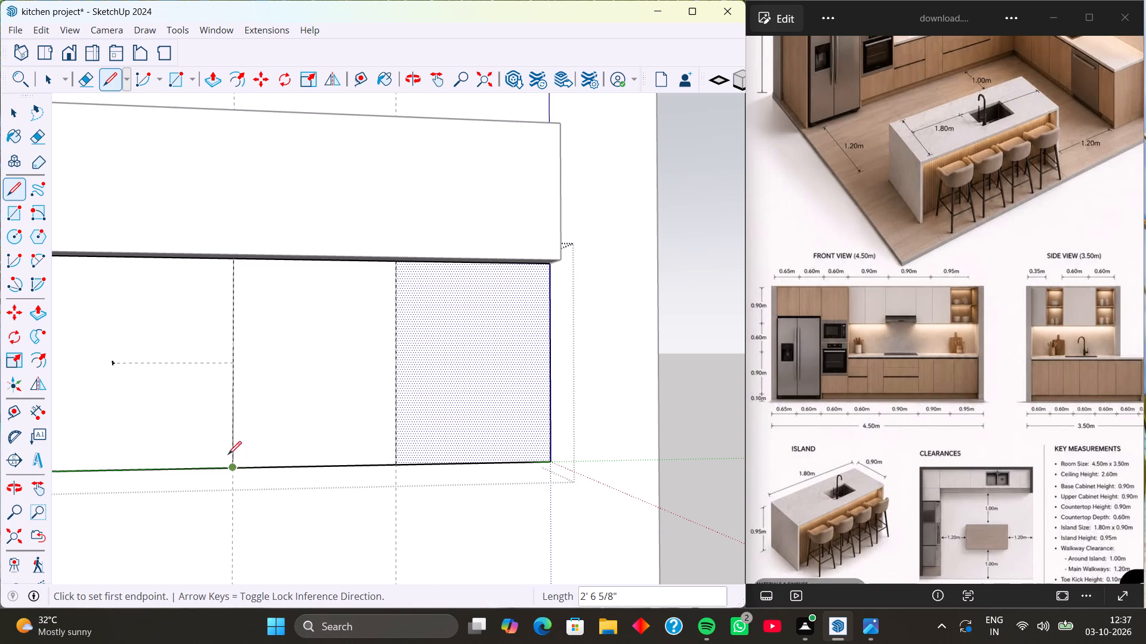
pyautogui.scroll(-3, 101, 382)
pyautogui.keyDown('shift'); pyautogui.moveTo(44, 370); pyautogui.dragTo(341, 377, button='middle'); pyautogui.keyUp('shift')
pyautogui.keyDown('shift'); pyautogui.moveTo(203, 357); pyautogui.dragTo(574, 321, button='middle'); pyautogui.keyUp('shift')
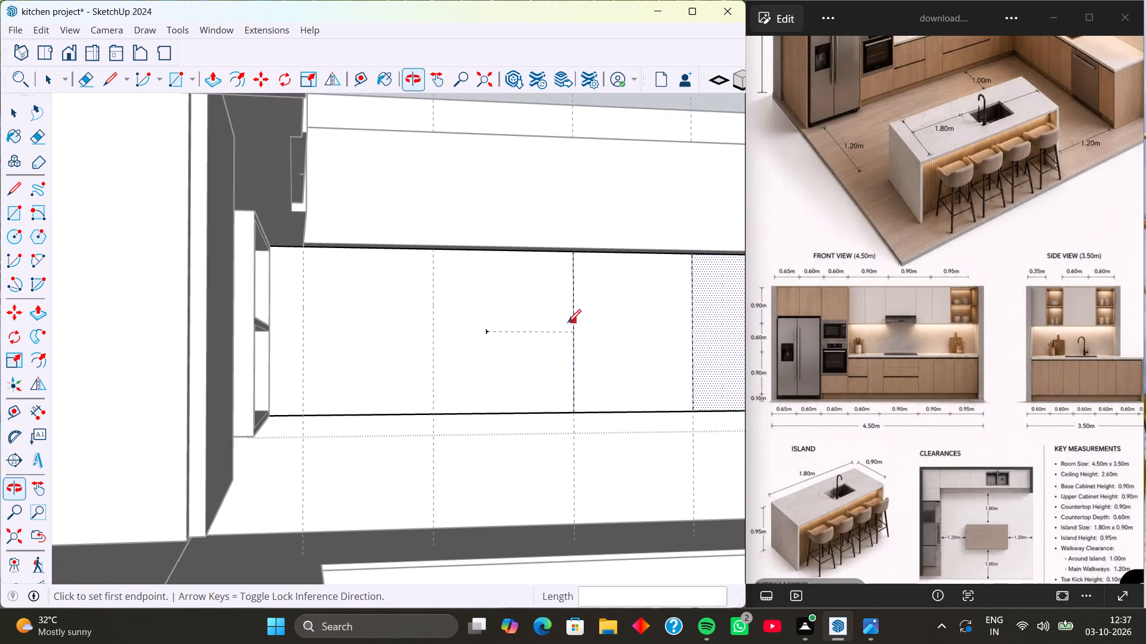
pyautogui.click(434, 251)
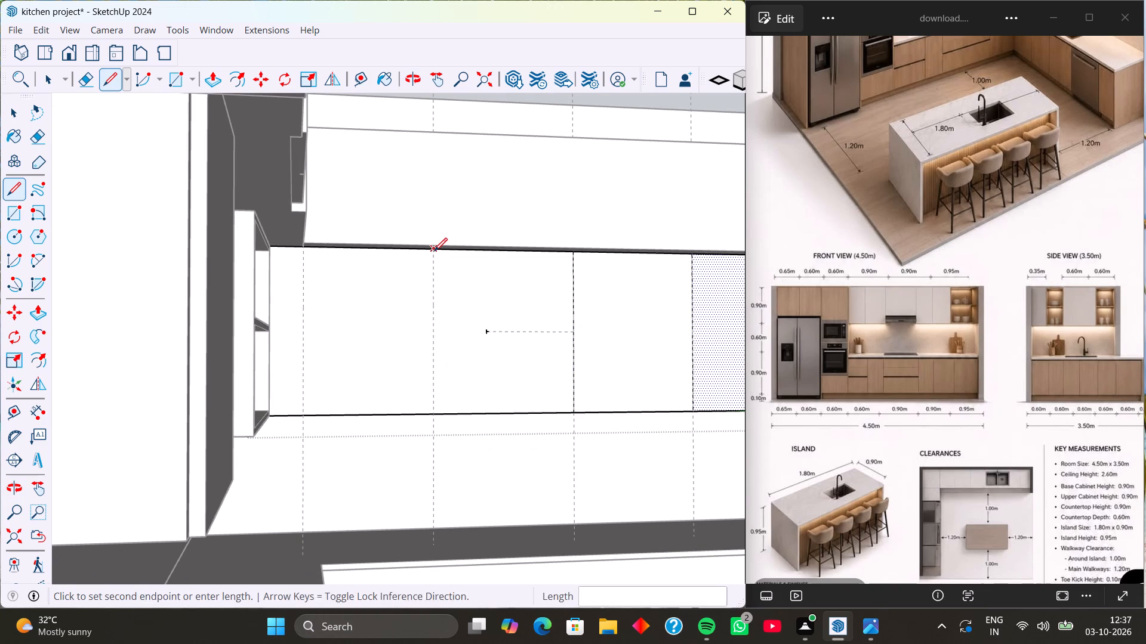
pyautogui.click(432, 416)
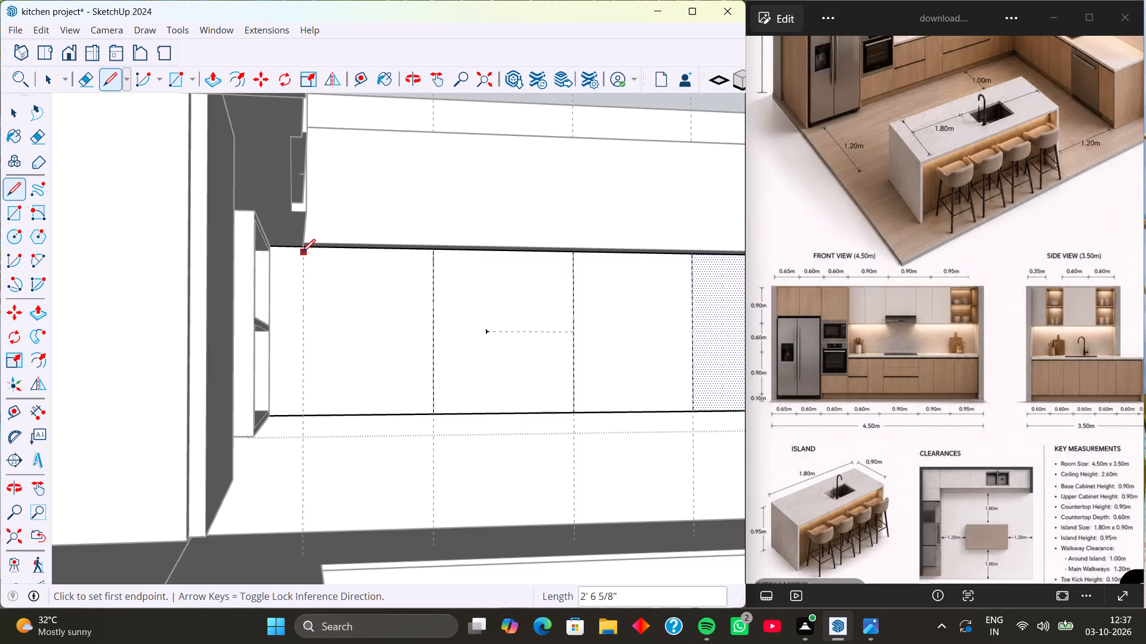
# Draw a 2' 6 5/8" by 2' 6" rectangle over the front bay between the open shelves and the third division line.
pyautogui.scroll(8, 303, 251)
pyautogui.moveTo(303, 251); pyautogui.dragTo(303, 235, button='middle')
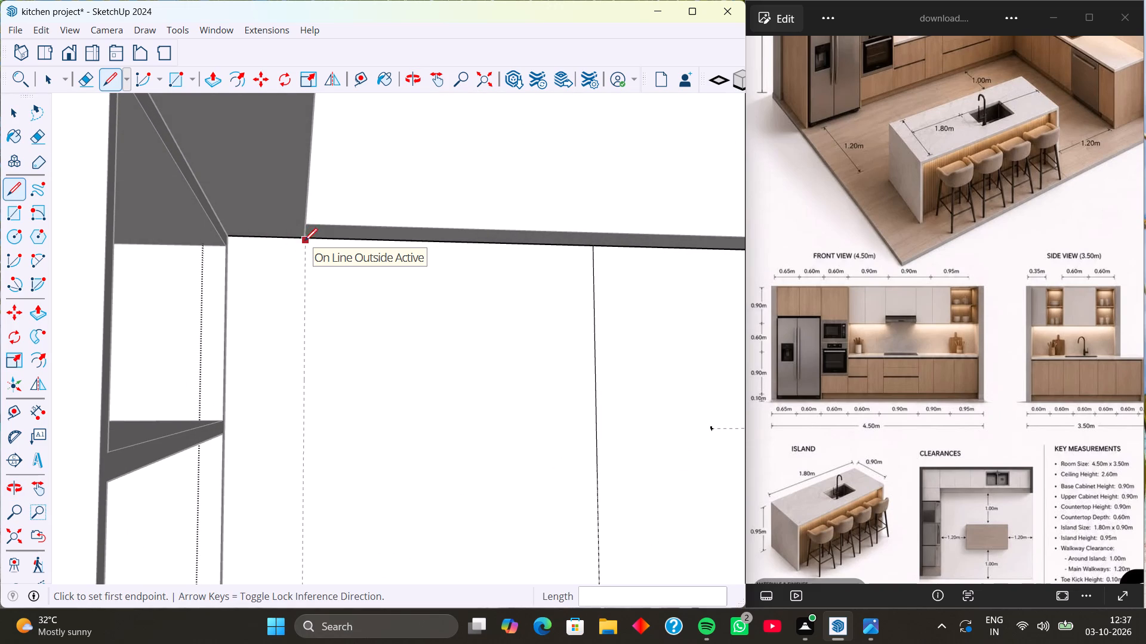
pyautogui.scroll(-10, 183, 312)
pyautogui.moveTo(324, 375); pyautogui.dragTo(270, 377, button='middle')
pyautogui.scroll(-3, 307, 363)
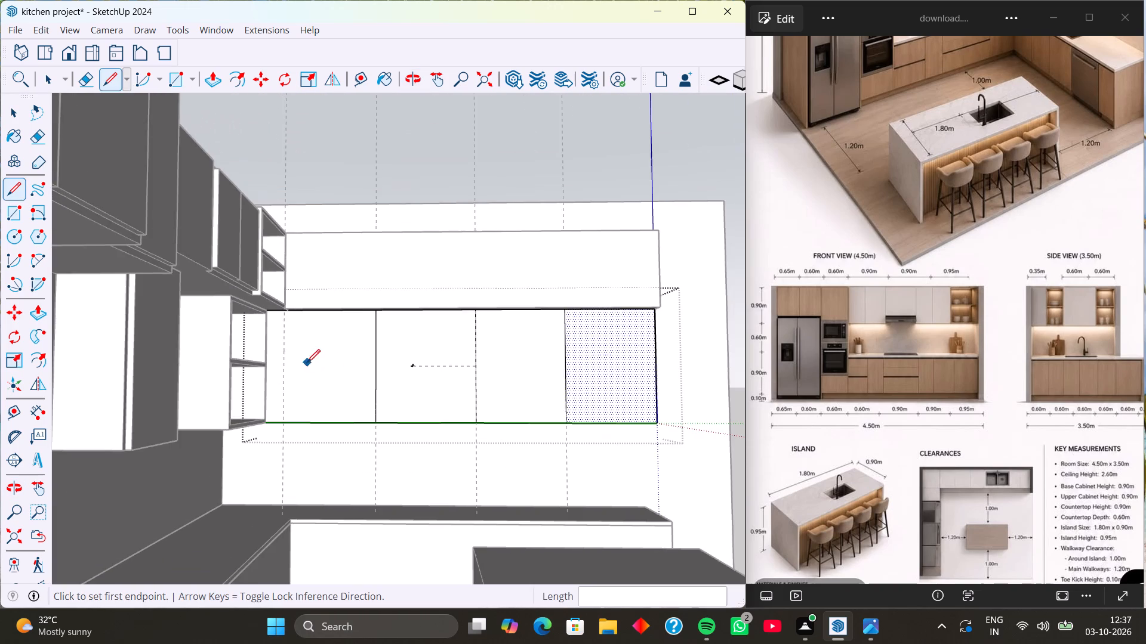
pyautogui.moveTo(339, 367); pyautogui.dragTo(311, 402, button='middle')
pyautogui.moveTo(359, 374); pyautogui.dragTo(313, 378, button='middle')
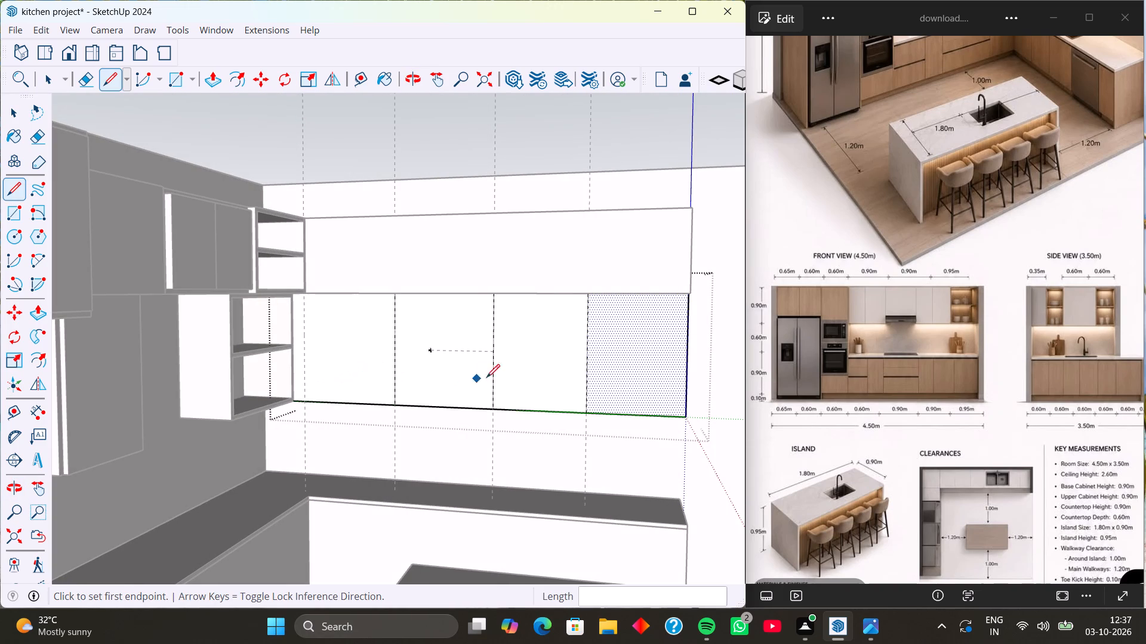
pyautogui.moveTo(534, 358); pyautogui.dragTo(606, 368, button='middle')
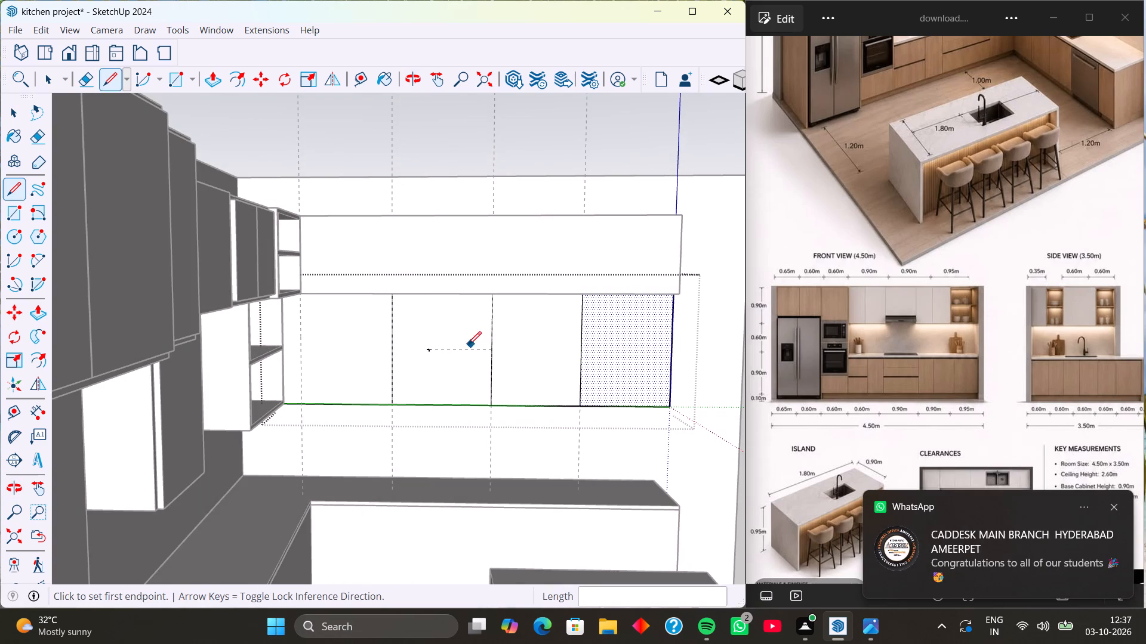
pyautogui.moveTo(467, 345); pyautogui.dragTo(506, 339, button='middle')
pyautogui.scroll(3, 352, 343)
pyautogui.moveTo(344, 354); pyautogui.dragTo(294, 351, button='middle')
pyautogui.scroll(1, 309, 352)
pyautogui.moveTo(309, 352); pyautogui.dragTo(296, 352, button='middle')
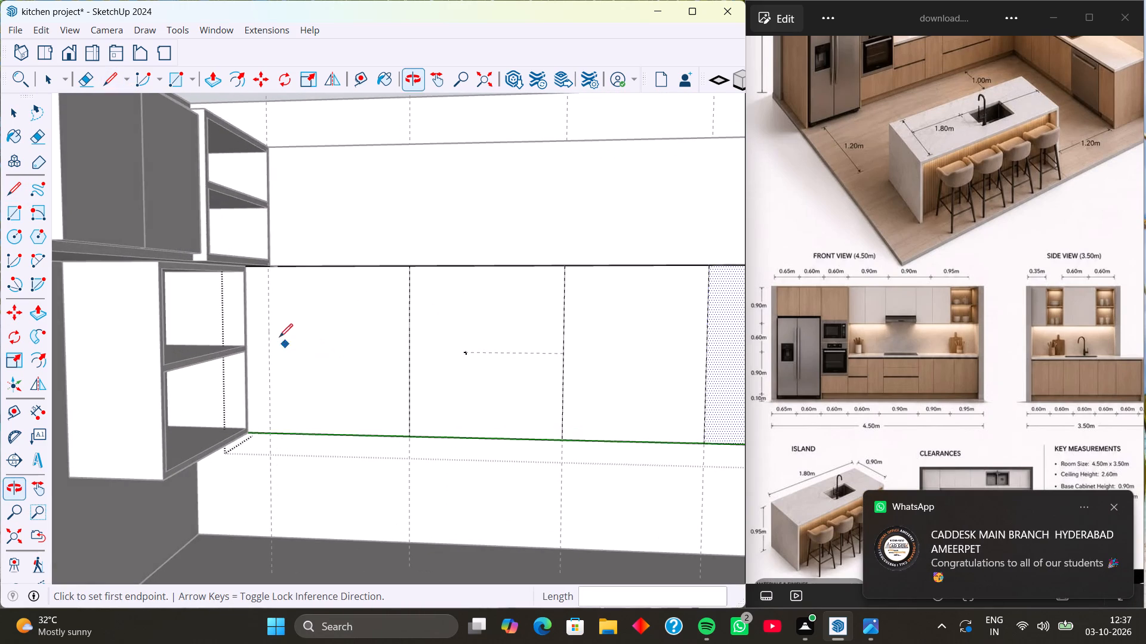
pyautogui.scroll(2, 273, 322)
pyautogui.press('r')
pyautogui.scroll(8, 254, 300)
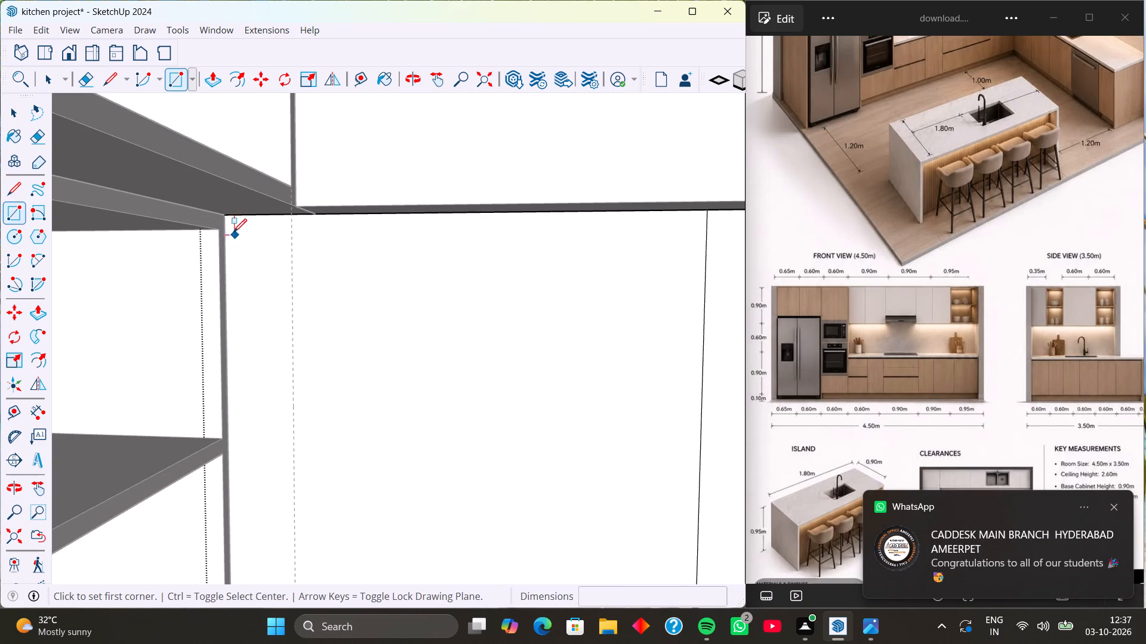
pyautogui.click(226, 216)
pyautogui.scroll(-5, 569, 442)
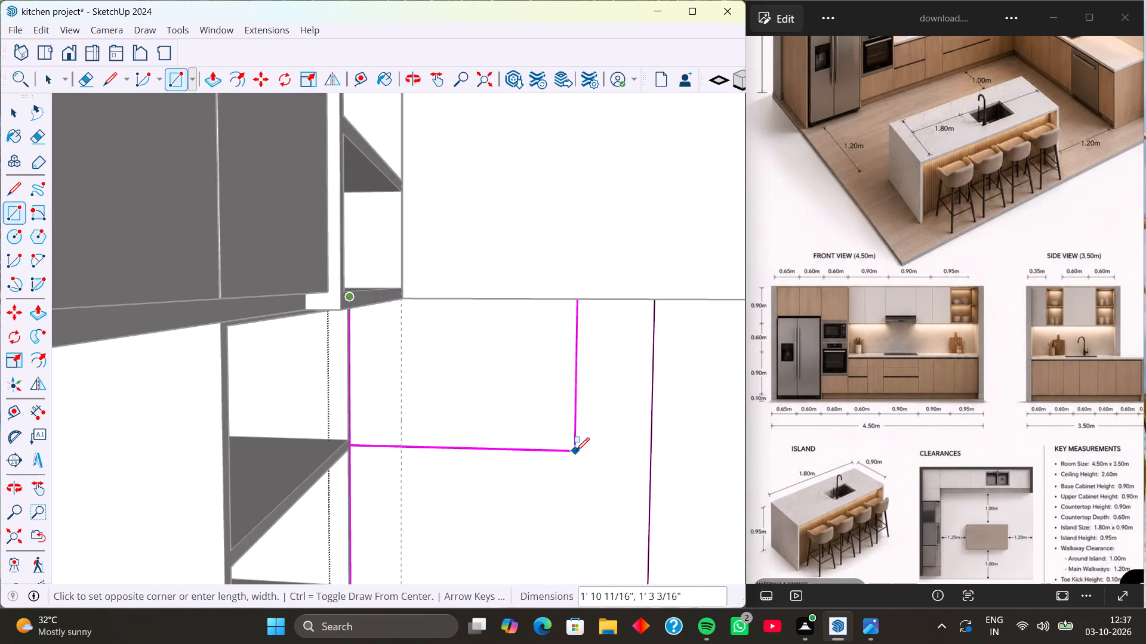
pyautogui.keyDown('shift'); pyautogui.moveTo(576, 451); pyautogui.dragTo(464, 357, button='middle'); pyautogui.keyUp('shift')
pyautogui.click(535, 513)
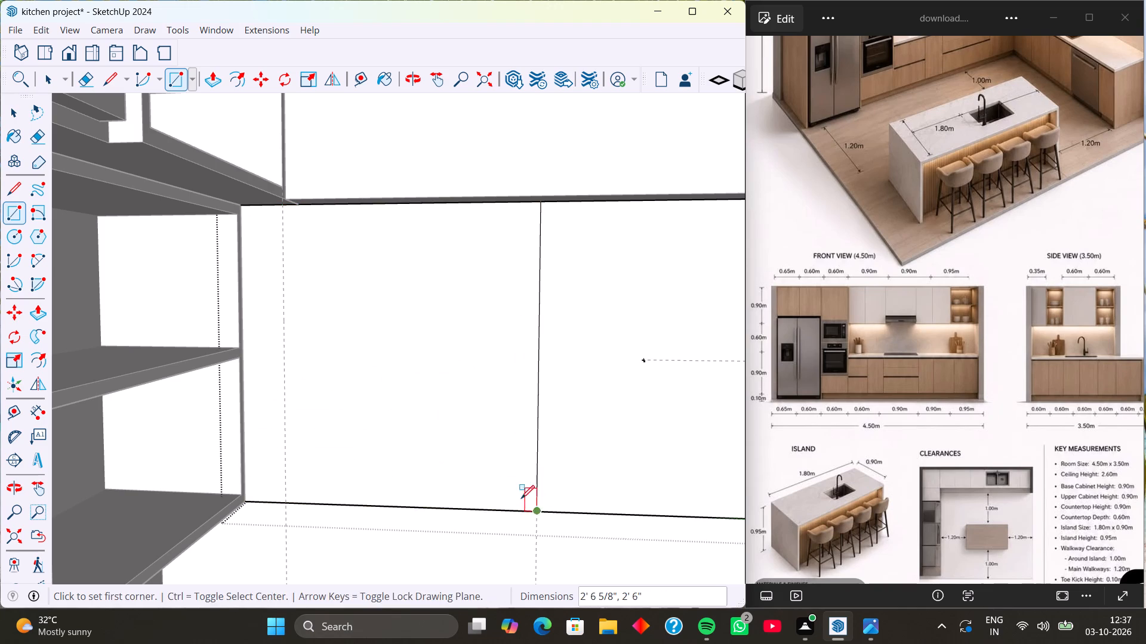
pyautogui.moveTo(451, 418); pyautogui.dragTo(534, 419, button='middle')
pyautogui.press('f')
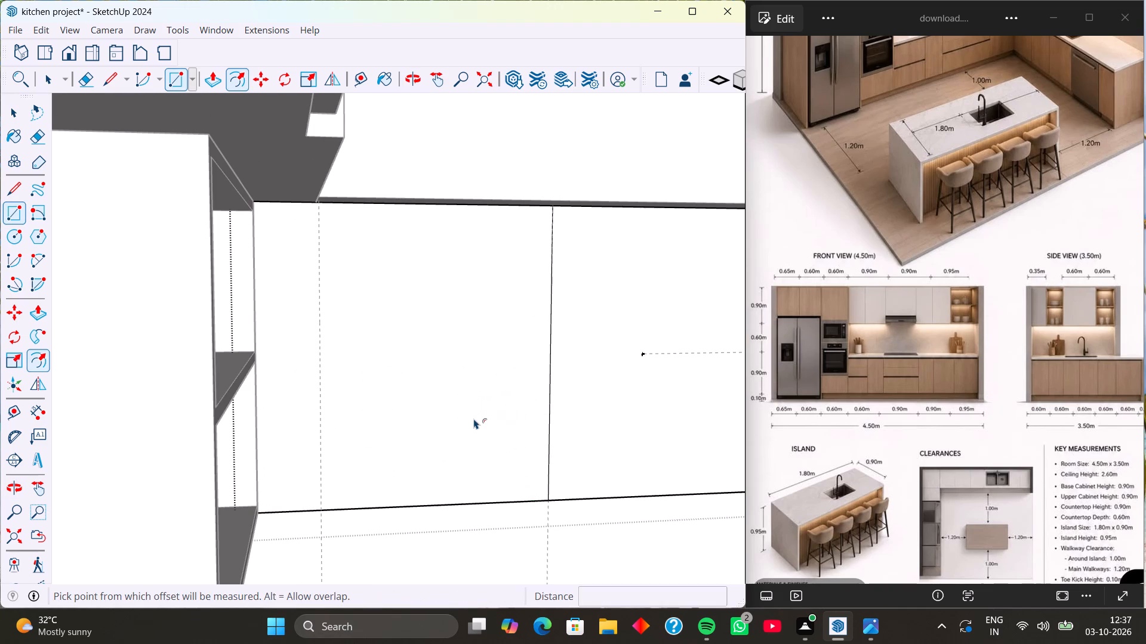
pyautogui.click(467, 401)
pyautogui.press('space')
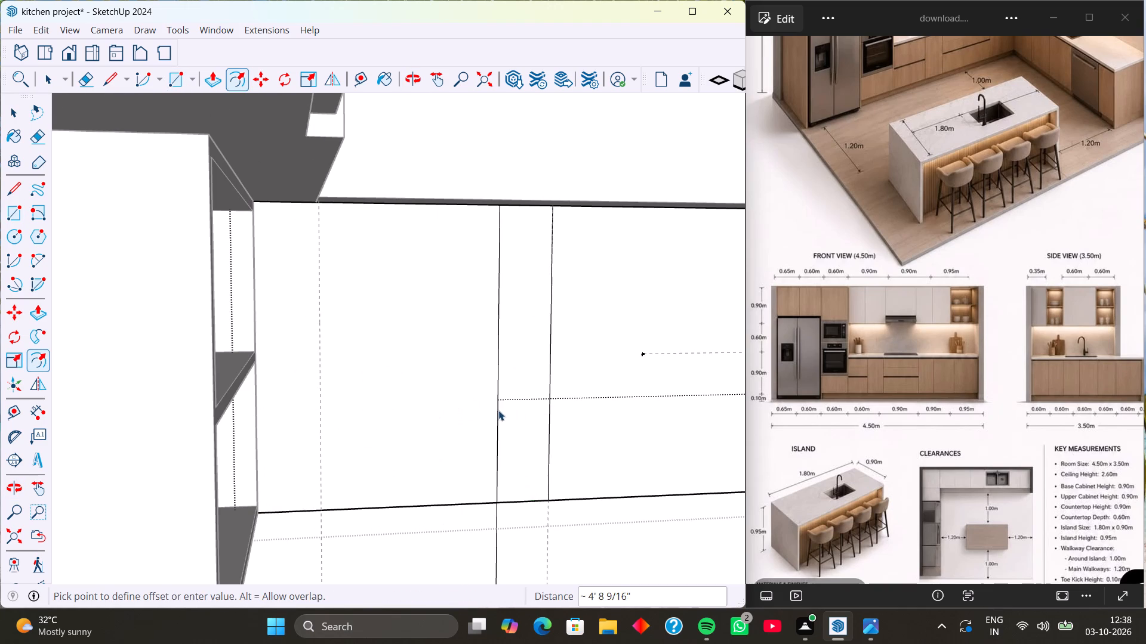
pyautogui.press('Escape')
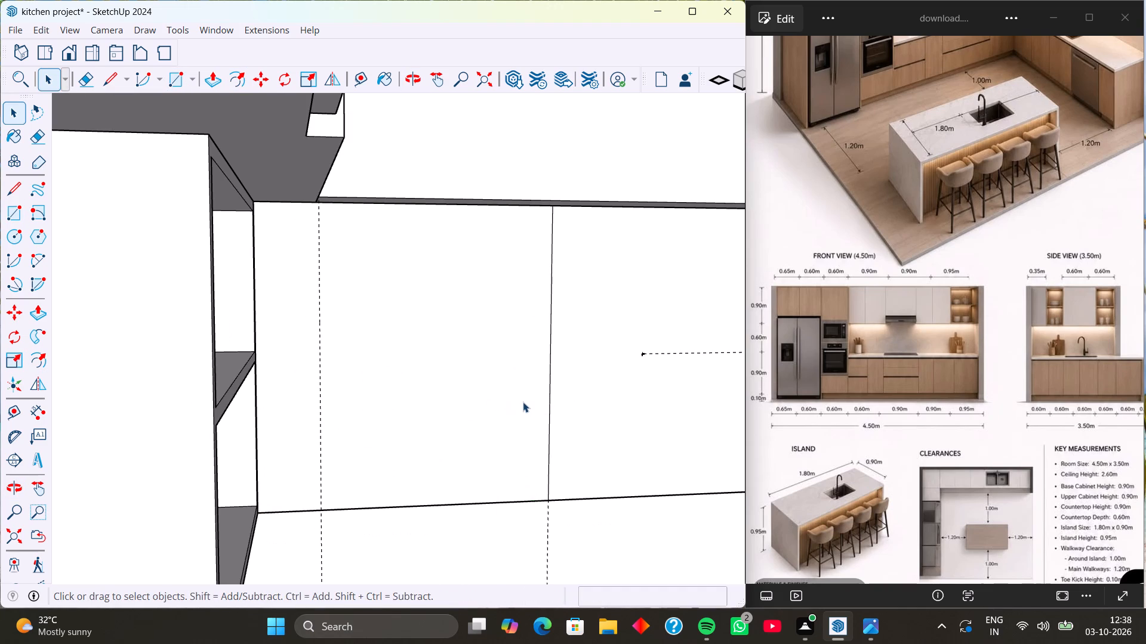
# Offset the front face of the bay beside the open shelves 2" inward to outline a frame.
pyautogui.click(528, 402)
pyautogui.click(519, 402)
pyautogui.click(491, 405)
pyautogui.click(431, 405)
pyautogui.tripleClick(377, 407)
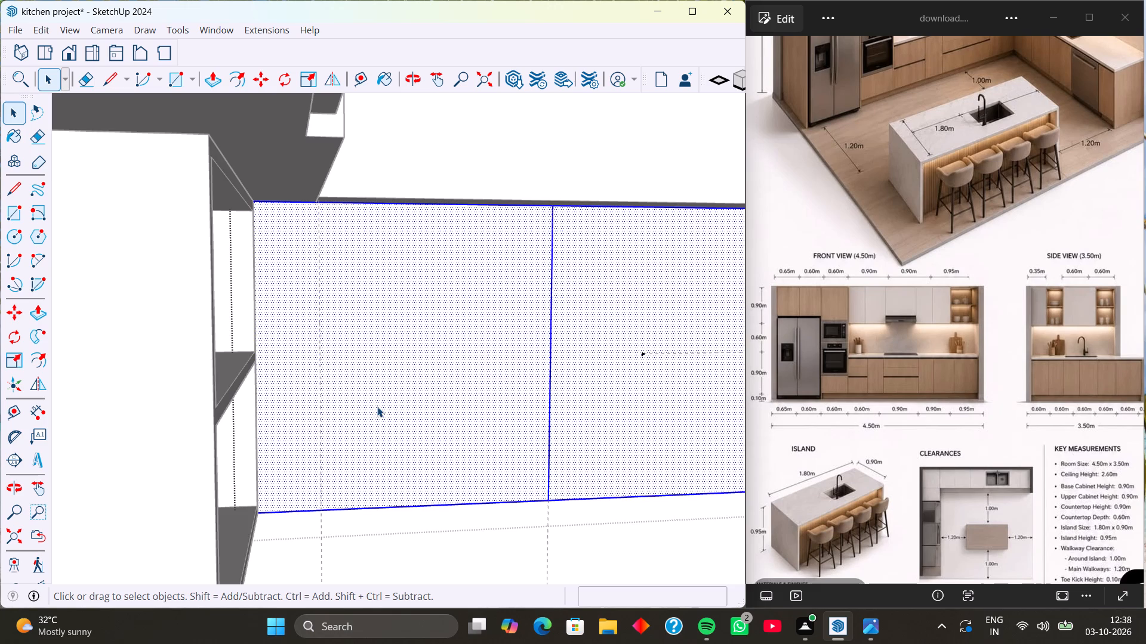
pyautogui.click(377, 407)
pyautogui.click(358, 394)
pyautogui.click(361, 380)
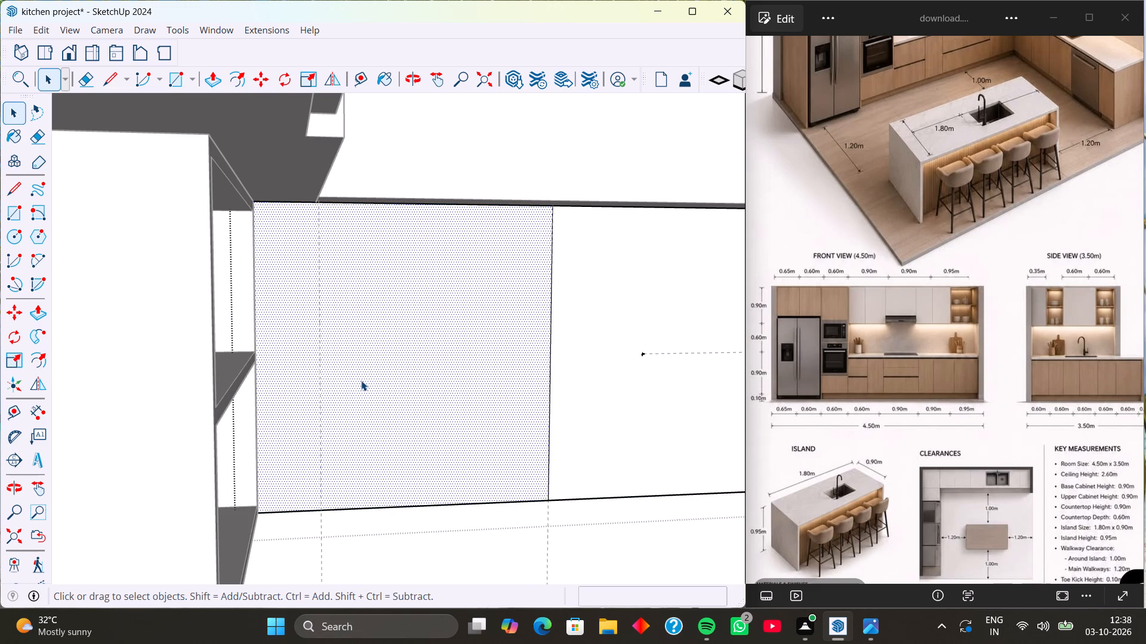
pyautogui.press('f')
pyautogui.click(361, 380)
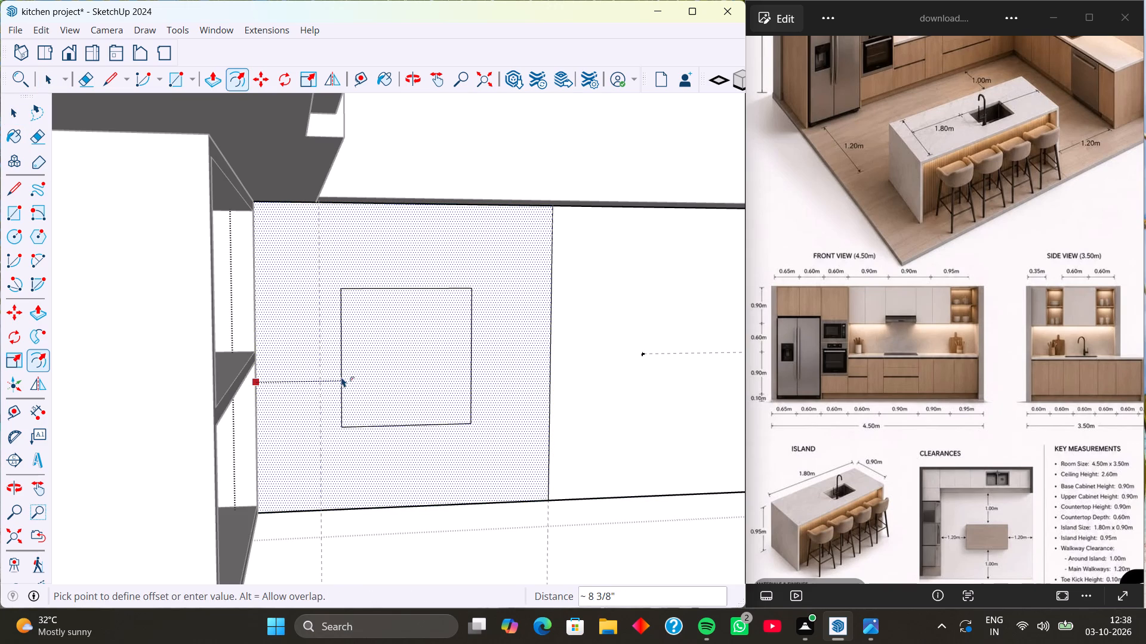
pyautogui.press('2')
pyautogui.press('Return')
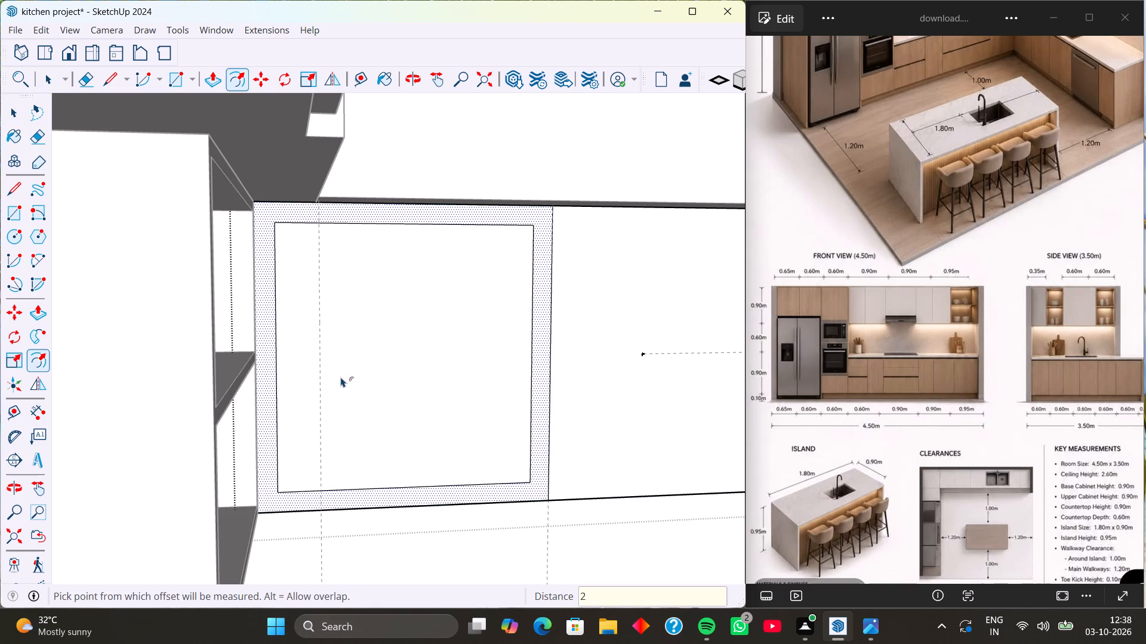
# Copy the bay's bottom edge and the inner frame's bottom edge 1' 2 7/16" upward to form a middle rail.
pyautogui.press('space')
pyautogui.click(456, 486)
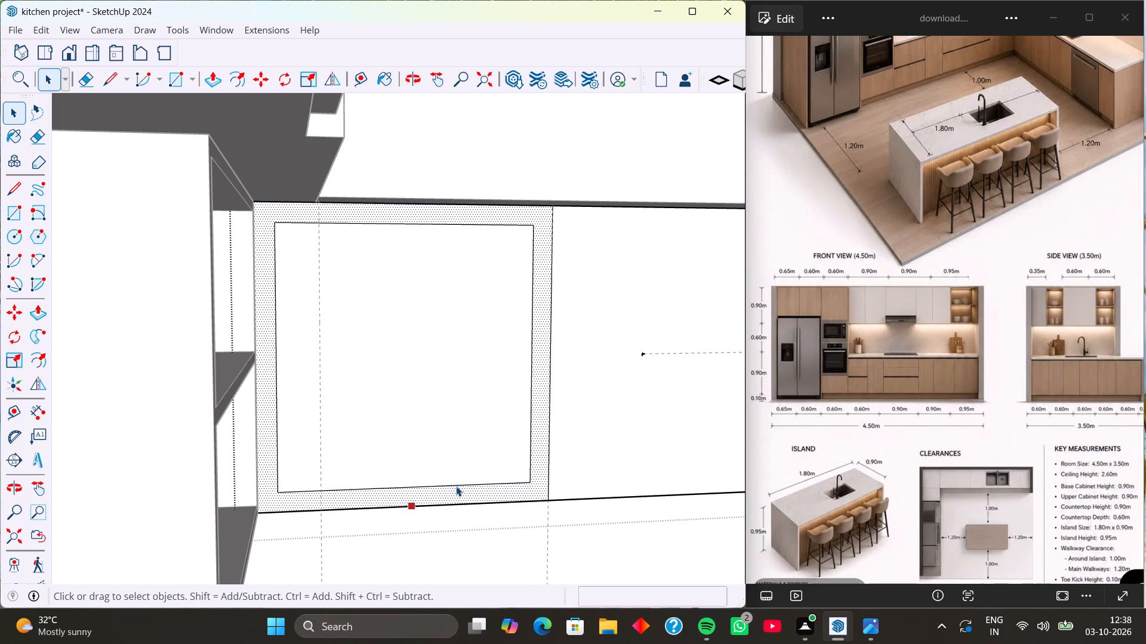
pyautogui.keyDown('shift'); pyautogui.click(477, 503); pyautogui.keyUp('shift')
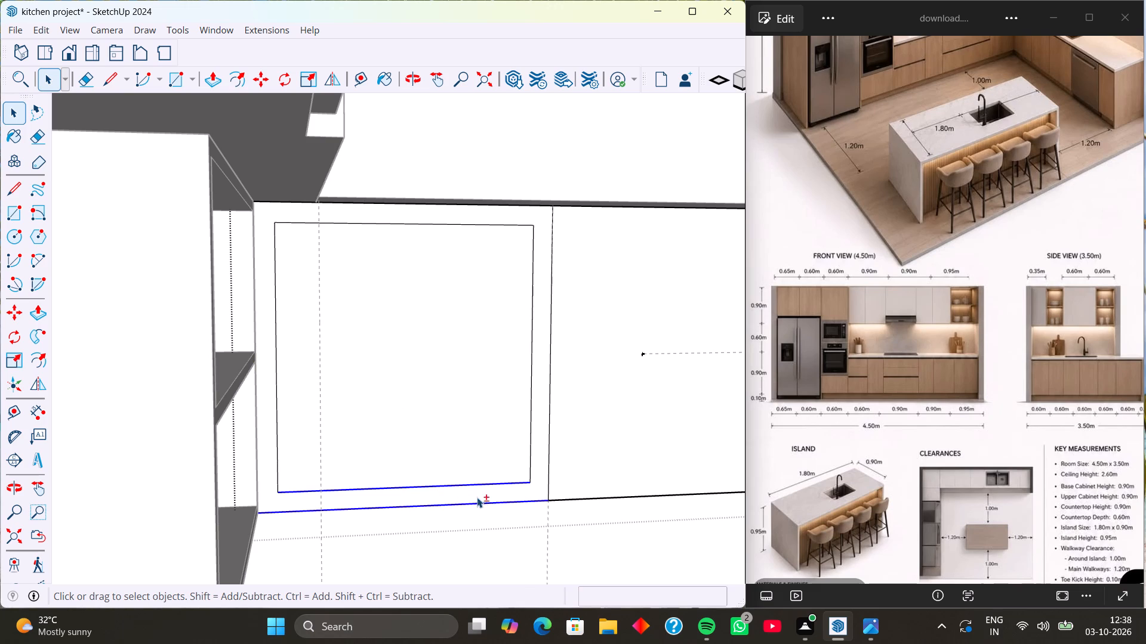
pyautogui.press('m')
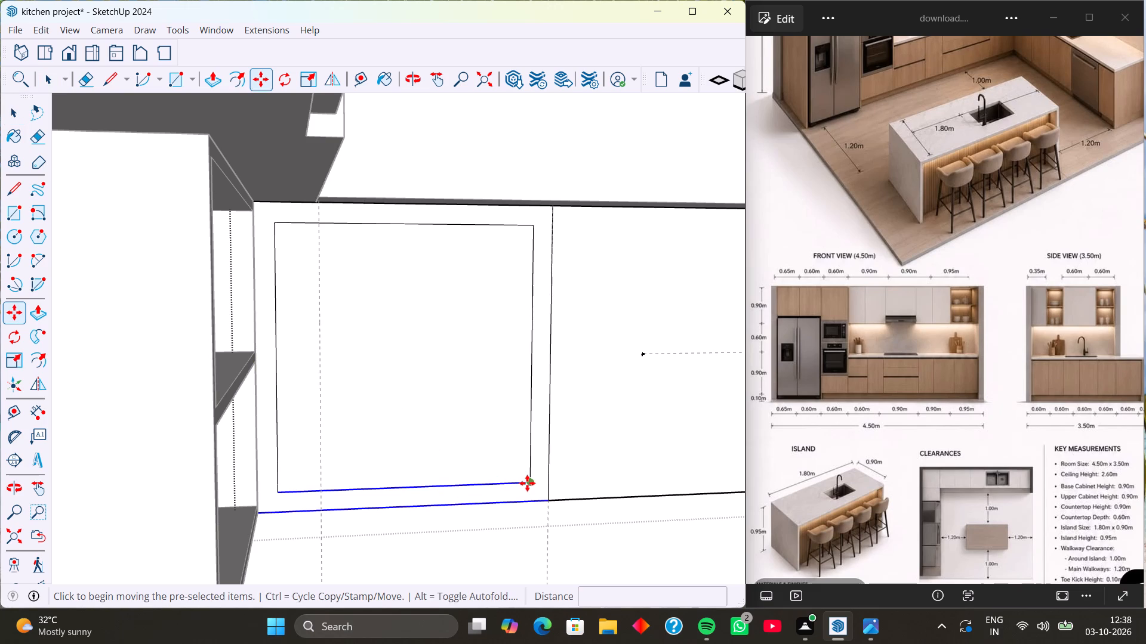
pyautogui.click(529, 483)
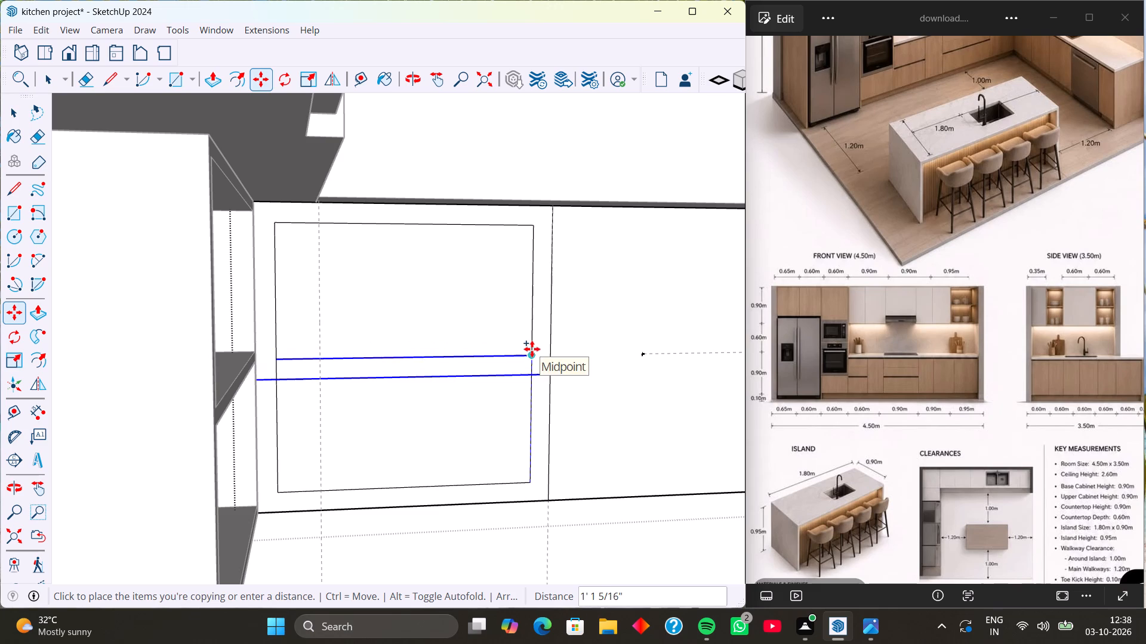
pyautogui.click(532, 345)
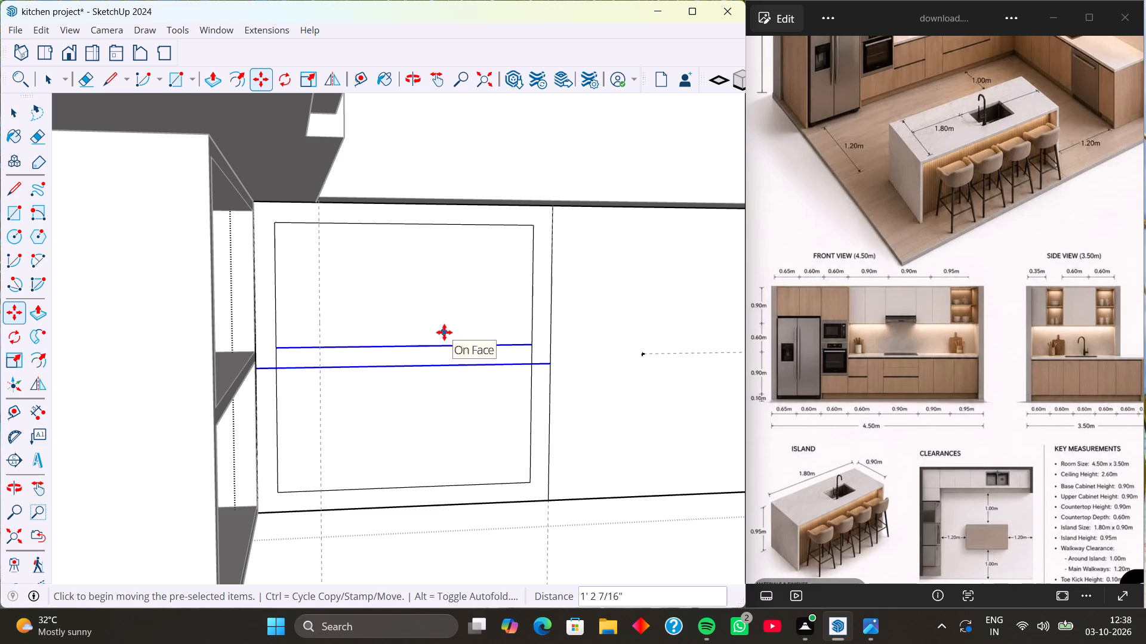
# Erase the stray line segments at both ends of the middle rail, leaving two separate rectangular panels.
pyautogui.press('e')
pyautogui.scroll(4, 519, 366)
pyautogui.moveTo(527, 353); pyautogui.dragTo(546, 382)
pyautogui.keyDown('shift'); pyautogui.moveTo(177, 379); pyautogui.dragTo(271, 385, button='middle'); pyautogui.keyUp('shift')
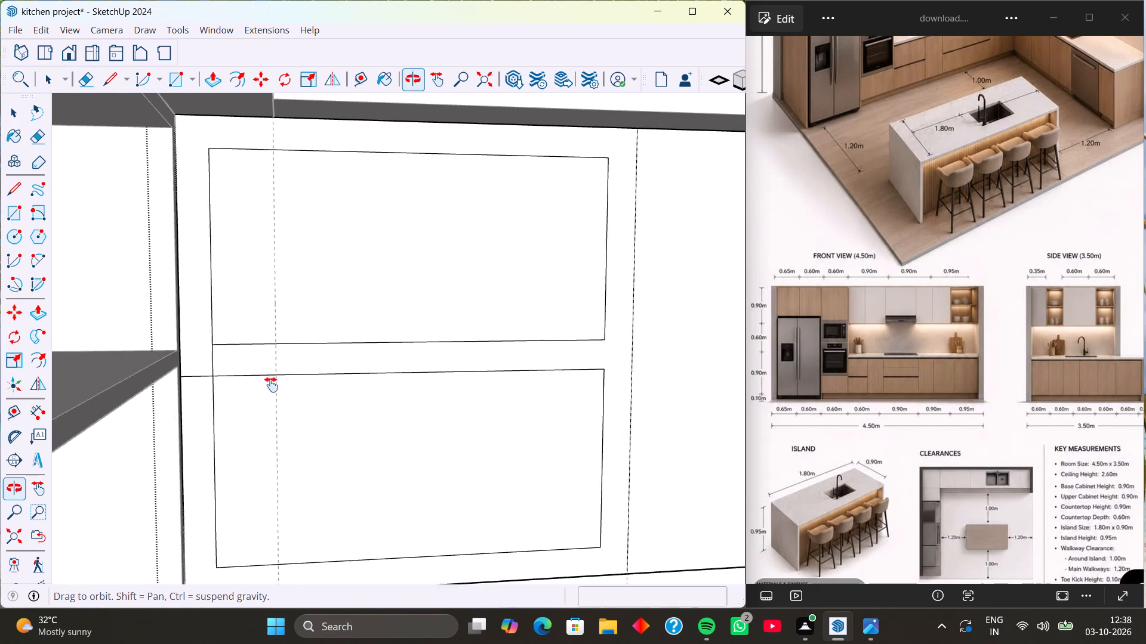
pyautogui.keyDown('shift'); pyautogui.moveTo(271, 385); pyautogui.dragTo(298, 385, button='middle'); pyautogui.keyUp('shift')
pyautogui.moveTo(275, 362); pyautogui.dragTo(251, 386)
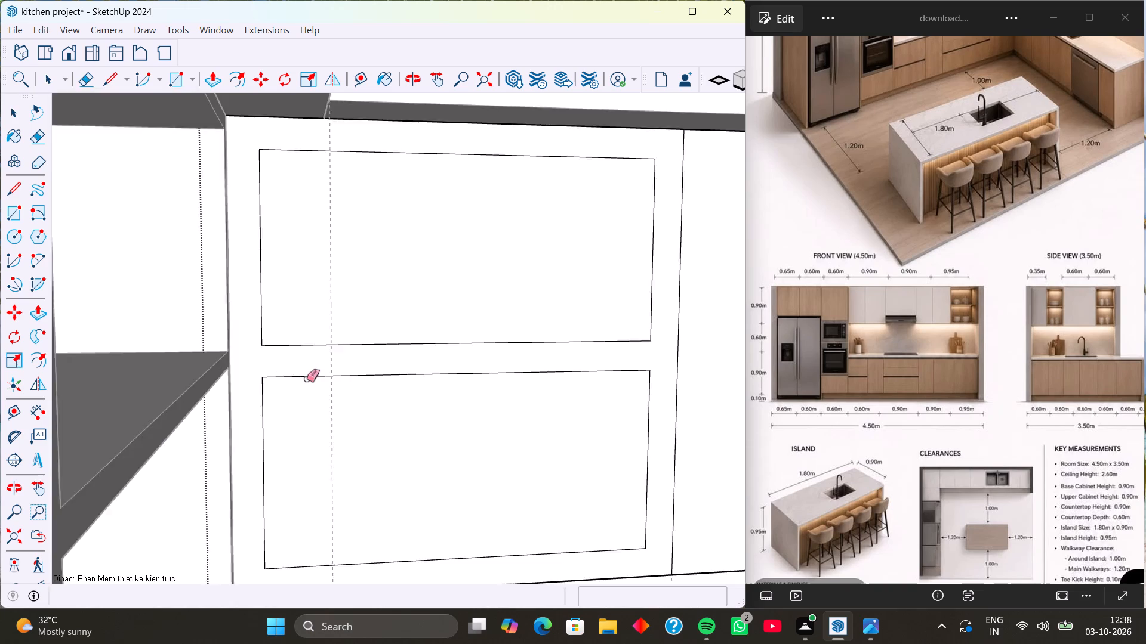
# Push the upper and lower framed panels 1' 1" into the cabinet to make two open niches.
pyautogui.scroll(-5, 306, 379)
pyautogui.moveTo(369, 400); pyautogui.dragTo(331, 400, button='middle')
pyautogui.press('p')
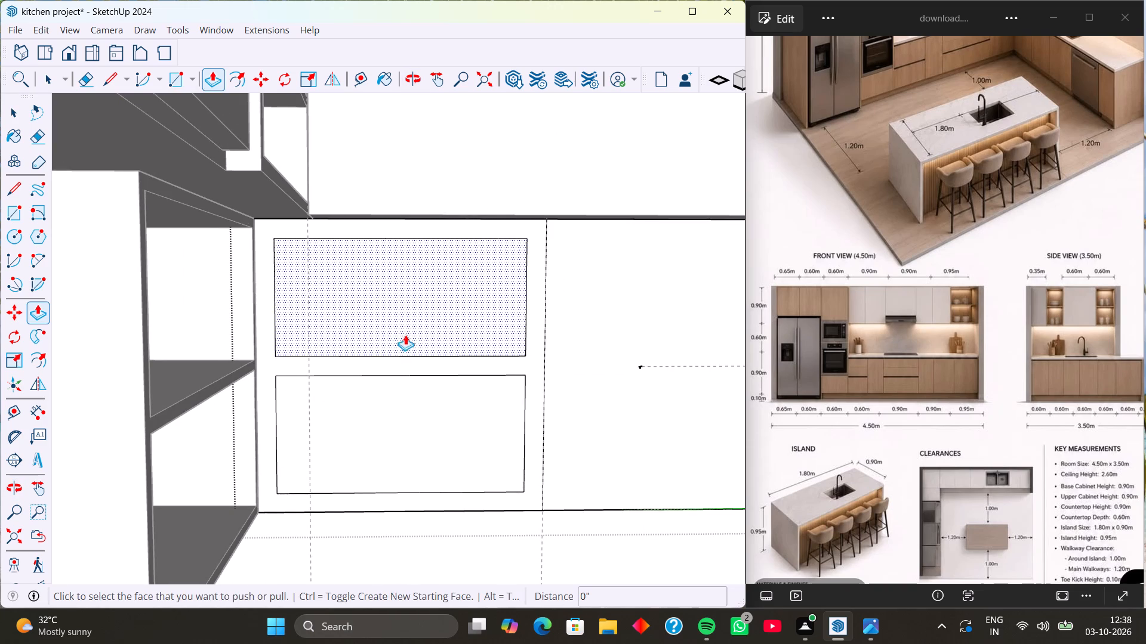
pyautogui.click(406, 333)
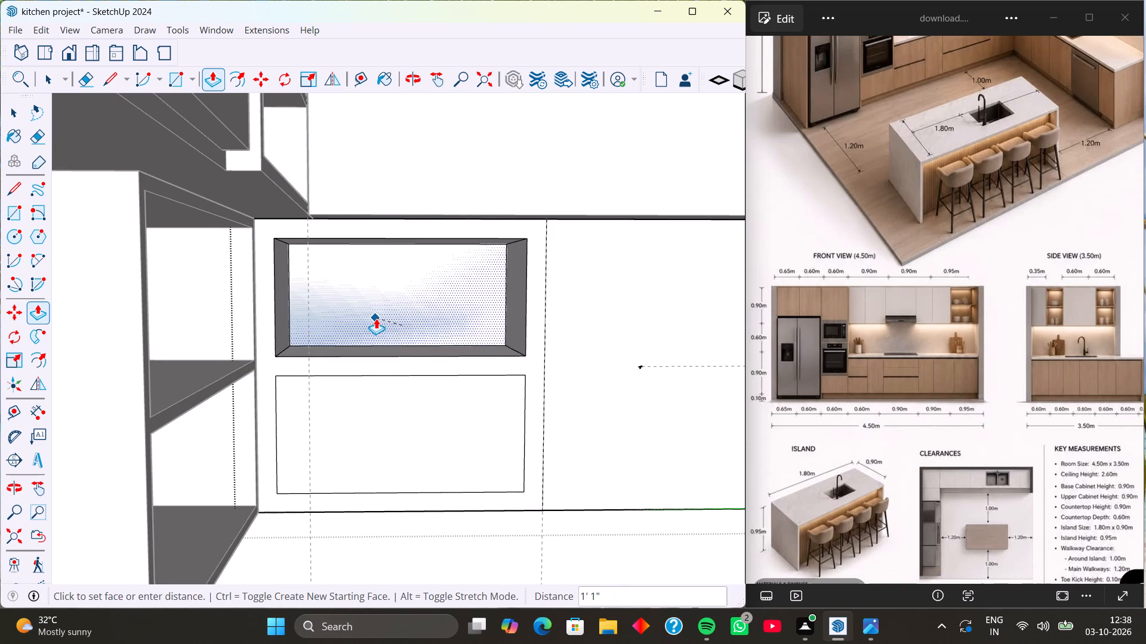
pyautogui.click(376, 318)
pyautogui.click(472, 436)
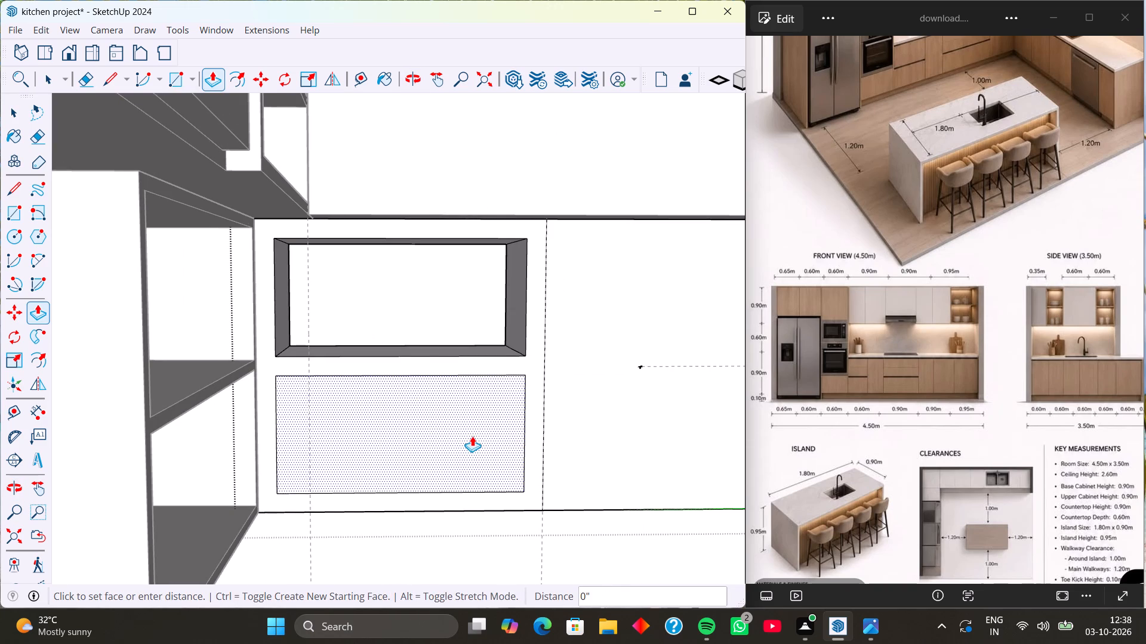
pyautogui.click(390, 411)
pyautogui.scroll(-5, 292, 410)
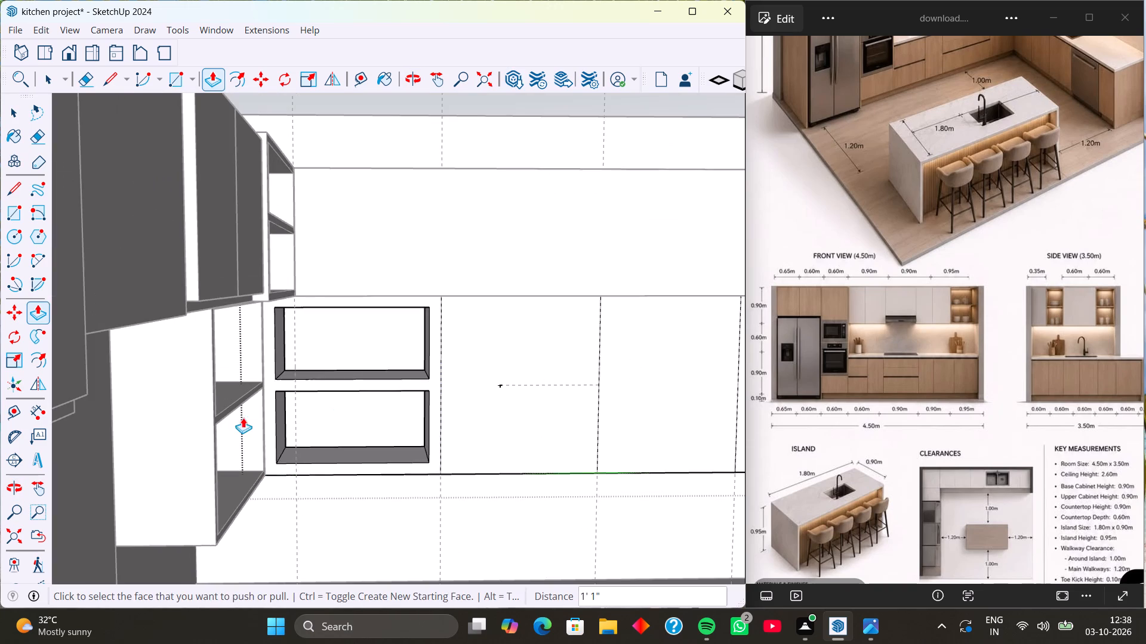
pyautogui.moveTo(361, 423); pyautogui.dragTo(365, 448, button='middle')
pyautogui.moveTo(374, 431); pyautogui.dragTo(363, 410, button='middle')
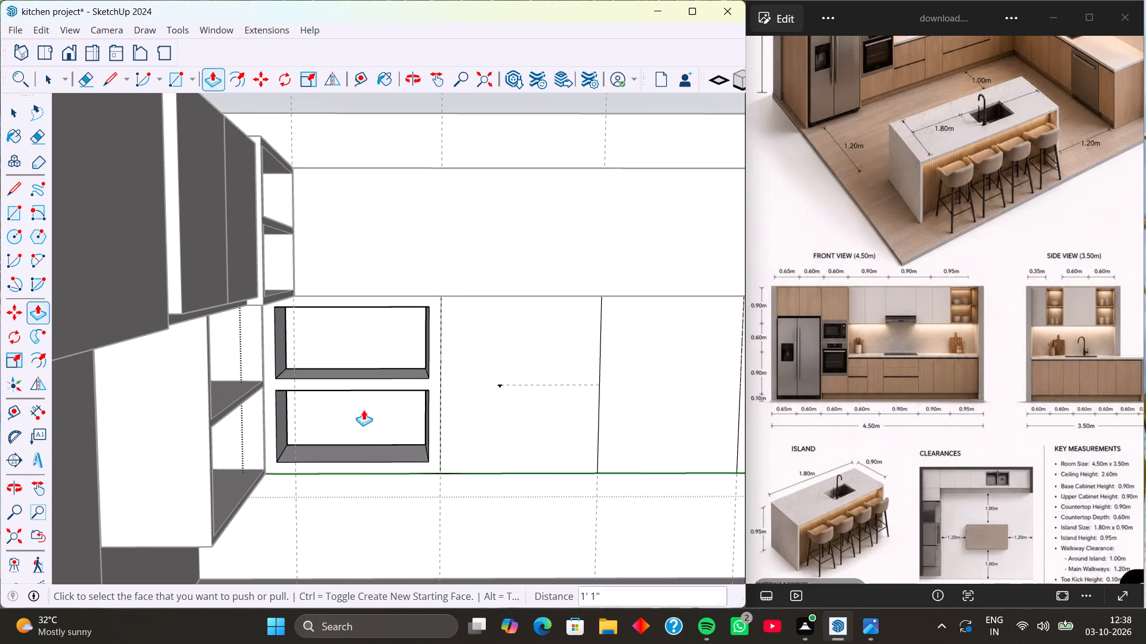
pyautogui.press('space')
# Copy the two division lines between the remaining bays 0.5" towards the open shelves.
pyautogui.scroll(-4, 285, 400)
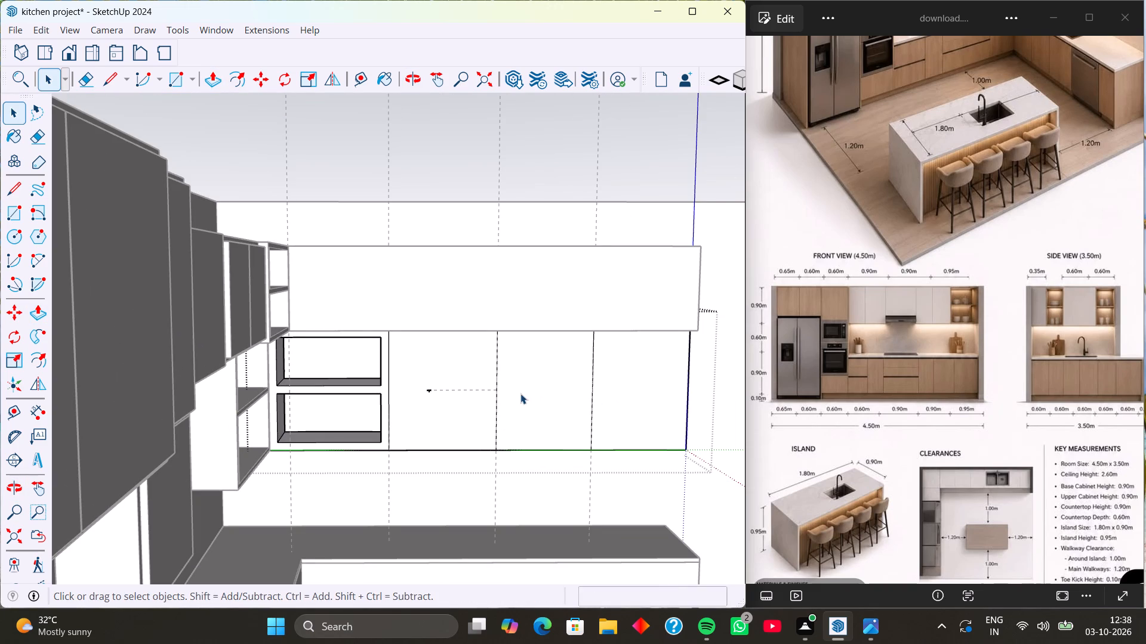
pyautogui.keyDown('shift'); pyautogui.moveTo(515, 392); pyautogui.dragTo(461, 395, button='middle'); pyautogui.keyUp('shift')
pyautogui.moveTo(456, 402); pyautogui.dragTo(473, 394, button='middle')
pyautogui.scroll(3, 442, 400)
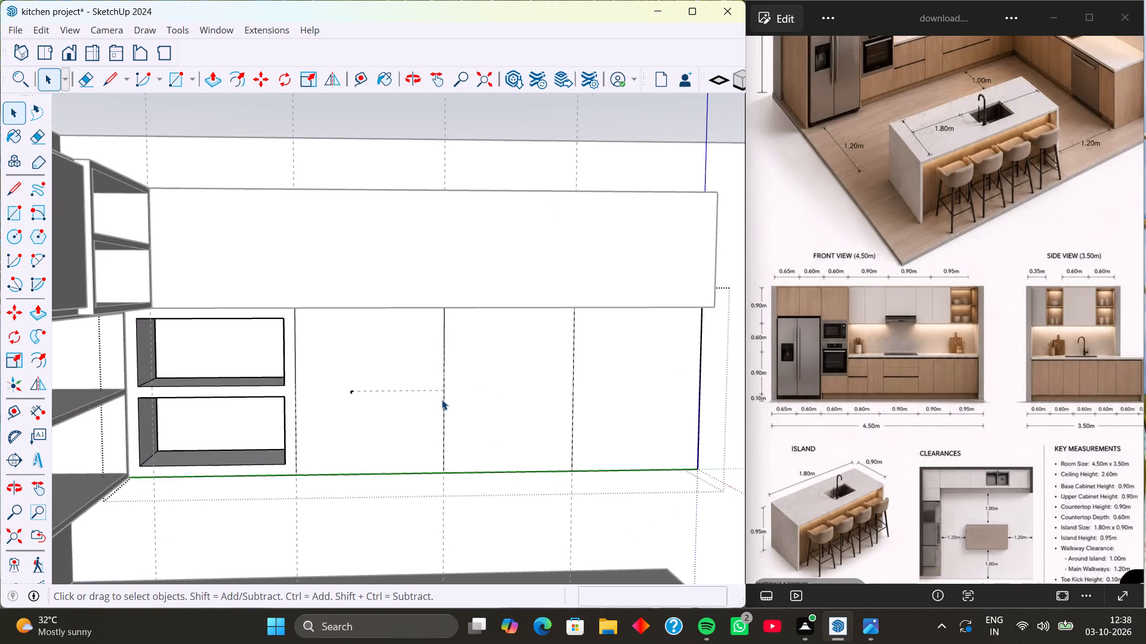
pyautogui.scroll(1, 442, 400)
pyautogui.click(442, 400)
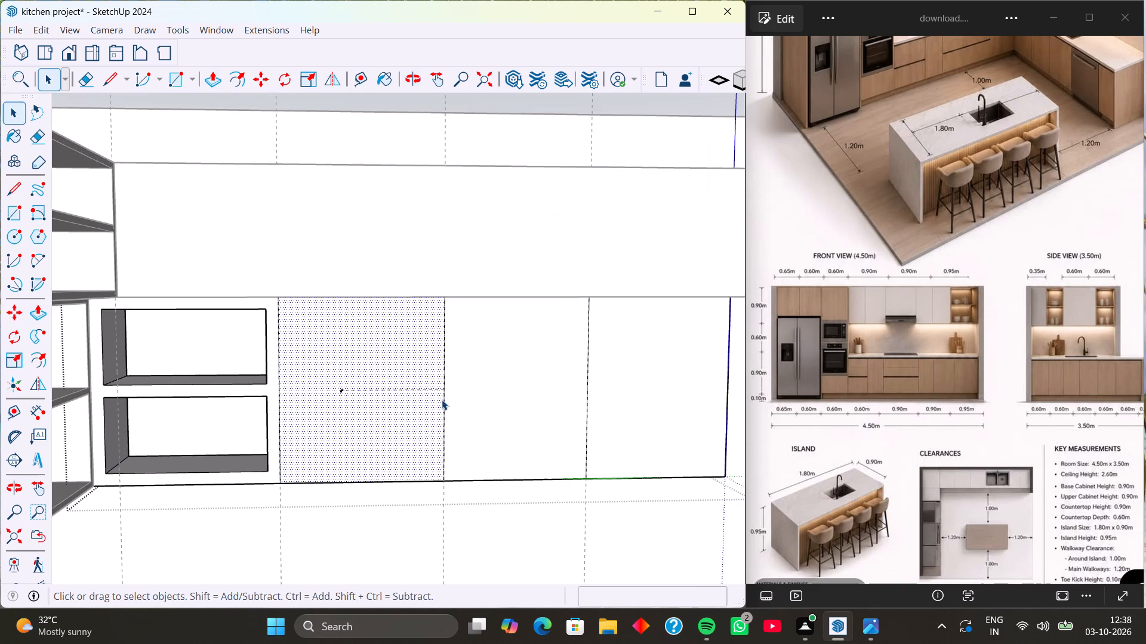
pyautogui.click(445, 400)
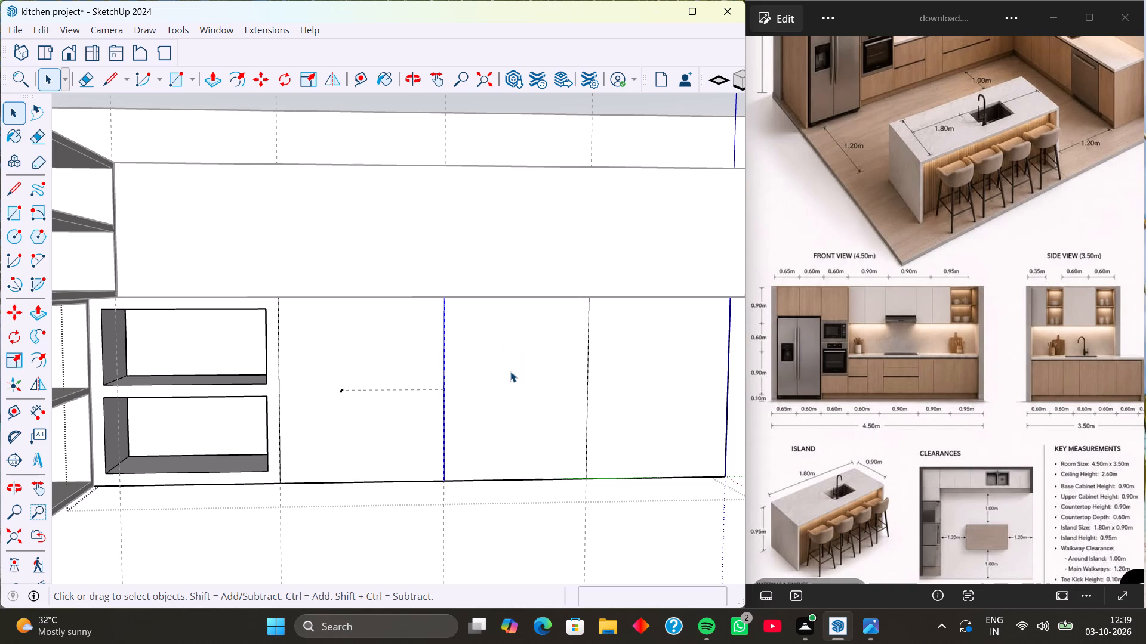
pyautogui.scroll(-2, 509, 393)
pyautogui.keyDown('shift'); pyautogui.moveTo(513, 404); pyautogui.dragTo(463, 407, button='middle'); pyautogui.keyUp('shift')
pyautogui.scroll(3, 500, 432)
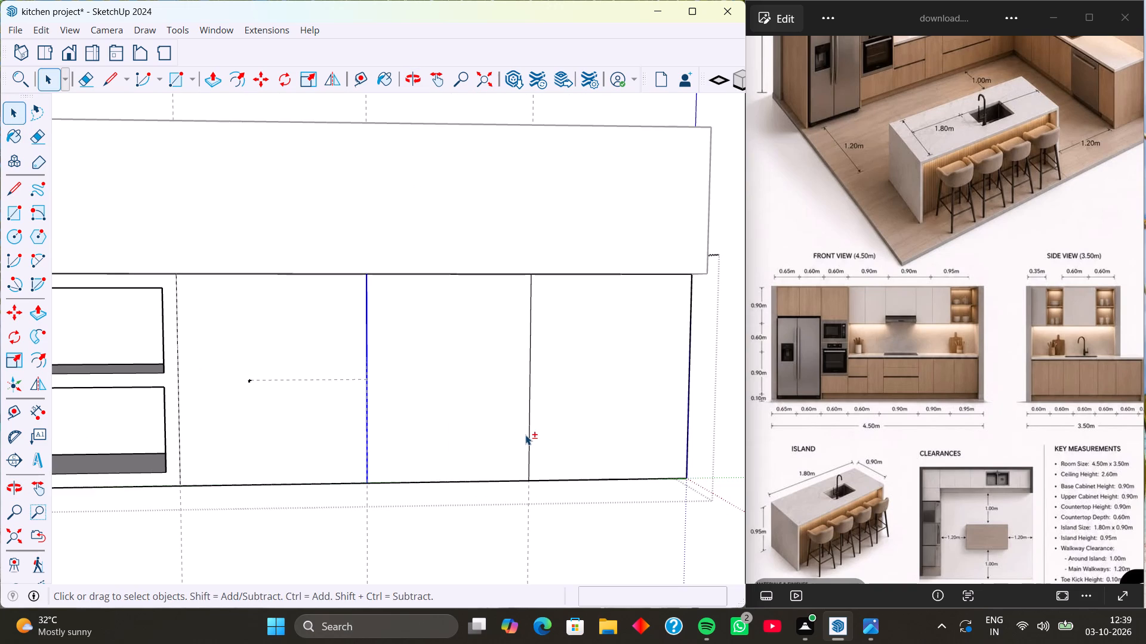
pyautogui.keyDown('shift'); pyautogui.click(525, 435); pyautogui.keyUp('shift')
pyautogui.keyDown('shift'); pyautogui.click(530, 436); pyautogui.keyUp('shift')
pyautogui.keyDown('shift'); pyautogui.click(517, 438); pyautogui.keyUp('shift')
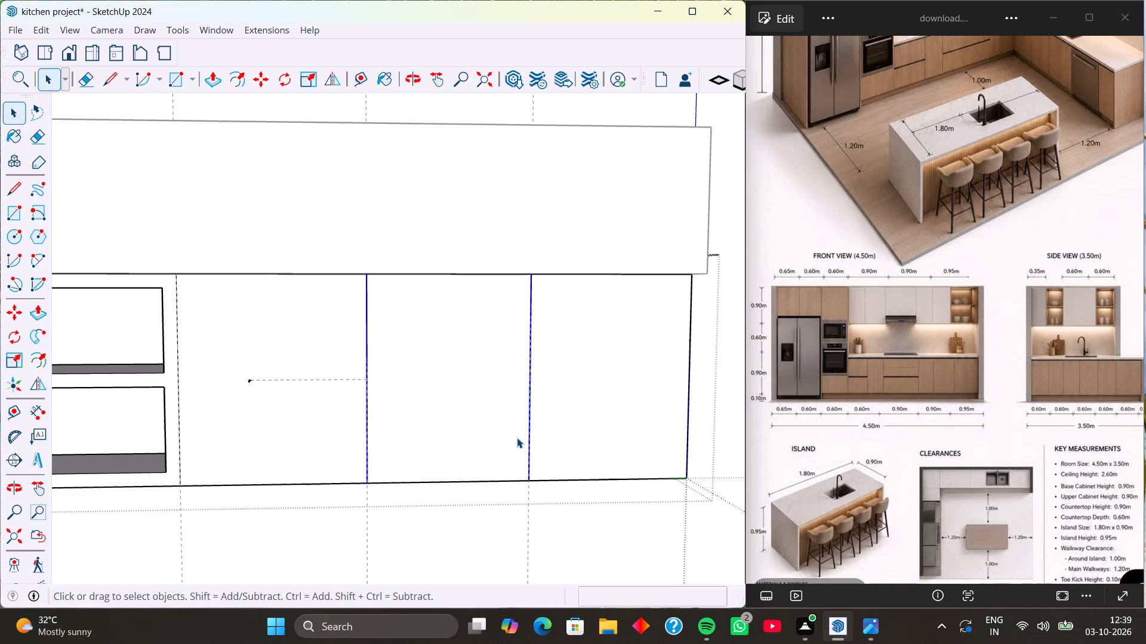
pyautogui.press('m')
pyautogui.scroll(4, 535, 481)
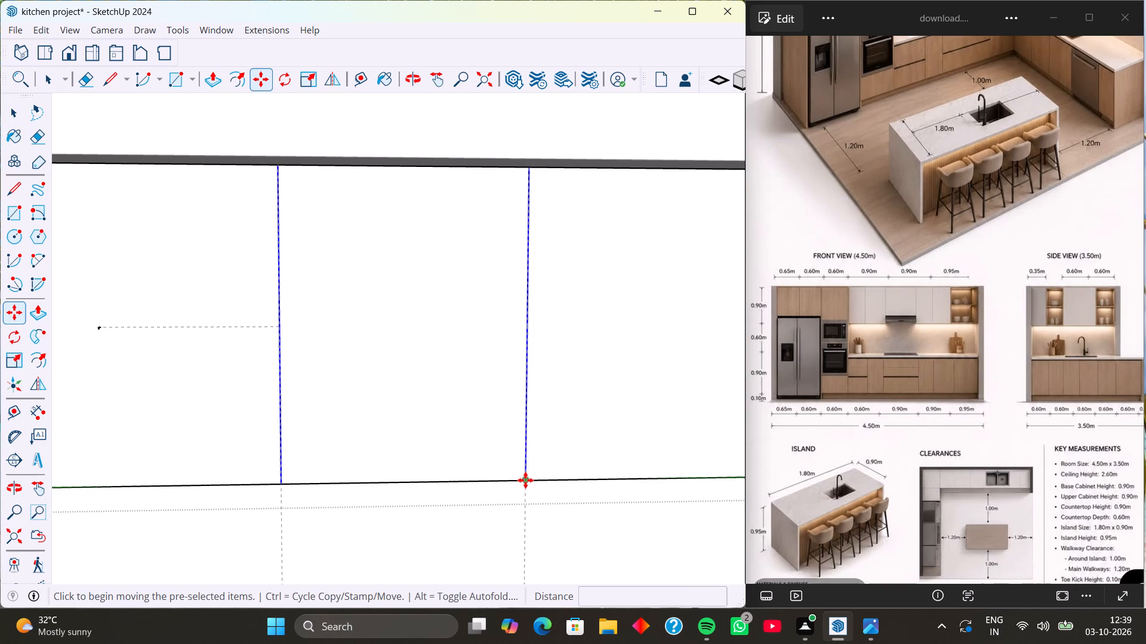
pyautogui.click(525, 480)
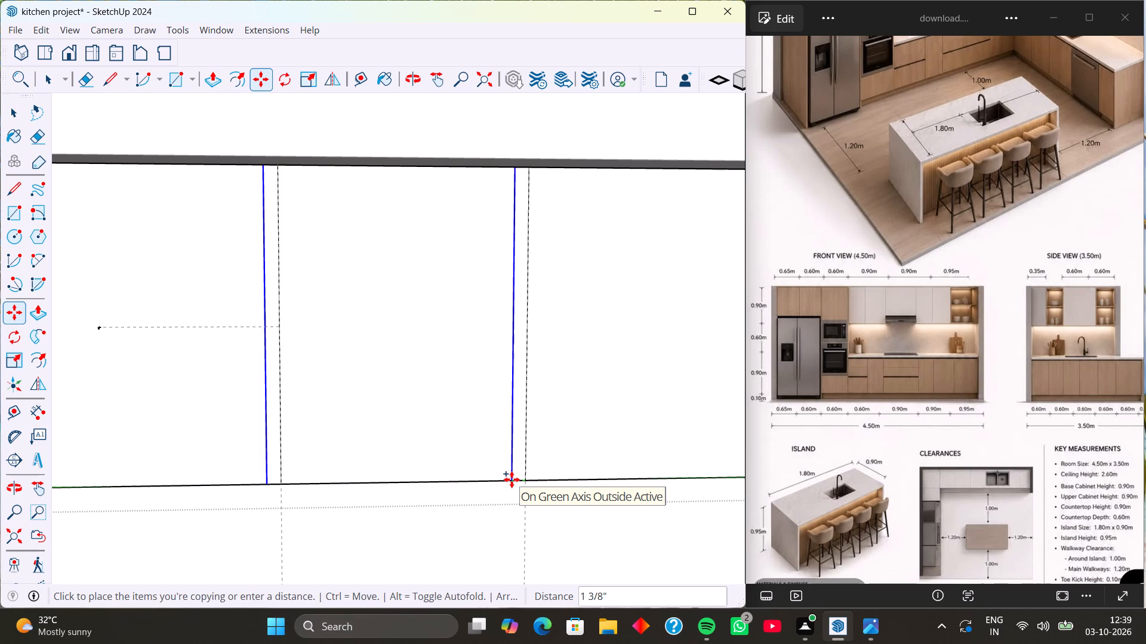
pyautogui.write('0.5')
pyautogui.press('Return')
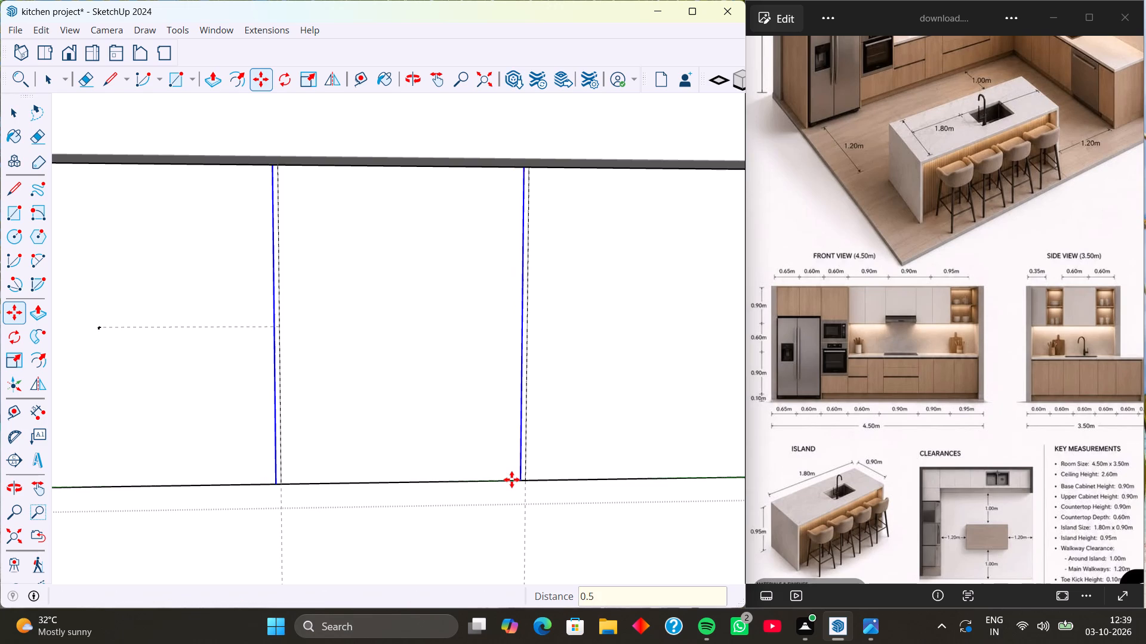
# Copy the two offset lines 1" away from the open shelves, to the other side of the original division lines.
pyautogui.scroll(9, 512, 479)
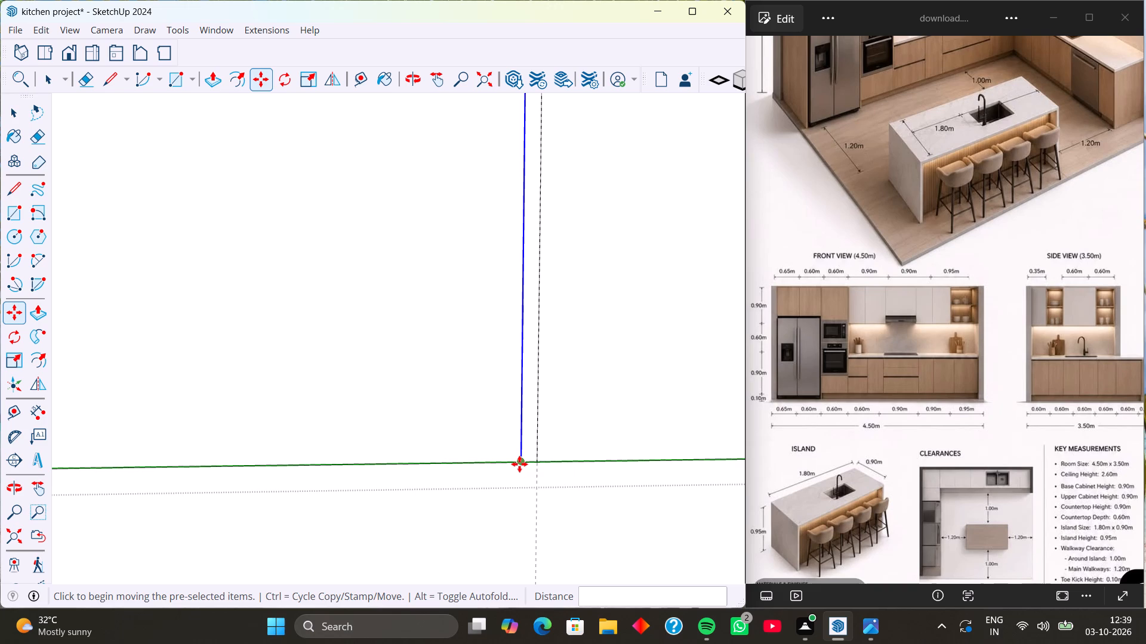
pyautogui.click(520, 462)
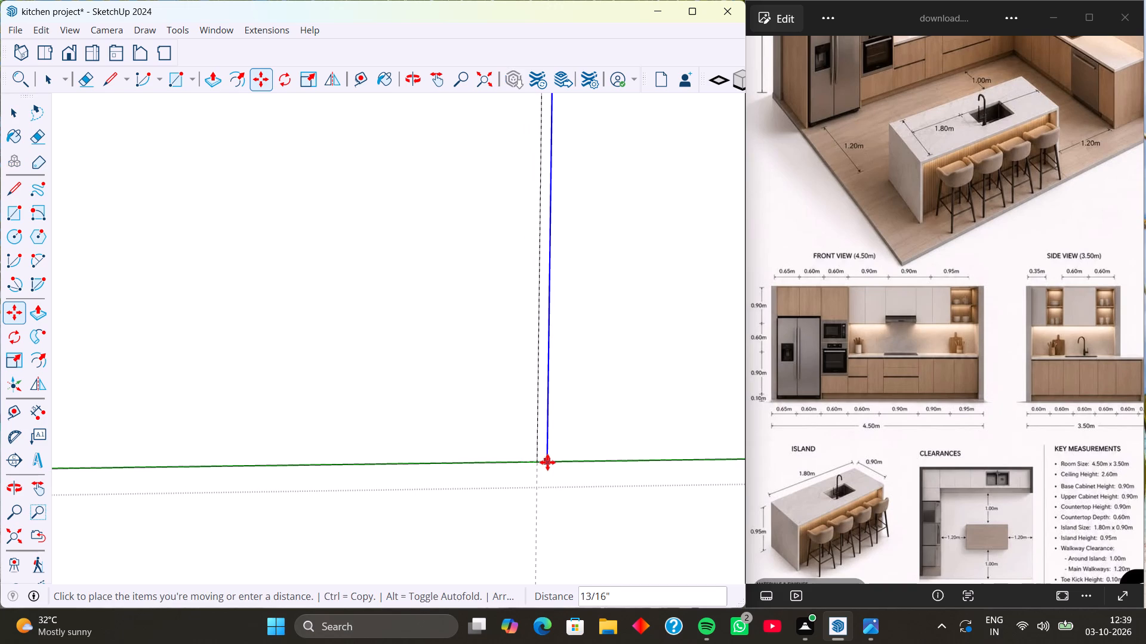
pyautogui.press('1')
pyautogui.press('Return')
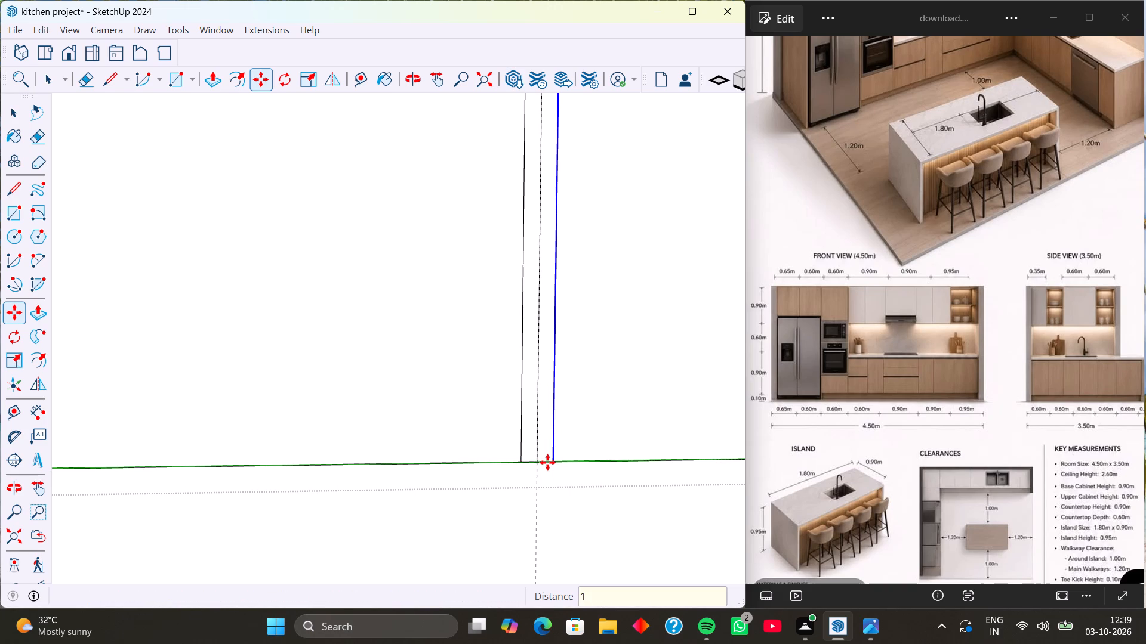
# Erase the original centre division line from each pair, keeping the two outer lines 1" apart.
pyautogui.press('e')
pyautogui.moveTo(547, 436); pyautogui.dragTo(534, 438)
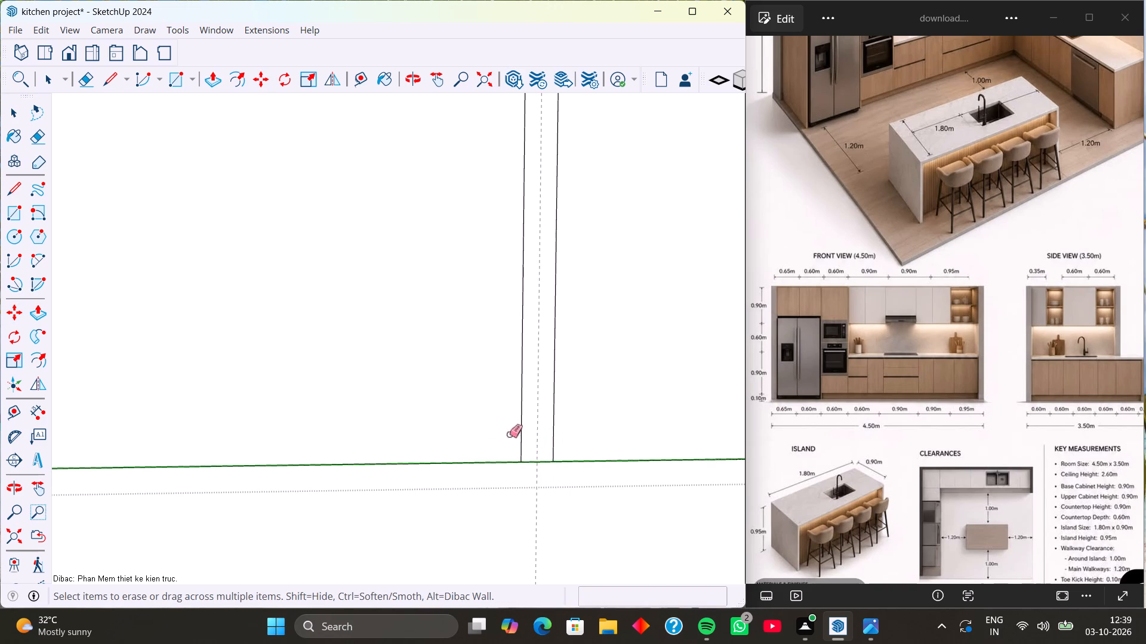
pyautogui.scroll(-4, 401, 425)
pyautogui.scroll(-2, 263, 428)
pyautogui.keyDown('shift'); pyautogui.moveTo(219, 410); pyautogui.dragTo(568, 450, button='middle'); pyautogui.keyUp('shift')
pyautogui.scroll(2, 356, 425)
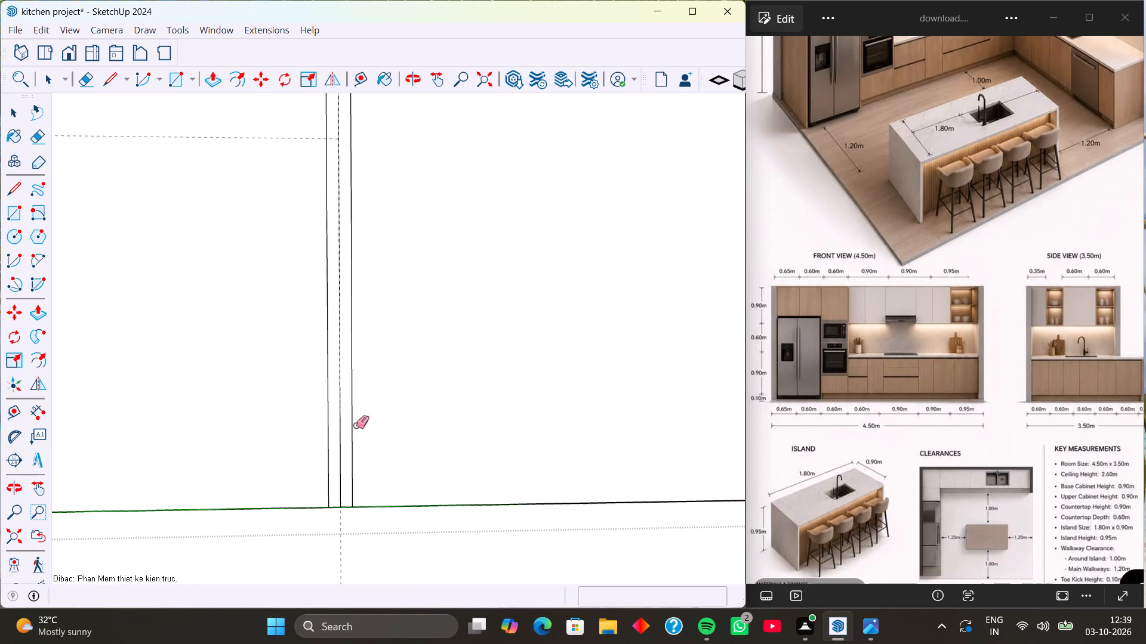
pyautogui.scroll(3, 356, 425)
pyautogui.click(337, 420)
pyautogui.scroll(-5, 276, 433)
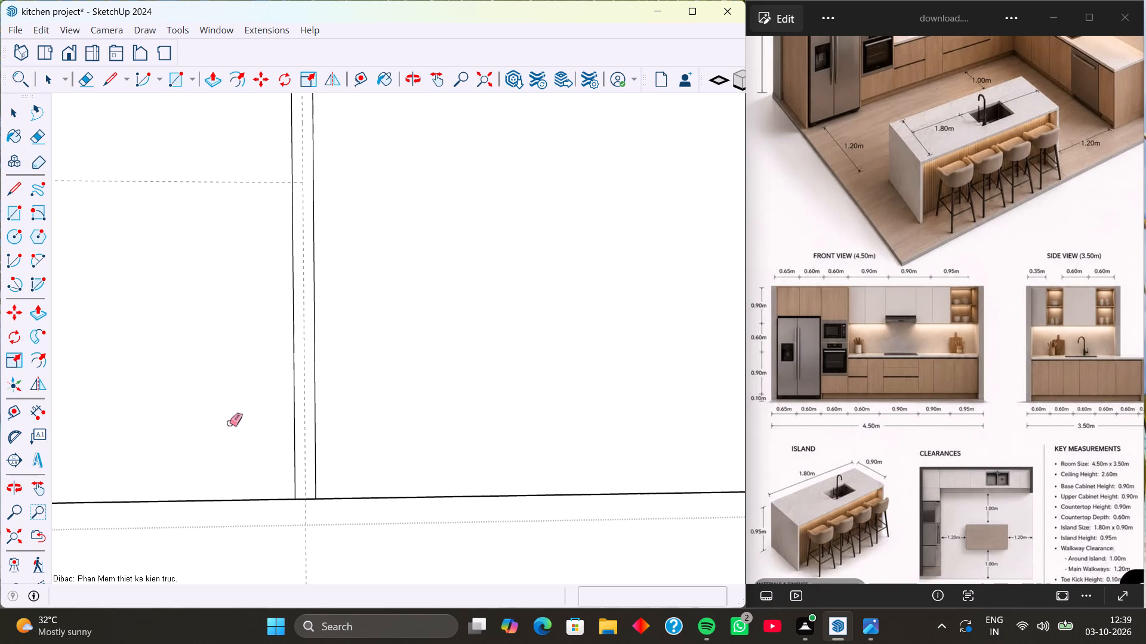
# Delete all construction guides, both inside the side wall's upper cabinet and in the rest of the model.
pyautogui.click(41, 24)
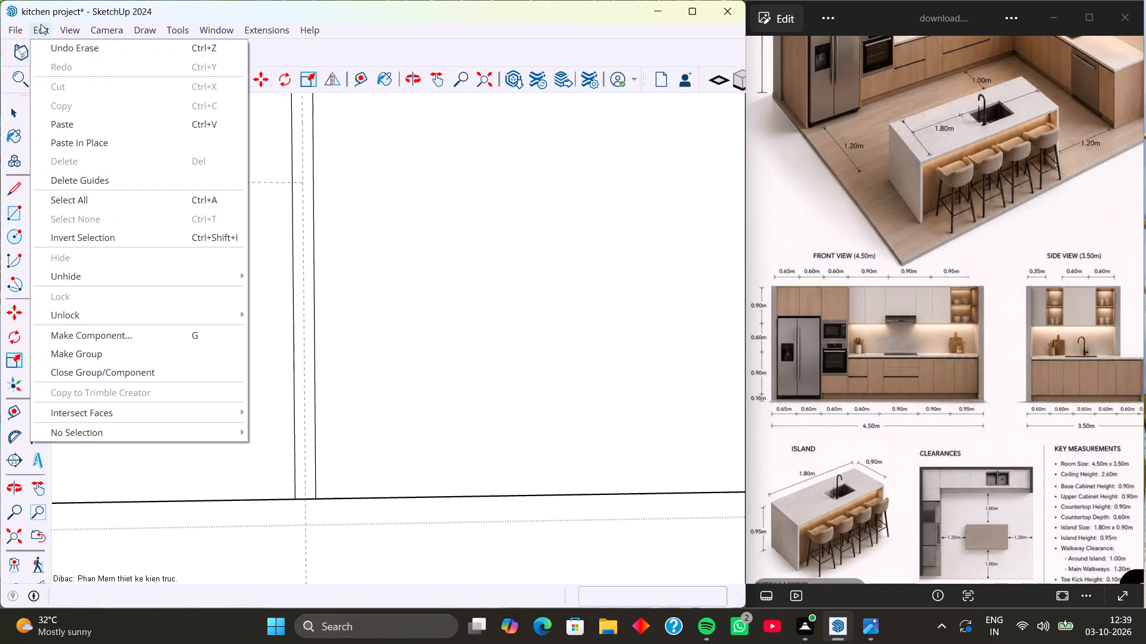
pyautogui.click(125, 179)
pyautogui.scroll(-5, 121, 177)
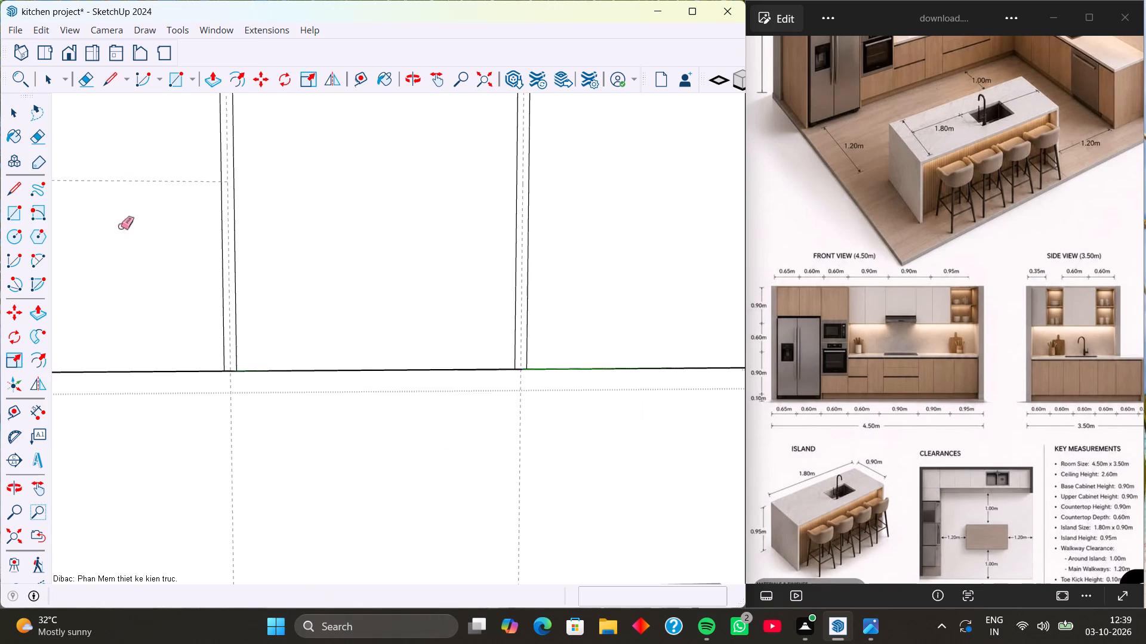
pyautogui.scroll(-7, 121, 226)
pyautogui.press('space')
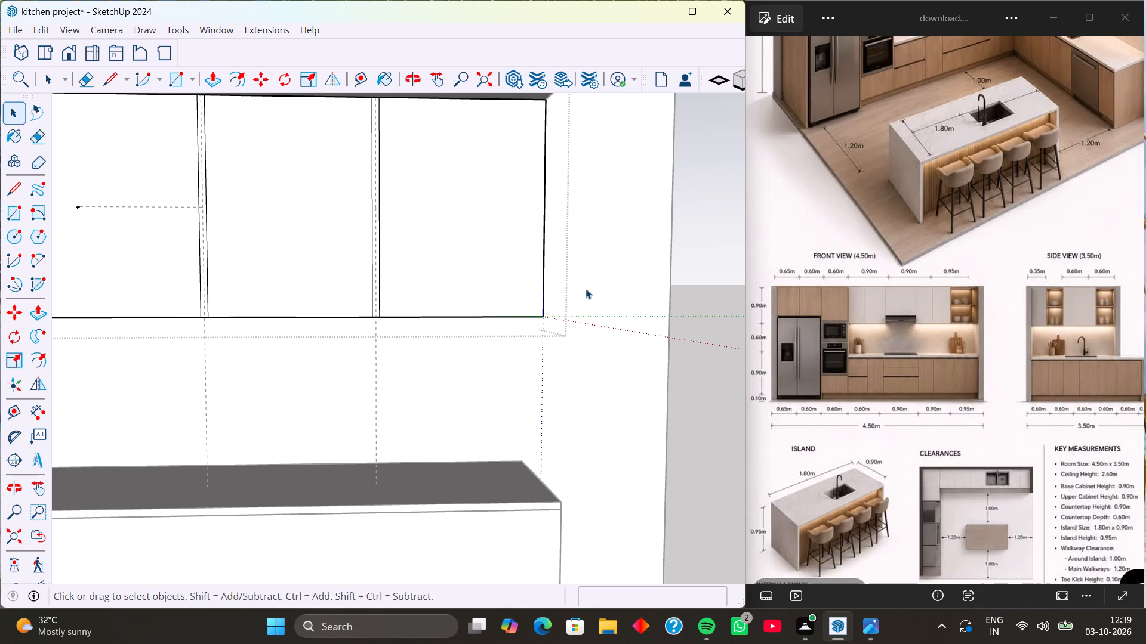
pyautogui.click(609, 270)
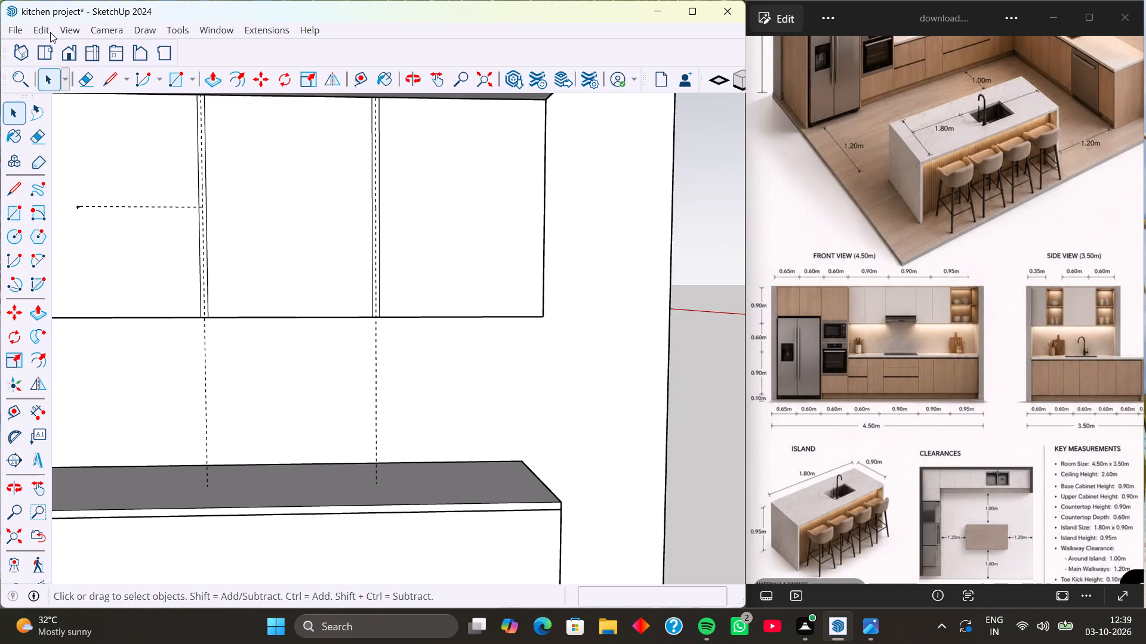
pyautogui.click(50, 32)
pyautogui.click(104, 178)
# Pull the front face of the frame around the two open niches in the side wall's upper cabinet out 1".
pyautogui.scroll(-5, 322, 277)
pyautogui.scroll(-2, 252, 288)
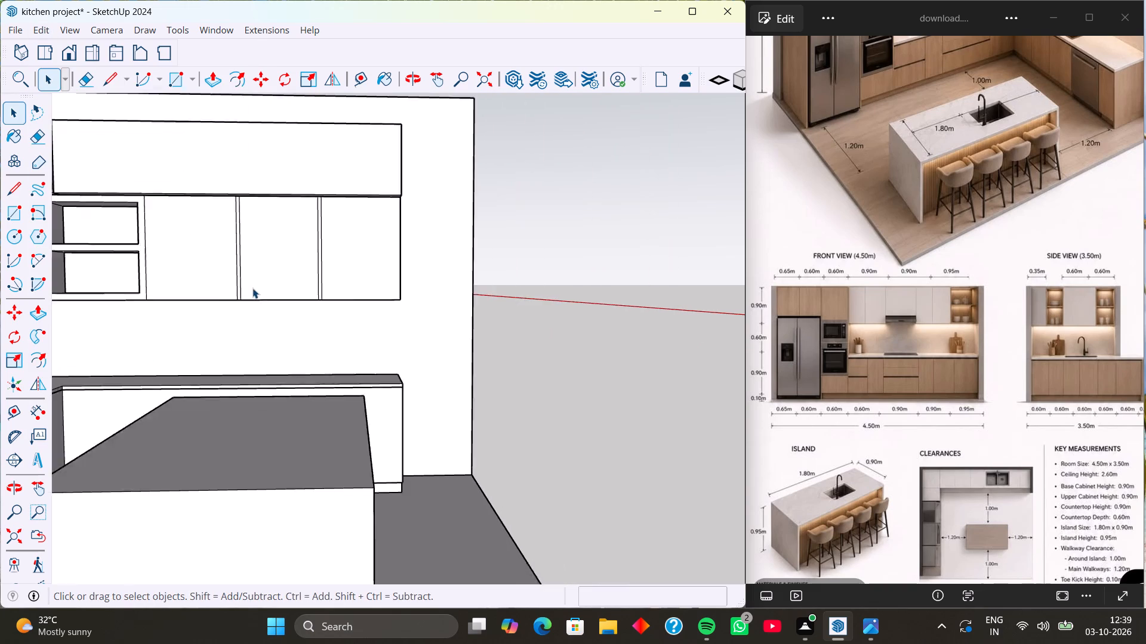
pyautogui.scroll(-2, 252, 288)
pyautogui.moveTo(319, 298); pyautogui.dragTo(316, 361, button='middle')
pyautogui.scroll(3, 284, 264)
pyautogui.scroll(1, 239, 211)
pyautogui.keyDown('shift'); pyautogui.moveTo(229, 200); pyautogui.dragTo(386, 259, button='middle'); pyautogui.keyUp('shift')
pyautogui.moveTo(387, 265); pyautogui.dragTo(355, 243, button='middle')
pyautogui.click(332, 239)
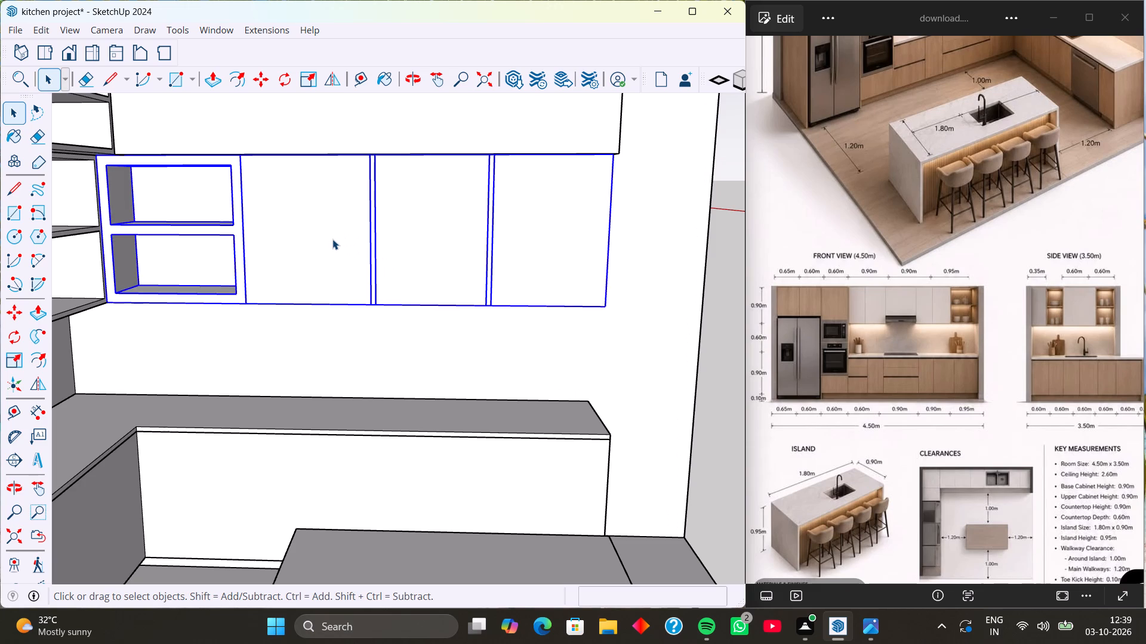
pyautogui.doubleClick(332, 239)
pyautogui.click(329, 240)
pyautogui.click(329, 240)
pyautogui.click(335, 233)
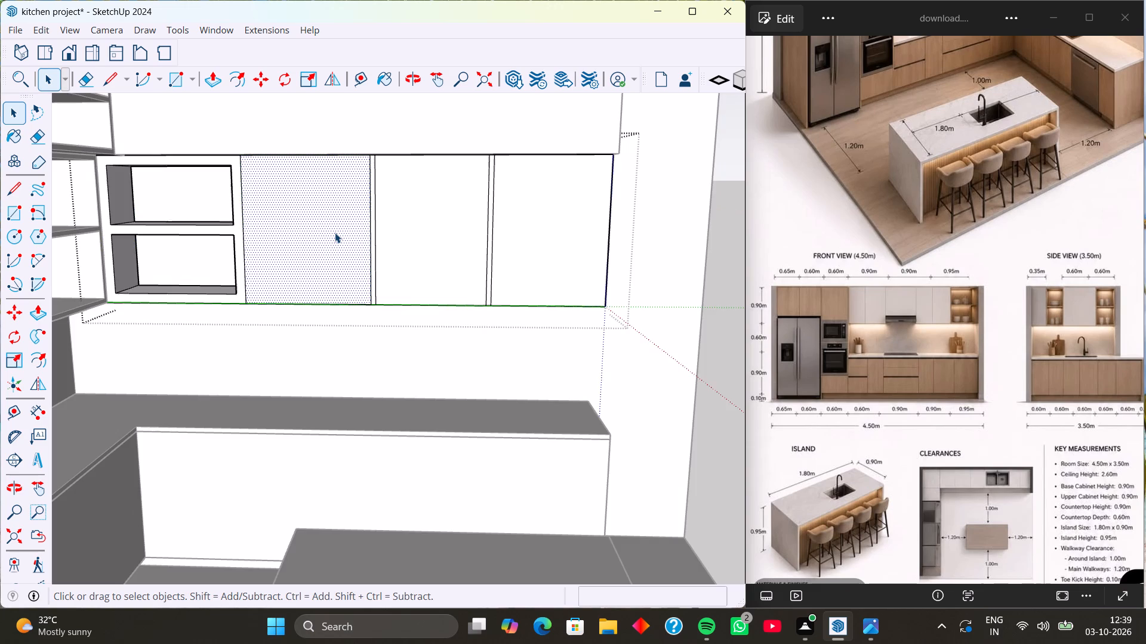
pyautogui.click(236, 227)
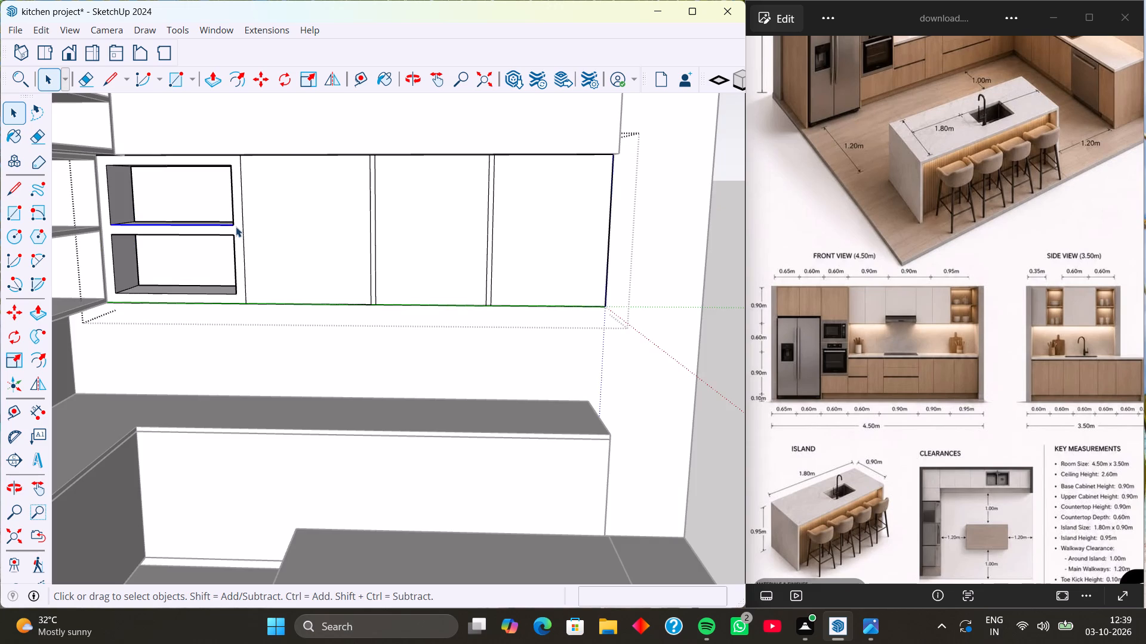
pyautogui.click(241, 227)
pyautogui.press('p')
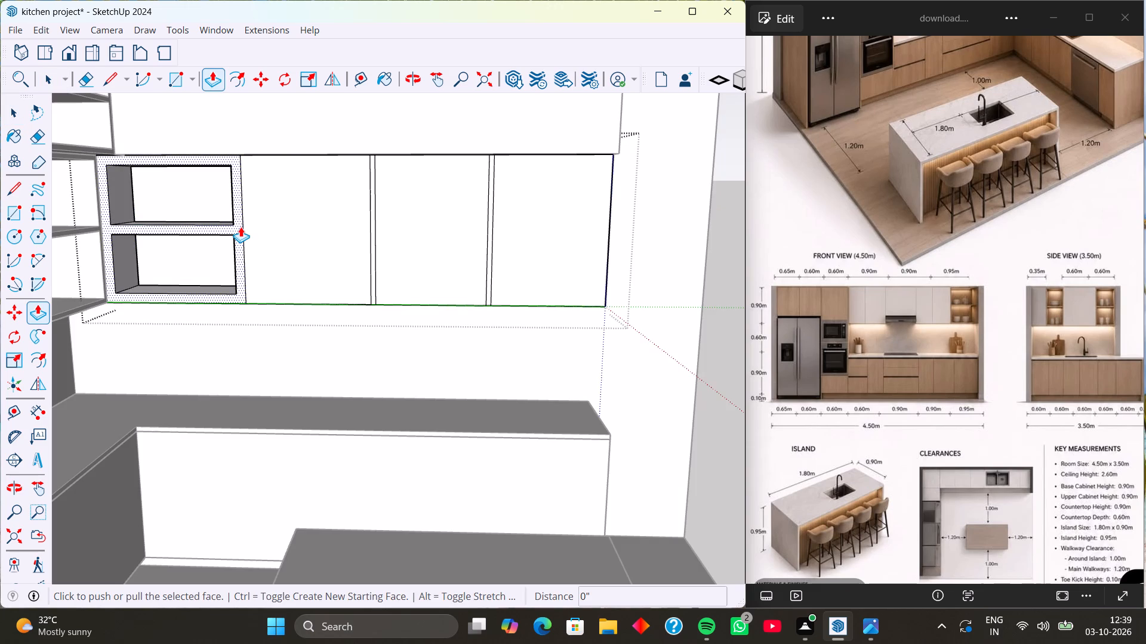
pyautogui.click(241, 227)
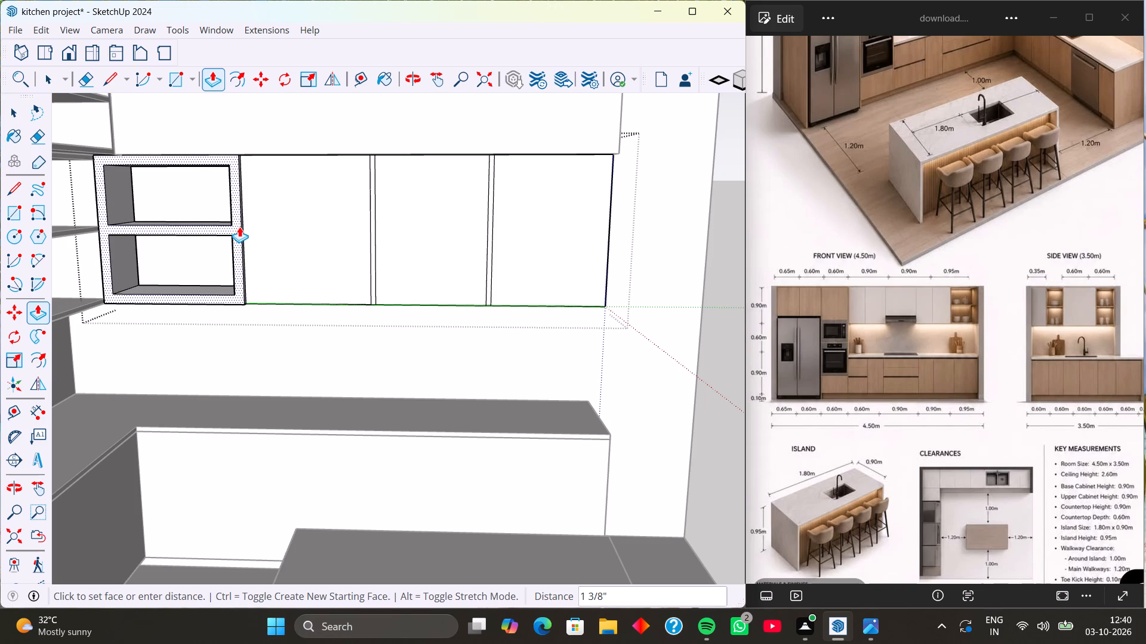
pyautogui.write('0.5')
pyautogui.press('Return')
pyautogui.press('1')
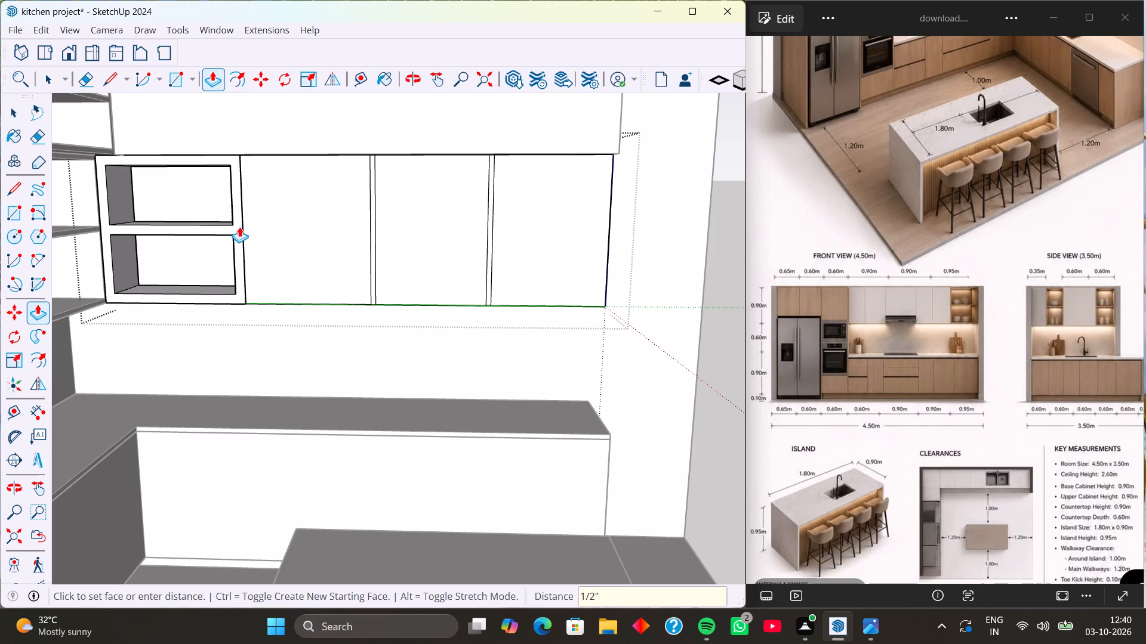
pyautogui.press('Return')
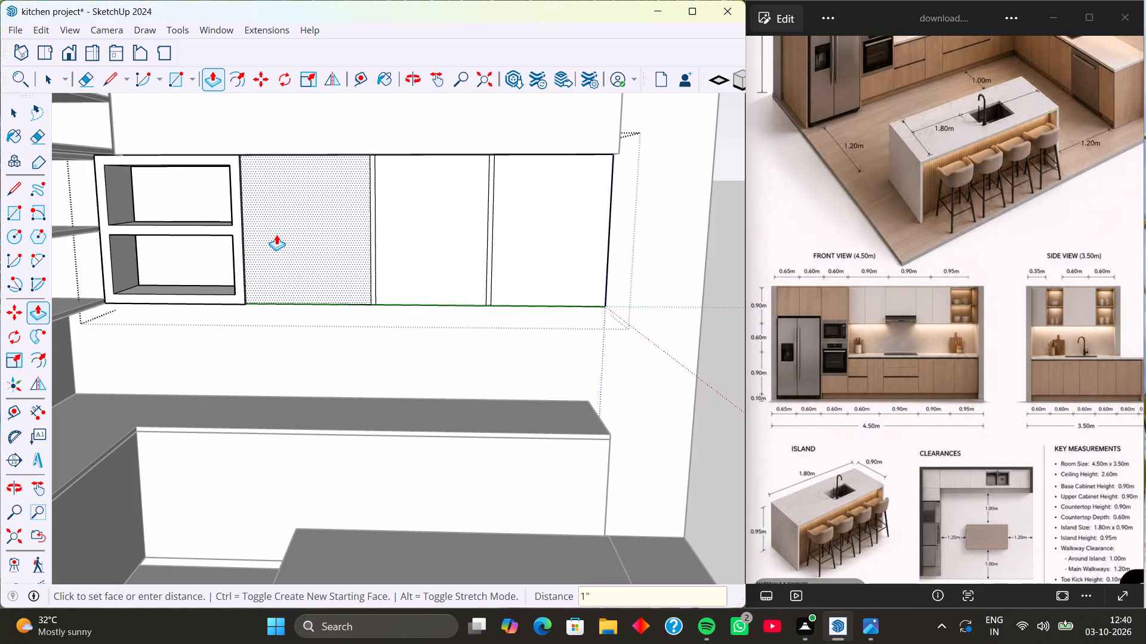
# Pull the three door faces beside the open niches out by the same 1", leaving the narrow gap strips between them.
pyautogui.doubleClick(276, 234)
pyautogui.doubleClick(411, 232)
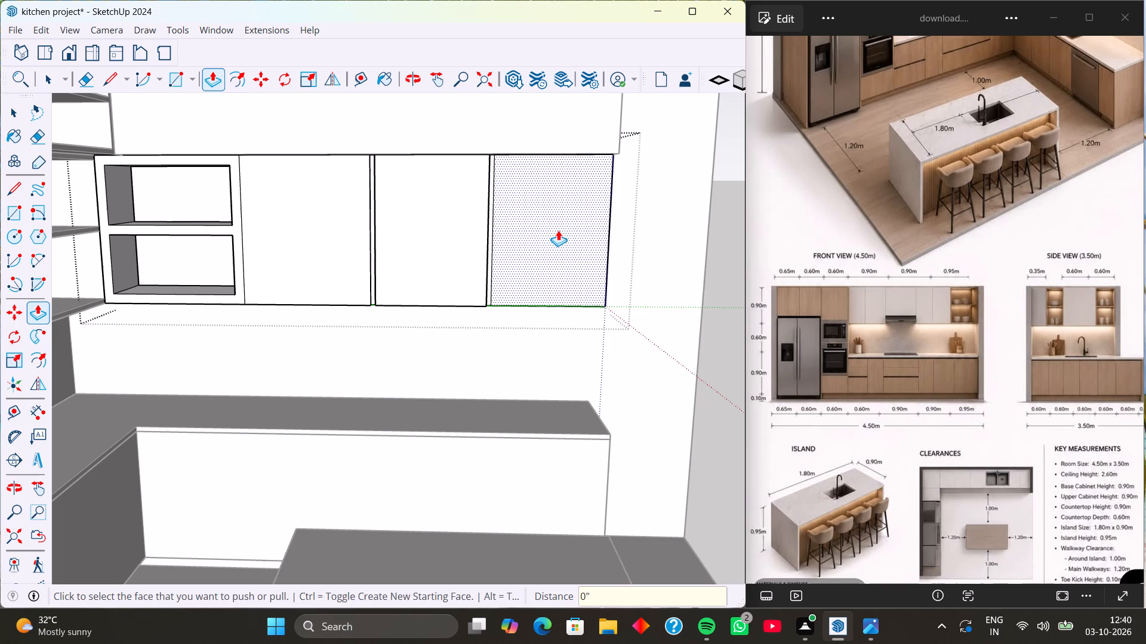
pyautogui.doubleClick(558, 230)
# Copy the vertical line between the niche frame and the first door 1" towards the open niches.
pyautogui.moveTo(332, 252); pyautogui.dragTo(406, 241, button='middle')
pyautogui.scroll(7, 193, 280)
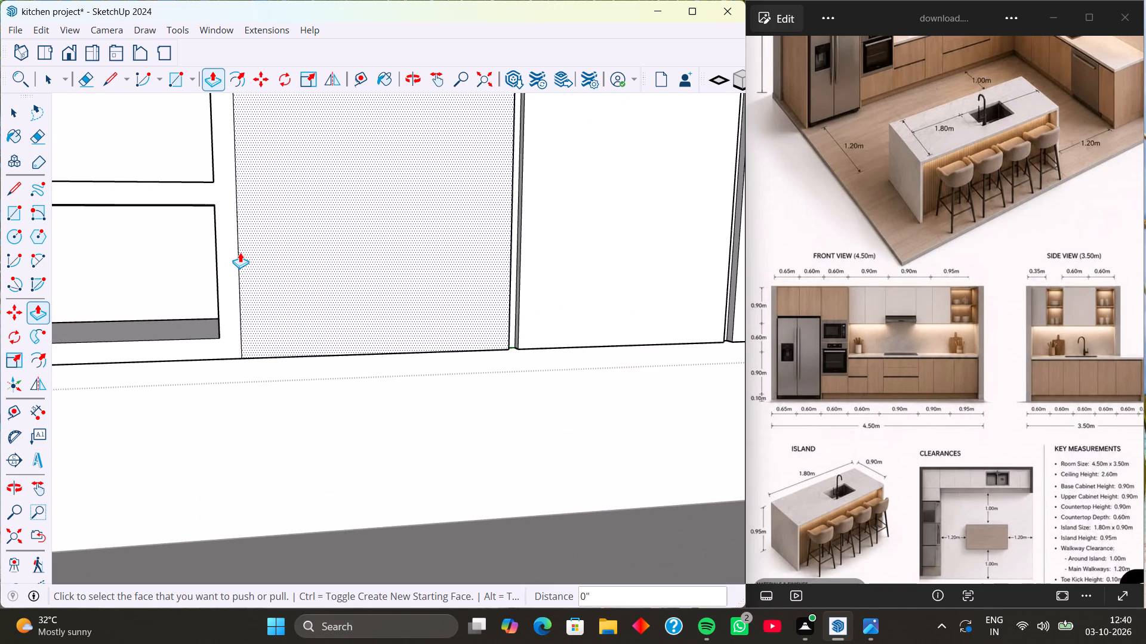
pyautogui.press('space')
pyautogui.click(240, 252)
pyautogui.moveTo(267, 263); pyautogui.dragTo(210, 273, button='middle')
pyautogui.scroll(-2, 296, 258)
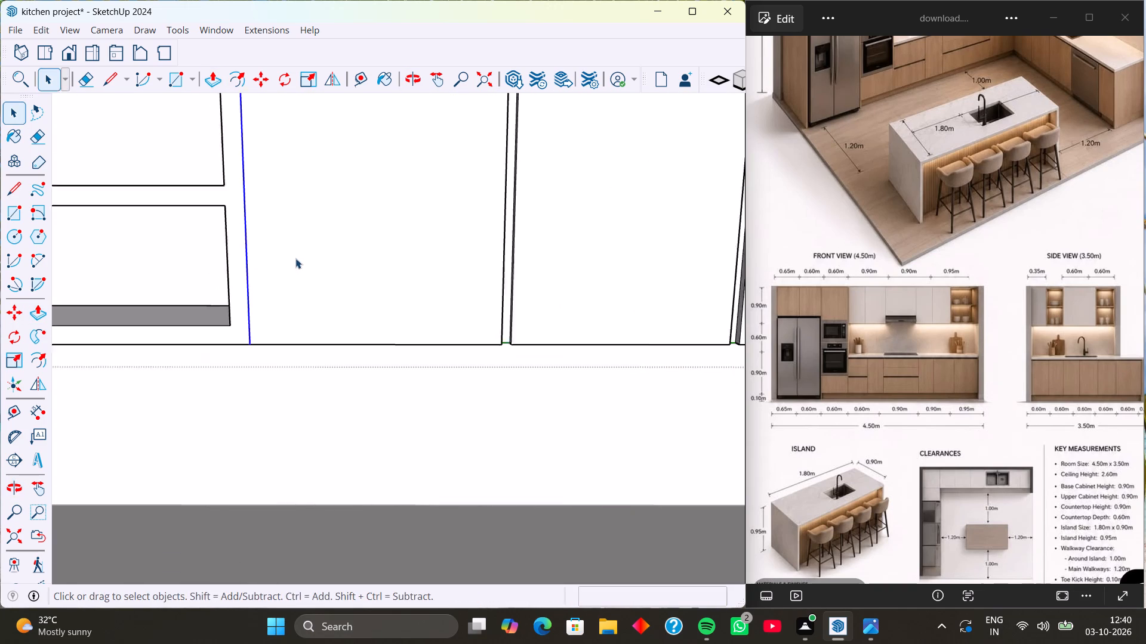
pyautogui.scroll(-1, 295, 258)
pyautogui.moveTo(291, 273); pyautogui.dragTo(257, 275, button='middle')
pyautogui.press('m')
pyautogui.scroll(4, 254, 326)
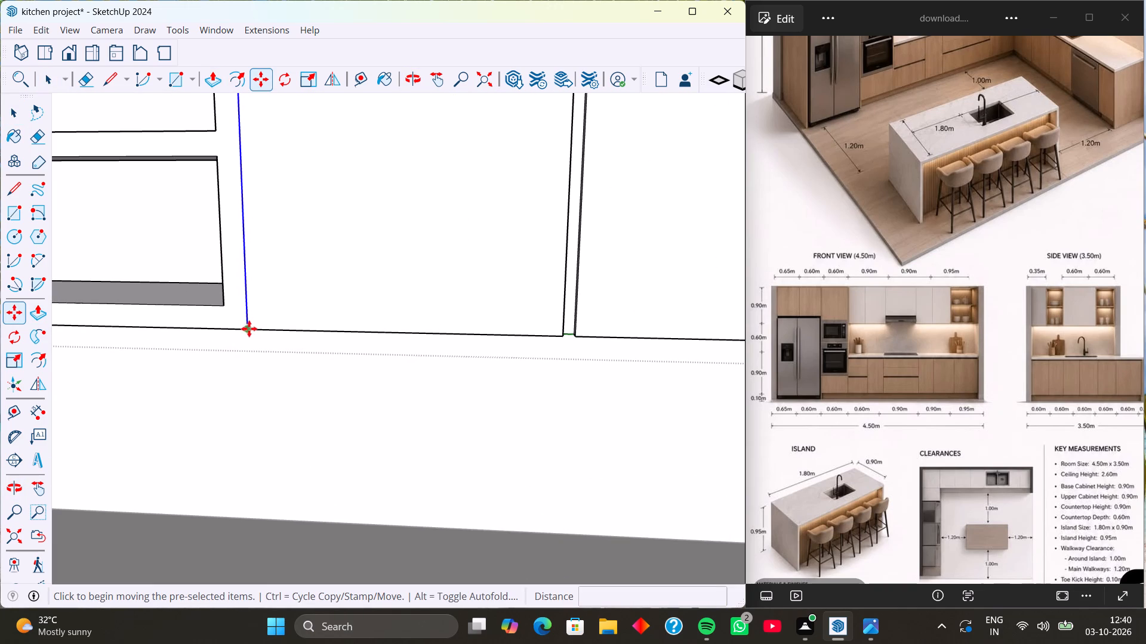
pyautogui.click(246, 329)
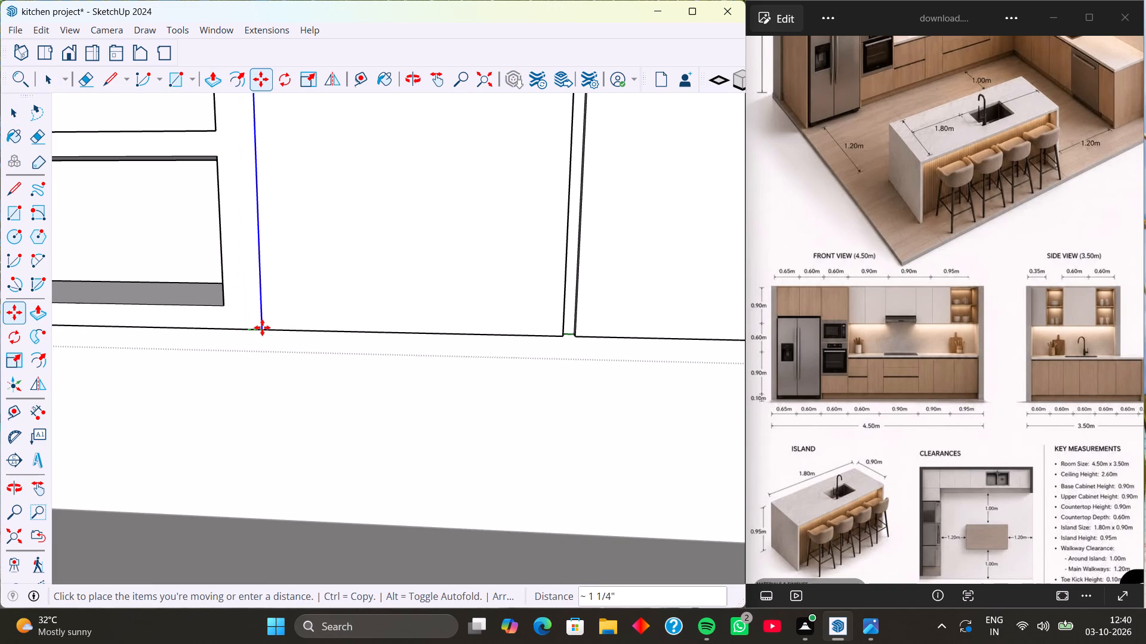
pyautogui.press('0')
pyautogui.press('Escape')
pyautogui.moveTo(236, 327); pyautogui.dragTo(292, 317, button='middle')
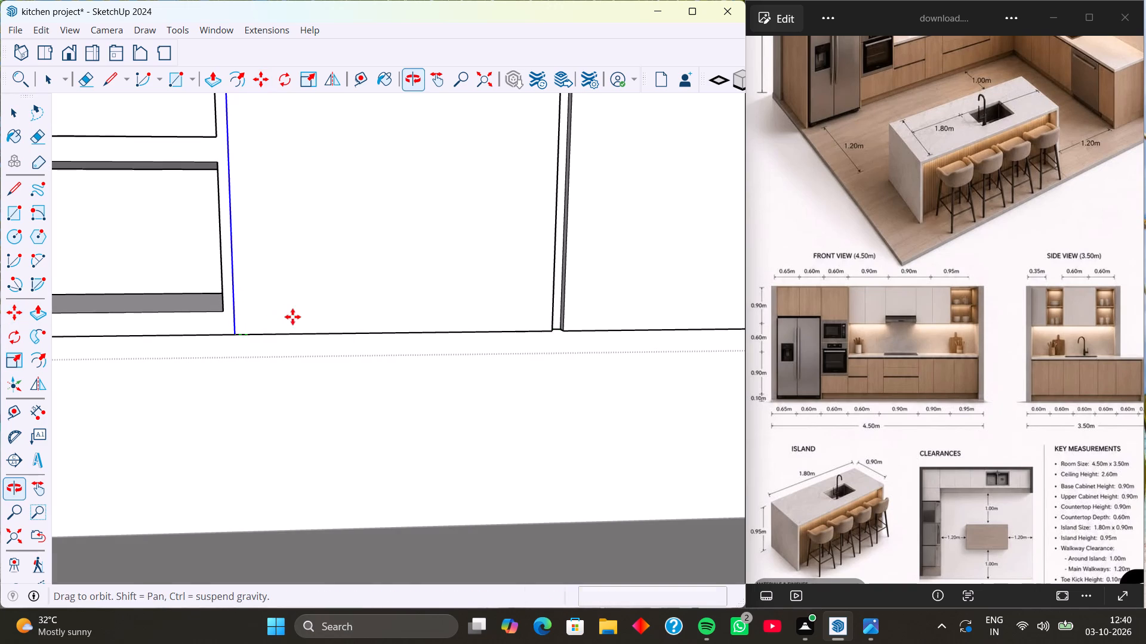
pyautogui.keyDown('shift'); pyautogui.moveTo(246, 321); pyautogui.dragTo(320, 317, button='middle'); pyautogui.keyUp('shift')
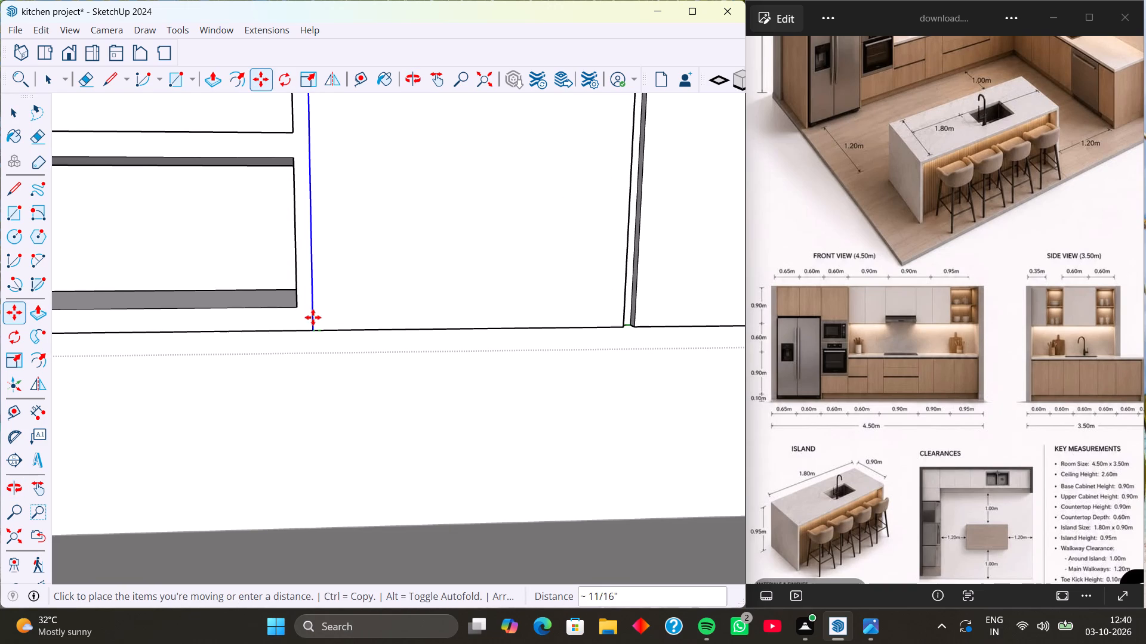
pyautogui.scroll(3, 310, 317)
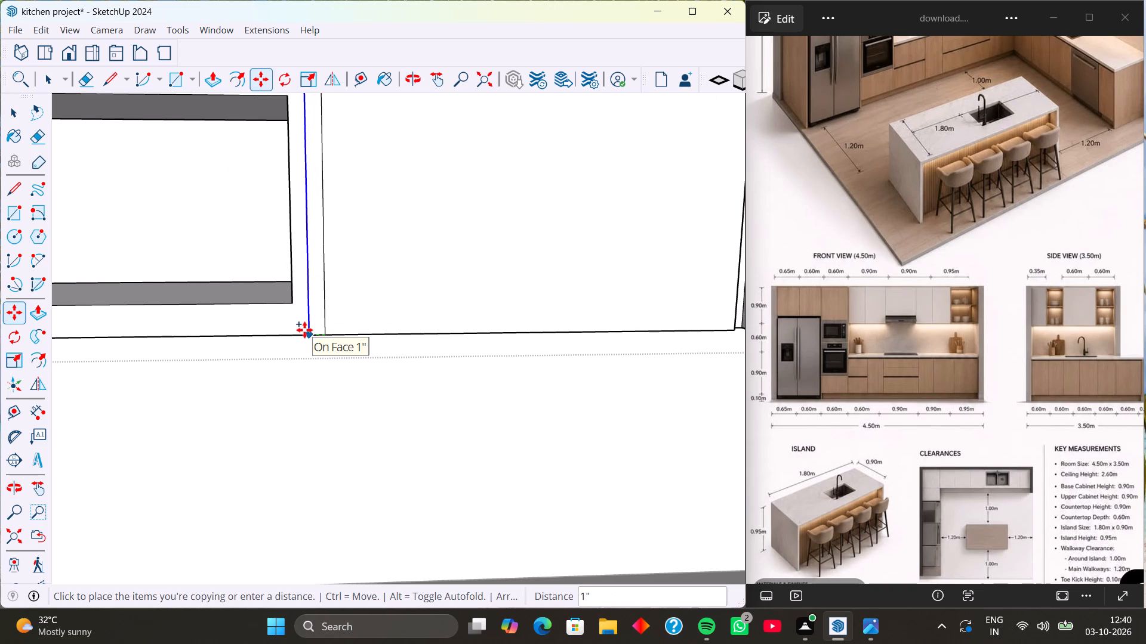
pyautogui.scroll(-3, 304, 330)
pyautogui.click(304, 330)
# Inspect the line between the niche frame and the first door of the side wall's upper cabinet from several angles.
pyautogui.scroll(-5, 353, 291)
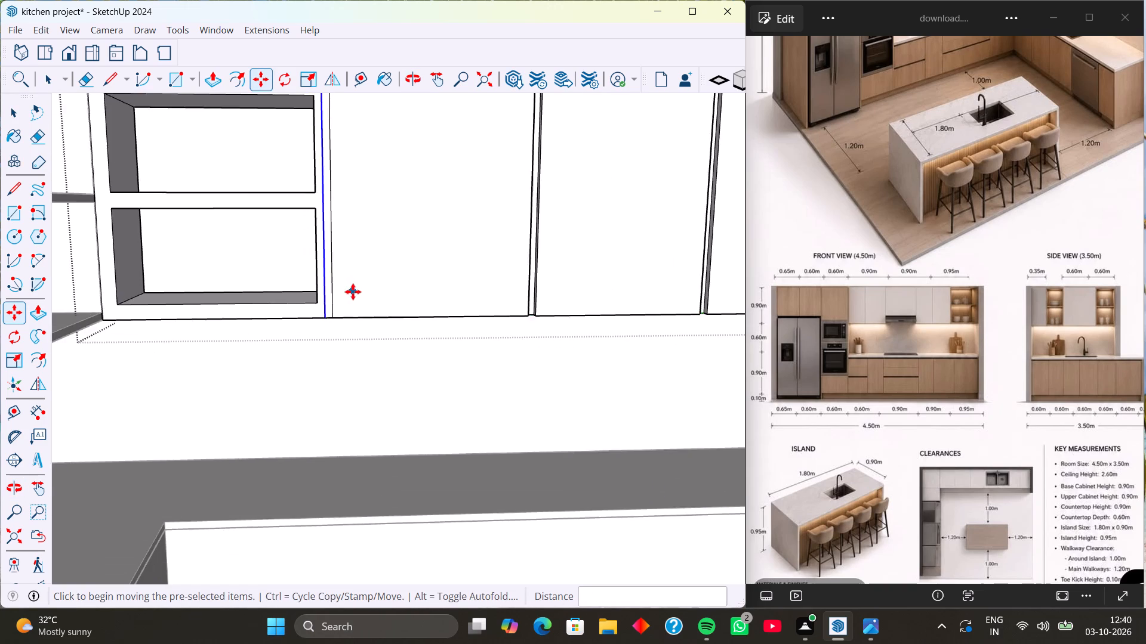
pyautogui.scroll(-2, 353, 292)
pyautogui.moveTo(374, 258); pyautogui.dragTo(378, 310, button='middle')
pyautogui.moveTo(382, 306); pyautogui.dragTo(359, 310, button='middle')
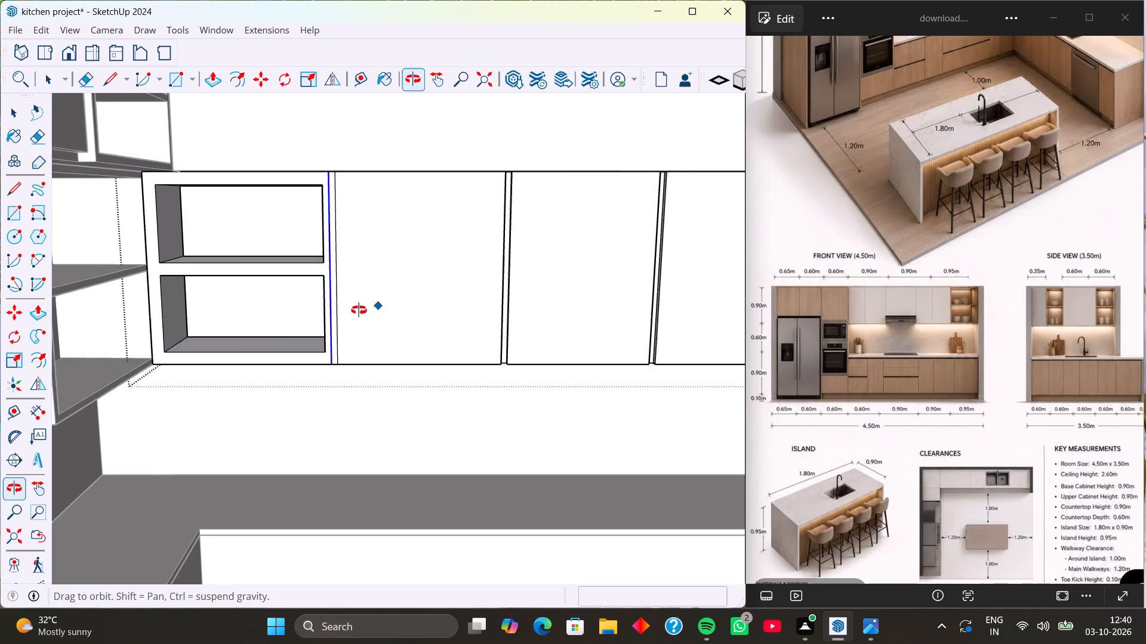
pyautogui.moveTo(359, 310); pyautogui.dragTo(355, 310, button='middle')
pyautogui.moveTo(349, 309); pyautogui.dragTo(260, 312, button='middle')
pyautogui.moveTo(336, 302); pyautogui.dragTo(371, 296, button='middle')
pyautogui.scroll(3, 358, 297)
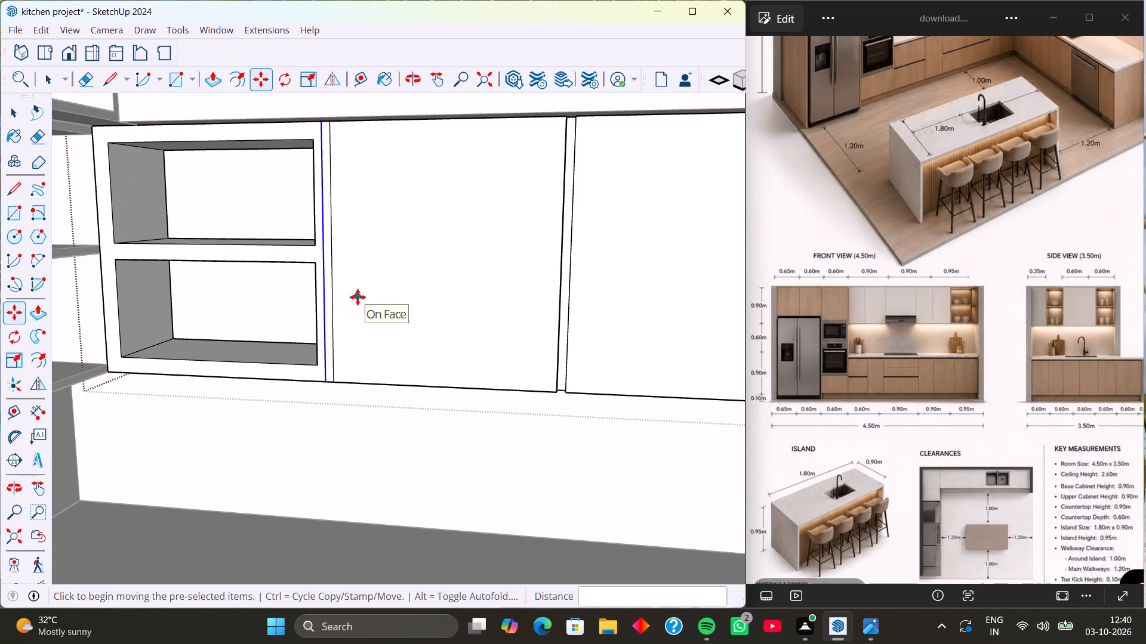
pyautogui.moveTo(350, 298); pyautogui.dragTo(372, 289, button='middle')
pyautogui.scroll(1, 350, 298)
pyautogui.scroll(-3, 370, 286)
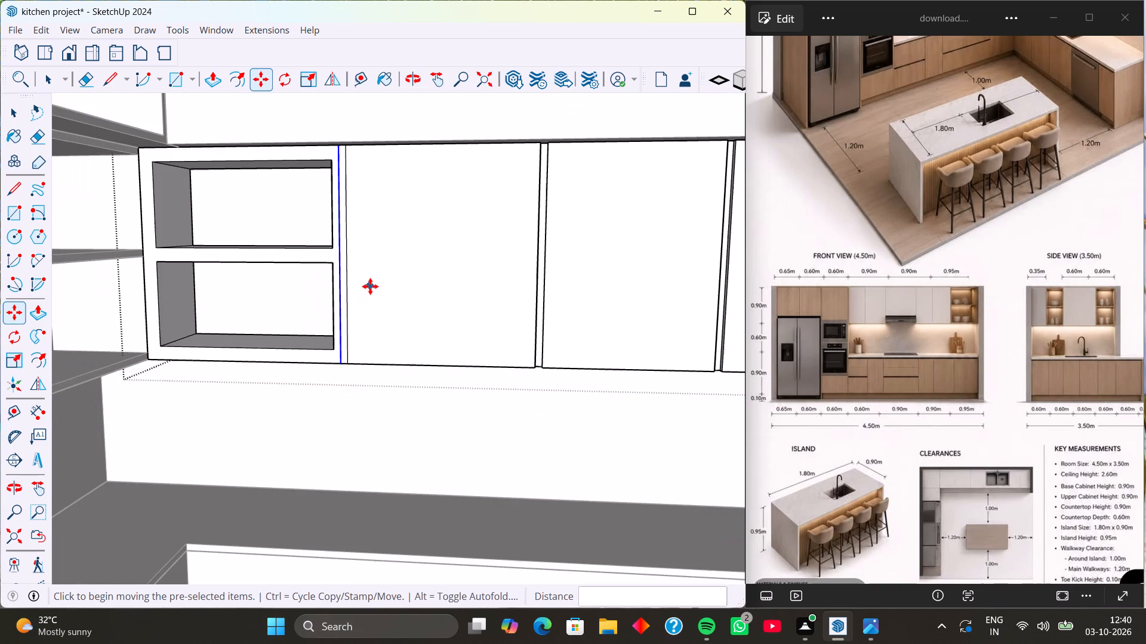
pyautogui.moveTo(381, 289); pyautogui.dragTo(386, 289, button='middle')
pyautogui.middleClick(386, 289)
pyautogui.press('space')
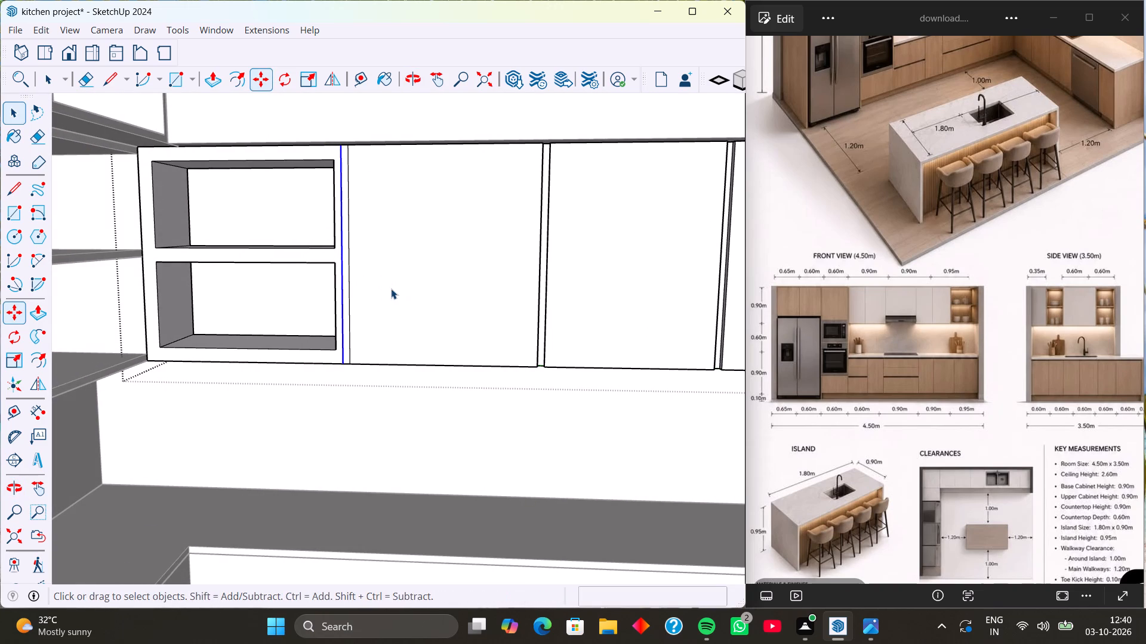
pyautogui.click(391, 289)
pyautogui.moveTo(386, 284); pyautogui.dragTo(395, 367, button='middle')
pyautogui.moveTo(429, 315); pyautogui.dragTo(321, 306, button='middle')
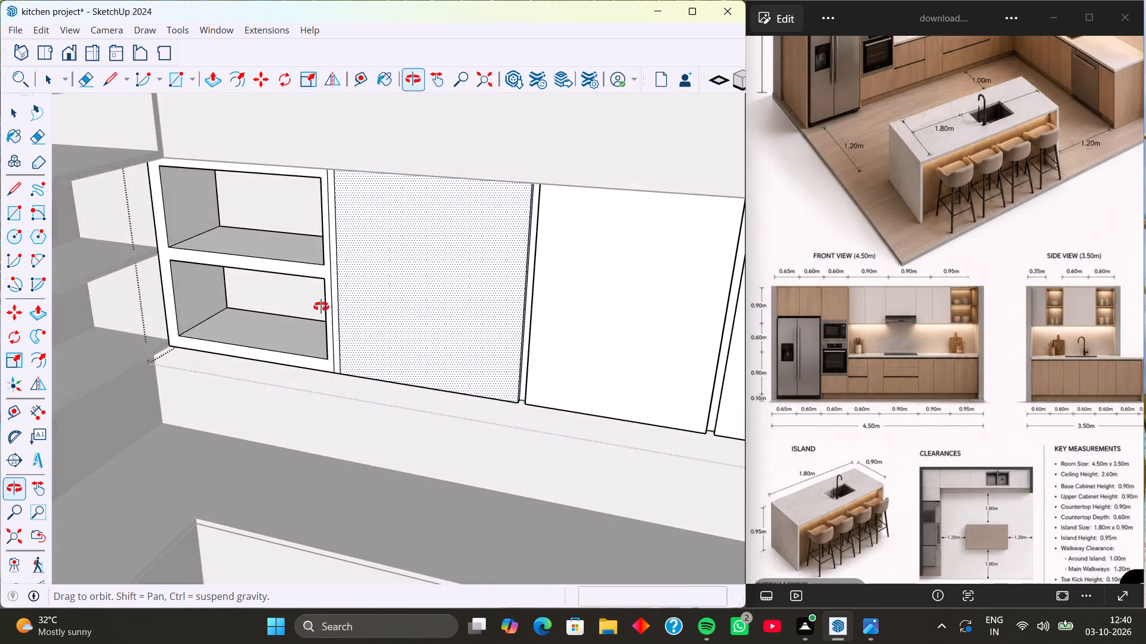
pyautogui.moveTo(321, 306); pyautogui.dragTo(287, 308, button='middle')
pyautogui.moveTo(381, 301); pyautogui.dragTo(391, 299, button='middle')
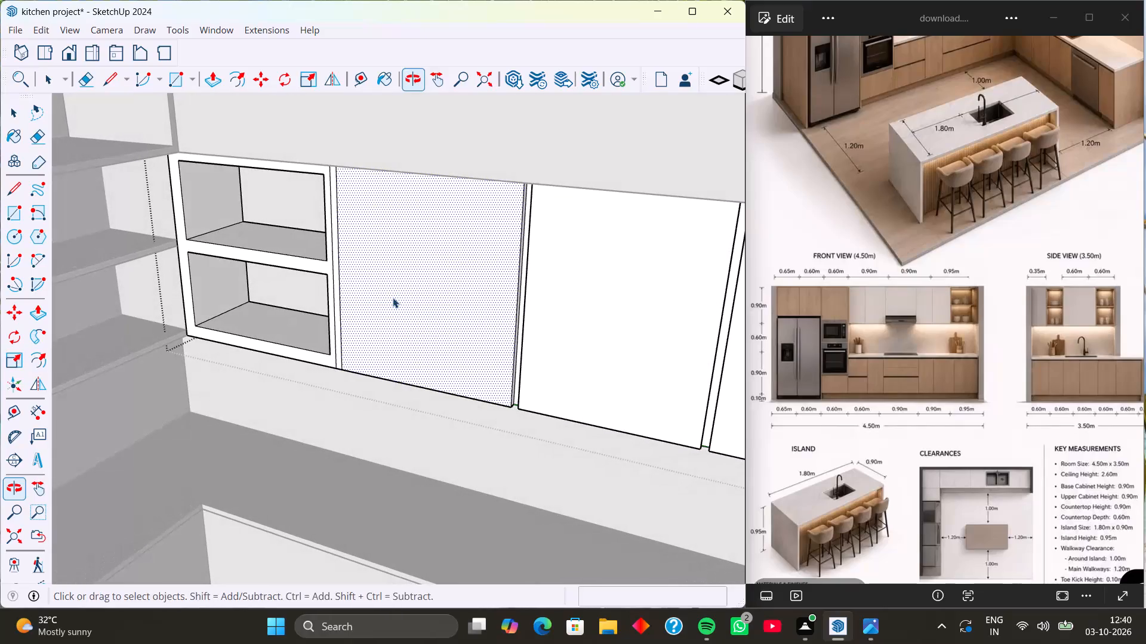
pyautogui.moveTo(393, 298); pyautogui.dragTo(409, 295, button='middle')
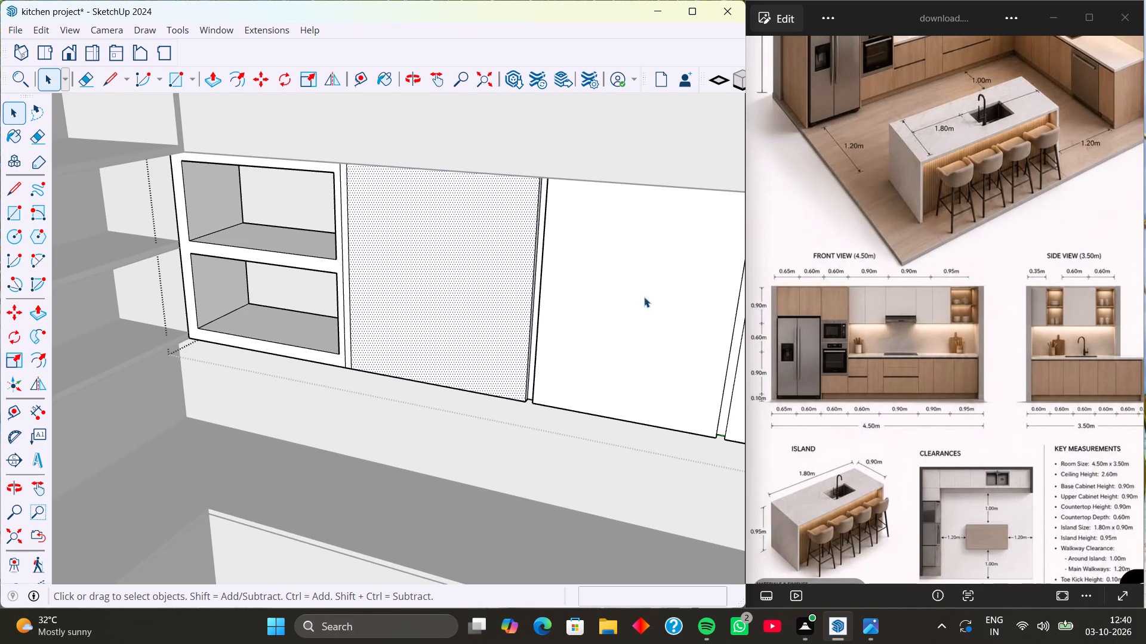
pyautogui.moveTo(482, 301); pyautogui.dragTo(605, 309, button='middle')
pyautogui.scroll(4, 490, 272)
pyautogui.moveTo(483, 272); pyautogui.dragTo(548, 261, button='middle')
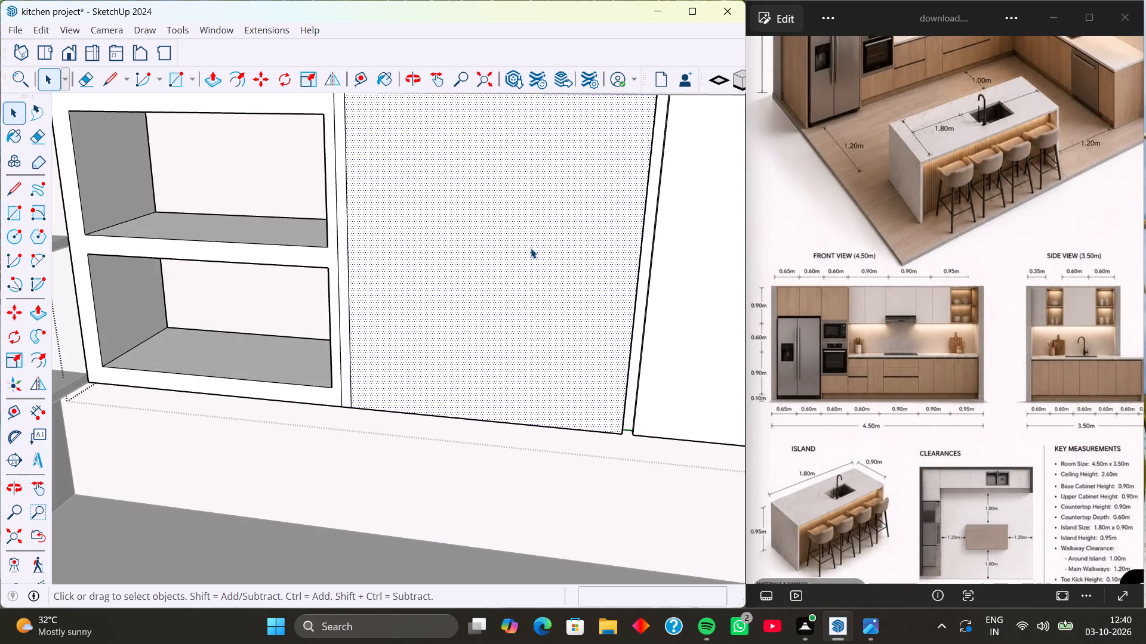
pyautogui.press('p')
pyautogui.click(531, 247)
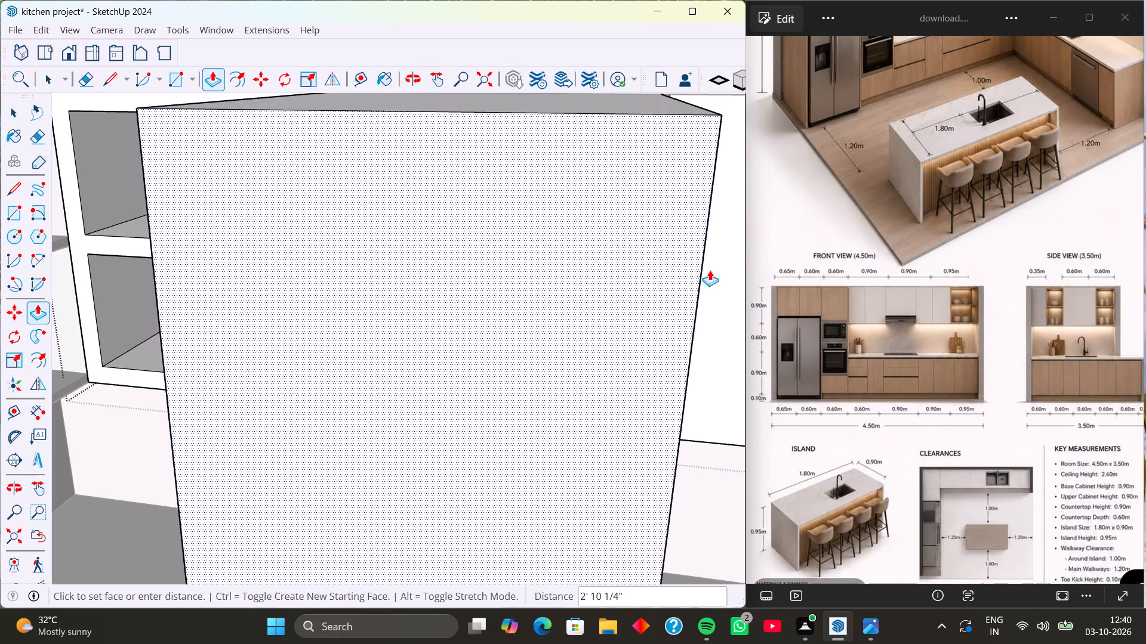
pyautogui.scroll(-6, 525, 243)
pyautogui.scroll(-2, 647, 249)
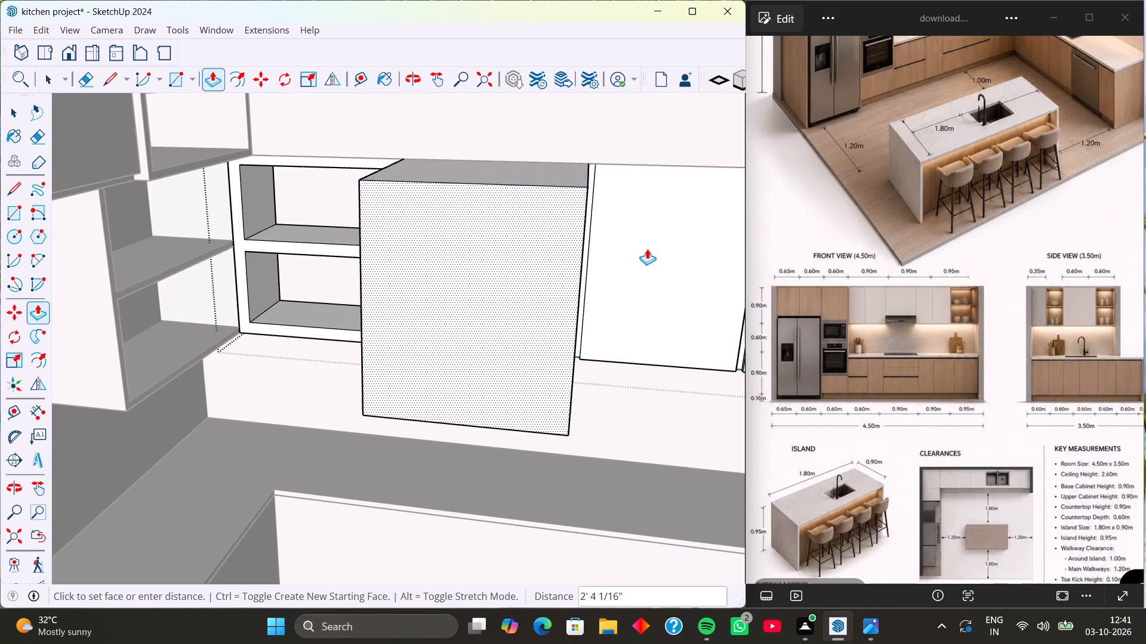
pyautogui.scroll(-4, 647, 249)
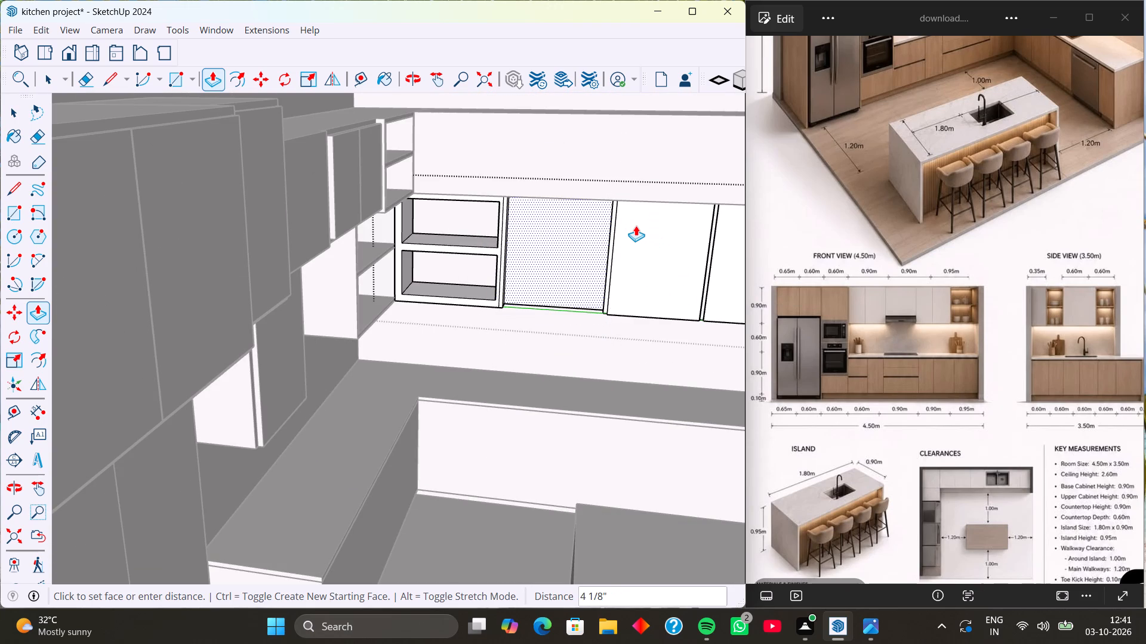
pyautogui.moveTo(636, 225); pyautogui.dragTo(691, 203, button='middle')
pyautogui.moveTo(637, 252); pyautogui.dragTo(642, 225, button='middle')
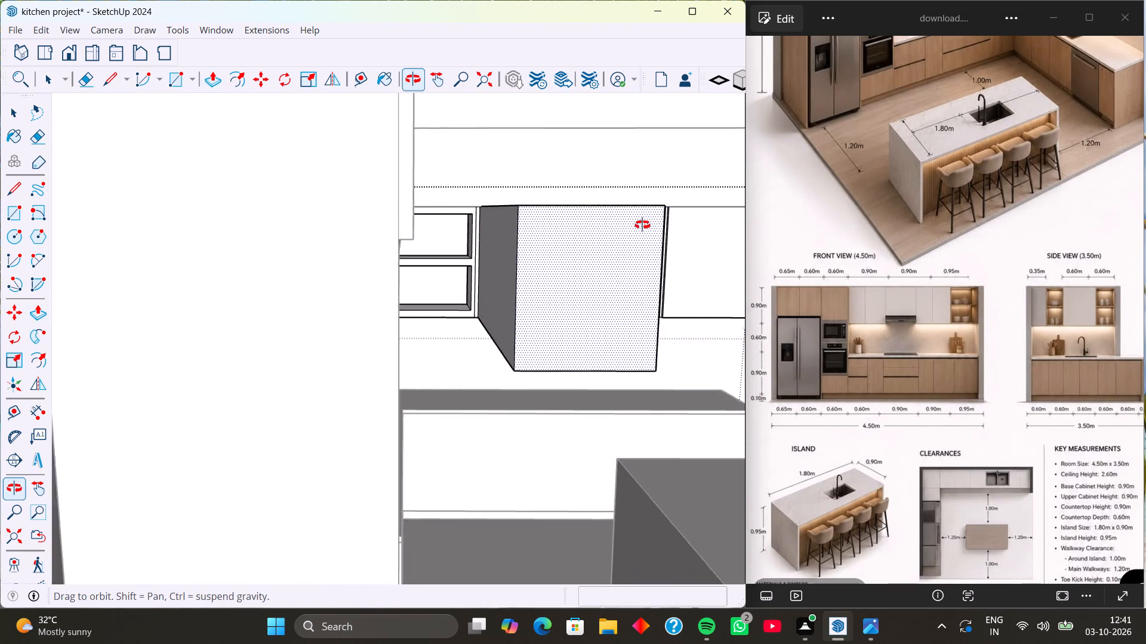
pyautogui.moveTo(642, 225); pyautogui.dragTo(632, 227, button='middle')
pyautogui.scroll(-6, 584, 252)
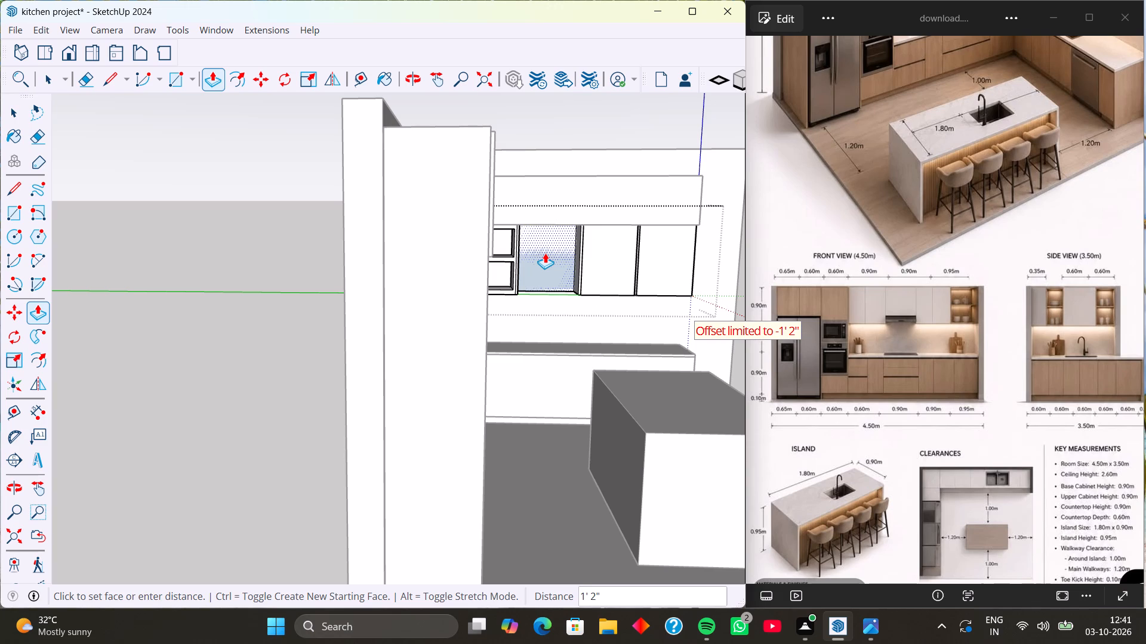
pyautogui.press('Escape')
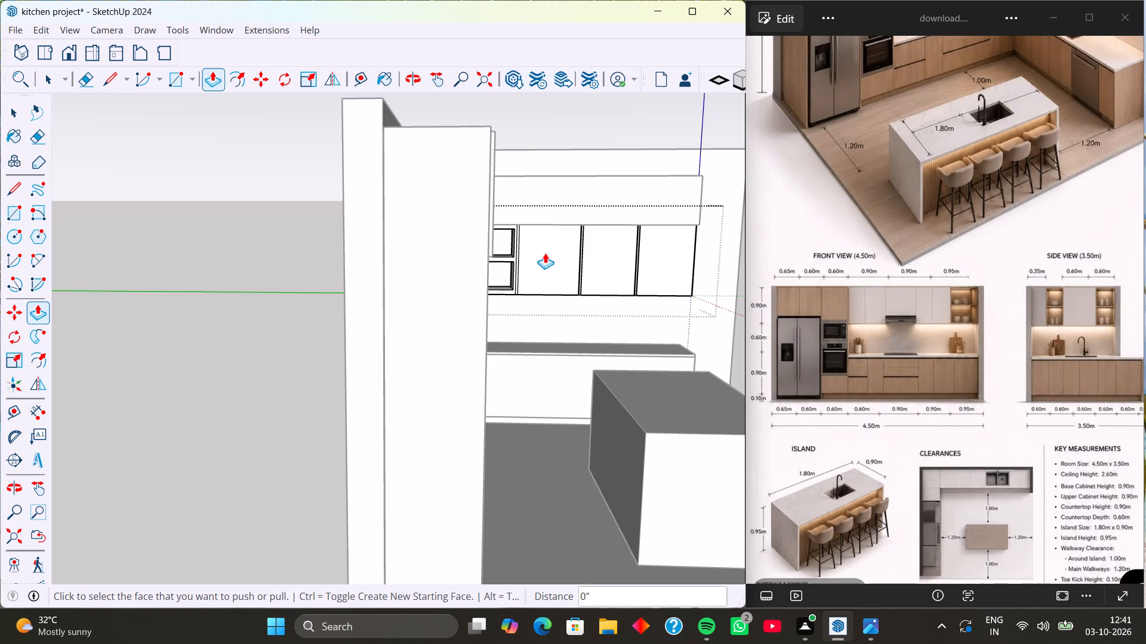
# Undo the gap line copy and the 1" pulls of the three doors and the niche frame in the side wall's upper cabinet.
pyautogui.scroll(8, 545, 253)
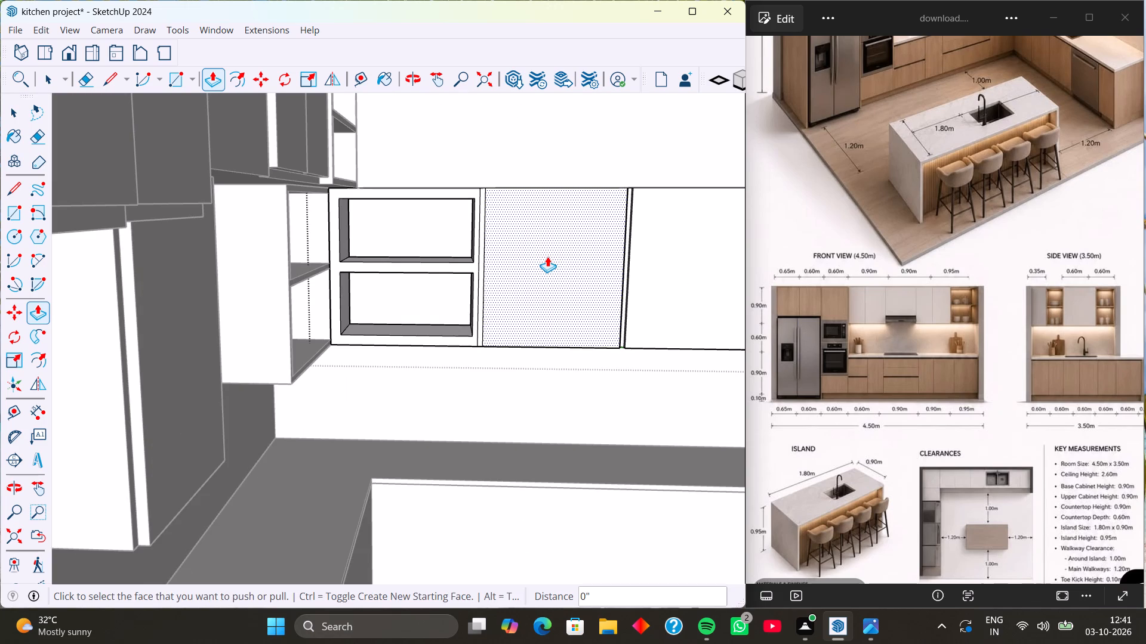
pyautogui.moveTo(547, 256); pyautogui.dragTo(476, 255, button='middle')
pyautogui.moveTo(563, 261); pyautogui.dragTo(493, 264, button='middle')
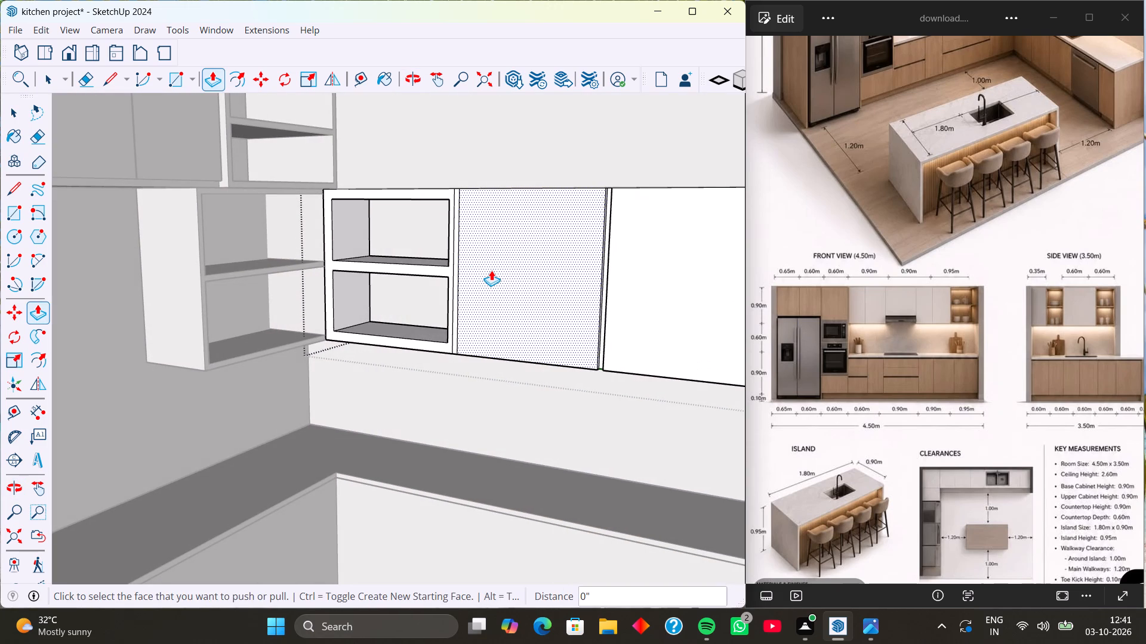
pyautogui.hotkey('ctrl', 'z')
pyautogui.hotkey('ctrl', 'z')
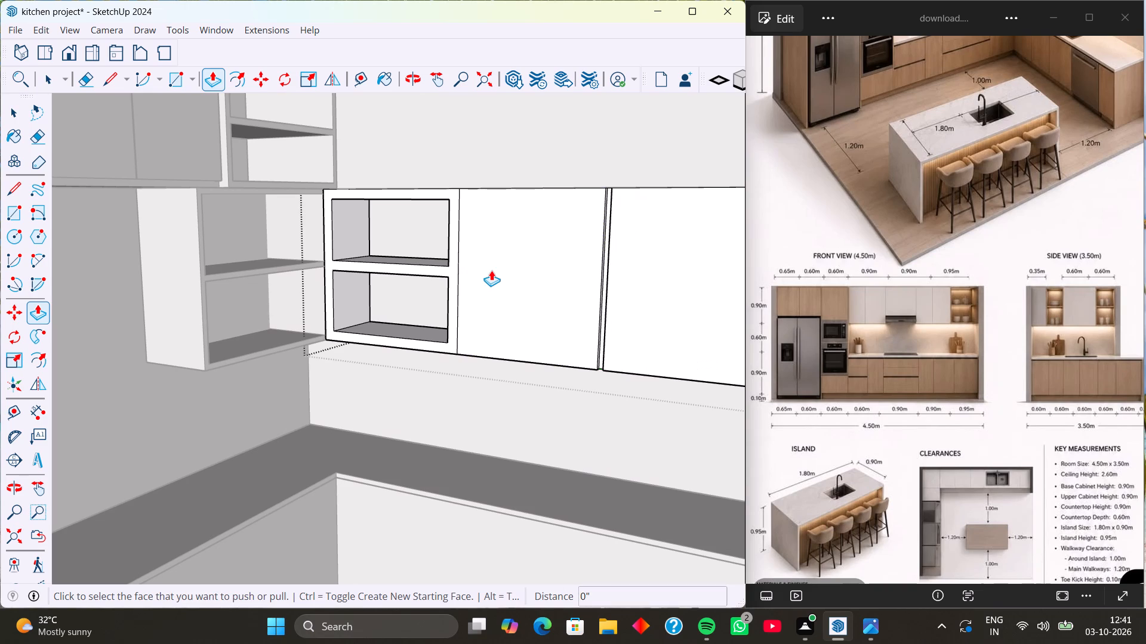
pyautogui.hotkey('ctrl', 'z')
pyautogui.hotkey('ctrl', 'z')
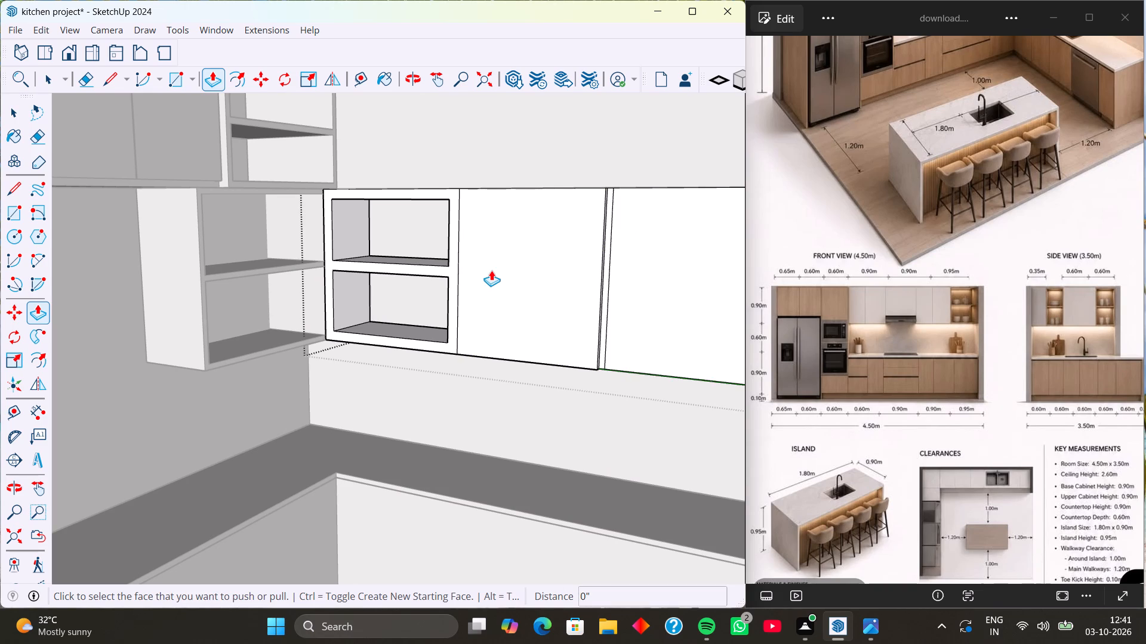
pyautogui.hotkey('ctrl', 'z')
pyautogui.hotkey('ctrl', 'z')
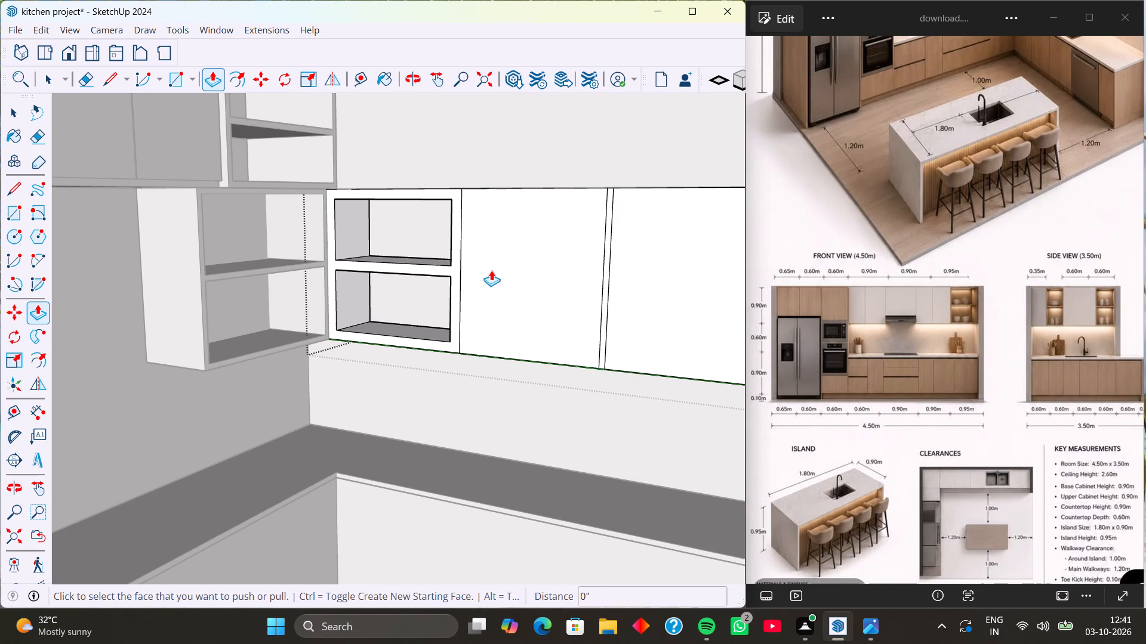
# Copy the vertical line between the niche frame and the first door 1" towards the open niches on the flush cabinet front.
pyautogui.moveTo(491, 270); pyautogui.dragTo(566, 271, button='middle')
pyautogui.scroll(4, 532, 264)
pyautogui.press('space')
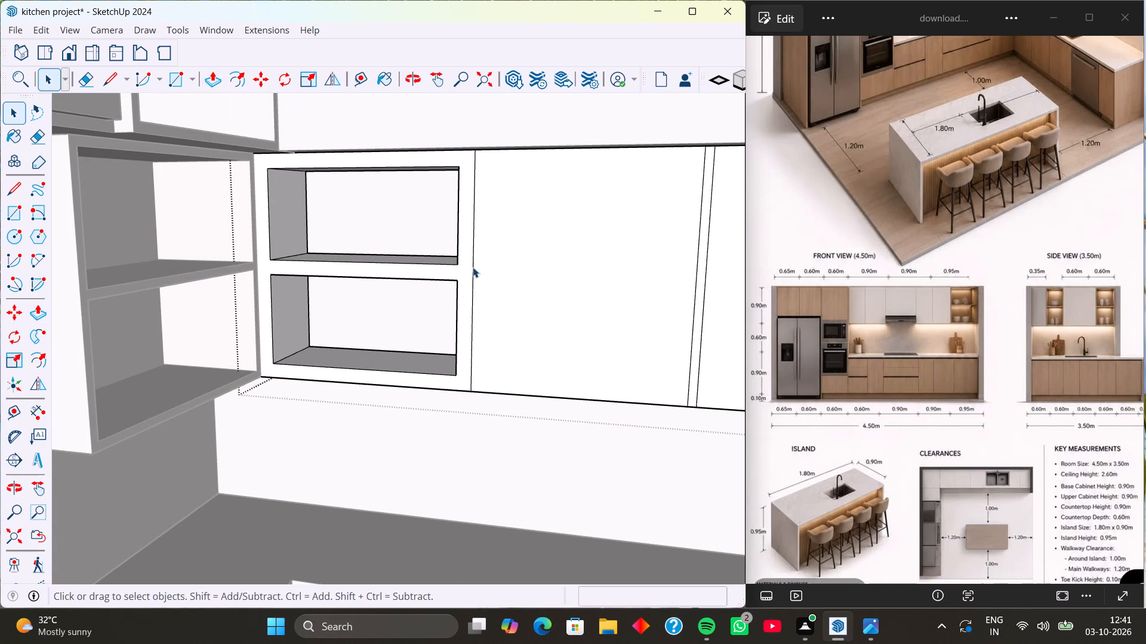
pyautogui.click(473, 267)
pyautogui.moveTo(489, 286); pyautogui.dragTo(516, 274, button='middle')
pyautogui.press('m')
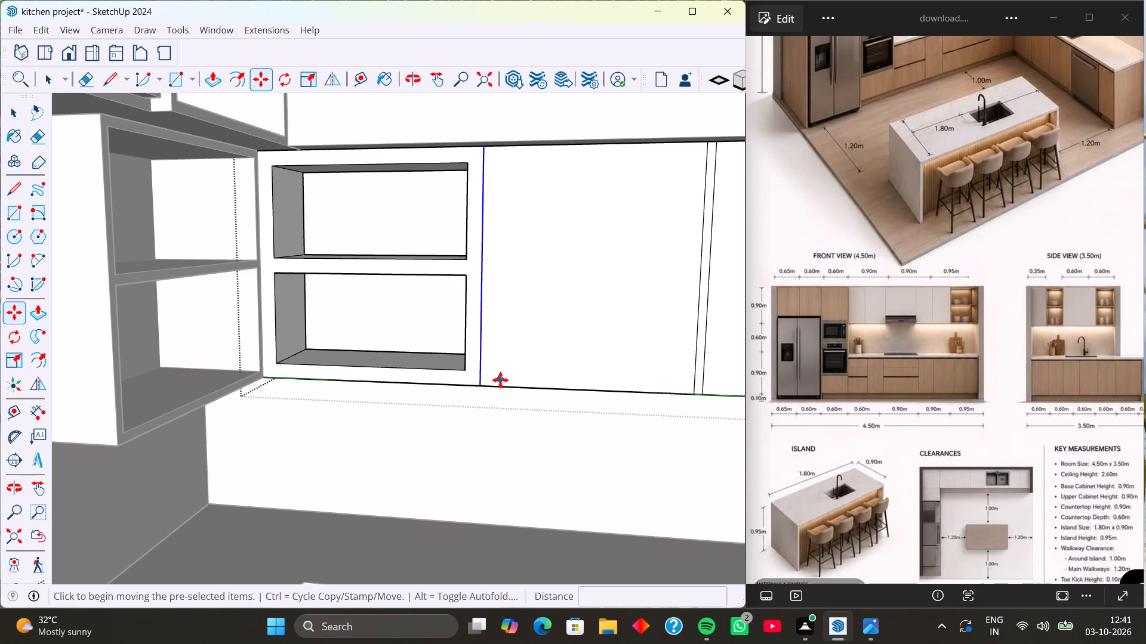
pyautogui.moveTo(500, 380); pyautogui.dragTo(564, 355, button='middle')
pyautogui.scroll(8, 478, 385)
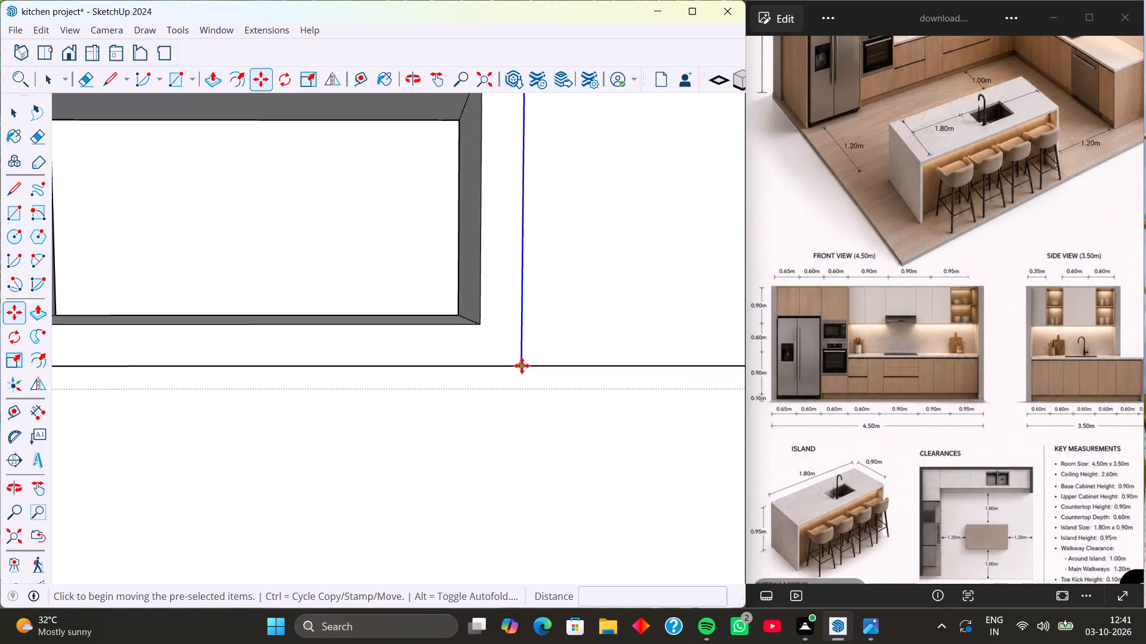
pyautogui.click(522, 366)
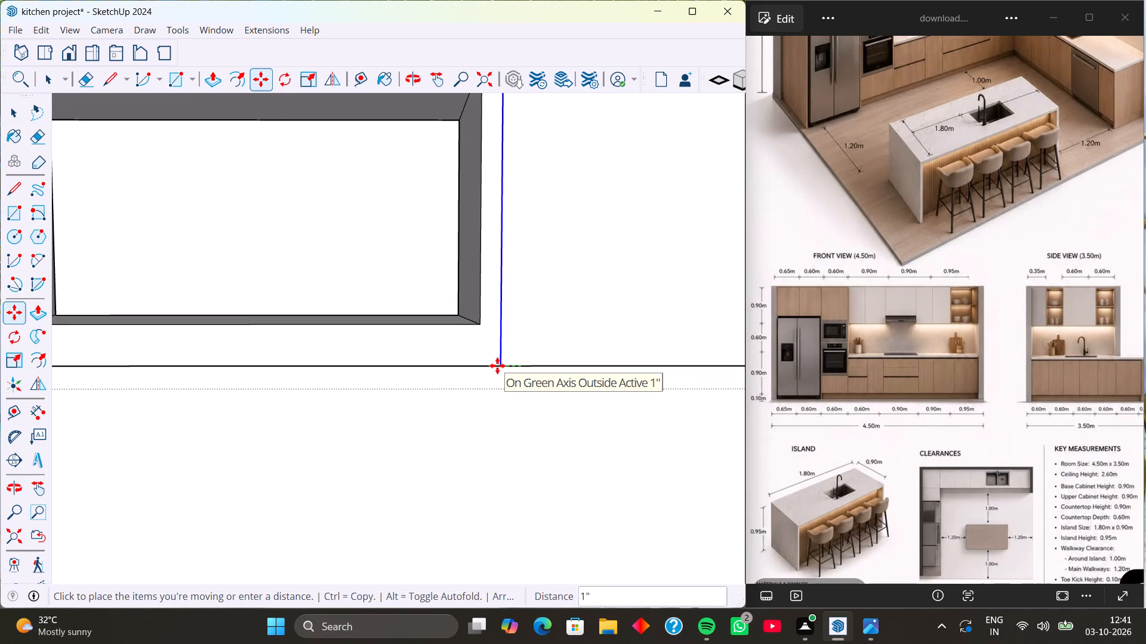
pyautogui.click(497, 366)
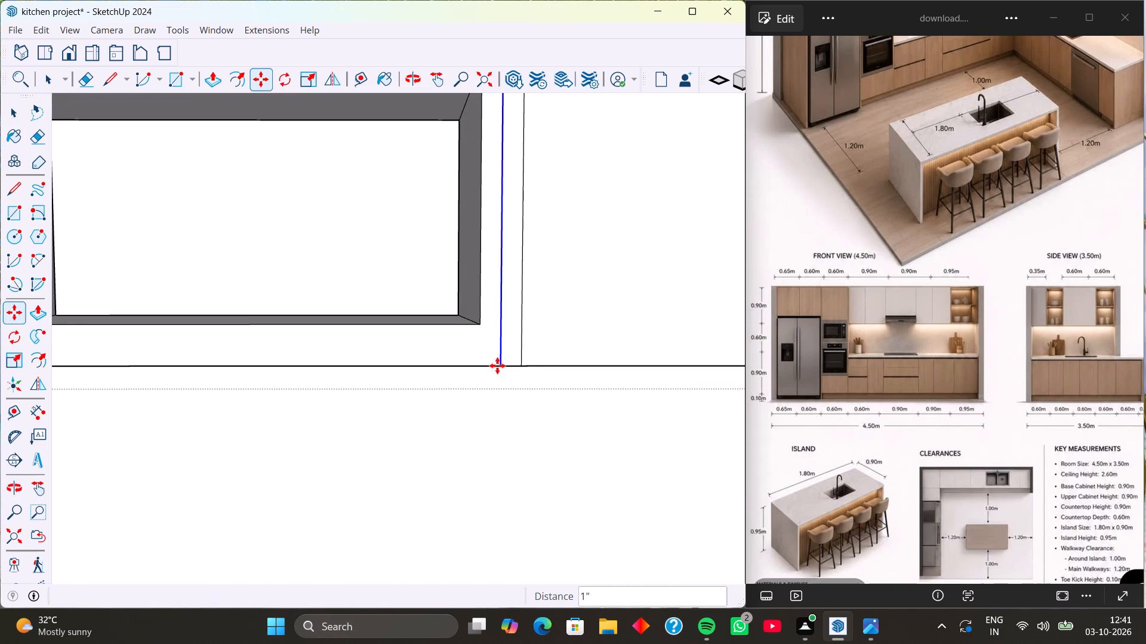
# Pull the front face of the frame around the two open niches out 1", leaving the narrow strip beside it in place.
pyautogui.scroll(-9, 385, 333)
pyautogui.scroll(-1, 482, 270)
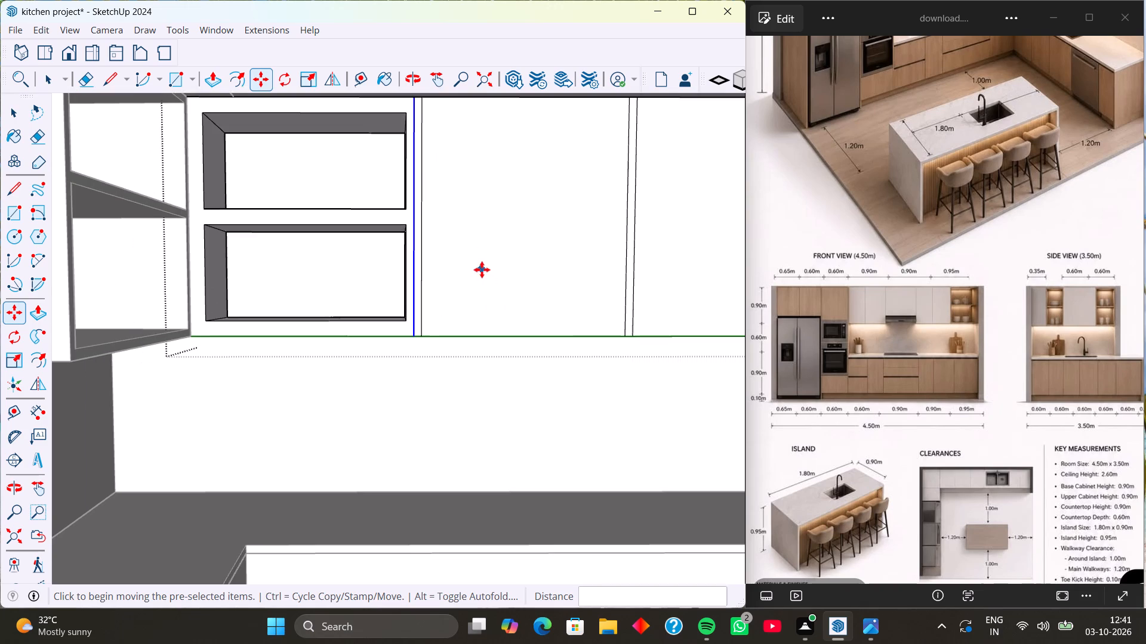
pyautogui.keyDown('shift'); pyautogui.moveTo(476, 258); pyautogui.dragTo(483, 343, button='middle'); pyautogui.keyUp('shift')
pyautogui.moveTo(447, 306); pyautogui.dragTo(466, 319, button='middle')
pyautogui.scroll(9, 418, 306)
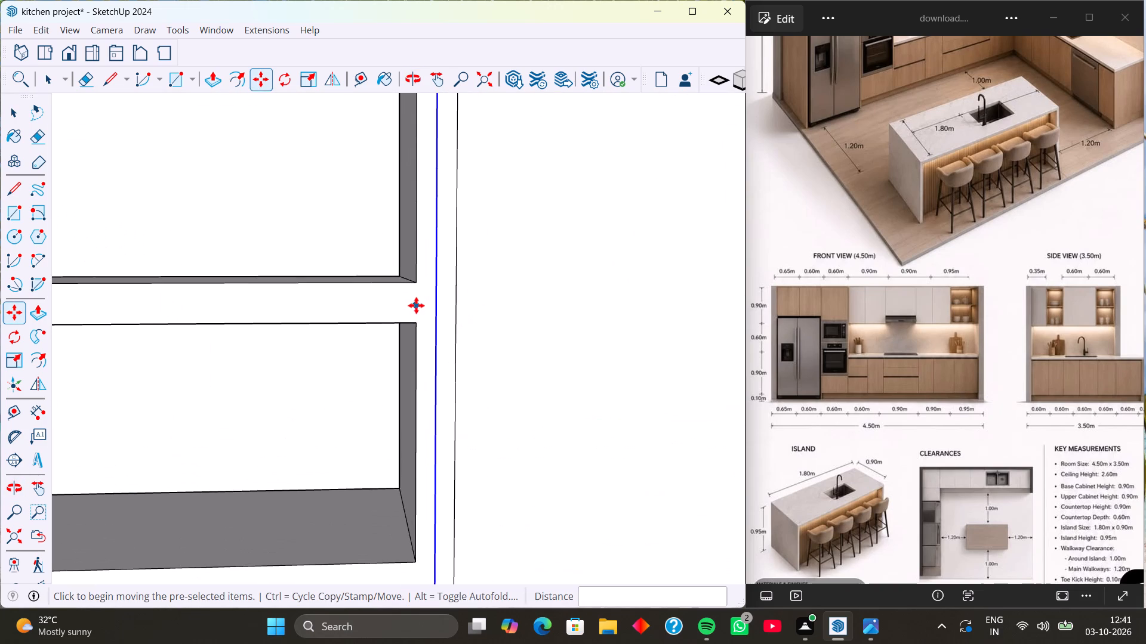
pyautogui.press('p')
pyautogui.click(411, 302)
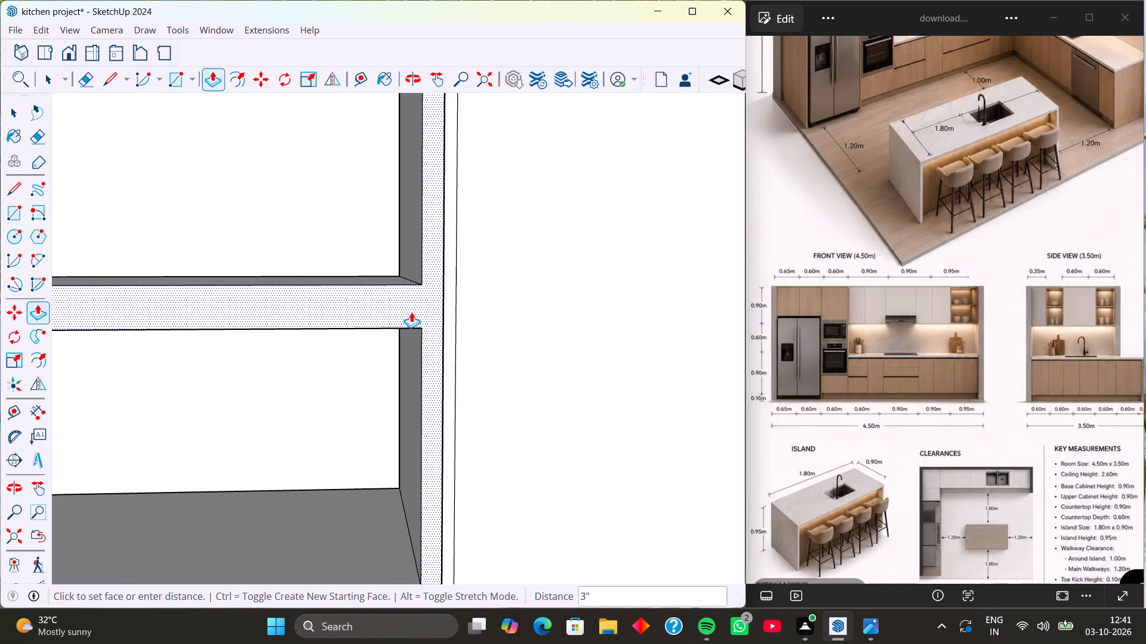
pyautogui.press('1')
pyautogui.press('Return')
# Pull the three door faces beside the niches out by the same 1", and leave the cabinet's editing mode.
pyautogui.doubleClick(589, 287)
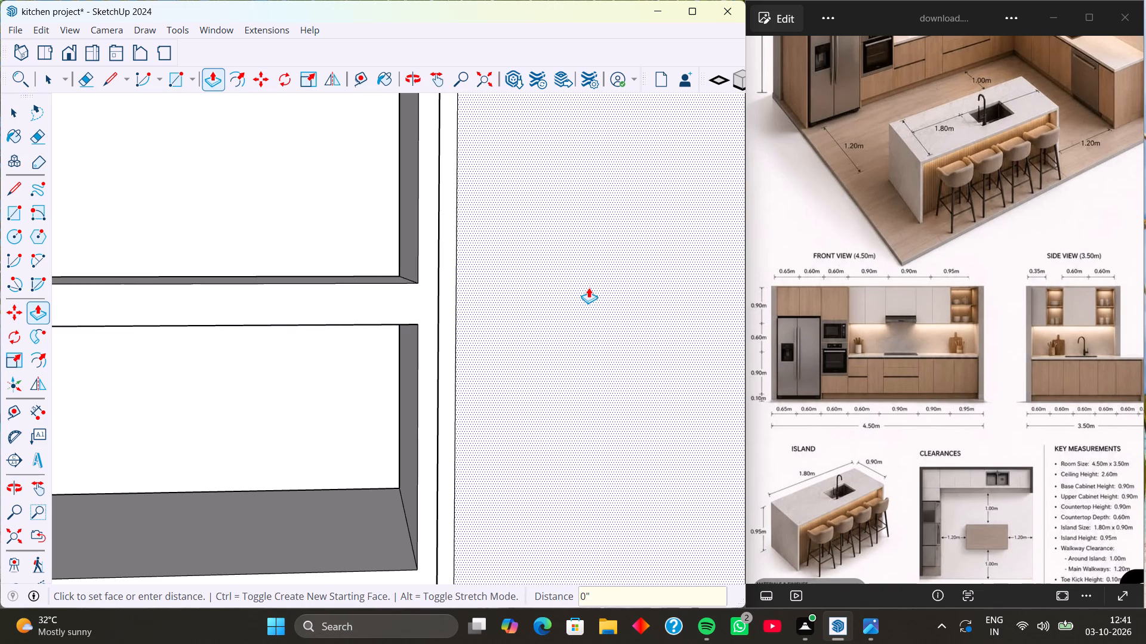
pyautogui.scroll(-11, 326, 301)
pyautogui.doubleClick(580, 295)
pyautogui.scroll(-5, 342, 298)
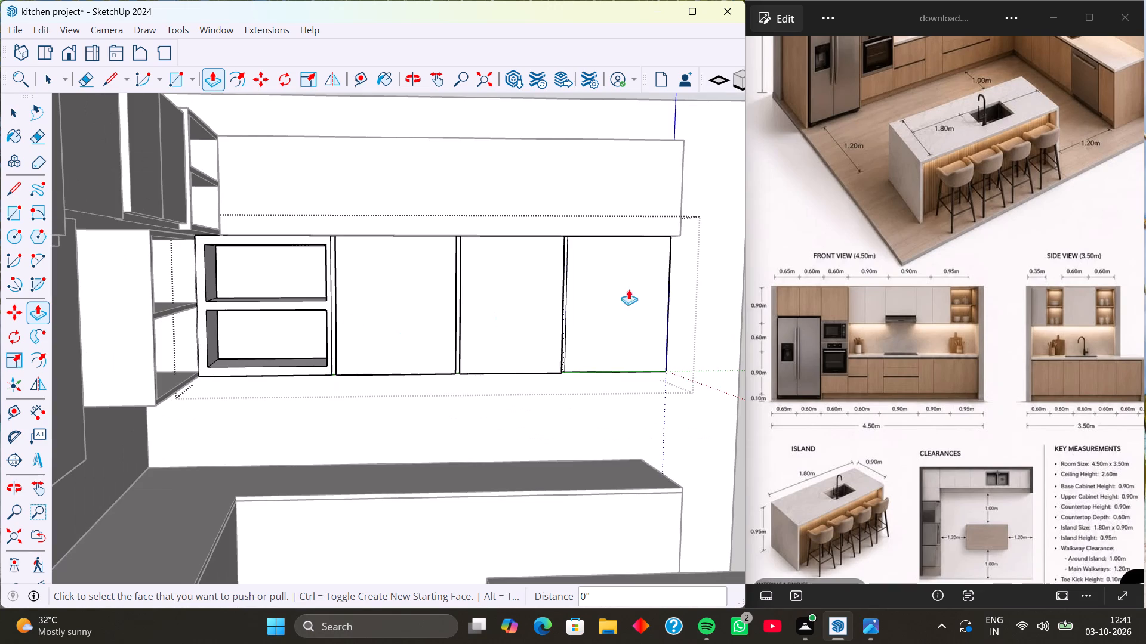
pyautogui.doubleClick(631, 290)
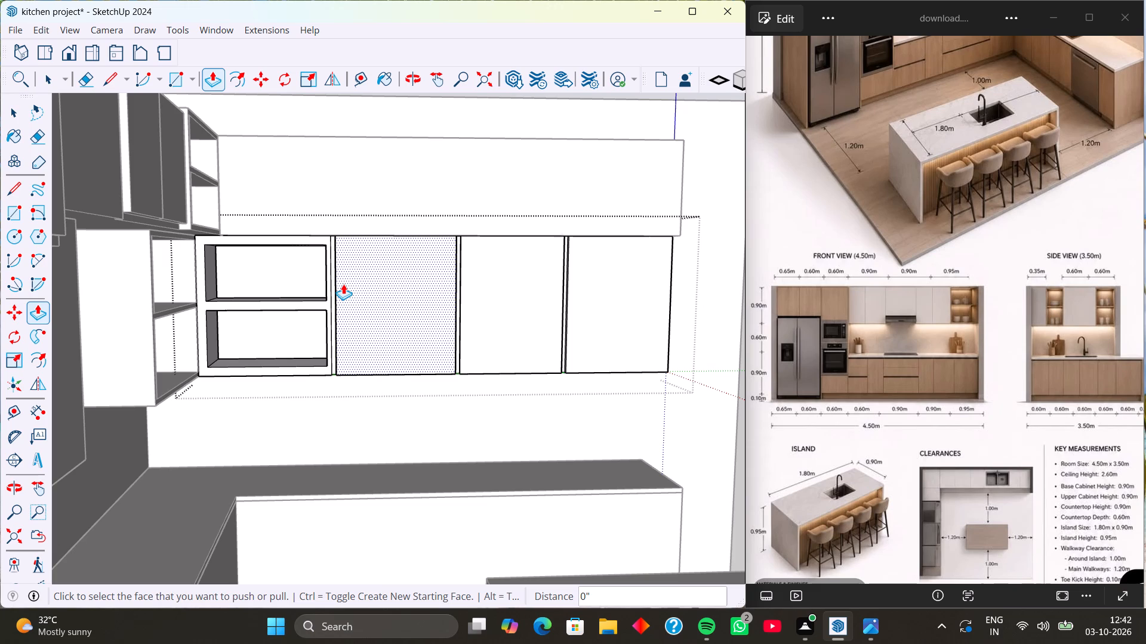
pyautogui.press('space')
pyautogui.scroll(-5, 452, 231)
pyautogui.click(677, 259)
# Examine the side wall's upper cabinet with its raised niche frame, door fronts and gaps, and the cabinets around it.
pyautogui.moveTo(549, 228); pyautogui.dragTo(505, 240, button='middle')
pyautogui.scroll(2, 518, 229)
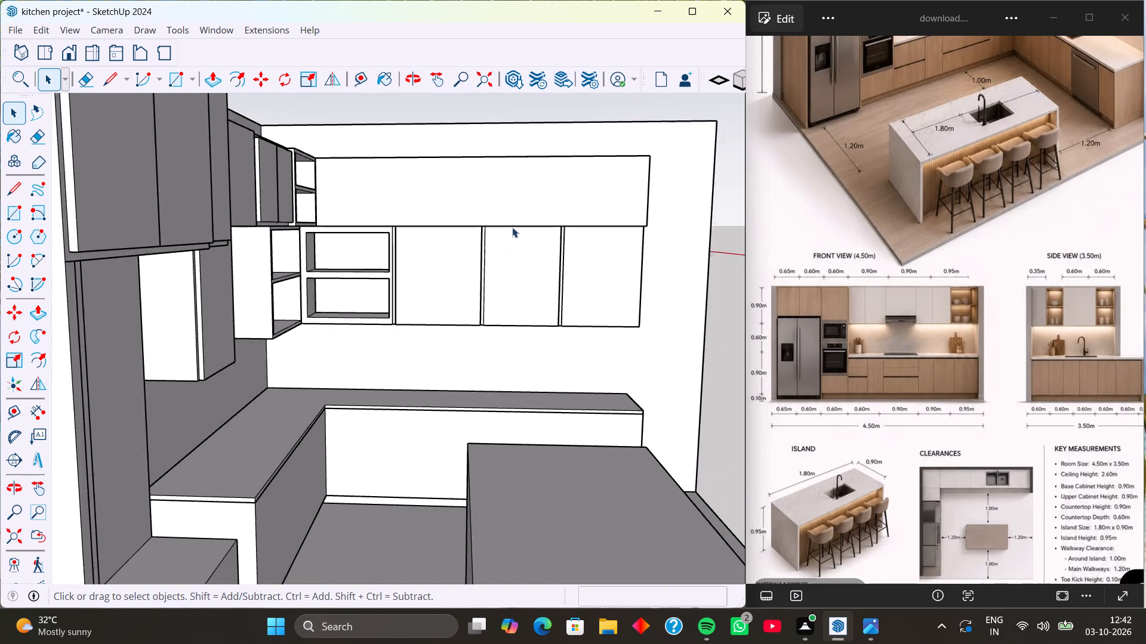
pyautogui.scroll(2, 512, 227)
pyautogui.scroll(-2, 354, 218)
pyautogui.keyDown('shift'); pyautogui.moveTo(355, 205); pyautogui.dragTo(343, 274, button='middle'); pyautogui.keyUp('shift')
pyautogui.moveTo(412, 296); pyautogui.dragTo(470, 306, button='middle')
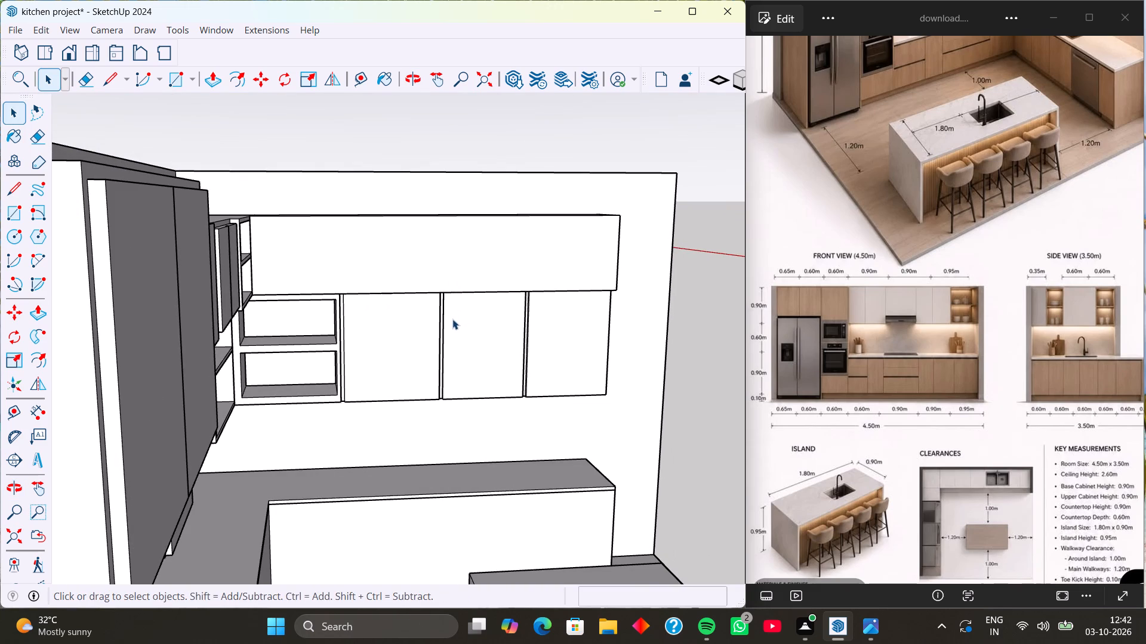
pyautogui.moveTo(416, 259); pyautogui.dragTo(365, 259, button='middle')
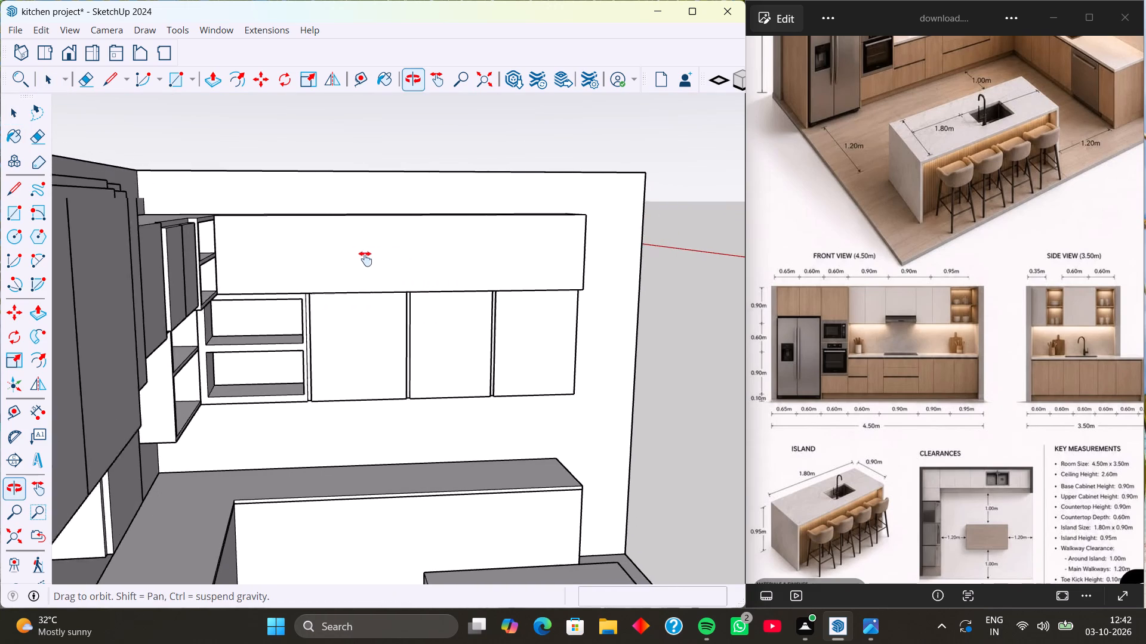
pyautogui.moveTo(365, 259); pyautogui.dragTo(356, 261, button='middle')
pyautogui.moveTo(362, 270); pyautogui.dragTo(316, 274, button='middle')
pyautogui.moveTo(330, 278); pyautogui.dragTo(347, 275, button='middle')
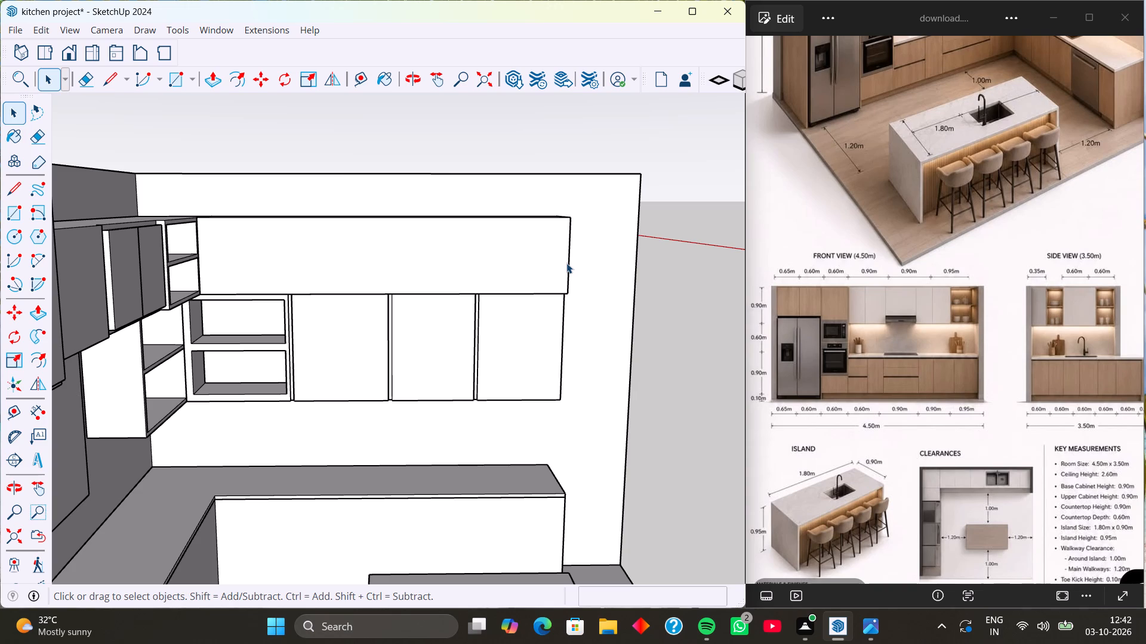
# Switch to OMEN Gaming Hub, set the laptop's Performance Control to its fan option, and close the hub.
pyautogui.click(635, 628)
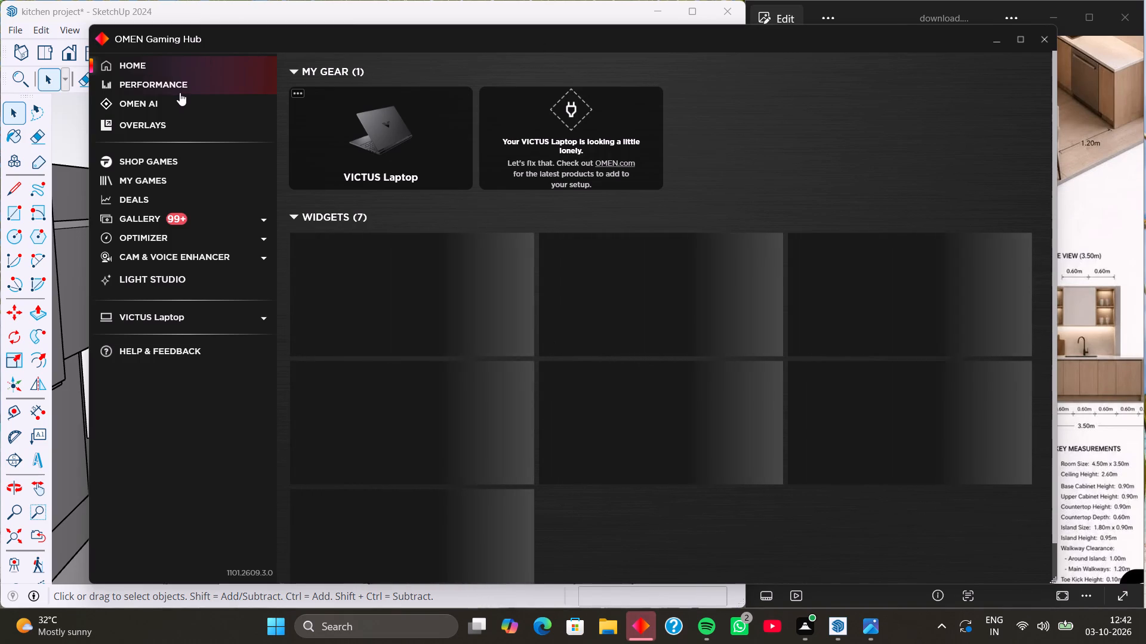
pyautogui.click(181, 89)
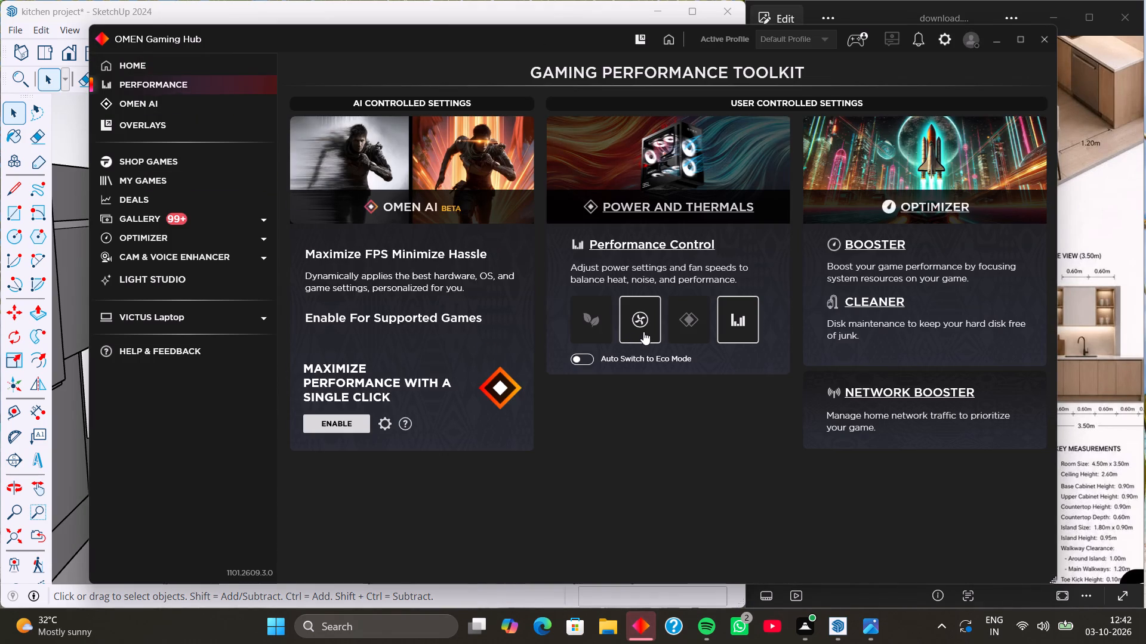
pyautogui.click(643, 332)
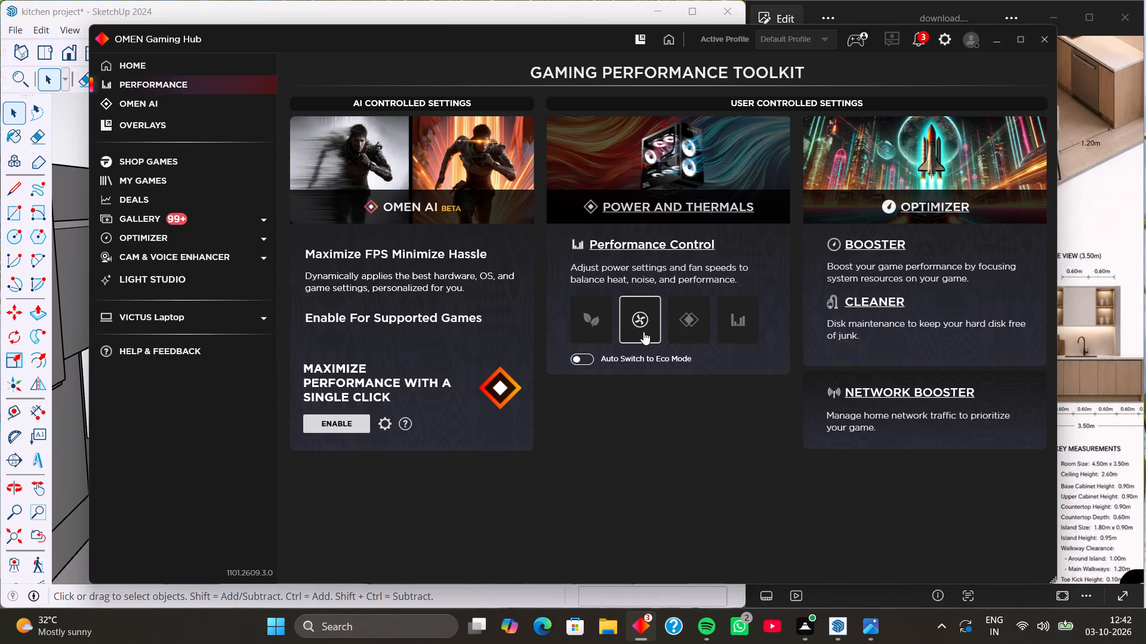
pyautogui.click(1046, 35)
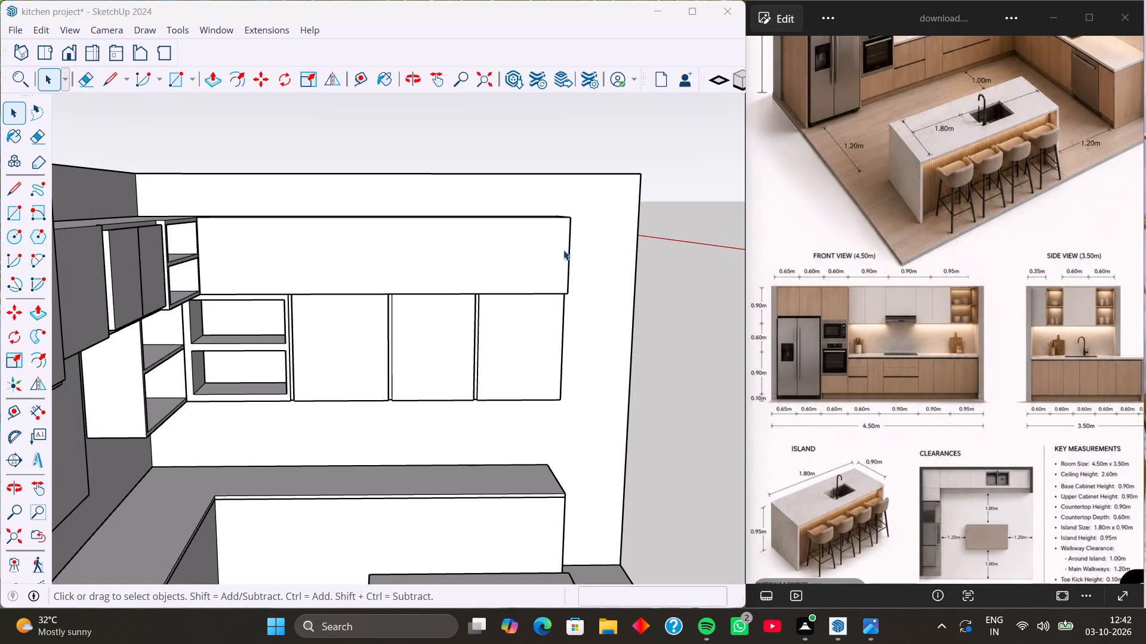
# Open the side wall's top cabinet for editing and copy its free-end vertical edge about 1' 11 1/2" along the front, near the first door gap.
pyautogui.click(563, 250)
pyautogui.doubleClick(504, 261)
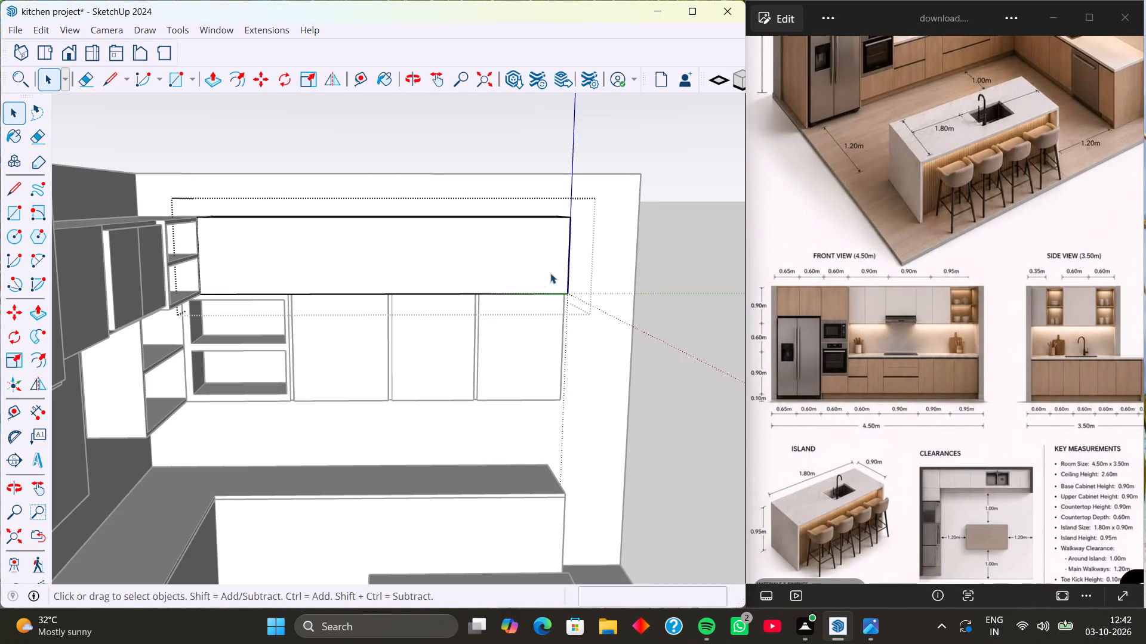
pyautogui.keyDown('shift'); pyautogui.moveTo(315, 271); pyautogui.dragTo(361, 284, button='middle'); pyautogui.keyUp('shift')
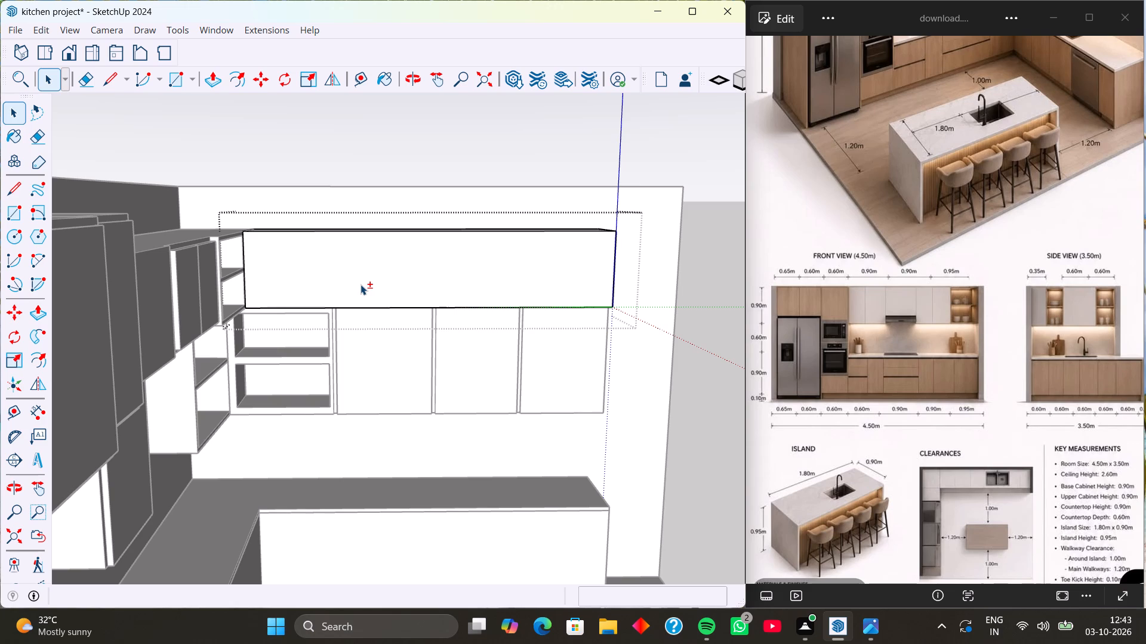
pyautogui.click(617, 255)
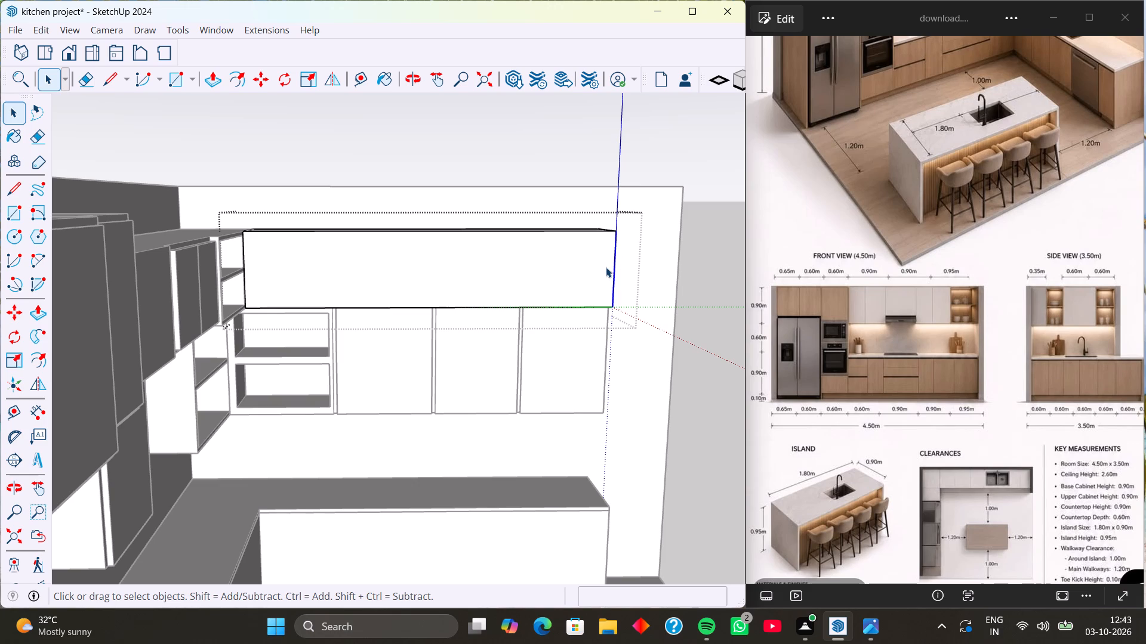
pyautogui.scroll(2, 629, 315)
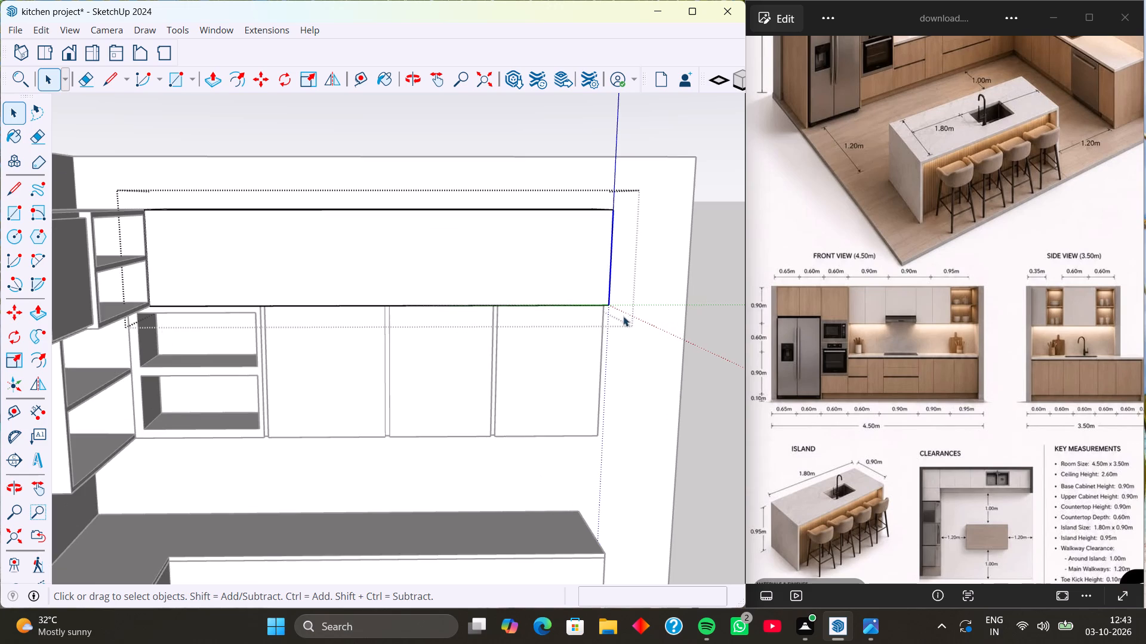
pyautogui.scroll(1, 615, 317)
pyautogui.moveTo(615, 317); pyautogui.dragTo(629, 298, button='middle')
pyautogui.scroll(4, 608, 301)
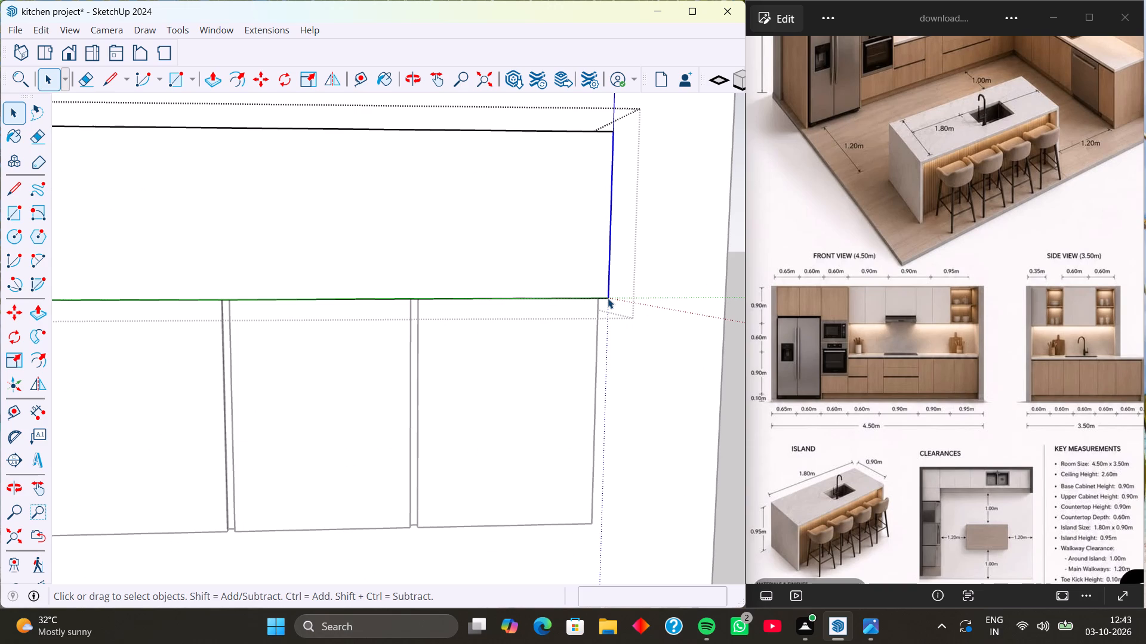
pyautogui.press('m')
pyautogui.click(608, 295)
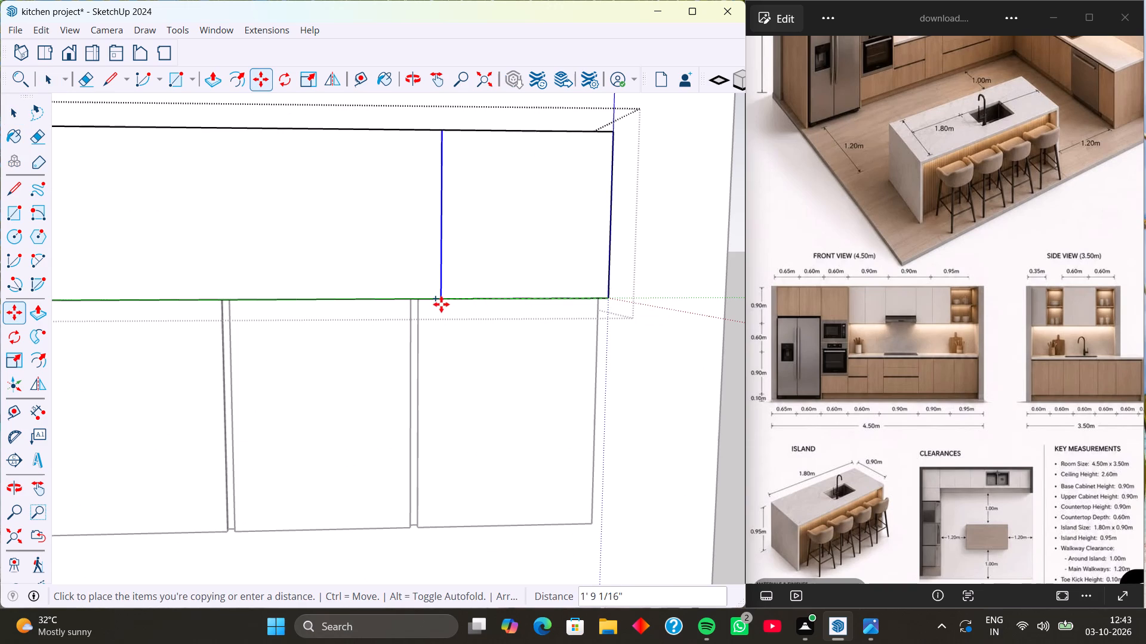
pyautogui.press('Right')
pyautogui.press('Left')
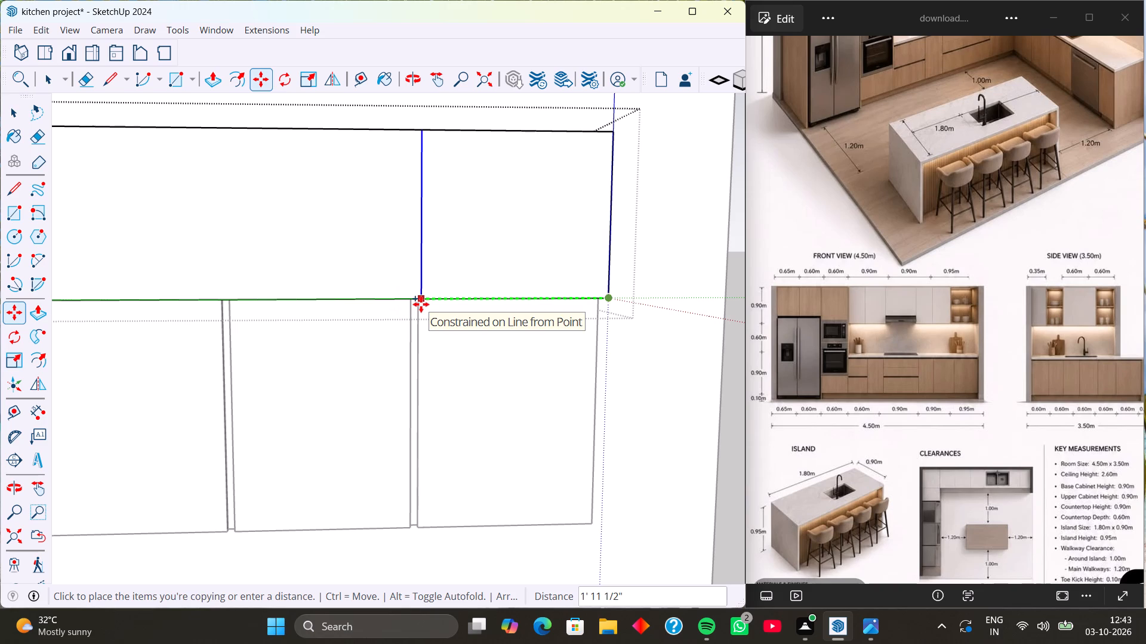
pyautogui.click(421, 304)
# Copy the new vertical line about 1' 11 7/8" further along the top cabinet front, aligned with the middle door gap's edge below.
pyautogui.click(422, 300)
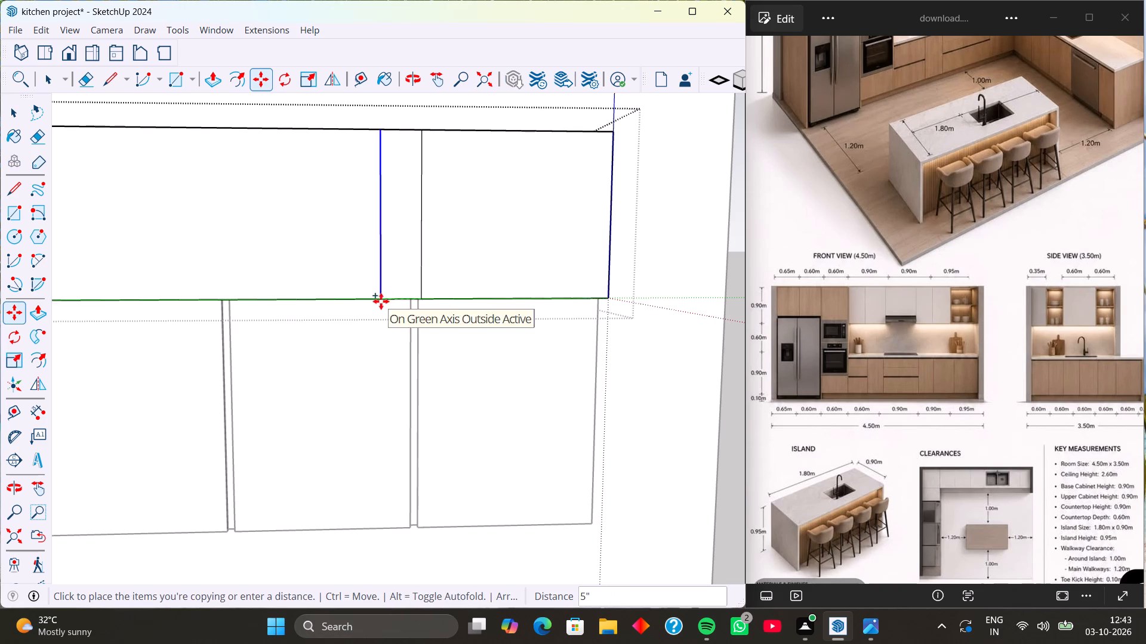
pyautogui.scroll(-2, 343, 304)
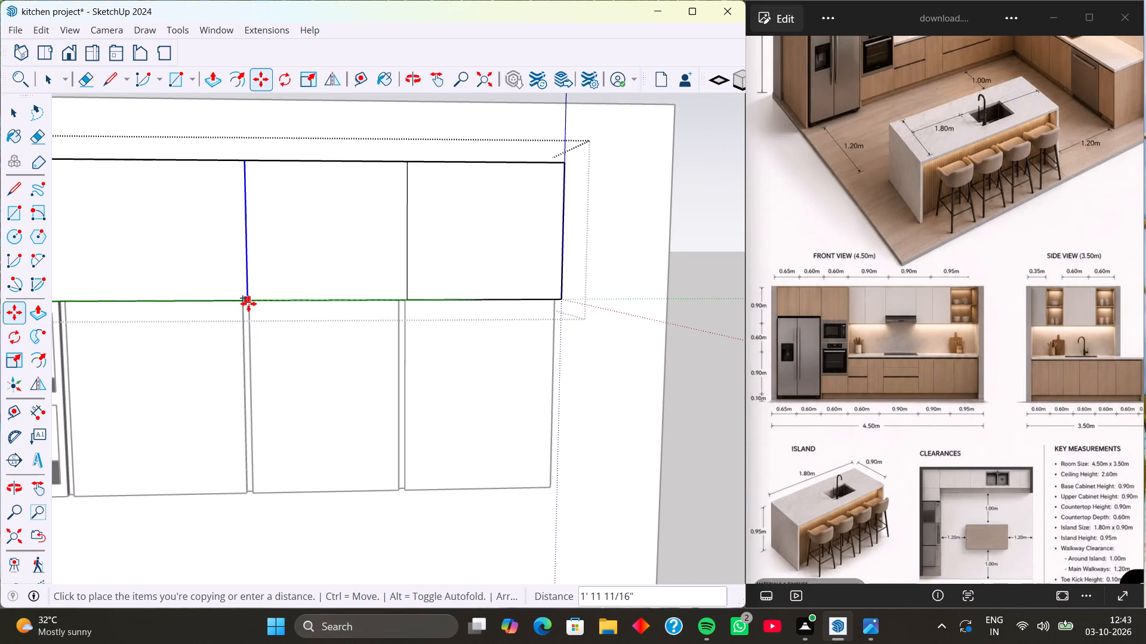
pyautogui.moveTo(248, 304); pyautogui.dragTo(278, 309, button='middle')
pyautogui.scroll(6, 261, 309)
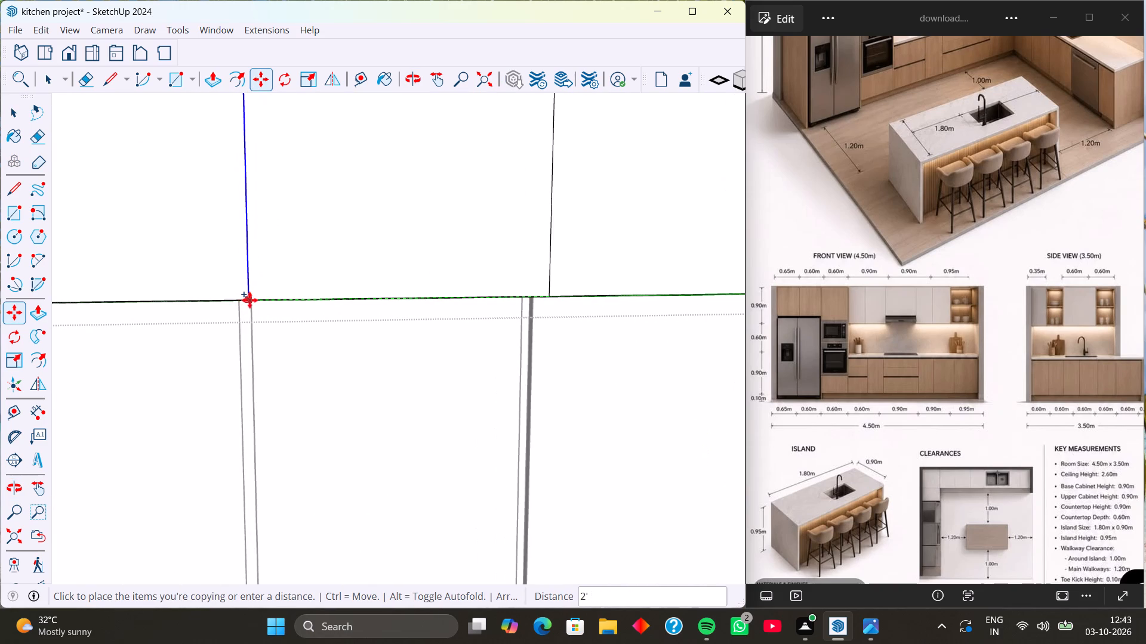
pyautogui.scroll(7, 249, 301)
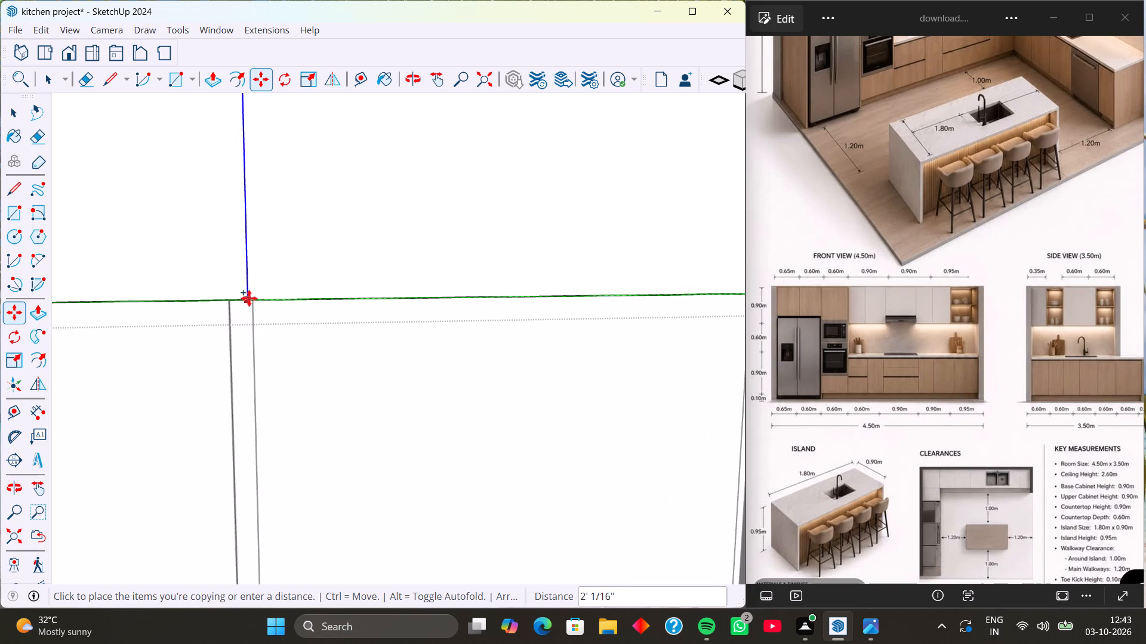
pyautogui.click(252, 299)
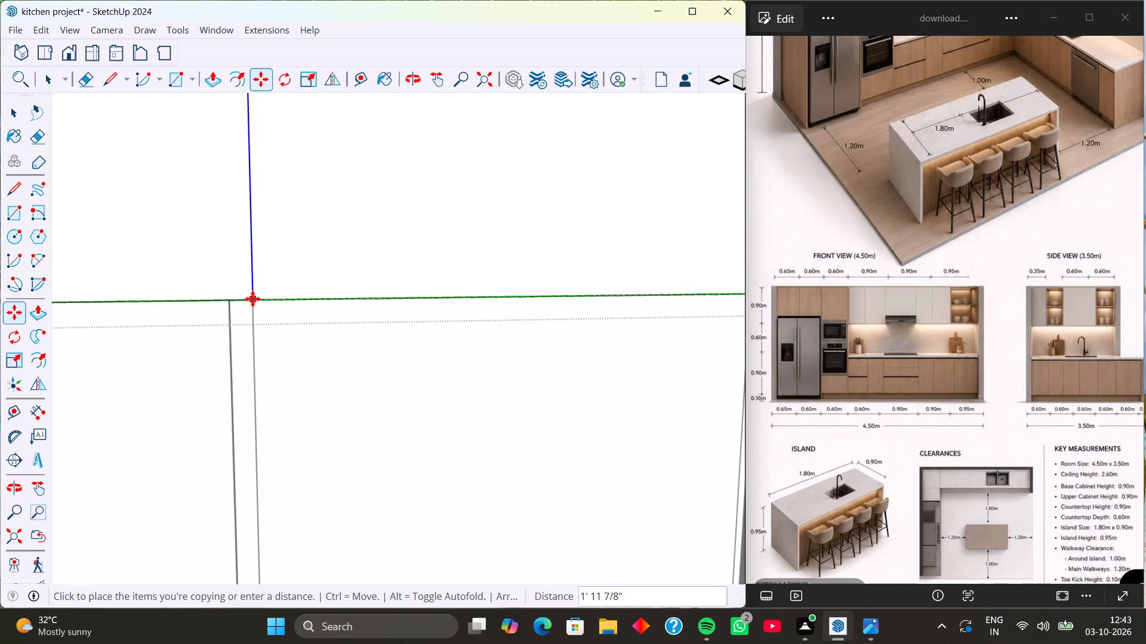
# Copy the second dividing line about 2' 3 13/16" further, aligned with the edge of the door beside the open niches.
pyautogui.click(253, 299)
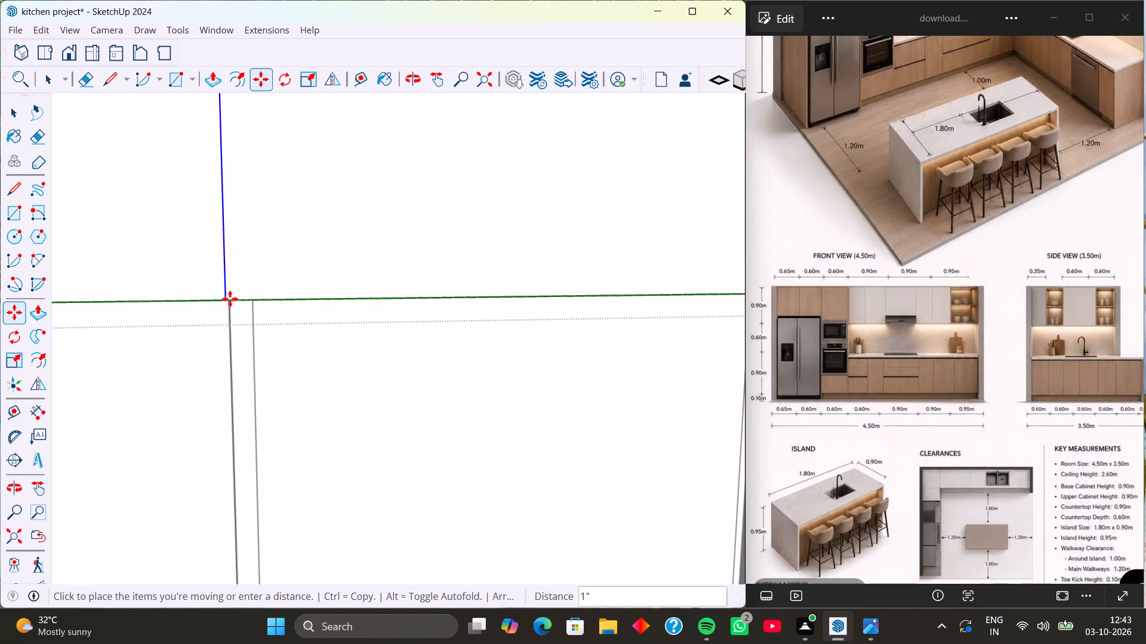
pyautogui.scroll(-4, 205, 304)
pyautogui.keyDown('shift'); pyautogui.moveTo(181, 293); pyautogui.dragTo(495, 345, button='middle'); pyautogui.keyUp('shift')
pyautogui.scroll(-5, 303, 379)
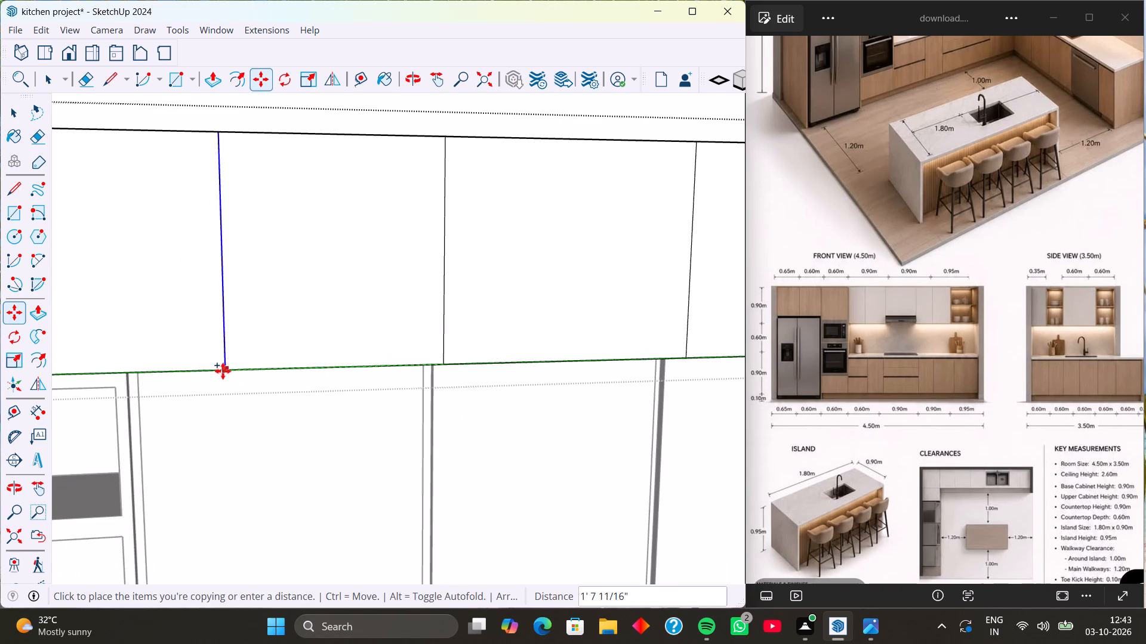
pyautogui.keyDown('shift'); pyautogui.moveTo(218, 362); pyautogui.dragTo(399, 358, button='middle'); pyautogui.keyUp('shift')
pyautogui.scroll(3, 317, 370)
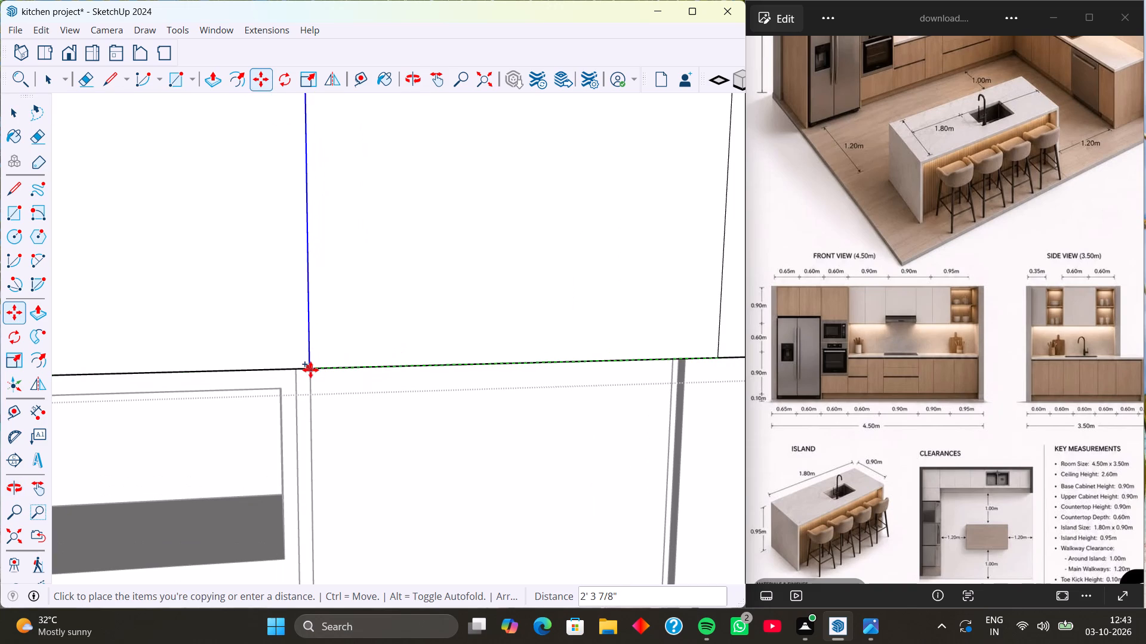
pyautogui.scroll(8, 310, 370)
pyautogui.click(310, 367)
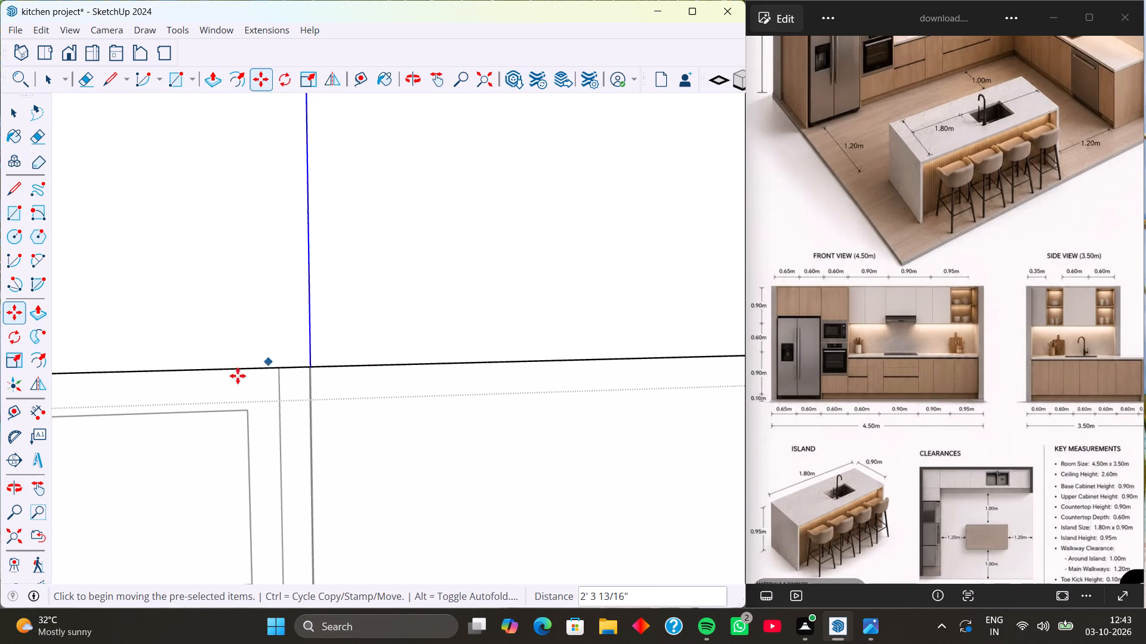
# Copy all three vertical dividing lines on the top cabinet front towards the niche end, trying 2 mm and settling on 3 mm.
pyautogui.scroll(-19, 227, 379)
pyautogui.moveTo(363, 335); pyautogui.dragTo(317, 342, button='middle')
pyautogui.scroll(-3, 353, 339)
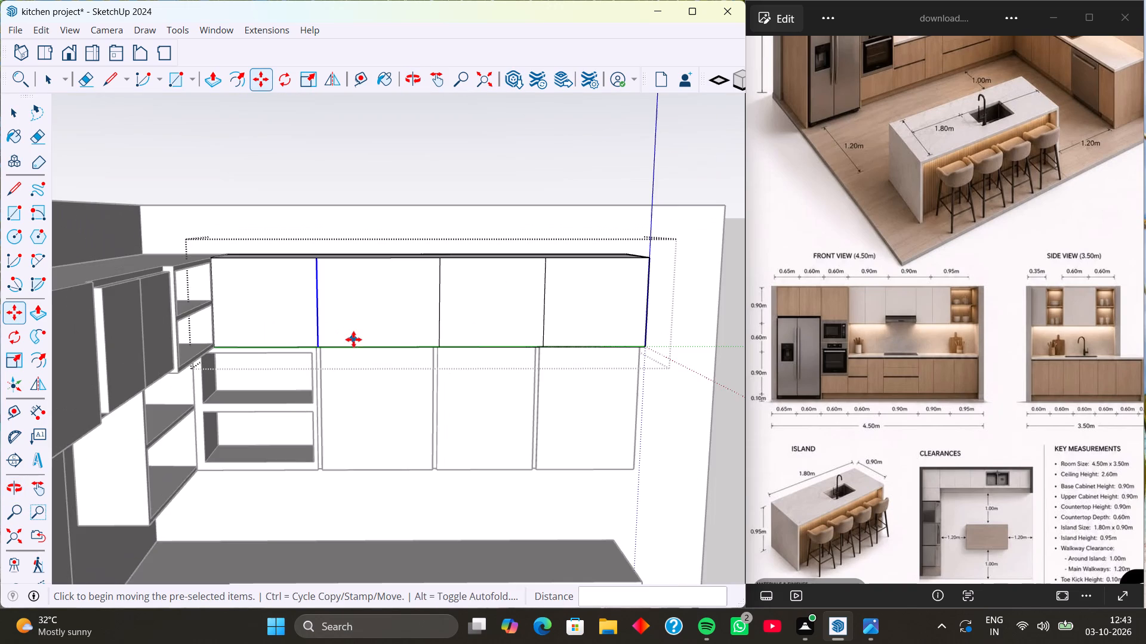
pyautogui.moveTo(356, 338); pyautogui.dragTo(322, 343, button='middle')
pyautogui.moveTo(327, 347); pyautogui.dragTo(295, 351, button='middle')
pyautogui.moveTo(344, 345); pyautogui.dragTo(366, 341, button='middle')
pyautogui.scroll(2, 366, 341)
pyautogui.press('space')
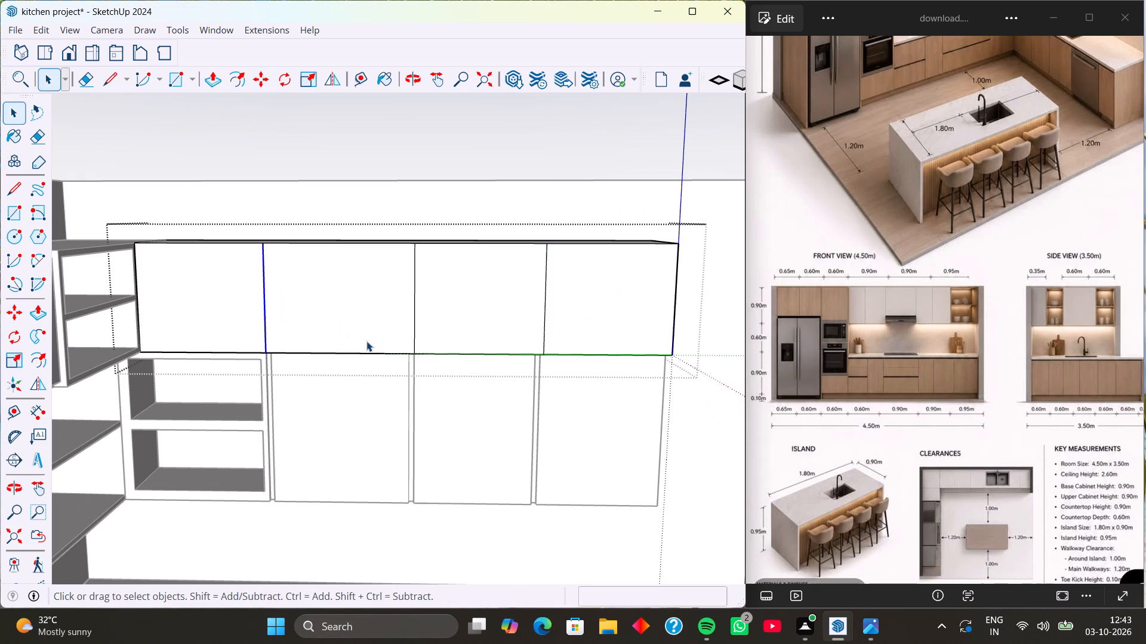
pyautogui.keyDown('shift'); pyautogui.click(415, 306); pyautogui.keyUp('shift')
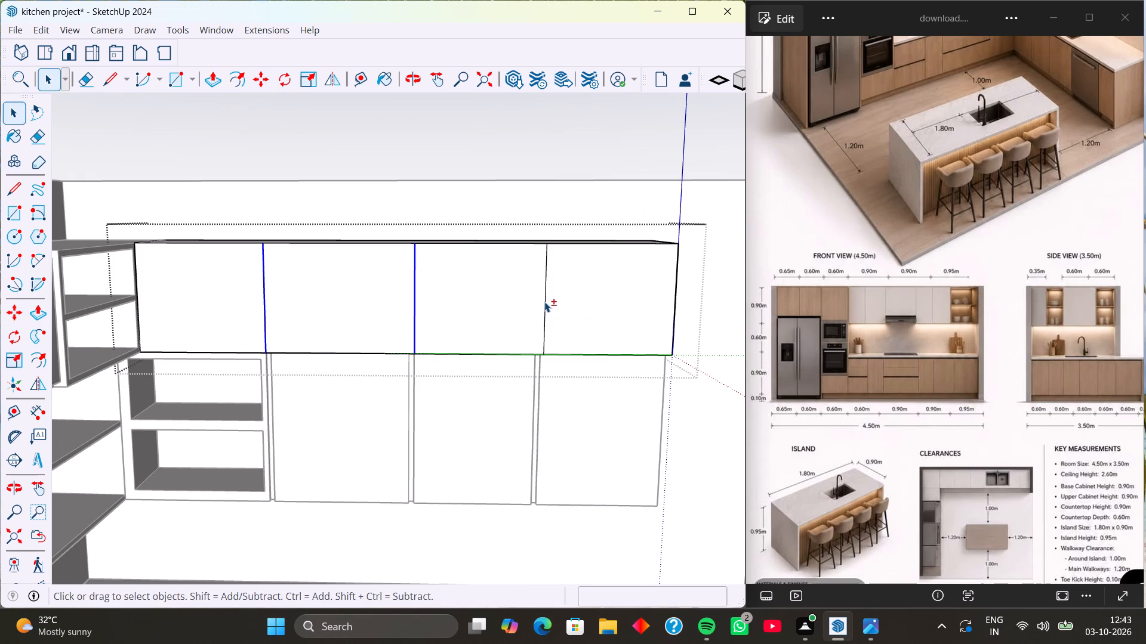
pyautogui.keyDown('shift'); pyautogui.click(544, 302); pyautogui.keyUp('shift')
pyautogui.press('m')
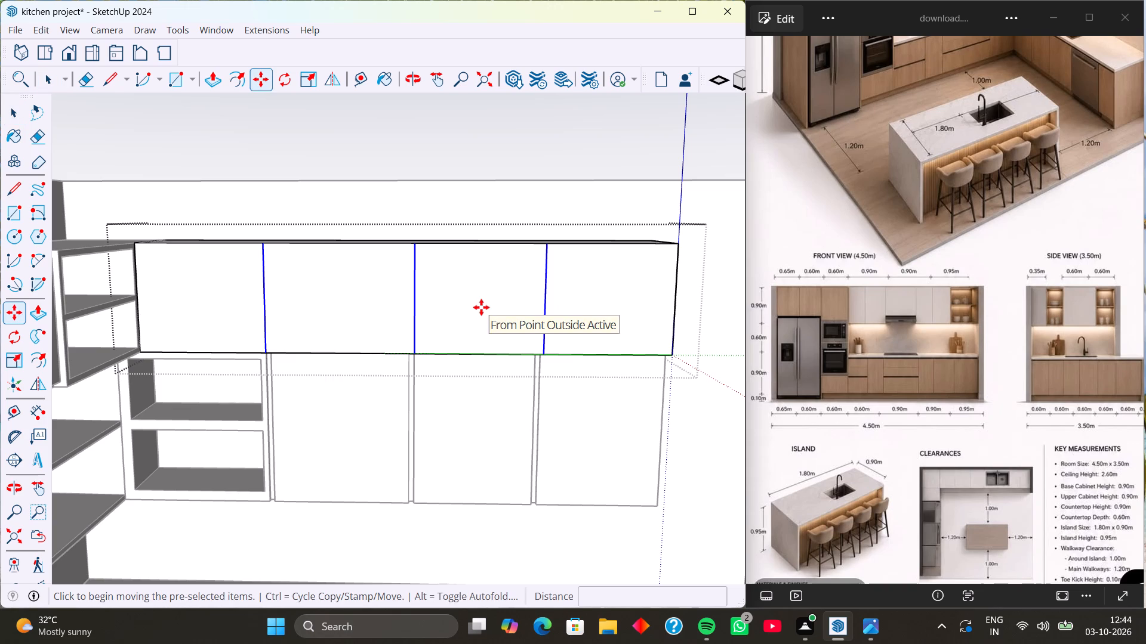
pyautogui.click(546, 244)
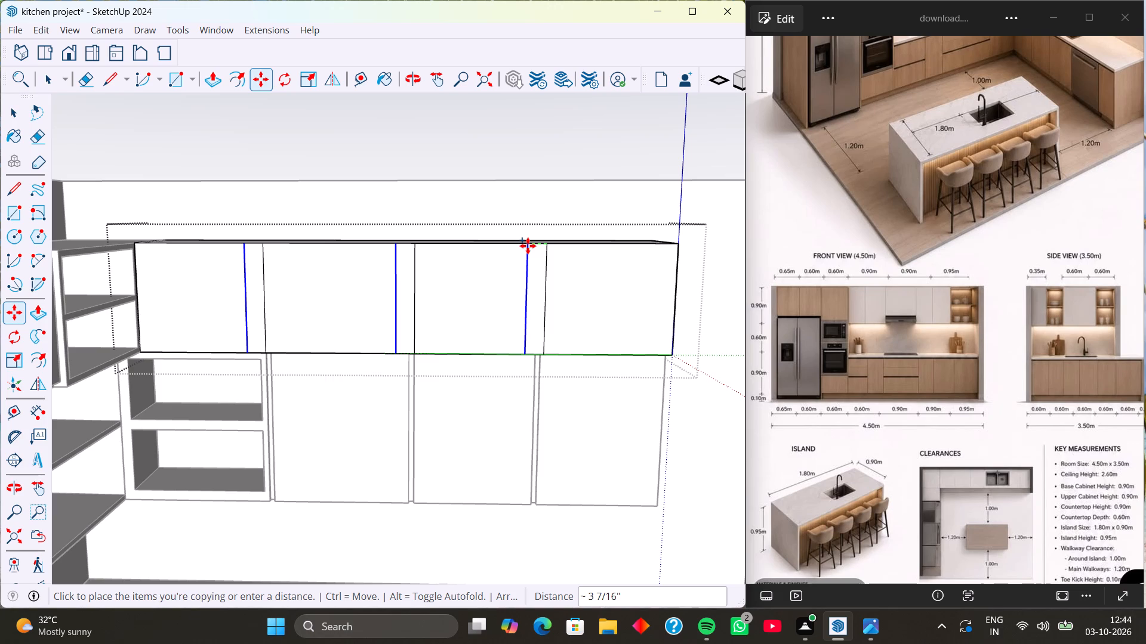
pyautogui.press('2')
pyautogui.write('mm')
pyautogui.press('Return')
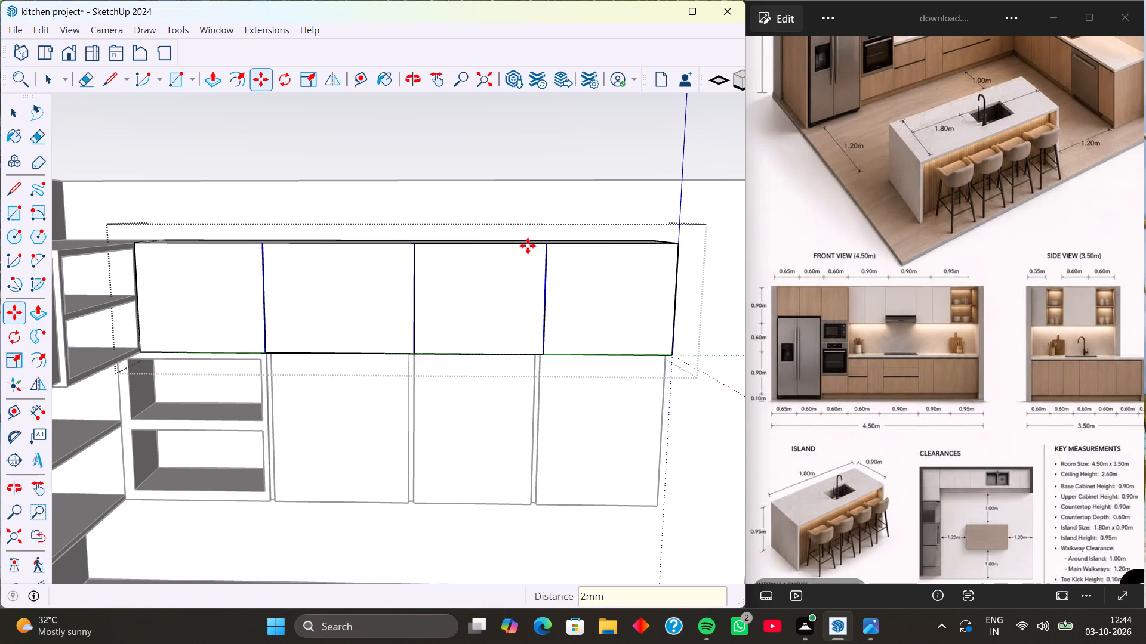
pyautogui.press('3')
pyautogui.write('mm')
pyautogui.press('Return')
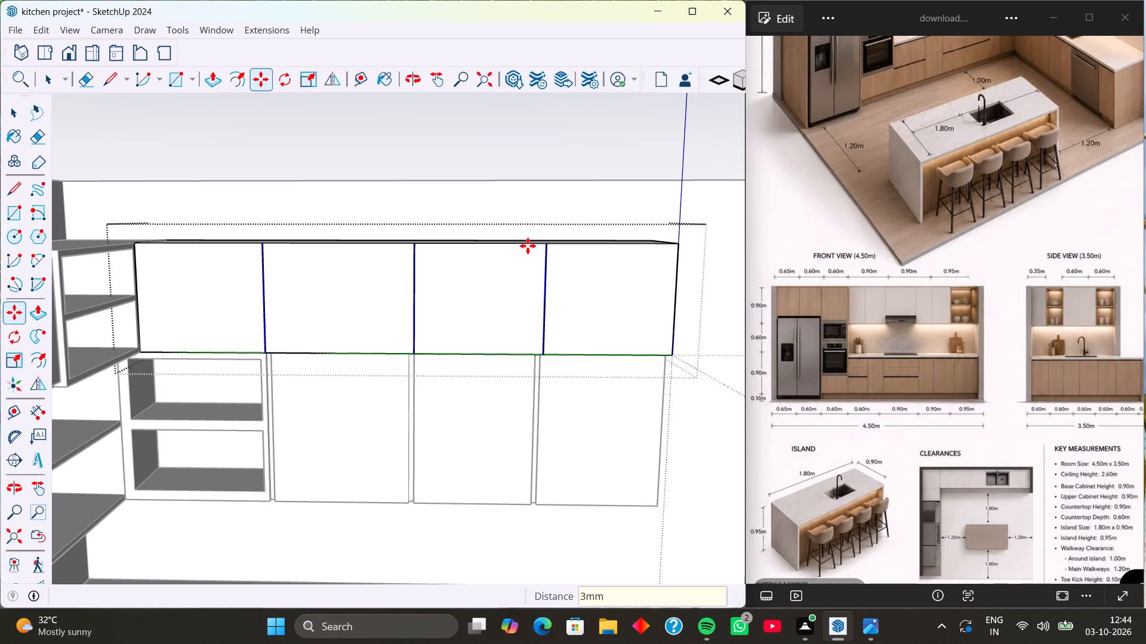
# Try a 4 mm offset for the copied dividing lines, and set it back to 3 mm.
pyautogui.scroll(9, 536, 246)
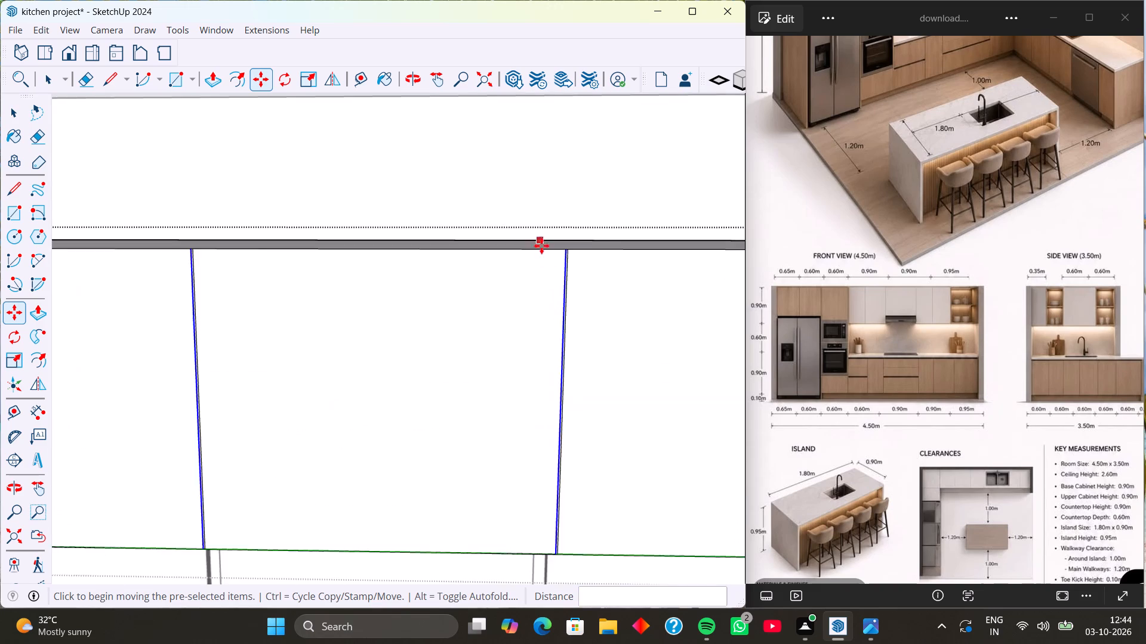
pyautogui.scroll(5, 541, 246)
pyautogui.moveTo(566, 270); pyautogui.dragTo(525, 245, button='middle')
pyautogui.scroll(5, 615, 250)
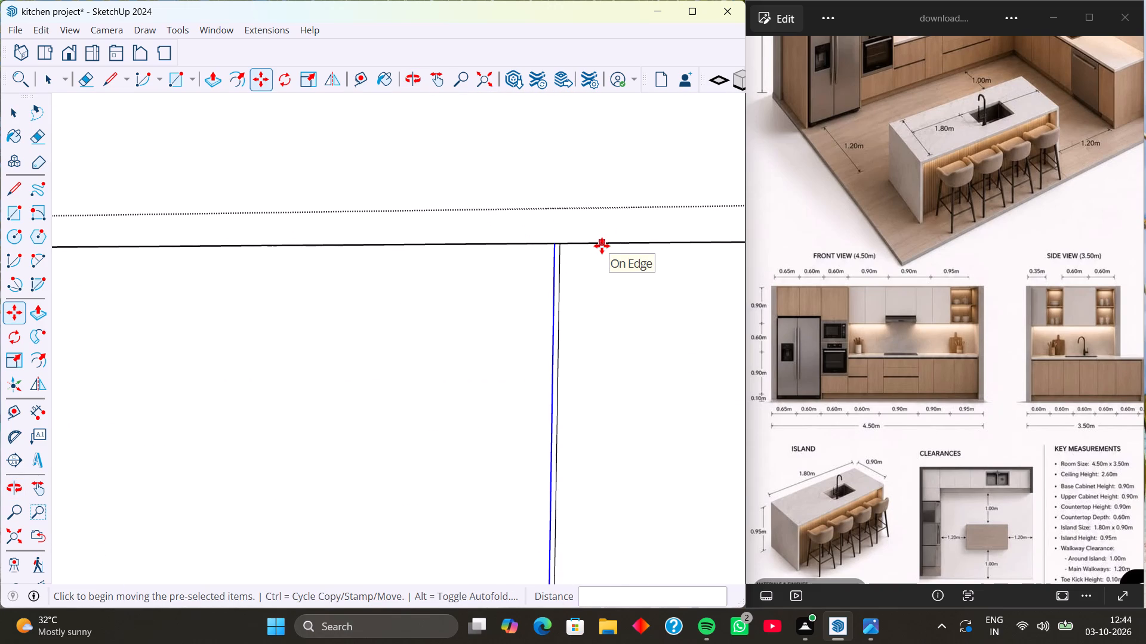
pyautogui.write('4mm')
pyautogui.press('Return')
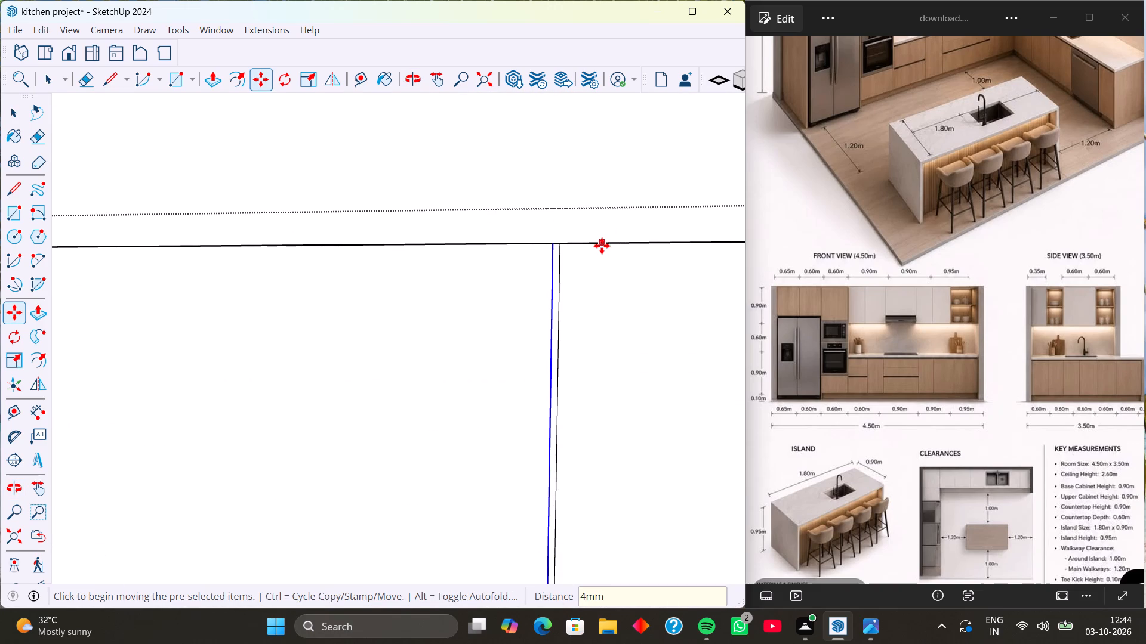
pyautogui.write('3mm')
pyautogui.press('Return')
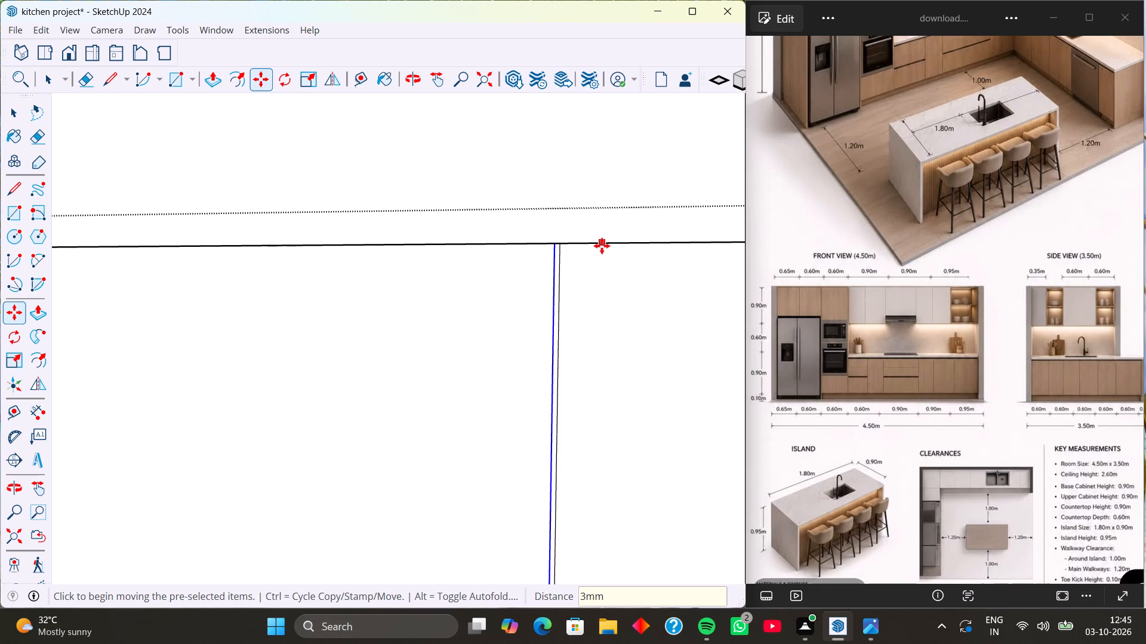
# Copy the three offset lines 6 mm towards the cabinet's free end, across the original dividing lines.
pyautogui.scroll(5, 557, 256)
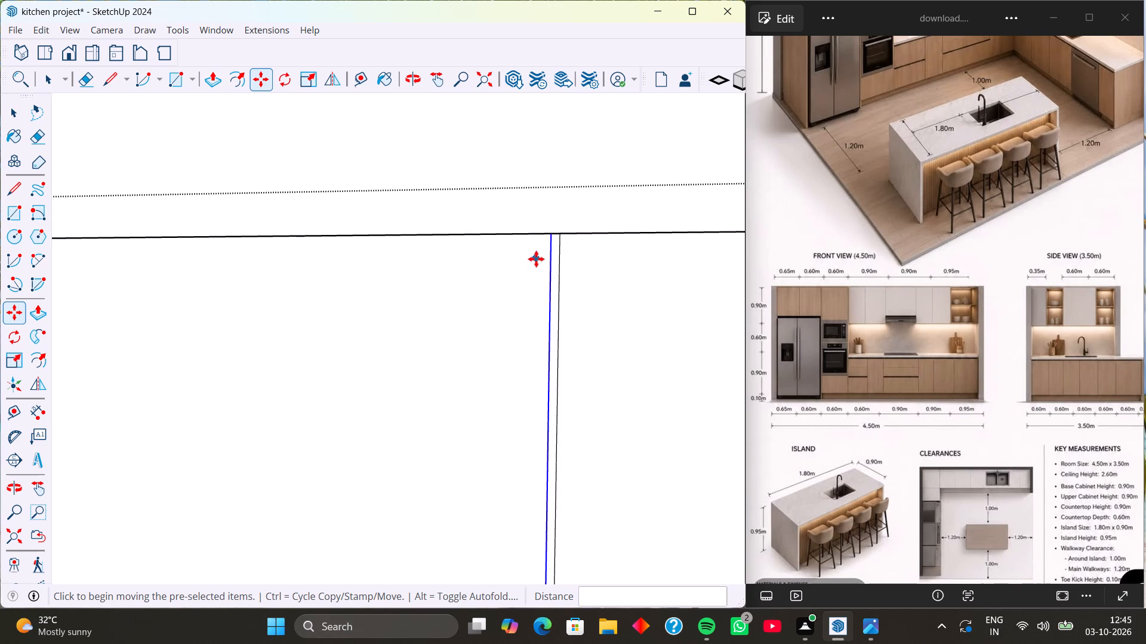
pyautogui.scroll(3, 515, 239)
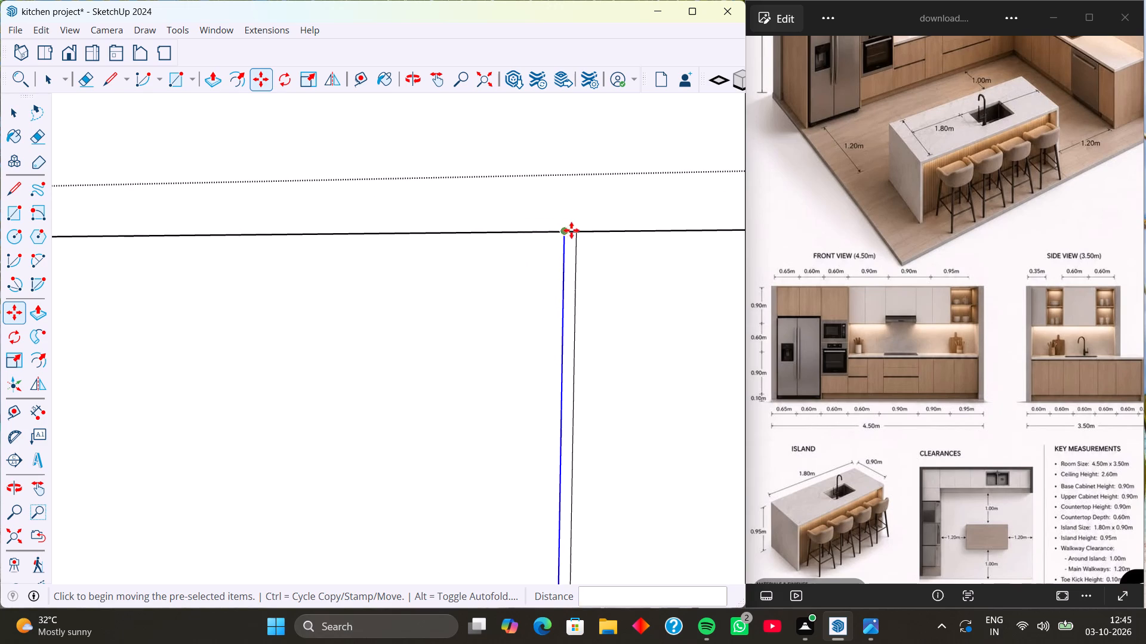
pyautogui.click(564, 230)
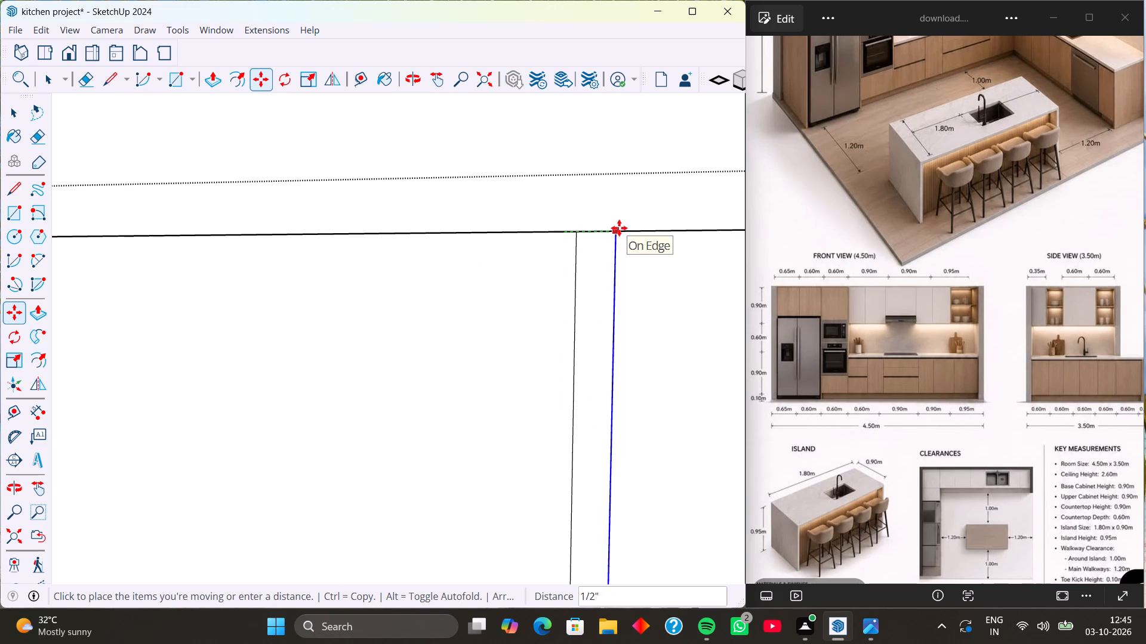
pyautogui.press('6')
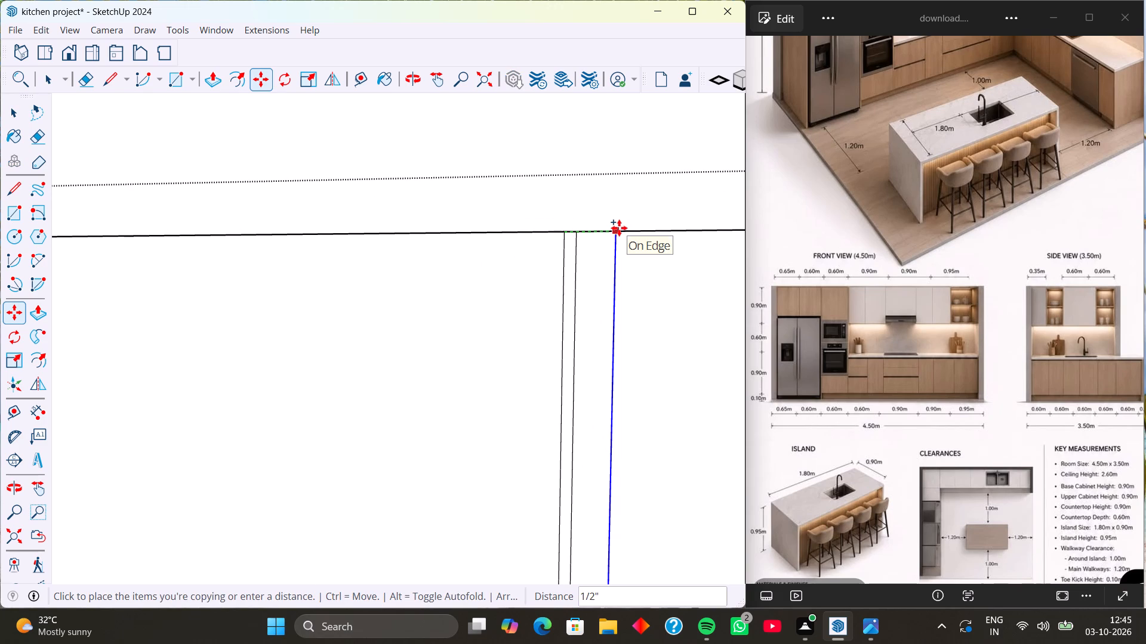
pyautogui.write('mm')
pyautogui.press('Return')
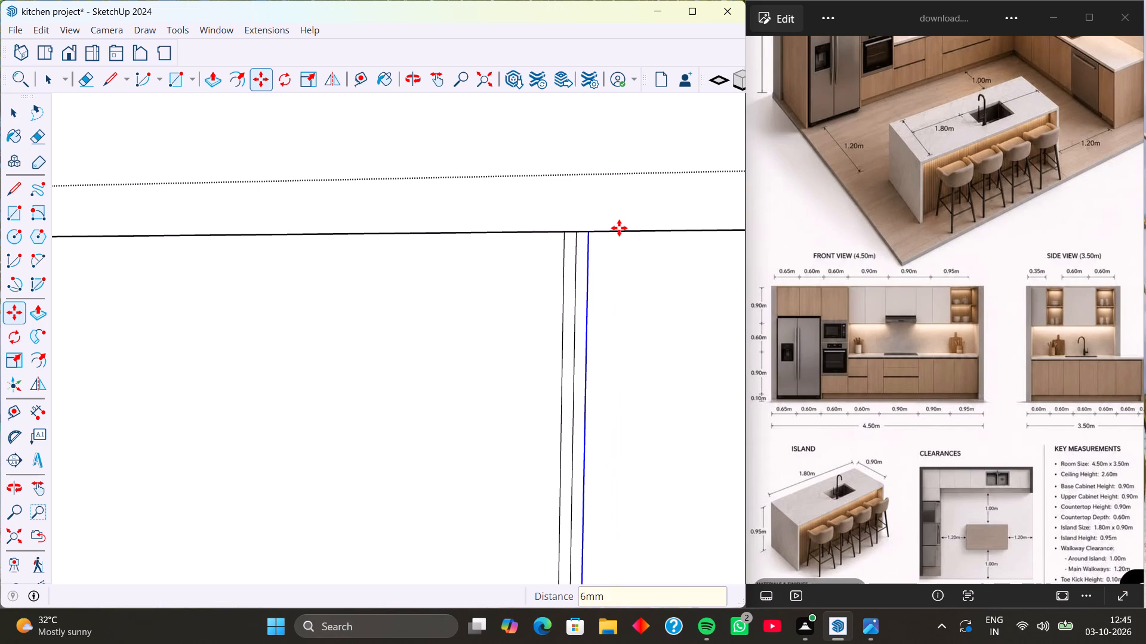
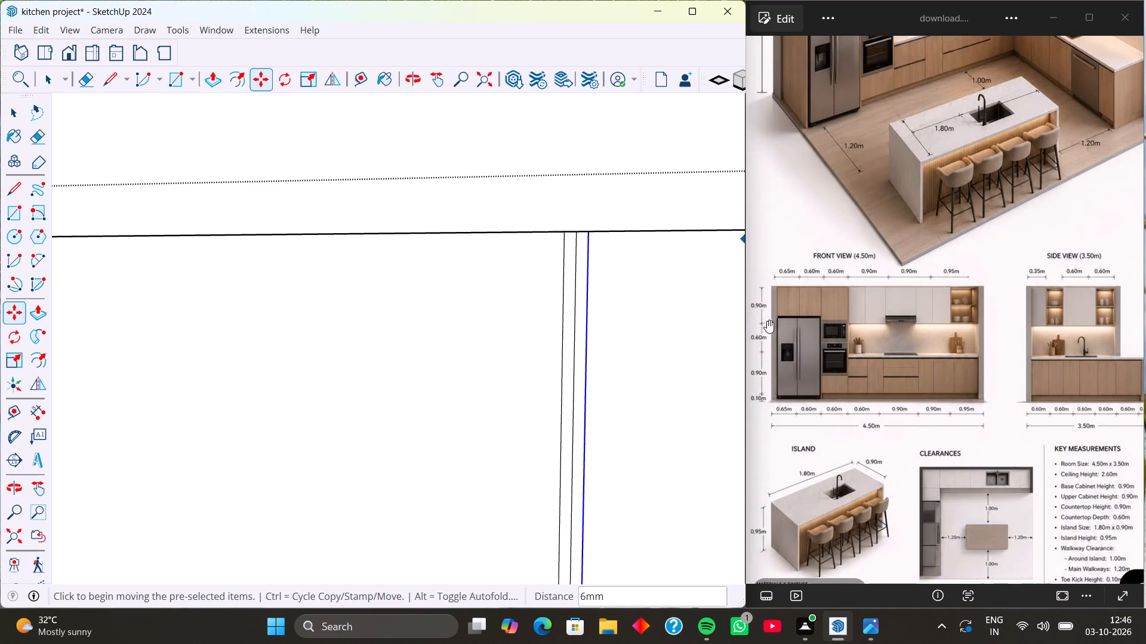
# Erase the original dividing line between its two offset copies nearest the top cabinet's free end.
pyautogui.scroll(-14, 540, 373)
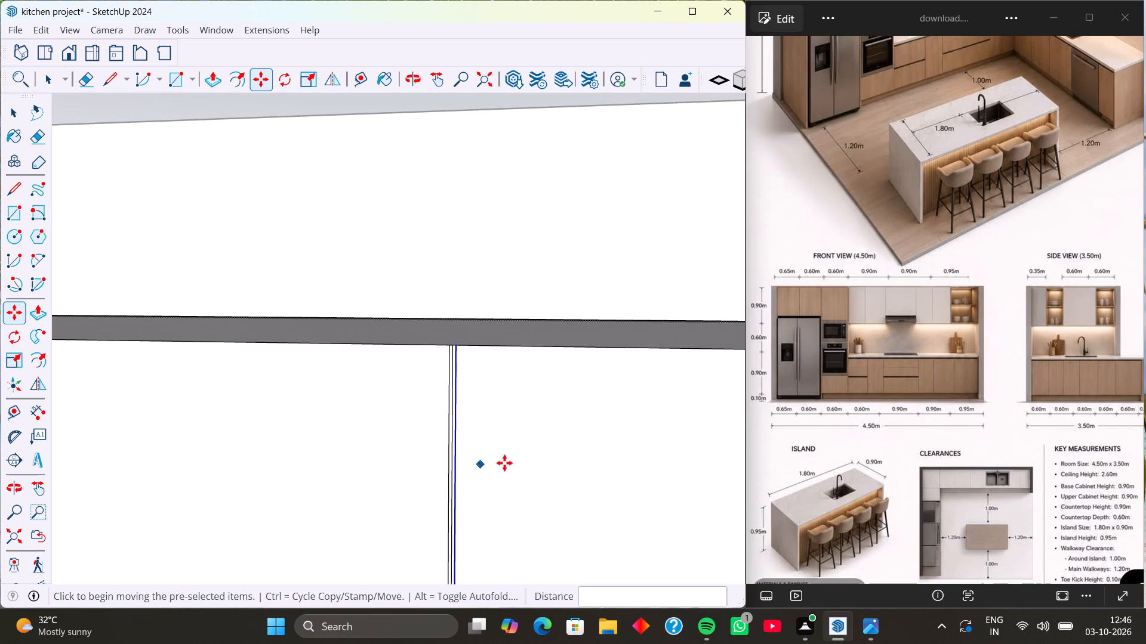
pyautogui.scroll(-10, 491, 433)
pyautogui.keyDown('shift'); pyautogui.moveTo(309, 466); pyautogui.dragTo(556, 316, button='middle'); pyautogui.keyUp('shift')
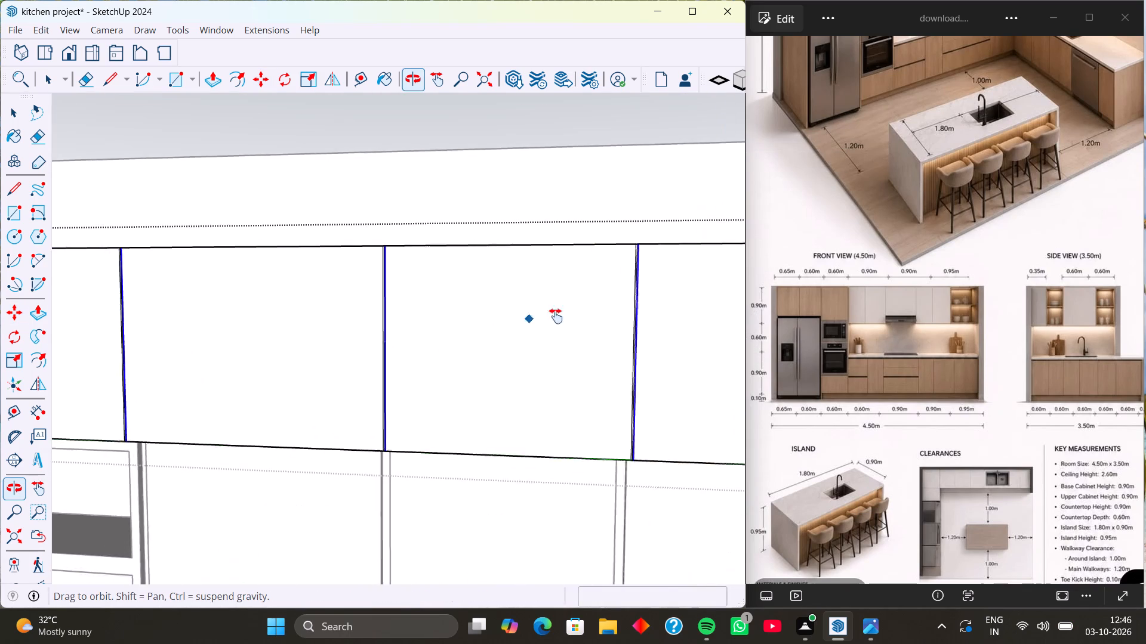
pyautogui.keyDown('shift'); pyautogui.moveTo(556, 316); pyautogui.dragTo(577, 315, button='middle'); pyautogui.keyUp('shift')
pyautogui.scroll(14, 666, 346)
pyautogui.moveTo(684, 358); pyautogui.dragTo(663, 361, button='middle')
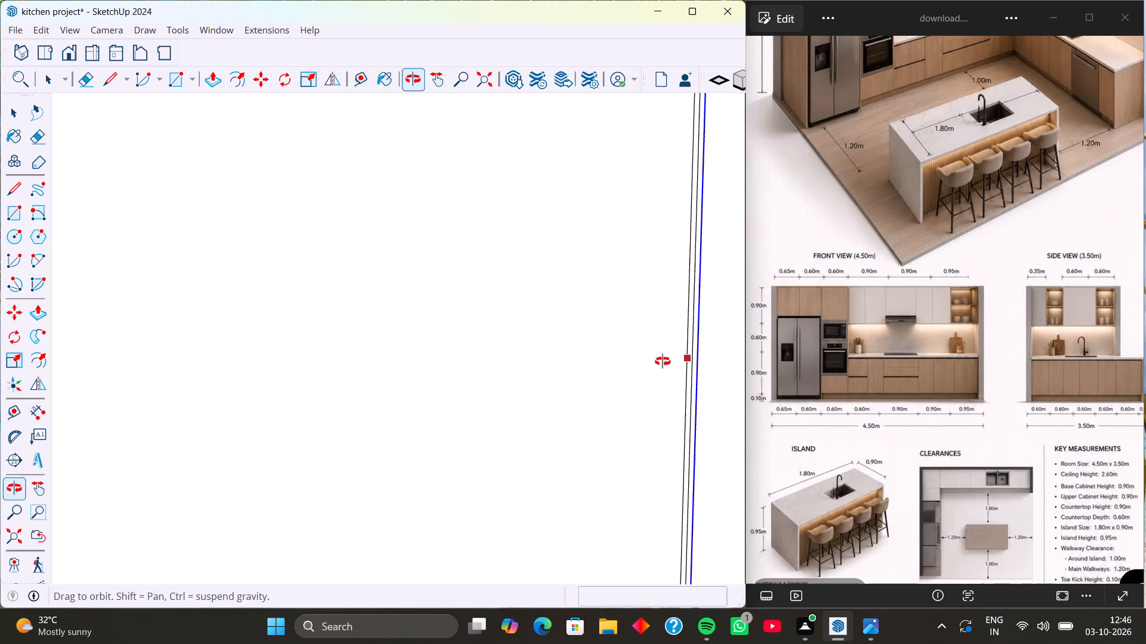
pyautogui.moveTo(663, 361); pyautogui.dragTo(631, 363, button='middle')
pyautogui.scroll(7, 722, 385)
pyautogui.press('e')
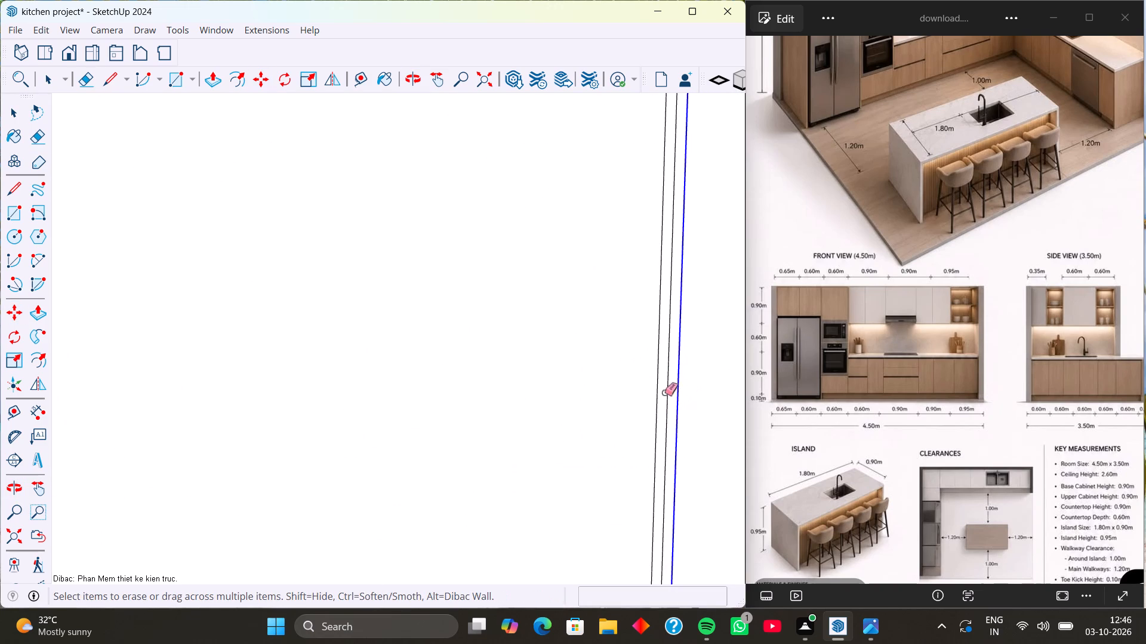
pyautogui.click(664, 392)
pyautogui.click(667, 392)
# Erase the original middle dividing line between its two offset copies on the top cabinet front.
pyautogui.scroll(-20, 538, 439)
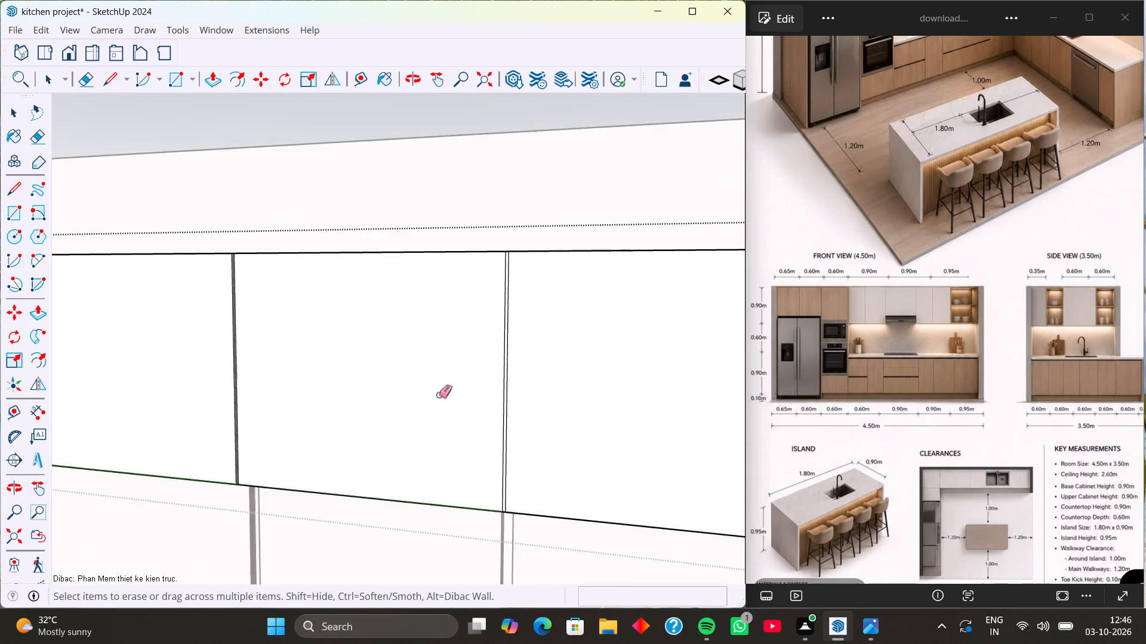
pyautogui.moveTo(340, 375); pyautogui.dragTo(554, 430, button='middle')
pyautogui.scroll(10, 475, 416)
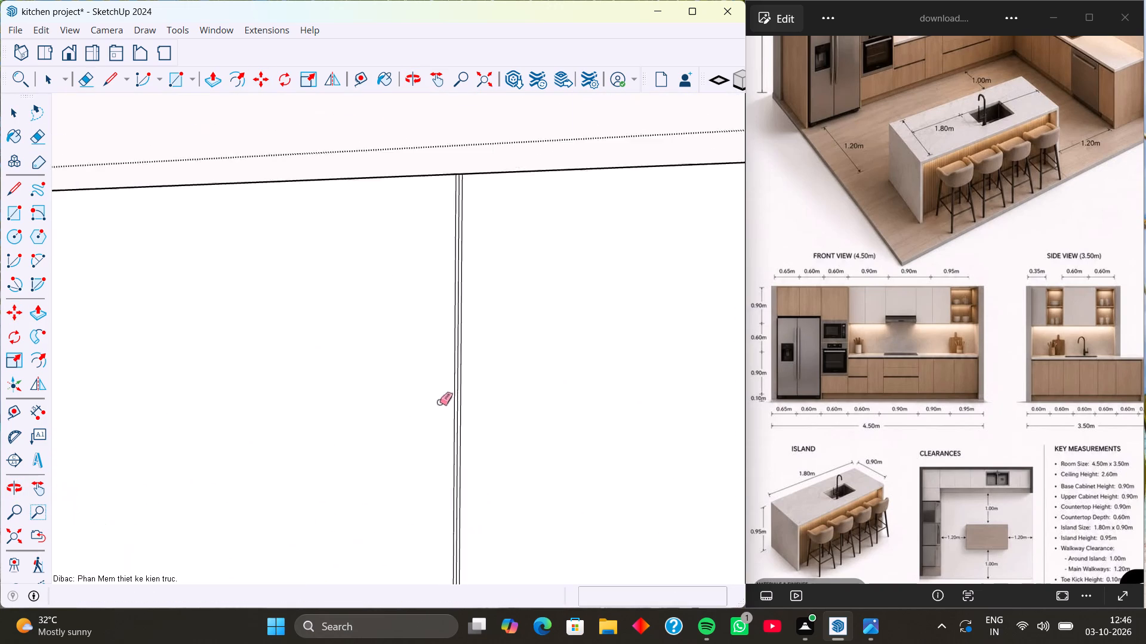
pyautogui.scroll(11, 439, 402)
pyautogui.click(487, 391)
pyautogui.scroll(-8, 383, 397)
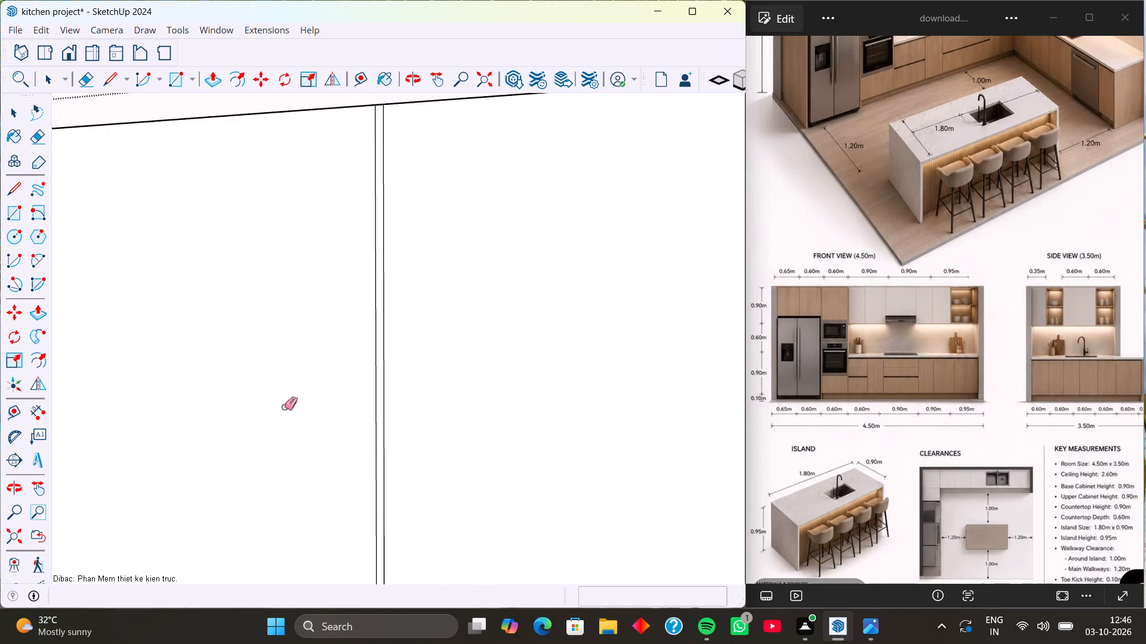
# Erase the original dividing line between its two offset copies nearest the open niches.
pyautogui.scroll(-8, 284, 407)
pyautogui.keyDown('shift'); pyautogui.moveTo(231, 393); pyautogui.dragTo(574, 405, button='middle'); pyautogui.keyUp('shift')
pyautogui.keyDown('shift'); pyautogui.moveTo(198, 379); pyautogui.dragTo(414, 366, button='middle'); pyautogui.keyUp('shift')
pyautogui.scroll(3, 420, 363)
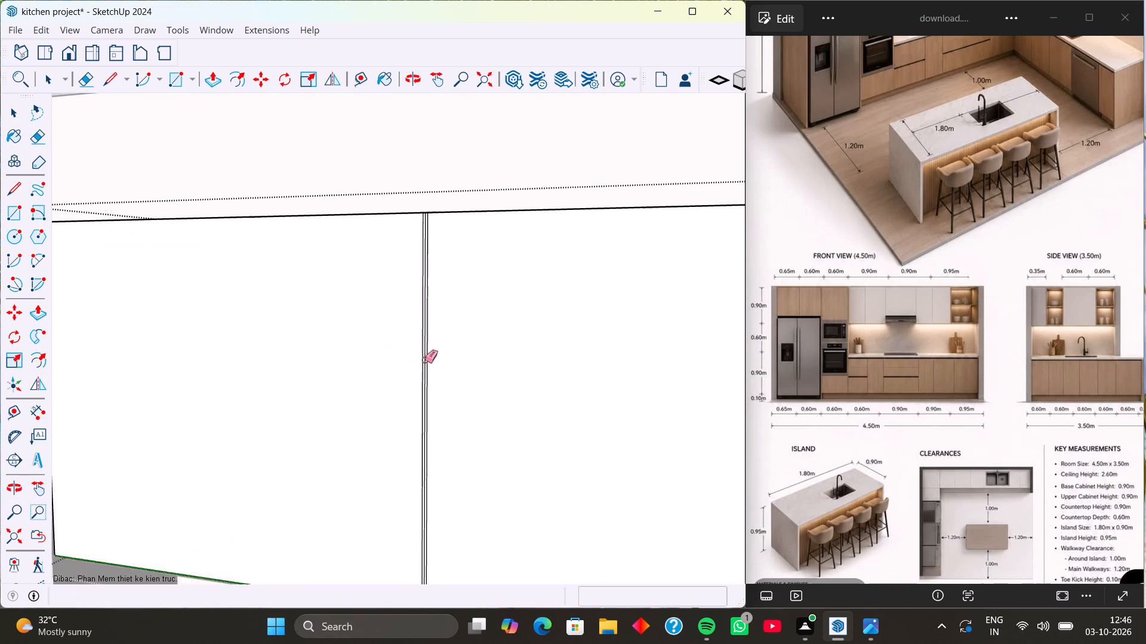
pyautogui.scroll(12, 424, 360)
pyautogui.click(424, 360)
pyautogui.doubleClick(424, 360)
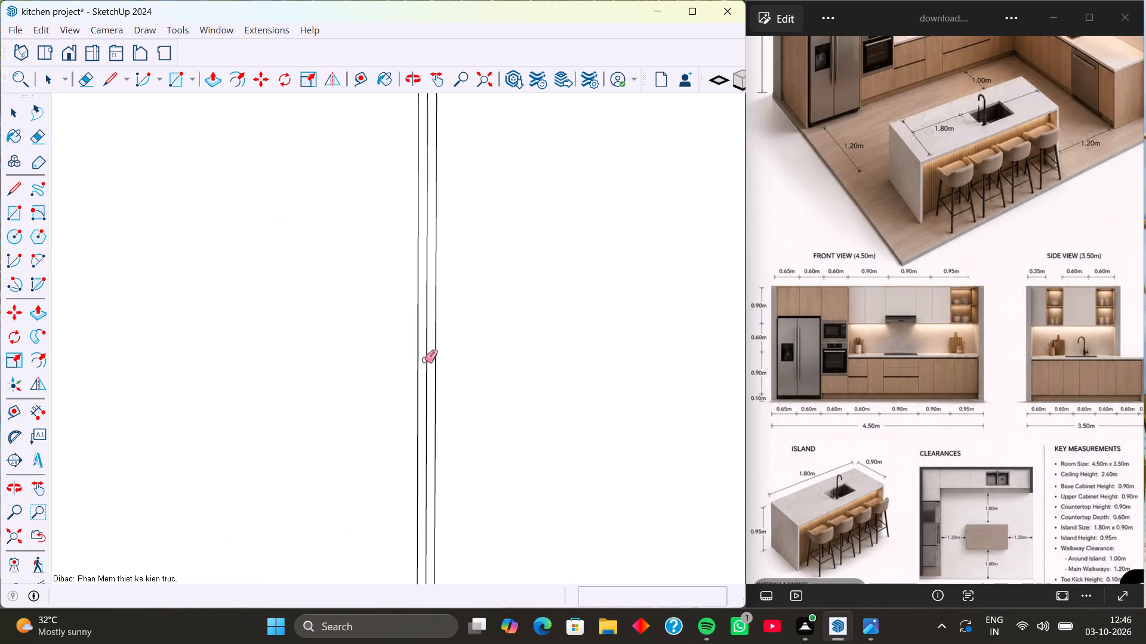
# Undo the dividing line erasures and the offset copies, back to three single dividing lines on the top cabinet front.
pyautogui.scroll(-15, 345, 369)
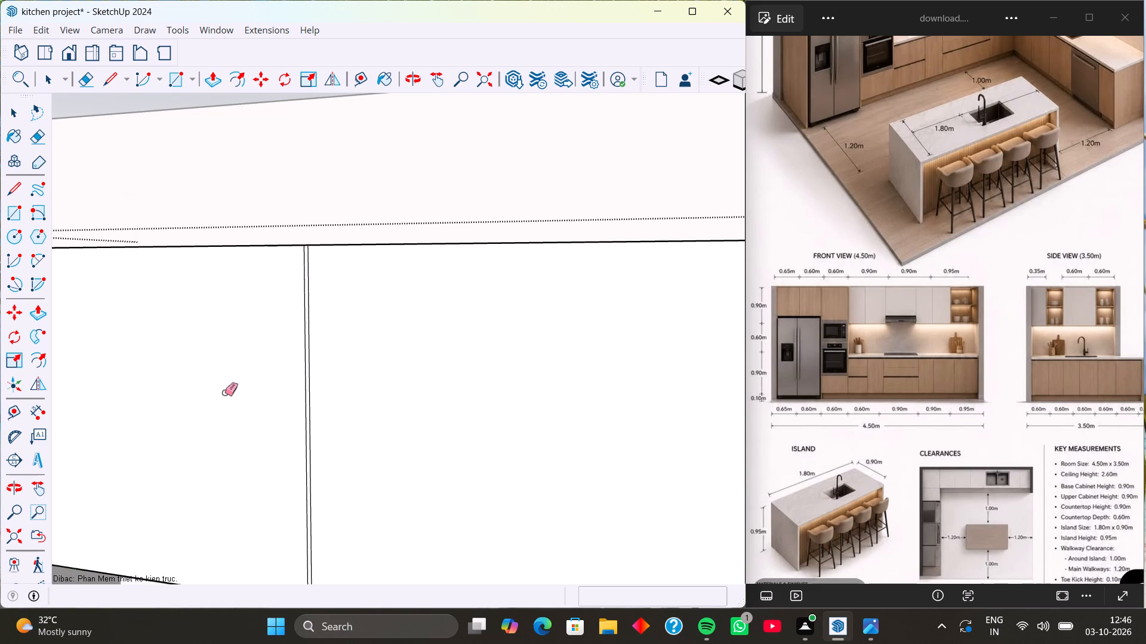
pyautogui.scroll(-9, 383, 387)
pyautogui.moveTo(358, 419); pyautogui.dragTo(451, 404, button='middle')
pyautogui.scroll(-3, 449, 391)
pyautogui.hotkey('ctrl', 'z')
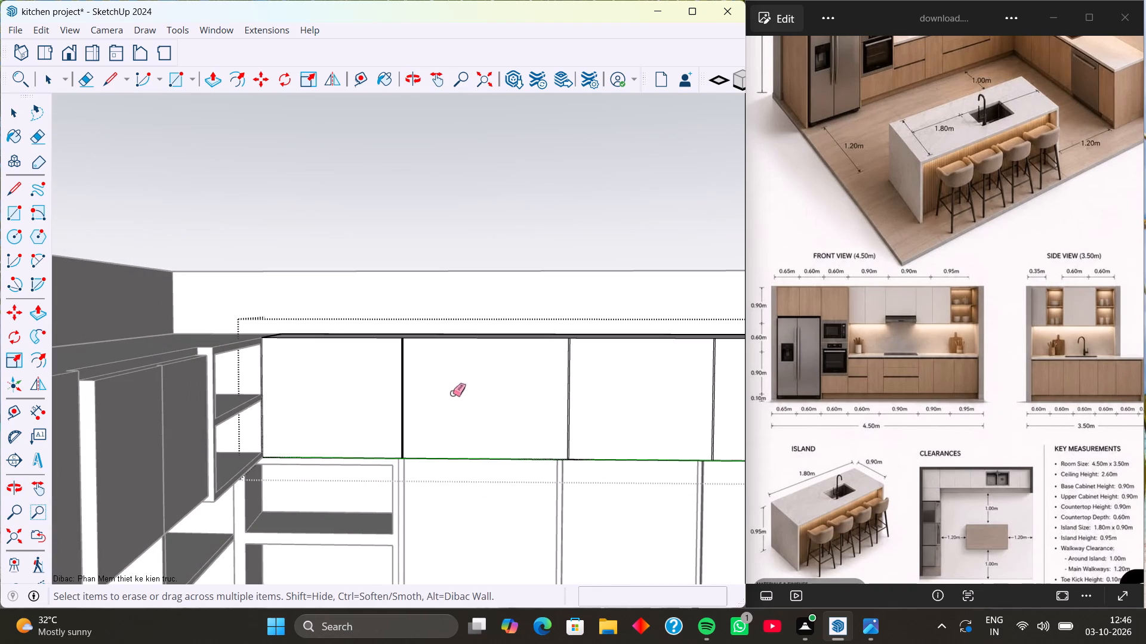
pyautogui.hotkey('ctrl', 'z')
pyautogui.hotkey('ctrl', 'z')
pyautogui.hotkey('ctrl', 'z')
pyautogui.hotkey('ctrl', 'z')
pyautogui.hotkey('ctrl', 'z')
pyautogui.hotkey('ctrl', 'z')
pyautogui.hotkey('ctrl', 'z')
pyautogui.hotkey('ctrl', 'z')
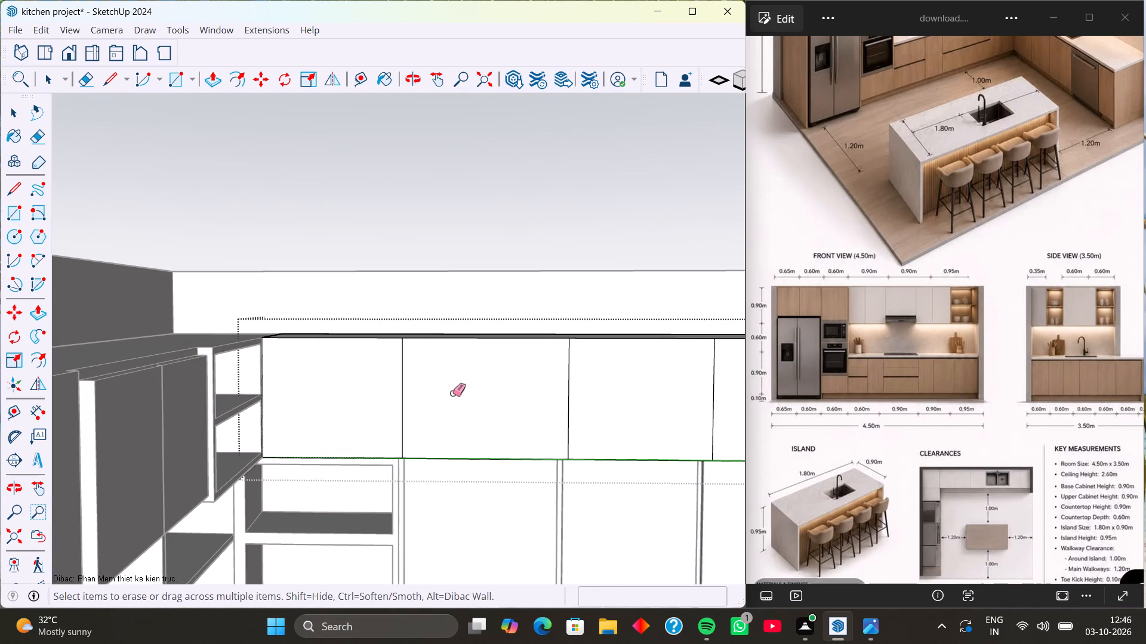
# Copy the dividing line nearest the top cabinet's free end about 11 3/4" towards that end, halving the last door.
pyautogui.scroll(-4, 457, 374)
pyautogui.moveTo(608, 392); pyautogui.dragTo(475, 383, button='middle')
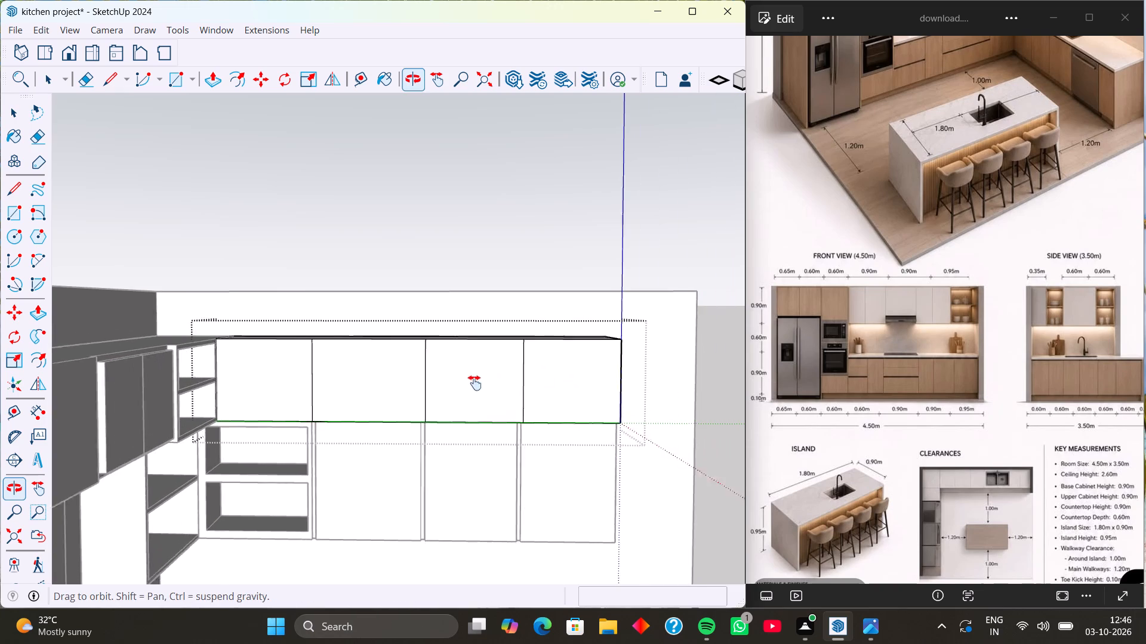
pyautogui.moveTo(475, 383); pyautogui.dragTo(451, 382, button='middle')
pyautogui.press('space')
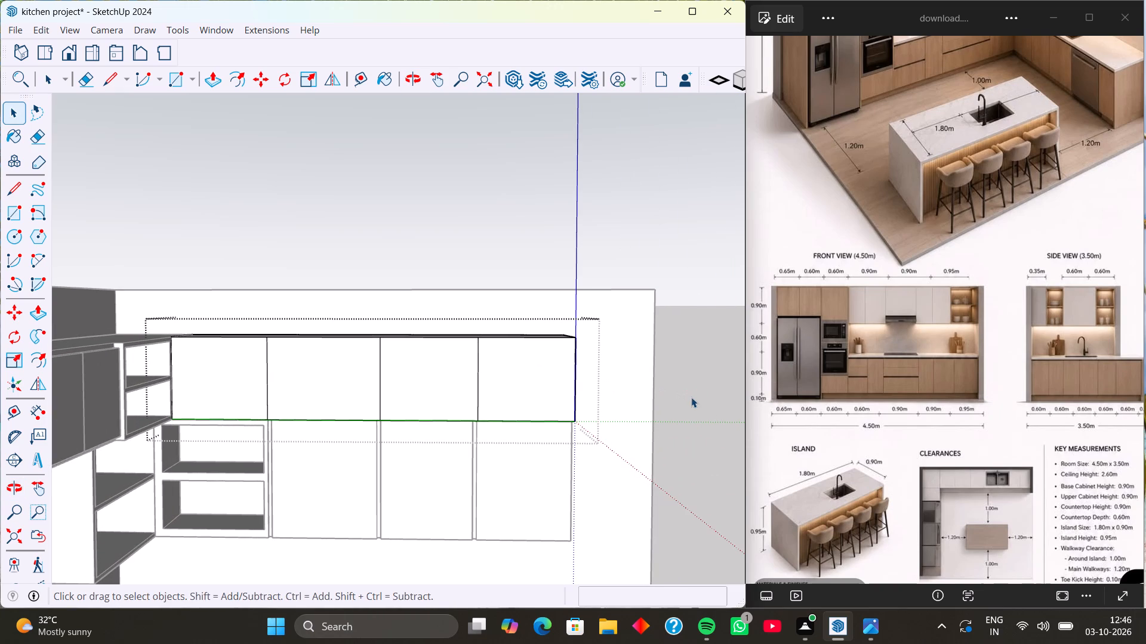
pyautogui.click(691, 397)
pyautogui.moveTo(558, 389); pyautogui.dragTo(579, 382, button='middle')
pyautogui.scroll(8, 498, 379)
pyautogui.moveTo(491, 382); pyautogui.dragTo(478, 380, button='middle')
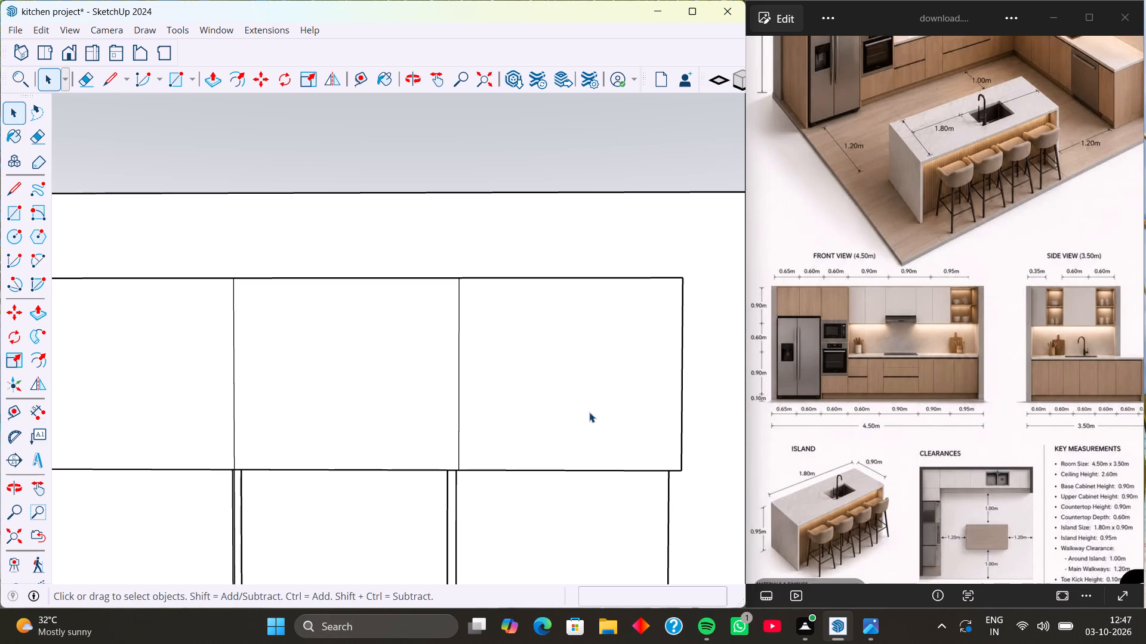
pyautogui.click(458, 372)
pyautogui.doubleClick(456, 374)
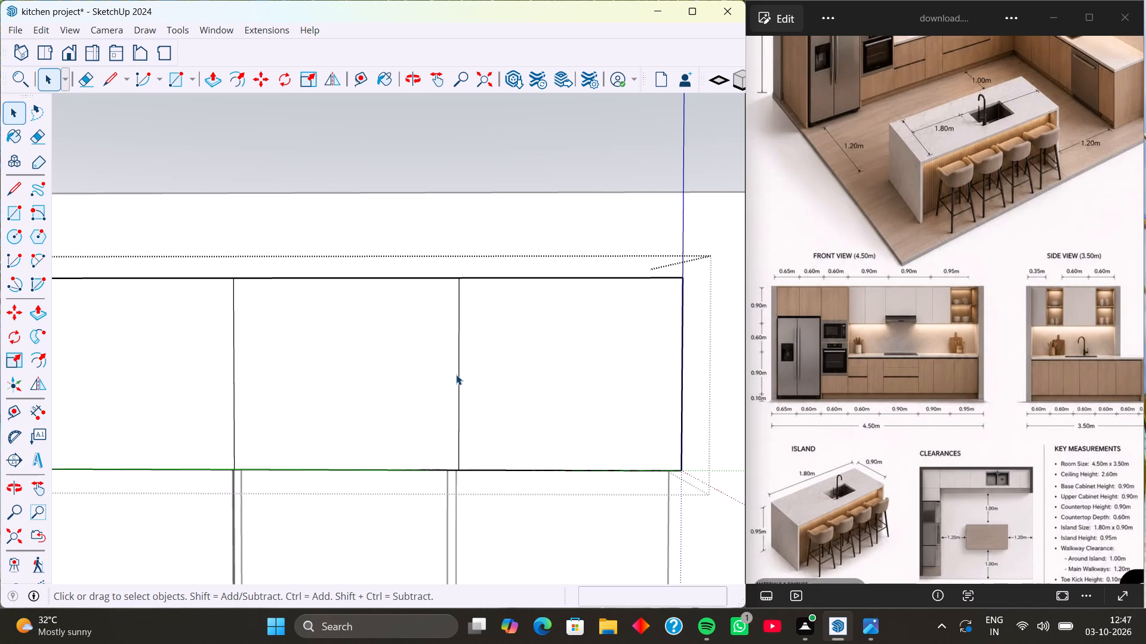
pyautogui.click(456, 370)
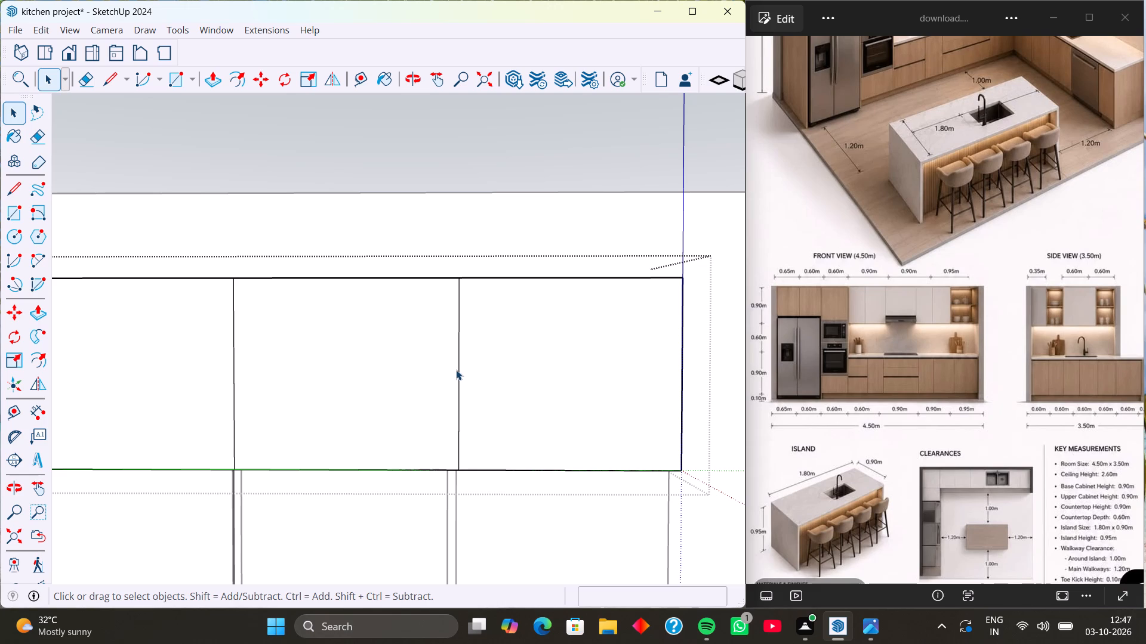
pyautogui.click(457, 372)
pyautogui.click(460, 373)
pyautogui.press('m')
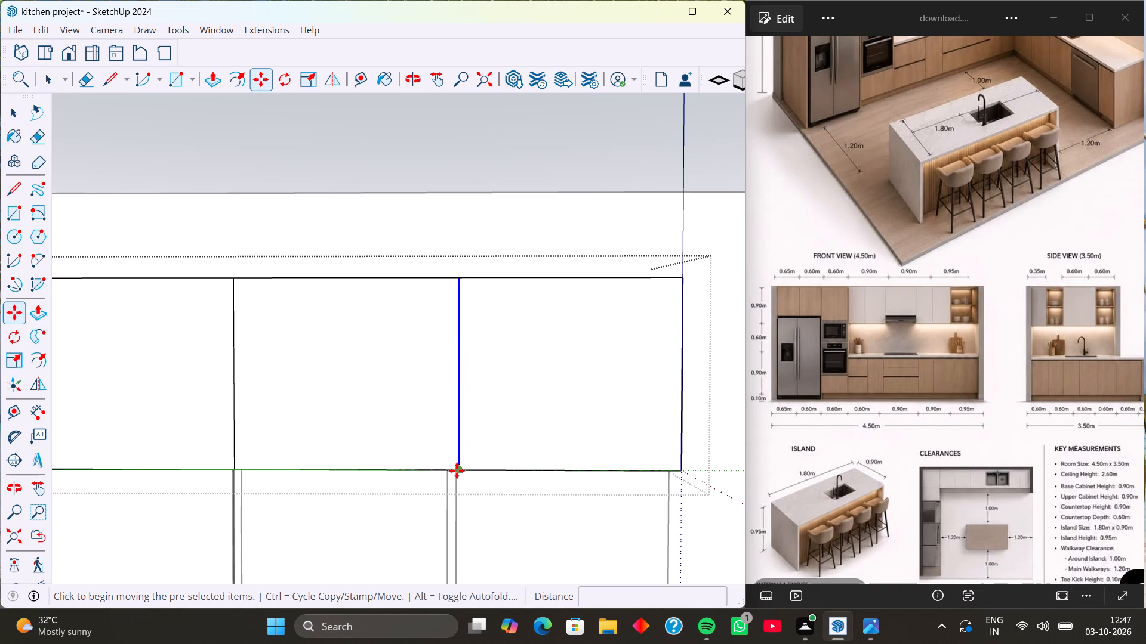
pyautogui.click(457, 469)
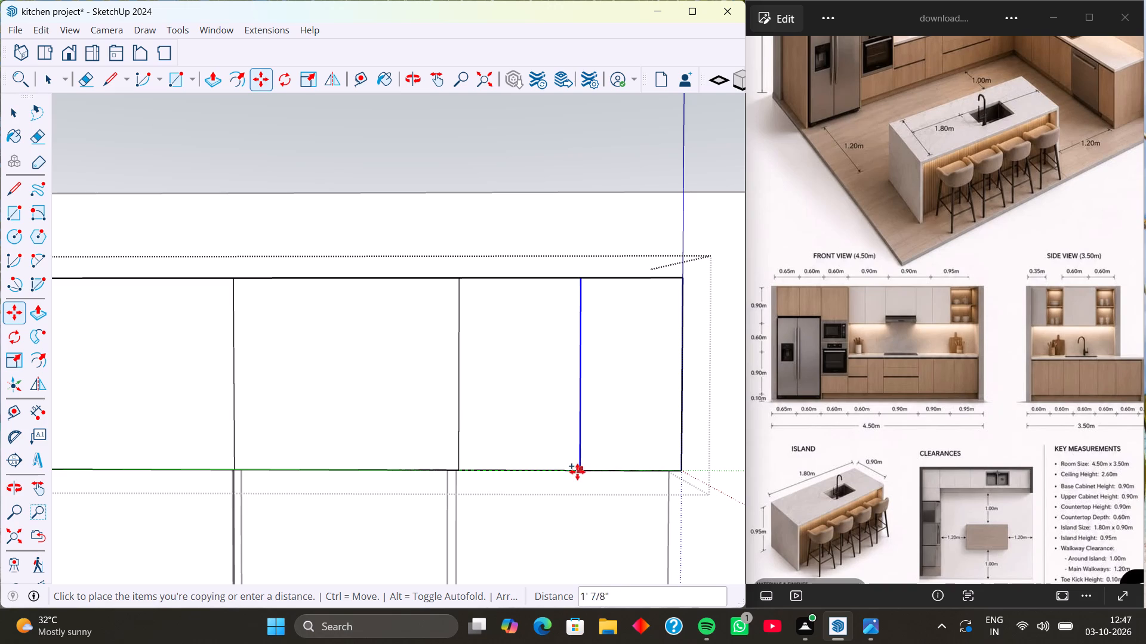
pyautogui.click(571, 471)
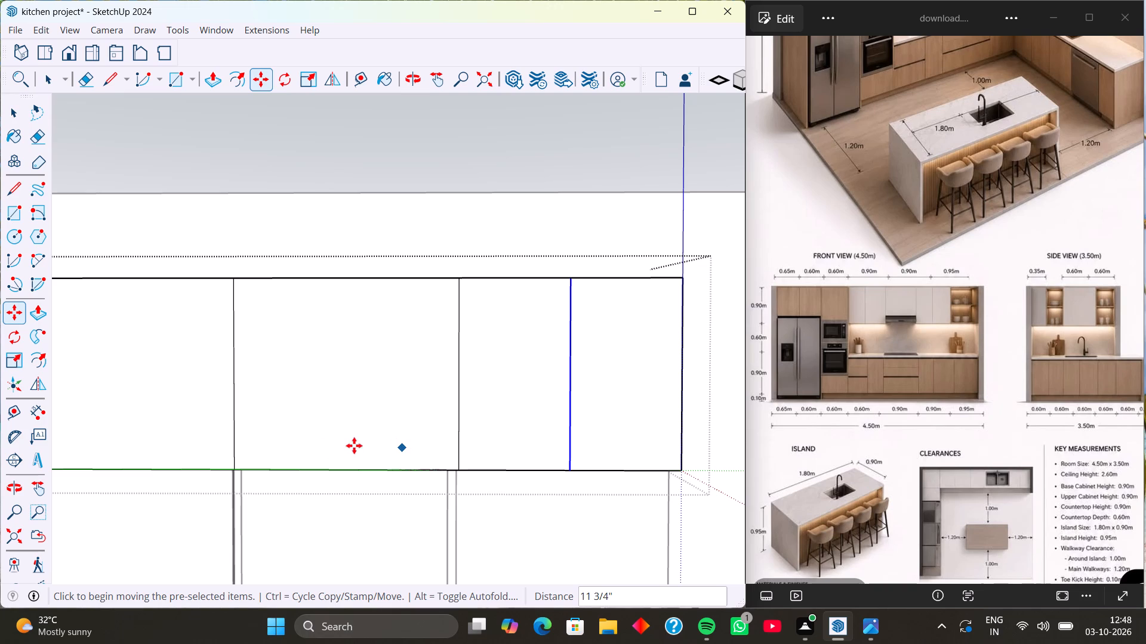
# Copy the middle original dividing line towards the free end, to the midpoint of the adjacent door.
pyautogui.scroll(-2, 310, 421)
pyautogui.press('space')
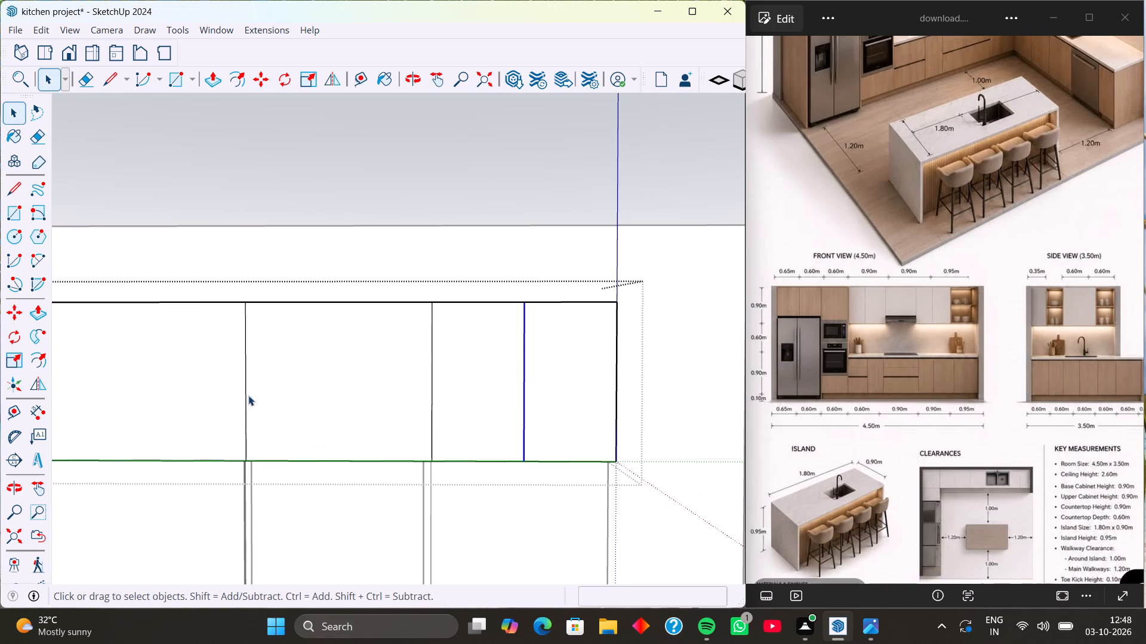
pyautogui.click(244, 397)
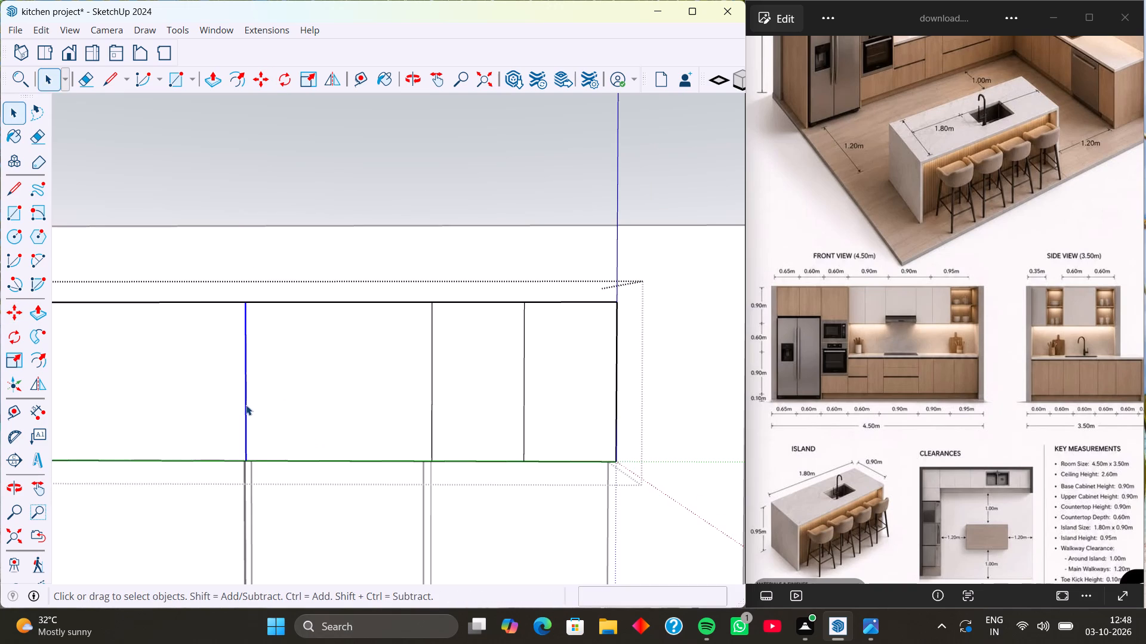
pyautogui.press('m')
pyautogui.scroll(4, 249, 471)
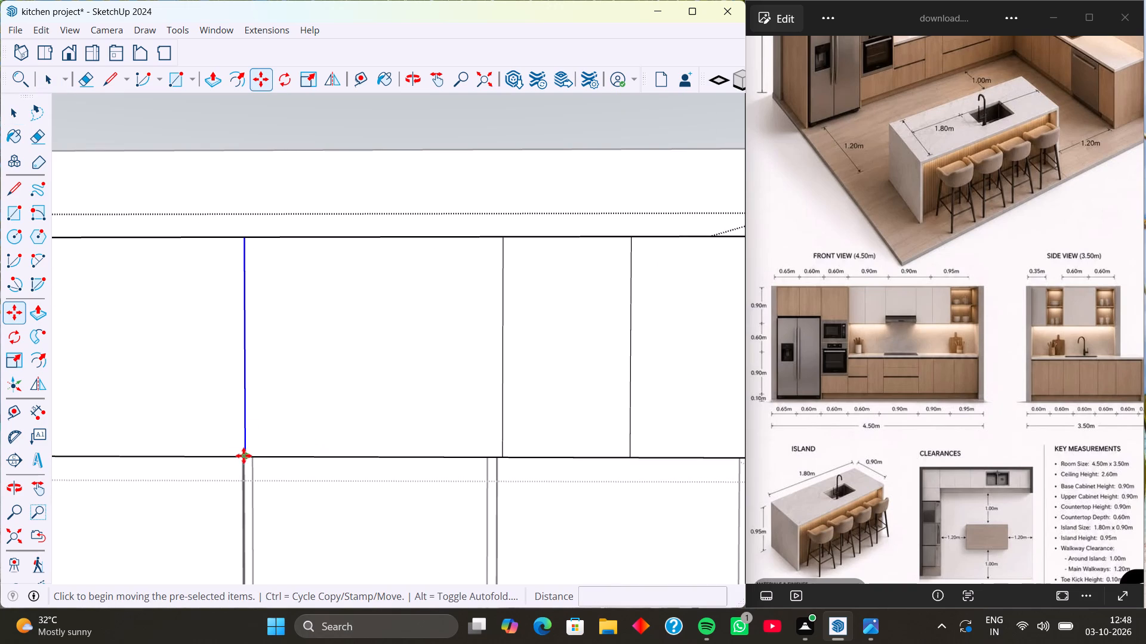
pyautogui.click(244, 456)
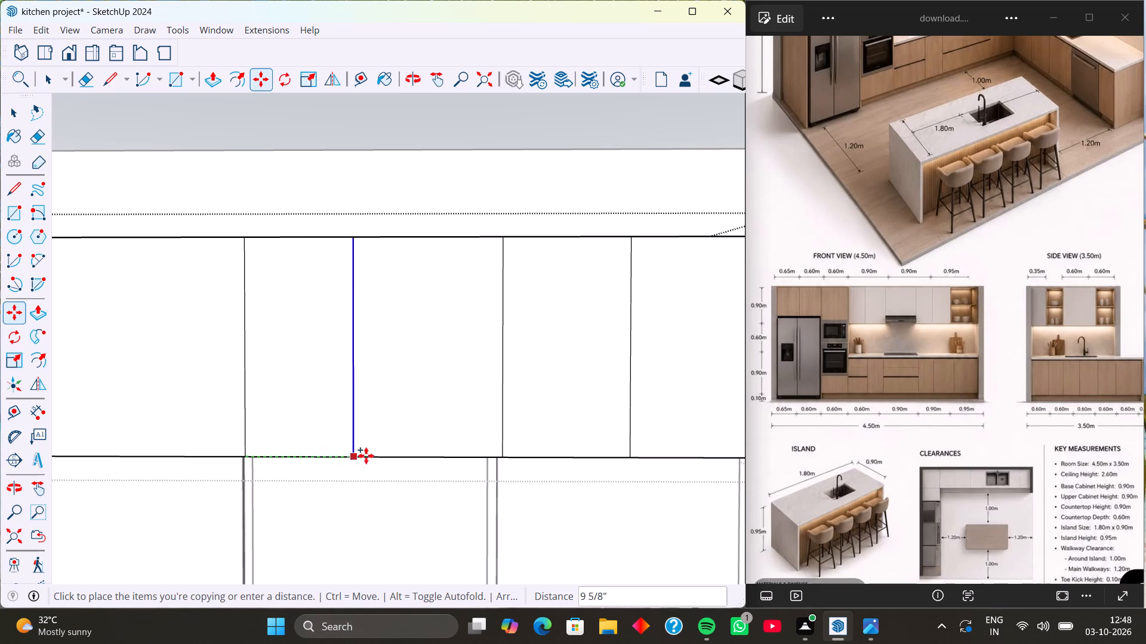
pyautogui.click(374, 456)
# Copy the dividing line nearest the niches about 1' 1 15/16" towards the free end, halving the adjacent door.
pyautogui.scroll(-8, 237, 431)
pyautogui.keyDown('shift'); pyautogui.moveTo(185, 431); pyautogui.dragTo(315, 437, button='middle'); pyautogui.keyUp('shift')
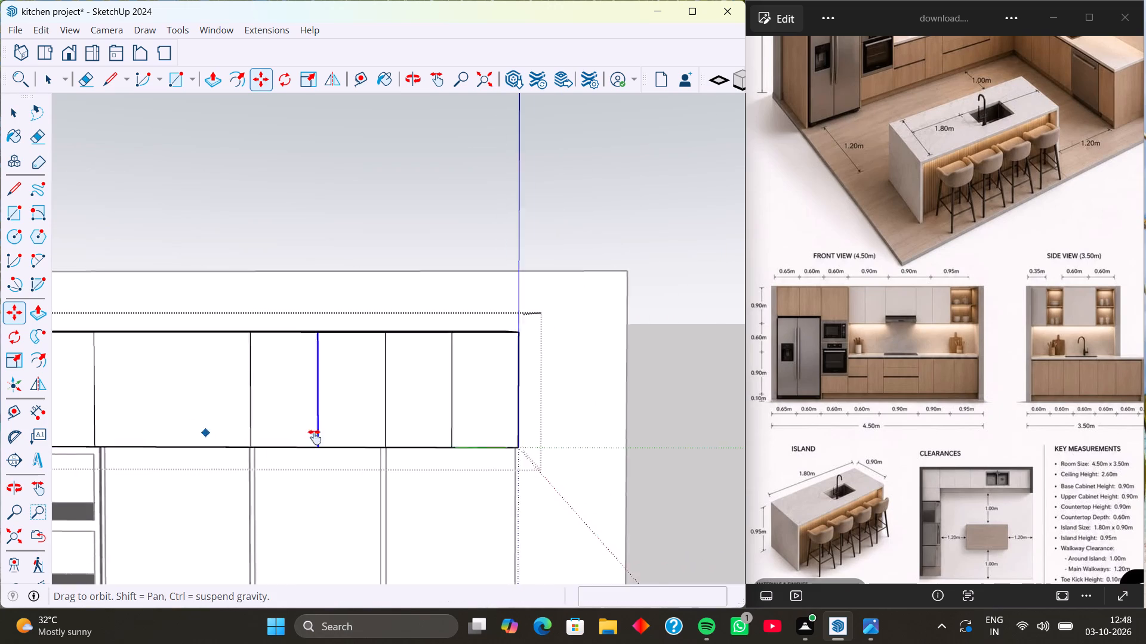
pyautogui.keyDown('shift'); pyautogui.moveTo(315, 437); pyautogui.dragTo(491, 435, button='middle'); pyautogui.keyUp('shift')
pyautogui.moveTo(430, 423); pyautogui.dragTo(454, 422, button='middle')
pyautogui.press('space')
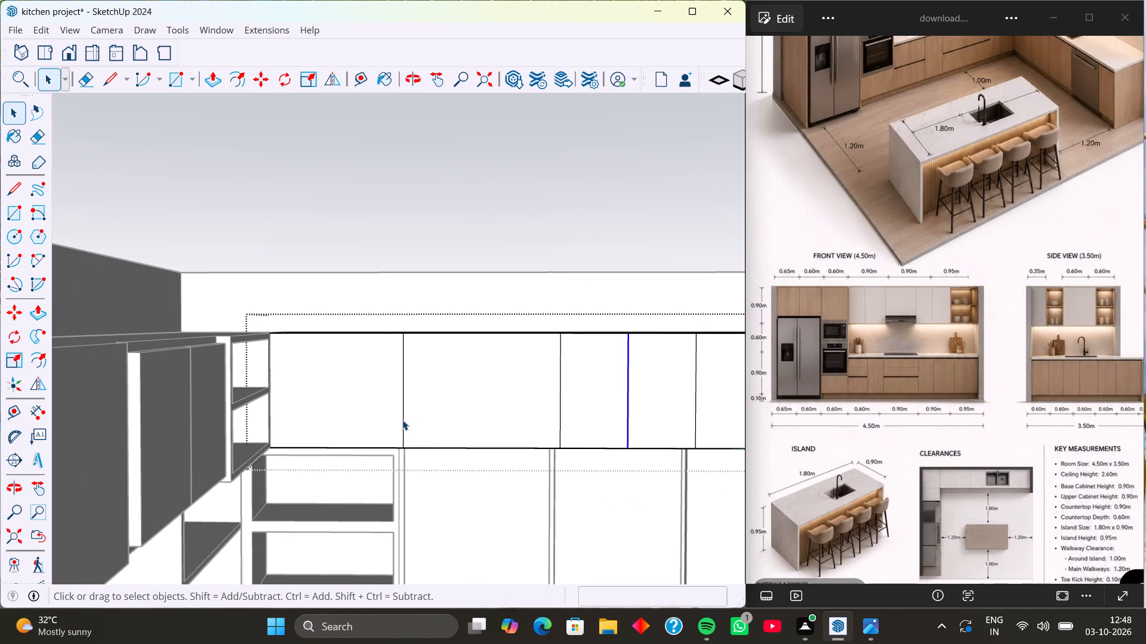
pyautogui.click(402, 420)
pyautogui.scroll(3, 397, 450)
pyautogui.press('m')
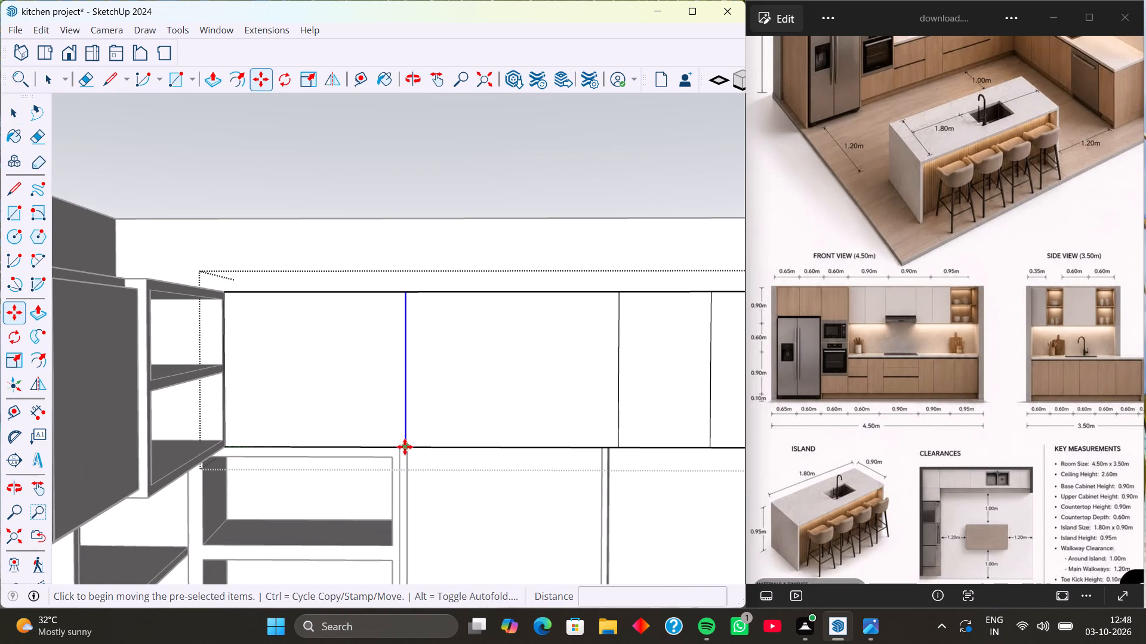
pyautogui.click(405, 447)
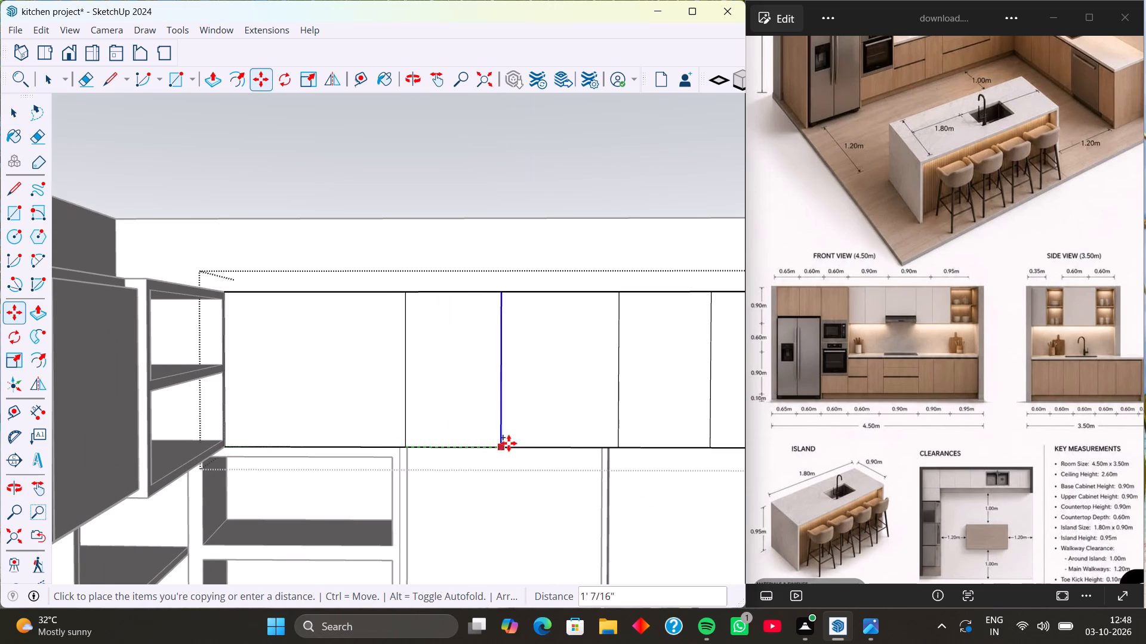
pyautogui.click(512, 449)
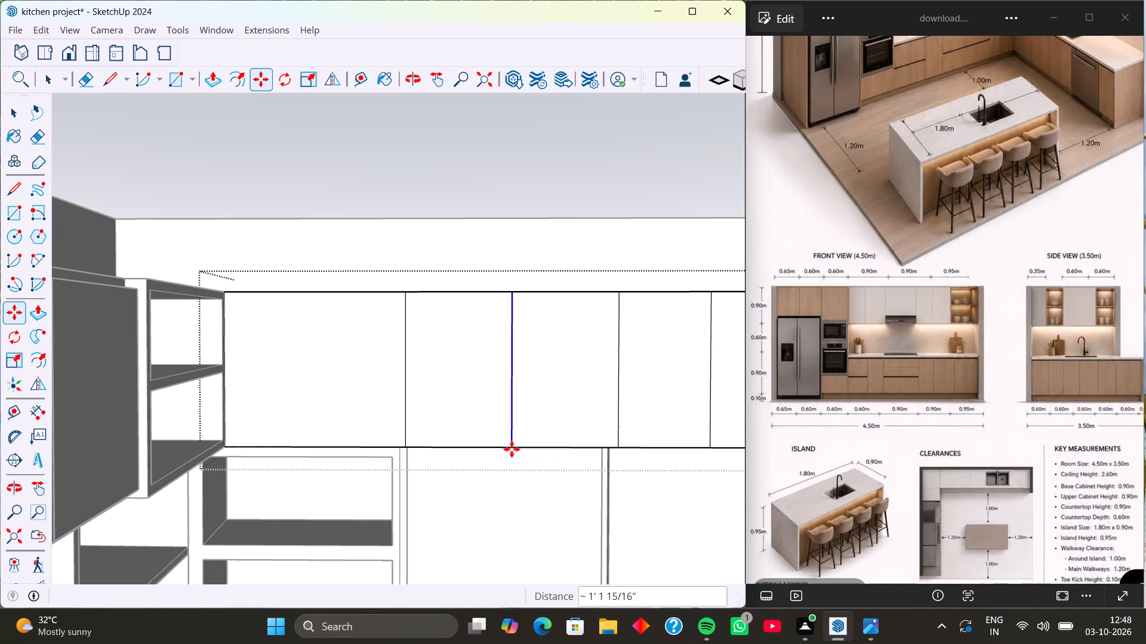
# Copy the dividing line nearest the niches about 11 15/16" towards the niche end, halving the first door.
pyautogui.scroll(-1, 391, 435)
pyautogui.keyDown('shift'); pyautogui.moveTo(387, 436); pyautogui.dragTo(445, 437, button='middle'); pyautogui.keyUp('shift')
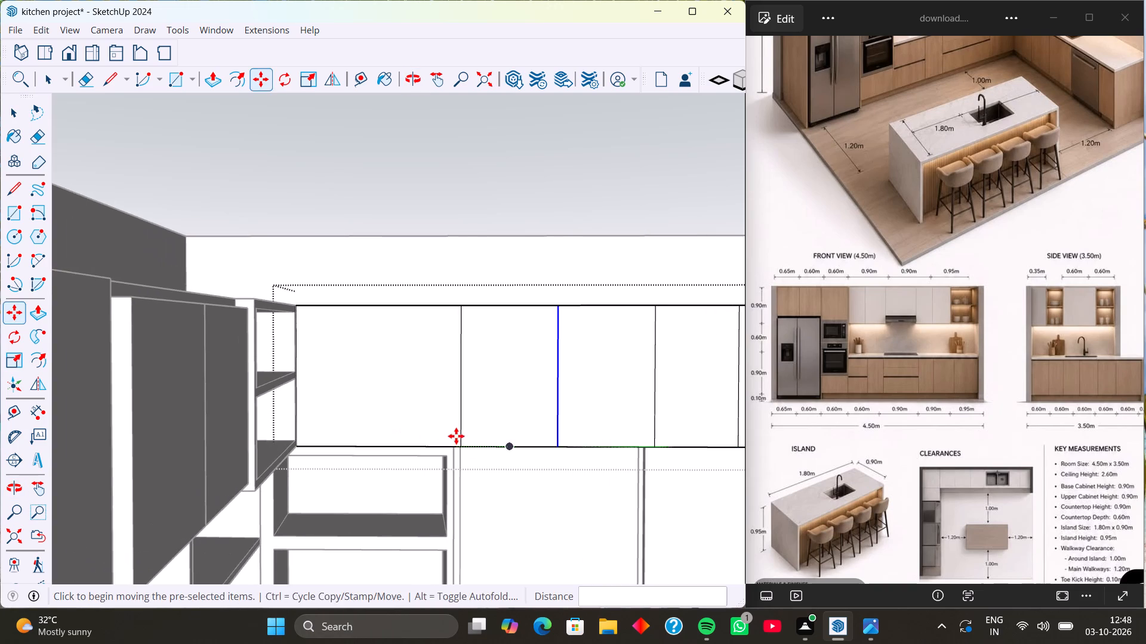
pyautogui.moveTo(456, 436); pyautogui.dragTo(480, 435, button='middle')
pyautogui.press('space')
pyautogui.click(467, 425)
pyautogui.moveTo(463, 445); pyautogui.dragTo(472, 445, button='middle')
pyautogui.scroll(8, 473, 445)
pyautogui.press('m')
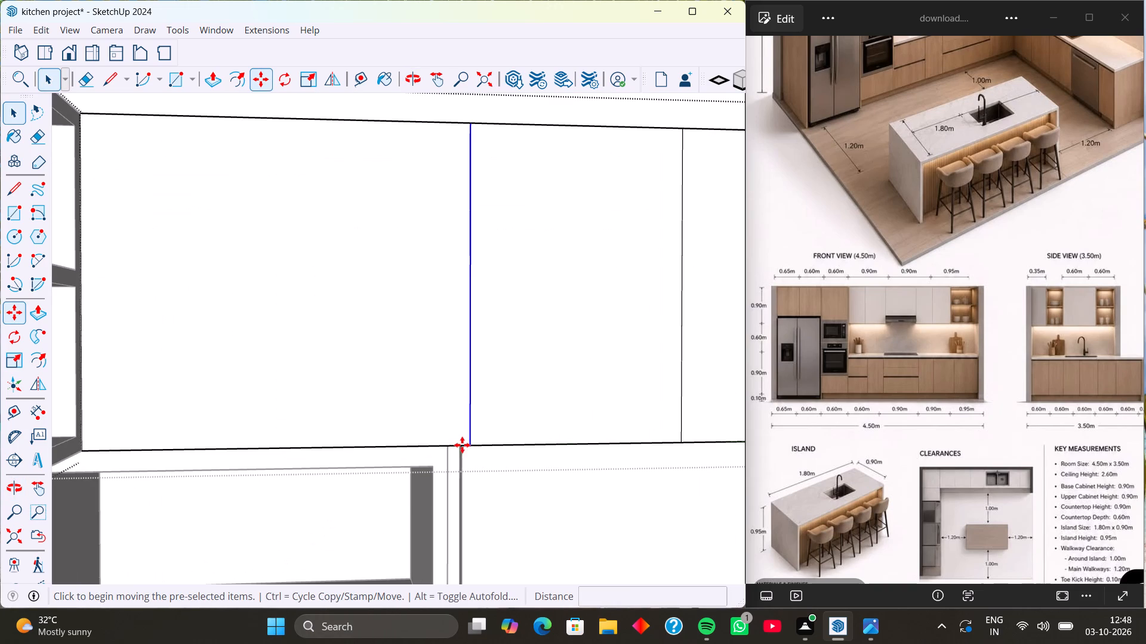
pyautogui.click(469, 444)
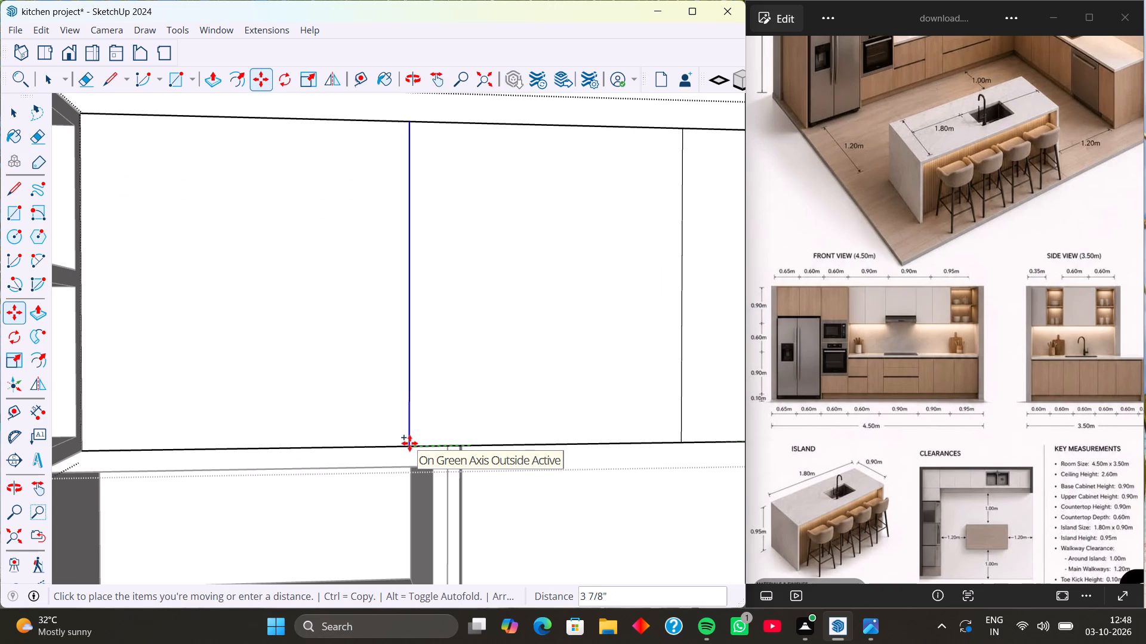
pyautogui.click(278, 446)
pyautogui.scroll(-10, 152, 440)
pyautogui.scroll(-5, 282, 409)
pyautogui.keyDown('shift'); pyautogui.moveTo(330, 412); pyautogui.dragTo(275, 424, button='middle'); pyautogui.keyUp('shift')
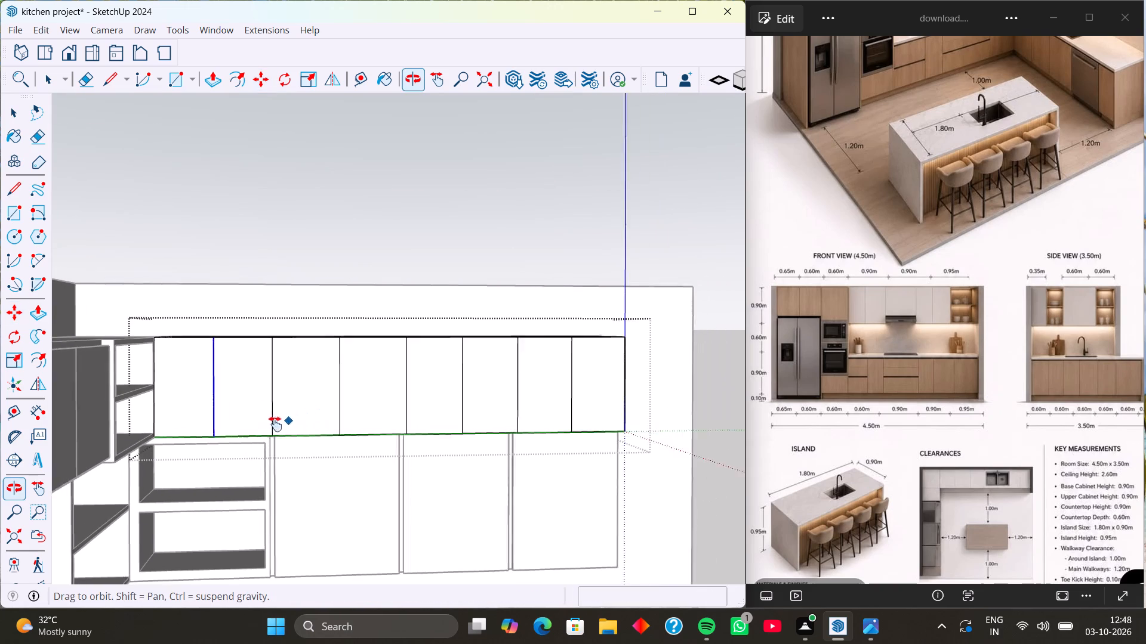
# Copy all seven dividing lines on the side wall's top cabinet front 3 mm towards the niches.
pyautogui.keyDown('shift'); pyautogui.moveTo(275, 424); pyautogui.dragTo(272, 425, button='middle'); pyautogui.keyUp('shift')
pyautogui.press('space')
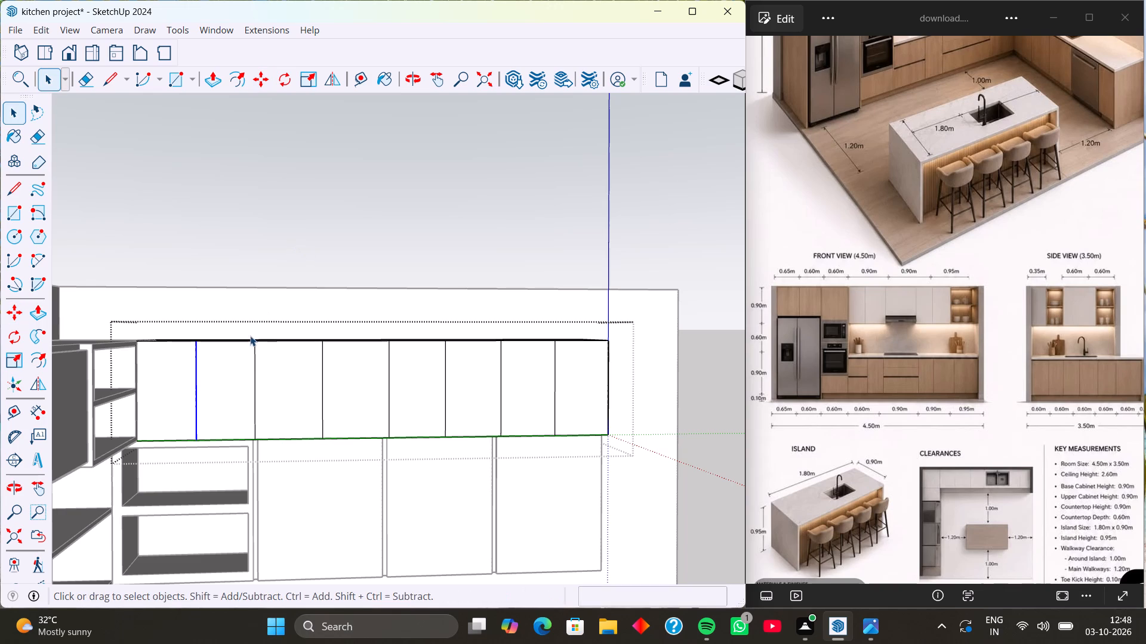
pyautogui.keyDown('shift'); pyautogui.click(255, 380); pyautogui.keyUp('shift')
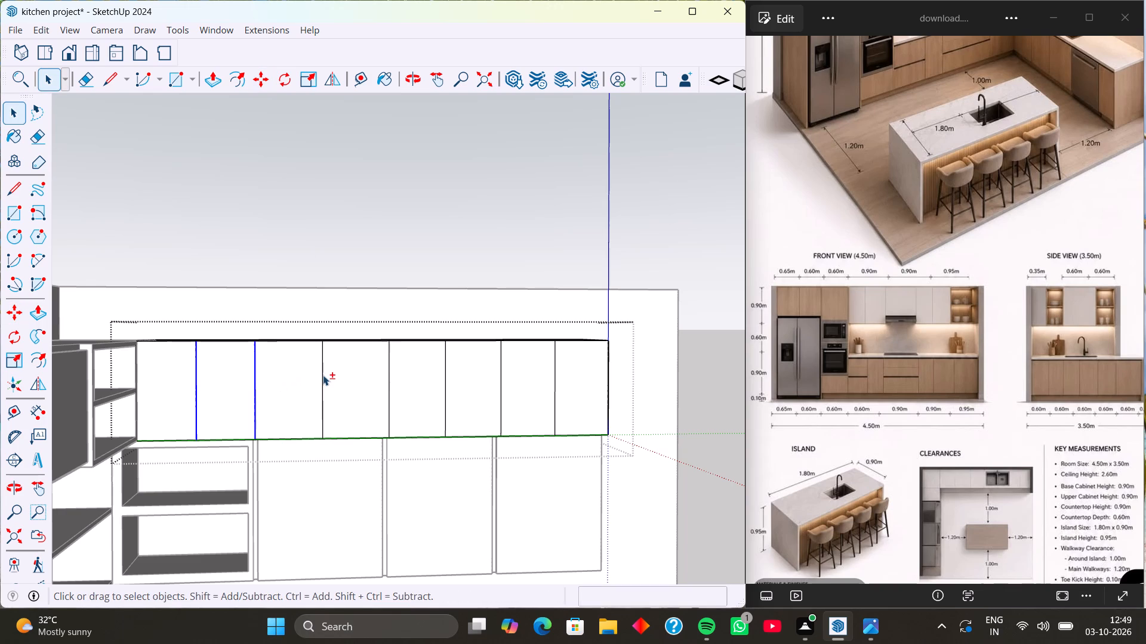
pyautogui.keyDown('shift'); pyautogui.click(323, 375); pyautogui.keyUp('shift')
pyautogui.keyDown('shift'); pyautogui.click(387, 368); pyautogui.keyUp('shift')
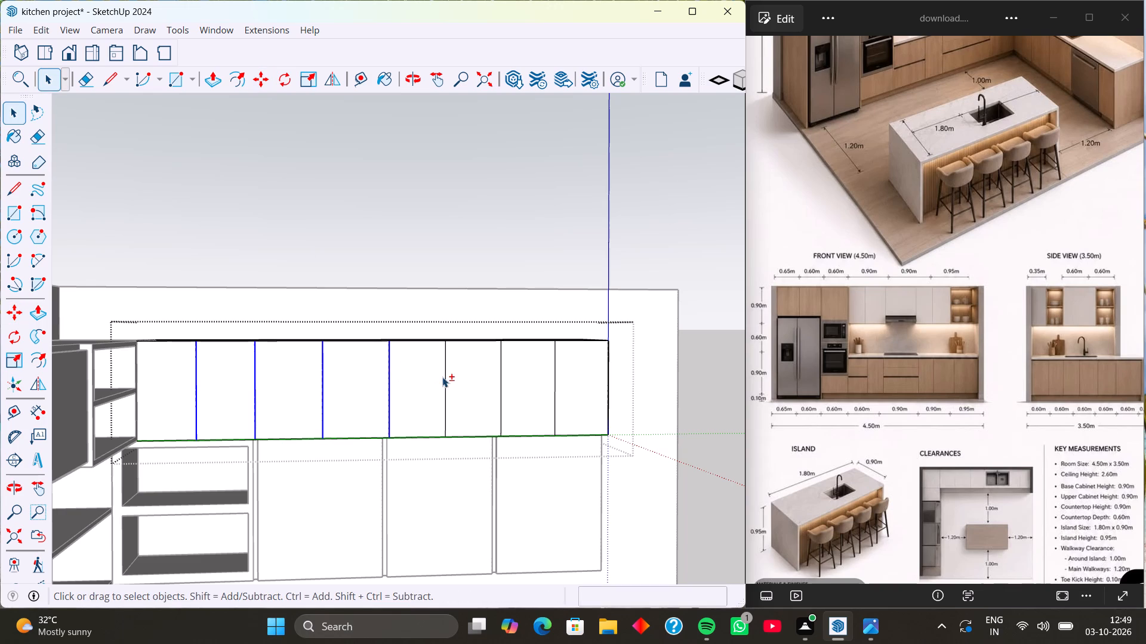
pyautogui.keyDown('shift'); pyautogui.click(445, 380); pyautogui.keyUp('shift')
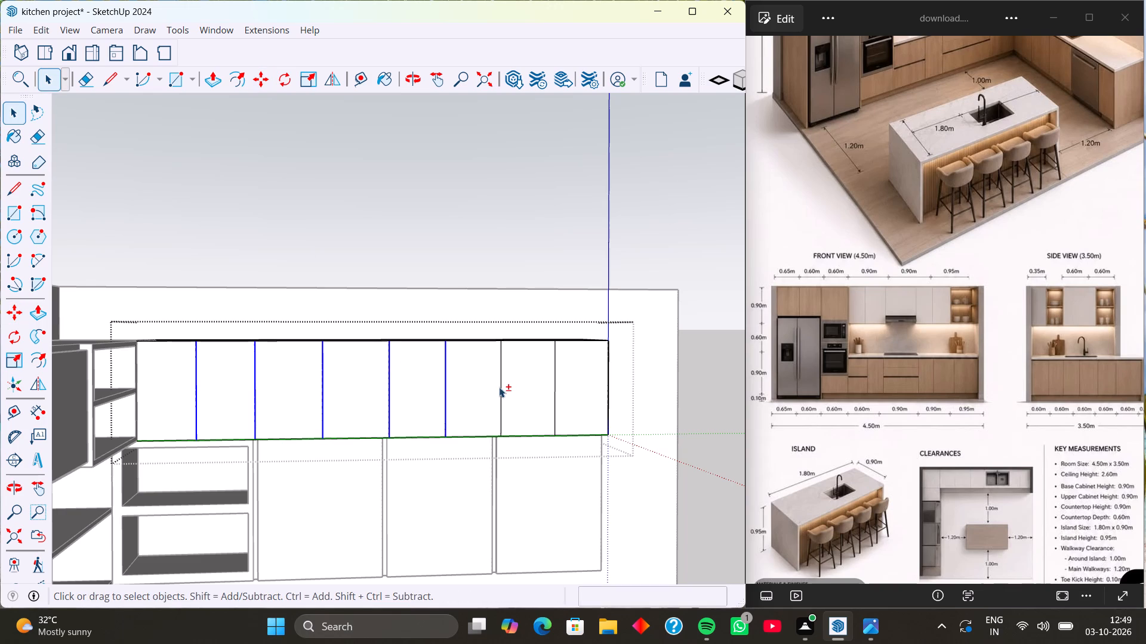
pyautogui.keyDown('shift'); pyautogui.click(499, 387); pyautogui.keyUp('shift')
pyautogui.keyDown('shift'); pyautogui.click(487, 386); pyautogui.keyUp('shift')
pyautogui.keyDown('shift'); pyautogui.click(502, 391); pyautogui.keyUp('shift')
pyautogui.keyDown('shift'); pyautogui.click(554, 390); pyautogui.keyUp('shift')
pyautogui.press('m')
pyautogui.scroll(9, 556, 453)
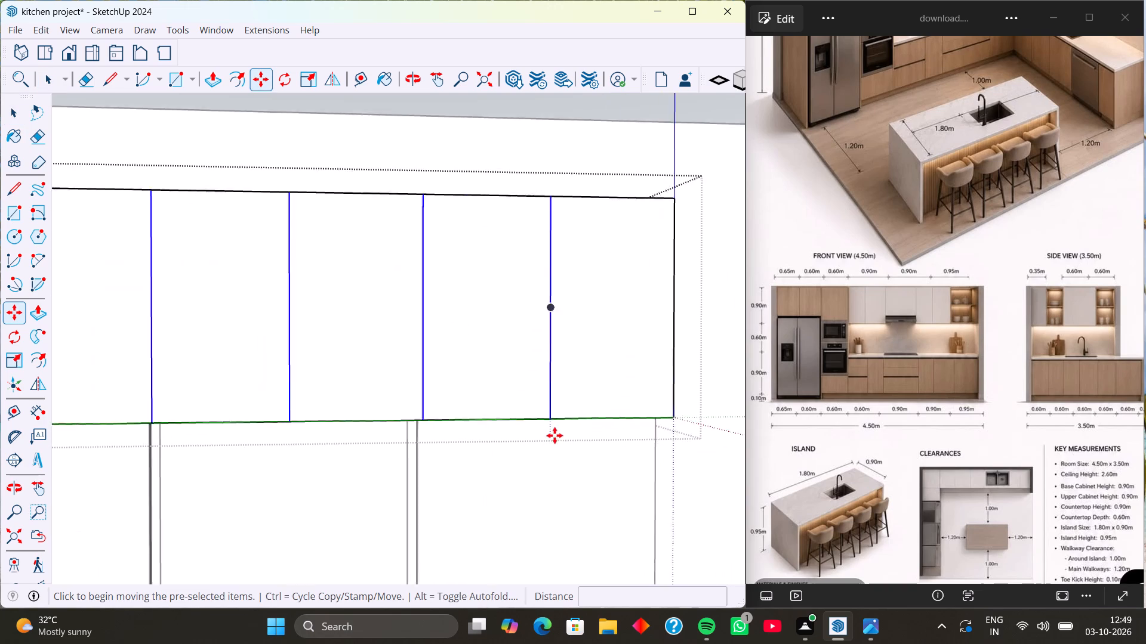
pyautogui.scroll(2, 554, 435)
pyautogui.click(548, 411)
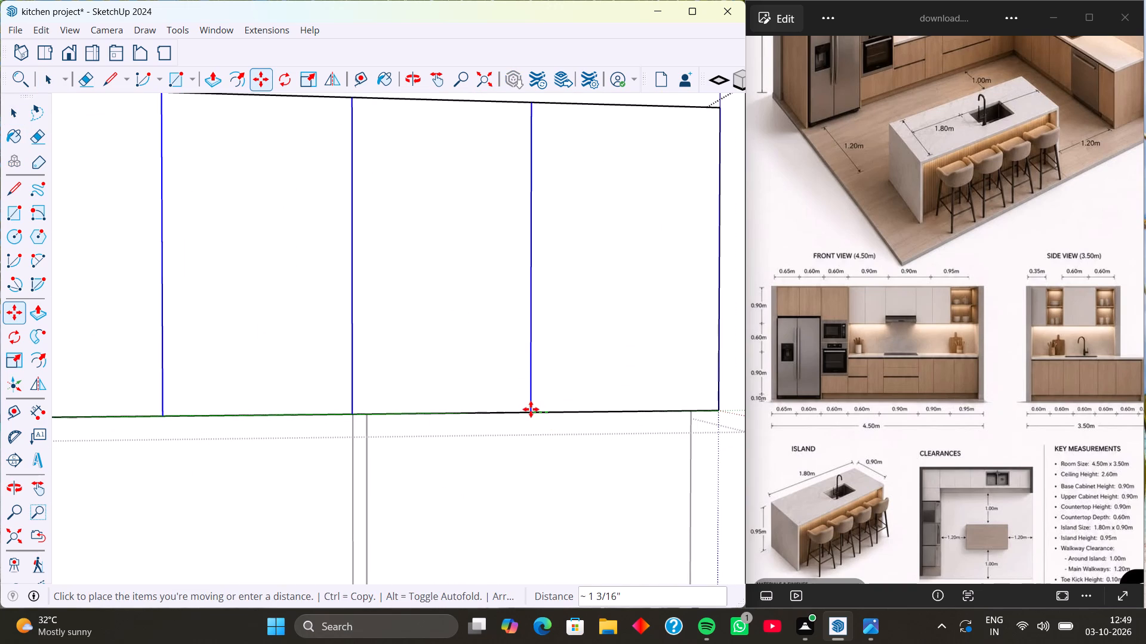
pyautogui.write('3mm')
pyautogui.press('Return')
# Copy the offset dividing lines 6 mm towards the cabinet's free end, forming a gap strip around each original line.
pyautogui.scroll(8, 566, 419)
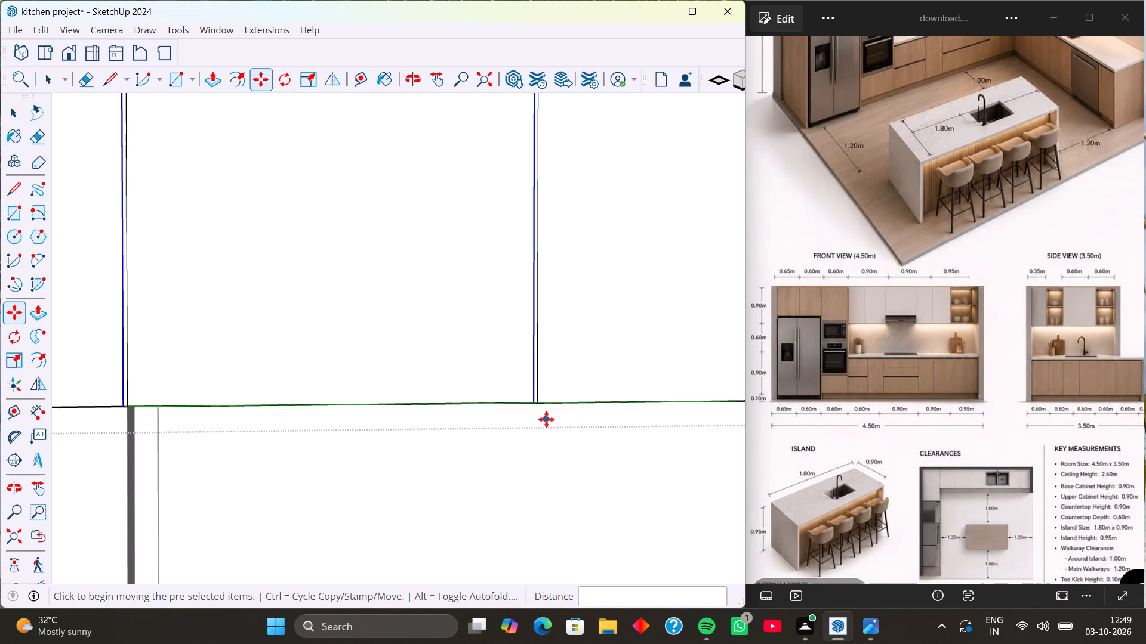
pyautogui.scroll(11, 546, 419)
pyautogui.click(538, 382)
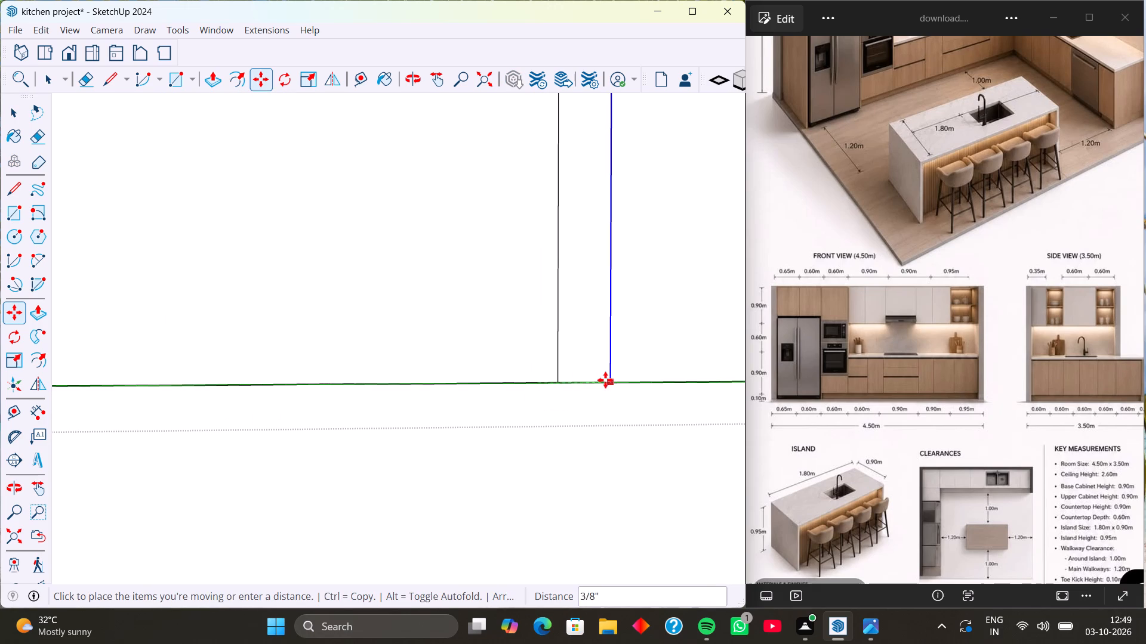
pyautogui.press('6')
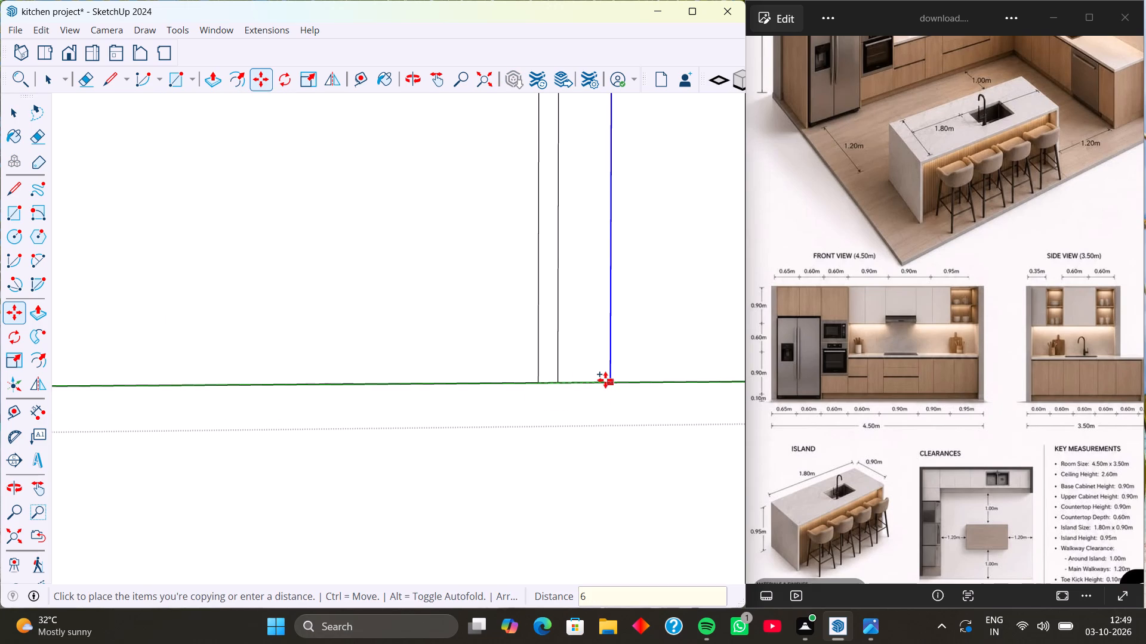
pyautogui.write('mm')
pyautogui.press('Return')
# Erase the original centre line from the four door gaps nearest the top cabinet's free end.
pyautogui.press('e')
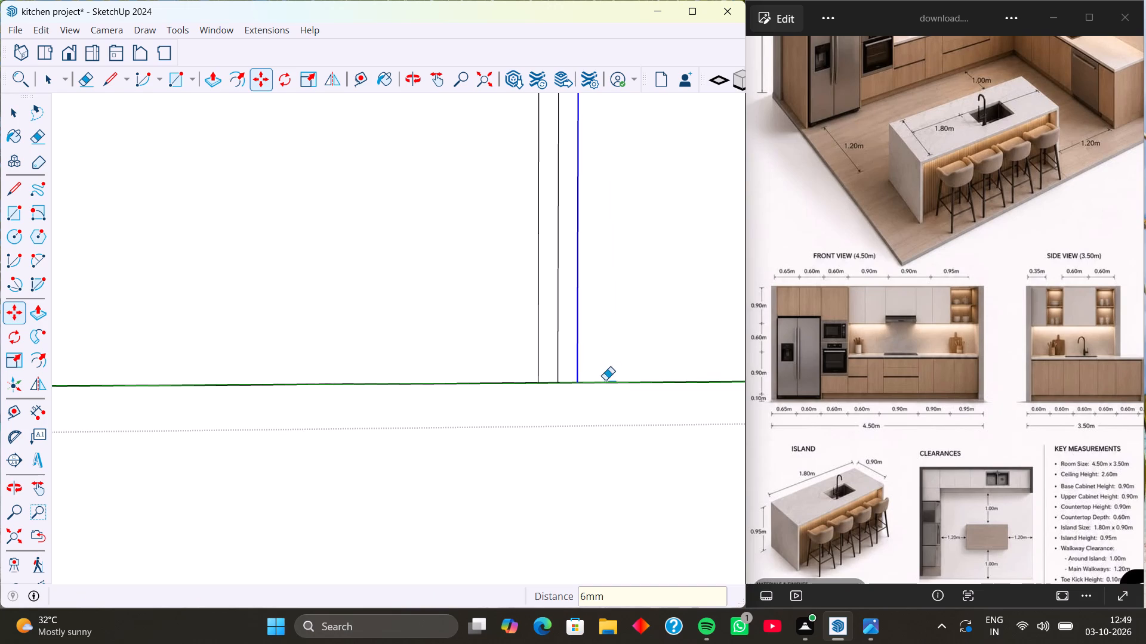
pyautogui.click(557, 364)
pyautogui.scroll(-18, 523, 398)
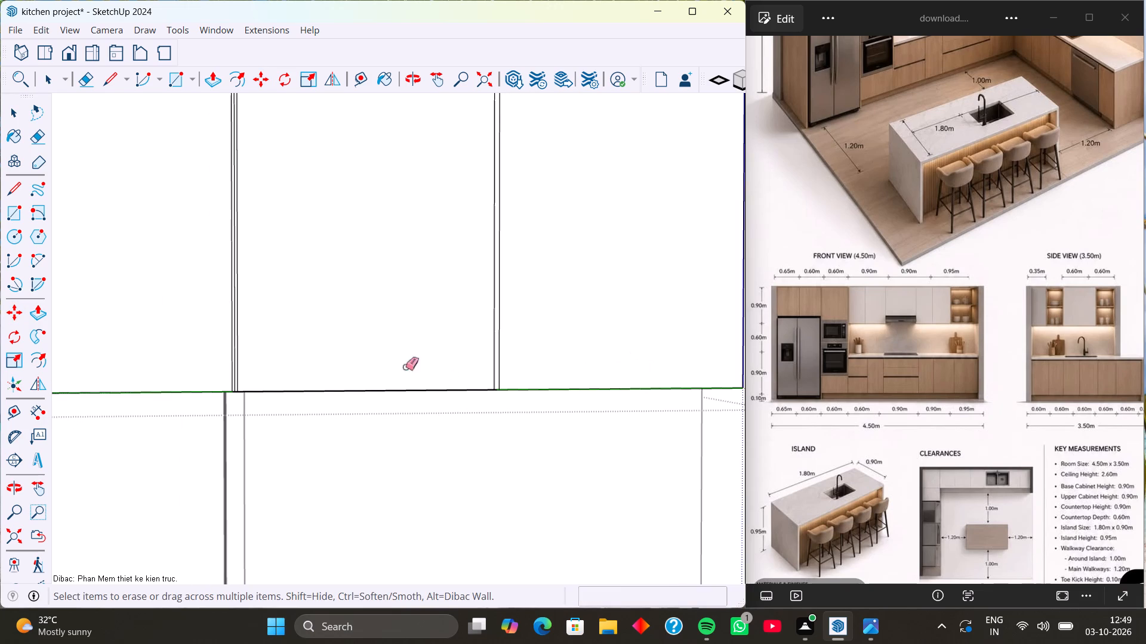
pyautogui.keyDown('shift'); pyautogui.moveTo(273, 351); pyautogui.dragTo(407, 384, button='middle'); pyautogui.keyUp('shift')
pyautogui.scroll(8, 389, 377)
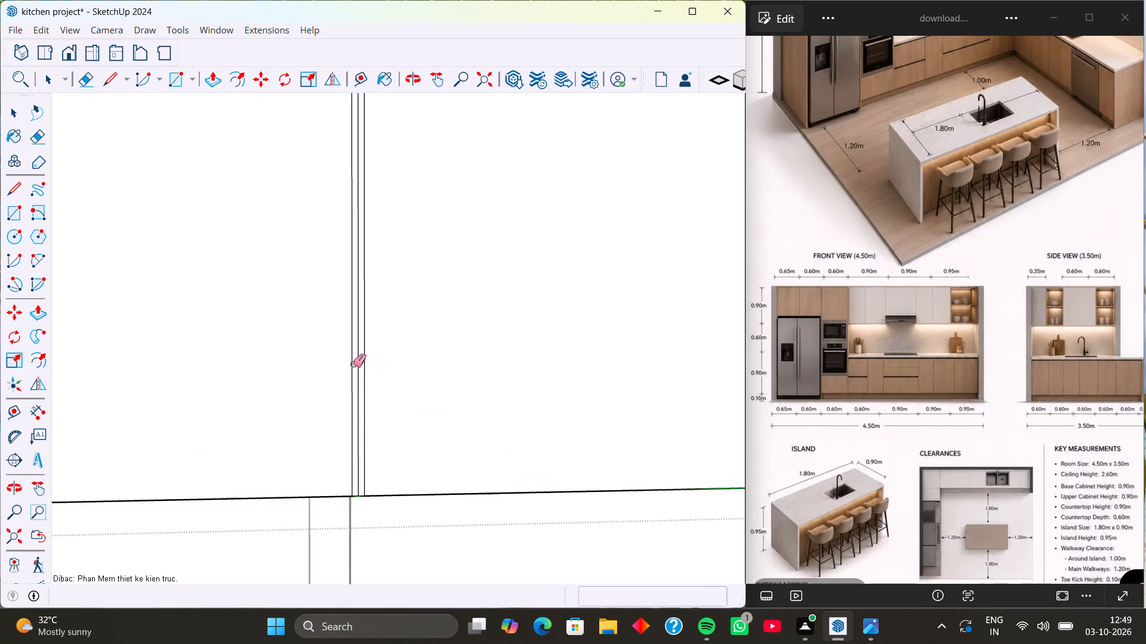
pyautogui.scroll(5, 353, 364)
pyautogui.click(361, 374)
pyautogui.scroll(-7, 360, 396)
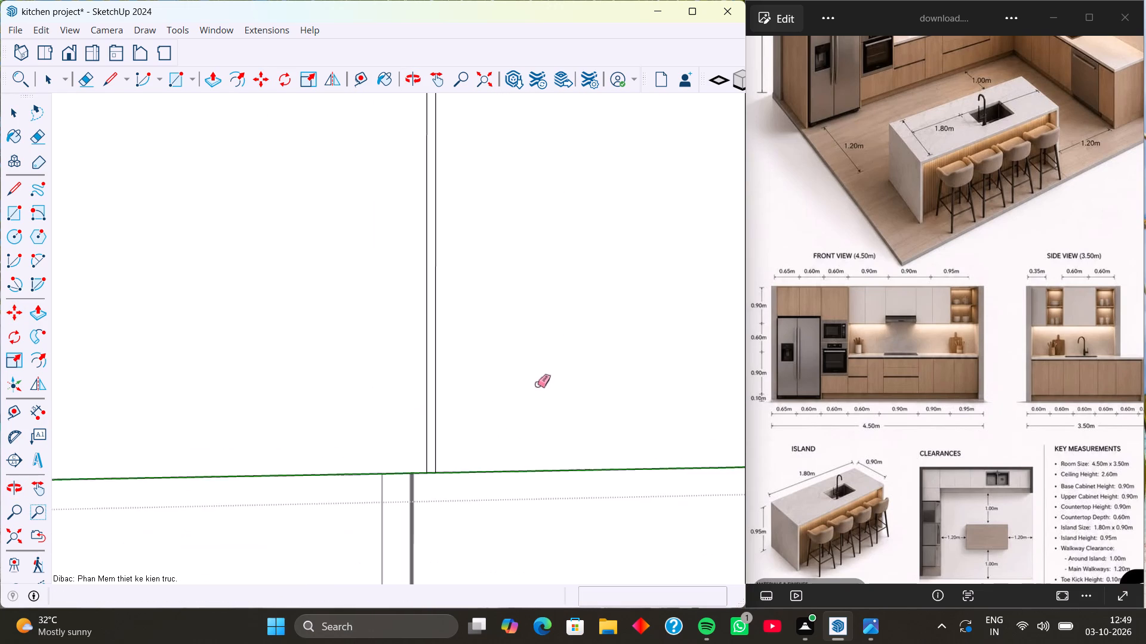
pyautogui.scroll(-11, 537, 384)
pyautogui.scroll(15, 304, 364)
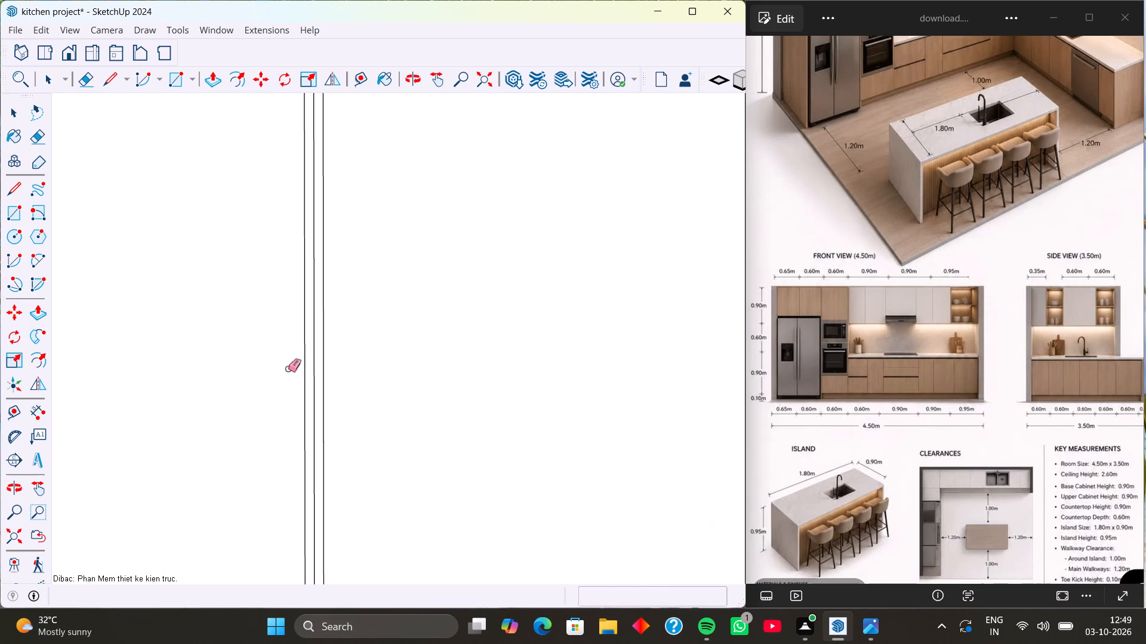
pyautogui.click(315, 371)
pyautogui.scroll(-14, 563, 346)
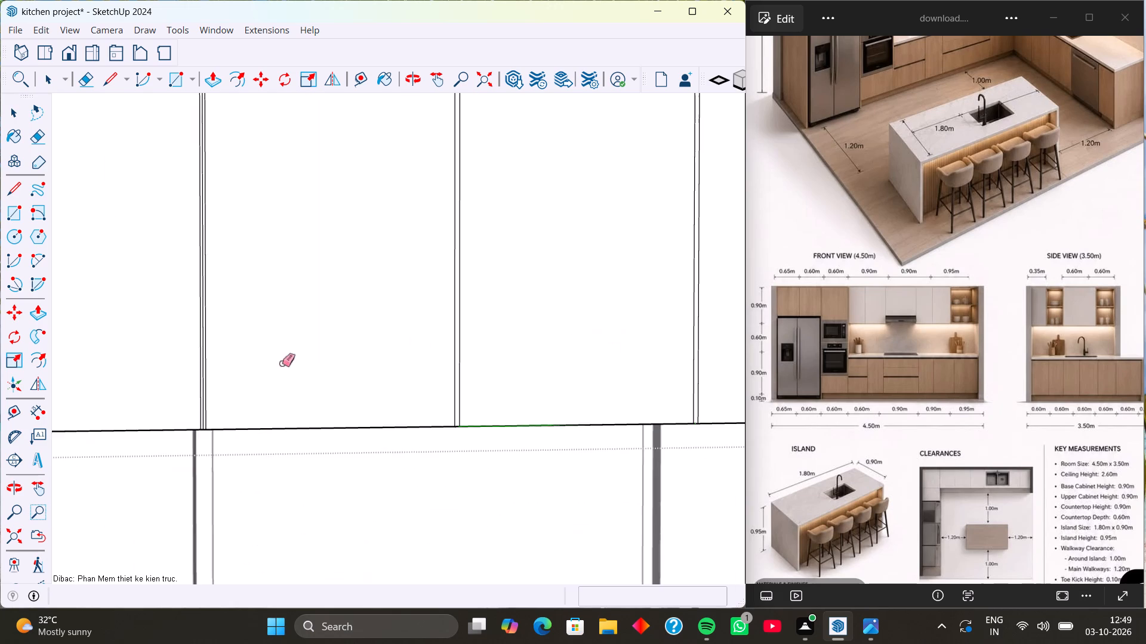
pyautogui.scroll(14, 221, 347)
pyautogui.click(202, 352)
# Erase the original centre line from the remaining three door gaps towards the niches and exit the cabinet group.
pyautogui.scroll(-4, 340, 342)
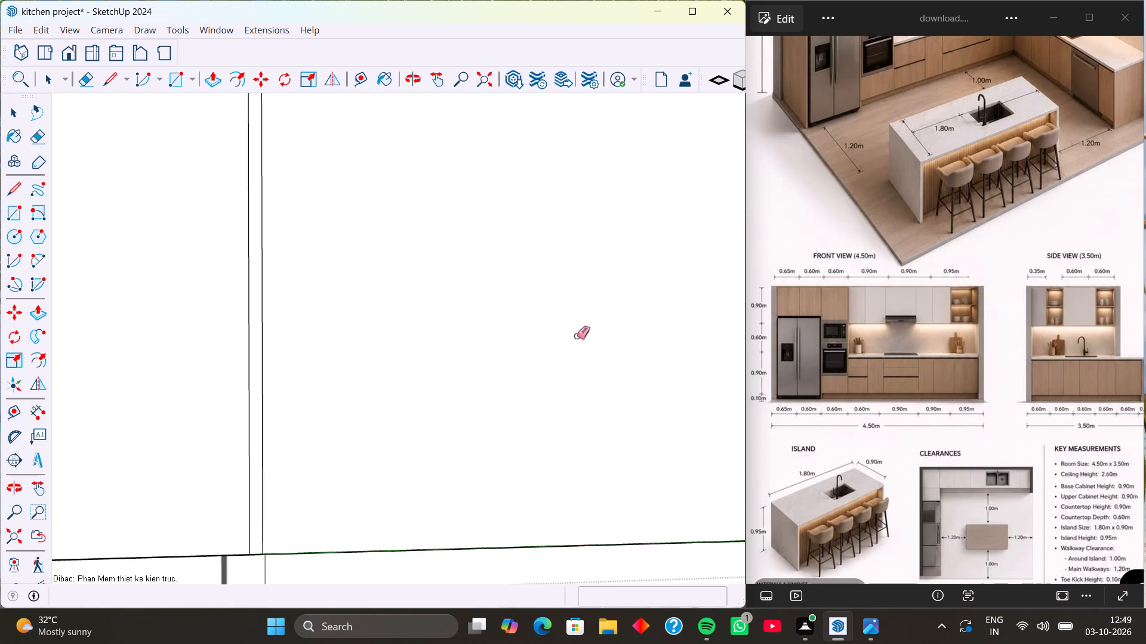
pyautogui.scroll(-11, 577, 336)
pyautogui.scroll(-3, 339, 333)
pyautogui.keyDown('shift'); pyautogui.moveTo(316, 332); pyautogui.dragTo(523, 345, button='middle'); pyautogui.keyUp('shift')
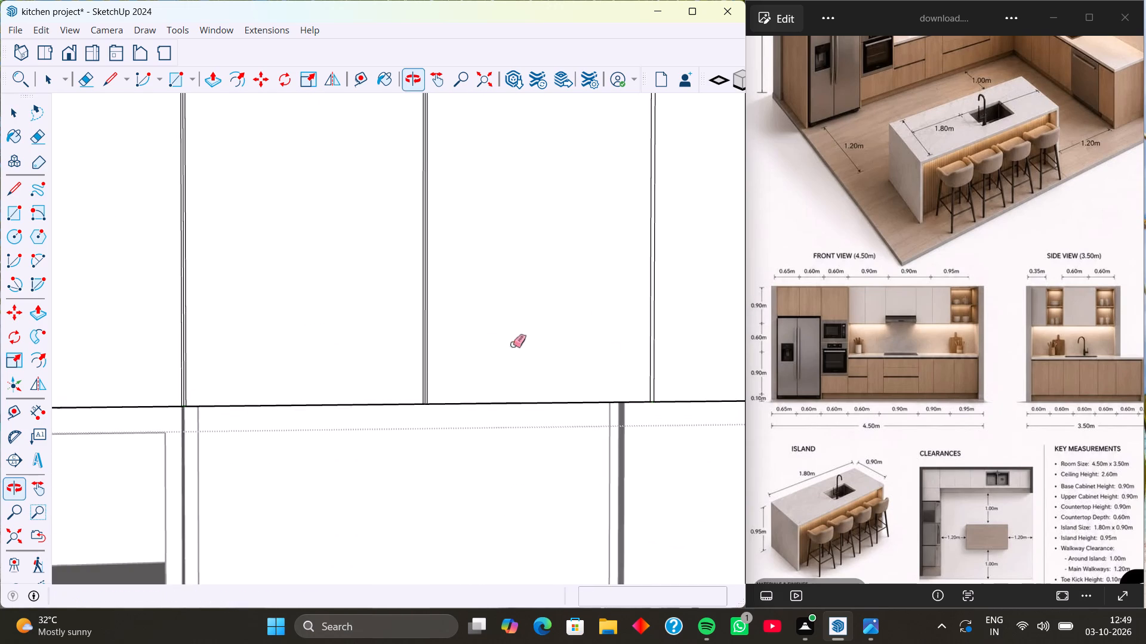
pyautogui.scroll(16, 440, 332)
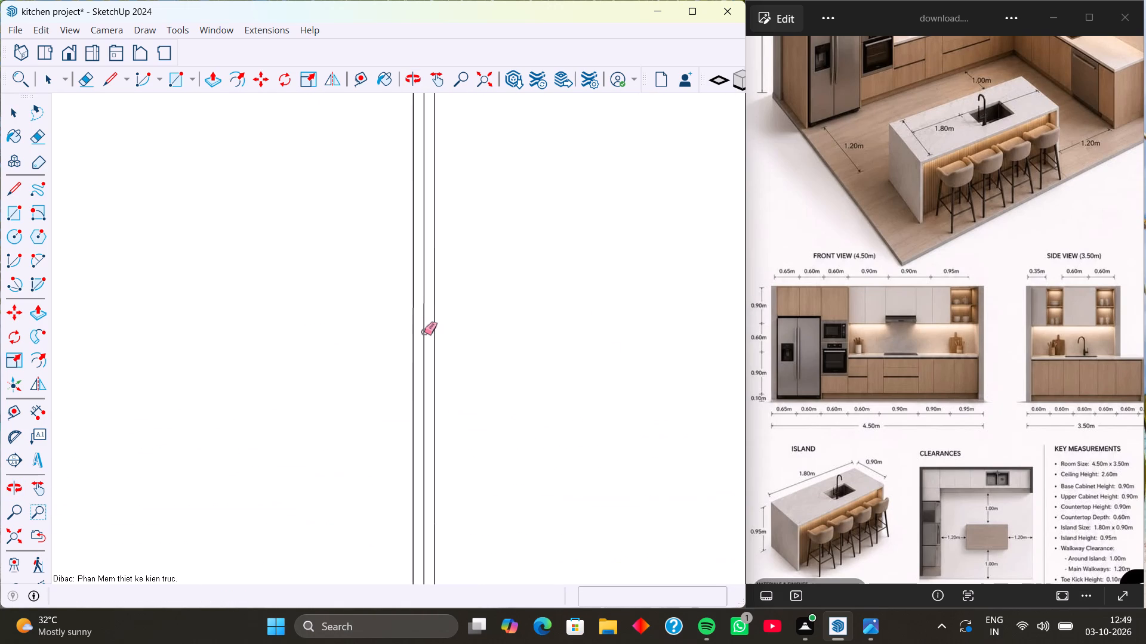
pyautogui.click(424, 332)
pyautogui.scroll(-14, 424, 333)
pyautogui.keyDown('shift'); pyautogui.moveTo(328, 343); pyautogui.dragTo(639, 366, button='middle'); pyautogui.keyUp('shift')
pyautogui.keyDown('shift'); pyautogui.moveTo(490, 346); pyautogui.dragTo(646, 317, button='middle'); pyautogui.keyUp('shift')
pyautogui.scroll(11, 554, 332)
pyautogui.click(576, 333)
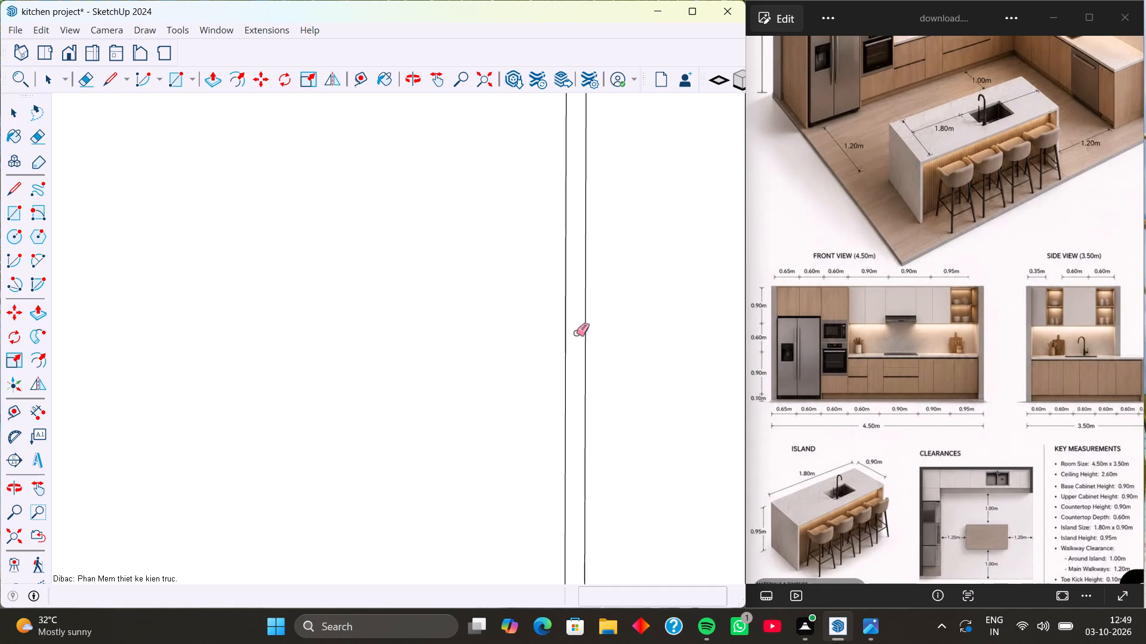
pyautogui.scroll(-8, 320, 333)
pyautogui.scroll(-20, 363, 368)
pyautogui.scroll(-3, 363, 368)
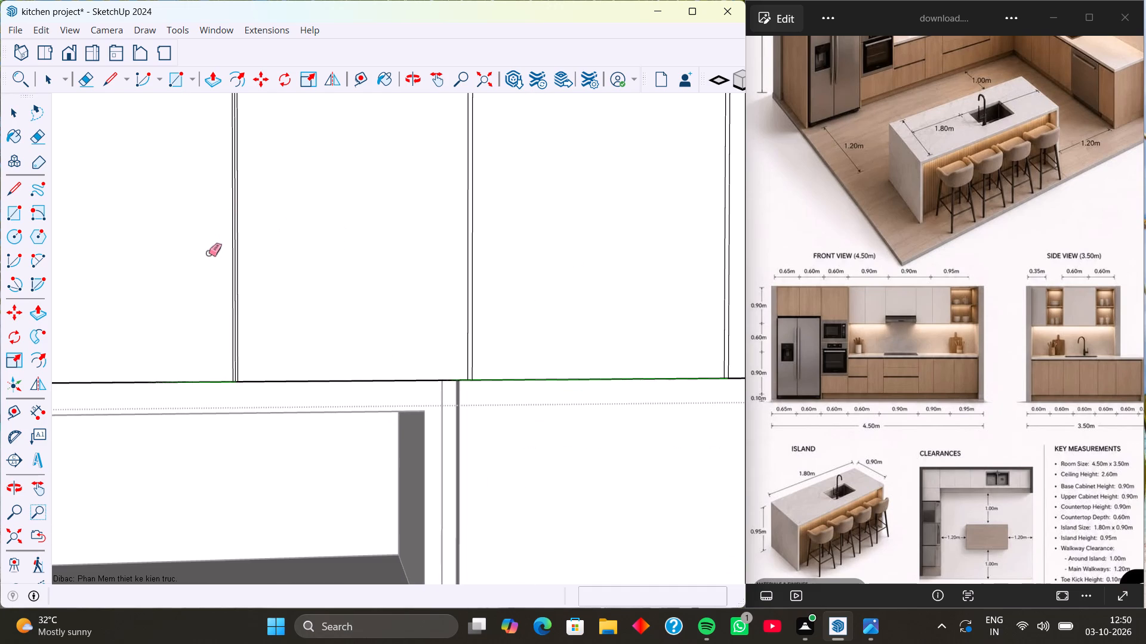
pyautogui.scroll(-3, 208, 253)
pyautogui.keyDown('shift'); pyautogui.moveTo(198, 248); pyautogui.dragTo(406, 412, button='middle'); pyautogui.keyUp('shift')
pyautogui.scroll(14, 452, 389)
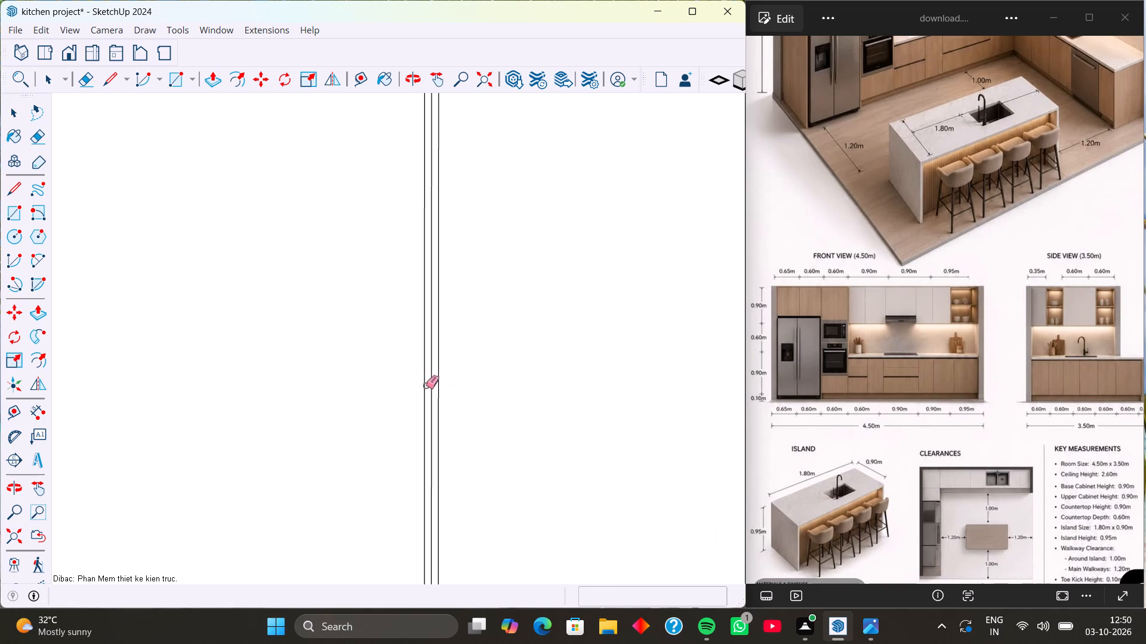
pyautogui.scroll(3, 426, 385)
pyautogui.click(436, 388)
pyautogui.scroll(-17, 369, 371)
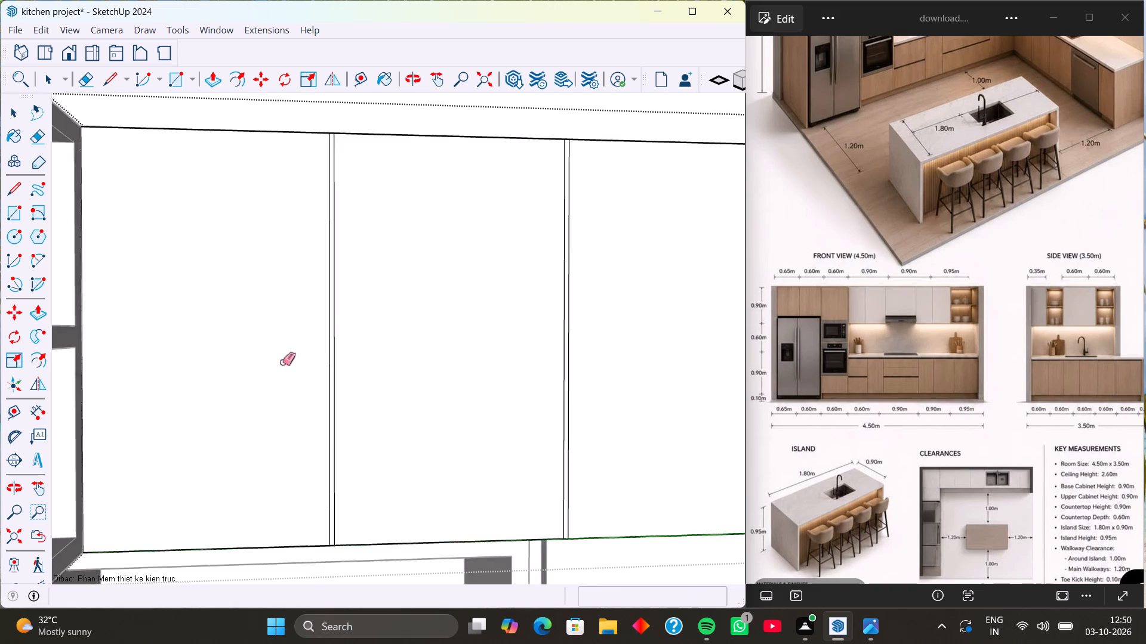
pyautogui.scroll(-9, 282, 362)
pyautogui.press('space')
pyautogui.click(438, 154)
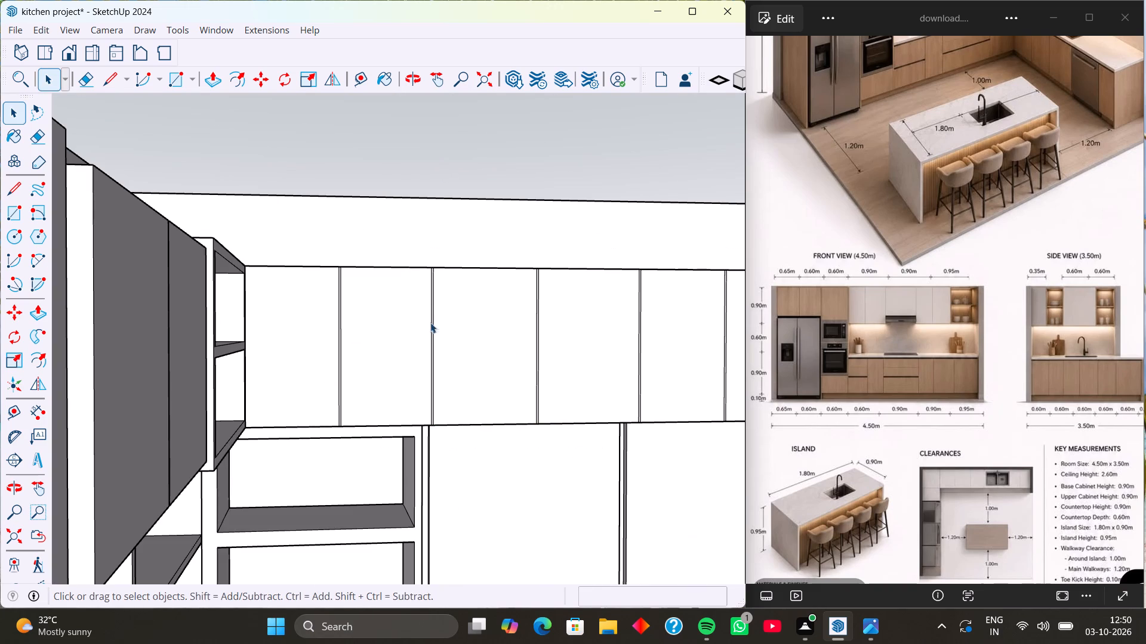
# Open the top cabinet group and push/pull all eight door faces outward by 1".
pyautogui.scroll(-4, 298, 355)
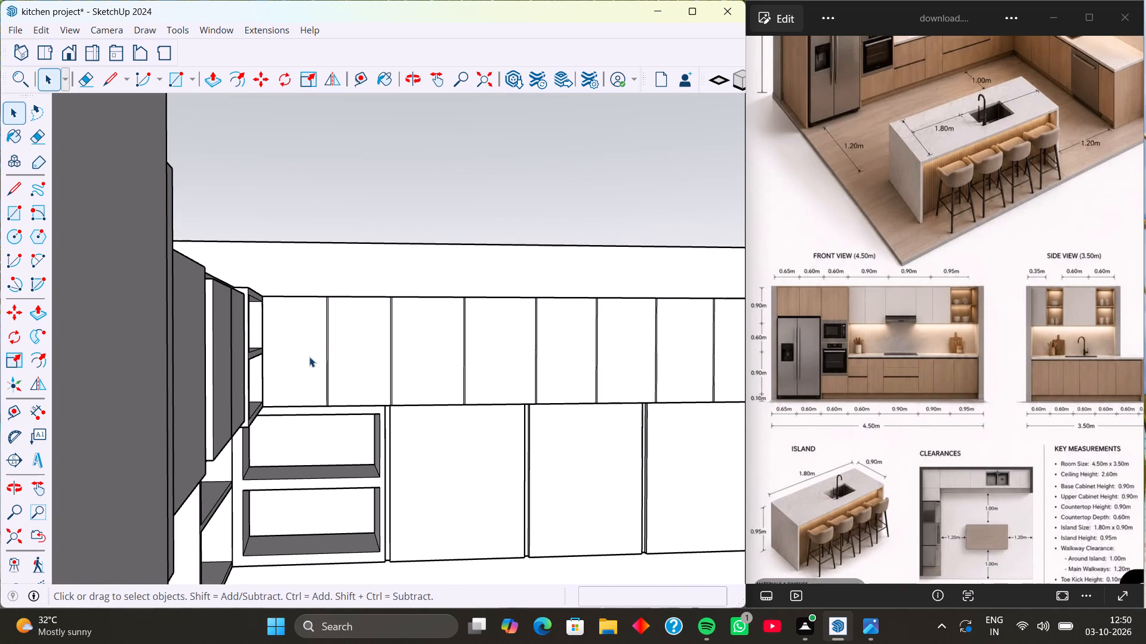
pyautogui.moveTo(309, 357); pyautogui.dragTo(255, 361, button='middle')
pyautogui.tripleClick(248, 364)
pyautogui.click(248, 364)
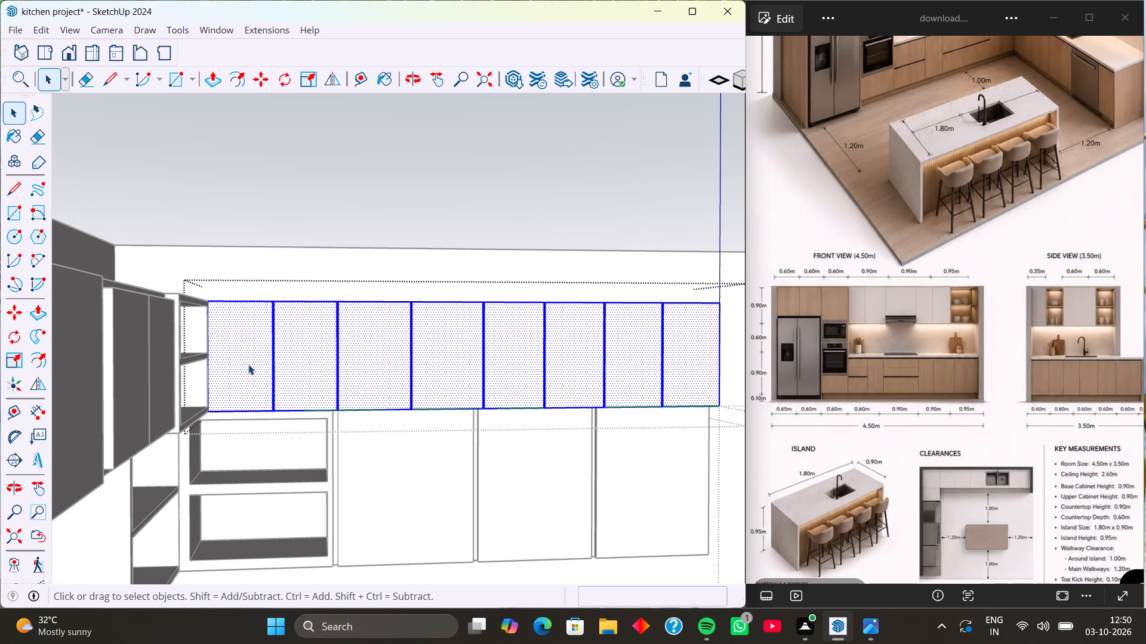
pyautogui.click(235, 366)
pyautogui.press('p')
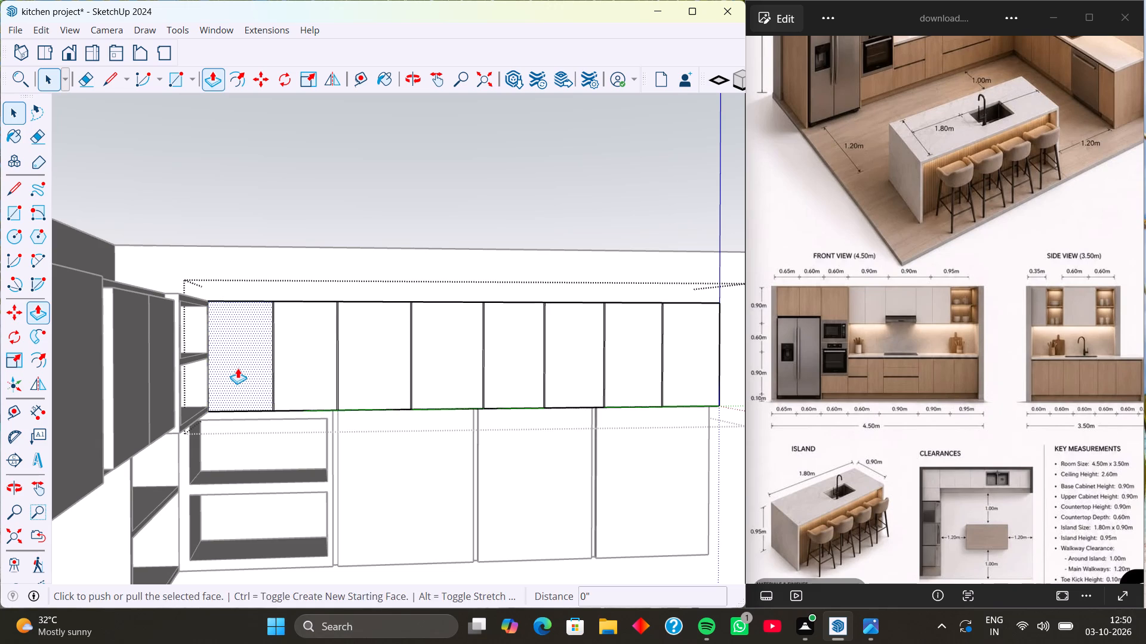
pyautogui.click(238, 368)
pyautogui.press('1')
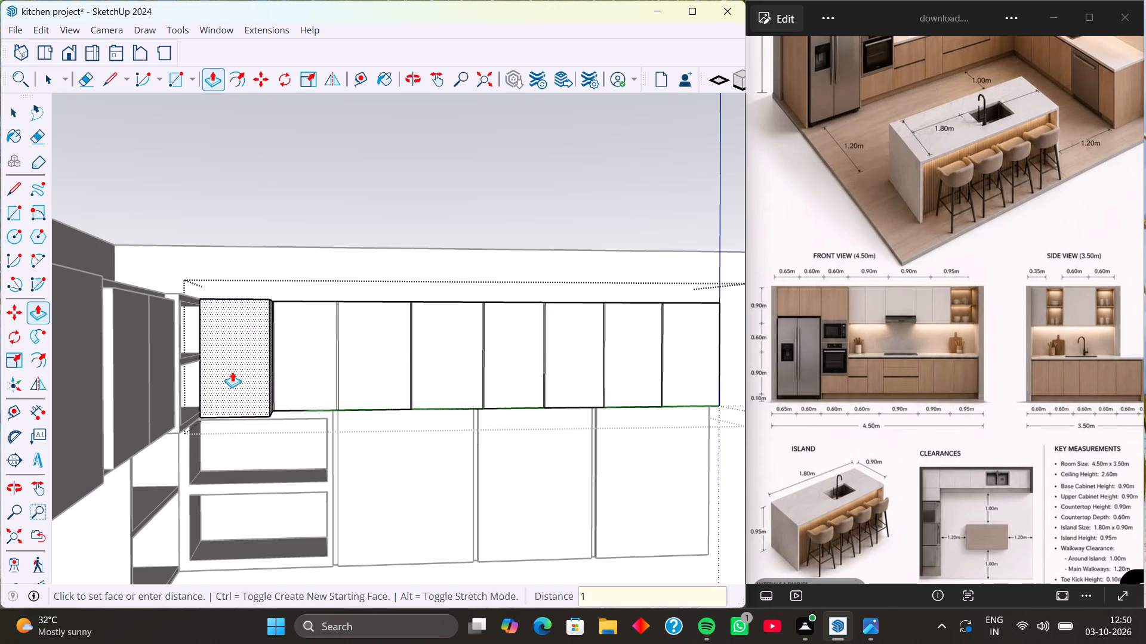
pyautogui.press('Return')
pyautogui.doubleClick(304, 365)
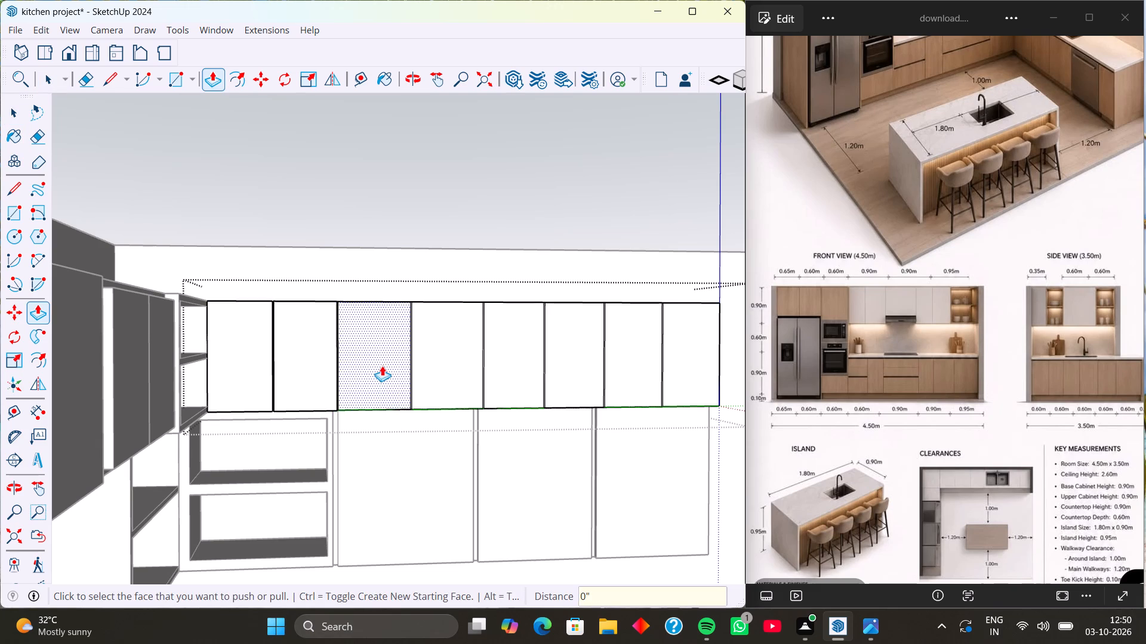
pyautogui.doubleClick(383, 366)
pyautogui.doubleClick(457, 361)
pyautogui.doubleClick(508, 358)
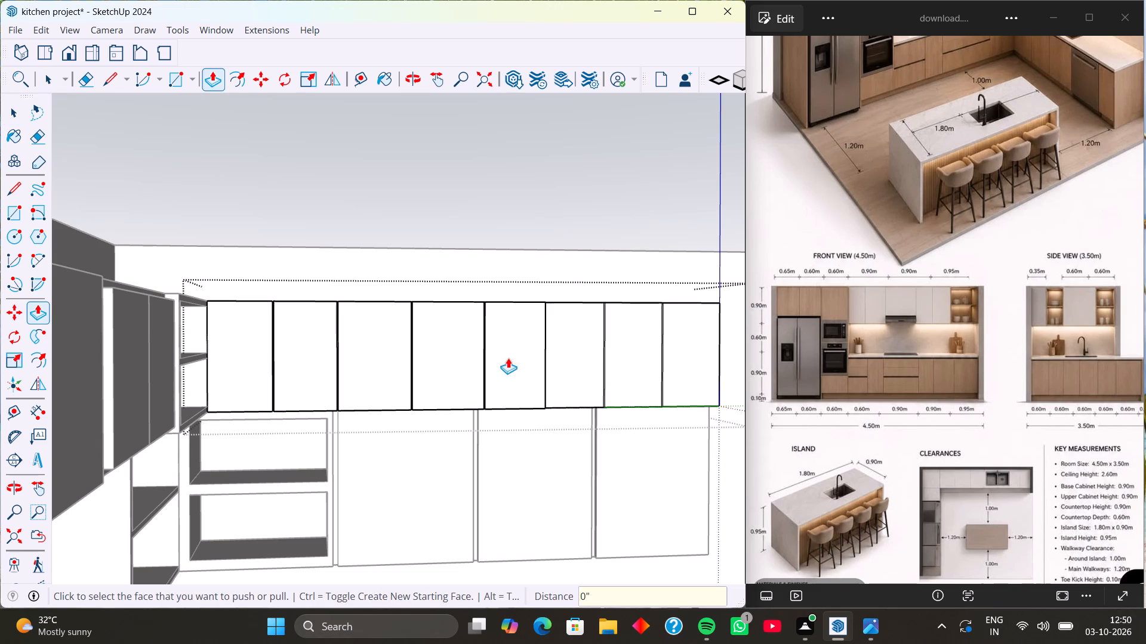
pyautogui.doubleClick(582, 354)
pyautogui.doubleClick(623, 354)
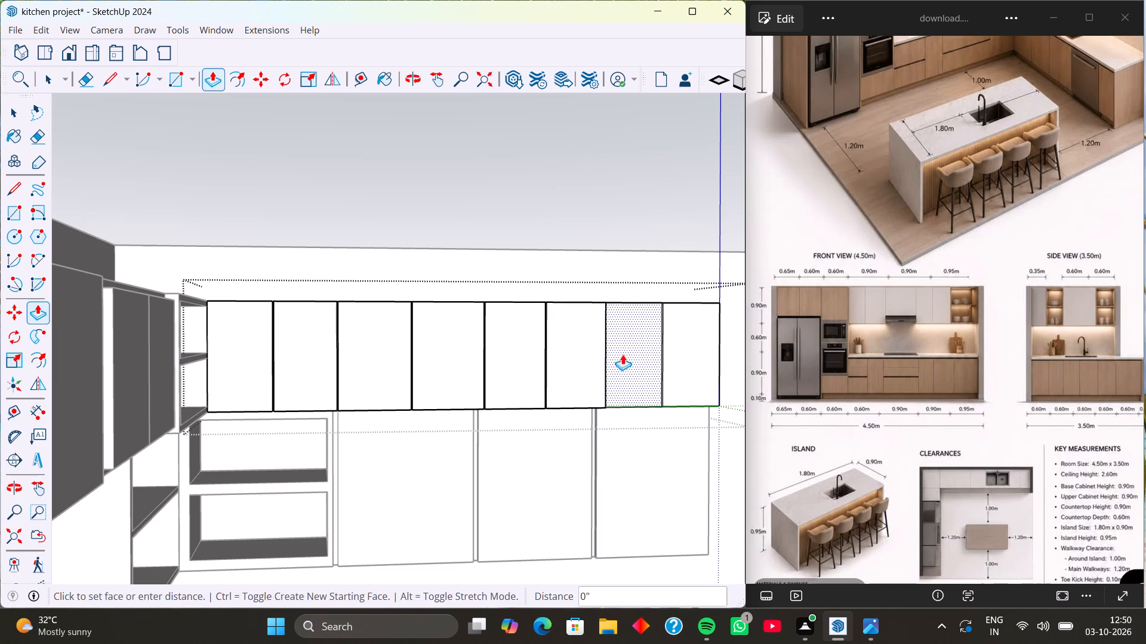
pyautogui.doubleClick(685, 355)
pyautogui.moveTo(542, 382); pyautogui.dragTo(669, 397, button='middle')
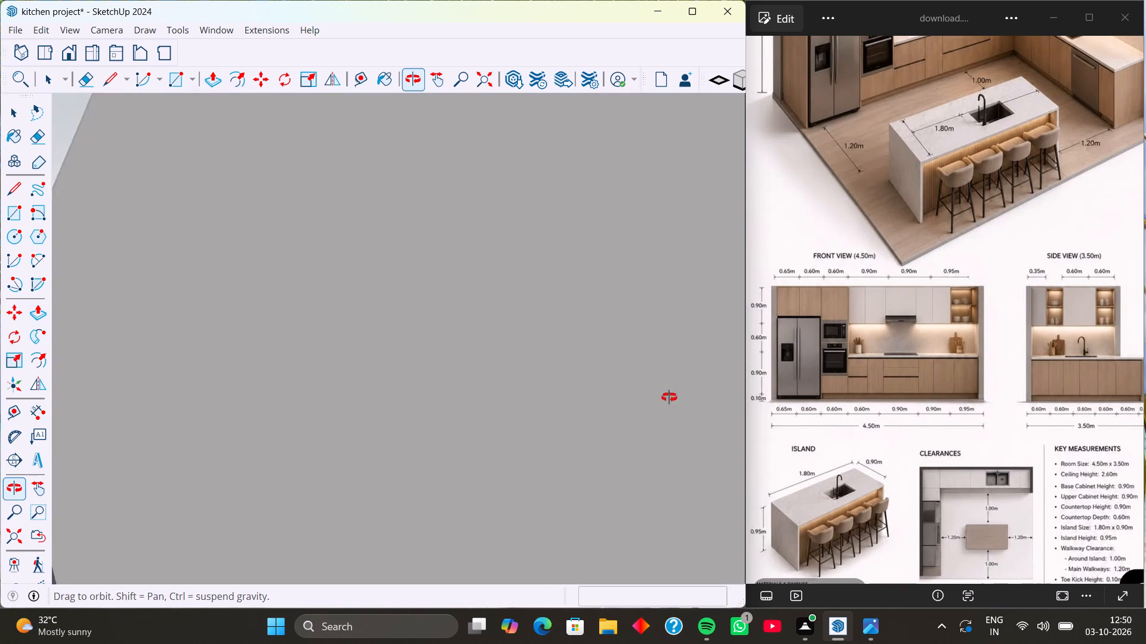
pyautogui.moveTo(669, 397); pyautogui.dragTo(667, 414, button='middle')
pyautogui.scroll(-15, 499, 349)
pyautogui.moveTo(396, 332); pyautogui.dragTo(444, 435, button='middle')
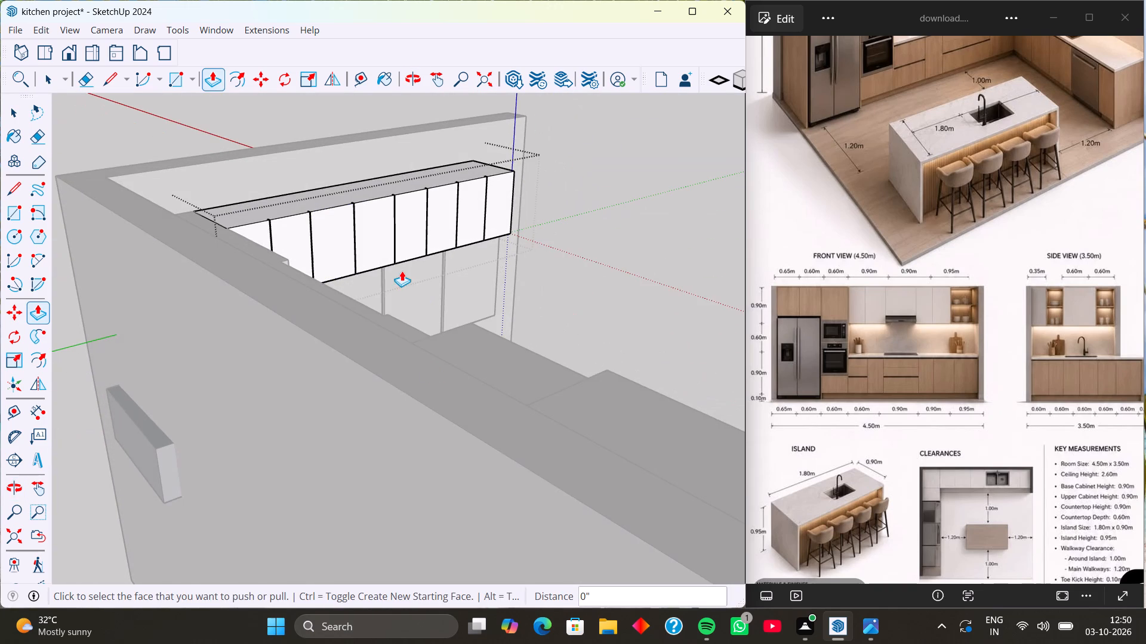
# Check the pulled-out doors of the top cabinet and exit its group.
pyautogui.keyDown('shift'); pyautogui.moveTo(362, 274); pyautogui.dragTo(458, 466, button='middle'); pyautogui.keyUp('shift')
pyautogui.keyDown('shift'); pyautogui.scroll(1, 435, 428); pyautogui.keyUp('shift')
pyautogui.moveTo(424, 420); pyautogui.dragTo(414, 541, button='middle')
pyautogui.scroll(4, 366, 500)
pyautogui.scroll(3, 445, 467)
pyautogui.scroll(-3, 471, 460)
pyautogui.moveTo(506, 478); pyautogui.dragTo(362, 464, button='middle')
pyautogui.scroll(1, 362, 464)
pyautogui.press('space')
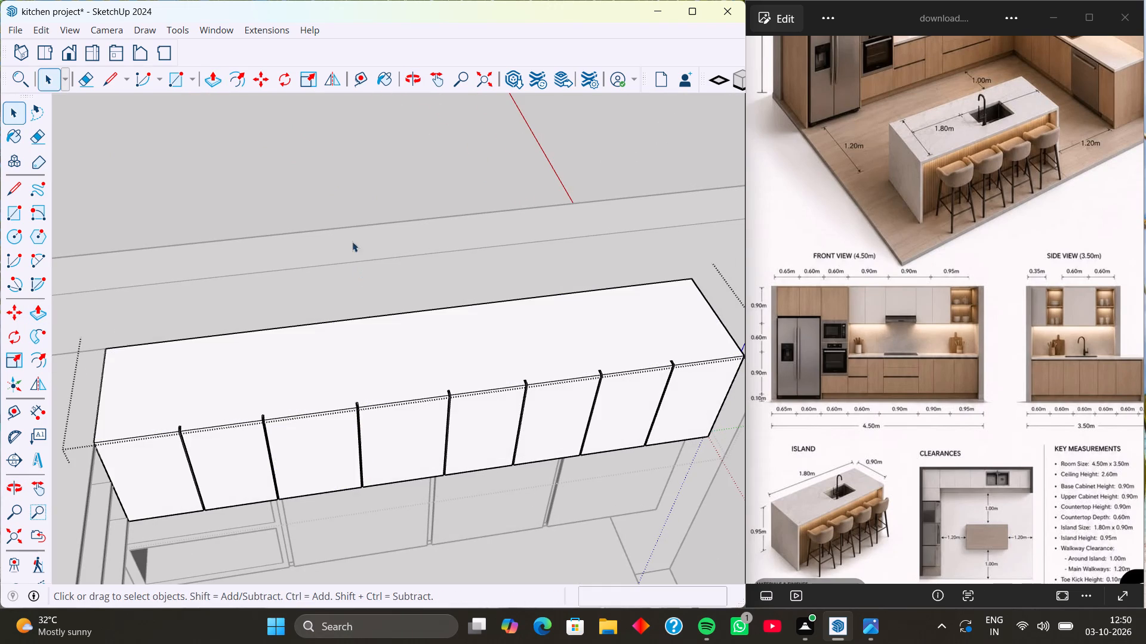
pyautogui.click(344, 182)
# Open the lower wall cabinet group and copy the far vertical edge of the door beside the open niches 1' 1 1/4" towards the niches.
pyautogui.scroll(-5, 442, 351)
pyautogui.moveTo(450, 482); pyautogui.dragTo(380, 299, button='middle')
pyautogui.scroll(-2, 375, 307)
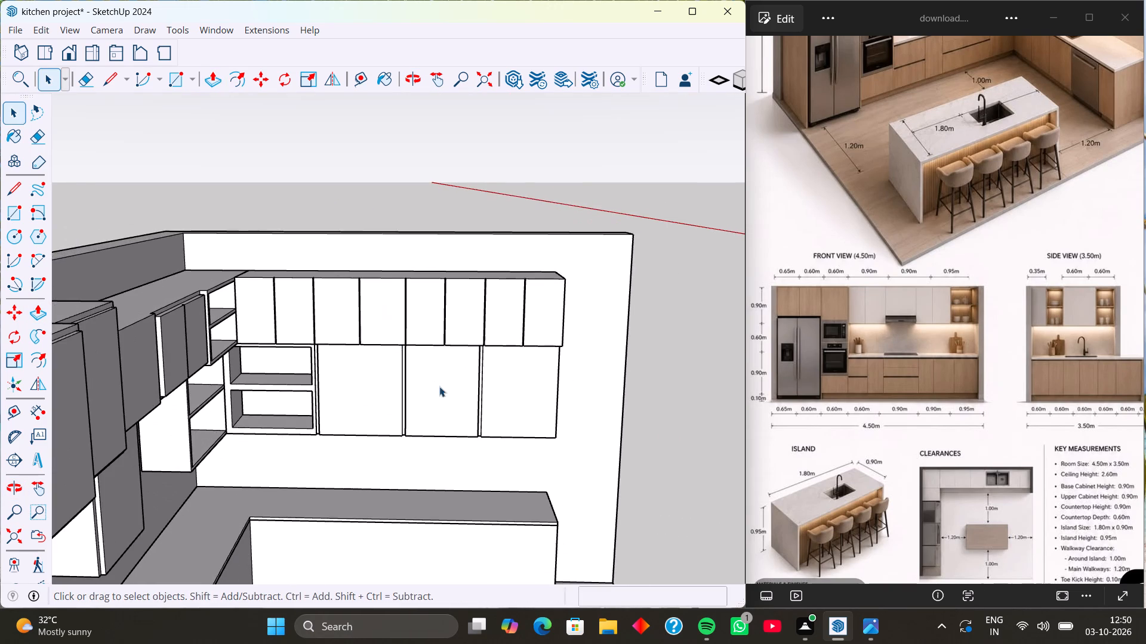
pyautogui.scroll(-1, 437, 388)
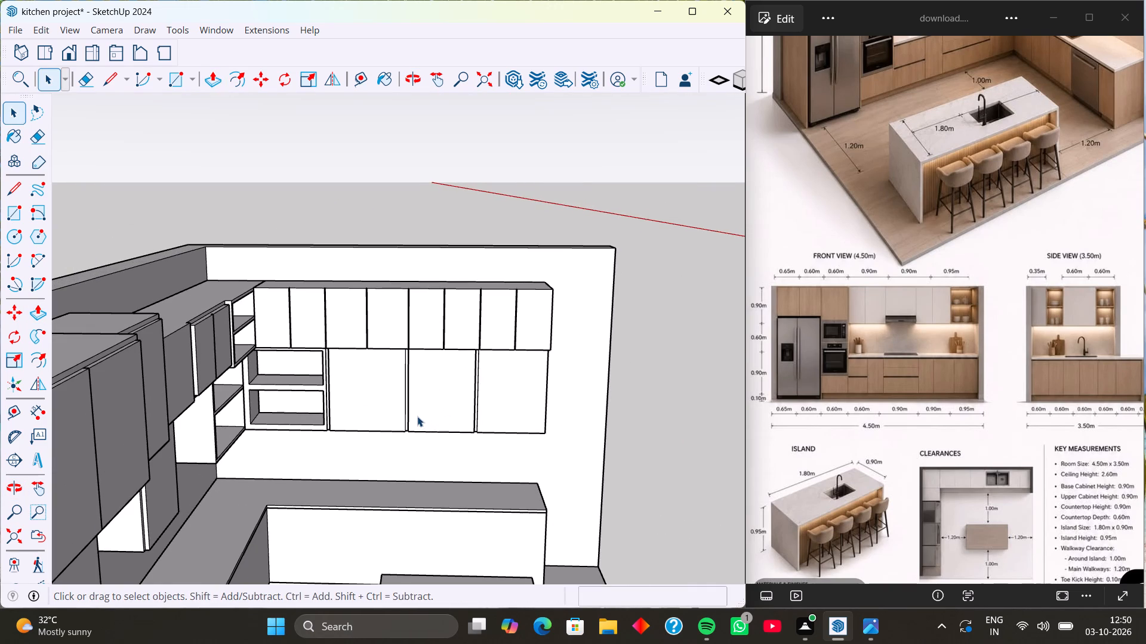
pyautogui.keyDown('shift'); pyautogui.moveTo(417, 416); pyautogui.dragTo(443, 359, button='middle'); pyautogui.keyUp('shift')
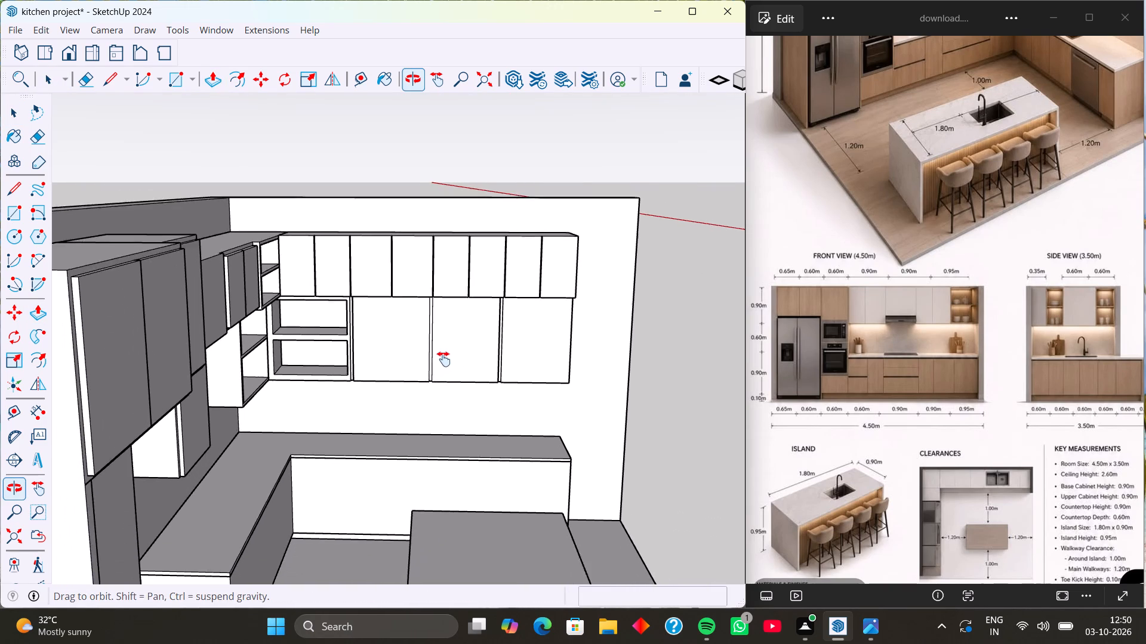
pyautogui.keyDown('shift'); pyautogui.moveTo(443, 359); pyautogui.dragTo(446, 337, button='middle'); pyautogui.keyUp('shift')
pyautogui.moveTo(396, 331); pyautogui.dragTo(430, 326, button='middle')
pyautogui.scroll(3, 424, 332)
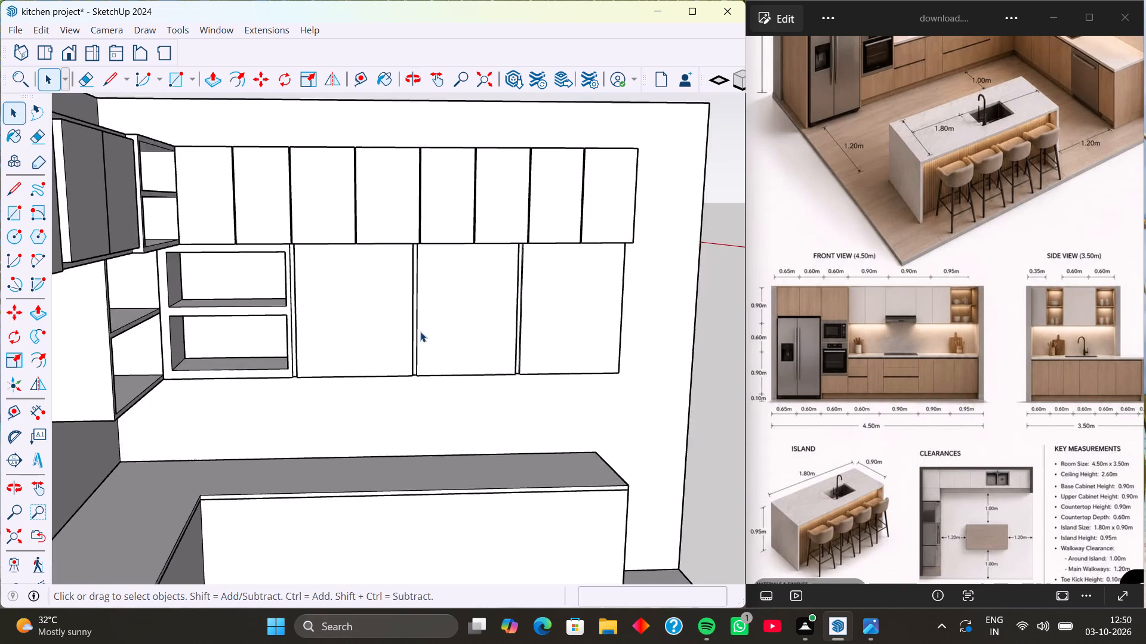
pyautogui.scroll(8, 420, 332)
pyautogui.click(412, 342)
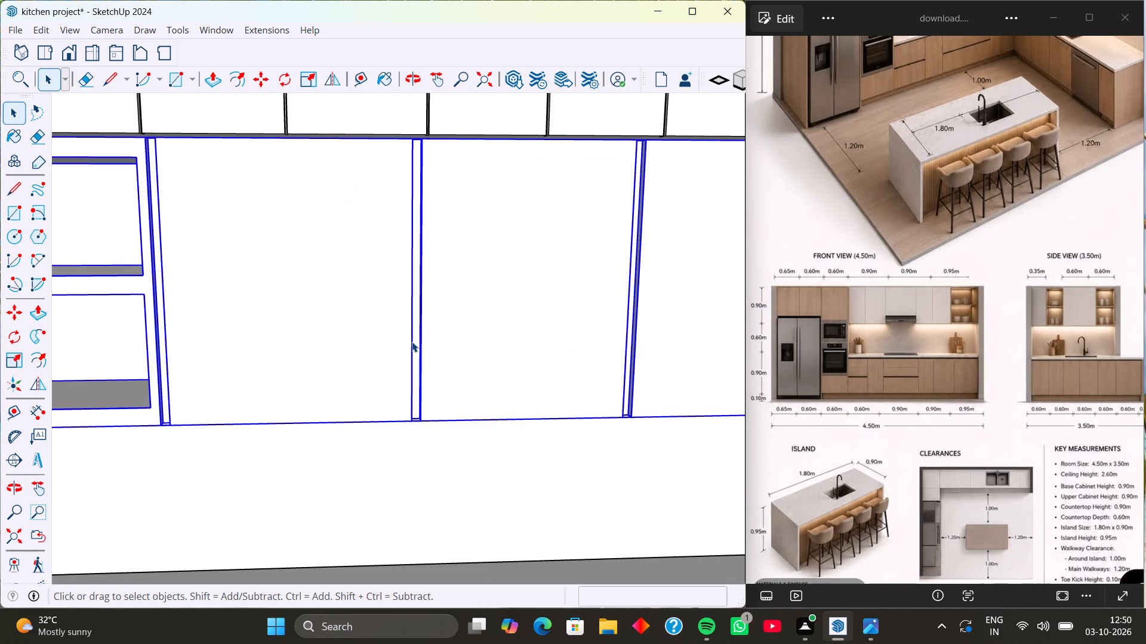
pyautogui.doubleClick(412, 342)
pyautogui.click(412, 345)
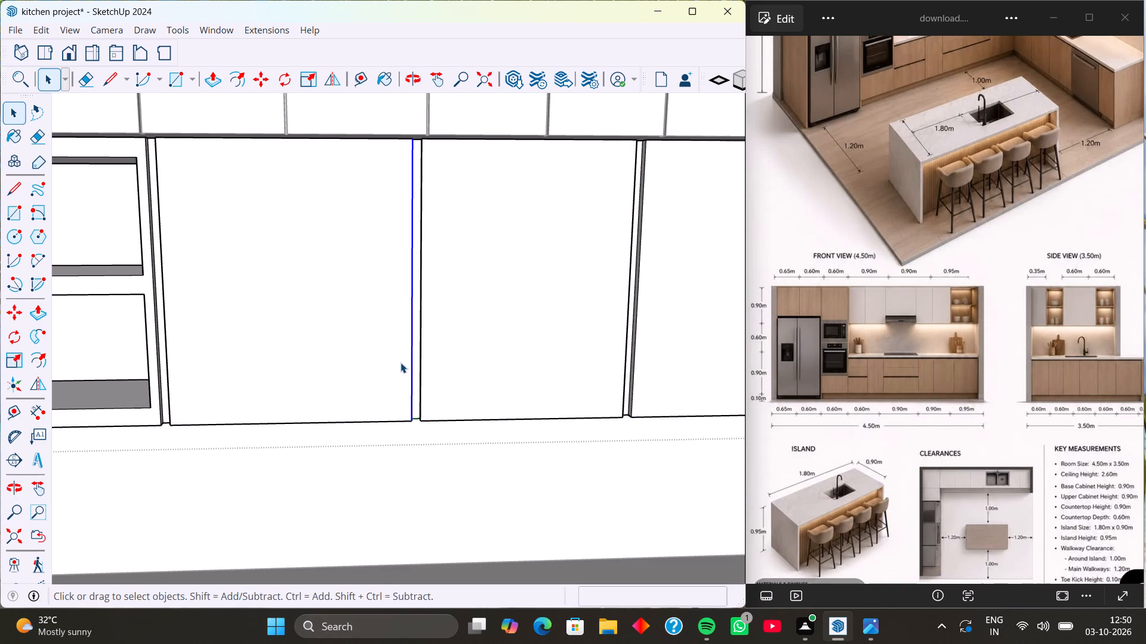
pyautogui.press('m')
pyautogui.click(413, 419)
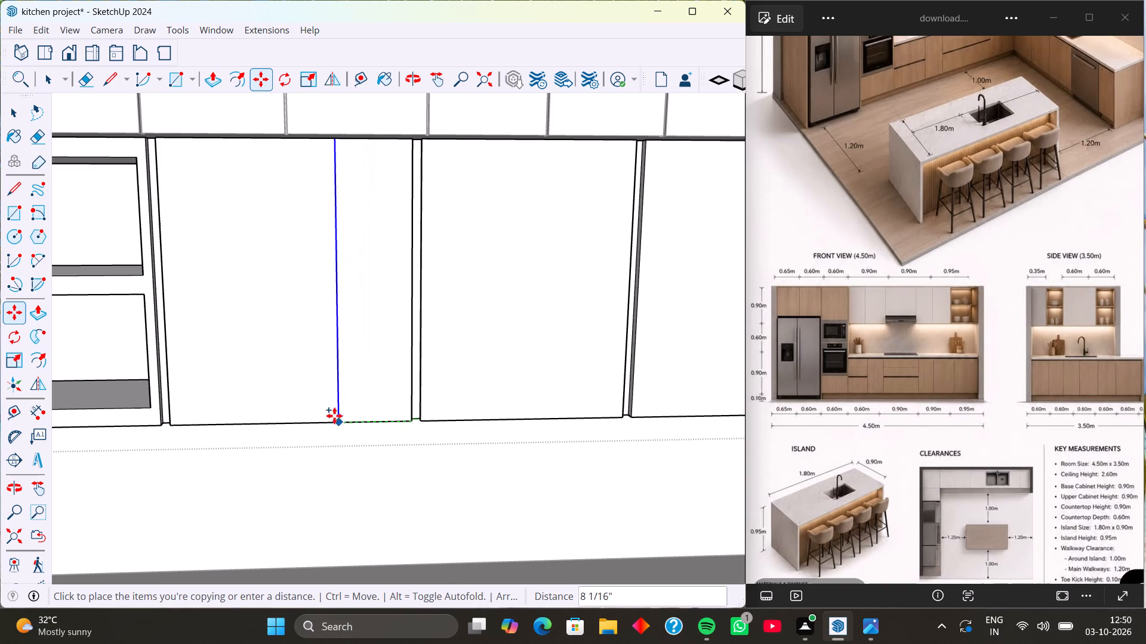
pyautogui.click(291, 423)
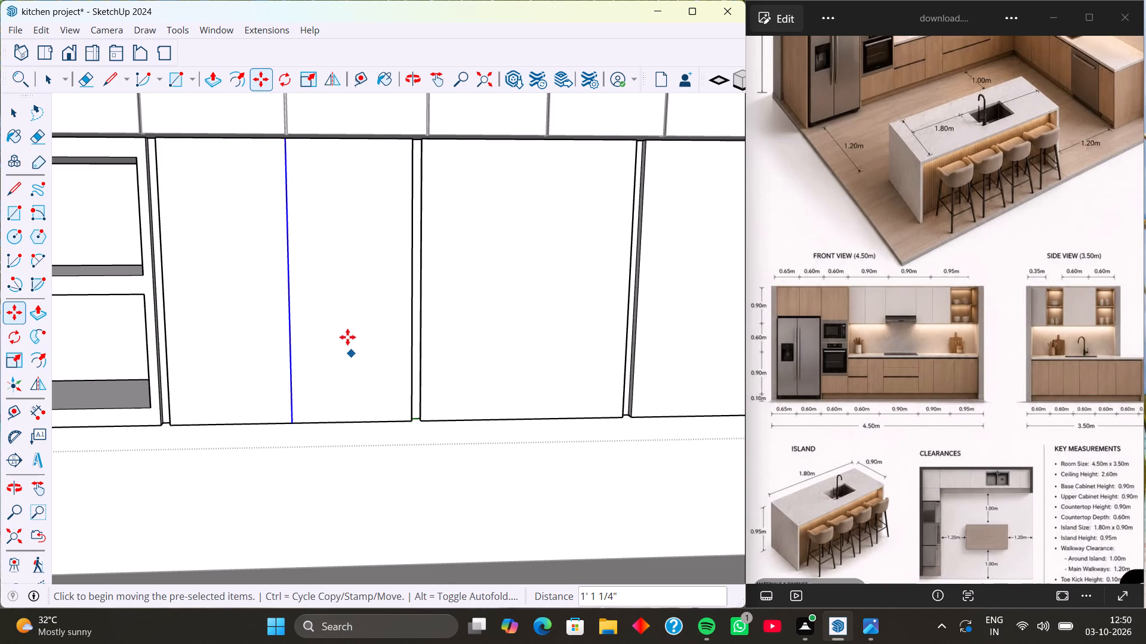
# Copy the new dividing line in the door beside the niches 3 mm towards the niches.
pyautogui.scroll(-5, 346, 335)
pyautogui.keyDown('shift'); pyautogui.moveTo(341, 356); pyautogui.dragTo(381, 355, button='middle'); pyautogui.keyUp('shift')
pyautogui.moveTo(376, 355); pyautogui.dragTo(395, 357, button='middle')
pyautogui.press('space')
pyautogui.click(549, 356)
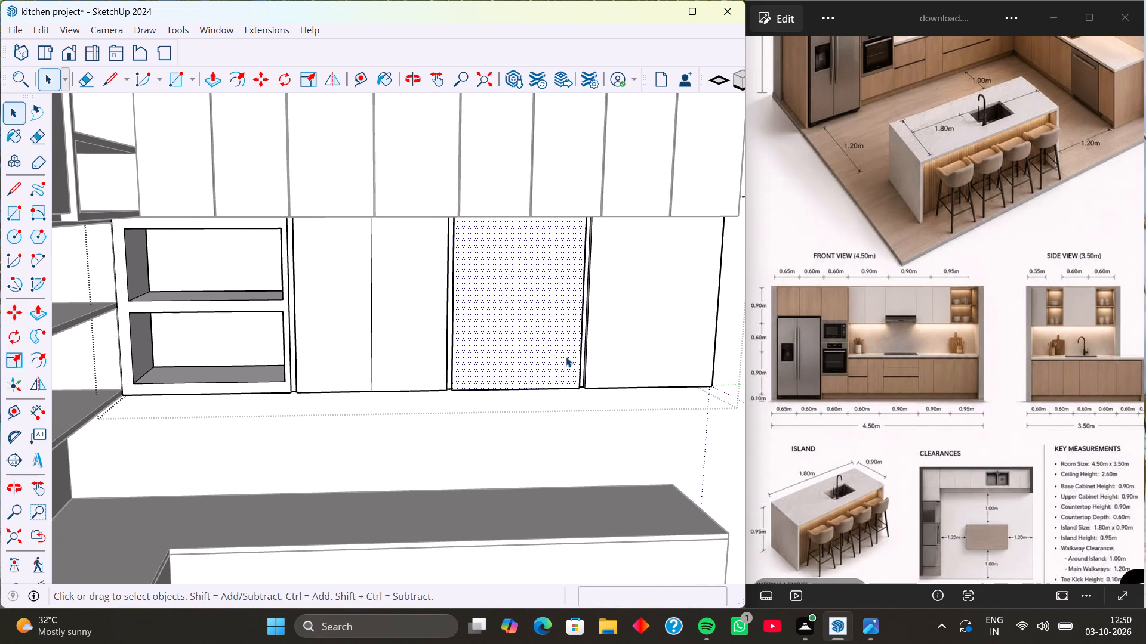
pyautogui.keyDown('shift'); pyautogui.moveTo(566, 357); pyautogui.dragTo(503, 359, button='middle'); pyautogui.keyUp('shift')
pyautogui.scroll(7, 520, 359)
pyautogui.scroll(-4, 435, 377)
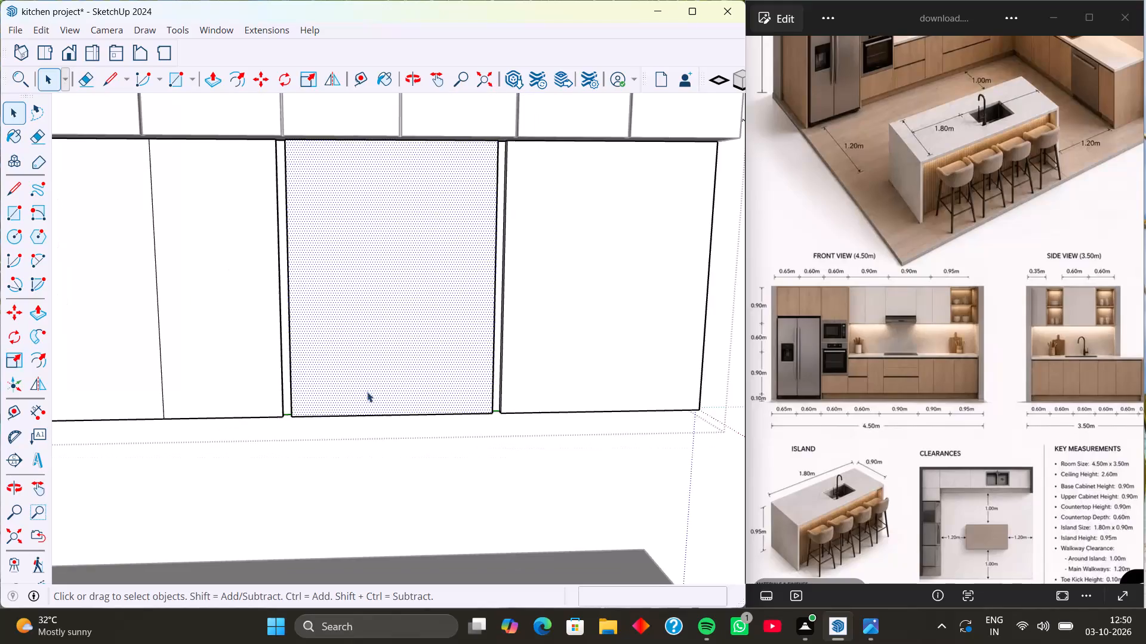
pyautogui.keyDown('shift'); pyautogui.moveTo(369, 391); pyautogui.dragTo(491, 390, button='middle'); pyautogui.keyUp('shift')
pyautogui.scroll(3, 305, 376)
pyautogui.moveTo(311, 376); pyautogui.dragTo(337, 375, button='middle')
pyautogui.scroll(5, 325, 382)
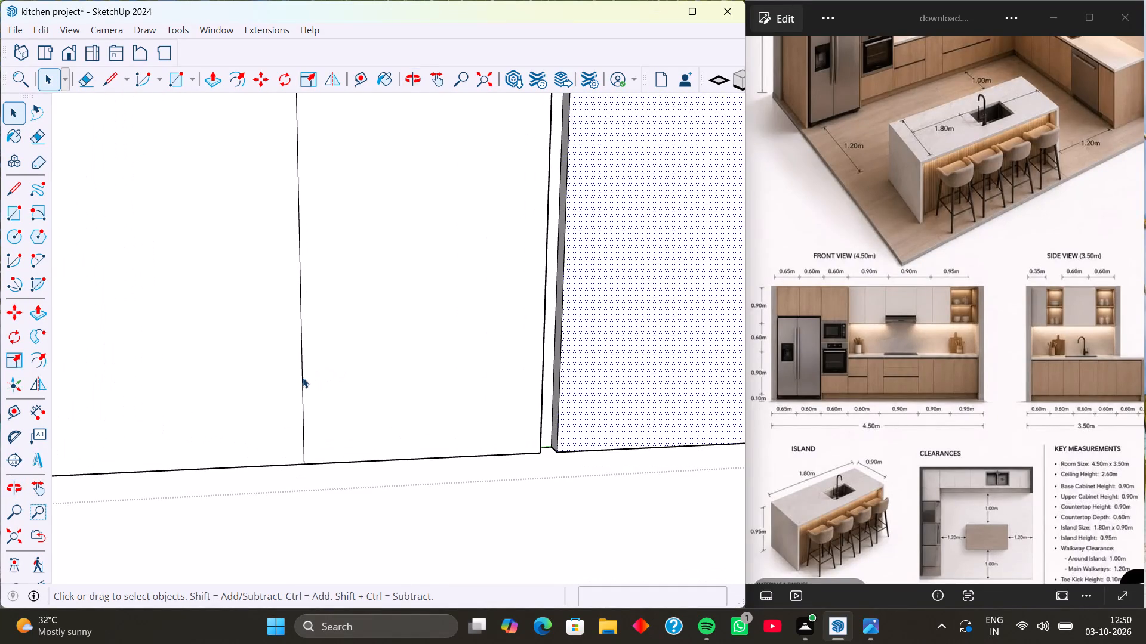
pyautogui.click(303, 377)
pyautogui.press('m')
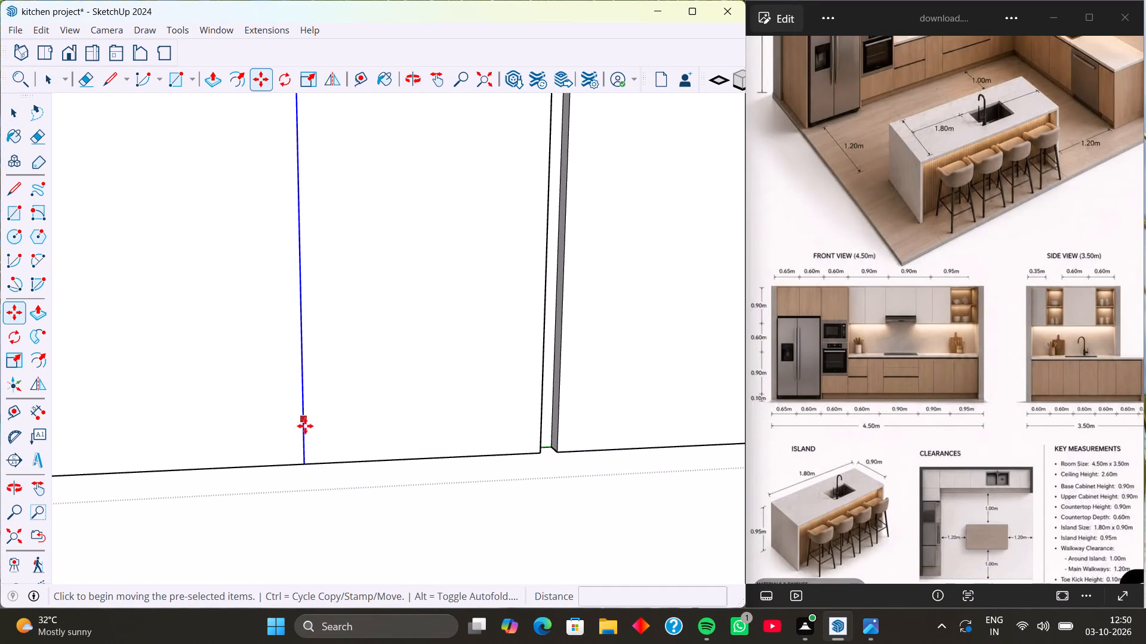
pyautogui.keyDown('shift'); pyautogui.moveTo(352, 432); pyautogui.dragTo(384, 305, button='middle'); pyautogui.keyUp('shift')
pyautogui.scroll(7, 322, 368)
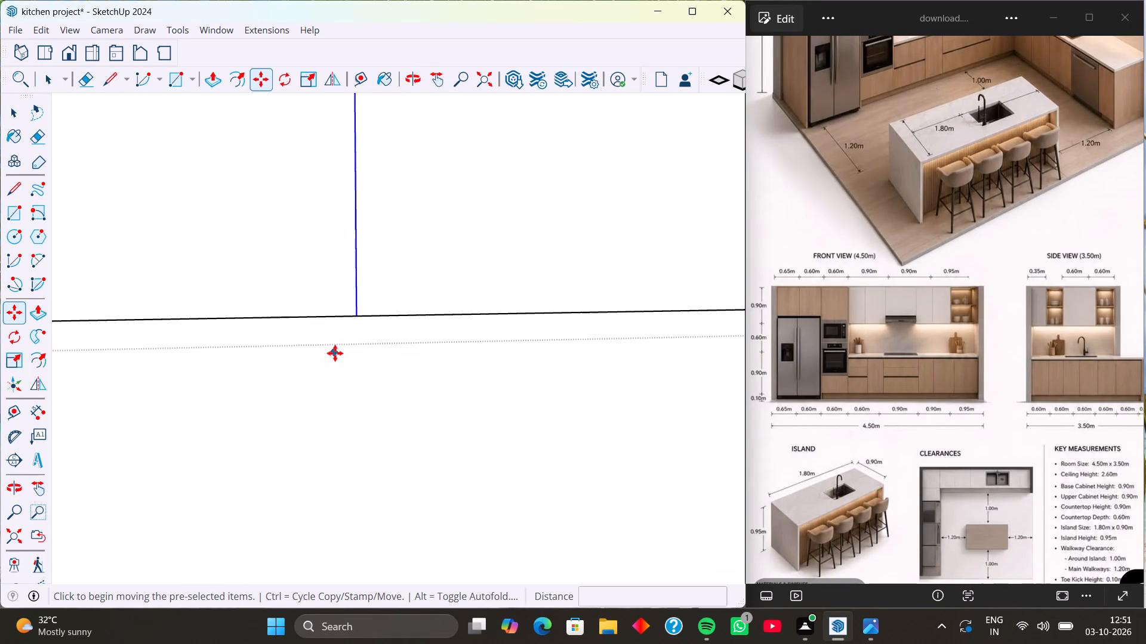
pyautogui.click(359, 306)
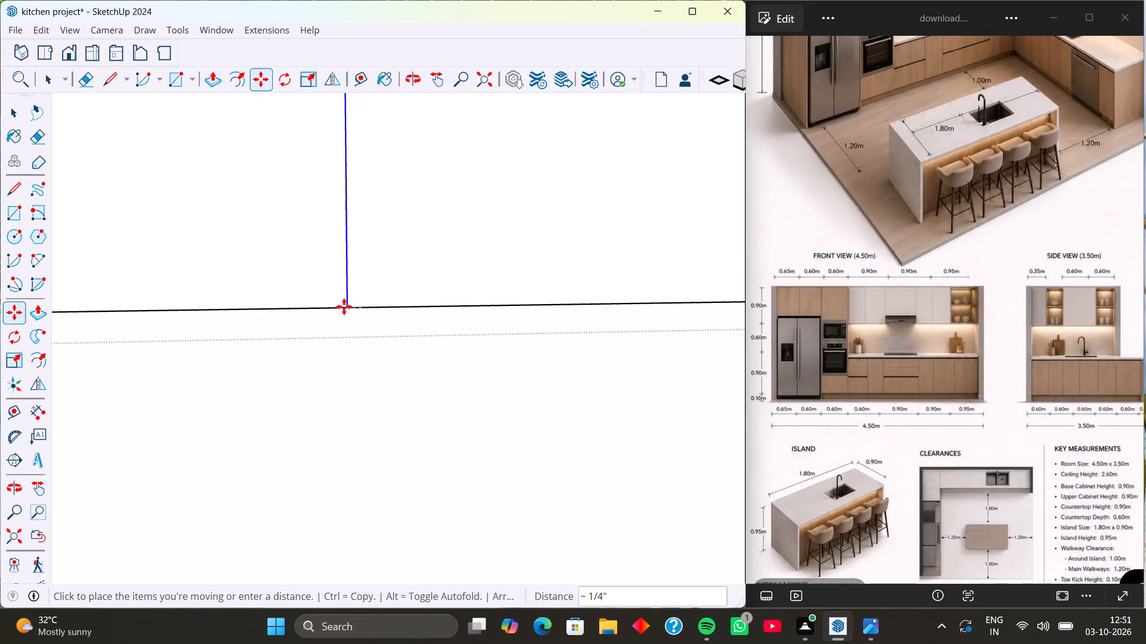
pyautogui.write('3mm')
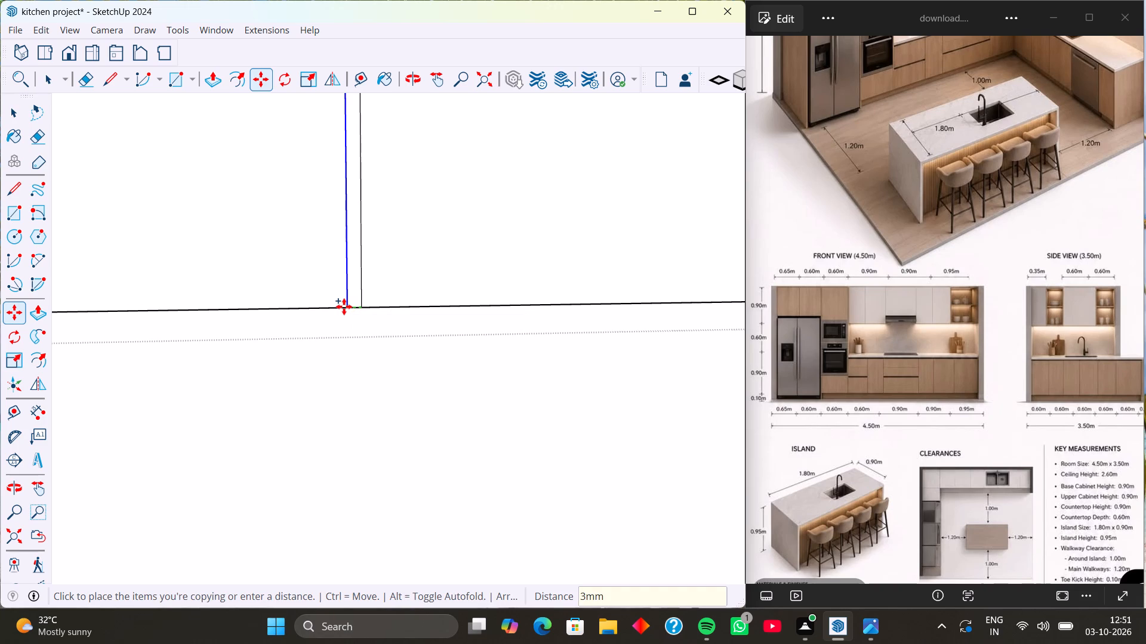
pyautogui.press('Return')
# Copy the offset line 6 mm back towards the cabinet's free end and erase the original centre line between the two copies.
pyautogui.scroll(7, 349, 312)
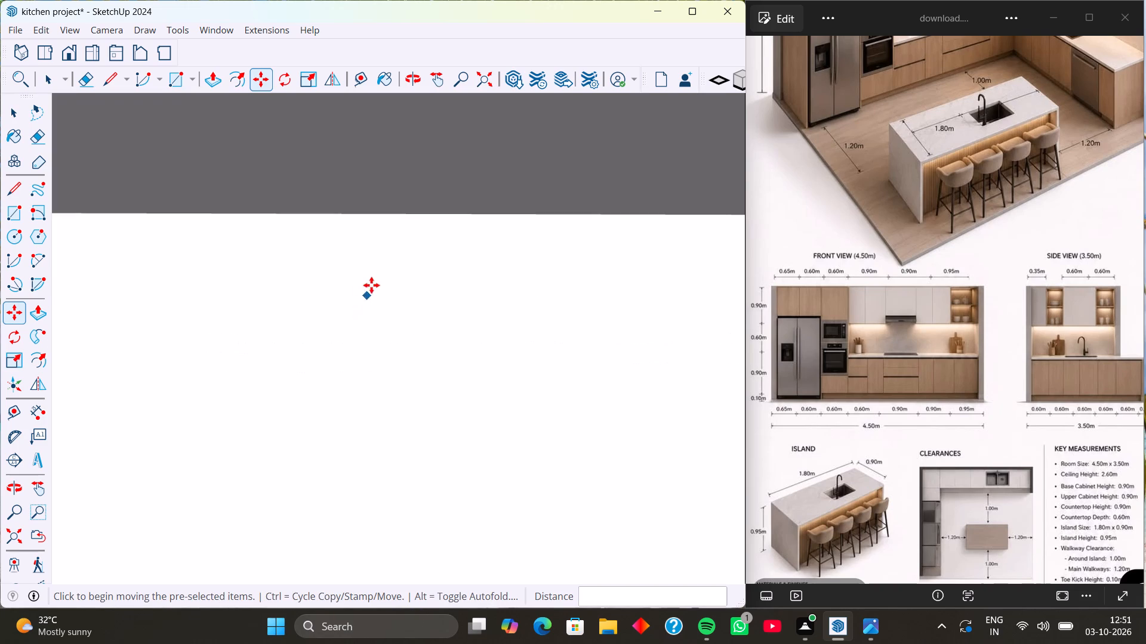
pyautogui.scroll(-4, 386, 277)
pyautogui.click(400, 268)
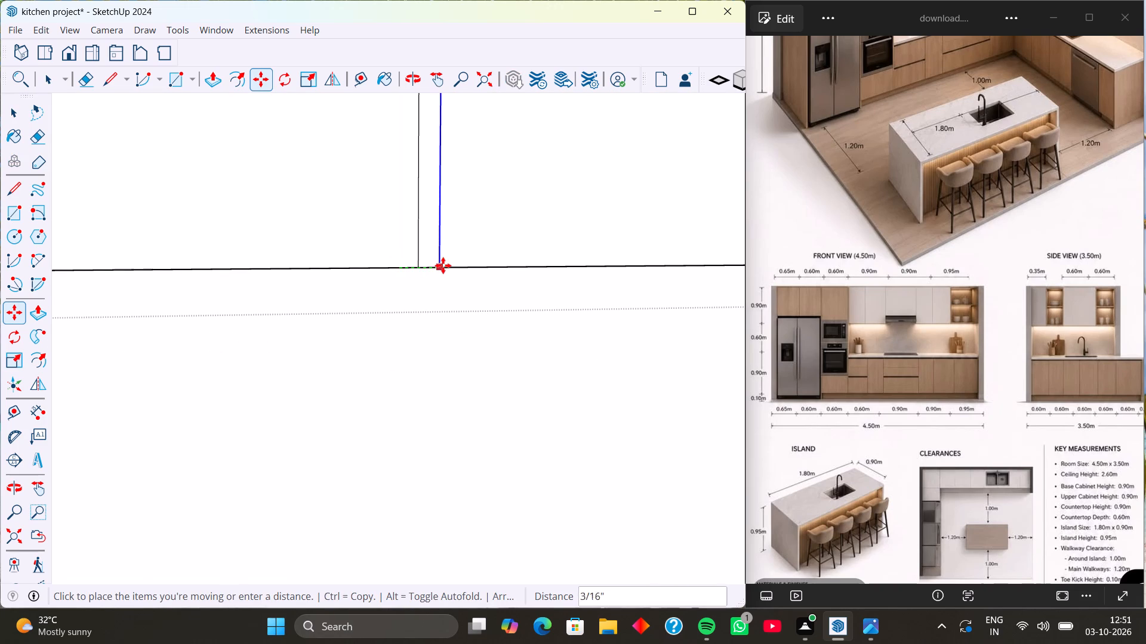
pyautogui.write('6mm')
pyautogui.press('Return')
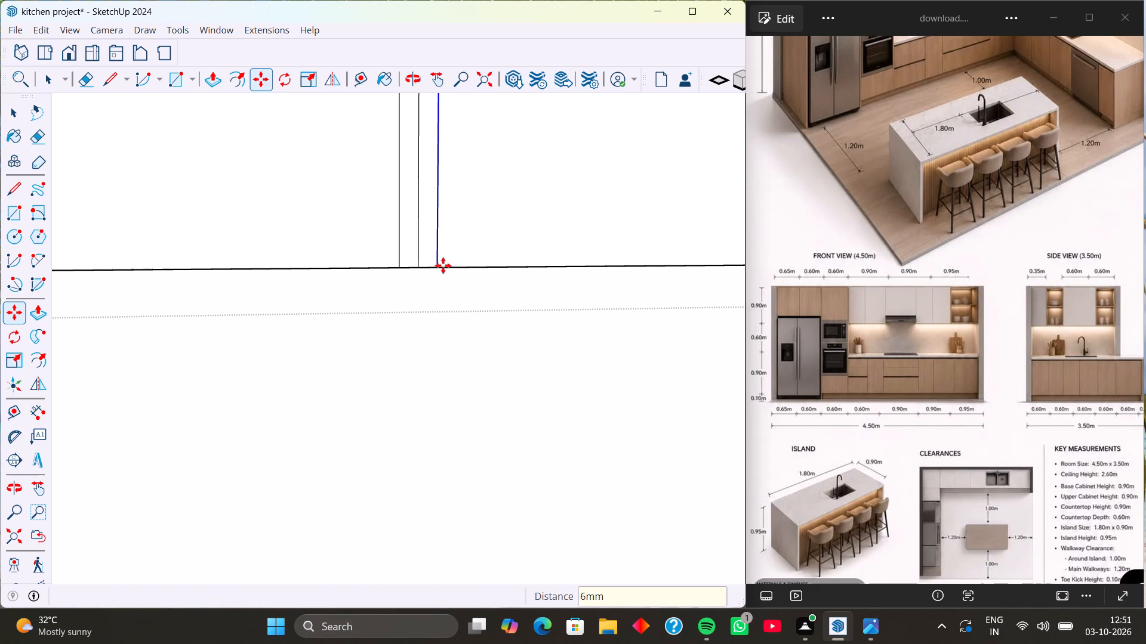
pyautogui.press('e')
pyautogui.click(419, 249)
pyautogui.scroll(-4, 414, 237)
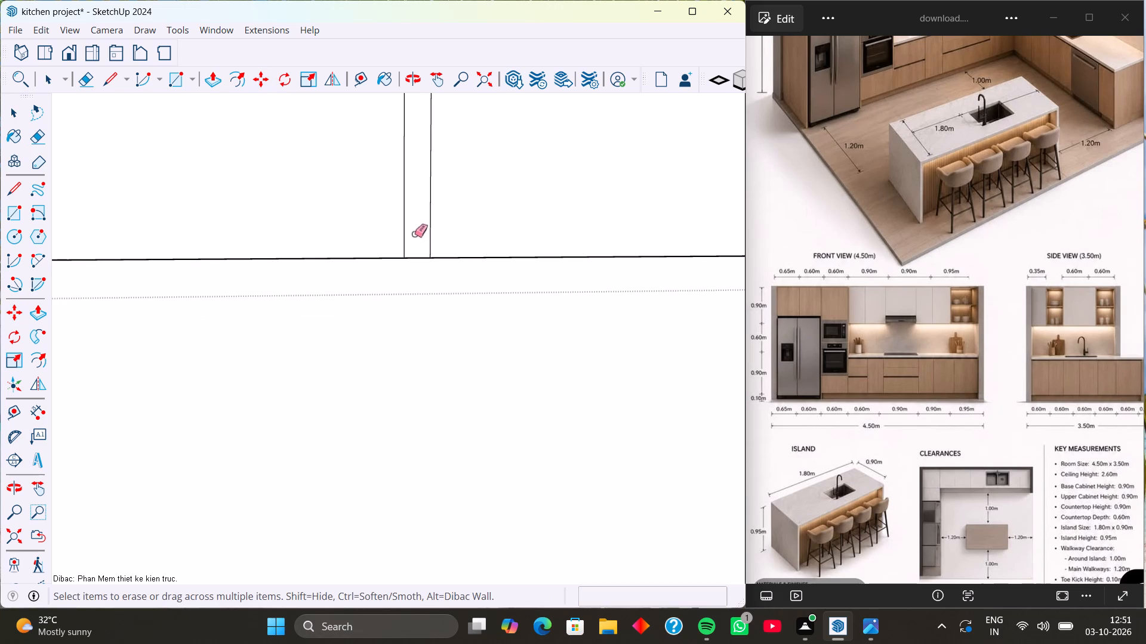
# Push/pull the narrow gap strip between the two new door halves inward by 1" and exit the cabinet group.
pyautogui.press('p')
pyautogui.click(416, 233)
pyautogui.scroll(-2, 417, 225)
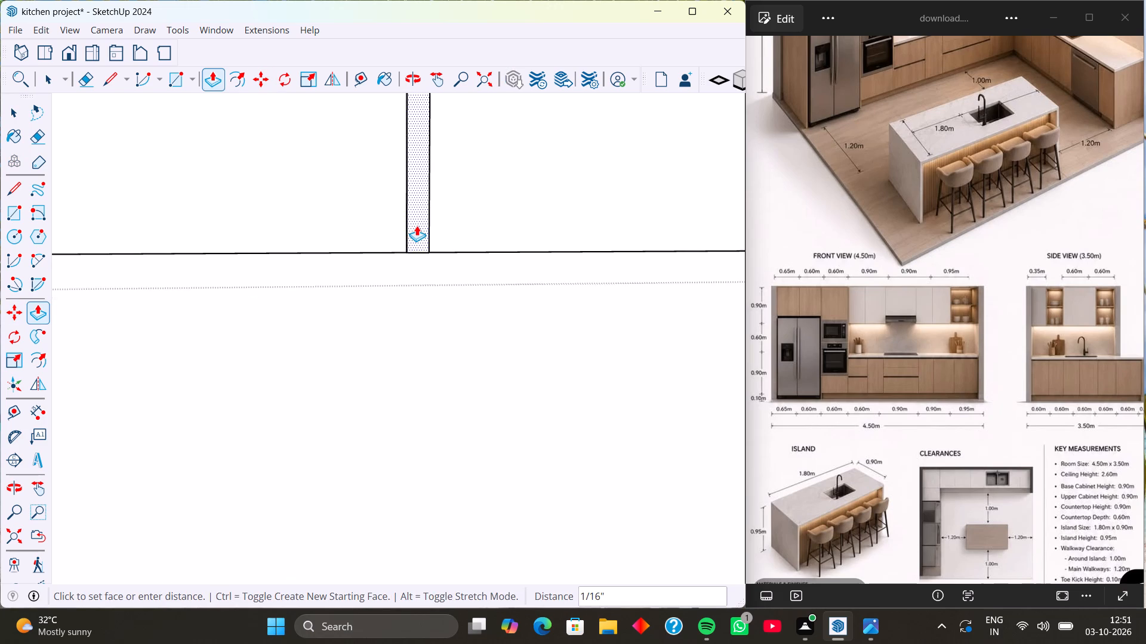
pyautogui.moveTo(417, 225); pyautogui.dragTo(410, 351, button='middle')
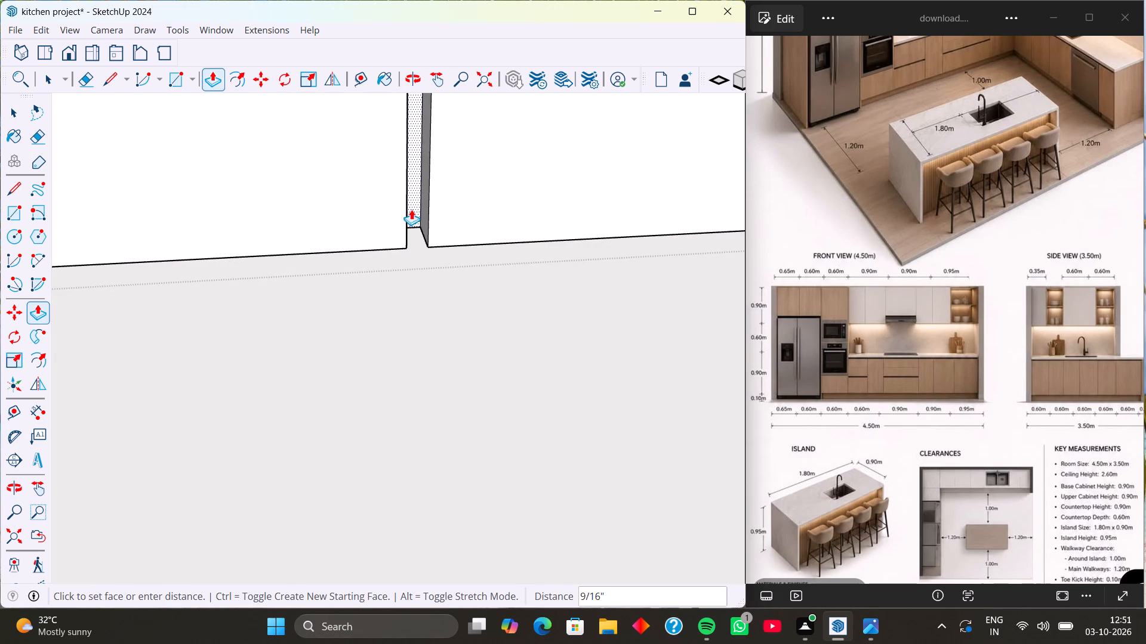
pyautogui.press('1')
pyautogui.press('Return')
pyautogui.scroll(-9, 399, 244)
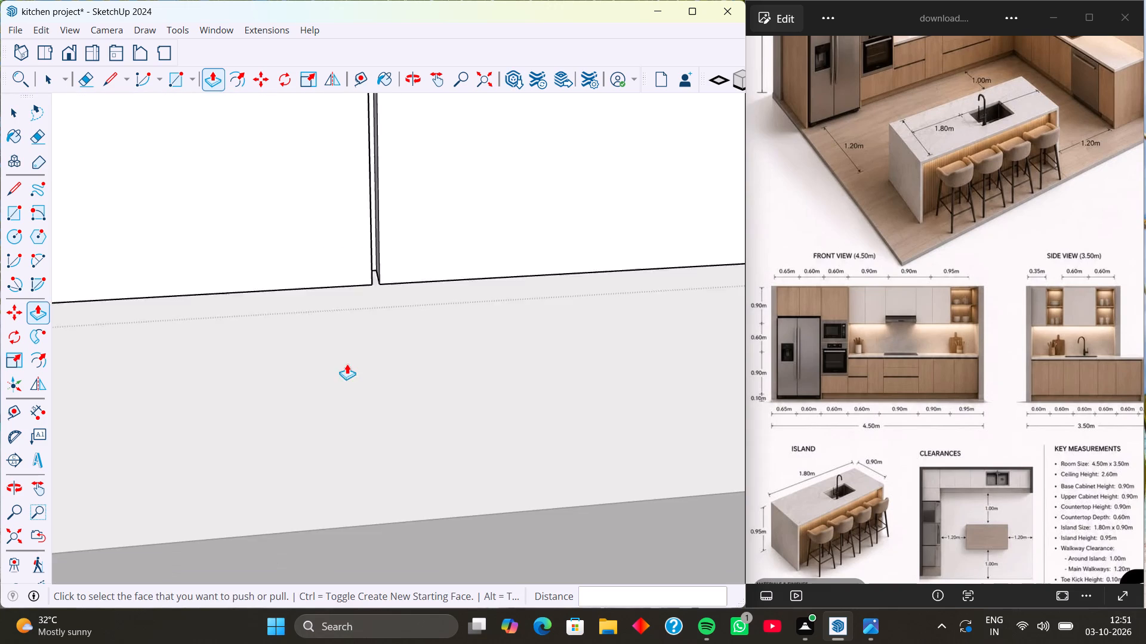
pyautogui.scroll(-14, 347, 364)
pyautogui.scroll(-3, 314, 308)
pyautogui.moveTo(383, 272); pyautogui.dragTo(375, 278, button='middle')
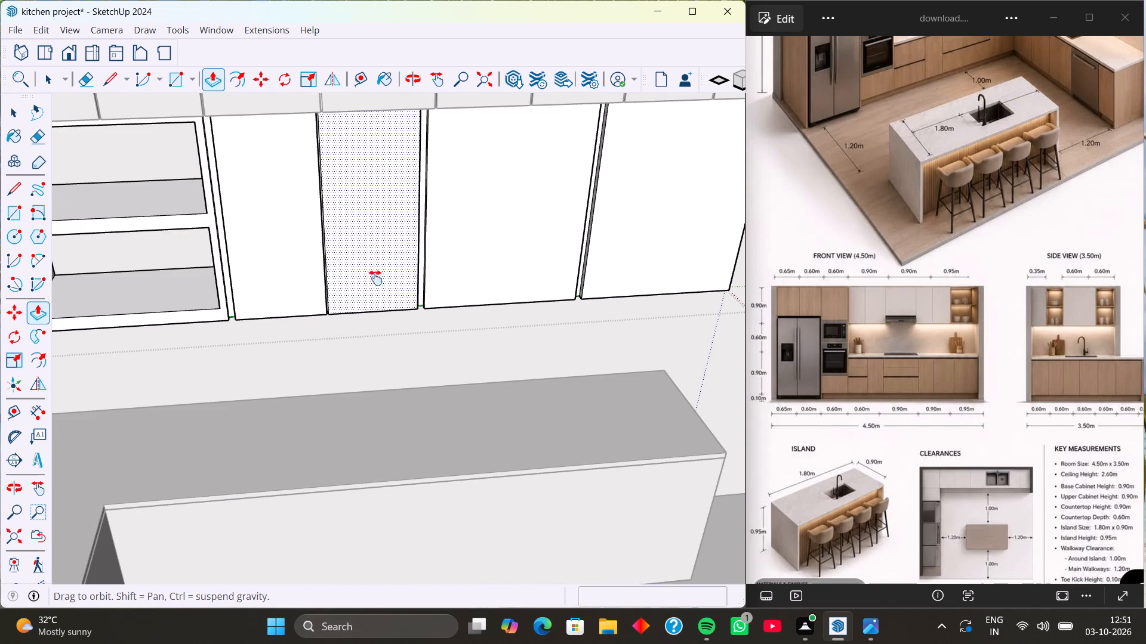
pyautogui.moveTo(375, 278); pyautogui.dragTo(319, 329, button='middle')
pyautogui.moveTo(415, 329); pyautogui.dragTo(341, 286, button='middle')
pyautogui.moveTo(395, 278); pyautogui.dragTo(404, 274, button='middle')
pyautogui.scroll(-3, 383, 301)
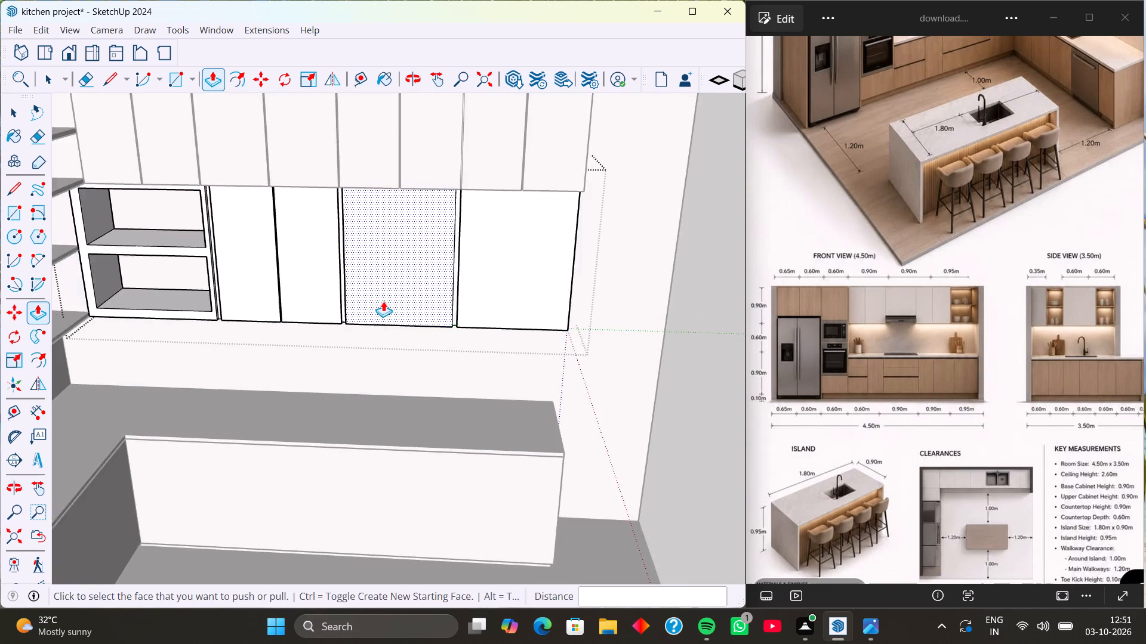
pyautogui.scroll(-6, 383, 301)
pyautogui.press('space')
pyautogui.click(618, 351)
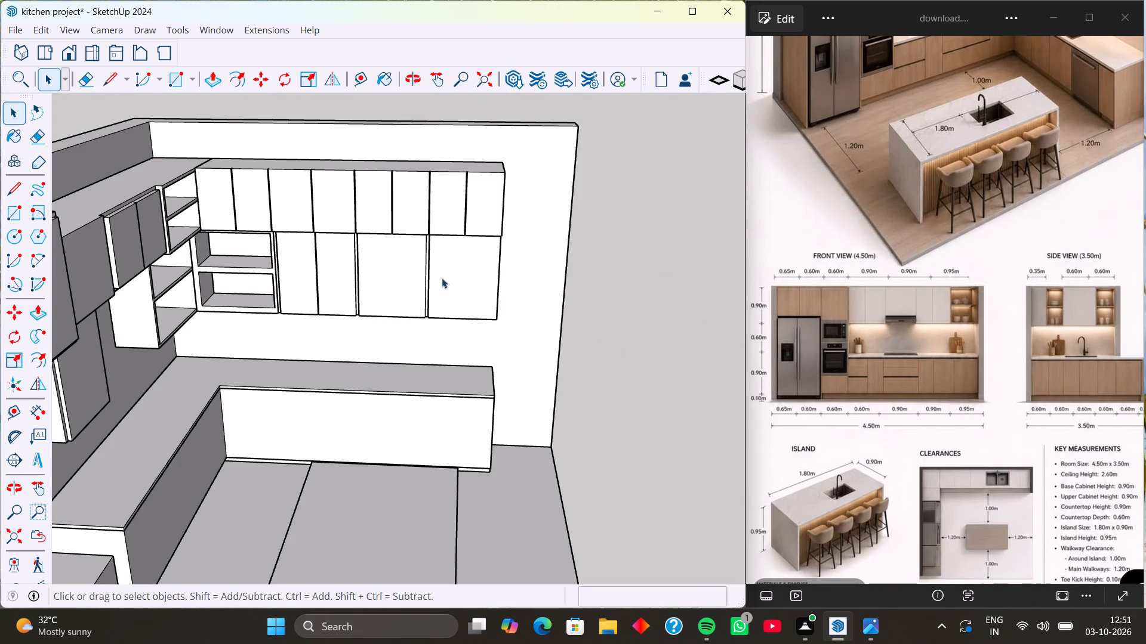
# Examine the side wall cabinets and the whole kitchen model from several angles, comparing the layout with the reference.
pyautogui.moveTo(439, 271); pyautogui.dragTo(439, 249, button='middle')
pyautogui.scroll(-4, 438, 262)
pyautogui.moveTo(461, 294); pyautogui.dragTo(482, 291, button='middle')
pyautogui.scroll(4, 396, 284)
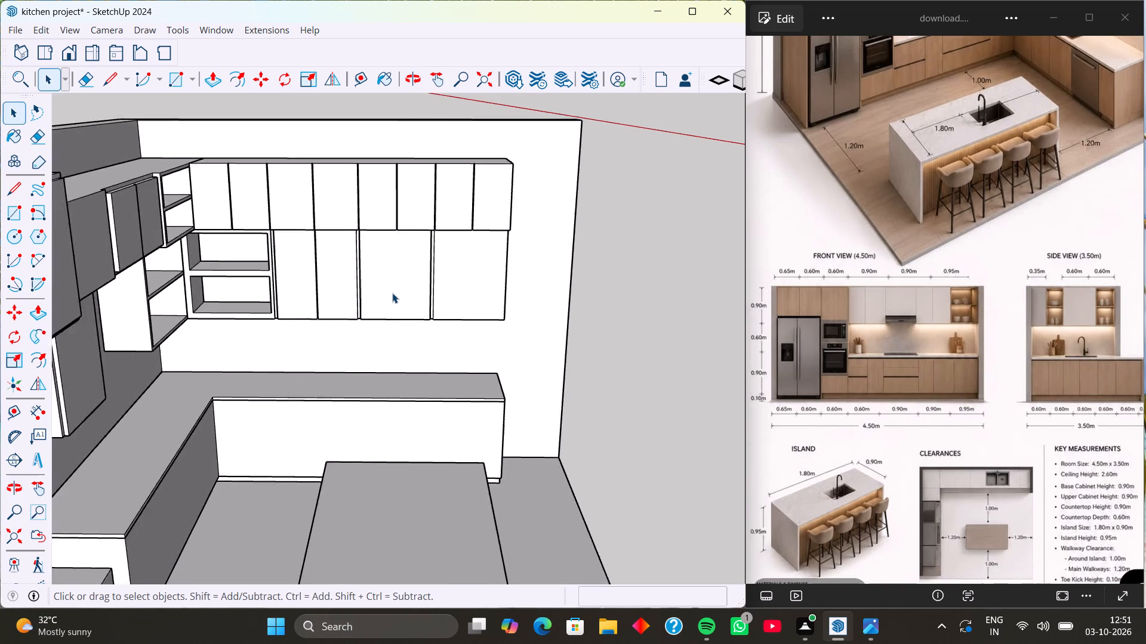
pyautogui.scroll(3, 392, 293)
pyautogui.scroll(-8, 396, 302)
pyautogui.moveTo(443, 352); pyautogui.dragTo(338, 379, button='middle')
pyautogui.moveTo(426, 382); pyautogui.dragTo(332, 386, button='middle')
pyautogui.moveTo(499, 366); pyautogui.dragTo(360, 376, button='middle')
pyautogui.moveTo(475, 377); pyautogui.dragTo(516, 355, button='middle')
pyautogui.scroll(-3, 456, 394)
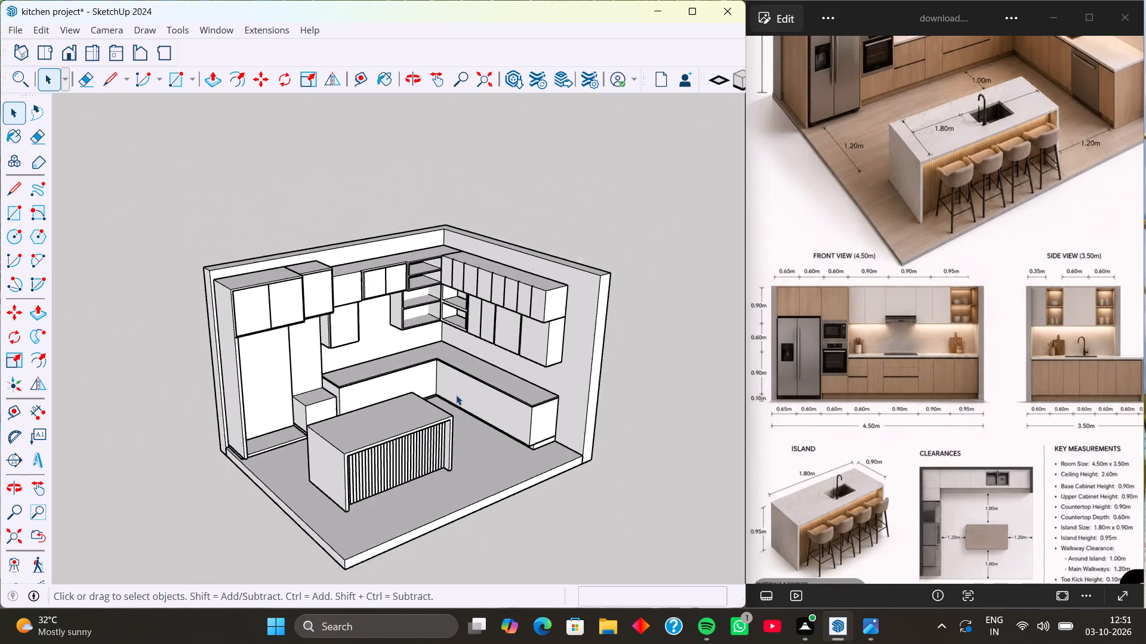
pyautogui.scroll(-1, 456, 395)
pyautogui.moveTo(469, 408); pyautogui.dragTo(406, 518, button='middle')
pyautogui.moveTo(412, 417); pyautogui.dragTo(396, 475, button='middle')
pyautogui.moveTo(399, 424); pyautogui.dragTo(365, 310, button='middle')
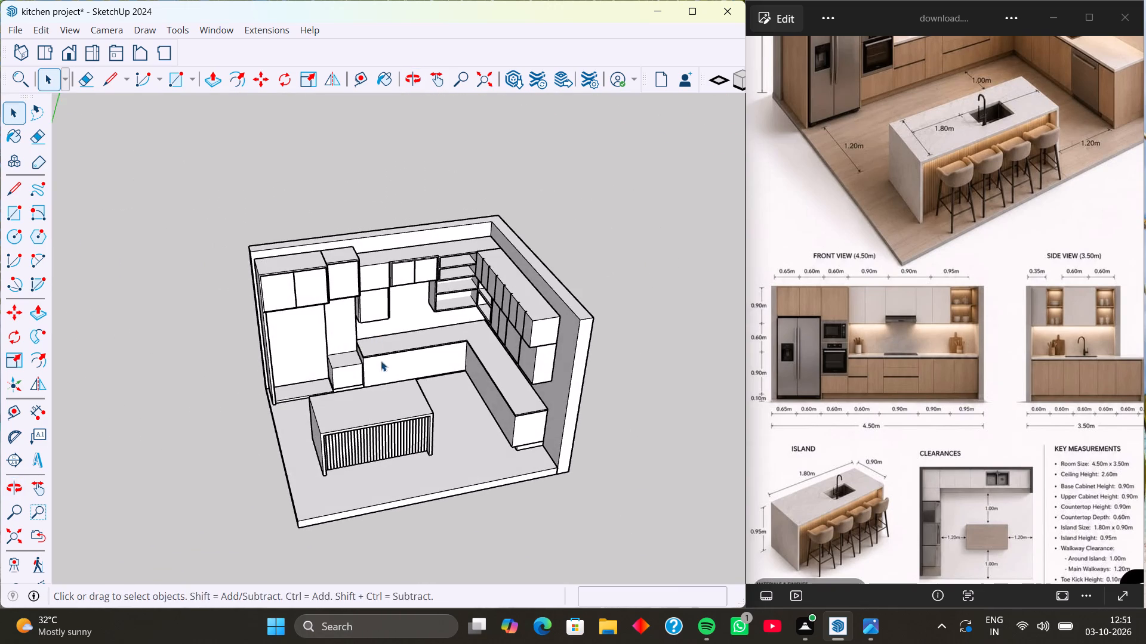
pyautogui.moveTo(380, 397); pyautogui.dragTo(354, 392, button='middle')
pyautogui.scroll(4, 367, 364)
pyautogui.keyDown('shift'); pyautogui.moveTo(399, 377); pyautogui.dragTo(449, 379, button='middle'); pyautogui.keyUp('shift')
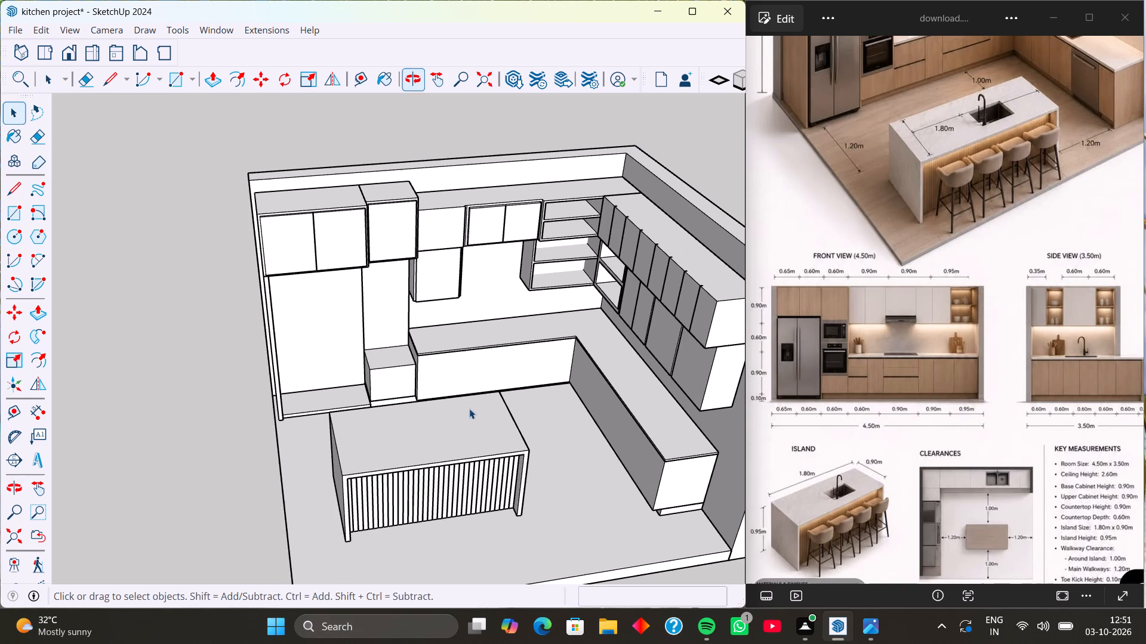
pyautogui.keyDown('shift'); pyautogui.moveTo(504, 394); pyautogui.dragTo(557, 386, button='middle'); pyautogui.keyUp('shift')
pyautogui.moveTo(525, 416); pyautogui.dragTo(565, 386, button='middle')
pyautogui.moveTo(542, 393); pyautogui.dragTo(506, 358, button='middle')
pyautogui.scroll(4, 502, 360)
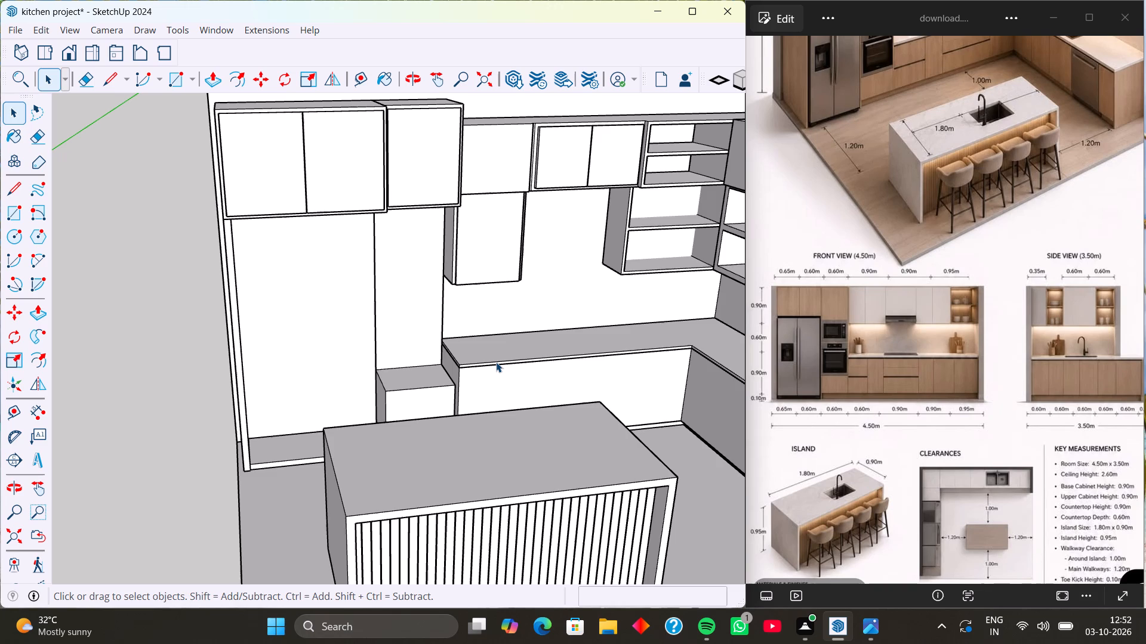
pyautogui.scroll(-15, 491, 394)
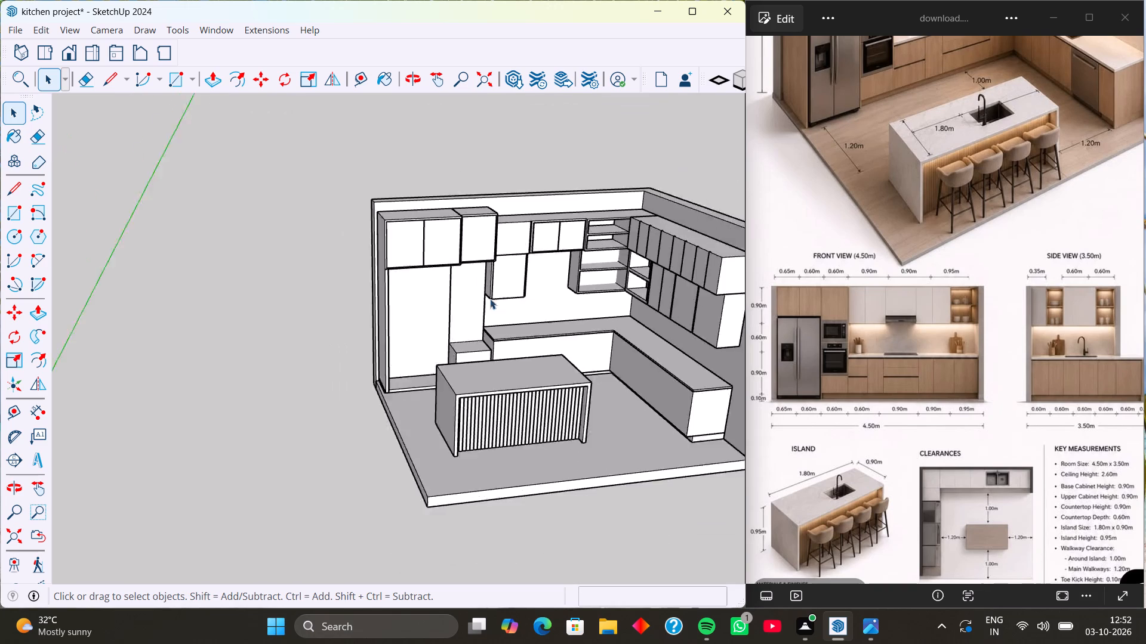
pyautogui.scroll(-2, 490, 299)
pyautogui.moveTo(575, 370); pyautogui.dragTo(679, 388, button='middle')
pyautogui.moveTo(558, 341); pyautogui.dragTo(623, 351, button='middle')
pyautogui.moveTo(528, 349); pyautogui.dragTo(554, 354, button='middle')
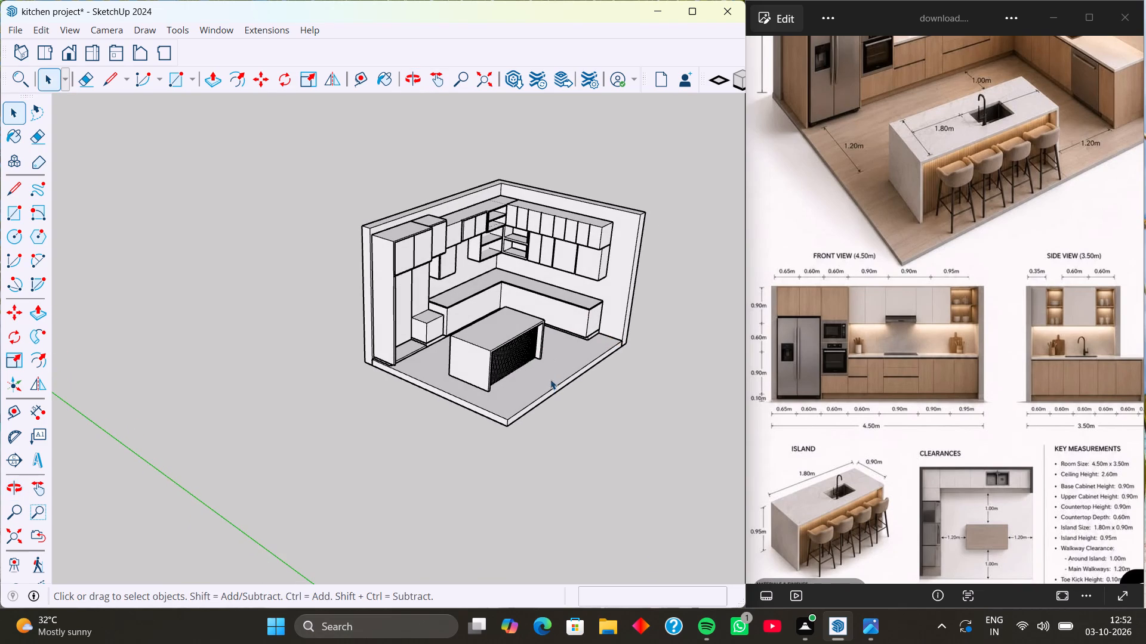
pyautogui.moveTo(554, 343); pyautogui.dragTo(438, 364, button='middle')
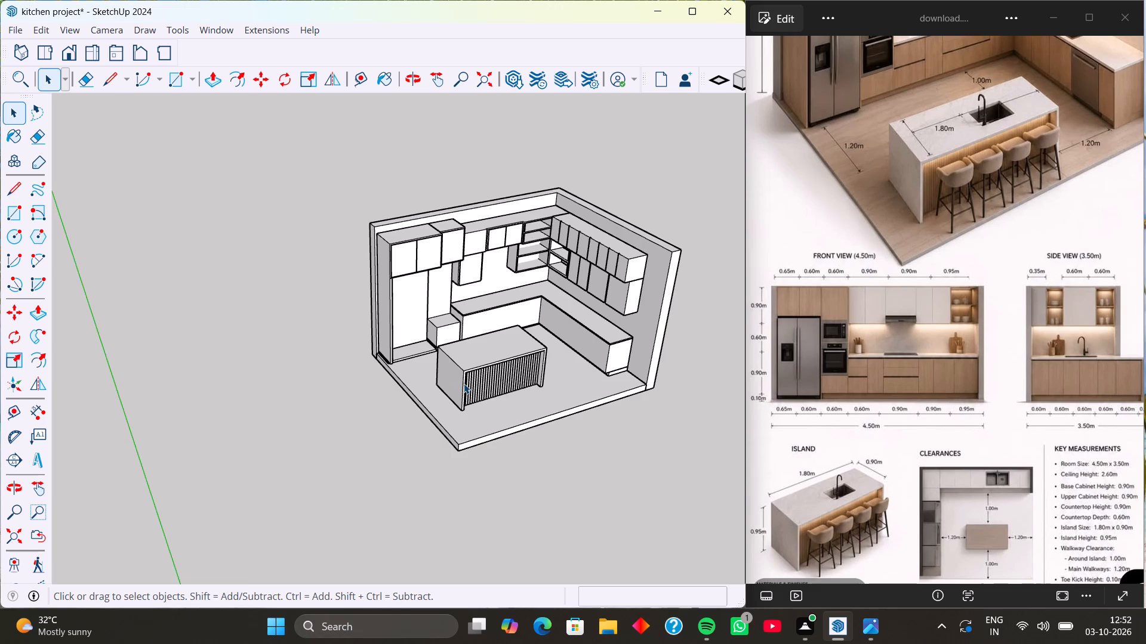
pyautogui.scroll(-1, 501, 389)
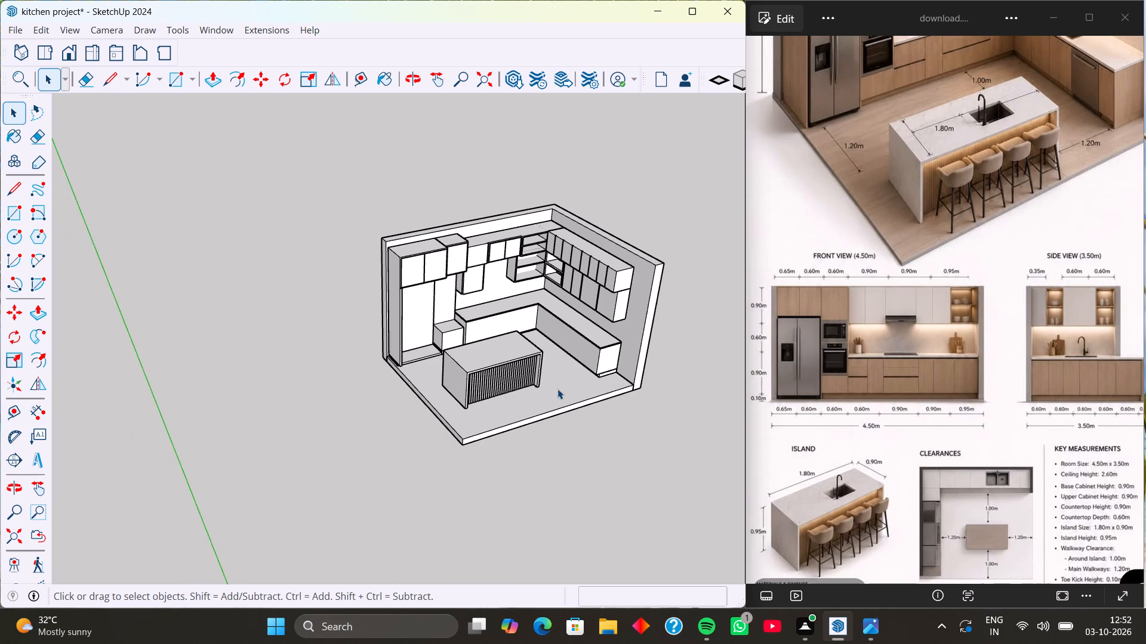
# Examine the island and the back wall's tall unit and base cabinets from several angles against the reference.
pyautogui.moveTo(557, 389); pyautogui.dragTo(604, 416, button='middle')
pyautogui.scroll(5, 553, 358)
pyautogui.moveTo(552, 358); pyautogui.dragTo(609, 355, button='middle')
pyautogui.moveTo(583, 348); pyautogui.dragTo(438, 348, button='middle')
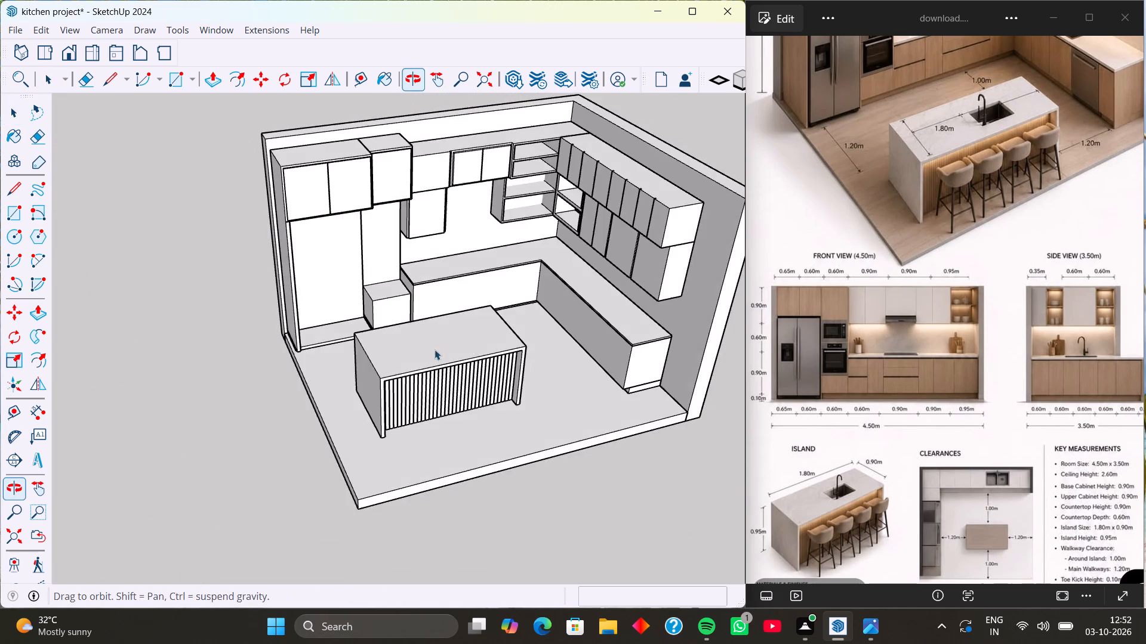
pyautogui.moveTo(531, 382); pyautogui.dragTo(441, 366, button='middle')
pyautogui.moveTo(525, 385); pyautogui.dragTo(489, 383, button='middle')
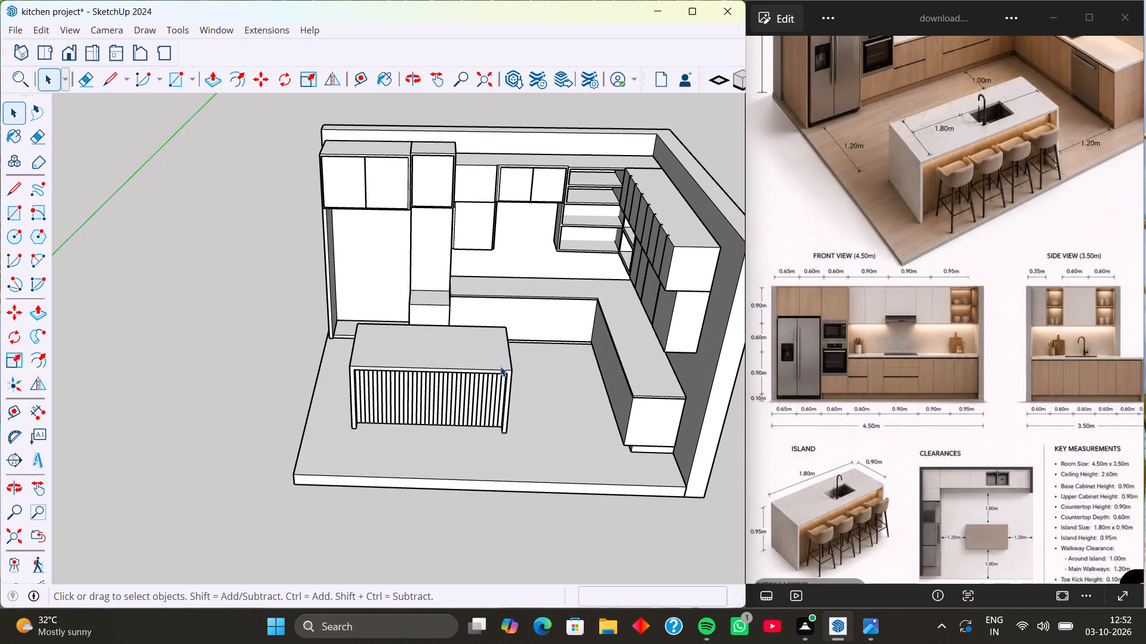
pyautogui.scroll(4, 511, 340)
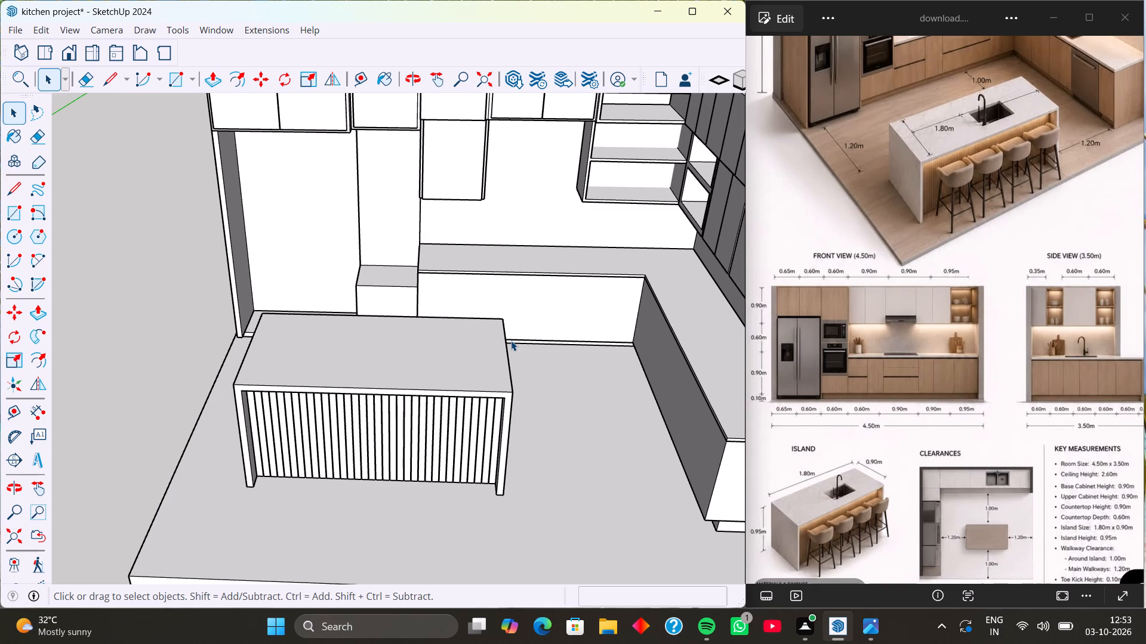
pyautogui.scroll(-1, 556, 338)
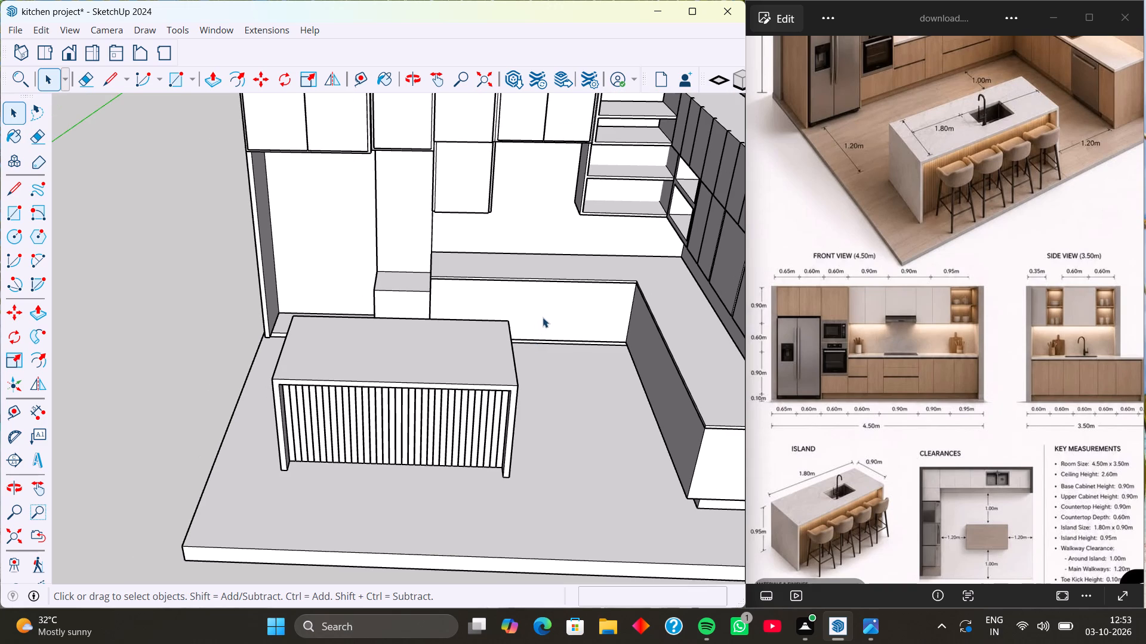
pyautogui.moveTo(543, 317); pyautogui.dragTo(491, 309, button='middle')
pyautogui.moveTo(519, 330); pyautogui.dragTo(541, 325, button='middle')
pyautogui.scroll(3, 461, 316)
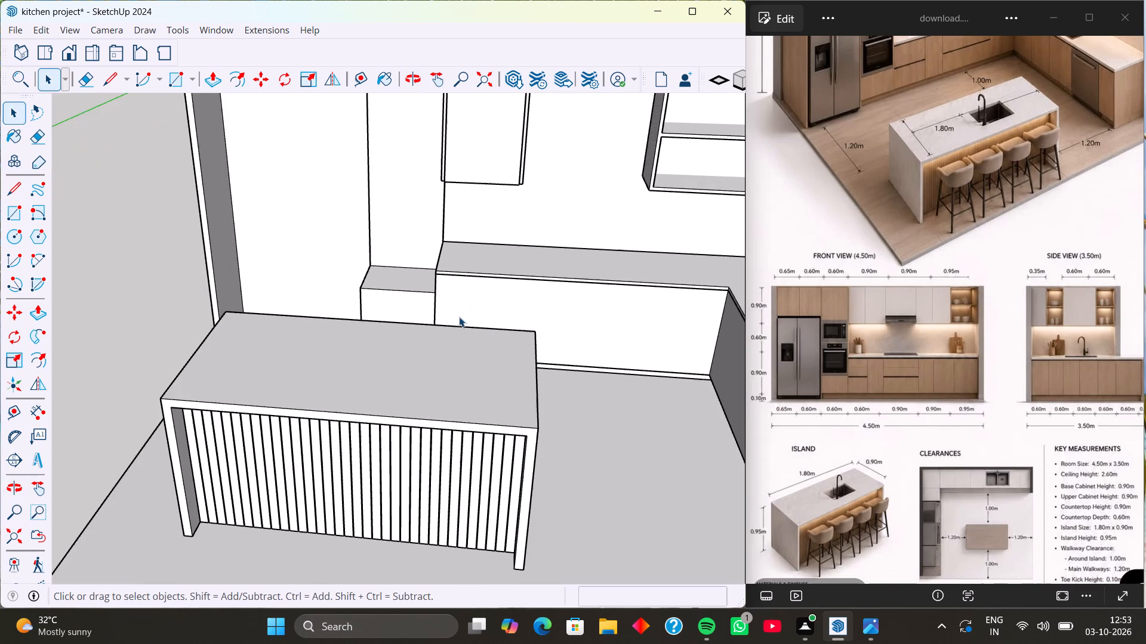
pyautogui.scroll(3, 456, 312)
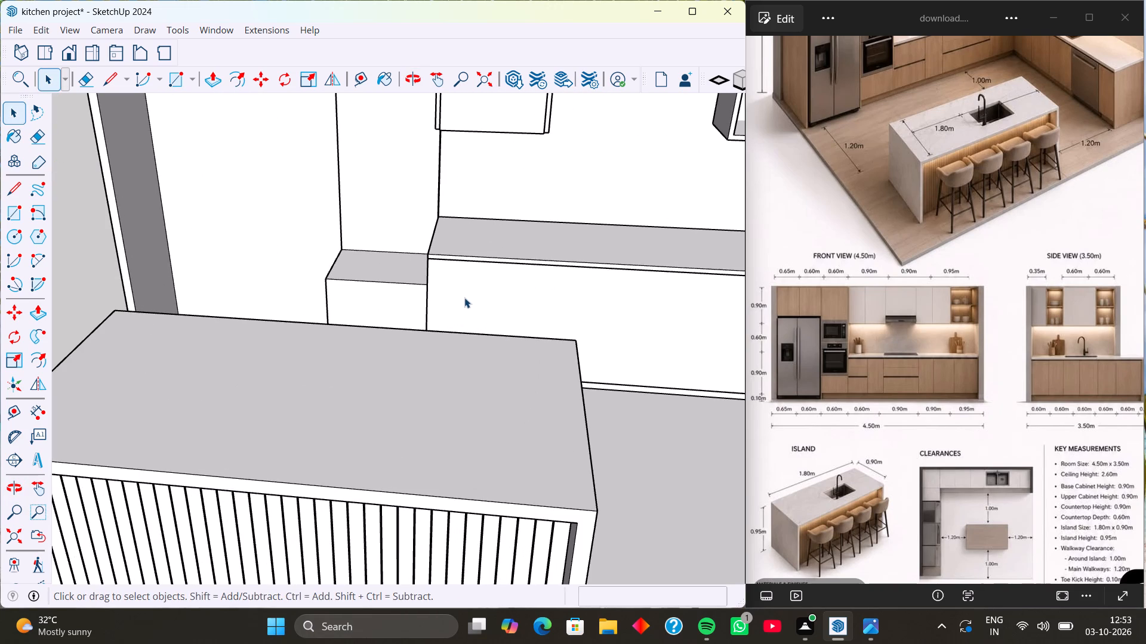
pyautogui.moveTo(464, 298); pyautogui.dragTo(494, 292, button='middle')
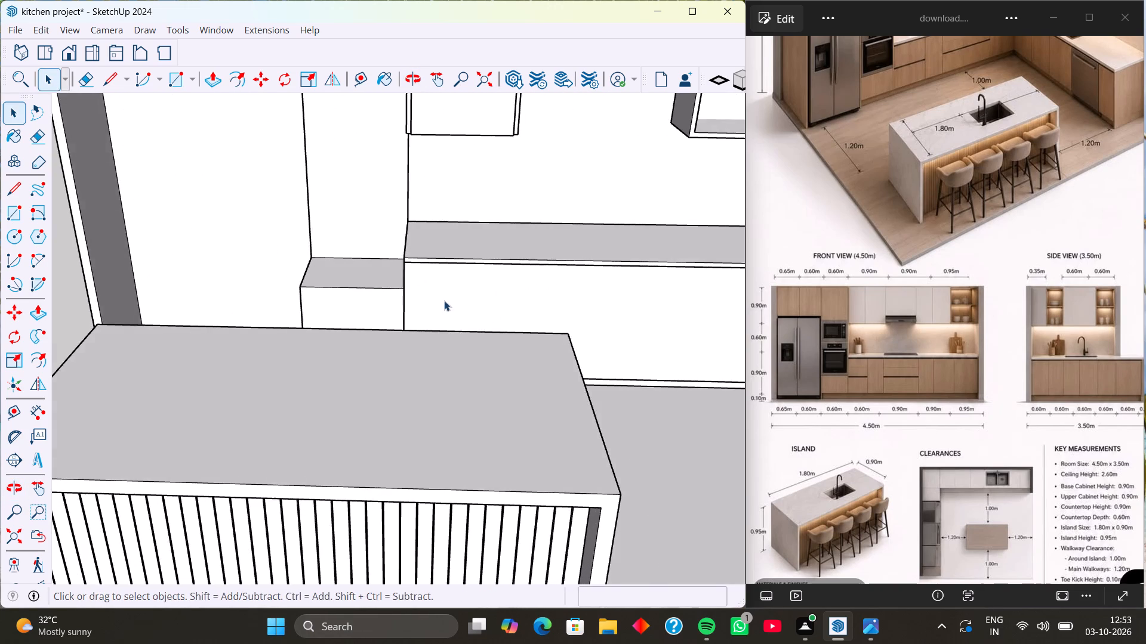
pyautogui.scroll(3, 443, 301)
pyautogui.moveTo(433, 301); pyautogui.dragTo(462, 302, button='middle')
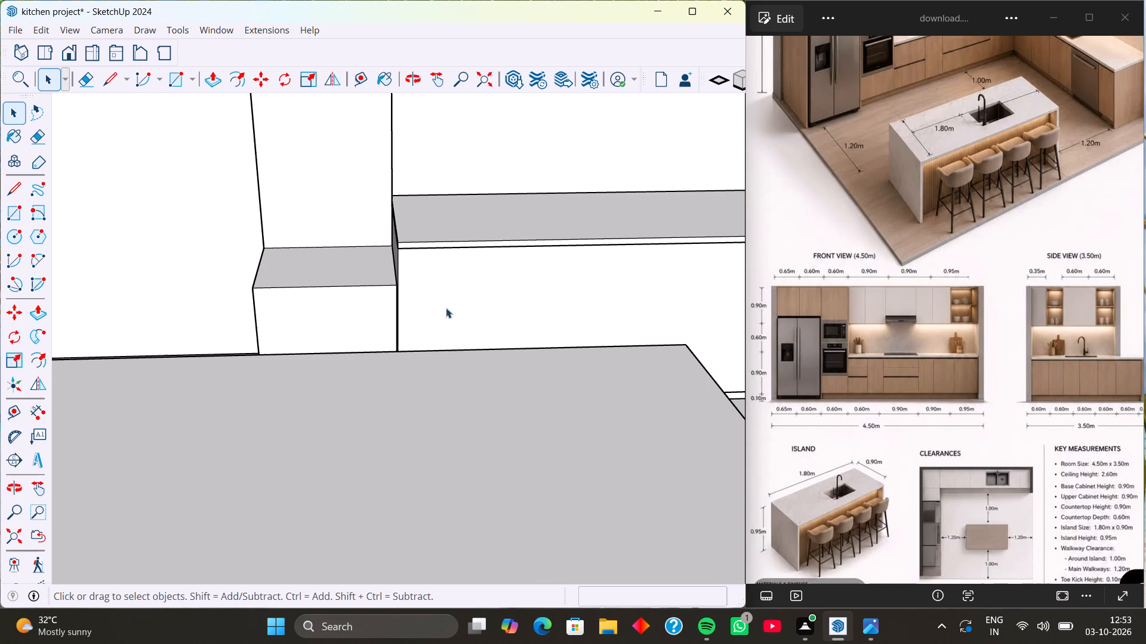
pyautogui.scroll(-3, 475, 287)
pyautogui.moveTo(457, 326); pyautogui.dragTo(430, 469, button='middle')
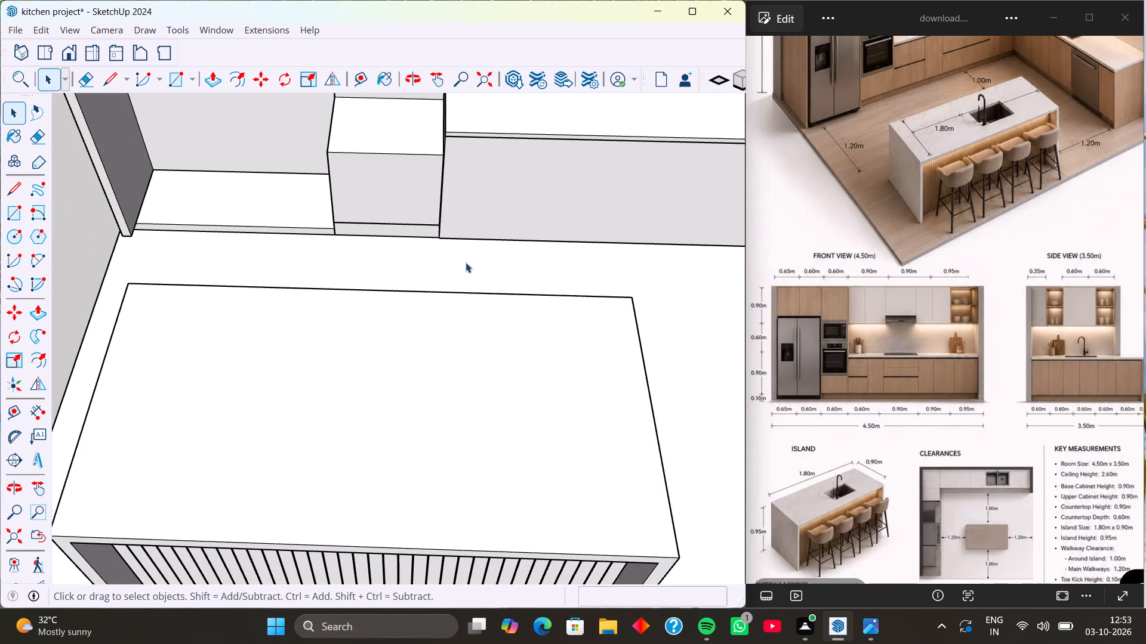
pyautogui.moveTo(445, 235); pyautogui.dragTo(457, 193, button='middle')
pyautogui.moveTo(417, 247); pyautogui.dragTo(434, 220, button='middle')
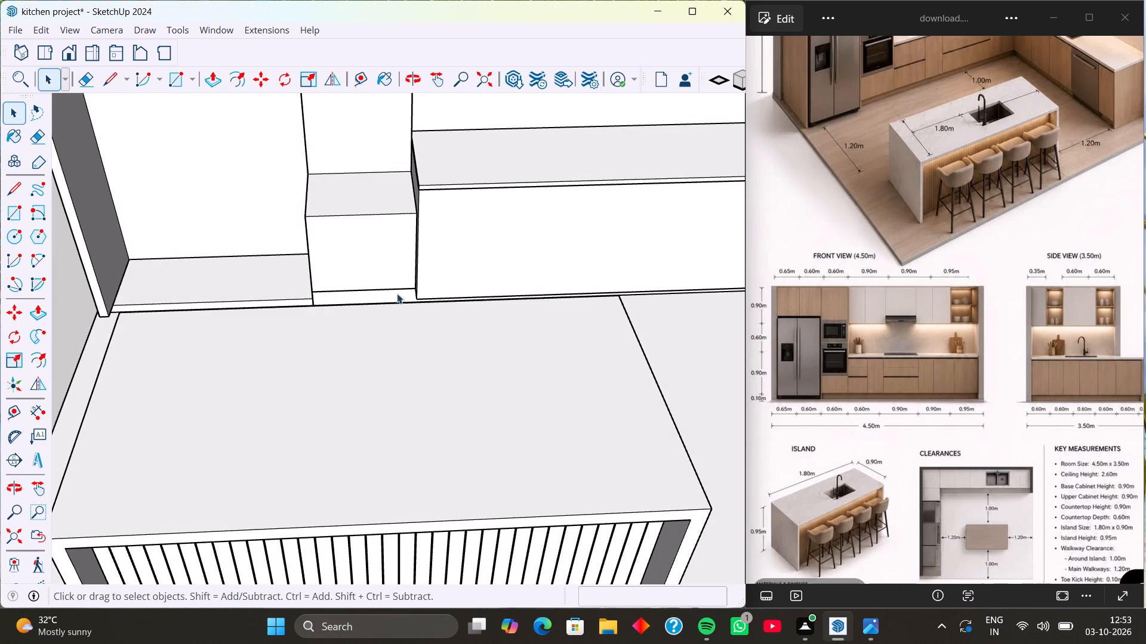
pyautogui.keyDown('shift'); pyautogui.moveTo(401, 290); pyautogui.dragTo(423, 332, button='middle'); pyautogui.keyUp('shift')
pyautogui.moveTo(401, 320); pyautogui.dragTo(442, 321, button='middle')
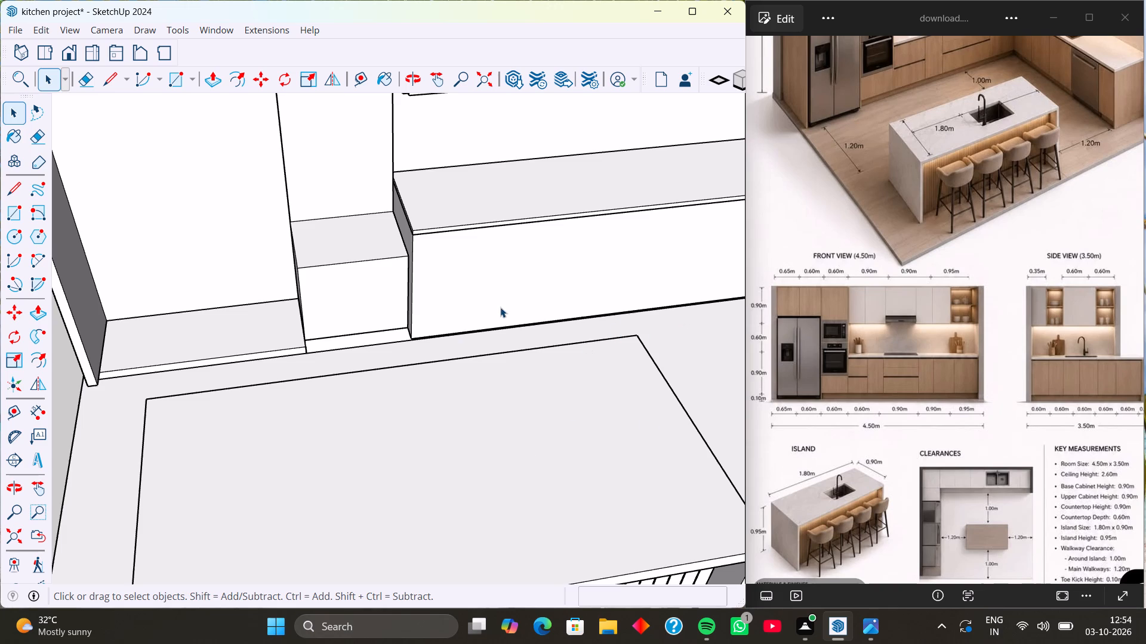
# Examine the side wall's base cabinets, the countertop corner and the island from several angles.
pyautogui.scroll(-13, 500, 307)
pyautogui.moveTo(589, 340); pyautogui.dragTo(689, 343, button='middle')
pyautogui.moveTo(554, 370); pyautogui.dragTo(677, 335, button='middle')
pyautogui.scroll(3, 611, 309)
pyautogui.moveTo(609, 319); pyautogui.dragTo(658, 316, button='middle')
pyautogui.moveTo(571, 298); pyautogui.dragTo(603, 292, button='middle')
pyautogui.scroll(3, 580, 264)
pyautogui.moveTo(578, 264); pyautogui.dragTo(575, 218, button='middle')
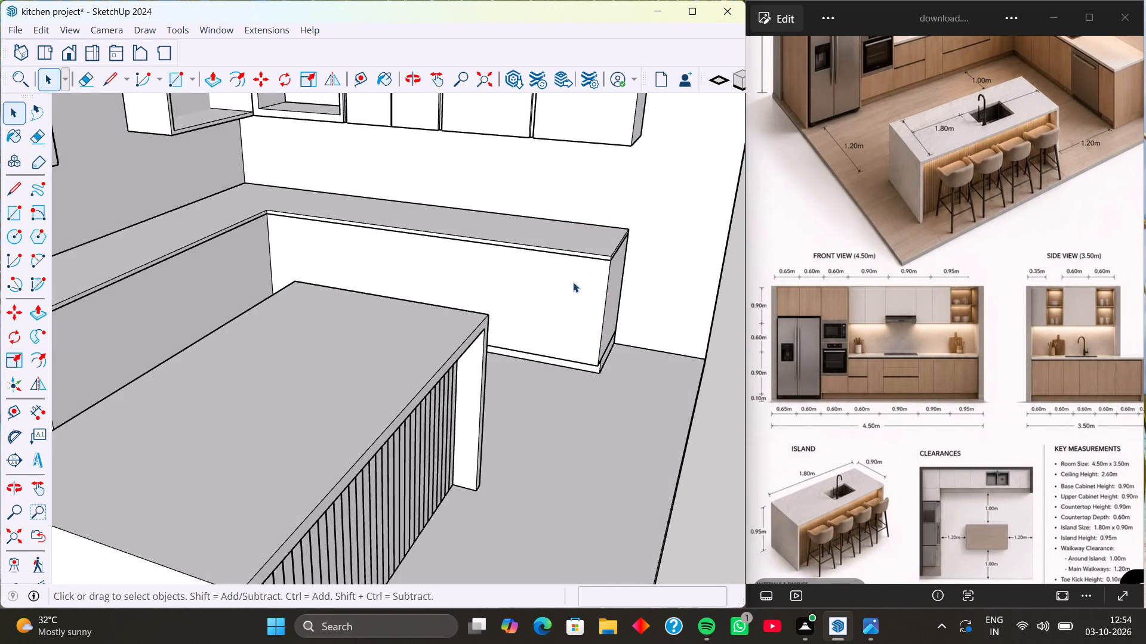
pyautogui.moveTo(572, 289); pyautogui.dragTo(599, 294, button='middle')
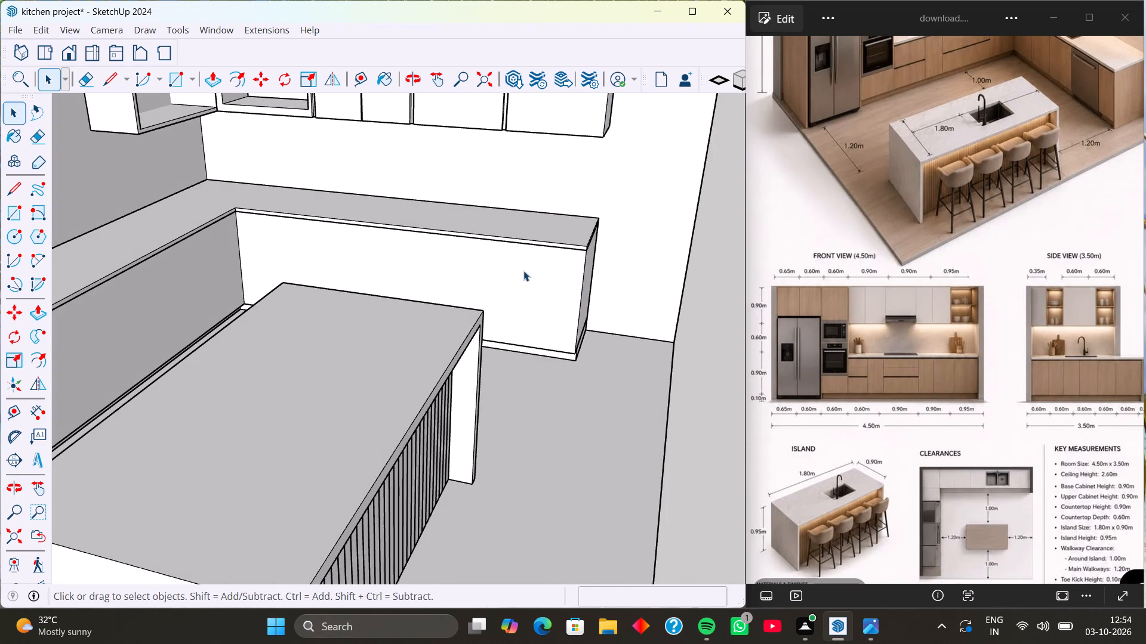
pyautogui.moveTo(523, 271); pyautogui.dragTo(429, 284, button='middle')
pyautogui.scroll(-2, 469, 287)
pyautogui.moveTo(485, 300); pyautogui.dragTo(377, 318, button='middle')
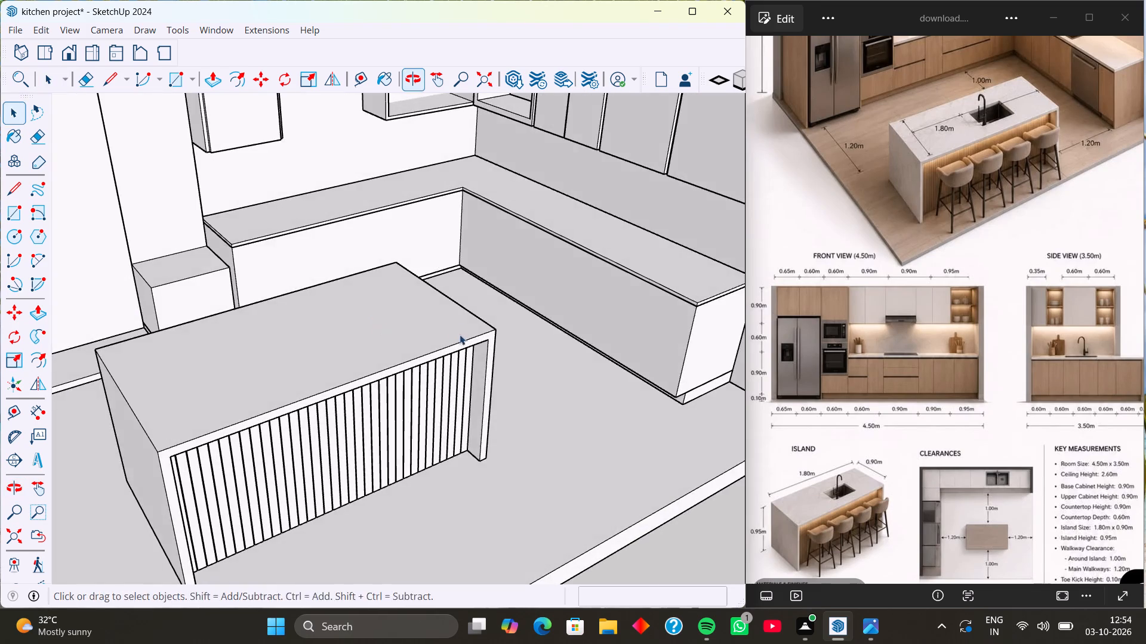
pyautogui.moveTo(461, 335); pyautogui.dragTo(362, 347, button='middle')
pyautogui.moveTo(389, 299); pyautogui.dragTo(413, 202, button='middle')
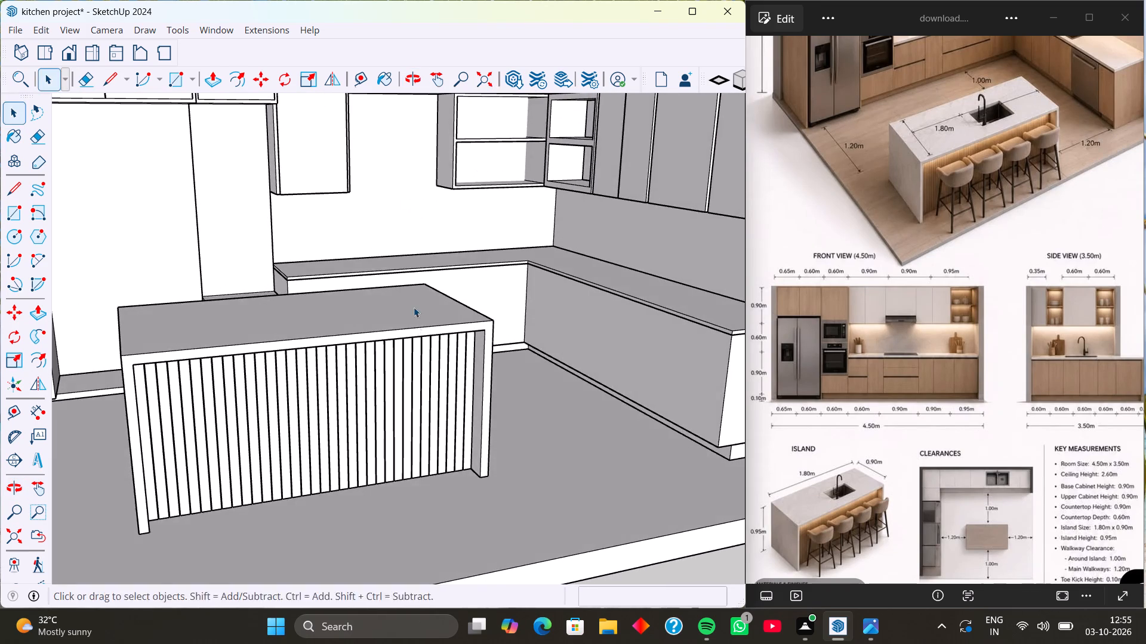
pyautogui.moveTo(414, 323); pyautogui.dragTo(361, 313, button='middle')
pyautogui.moveTo(406, 307); pyautogui.dragTo(356, 314, button='middle')
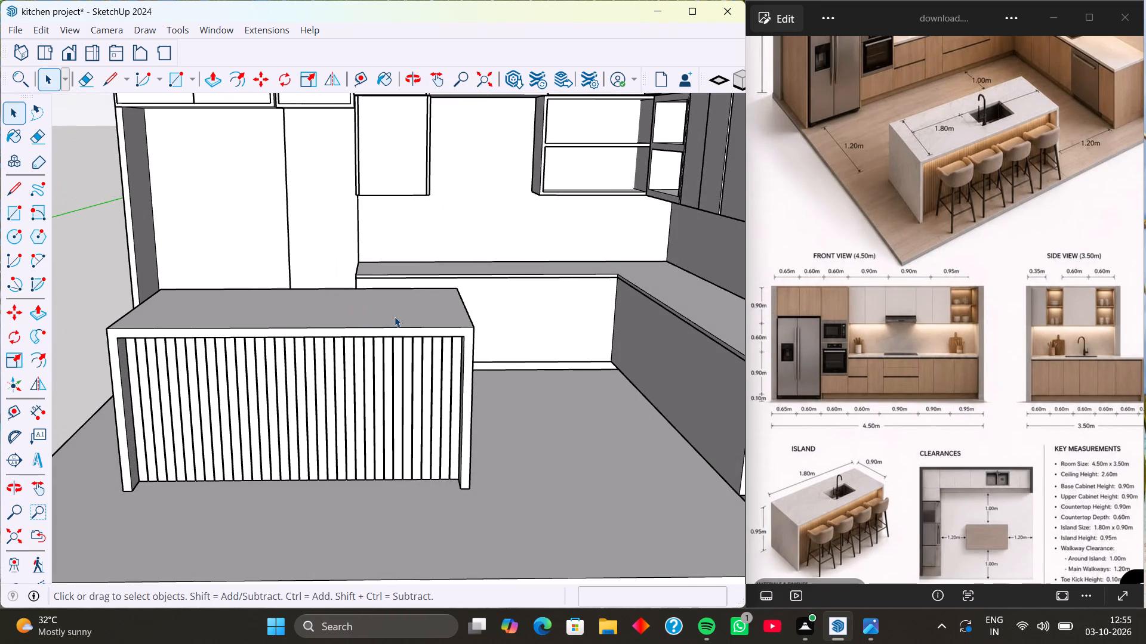
pyautogui.scroll(4, 561, 271)
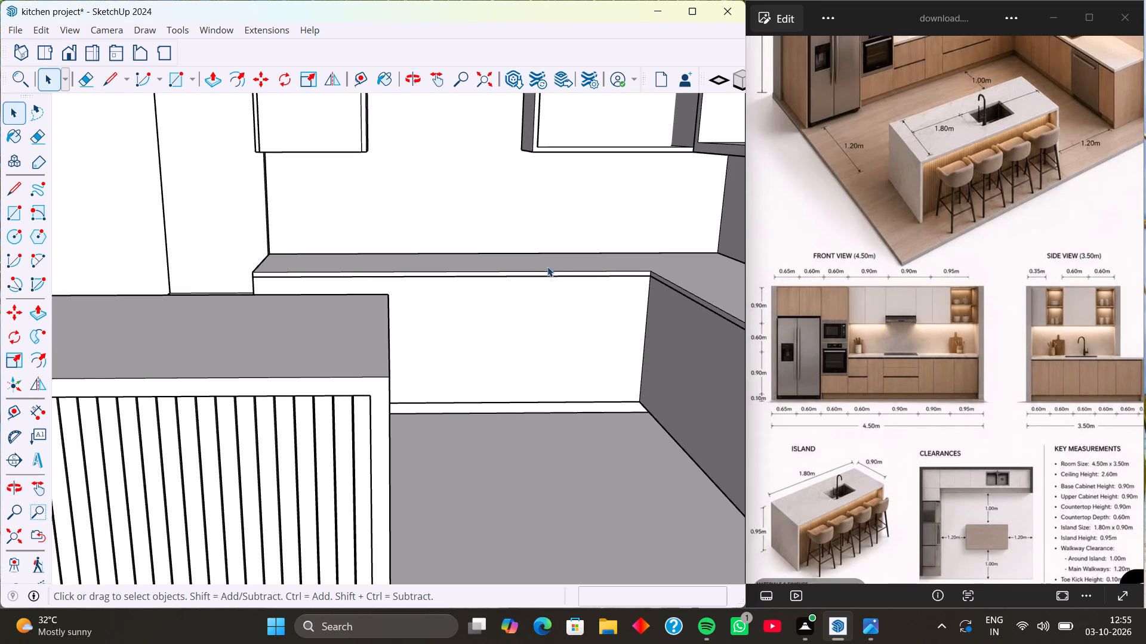
pyautogui.keyDown('shift'); pyautogui.moveTo(549, 265); pyautogui.dragTo(413, 299, button='middle'); pyautogui.keyUp('shift')
pyautogui.moveTo(518, 334); pyautogui.dragTo(598, 331, button='middle')
pyautogui.keyDown('shift'); pyautogui.moveTo(578, 306); pyautogui.dragTo(469, 315, button='middle'); pyautogui.keyUp('shift')
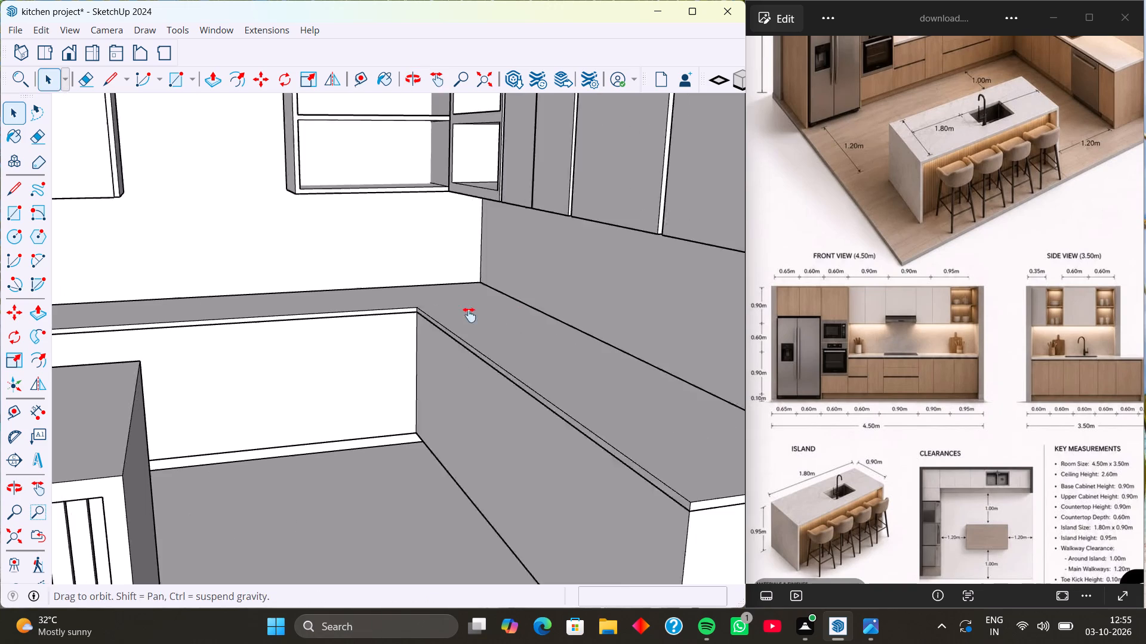
pyautogui.keyDown('shift'); pyautogui.moveTo(469, 315); pyautogui.dragTo(467, 315, button='middle'); pyautogui.keyUp('shift')
pyautogui.moveTo(479, 376); pyautogui.dragTo(518, 371, button='middle')
pyautogui.scroll(4, 518, 371)
pyautogui.moveTo(552, 398); pyautogui.dragTo(571, 401, button='middle')
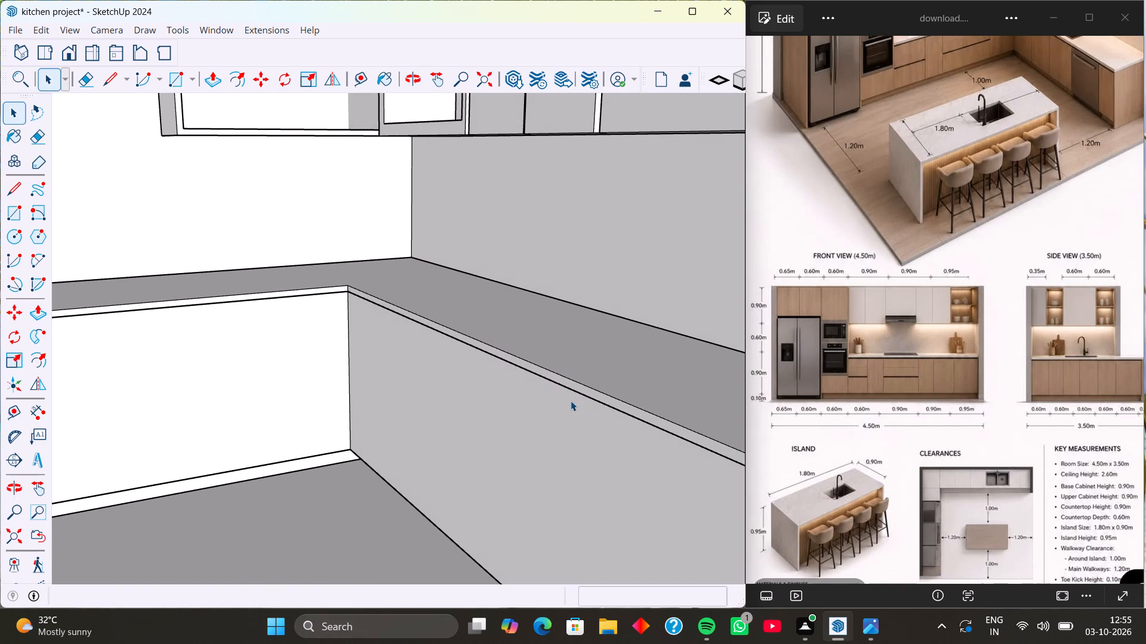
# Open the L-shaped countertop group and push/pull the side wall run's front edge face outward by 2".
pyautogui.scroll(3, 646, 394)
pyautogui.click(647, 392)
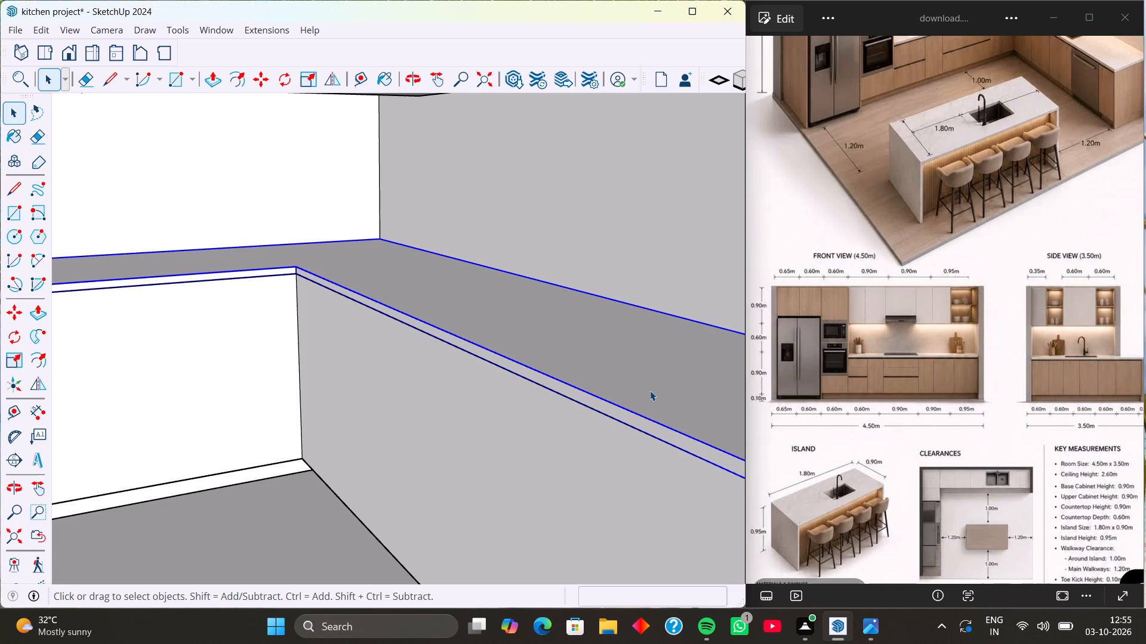
pyautogui.moveTo(616, 400); pyautogui.dragTo(507, 339, button='middle')
pyautogui.scroll(-2, 495, 346)
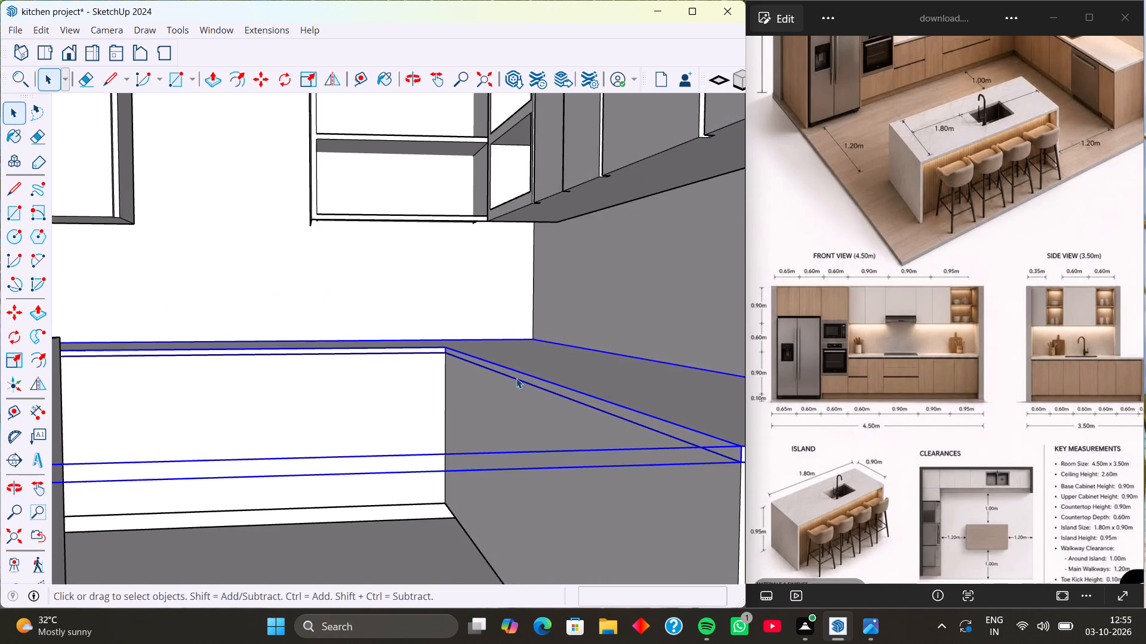
pyautogui.moveTo(549, 411); pyautogui.dragTo(629, 422, button='middle')
pyautogui.moveTo(633, 325); pyautogui.dragTo(450, 367, button='middle')
pyautogui.moveTo(466, 436); pyautogui.dragTo(574, 422, button='middle')
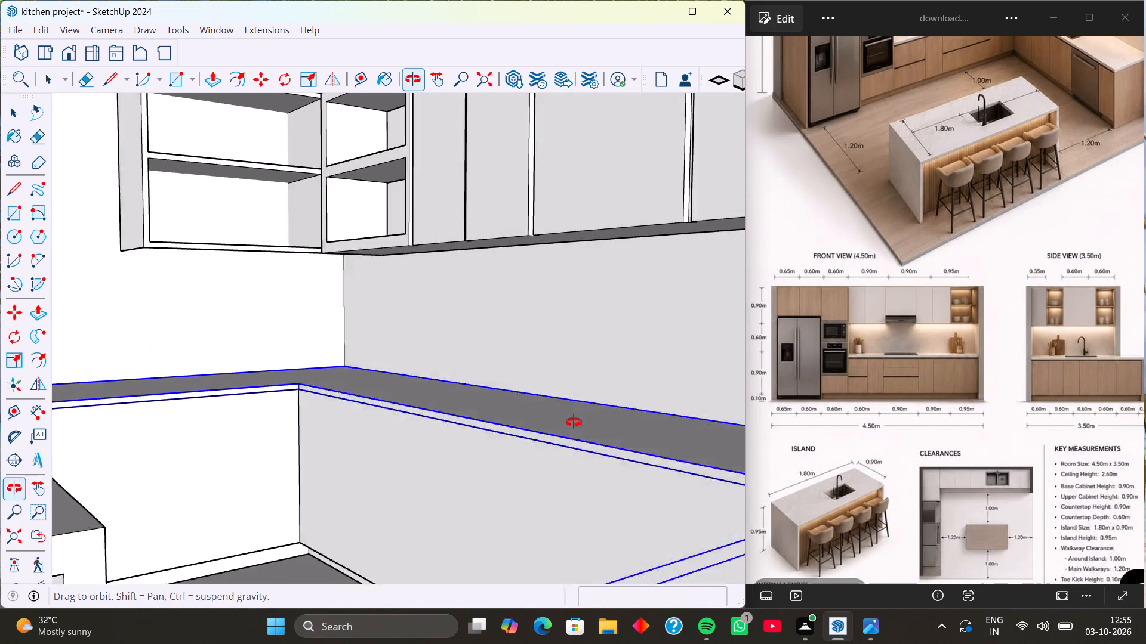
pyautogui.moveTo(574, 422); pyautogui.dragTo(597, 414, button='middle')
pyautogui.keyDown('shift'); pyautogui.moveTo(554, 365); pyautogui.dragTo(471, 367, button='middle'); pyautogui.keyUp('shift')
pyautogui.scroll(1, 562, 421)
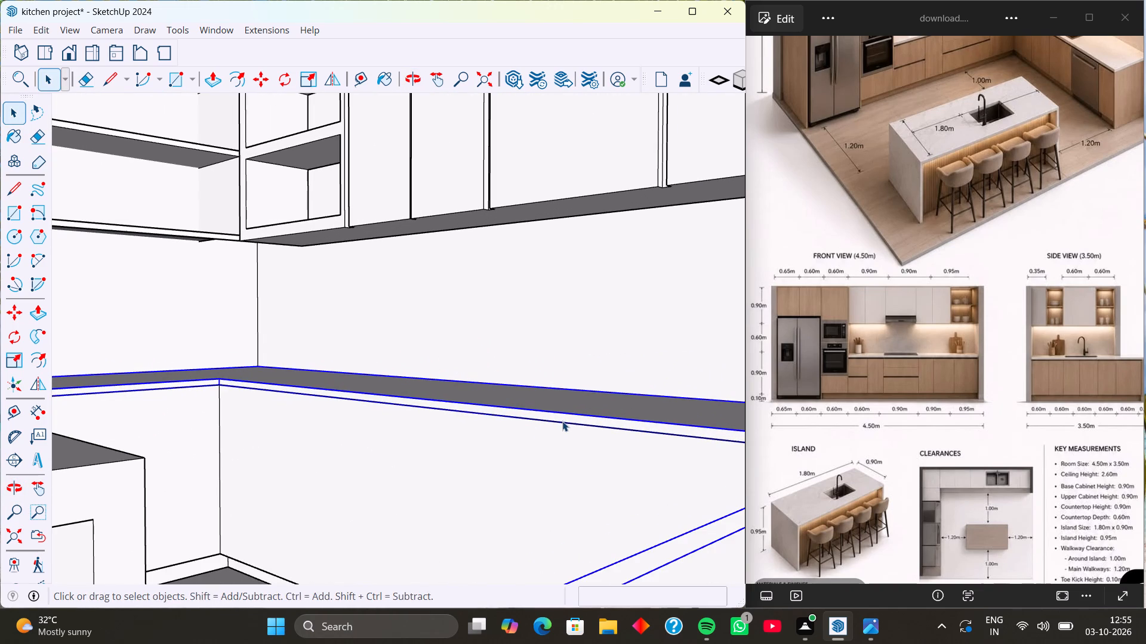
pyautogui.scroll(3, 562, 421)
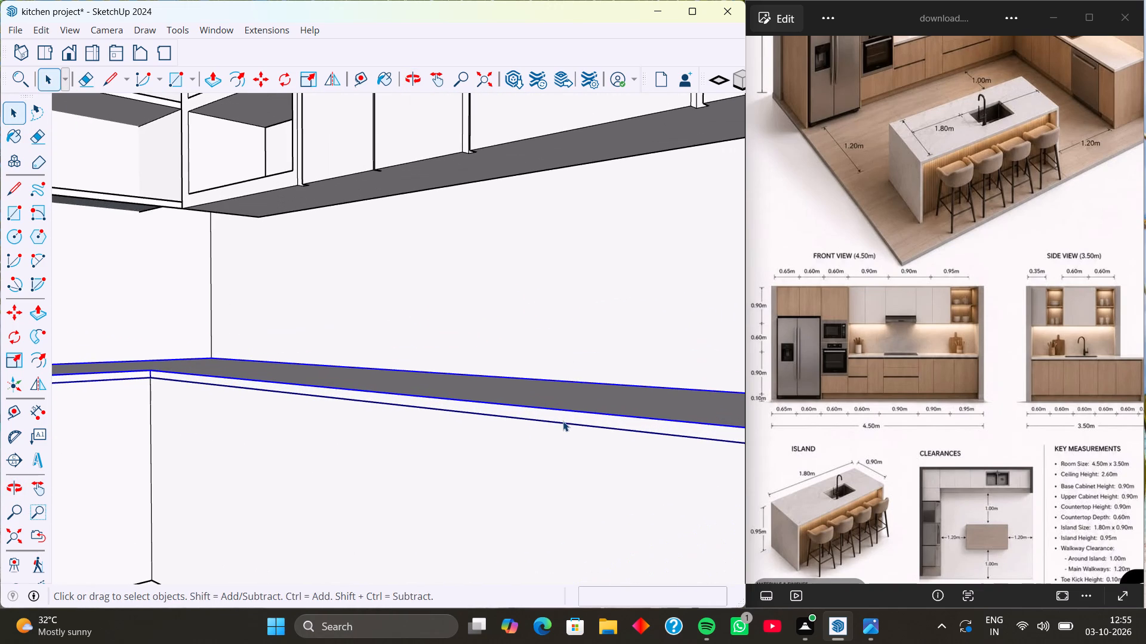
pyautogui.click(563, 421)
pyautogui.tripleClick(566, 419)
pyautogui.click(566, 419)
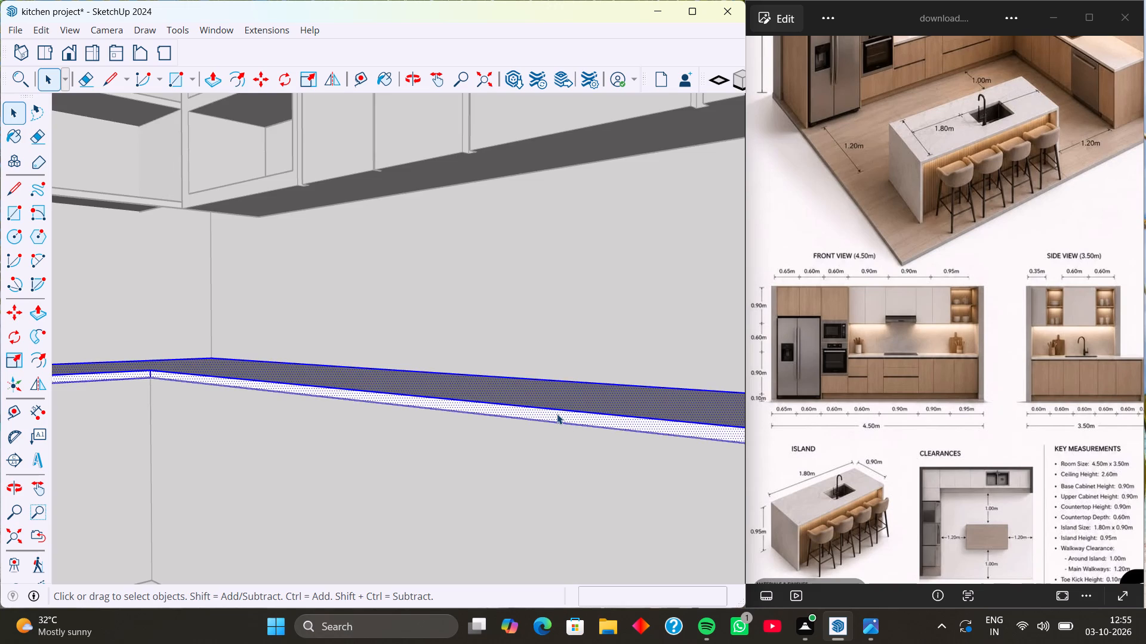
pyautogui.click(557, 414)
pyautogui.press('p')
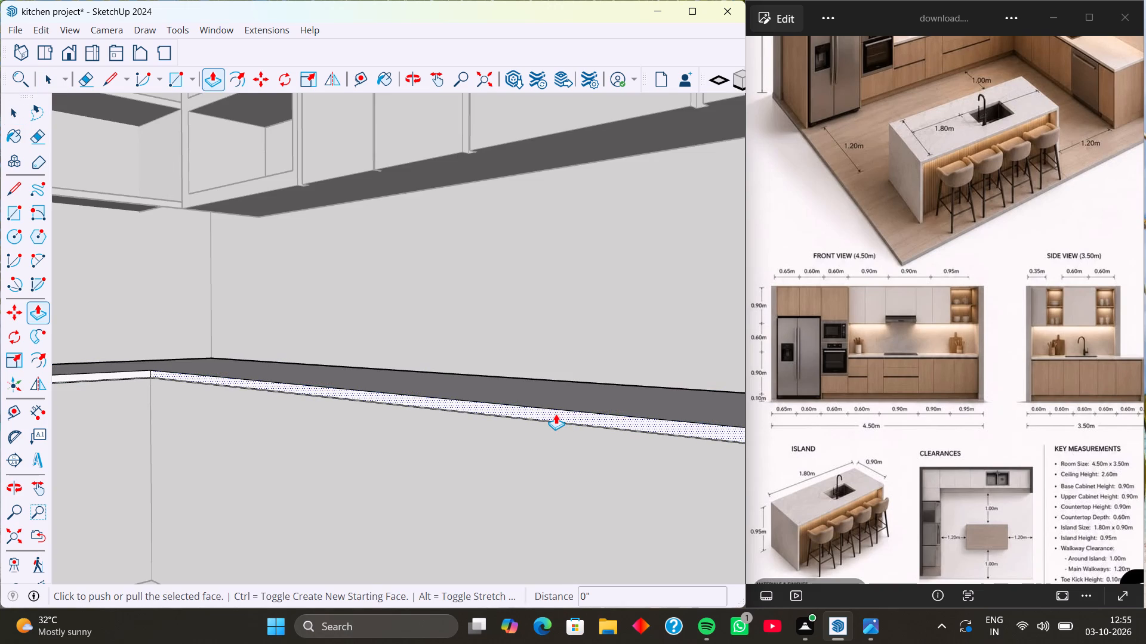
pyautogui.click(556, 414)
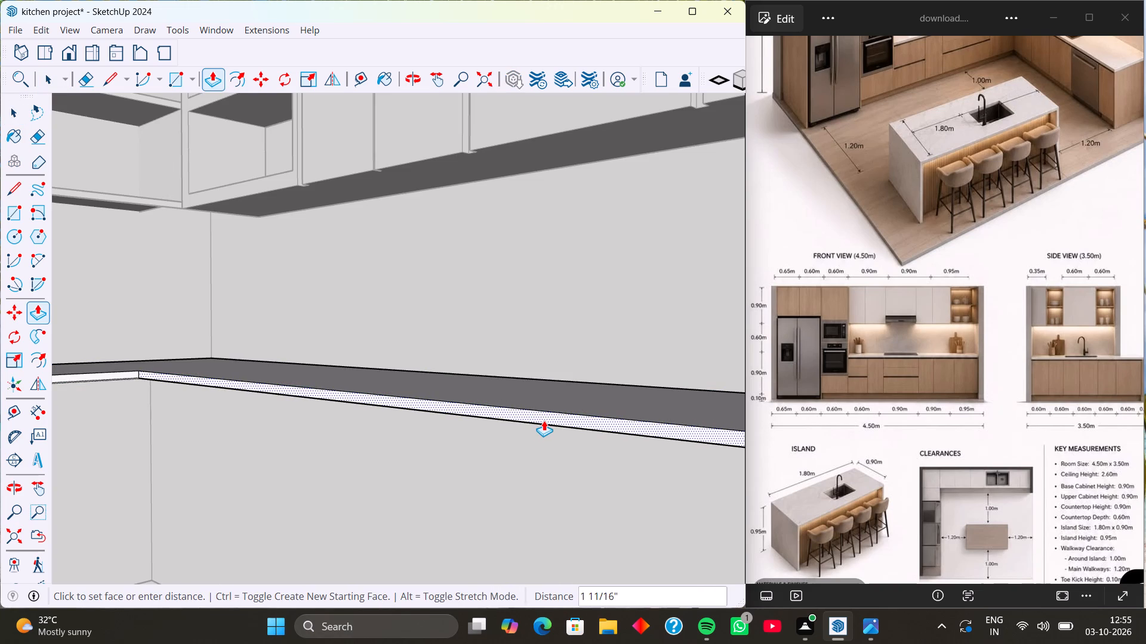
pyautogui.press('2')
pyautogui.press('Return')
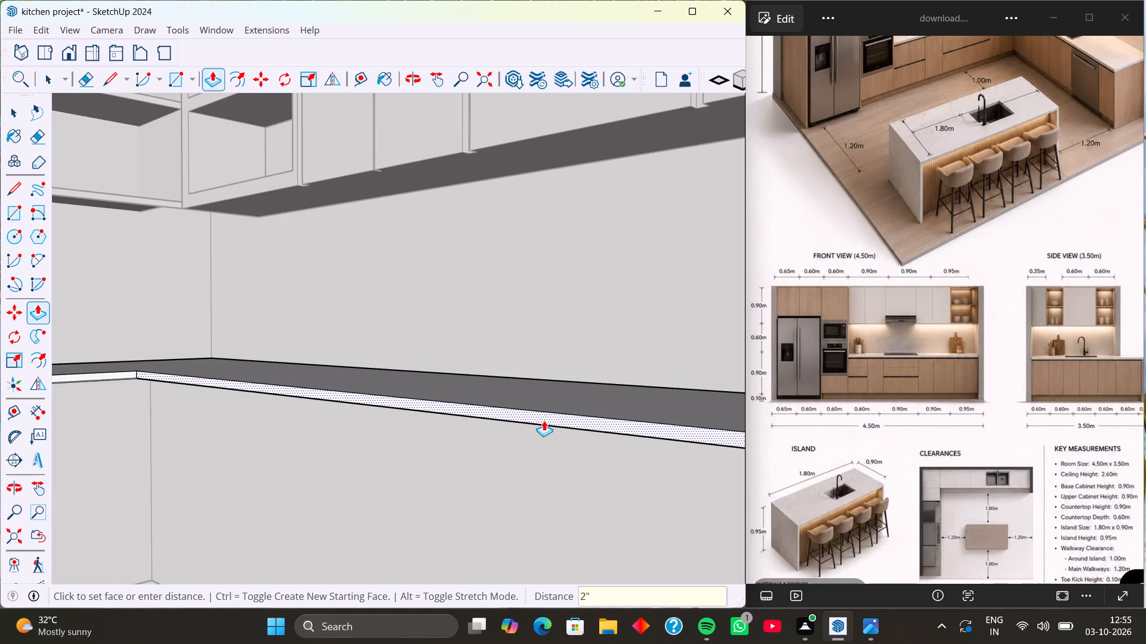
# Push/pull the front edge face of the countertop's back wall run outward by 2".
pyautogui.scroll(-7, 411, 392)
pyautogui.keyDown('shift'); pyautogui.moveTo(430, 348); pyautogui.dragTo(568, 405, button='middle'); pyautogui.keyUp('shift')
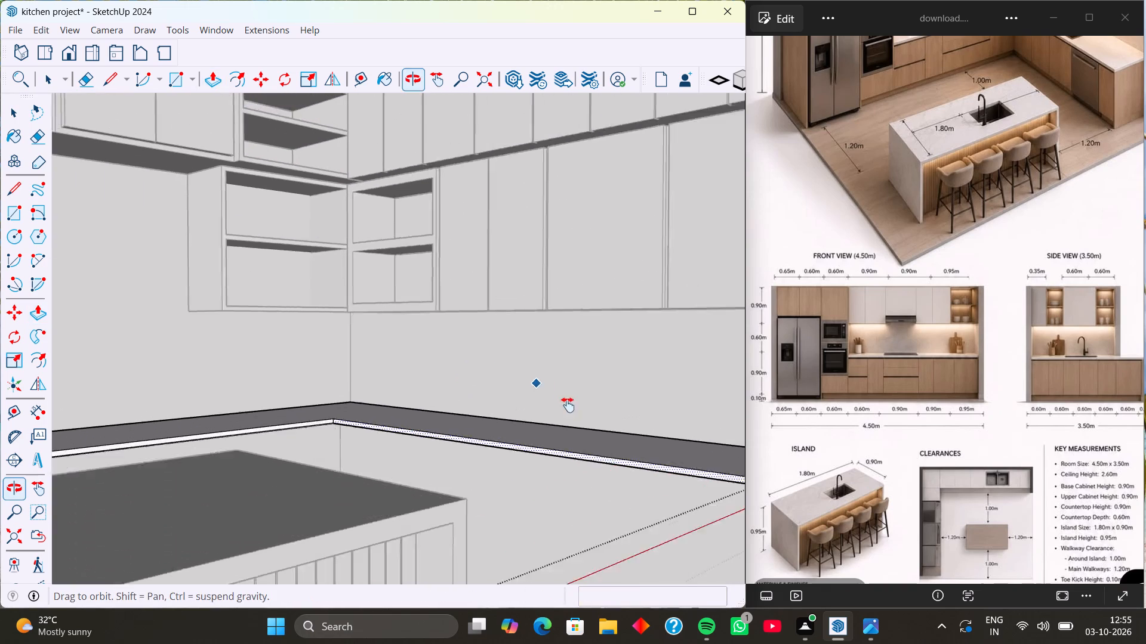
pyautogui.keyDown('shift'); pyautogui.moveTo(568, 405); pyautogui.dragTo(582, 428, button='middle'); pyautogui.keyUp('shift')
pyautogui.moveTo(455, 466); pyautogui.dragTo(367, 546, button='middle')
pyautogui.scroll(1, 343, 487)
pyautogui.keyDown('shift'); pyautogui.moveTo(340, 483); pyautogui.dragTo(466, 433, button='middle'); pyautogui.keyUp('shift')
pyautogui.scroll(11, 460, 434)
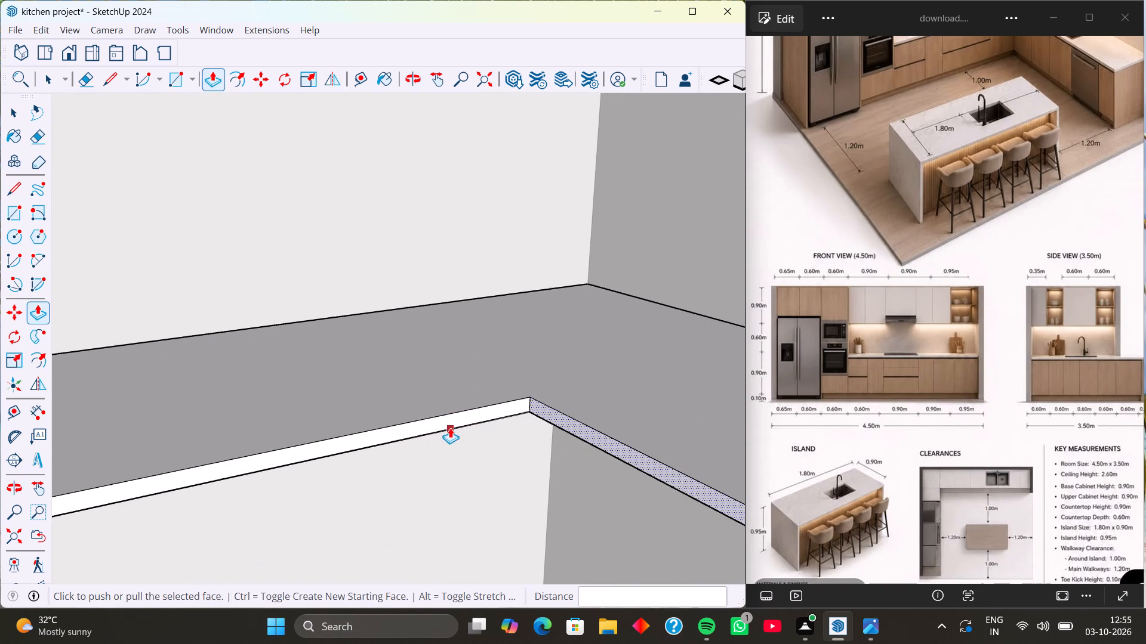
pyautogui.scroll(2, 450, 428)
pyautogui.press('space')
pyautogui.click(447, 420)
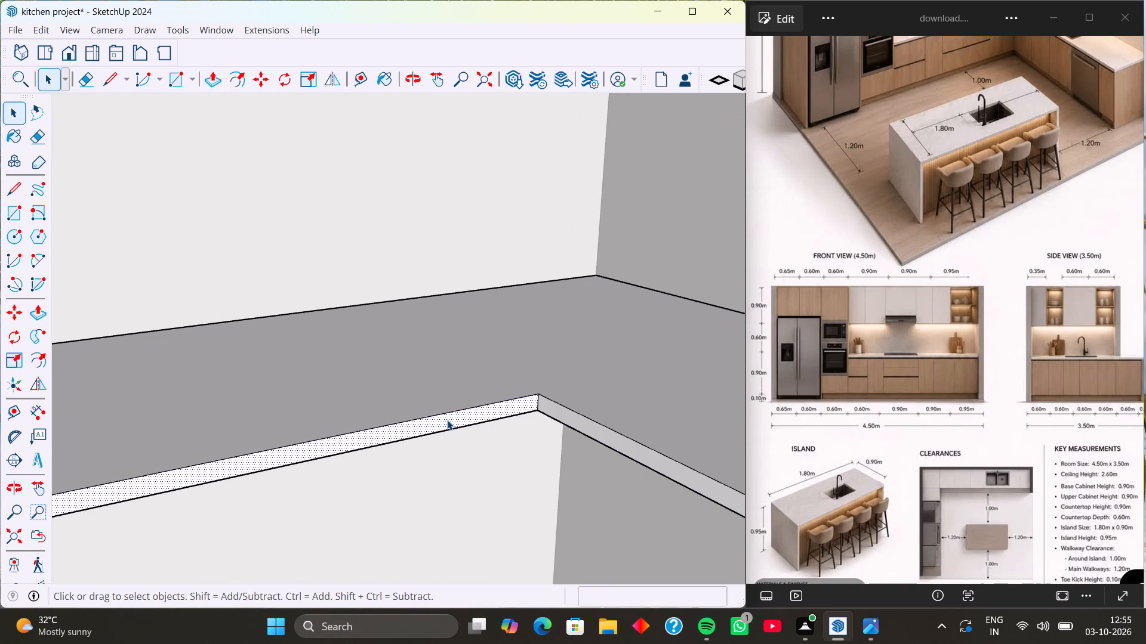
pyautogui.press('p')
pyautogui.click(447, 420)
pyautogui.press('2')
pyautogui.press('Return')
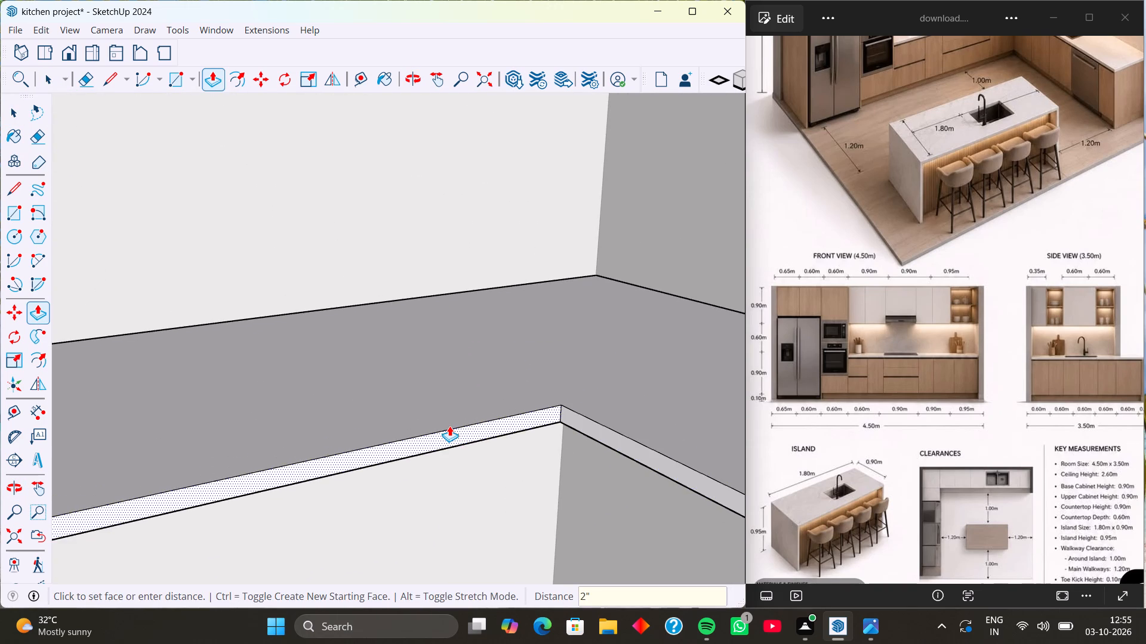
# Inspect the countertop overhang and change the back wall edge's last push/pull distance to 1.
pyautogui.scroll(-20, 422, 386)
pyautogui.scroll(-3, 422, 386)
pyautogui.moveTo(505, 427); pyautogui.dragTo(408, 429, button='middle')
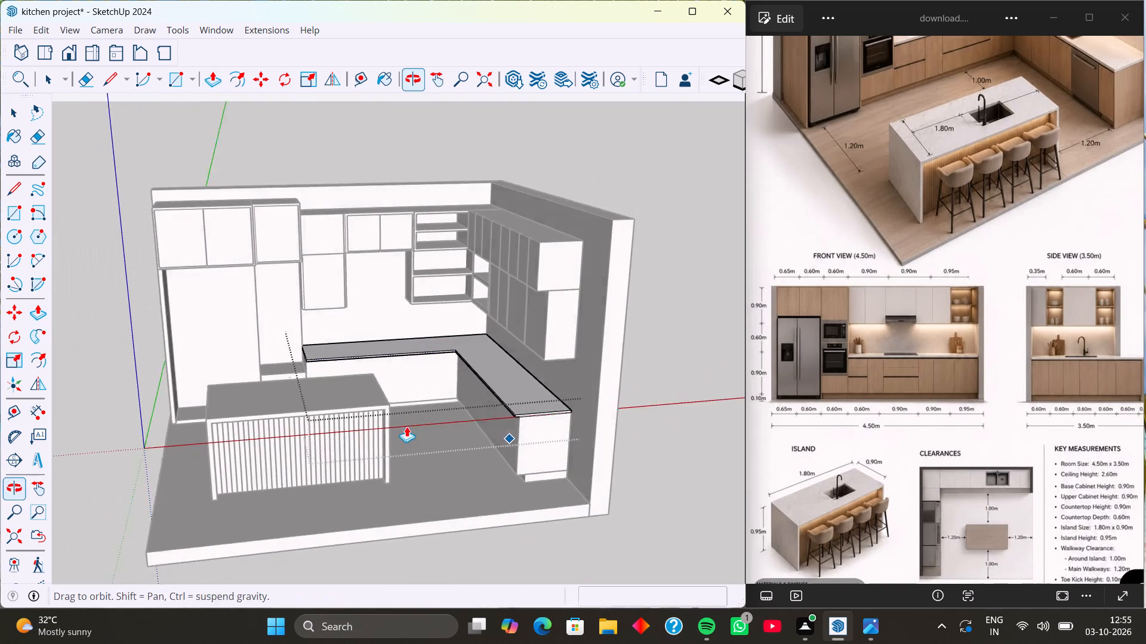
pyautogui.scroll(10, 486, 433)
pyautogui.moveTo(533, 402); pyautogui.dragTo(487, 393, button='middle')
pyautogui.scroll(9, 497, 394)
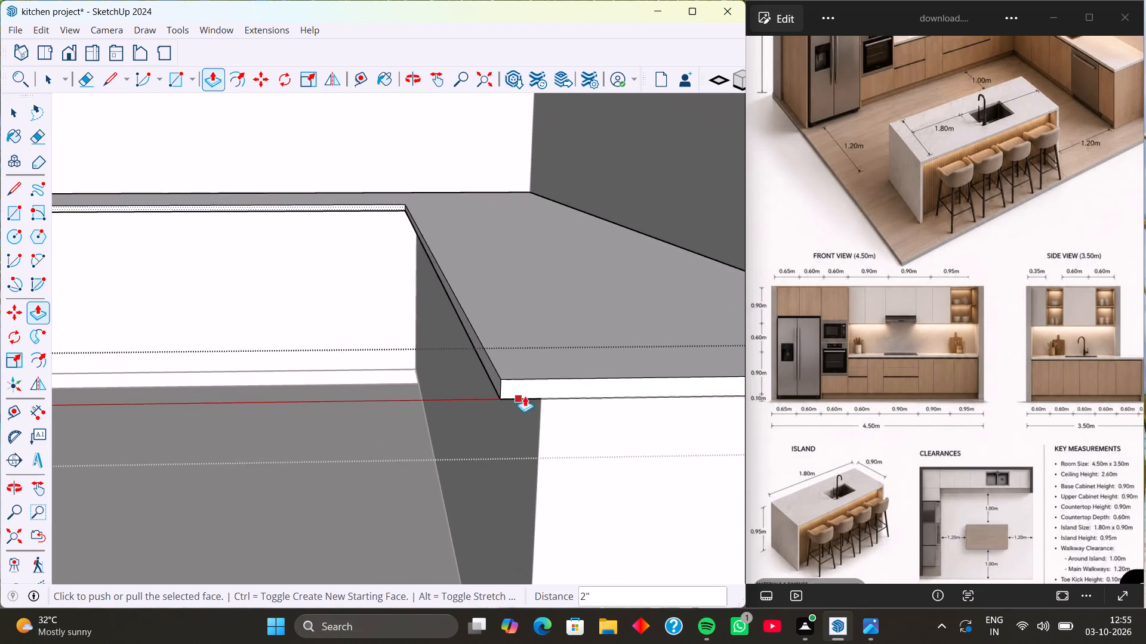
pyautogui.scroll(1, 525, 396)
pyautogui.moveTo(529, 396); pyautogui.dragTo(507, 392, button='middle')
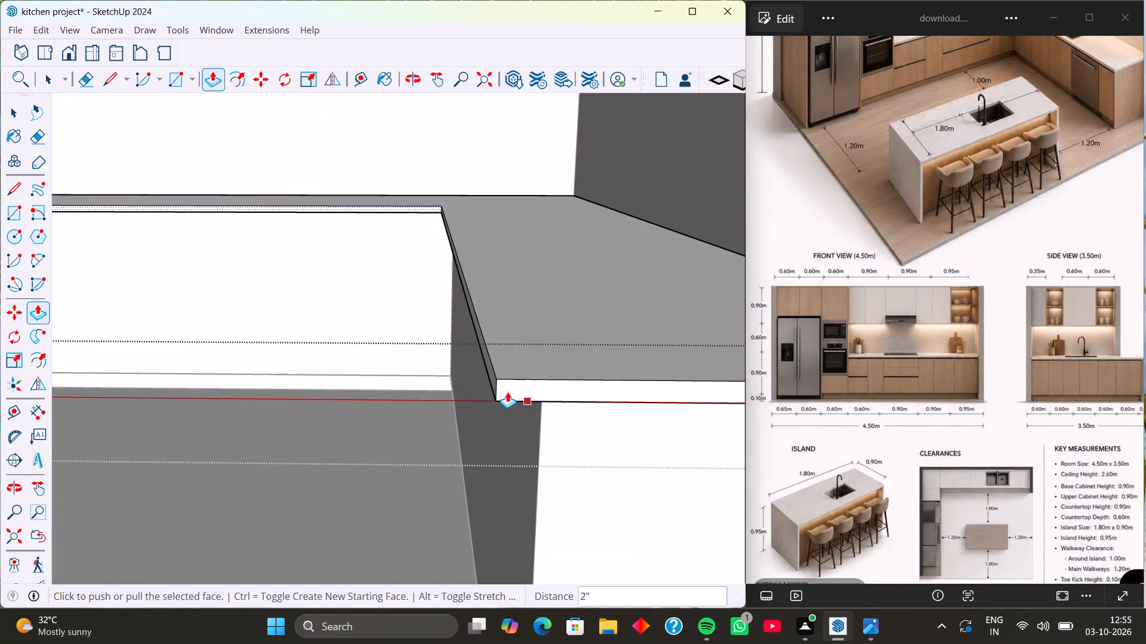
pyautogui.scroll(9, 507, 392)
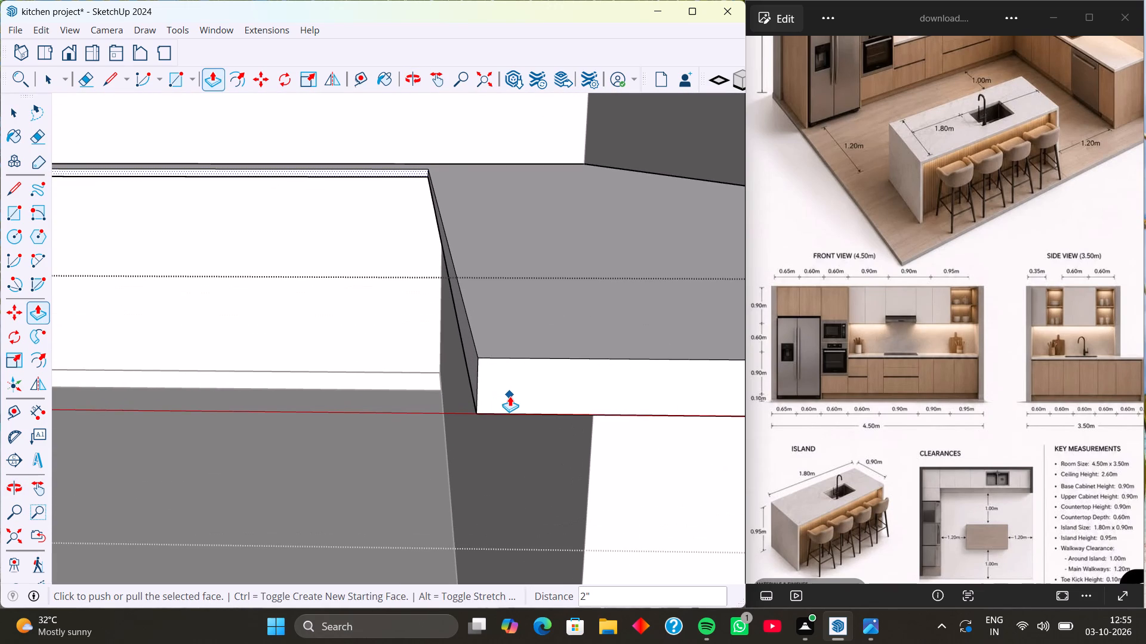
pyautogui.scroll(-2, 510, 396)
pyautogui.keyDown('shift'); pyautogui.moveTo(510, 397); pyautogui.dragTo(461, 330, button='middle'); pyautogui.keyUp('shift')
pyautogui.moveTo(460, 330); pyautogui.dragTo(445, 329, button='middle')
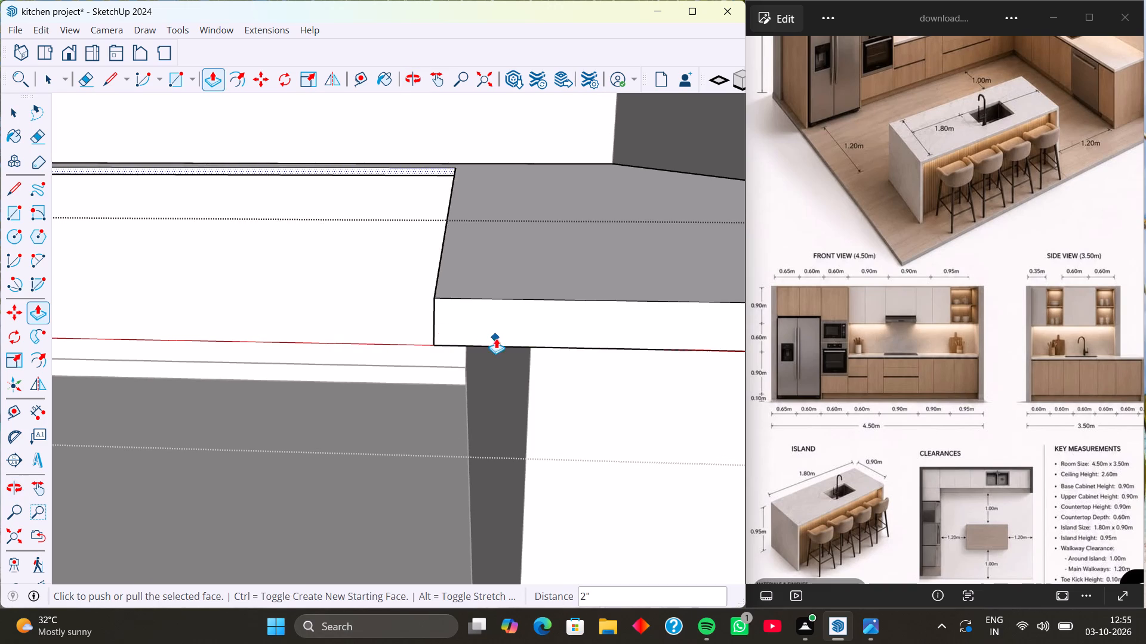
pyautogui.scroll(3, 501, 336)
pyautogui.scroll(-5, 501, 336)
pyautogui.moveTo(474, 334); pyautogui.dragTo(535, 360, button='middle')
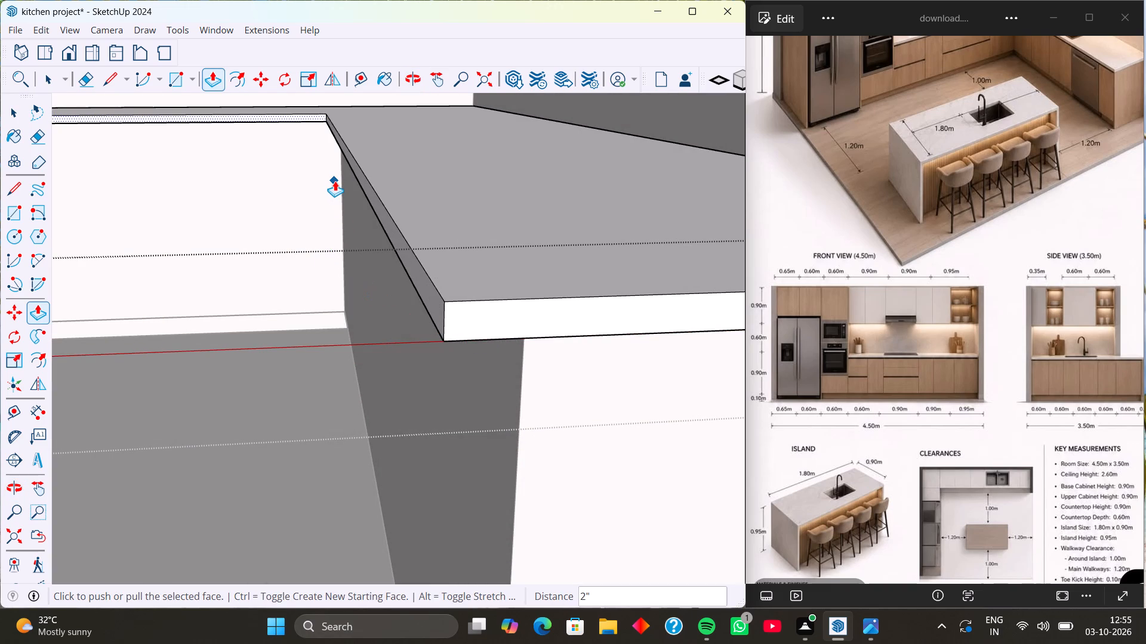
pyautogui.press('1')
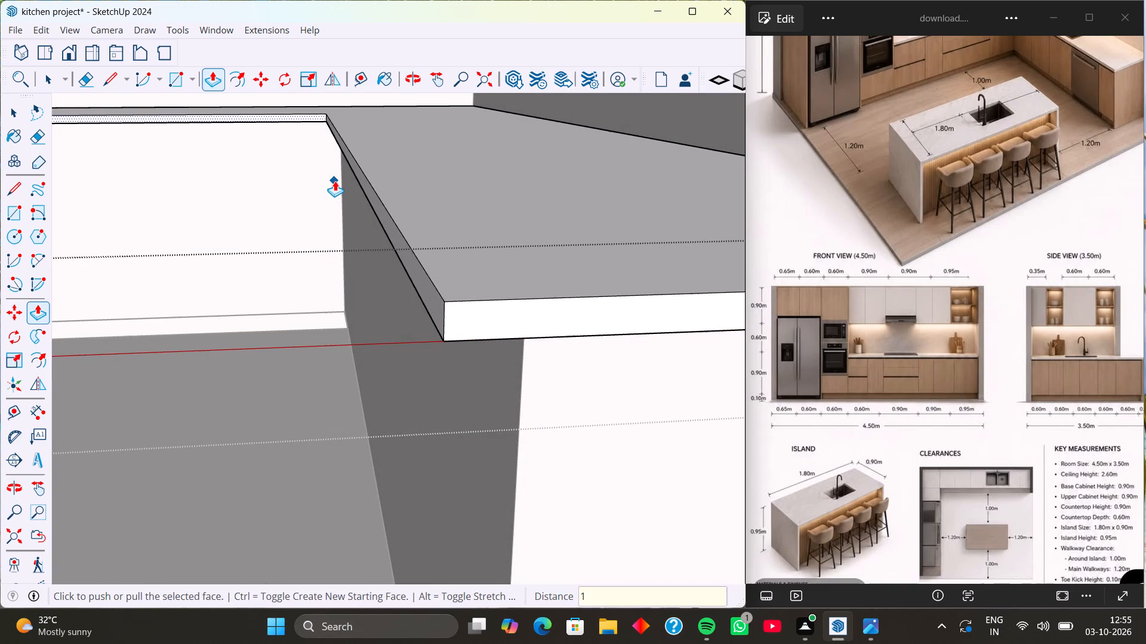
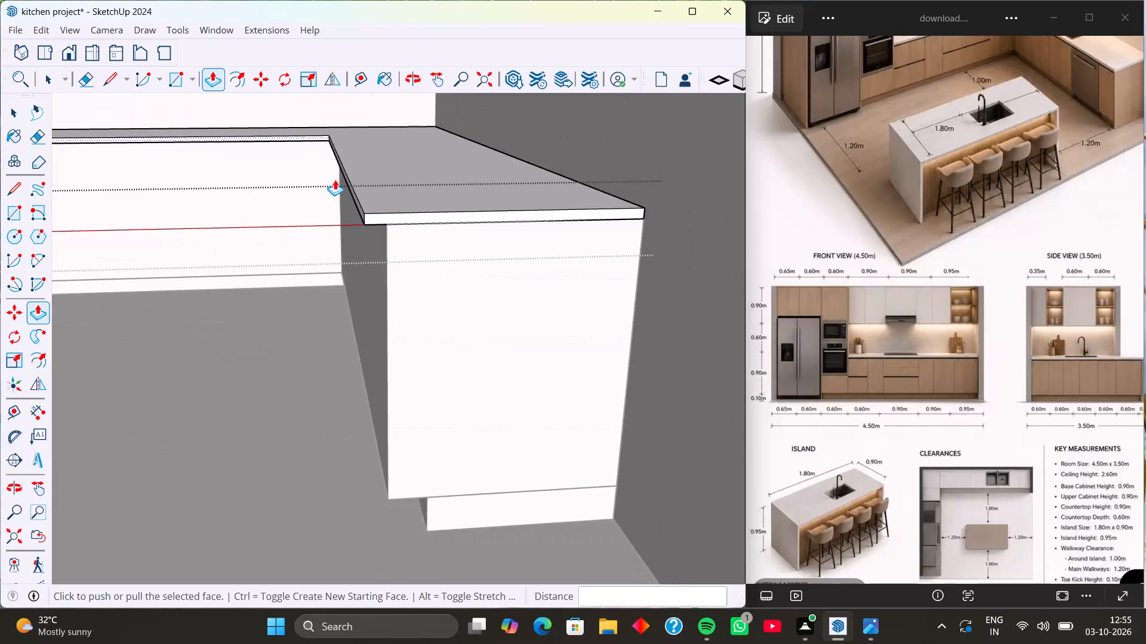
# Examine the L-shaped countertop's front overhang along both wall runs, at the inner corner and at the open end.
pyautogui.keyDown('shift'); pyautogui.moveTo(342, 157); pyautogui.dragTo(562, 338, button='middle'); pyautogui.keyUp('shift')
pyautogui.moveTo(535, 335); pyautogui.dragTo(549, 358, button='middle')
pyautogui.moveTo(423, 306); pyautogui.dragTo(594, 232, button='middle')
pyautogui.keyDown('shift'); pyautogui.moveTo(293, 314); pyautogui.dragTo(645, 324, button='middle'); pyautogui.keyUp('shift')
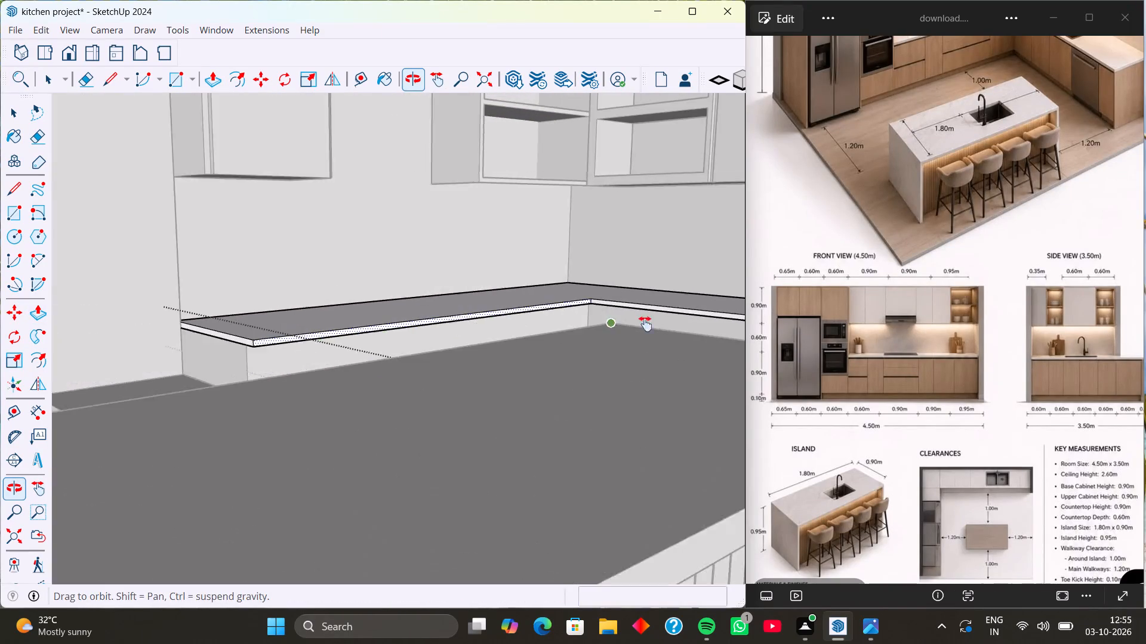
pyautogui.keyDown('shift'); pyautogui.moveTo(645, 324); pyautogui.dragTo(650, 321, button='middle'); pyautogui.keyUp('shift')
pyautogui.moveTo(418, 383); pyautogui.dragTo(663, 394, button='middle')
pyautogui.scroll(-9, 229, 349)
pyautogui.keyDown('shift'); pyautogui.moveTo(198, 361); pyautogui.dragTo(290, 357, button='middle'); pyautogui.keyUp('shift')
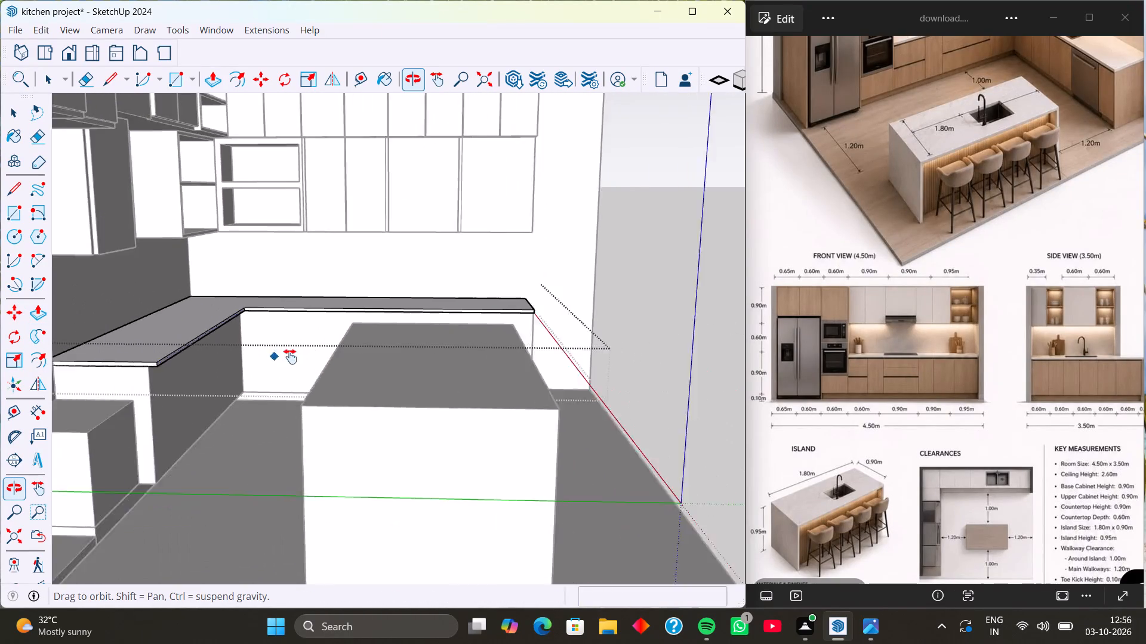
pyautogui.keyDown('shift'); pyautogui.moveTo(290, 357); pyautogui.dragTo(371, 364, button='middle'); pyautogui.keyUp('shift')
pyautogui.scroll(10, 291, 370)
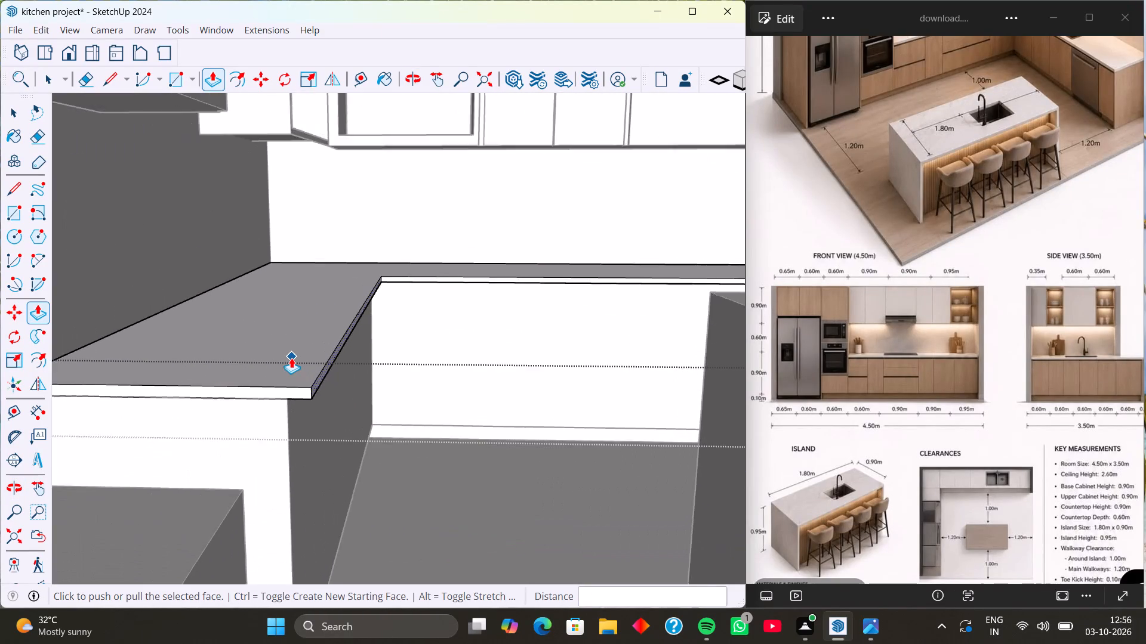
pyautogui.scroll(2, 291, 358)
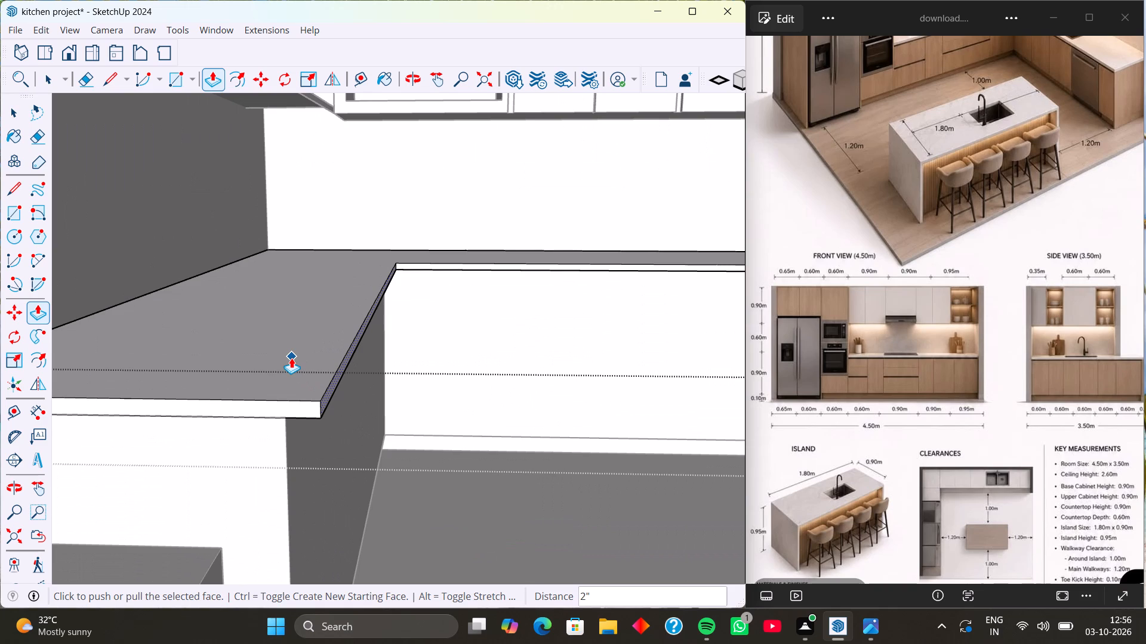
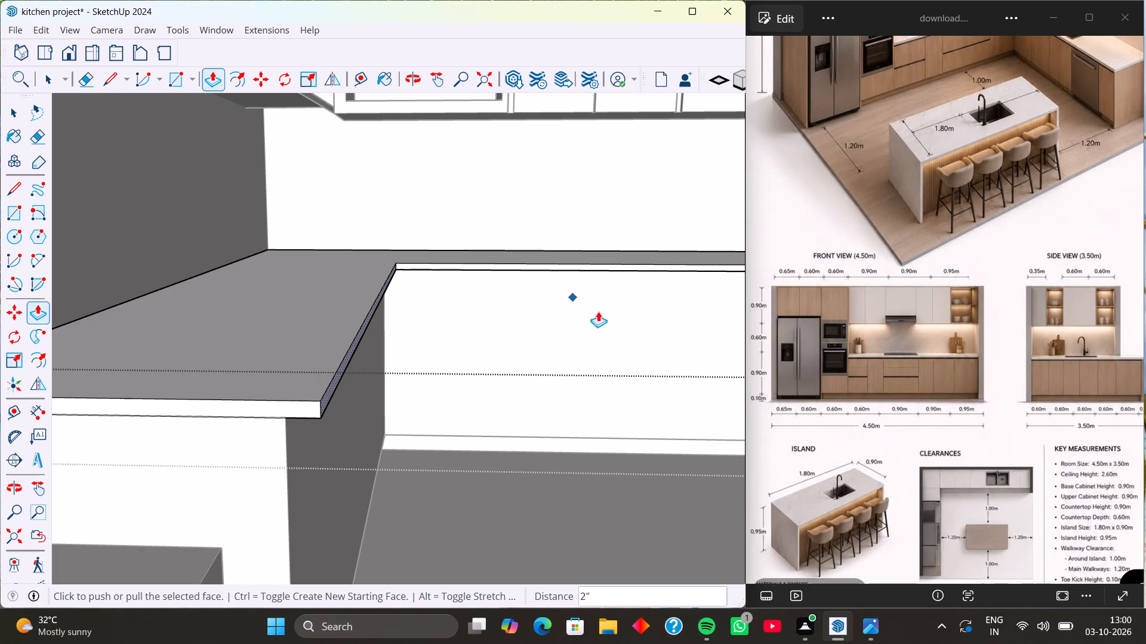
# Push in the block that protrudes through the outer face of the kitchen wall by about 6 1/16 inches.
pyautogui.scroll(-8, 566, 322)
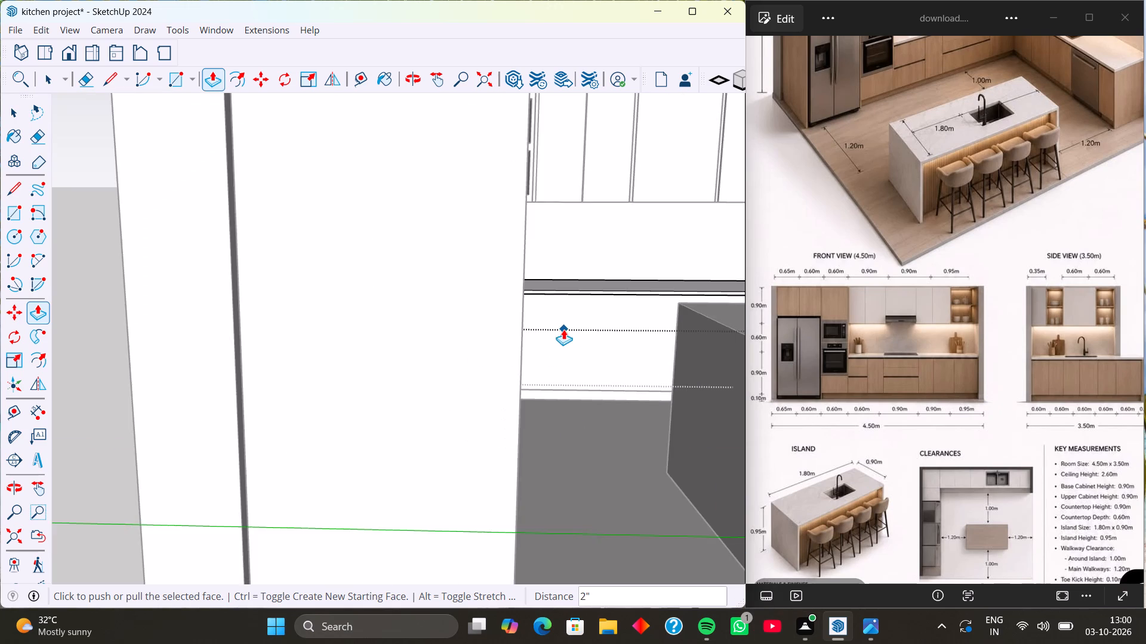
pyautogui.scroll(-4, 563, 329)
pyautogui.press('space')
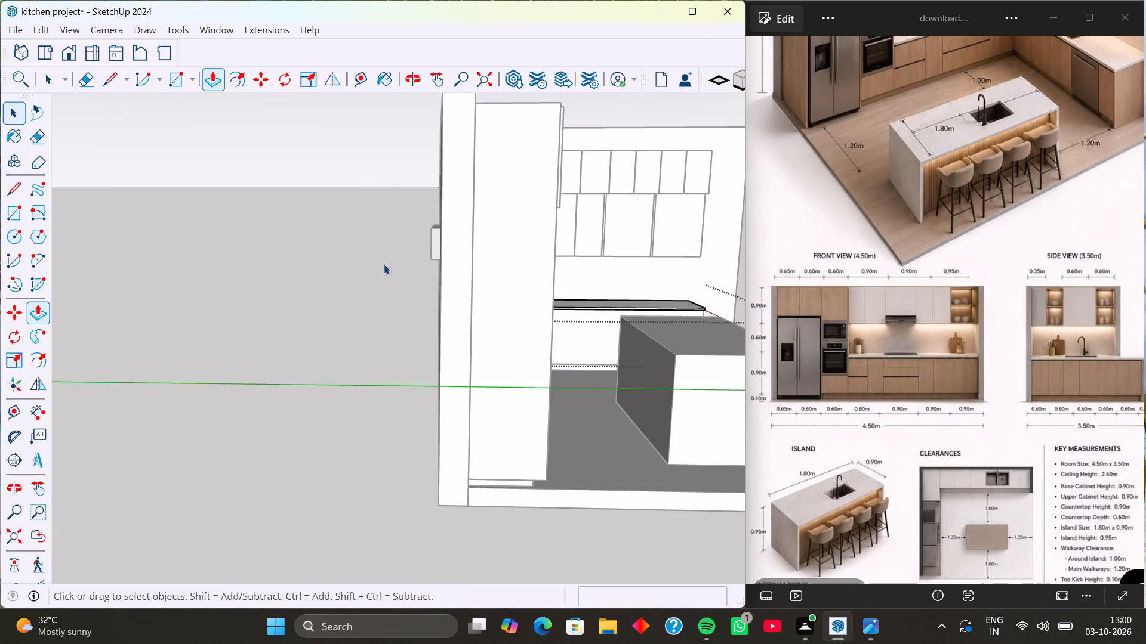
pyautogui.click(383, 264)
pyautogui.moveTo(418, 268); pyautogui.dragTo(550, 432, button='middle')
pyautogui.moveTo(426, 321); pyautogui.dragTo(498, 312, button='middle')
pyautogui.scroll(-5, 448, 305)
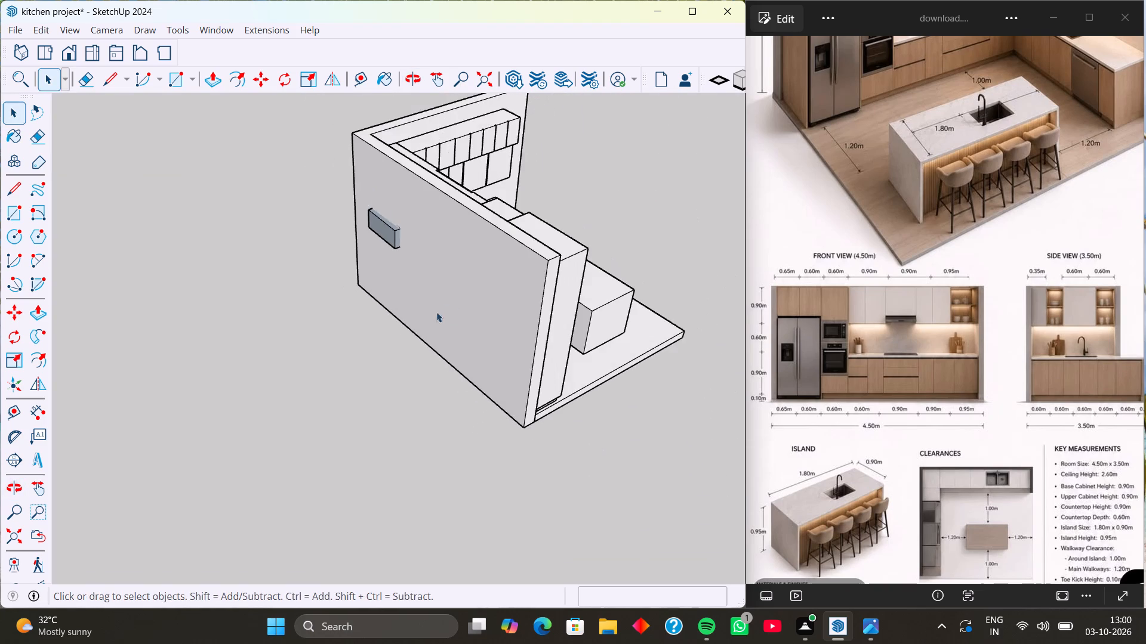
pyautogui.moveTo(466, 321); pyautogui.dragTo(374, 324, button='middle')
pyautogui.keyDown('shift'); pyautogui.moveTo(420, 271); pyautogui.dragTo(442, 398, button='middle'); pyautogui.keyUp('shift')
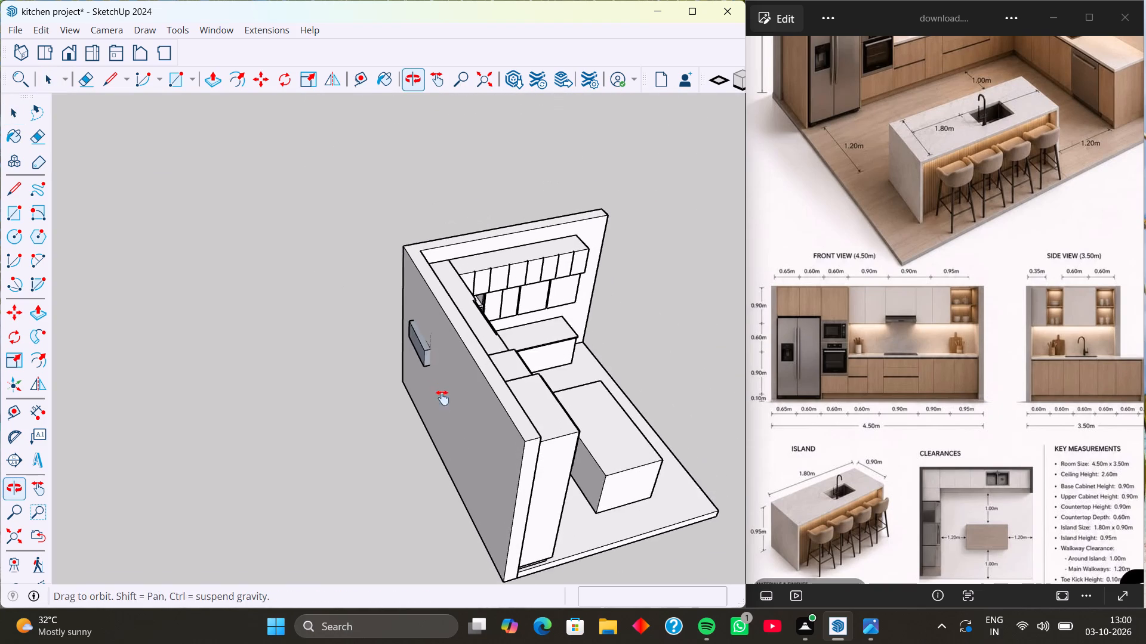
pyautogui.keyDown('shift'); pyautogui.moveTo(442, 398); pyautogui.dragTo(442, 398, button='middle'); pyautogui.keyUp('shift')
pyautogui.moveTo(476, 392); pyautogui.dragTo(379, 392, button='middle')
pyautogui.keyDown('shift'); pyautogui.moveTo(398, 385); pyautogui.dragTo(403, 467, button='middle'); pyautogui.keyUp('shift')
pyautogui.moveTo(480, 436); pyautogui.dragTo(324, 400, button='middle')
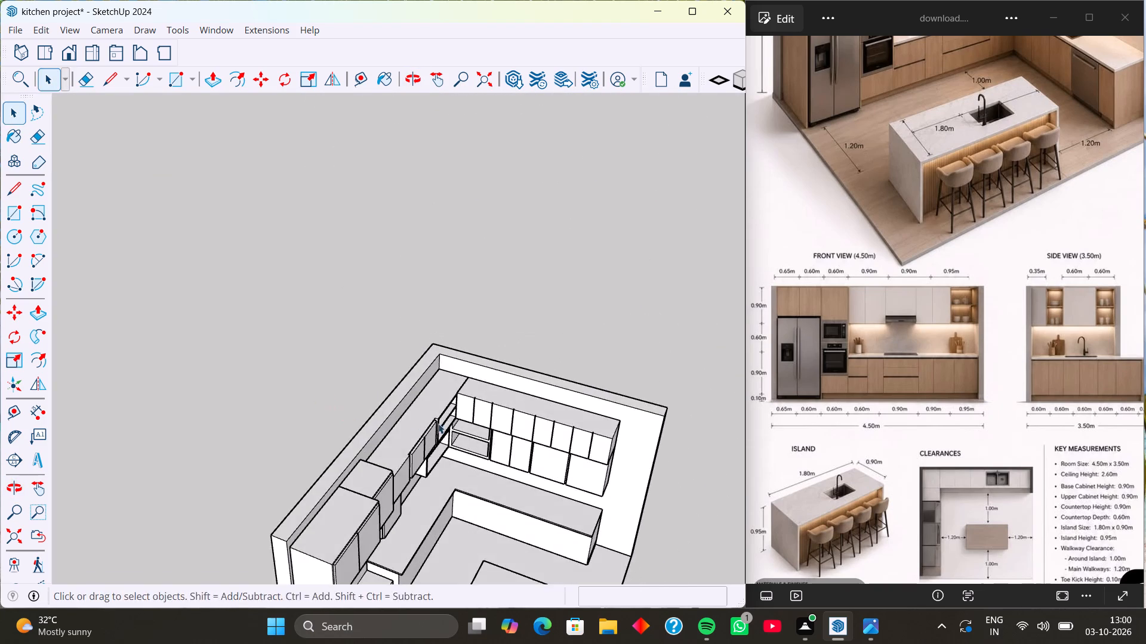
pyautogui.moveTo(438, 423); pyautogui.dragTo(311, 398, button='middle')
pyautogui.moveTo(458, 440); pyautogui.dragTo(355, 403, button='middle')
pyautogui.moveTo(407, 460); pyautogui.dragTo(378, 405, button='middle')
pyautogui.scroll(1, 378, 408)
pyautogui.scroll(1, 408, 447)
pyautogui.moveTo(374, 432); pyautogui.dragTo(569, 485, button='middle')
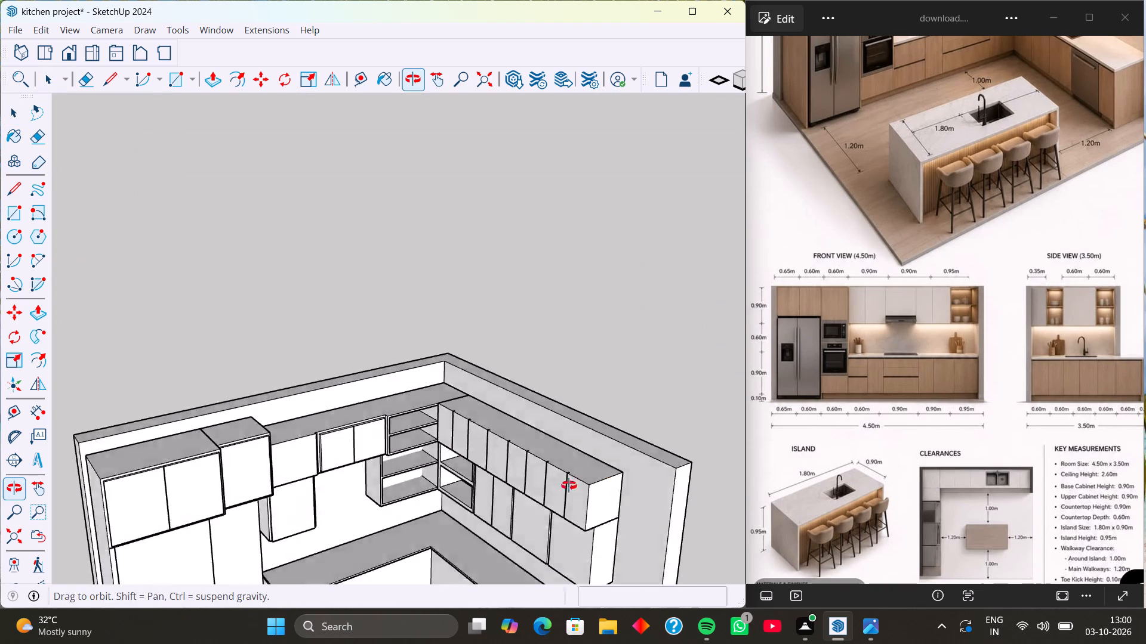
pyautogui.moveTo(569, 485); pyautogui.dragTo(618, 481, button='middle')
pyautogui.moveTo(347, 458); pyautogui.dragTo(590, 456, button='middle')
pyautogui.moveTo(426, 473); pyautogui.dragTo(511, 470, button='middle')
pyautogui.scroll(4, 396, 500)
pyautogui.moveTo(380, 497); pyautogui.dragTo(487, 478, button='middle')
pyautogui.scroll(1, 395, 498)
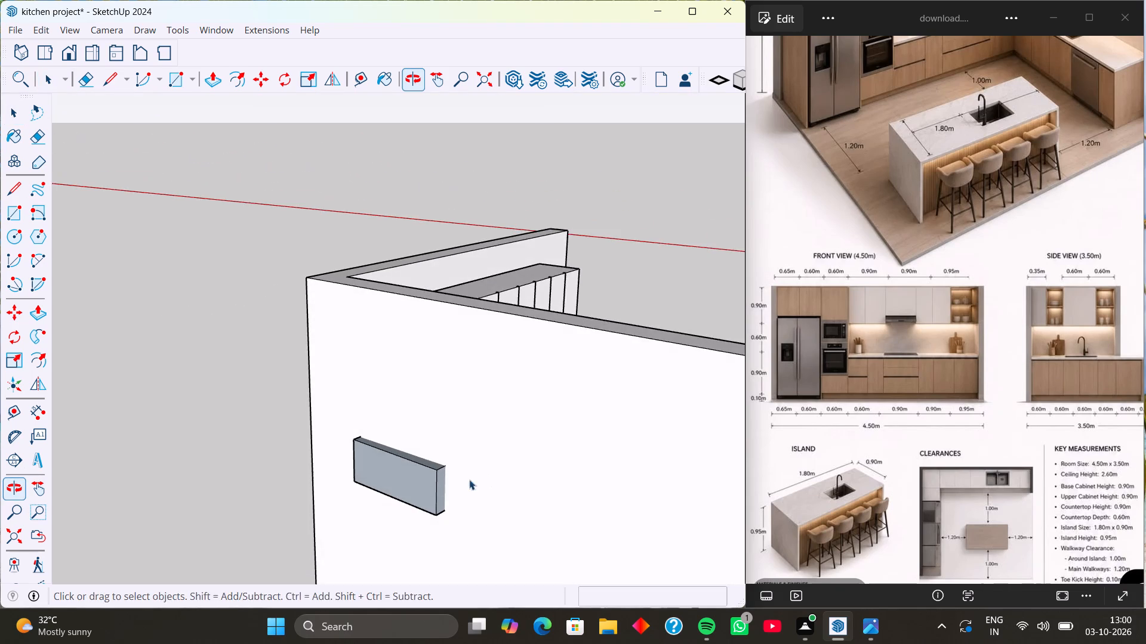
pyautogui.moveTo(414, 485); pyautogui.dragTo(501, 563, button='middle')
pyautogui.moveTo(470, 507); pyautogui.dragTo(516, 589, button='middle')
pyautogui.moveTo(516, 543); pyautogui.dragTo(527, 573, button='middle')
pyautogui.click(527, 573)
pyautogui.moveTo(525, 564); pyautogui.dragTo(485, 454, button='middle')
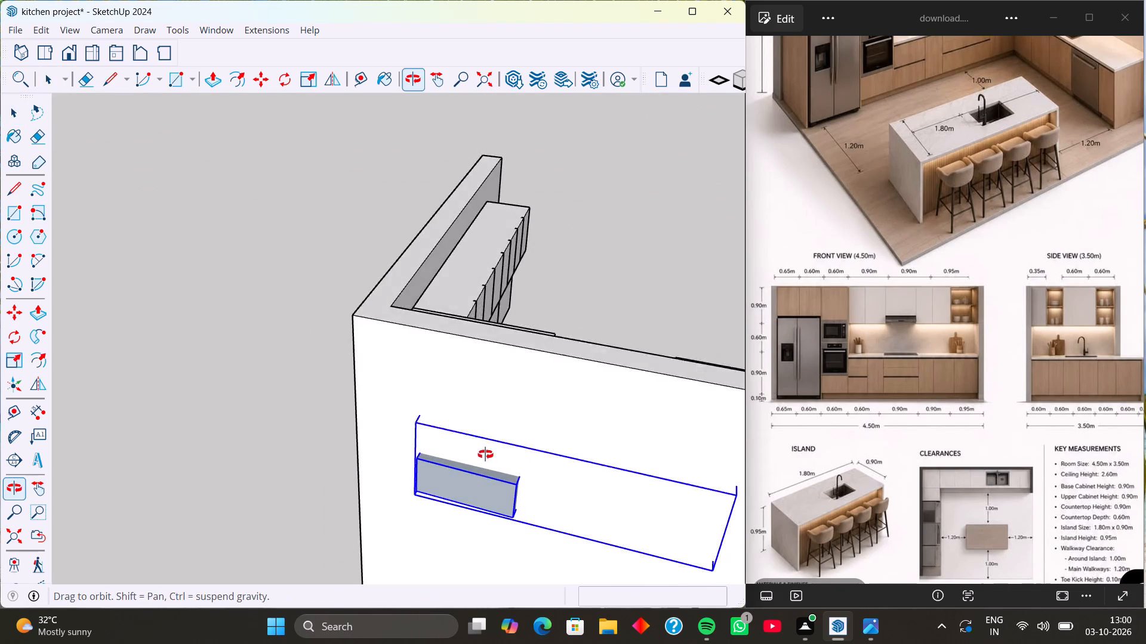
pyautogui.moveTo(485, 454); pyautogui.dragTo(485, 451, button='middle')
pyautogui.doubleClick(477, 481)
pyautogui.click(477, 481)
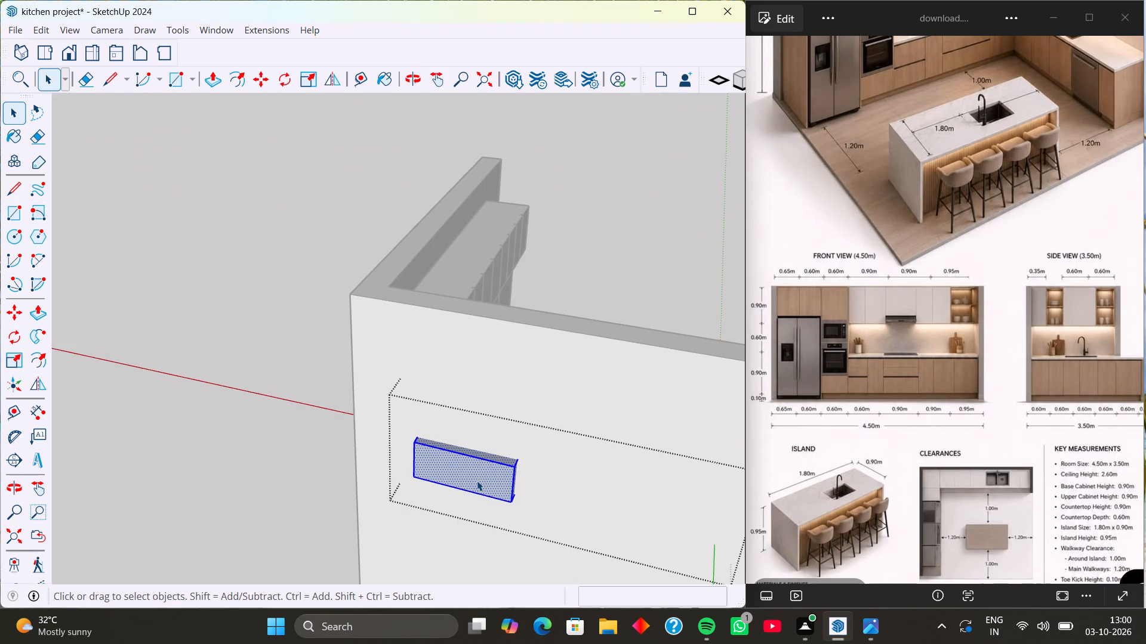
pyautogui.press('p')
pyautogui.click(477, 481)
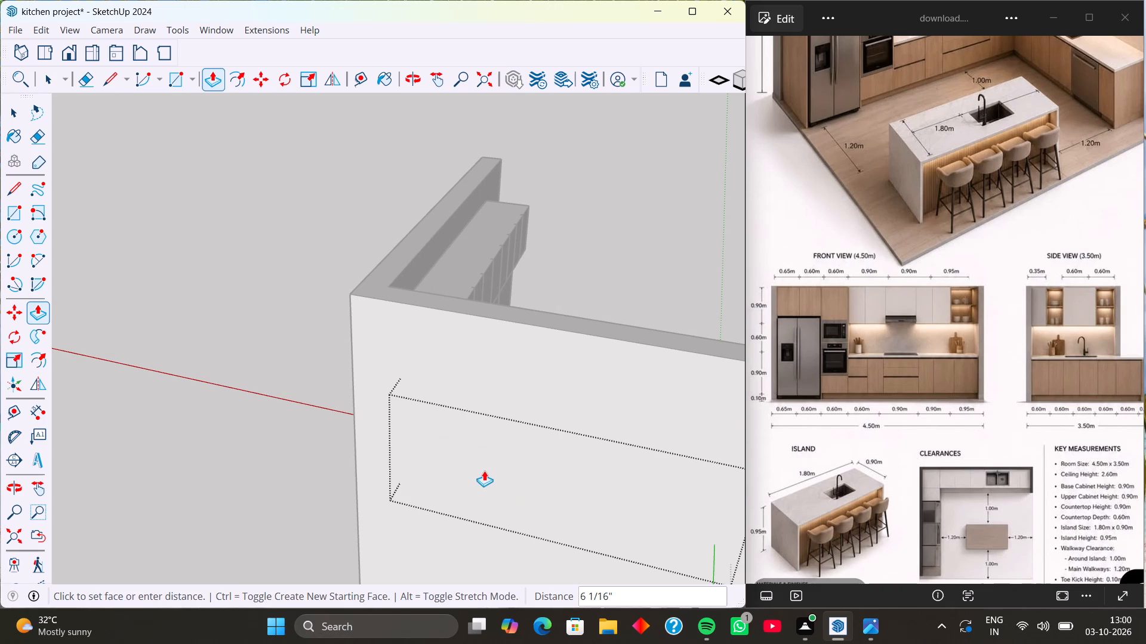
pyautogui.click(484, 470)
pyautogui.scroll(-9, 498, 442)
pyautogui.moveTo(587, 466); pyautogui.dragTo(445, 513, button='middle')
pyautogui.moveTo(533, 506); pyautogui.dragTo(335, 511, button='middle')
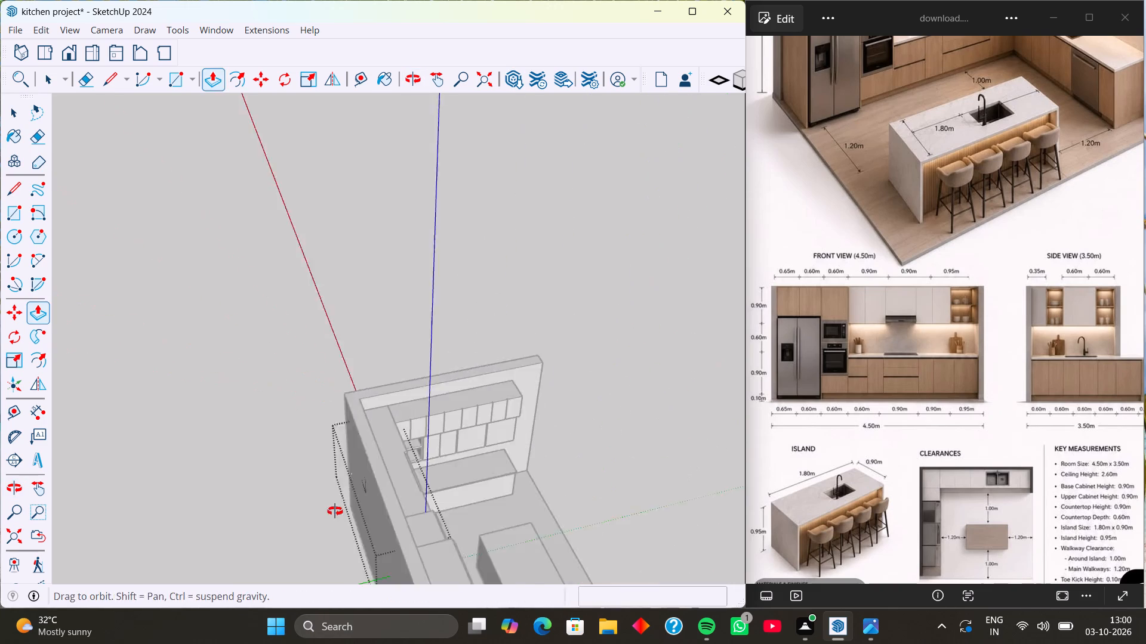
pyautogui.moveTo(335, 511); pyautogui.dragTo(332, 510, button='middle')
pyautogui.press('space')
pyautogui.click(608, 469)
# Examine the upper cabinets, corner shelves, countertop and island from several angles inside the kitchen.
pyautogui.moveTo(628, 450); pyautogui.dragTo(495, 365, button='middle')
pyautogui.moveTo(546, 479); pyautogui.dragTo(509, 481, button='middle')
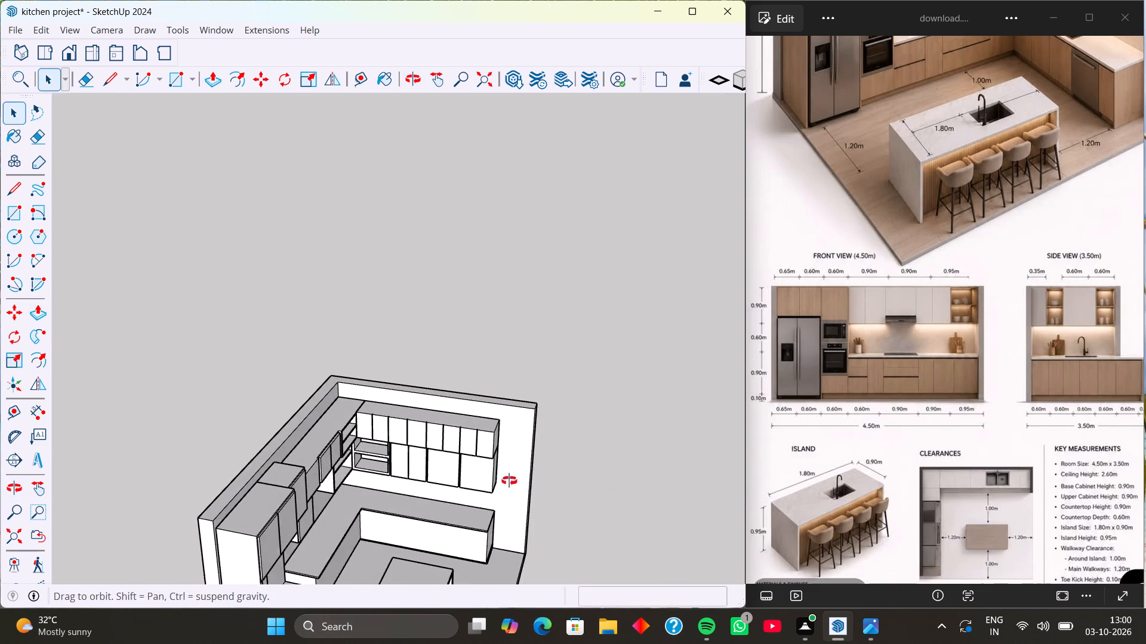
pyautogui.moveTo(509, 481); pyautogui.dragTo(380, 459, button='middle')
pyautogui.scroll(7, 392, 451)
pyautogui.moveTo(421, 482); pyautogui.dragTo(334, 485, button='middle')
pyautogui.scroll(2, 357, 507)
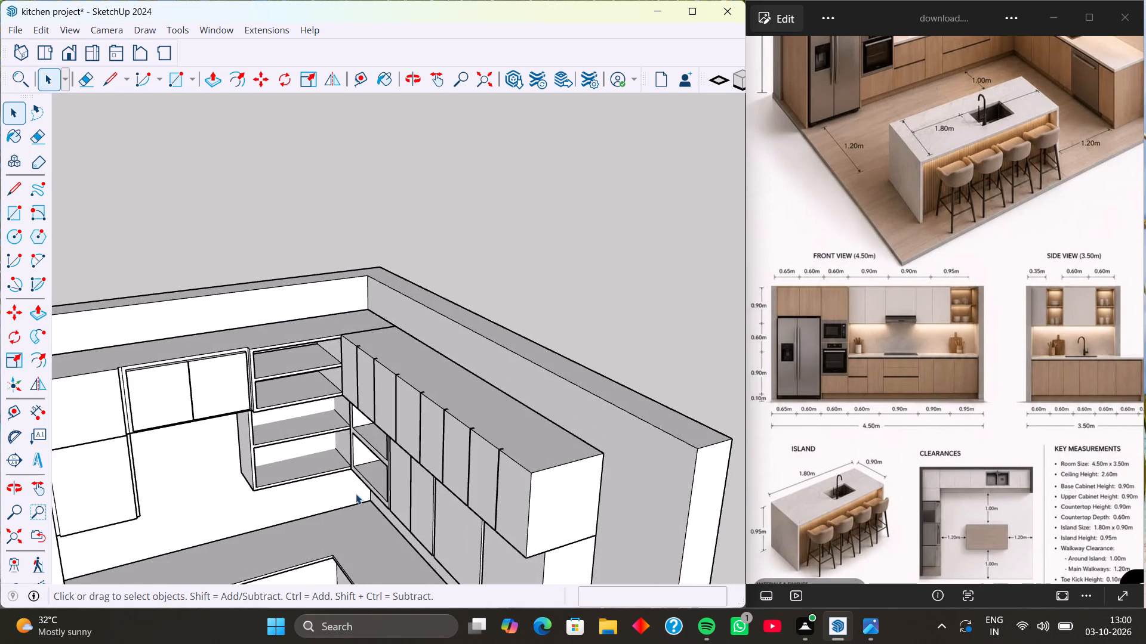
pyautogui.scroll(4, 356, 494)
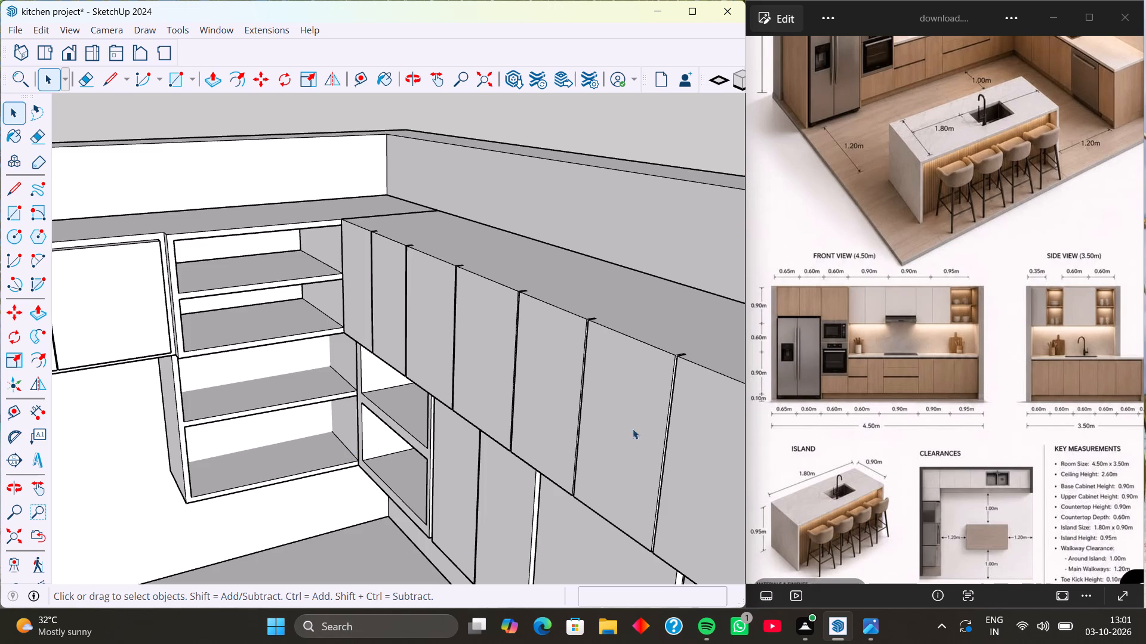
pyautogui.scroll(-10, 434, 429)
pyautogui.scroll(-1, 420, 346)
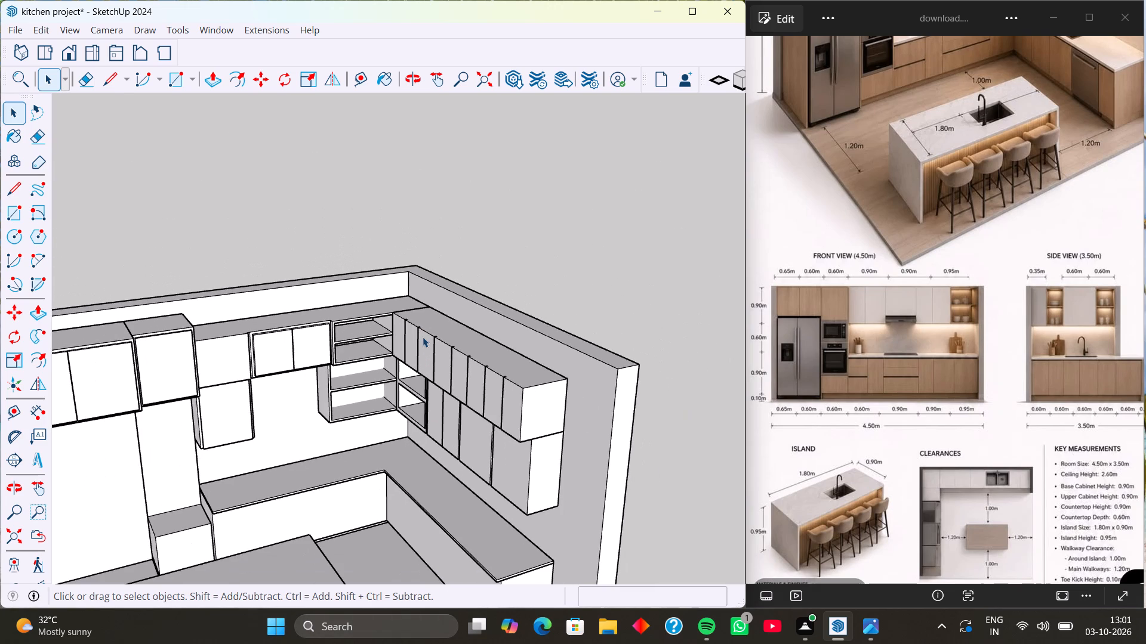
pyautogui.scroll(-3, 417, 334)
pyautogui.moveTo(436, 348); pyautogui.dragTo(461, 281, button='middle')
pyautogui.scroll(-6, 442, 314)
pyautogui.moveTo(436, 366); pyautogui.dragTo(433, 410, button='middle')
pyautogui.moveTo(439, 407); pyautogui.dragTo(405, 403, button='middle')
pyautogui.scroll(4, 402, 409)
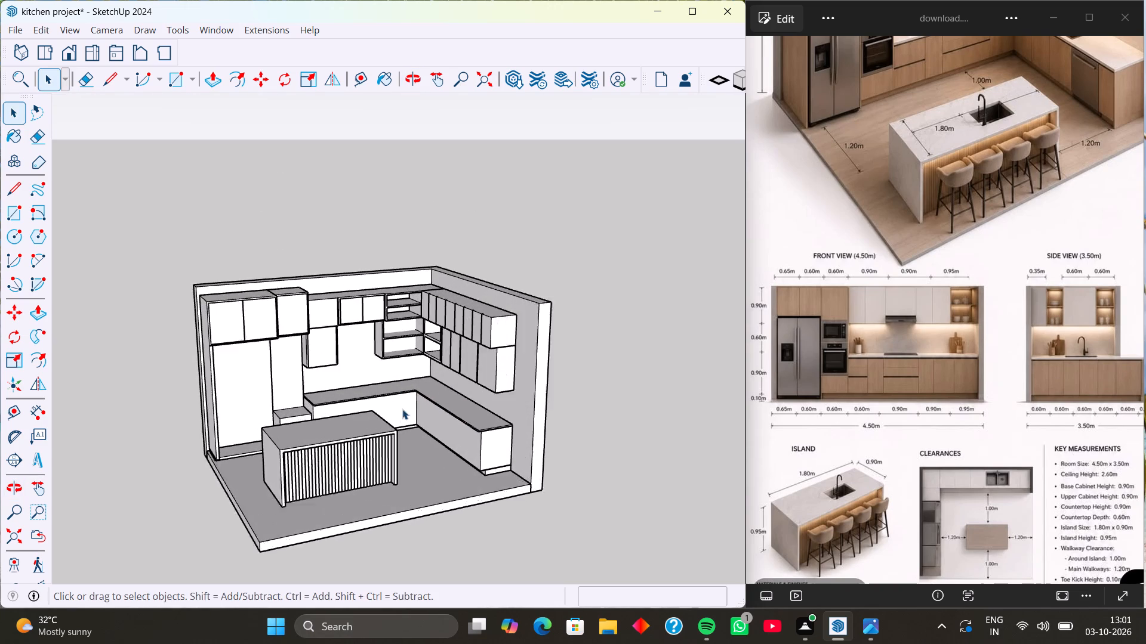
pyautogui.moveTo(412, 410); pyautogui.dragTo(356, 407, button='middle')
pyautogui.moveTo(453, 408); pyautogui.dragTo(414, 420, button='middle')
pyautogui.scroll(3, 382, 404)
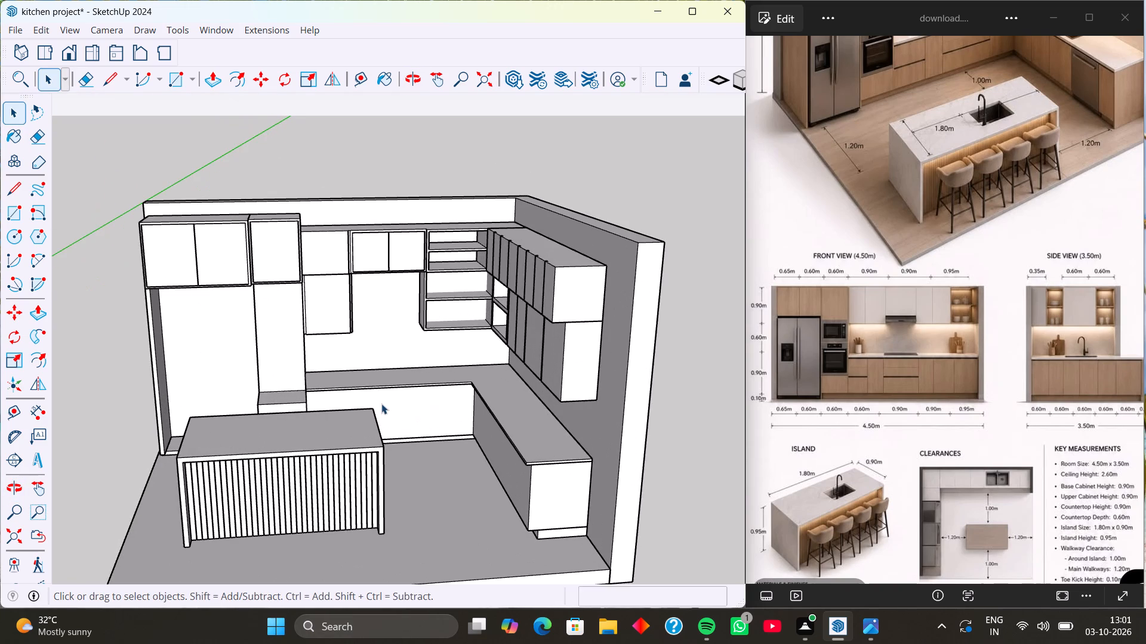
pyautogui.scroll(-2, 387, 394)
pyautogui.moveTo(395, 358); pyautogui.dragTo(492, 335, button='middle')
pyautogui.moveTo(503, 383); pyautogui.dragTo(420, 426, button='middle')
pyautogui.scroll(4, 429, 382)
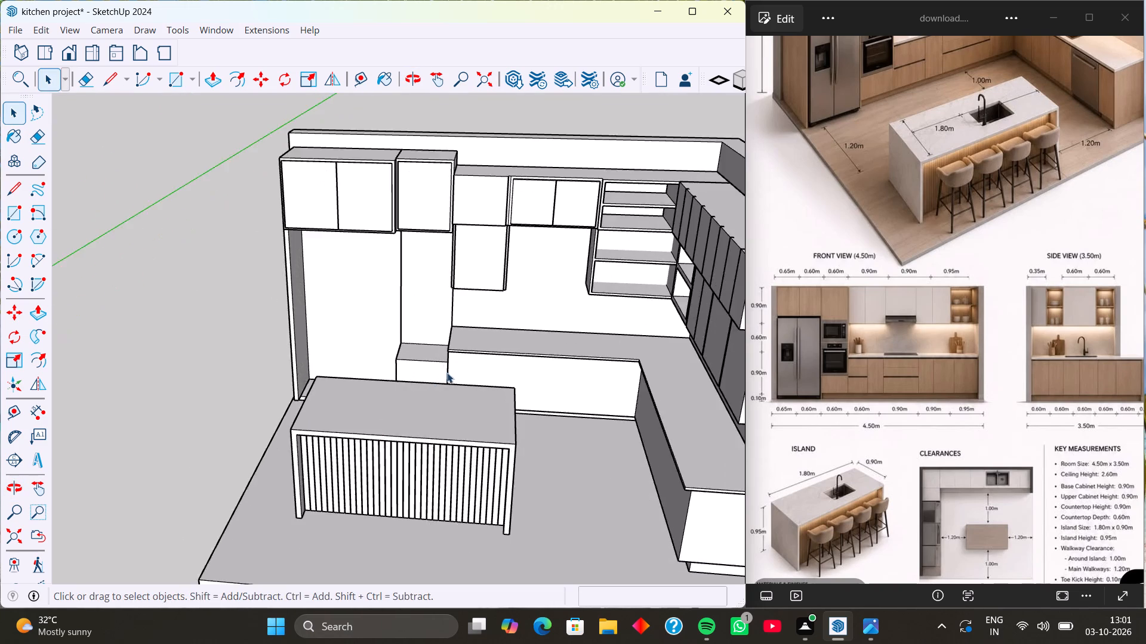
# Hide the island body group that stands in front of the base cabinets.
pyautogui.scroll(2, 447, 373)
pyautogui.moveTo(479, 382); pyautogui.dragTo(485, 419, button='middle')
pyautogui.scroll(4, 485, 420)
pyautogui.click(479, 401)
pyautogui.scroll(-9, 486, 371)
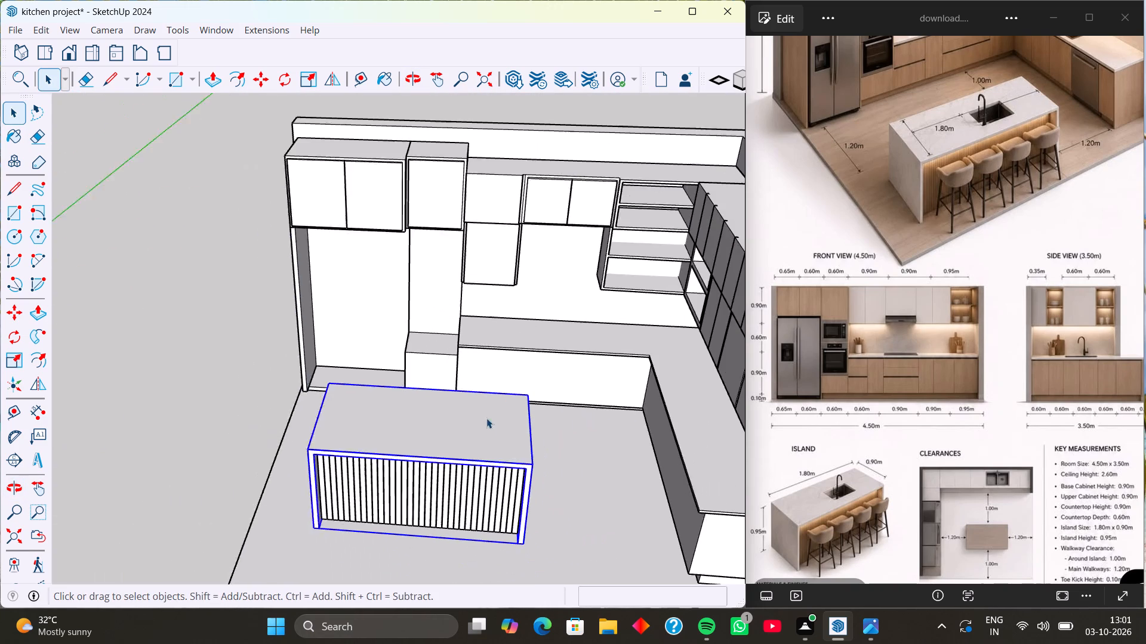
pyautogui.rightClick(497, 441)
pyautogui.click(550, 203)
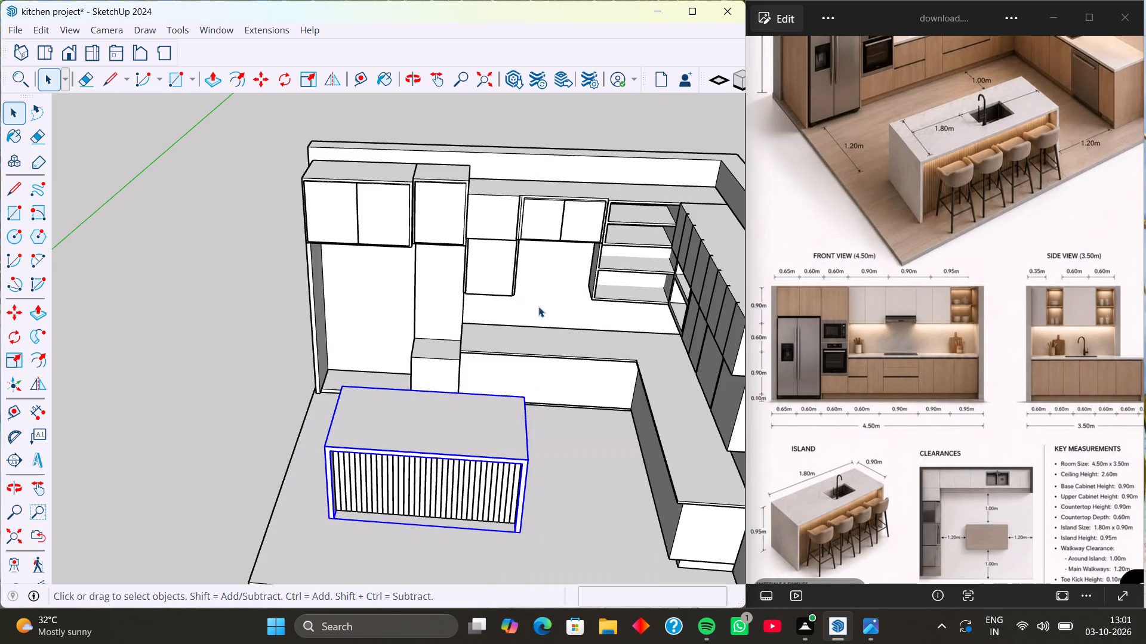
# Push the countertop's front edge face along the back wall run inward by 1 inch.
pyautogui.moveTo(538, 312); pyautogui.dragTo(602, 342, button='middle')
pyautogui.scroll(6, 464, 355)
pyautogui.moveTo(466, 349); pyautogui.dragTo(485, 294, button='middle')
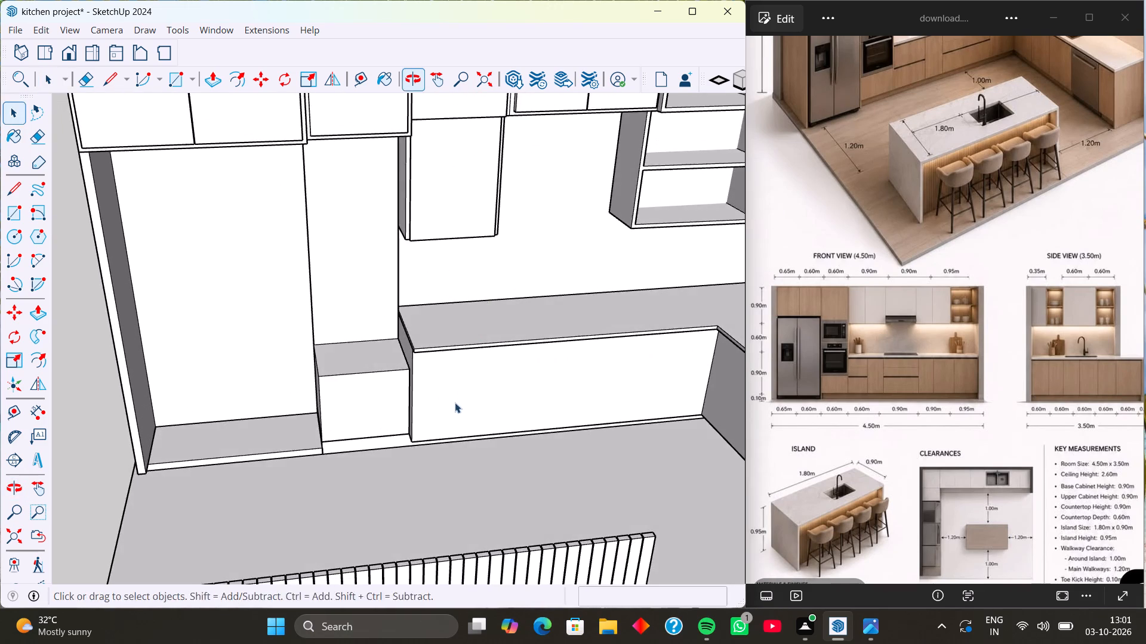
pyautogui.moveTo(452, 402); pyautogui.dragTo(443, 374, button='middle')
pyautogui.scroll(4, 439, 384)
pyautogui.moveTo(443, 377); pyautogui.dragTo(535, 364, button='middle')
pyautogui.scroll(3, 485, 361)
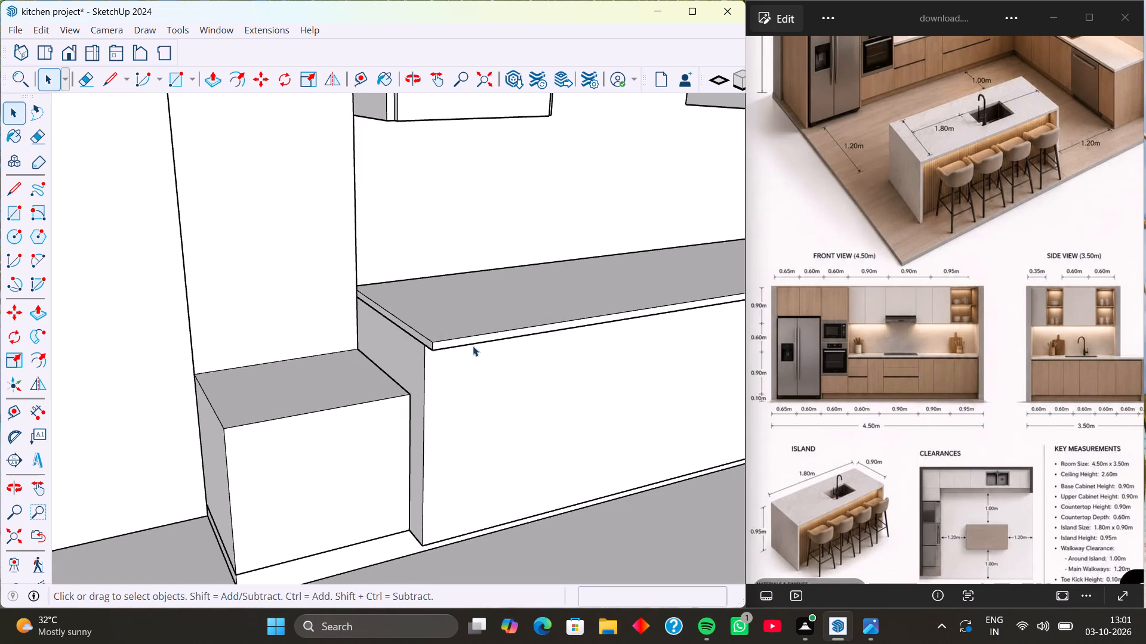
pyautogui.tripleClick(470, 340)
pyautogui.click(469, 340)
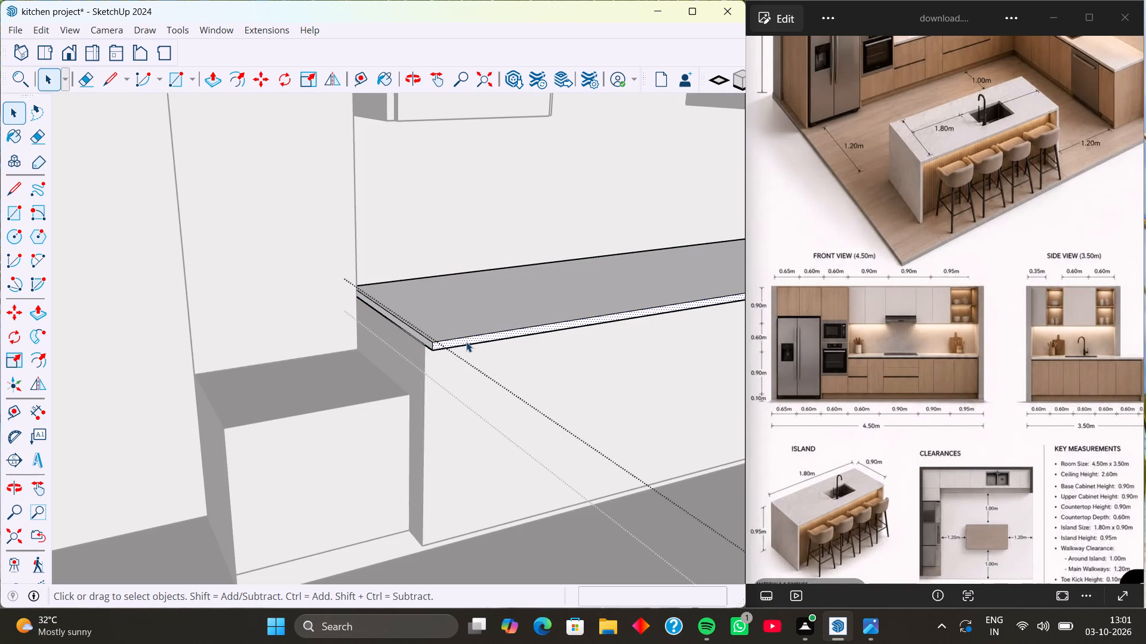
pyautogui.press('p')
pyautogui.click(466, 342)
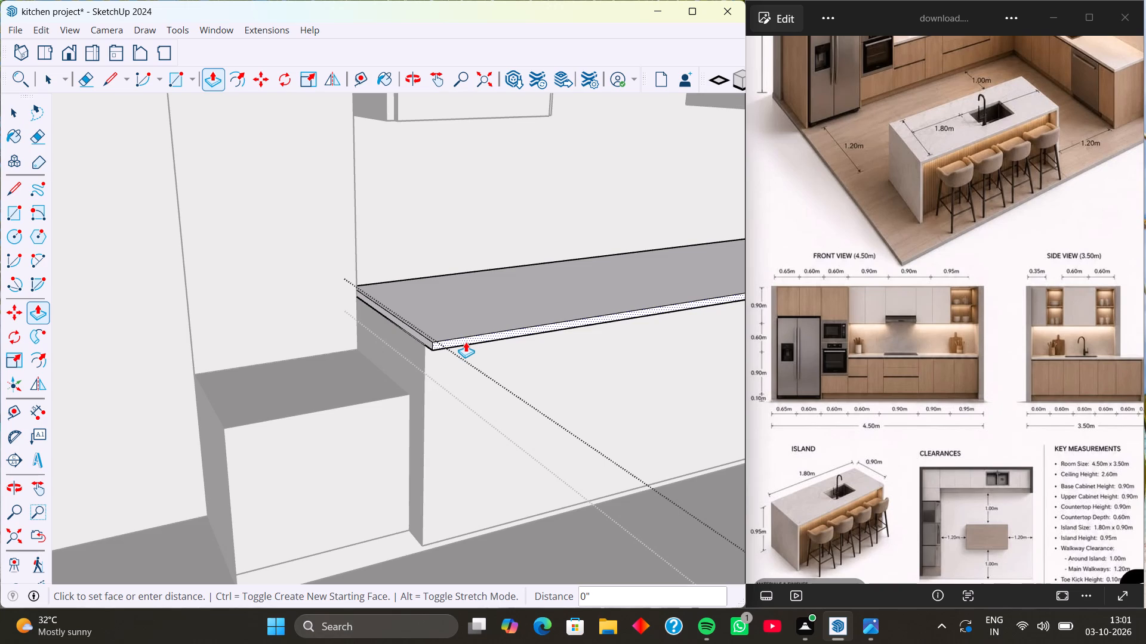
pyautogui.press('1')
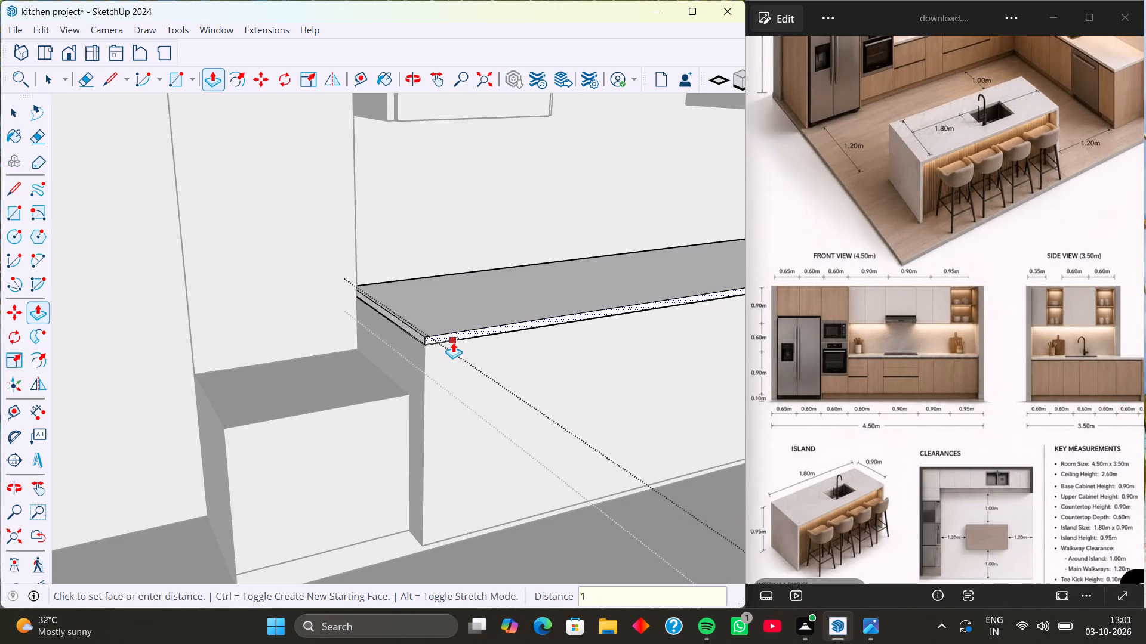
pyautogui.press('Return')
# Repeat the 1-inch inward push on the countertop's front edge face along the adjoining wall run.
pyautogui.scroll(-10, 443, 338)
pyautogui.moveTo(626, 373); pyautogui.dragTo(523, 371, button='middle')
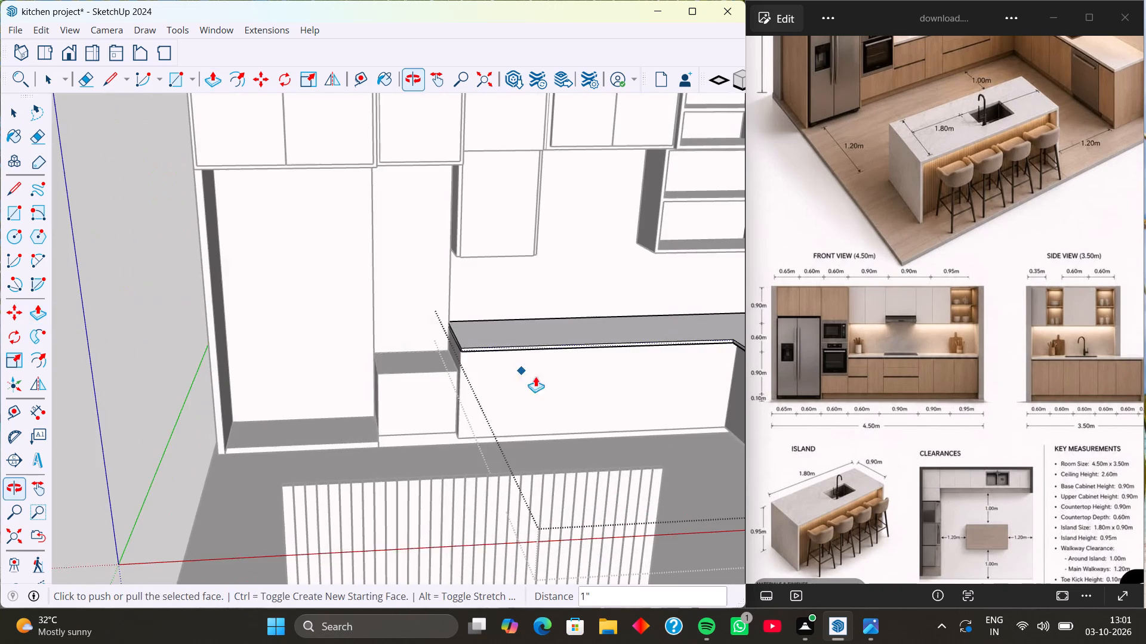
pyautogui.keyDown('shift'); pyautogui.moveTo(563, 363); pyautogui.dragTo(381, 335, button='middle'); pyautogui.keyUp('shift')
pyautogui.moveTo(583, 405); pyautogui.dragTo(606, 408, button='middle')
pyautogui.scroll(7, 637, 406)
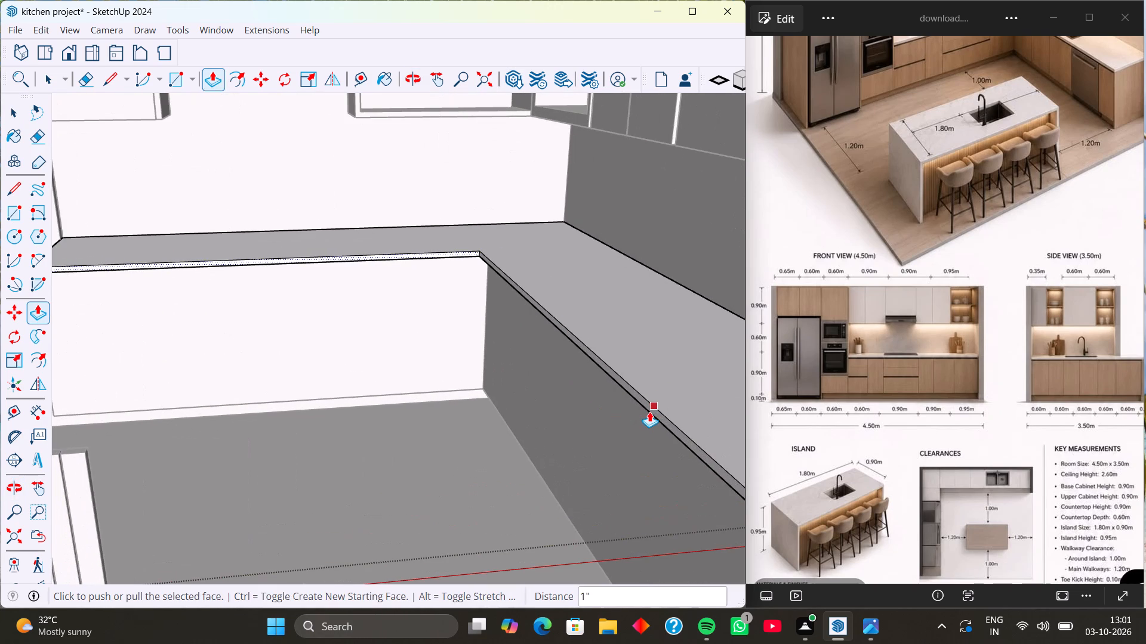
pyautogui.press('space')
pyautogui.scroll(4, 648, 413)
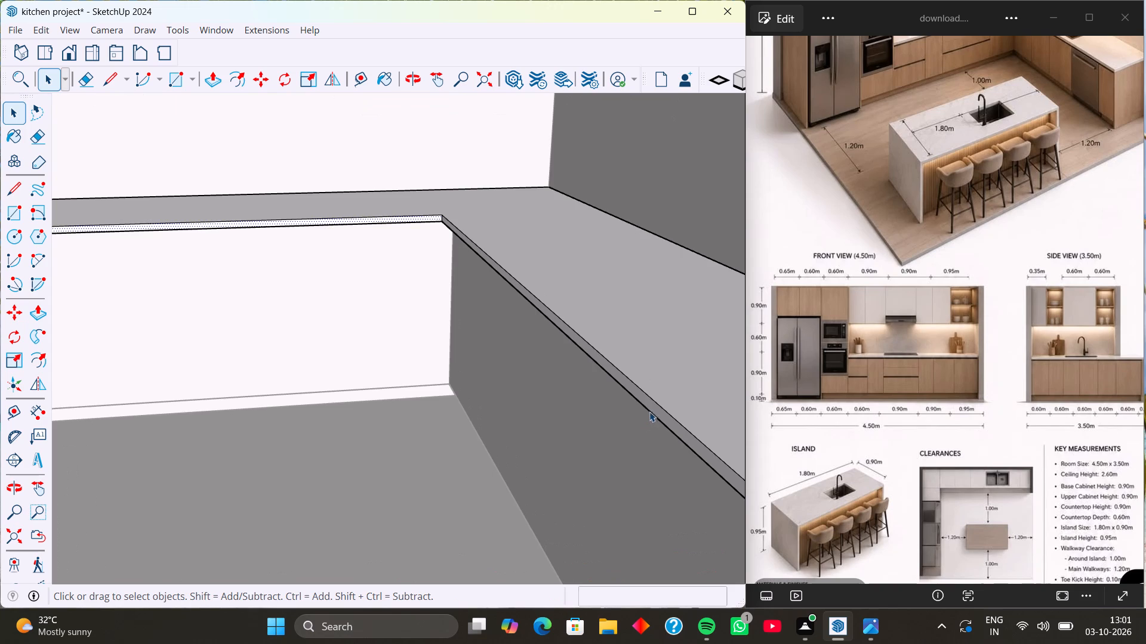
pyautogui.click(652, 409)
pyautogui.press('p')
pyautogui.doubleClick(652, 409)
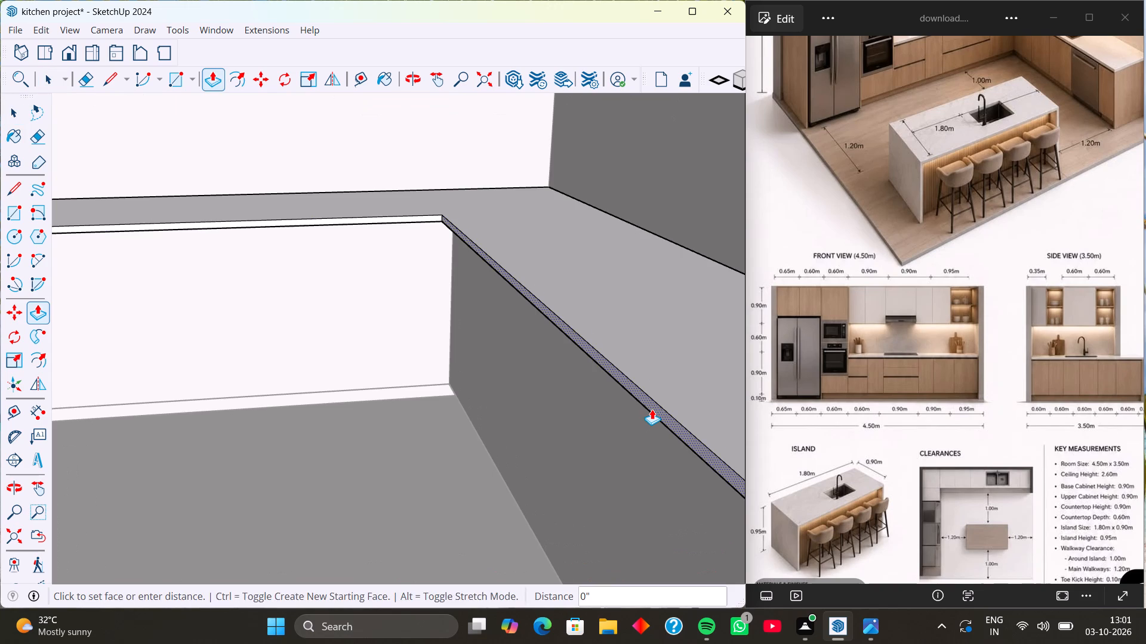
# Draw a half-circle arc with a 1/2-inch bulge on the countertop's open end face, at its front edge from bottom to top.
pyautogui.scroll(-11, 584, 380)
pyautogui.moveTo(634, 480); pyautogui.dragTo(584, 457, button='middle')
pyautogui.scroll(5, 580, 452)
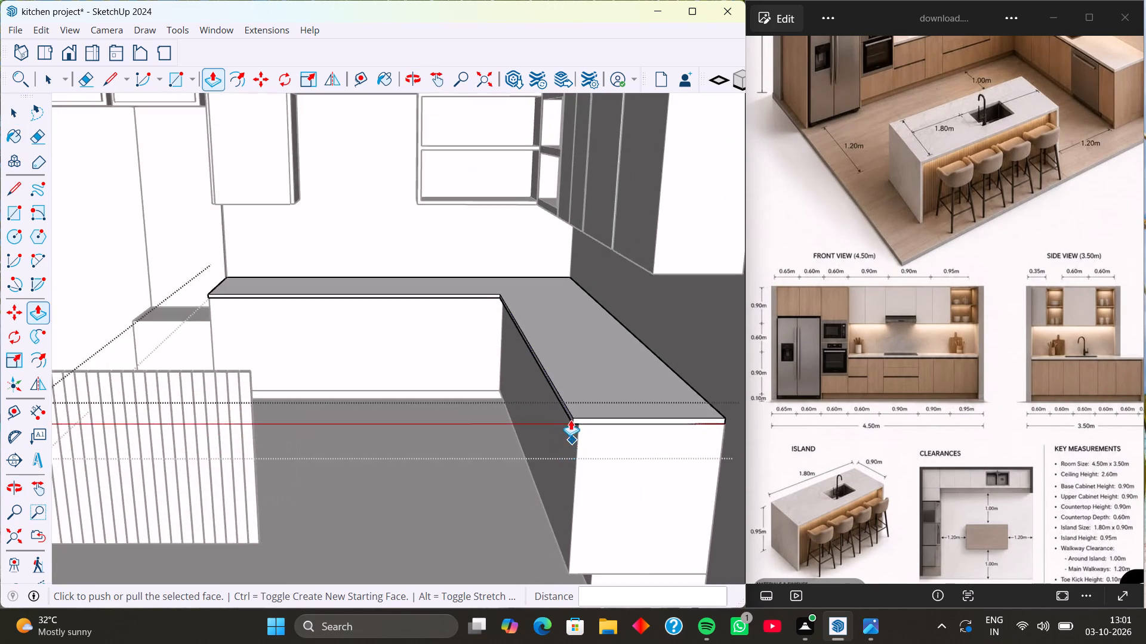
pyautogui.scroll(13, 571, 420)
pyautogui.moveTo(589, 430); pyautogui.dragTo(554, 417, button='middle')
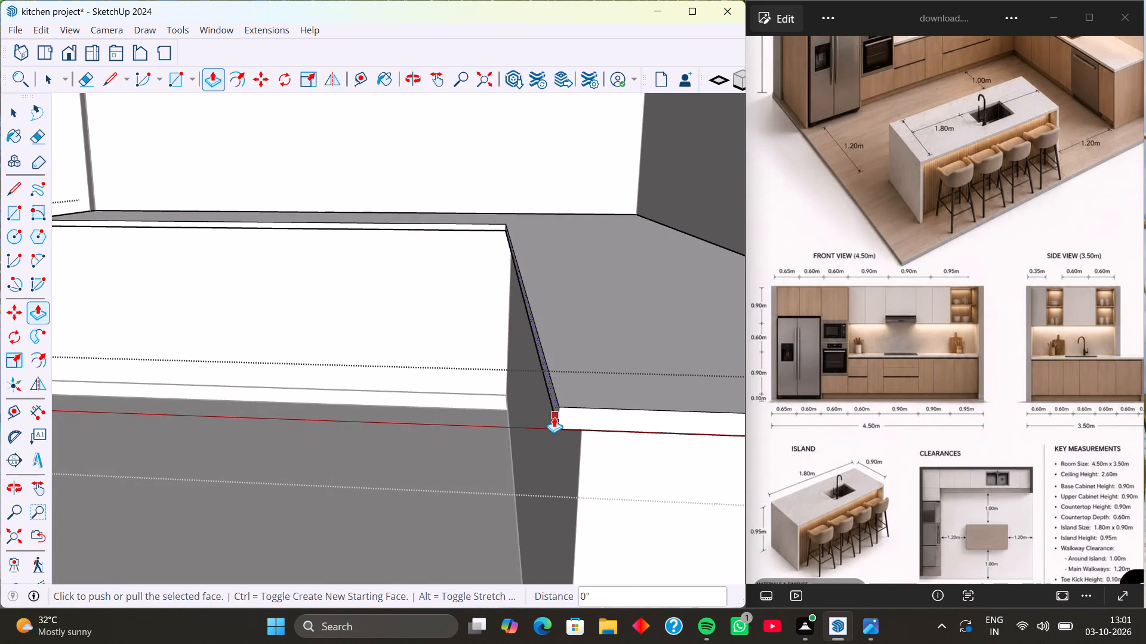
pyautogui.press('a')
pyautogui.scroll(9, 577, 434)
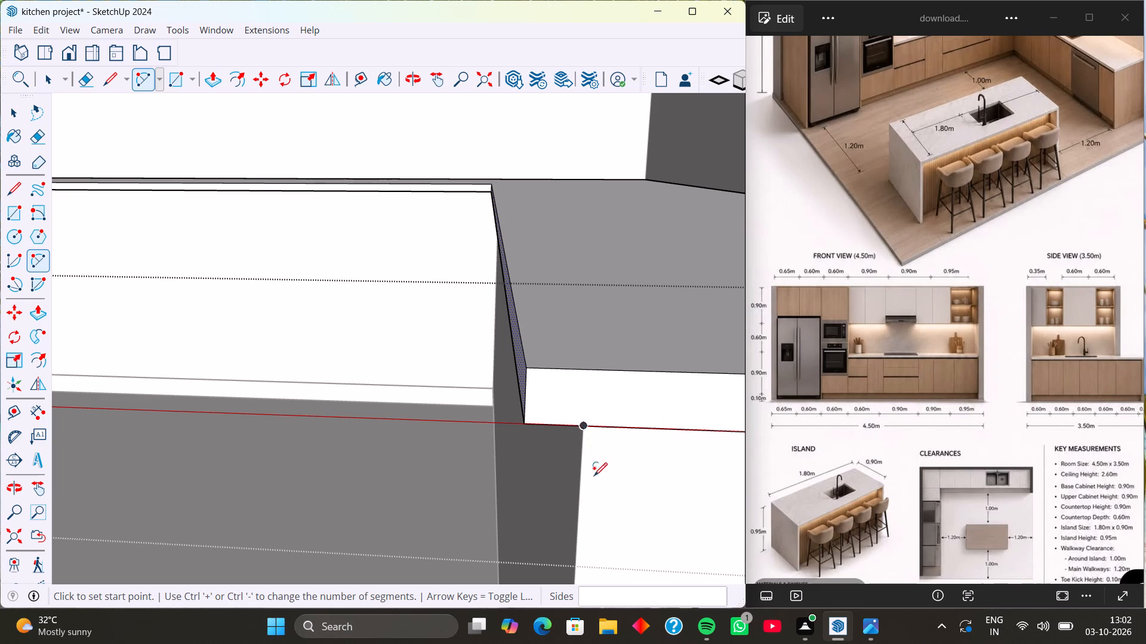
pyautogui.click(559, 425)
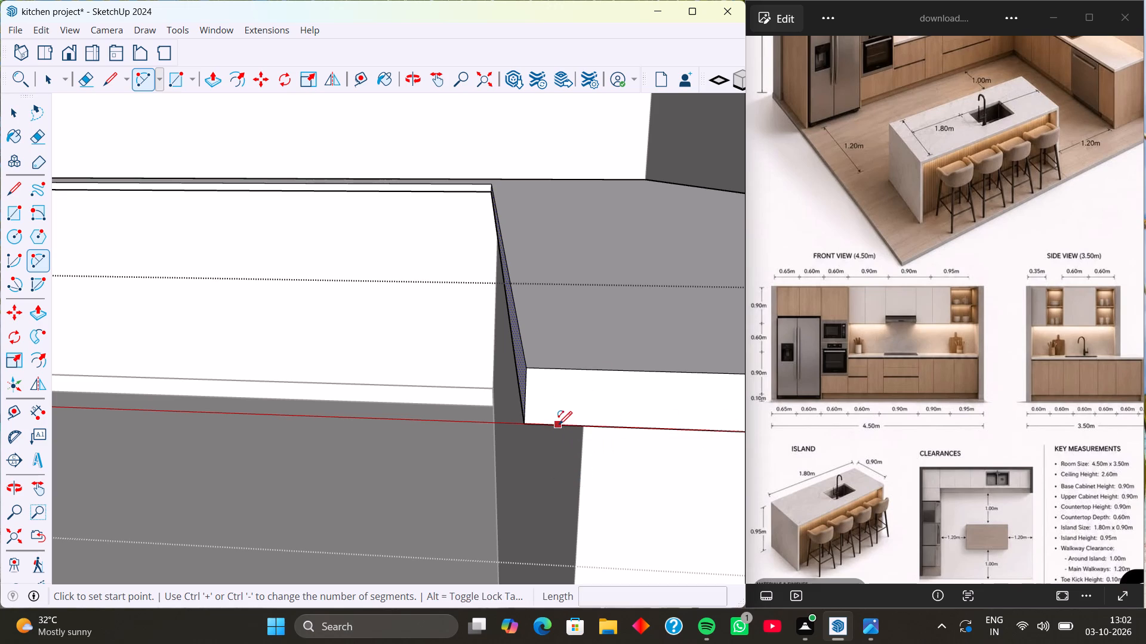
pyautogui.click(562, 369)
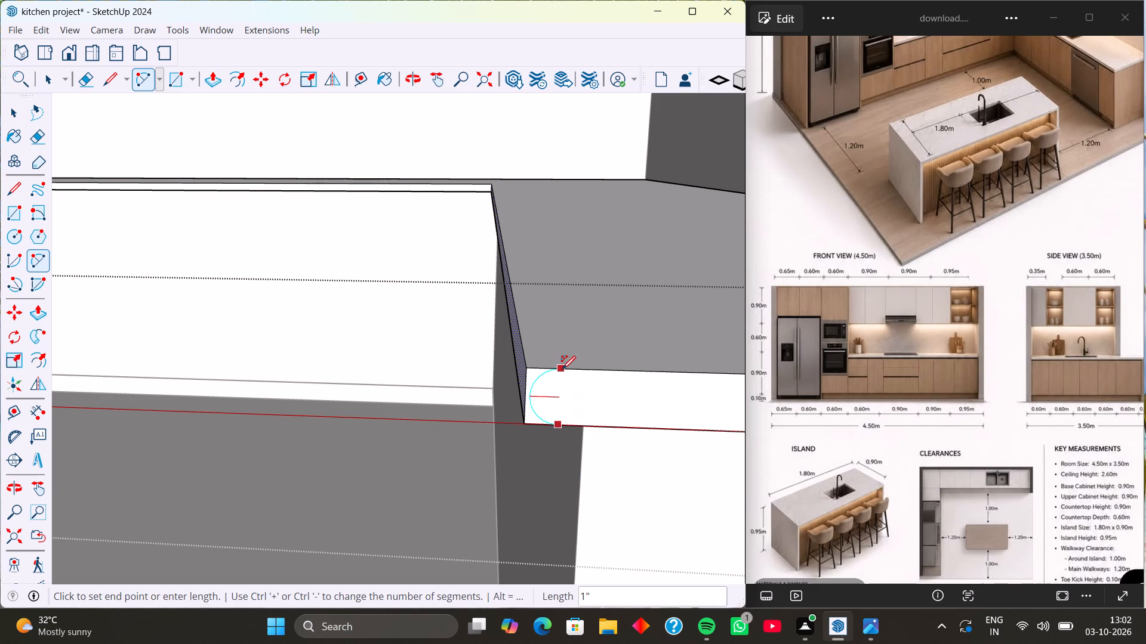
pyautogui.click(529, 395)
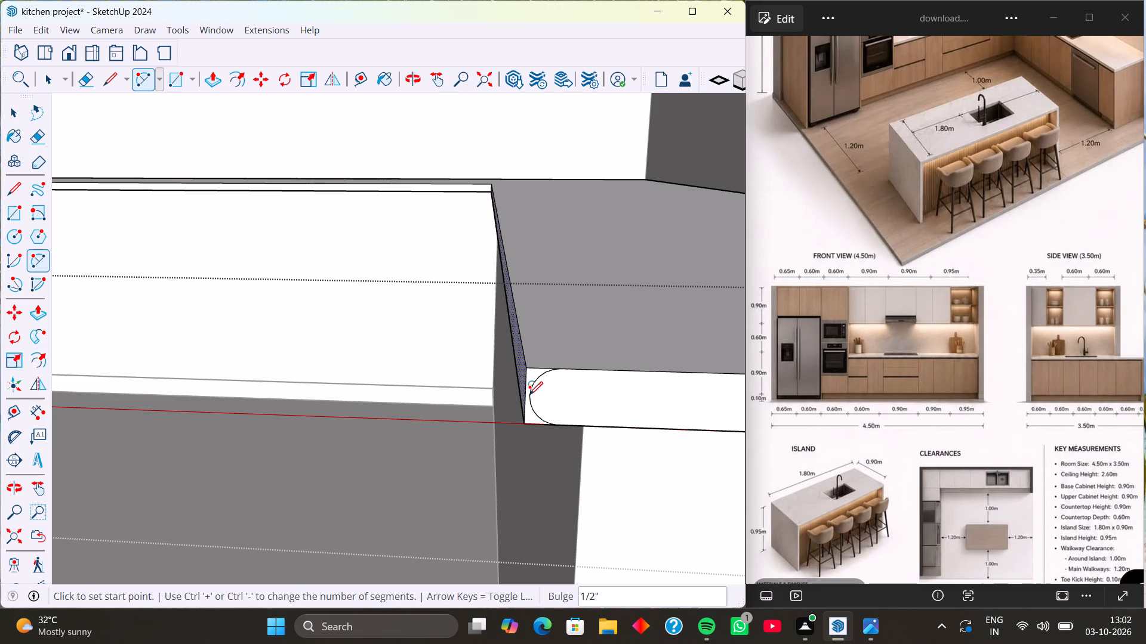
# Set the half-circle arc on the countertop's end face to 30 segments.
pyautogui.write('50')
pyautogui.press('s')
pyautogui.press('Return')
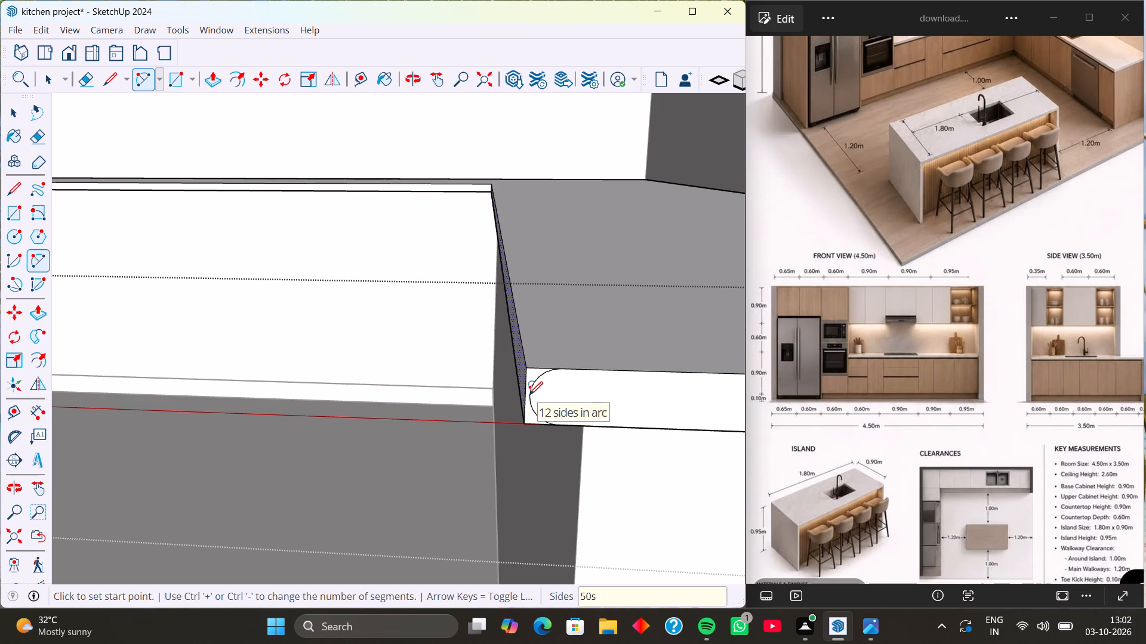
pyautogui.write('30')
pyautogui.press('s')
pyautogui.press('Return')
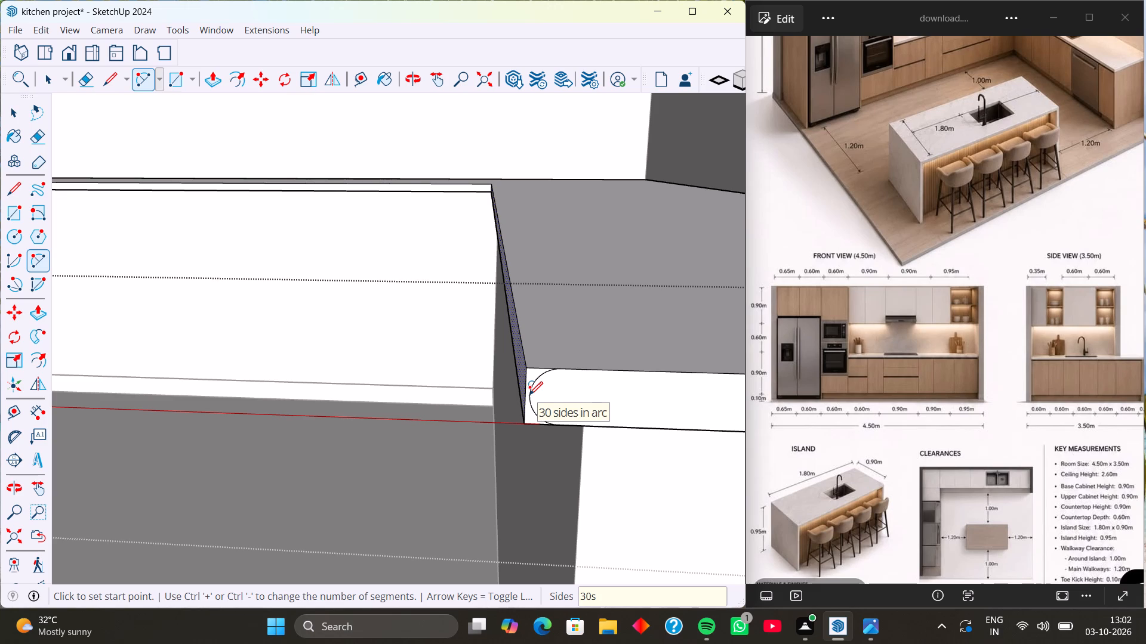
# Push the sliver outside the arc 7' 11" along the countertop run to the inner corner, rounding its front edge.
pyautogui.scroll(13, 529, 395)
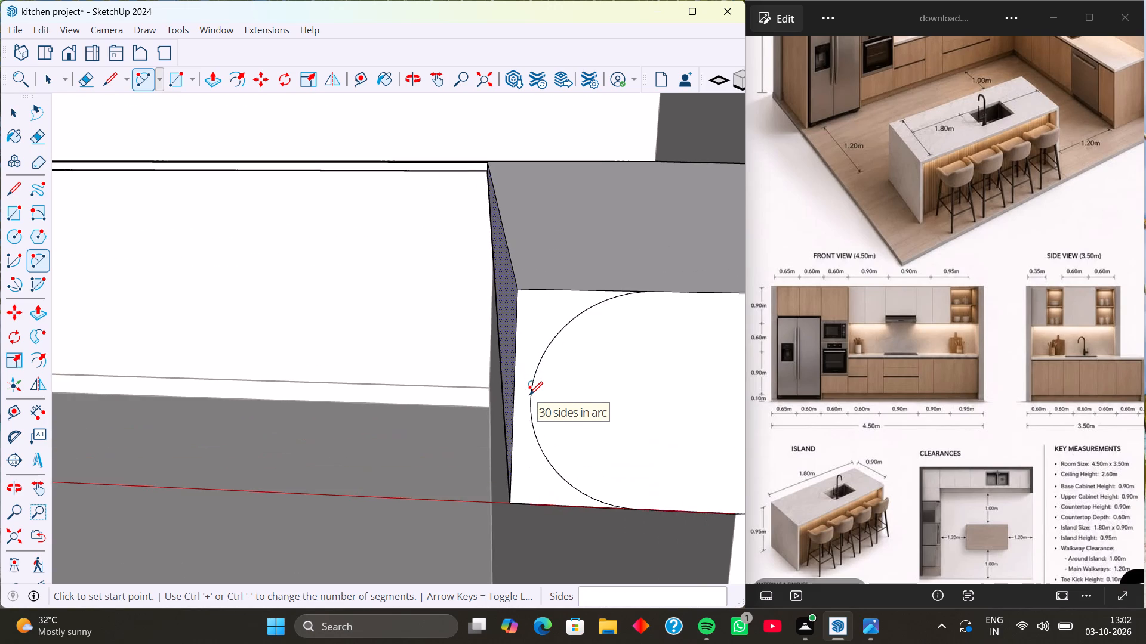
pyautogui.scroll(-8, 534, 392)
pyautogui.press('p')
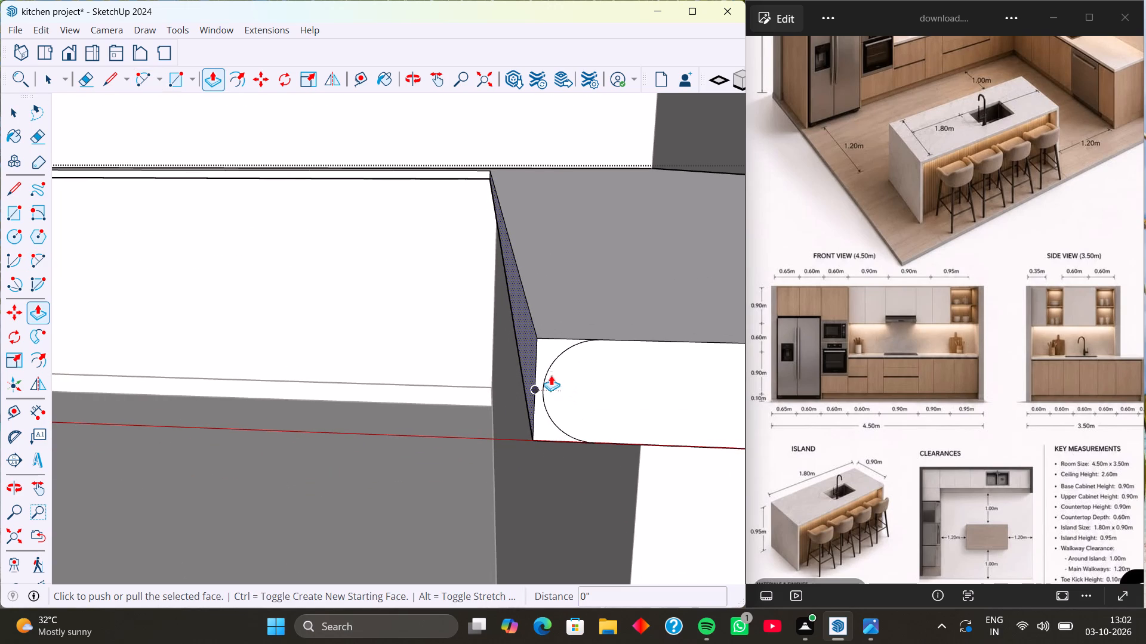
pyautogui.press('space')
pyautogui.click(548, 360)
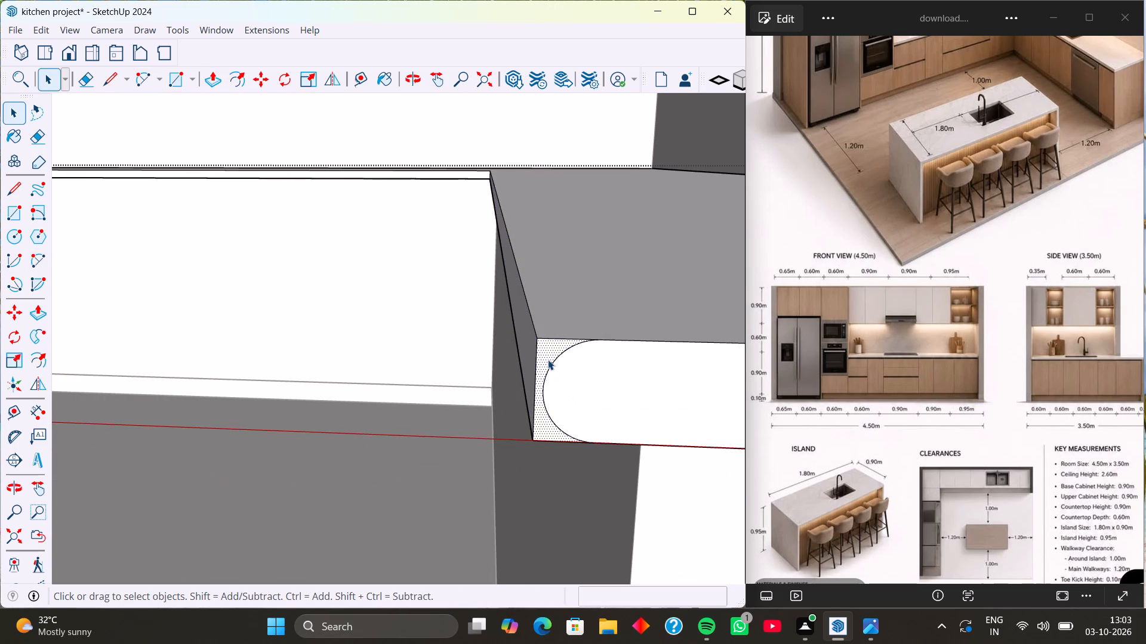
pyautogui.press('p')
pyautogui.click(548, 360)
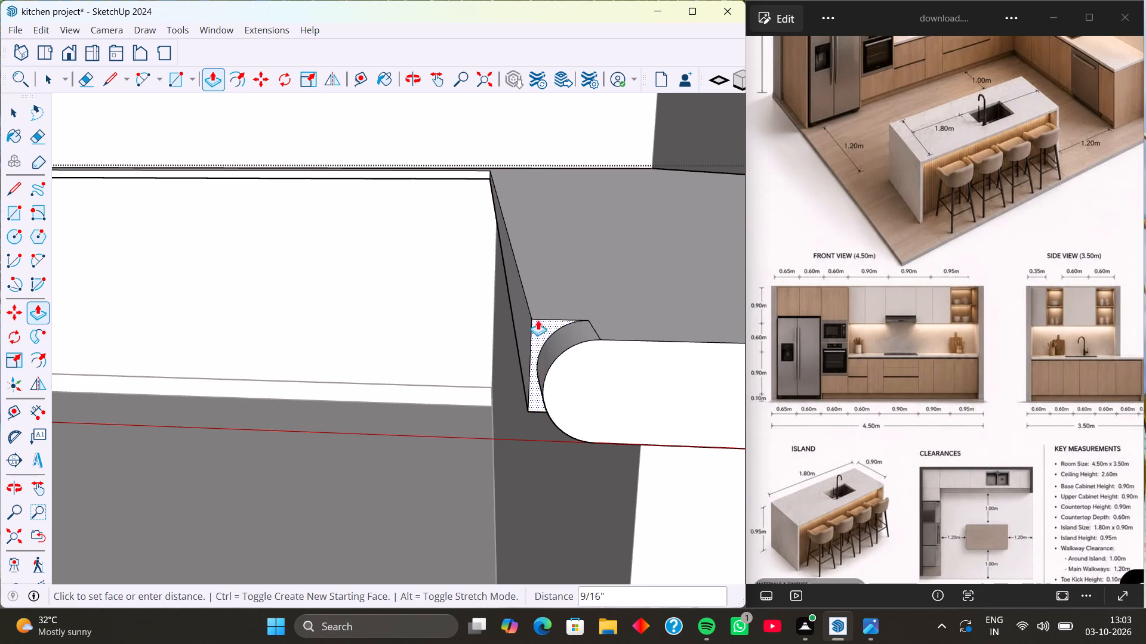
pyautogui.keyDown('shift'); pyautogui.moveTo(497, 162); pyautogui.dragTo(537, 220, button='middle'); pyautogui.keyUp('shift')
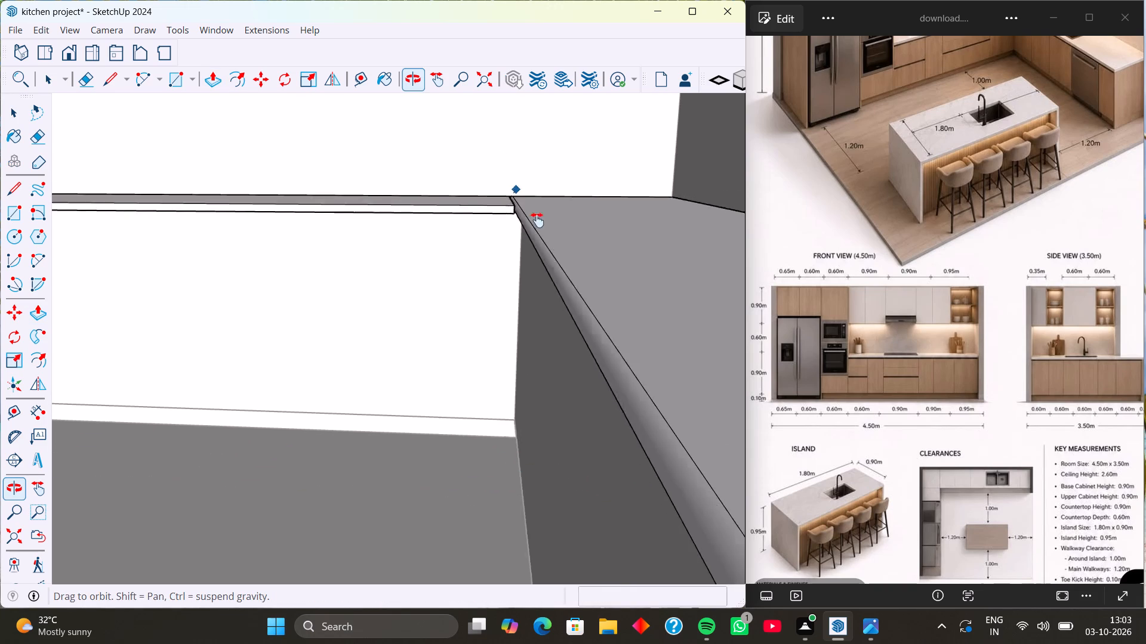
pyautogui.keyDown('shift'); pyautogui.moveTo(537, 220); pyautogui.dragTo(610, 349, button='middle'); pyautogui.keyUp('shift')
pyautogui.scroll(12, 643, 407)
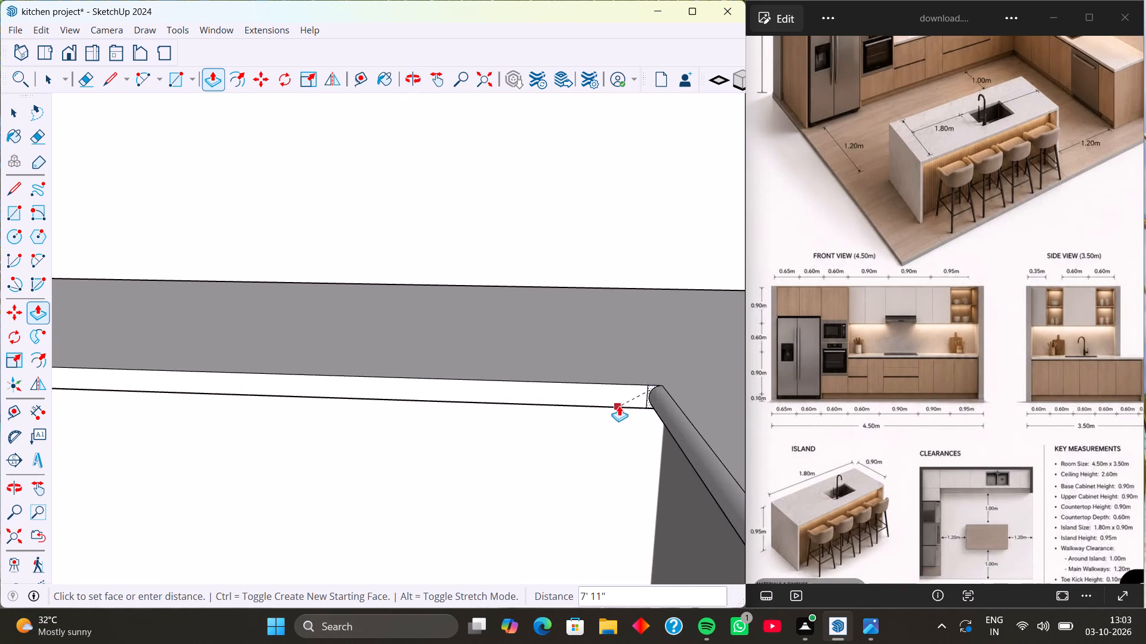
pyautogui.scroll(11, 619, 405)
pyautogui.click(649, 389)
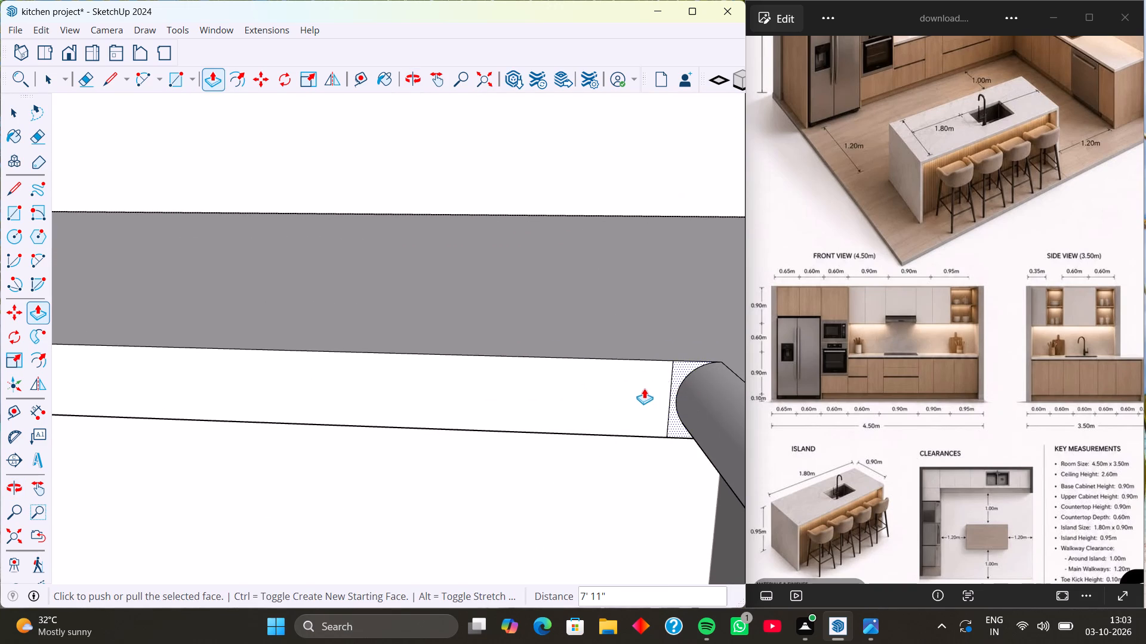
# Draw a half-circle arc, bulge about 7/16", from bottom to top at the front edge of the other countertop run's open end face.
pyautogui.scroll(-20, 599, 388)
pyautogui.scroll(-7, 500, 435)
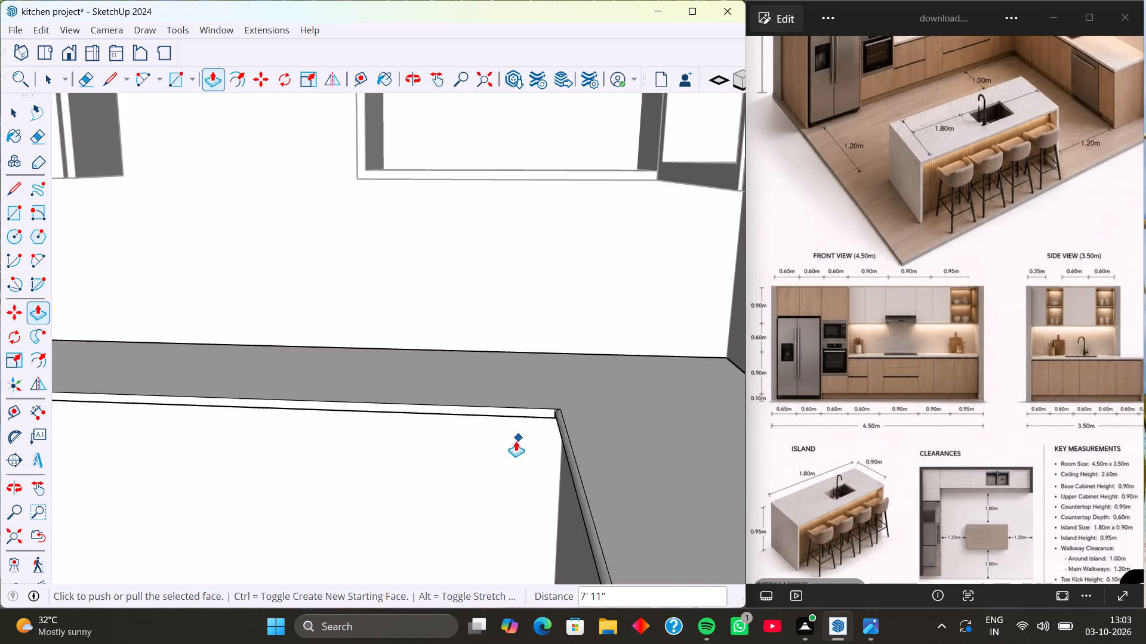
pyautogui.scroll(-2, 516, 441)
pyautogui.moveTo(449, 448); pyautogui.dragTo(620, 407, button='middle')
pyautogui.moveTo(408, 437); pyautogui.dragTo(711, 410, button='middle')
pyautogui.moveTo(487, 445); pyautogui.dragTo(487, 445, button='middle')
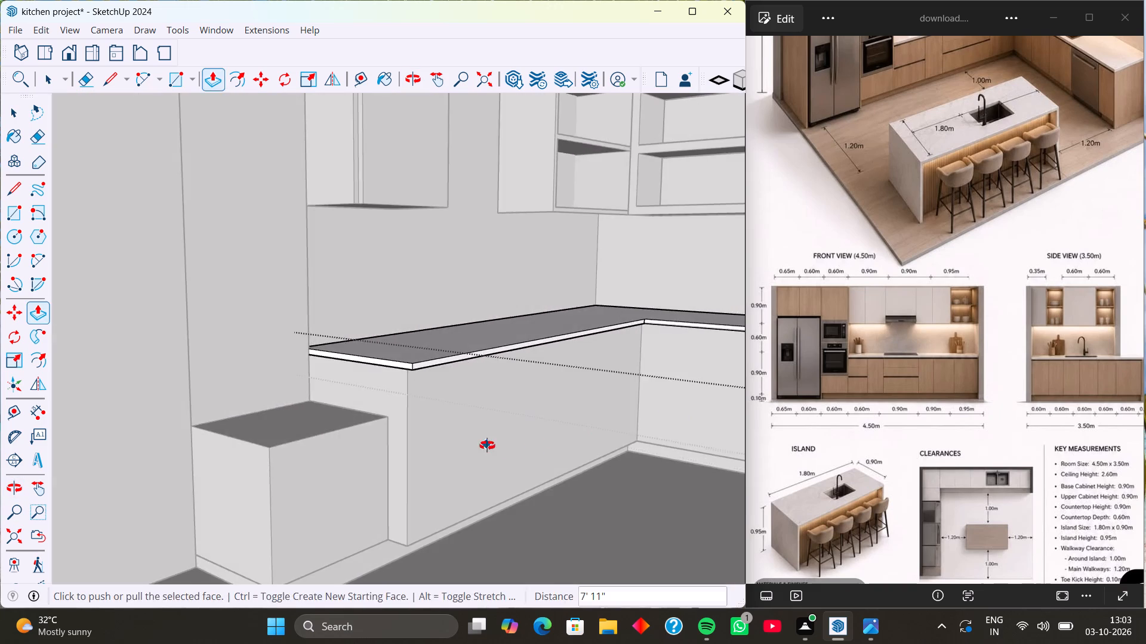
pyautogui.moveTo(487, 445); pyautogui.dragTo(588, 469, button='middle')
pyautogui.scroll(12, 503, 395)
pyautogui.moveTo(521, 393); pyautogui.dragTo(549, 388, button='middle')
pyautogui.scroll(4, 549, 389)
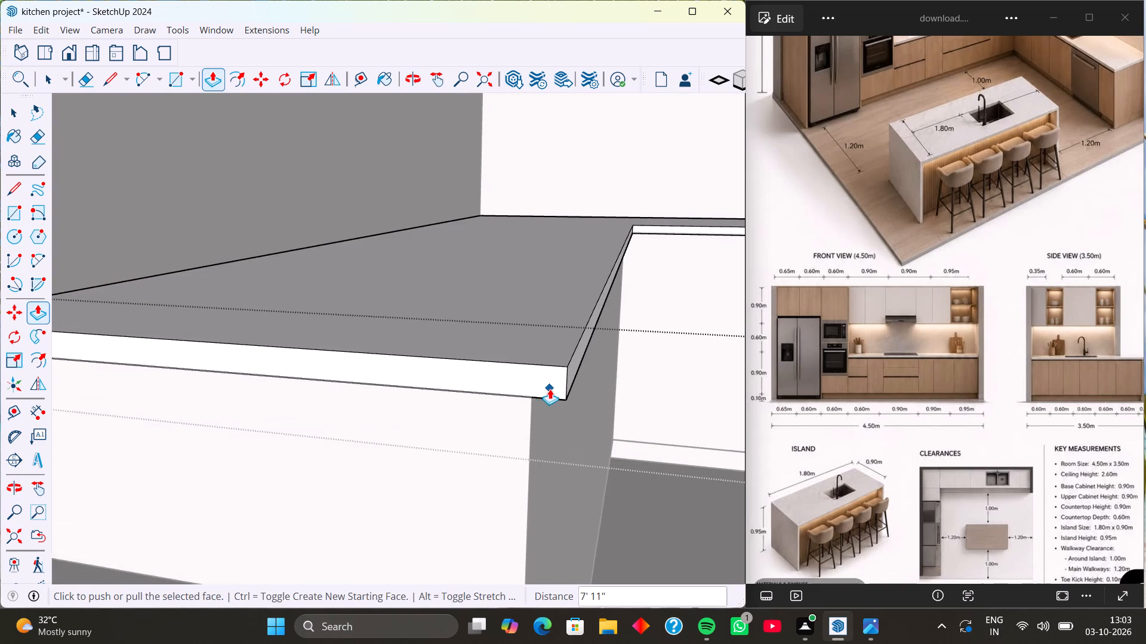
pyautogui.scroll(2, 550, 389)
pyautogui.moveTo(550, 394); pyautogui.dragTo(561, 392, button='middle')
pyautogui.press('a')
pyautogui.scroll(8, 561, 392)
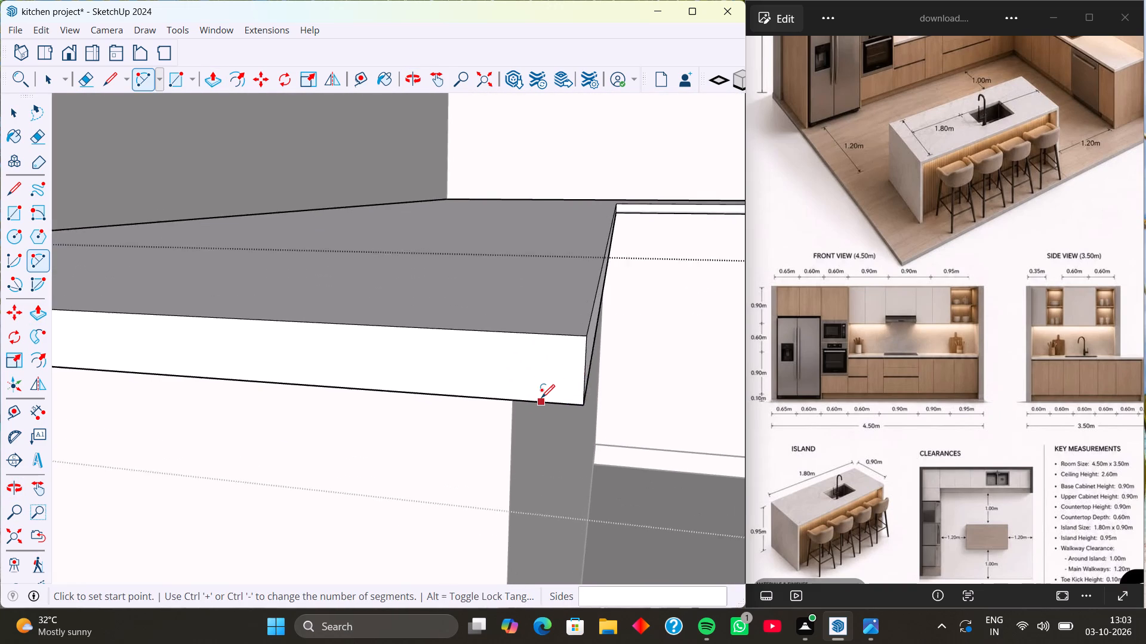
pyautogui.click(541, 398)
pyautogui.click(537, 406)
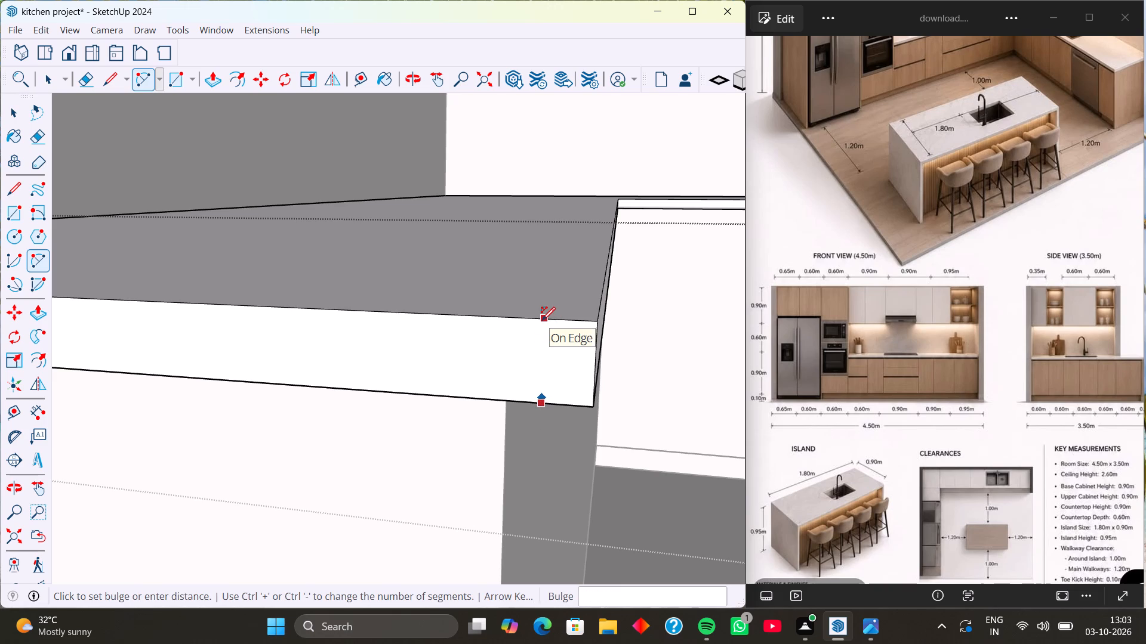
pyautogui.press('space')
pyautogui.press('a')
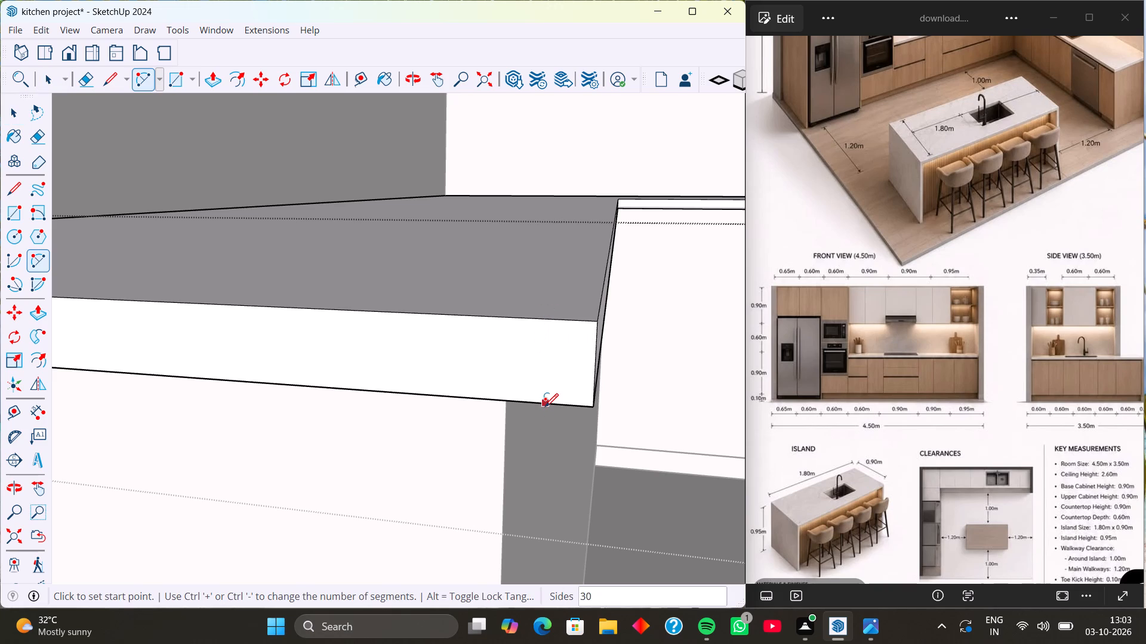
pyautogui.click(543, 405)
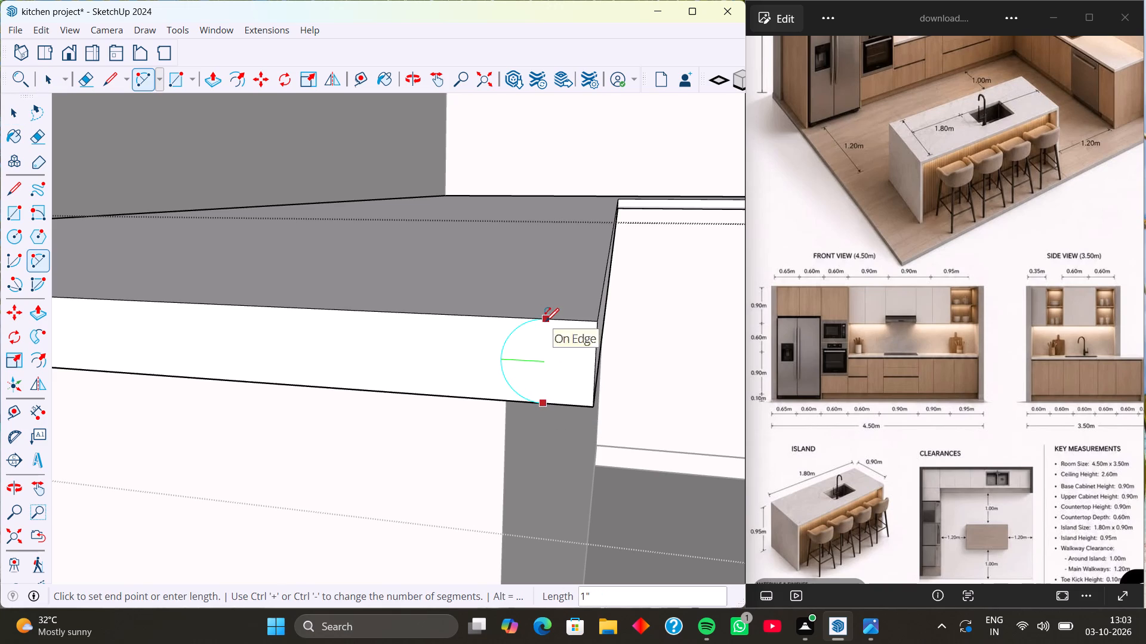
pyautogui.click(546, 321)
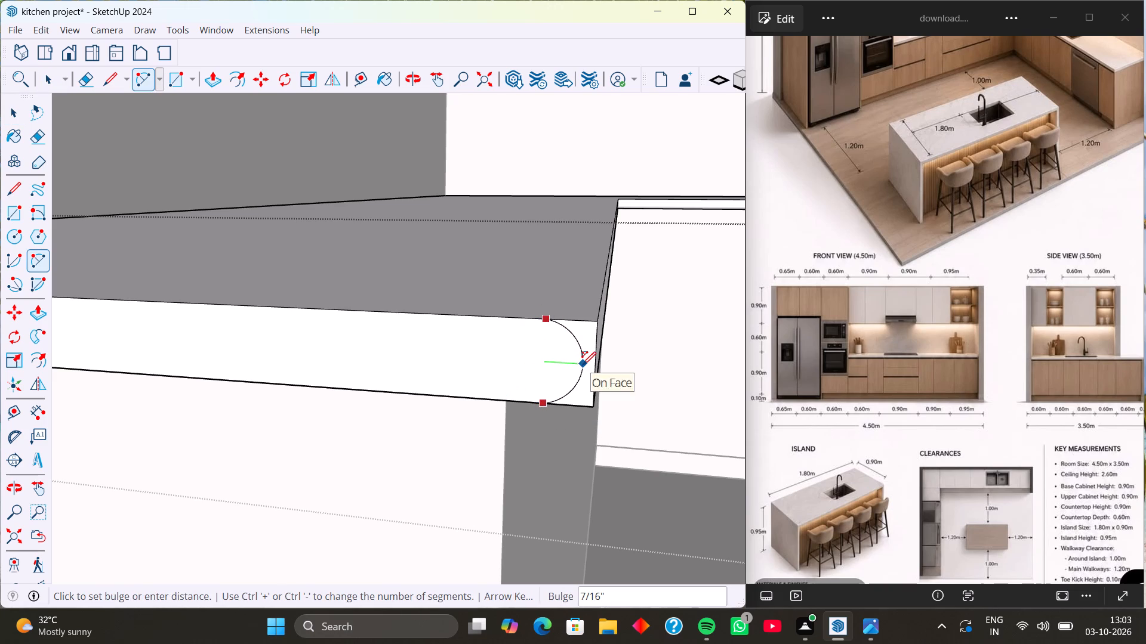
pyautogui.click(583, 365)
# Push the sliver outside the second arc about 6' 10 11/16" along the run to the inner corner where both rounded edges meet.
pyautogui.press('p')
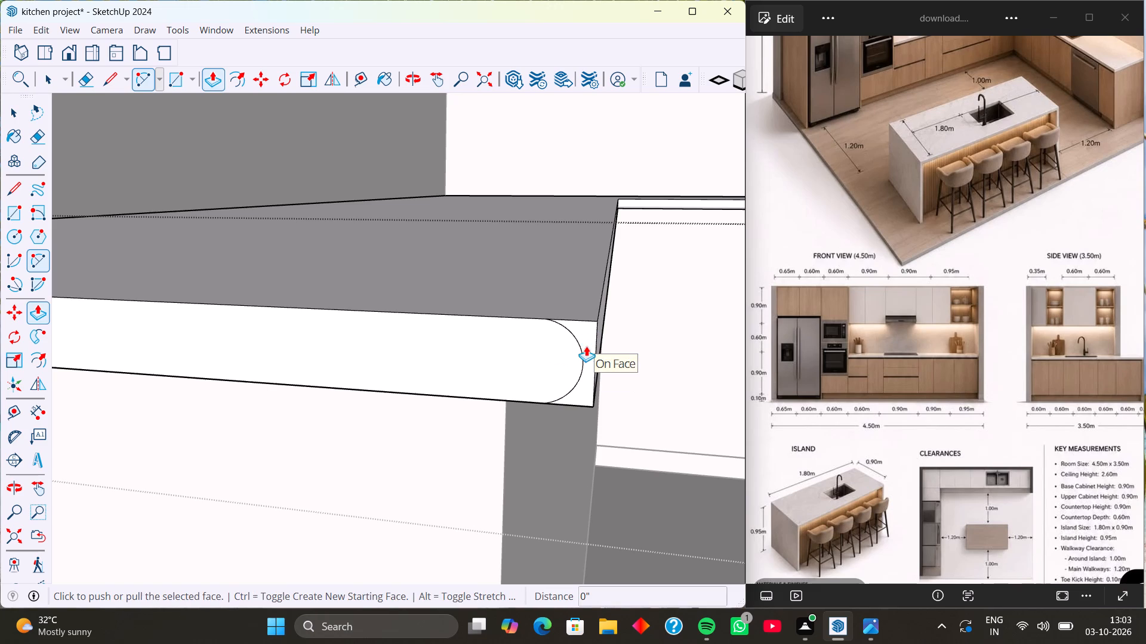
pyautogui.press('space')
pyautogui.click(589, 338)
pyautogui.press('p')
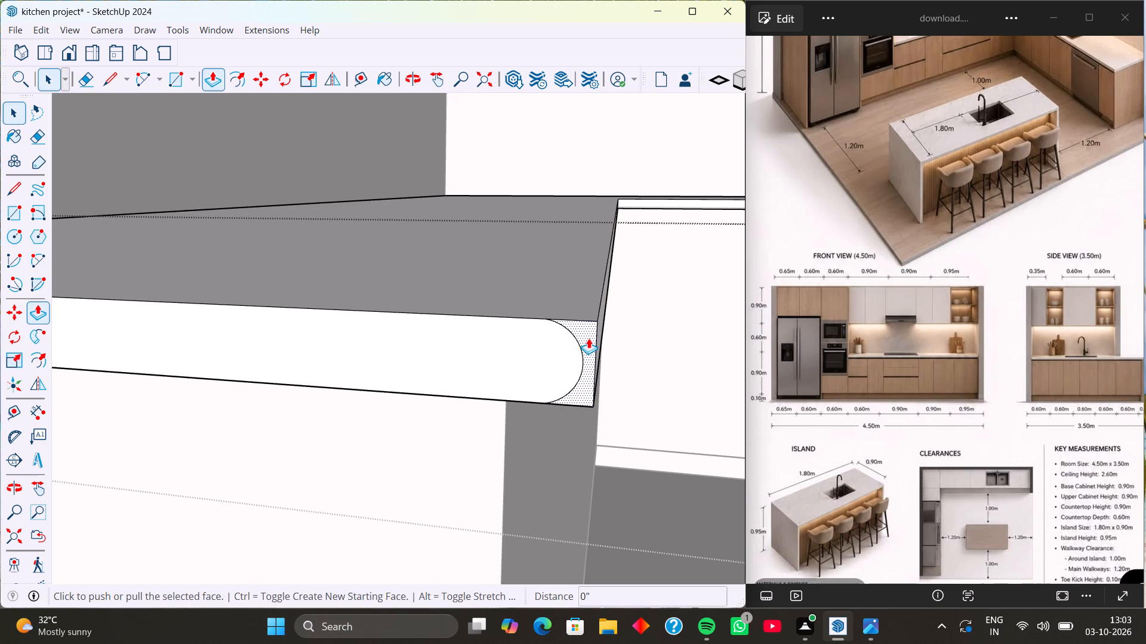
pyautogui.click(588, 338)
pyautogui.scroll(-3, 626, 213)
pyautogui.moveTo(626, 213); pyautogui.dragTo(575, 315, button='middle')
pyautogui.scroll(3, 624, 241)
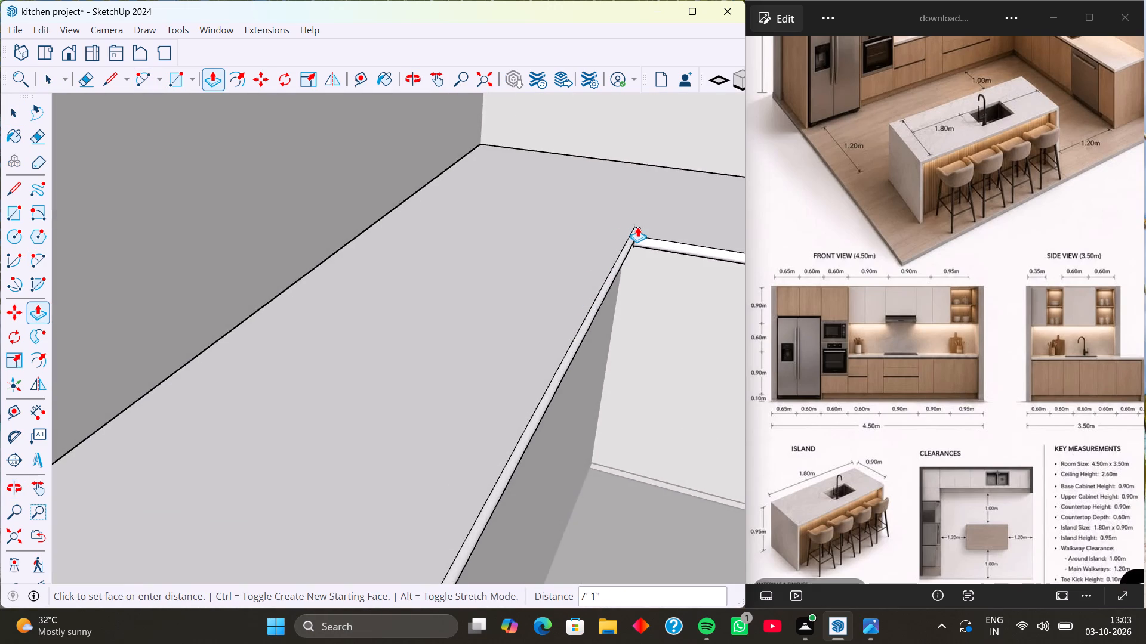
pyautogui.scroll(20, 637, 227)
pyautogui.scroll(1, 637, 227)
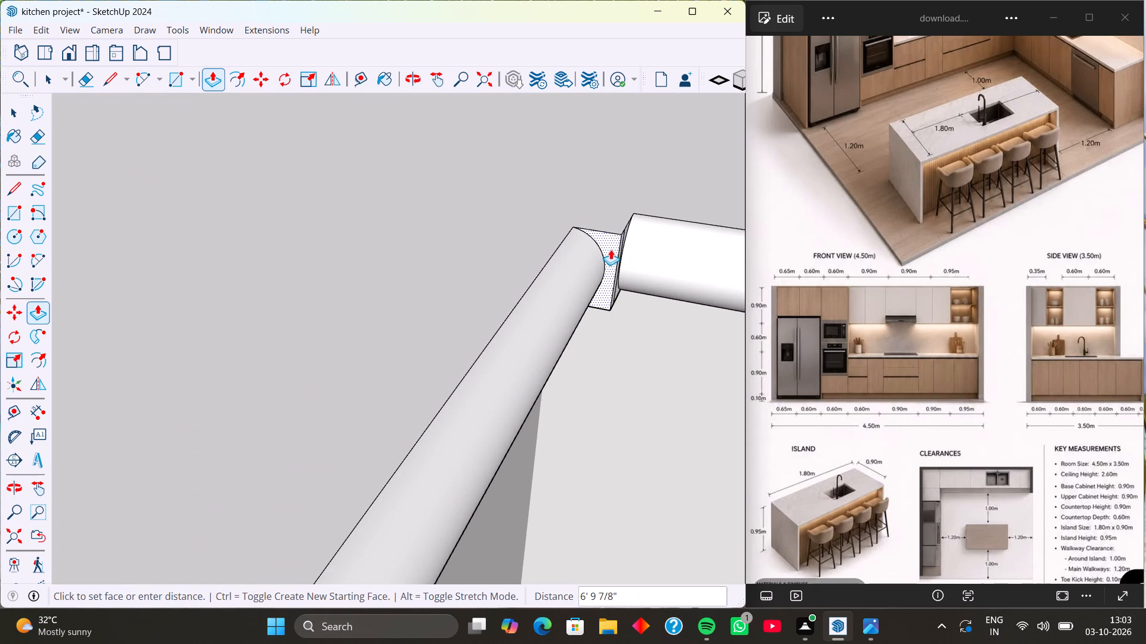
pyautogui.scroll(7, 639, 210)
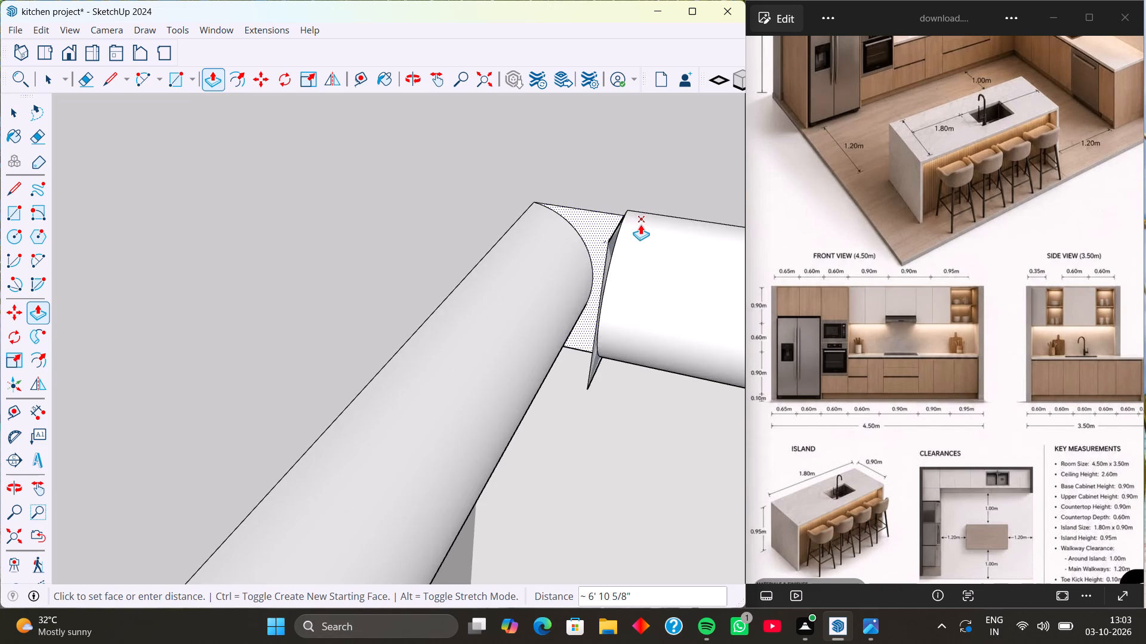
pyautogui.moveTo(640, 224); pyautogui.dragTo(627, 278, button='middle')
pyautogui.scroll(10, 633, 236)
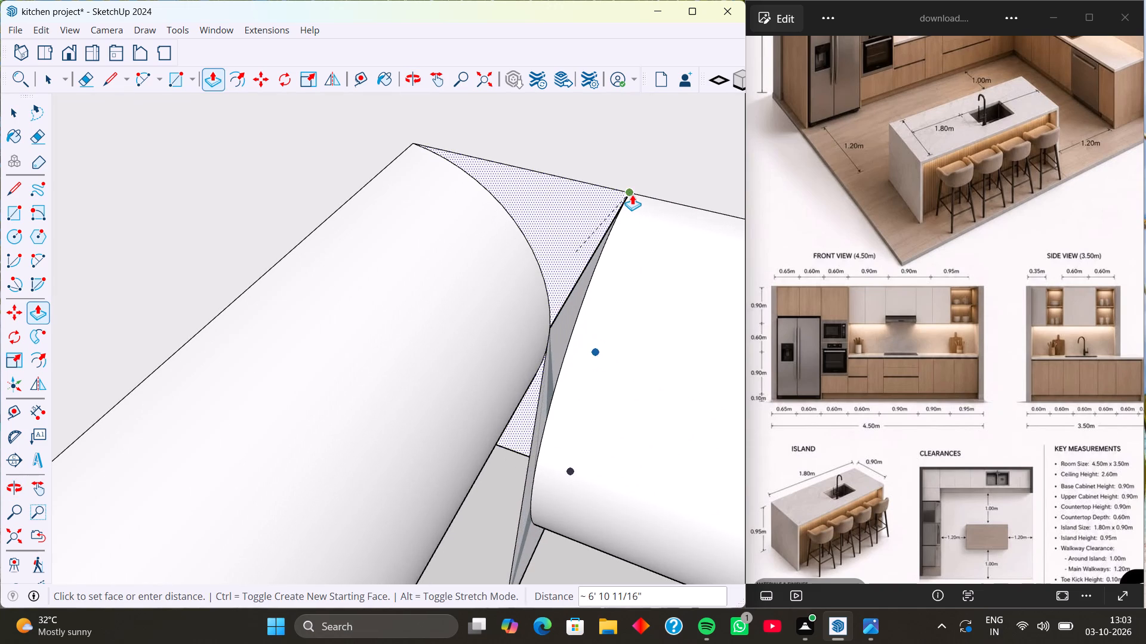
pyautogui.click(632, 194)
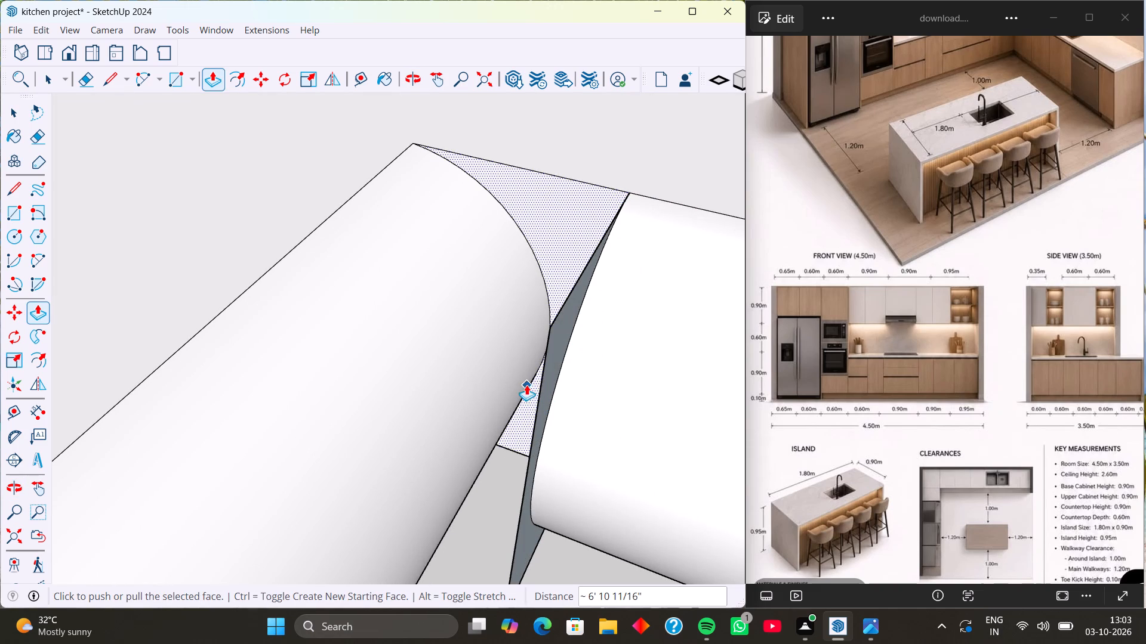
# Delete the leftover flat face outside the arc profile at the countertop's inner corner.
pyautogui.scroll(-3, 507, 380)
pyautogui.moveTo(506, 380); pyautogui.dragTo(676, 369, button='middle')
pyautogui.moveTo(589, 345); pyautogui.dragTo(603, 342, button='middle')
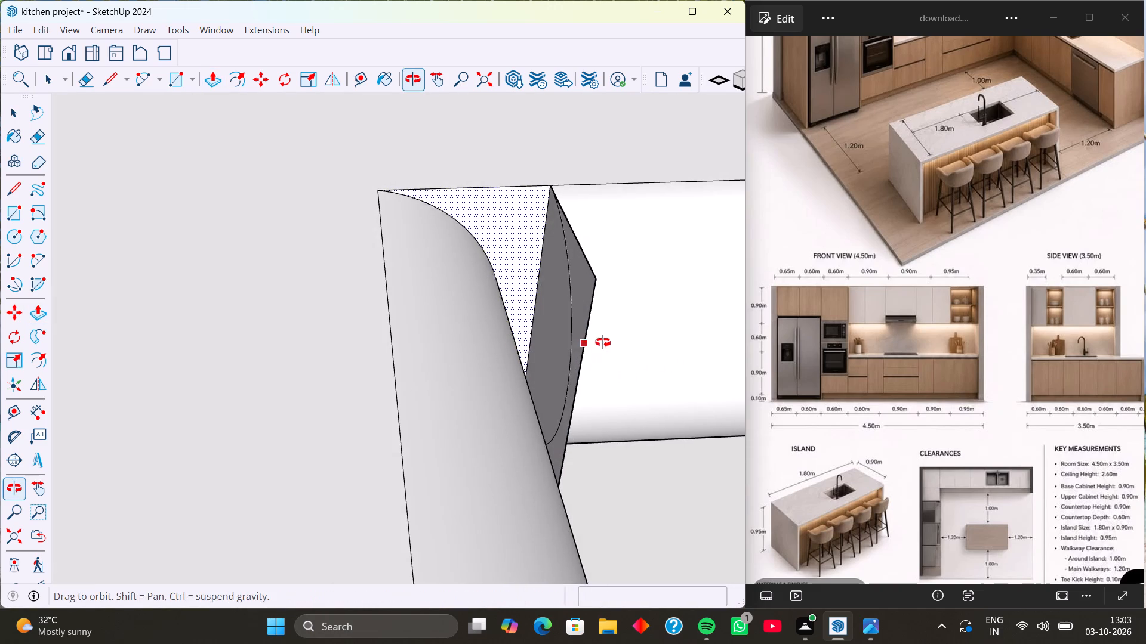
pyautogui.moveTo(603, 342); pyautogui.dragTo(643, 335, button='middle')
pyautogui.moveTo(571, 298); pyautogui.dragTo(668, 280, button='middle')
pyautogui.press('space')
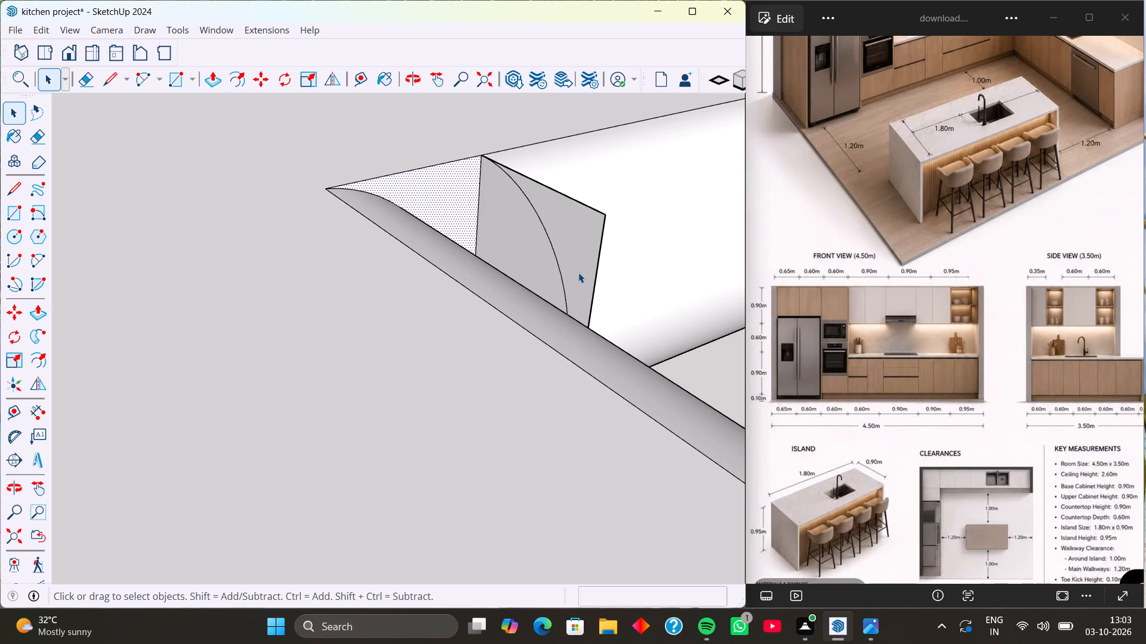
pyautogui.click(579, 265)
pyautogui.press('Delete')
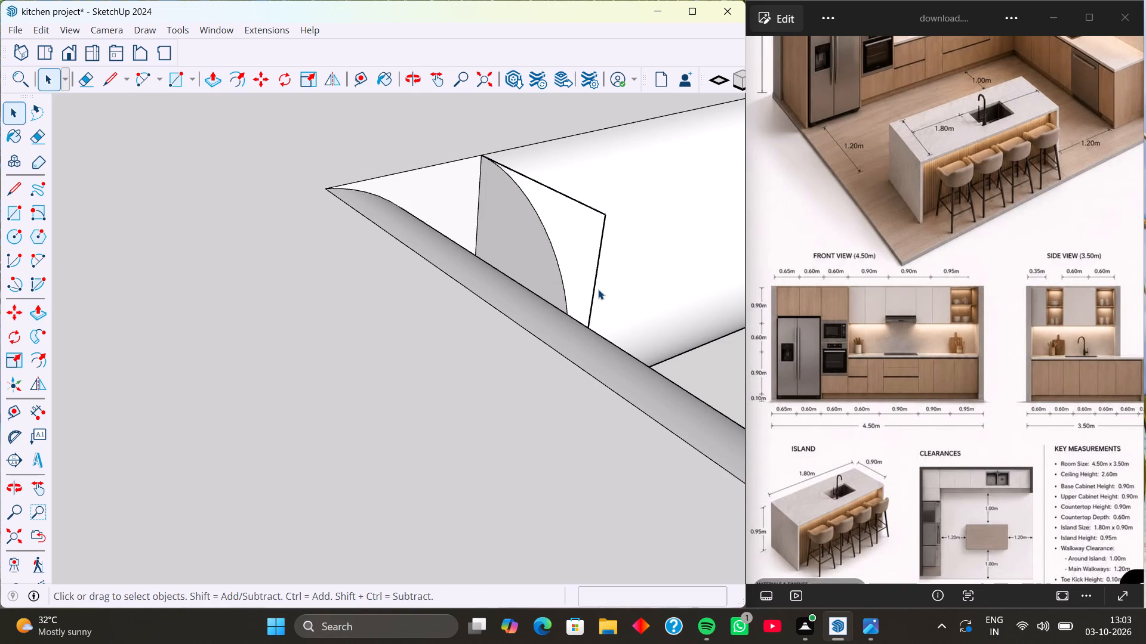
# Delete the three stray straight edges left around the removed face at the countertop's inner corner.
pyautogui.scroll(-3, 598, 289)
pyautogui.moveTo(603, 295); pyautogui.dragTo(457, 306, button='middle')
pyautogui.moveTo(608, 337); pyautogui.dragTo(471, 324, button='middle')
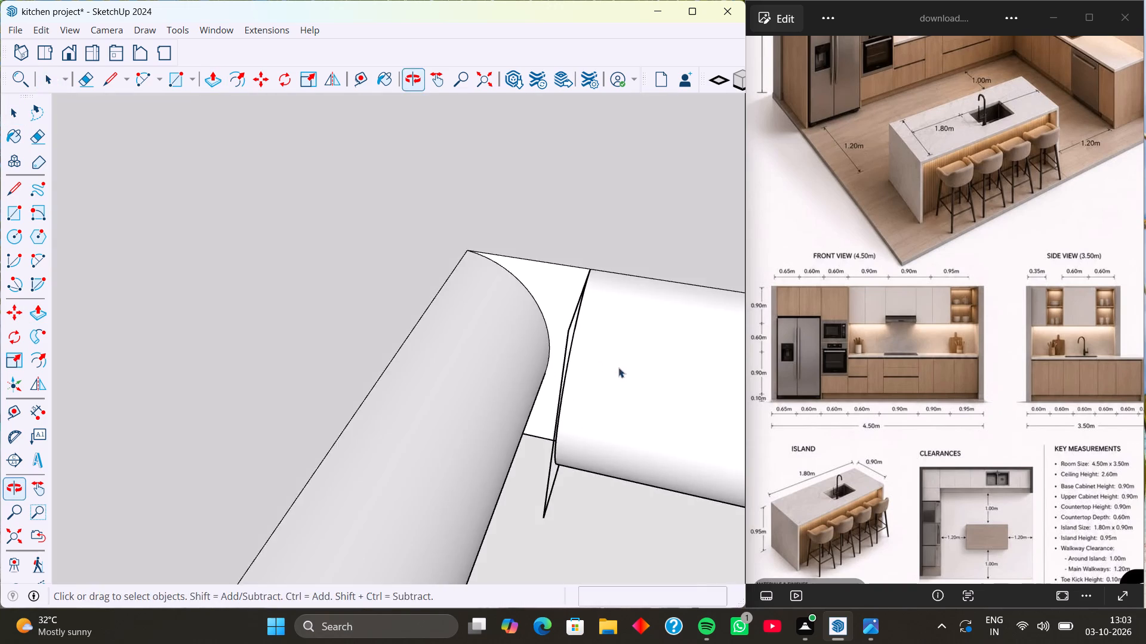
pyautogui.moveTo(619, 367); pyautogui.dragTo(492, 342, button='middle')
pyautogui.scroll(3, 586, 377)
pyautogui.click(547, 345)
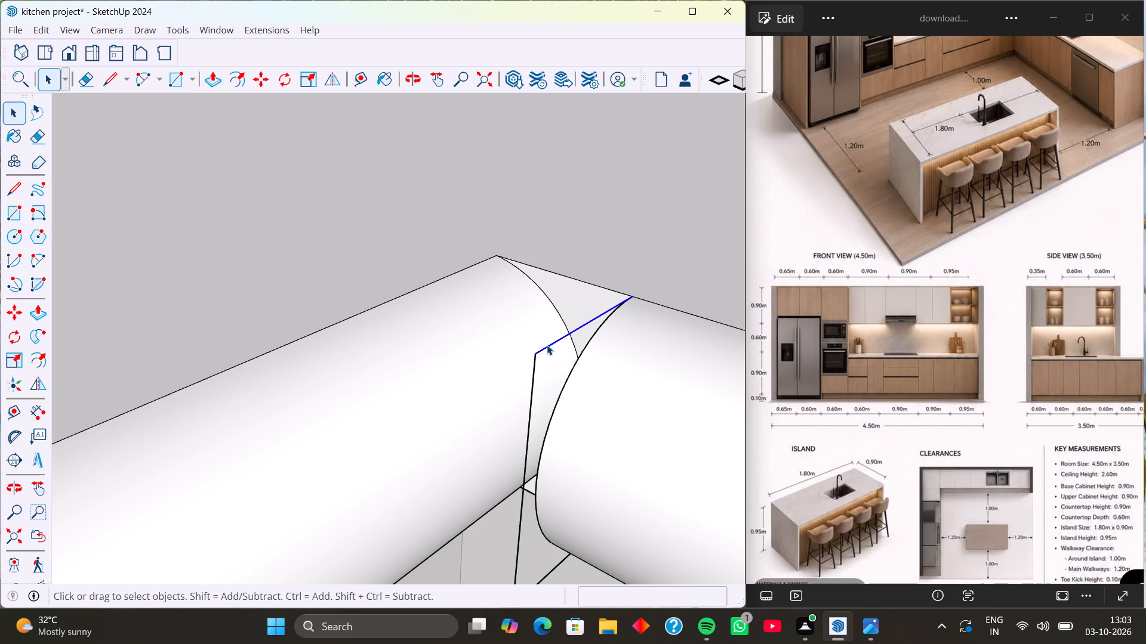
pyautogui.press('Delete')
pyautogui.click(534, 362)
pyautogui.press('Delete')
pyautogui.scroll(-8, 597, 369)
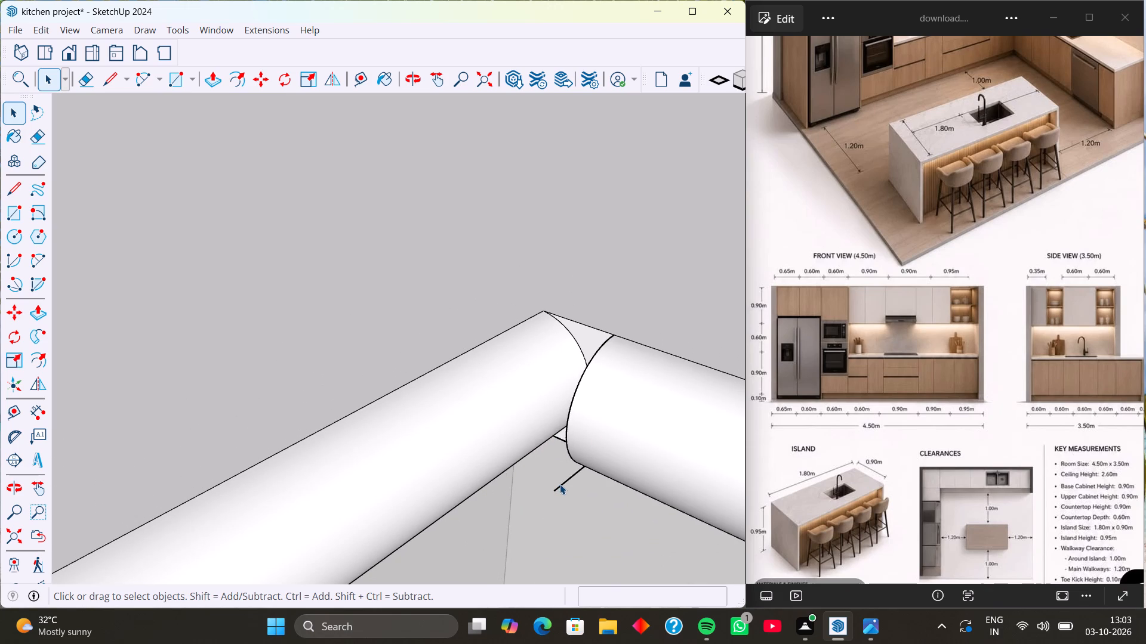
pyautogui.click(560, 484)
pyautogui.press('Delete')
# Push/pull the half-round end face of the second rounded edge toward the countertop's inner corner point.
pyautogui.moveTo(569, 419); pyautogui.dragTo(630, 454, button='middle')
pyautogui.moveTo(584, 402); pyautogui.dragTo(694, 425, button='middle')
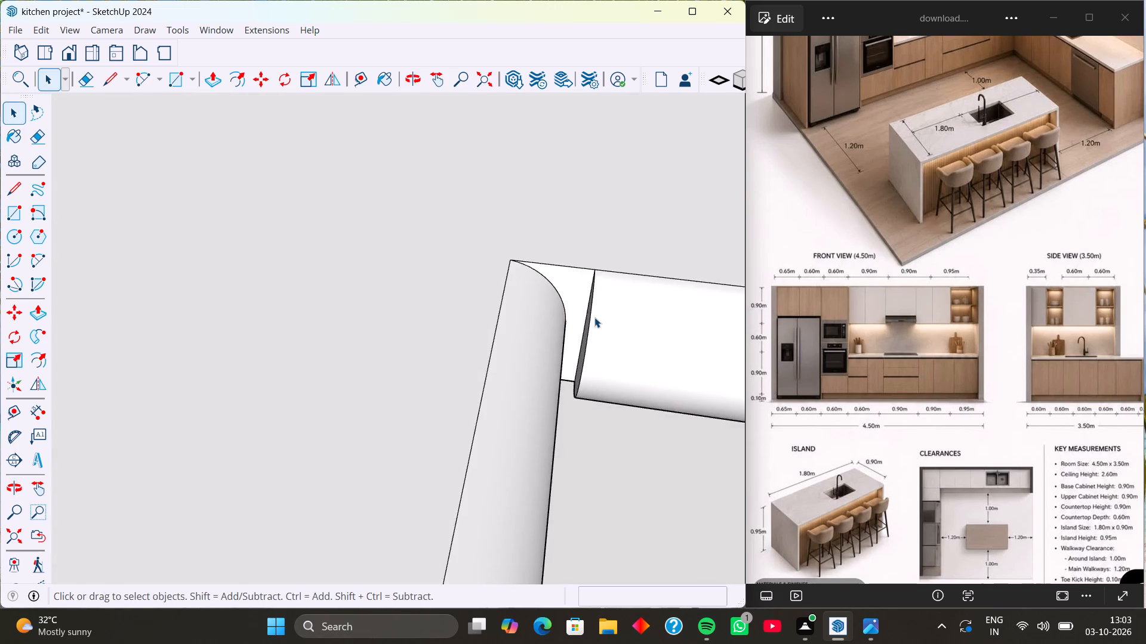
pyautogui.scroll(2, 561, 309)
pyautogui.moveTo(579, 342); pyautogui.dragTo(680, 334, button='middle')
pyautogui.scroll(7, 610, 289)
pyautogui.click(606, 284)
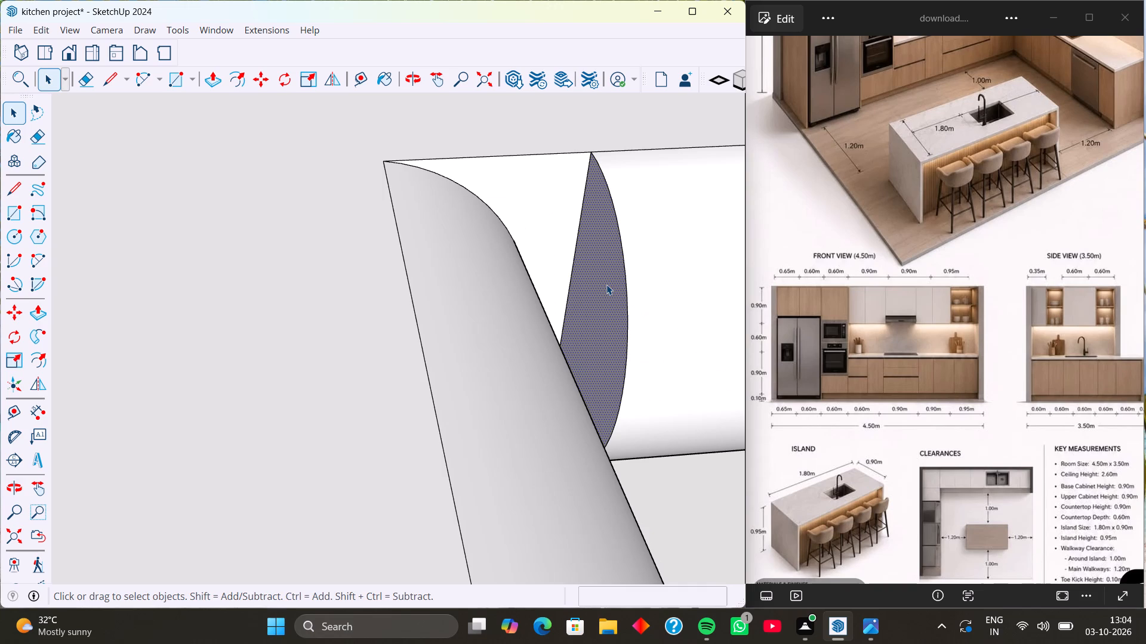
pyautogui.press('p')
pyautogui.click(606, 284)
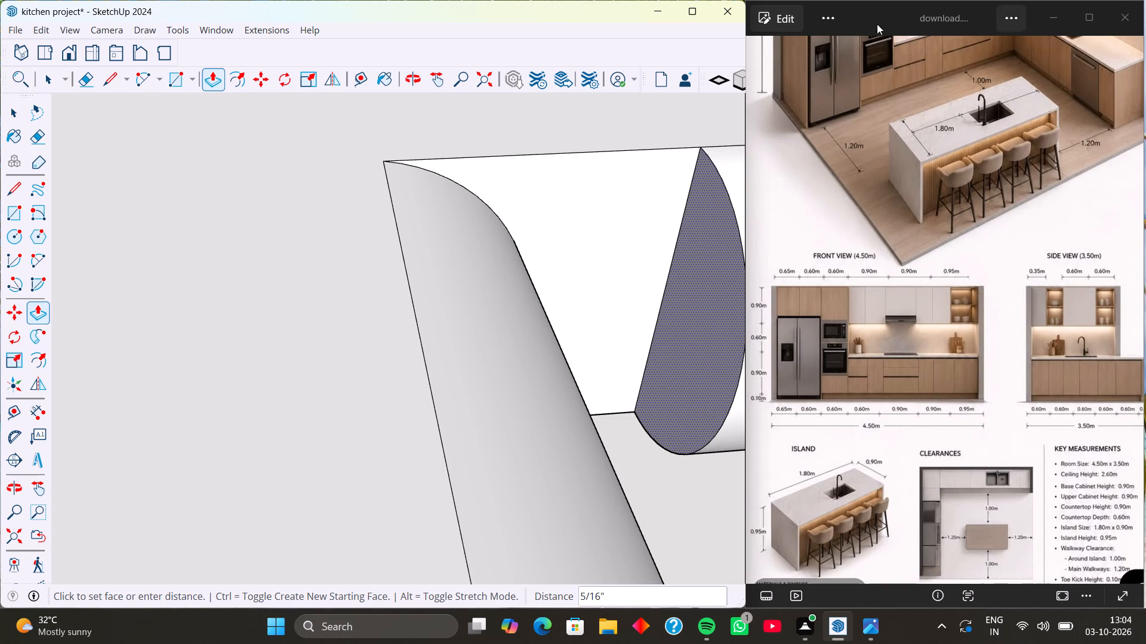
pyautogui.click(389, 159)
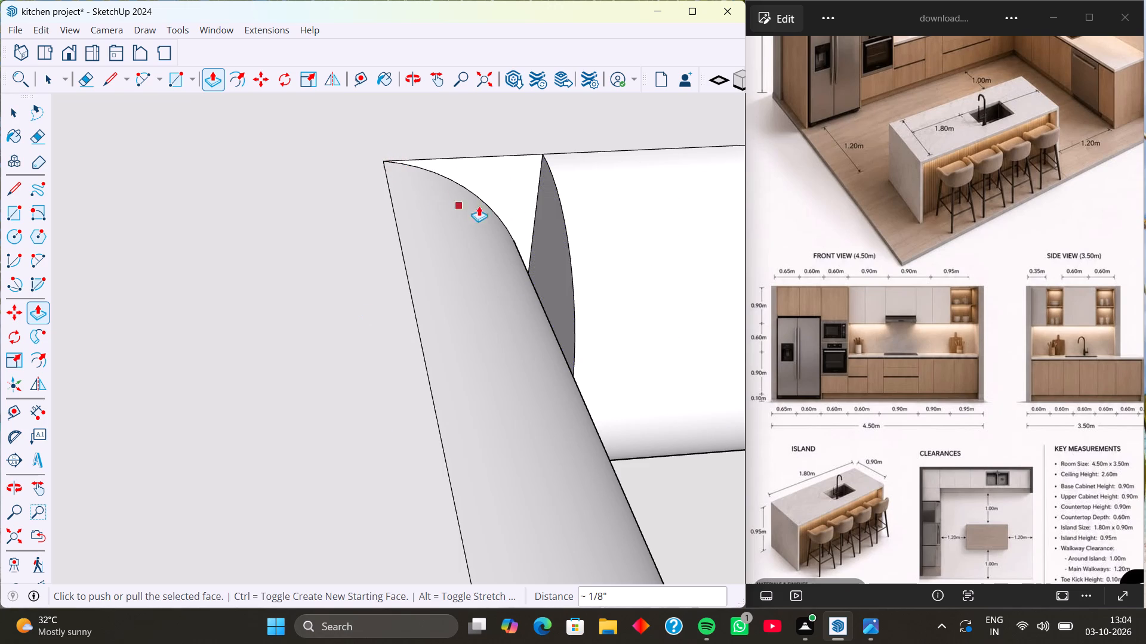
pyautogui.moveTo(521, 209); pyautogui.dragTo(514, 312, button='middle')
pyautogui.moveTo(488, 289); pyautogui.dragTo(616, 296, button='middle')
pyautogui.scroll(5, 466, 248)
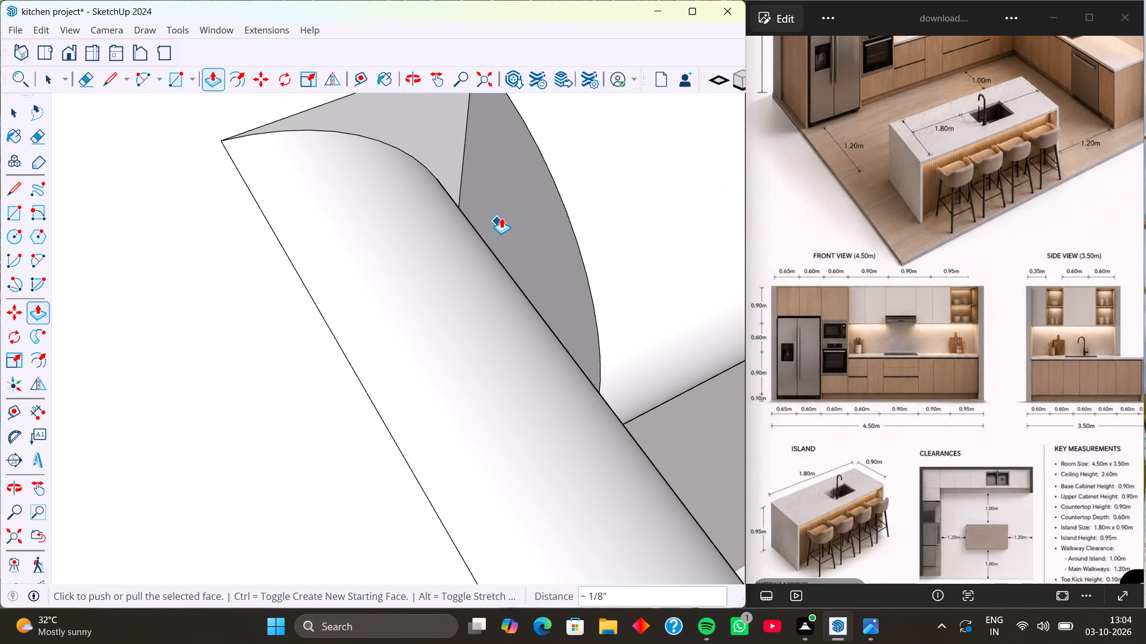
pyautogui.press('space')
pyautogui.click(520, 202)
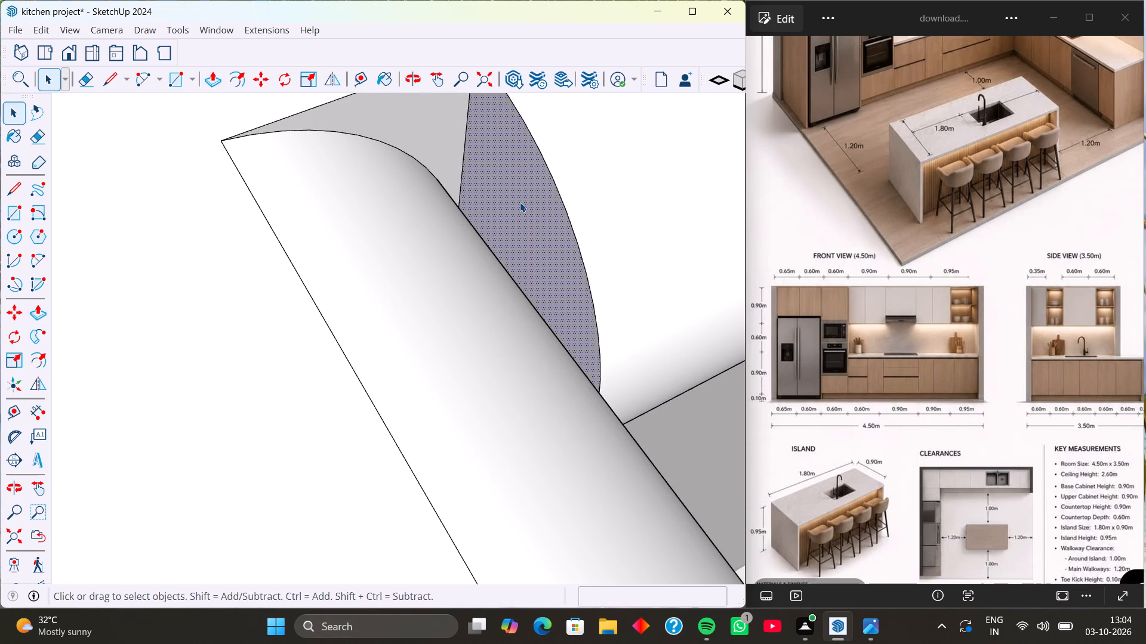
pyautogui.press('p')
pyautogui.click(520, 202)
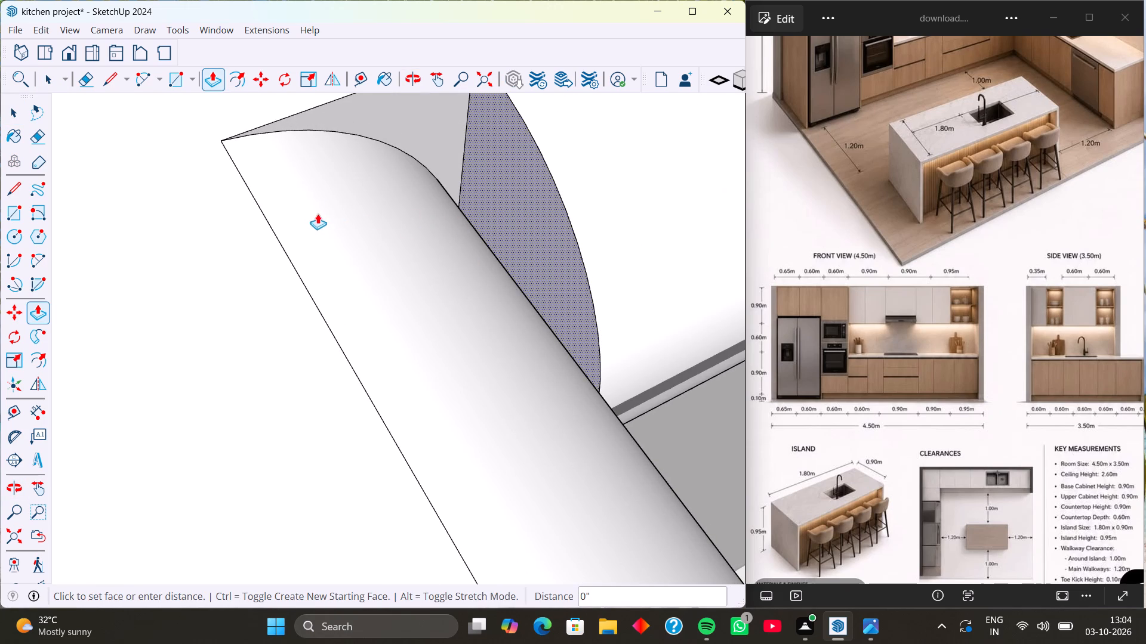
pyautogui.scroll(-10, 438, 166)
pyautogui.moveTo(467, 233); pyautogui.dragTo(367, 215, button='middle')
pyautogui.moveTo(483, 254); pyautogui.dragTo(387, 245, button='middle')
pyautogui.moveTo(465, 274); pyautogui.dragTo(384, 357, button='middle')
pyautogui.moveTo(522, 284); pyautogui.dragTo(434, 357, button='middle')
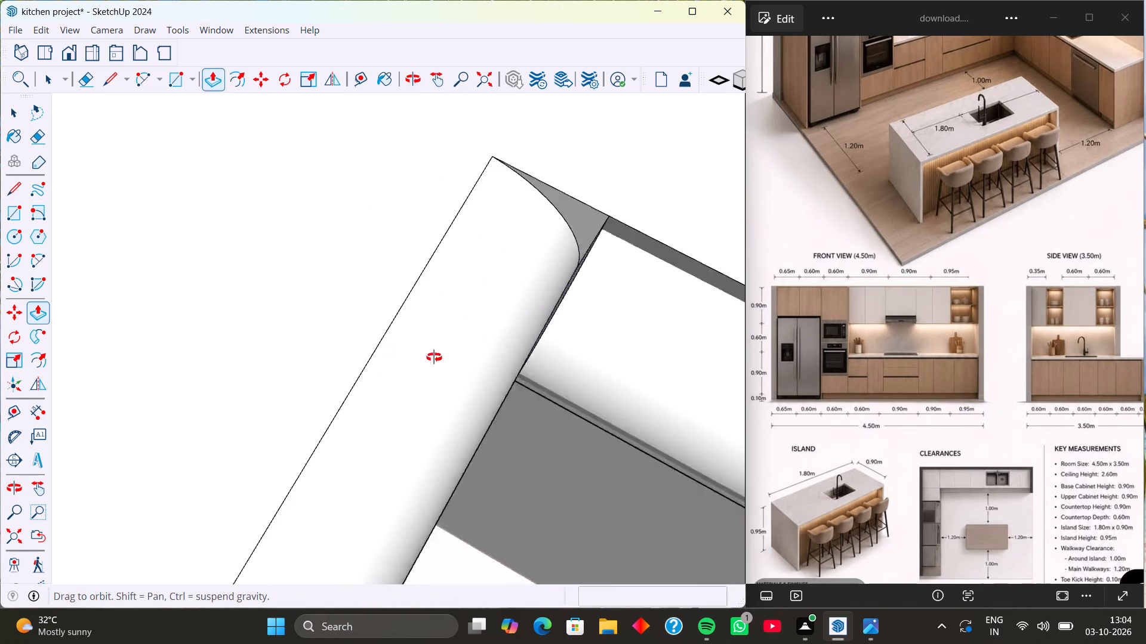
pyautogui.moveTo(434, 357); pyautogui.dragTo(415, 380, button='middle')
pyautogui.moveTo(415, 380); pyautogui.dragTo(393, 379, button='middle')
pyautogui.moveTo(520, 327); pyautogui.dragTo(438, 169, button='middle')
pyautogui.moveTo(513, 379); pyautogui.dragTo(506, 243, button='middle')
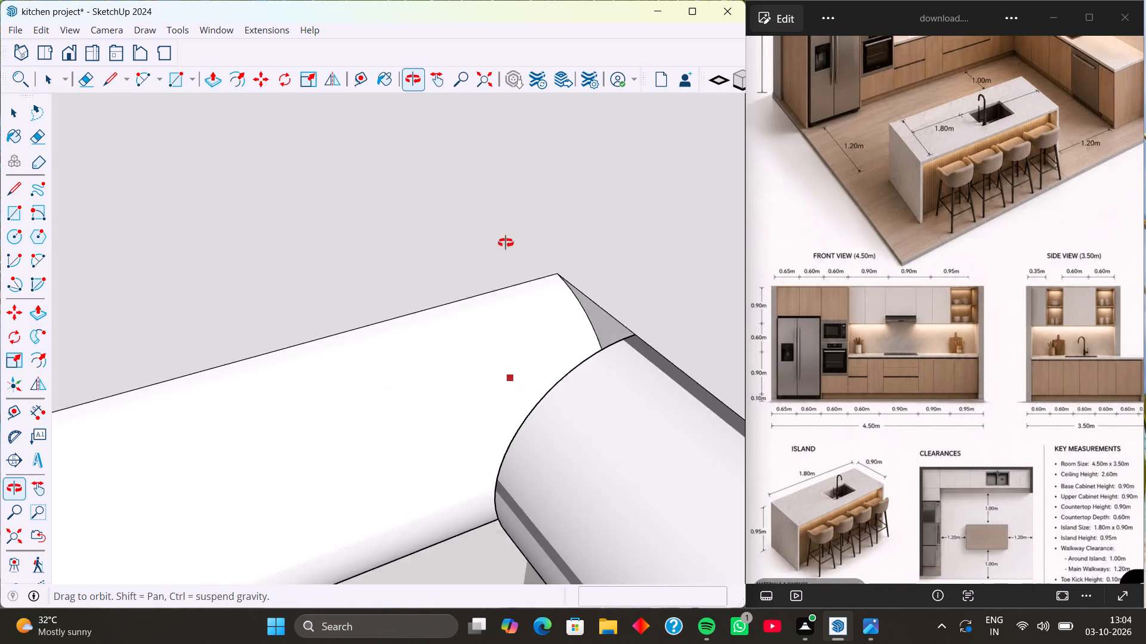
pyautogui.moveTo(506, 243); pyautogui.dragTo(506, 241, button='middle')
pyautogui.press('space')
# Examine the joint of the two rounded edges at the inner corner and the whole L-shaped countertop from several angles.
pyautogui.click(558, 326)
pyautogui.moveTo(573, 325); pyautogui.dragTo(547, 325, button='middle')
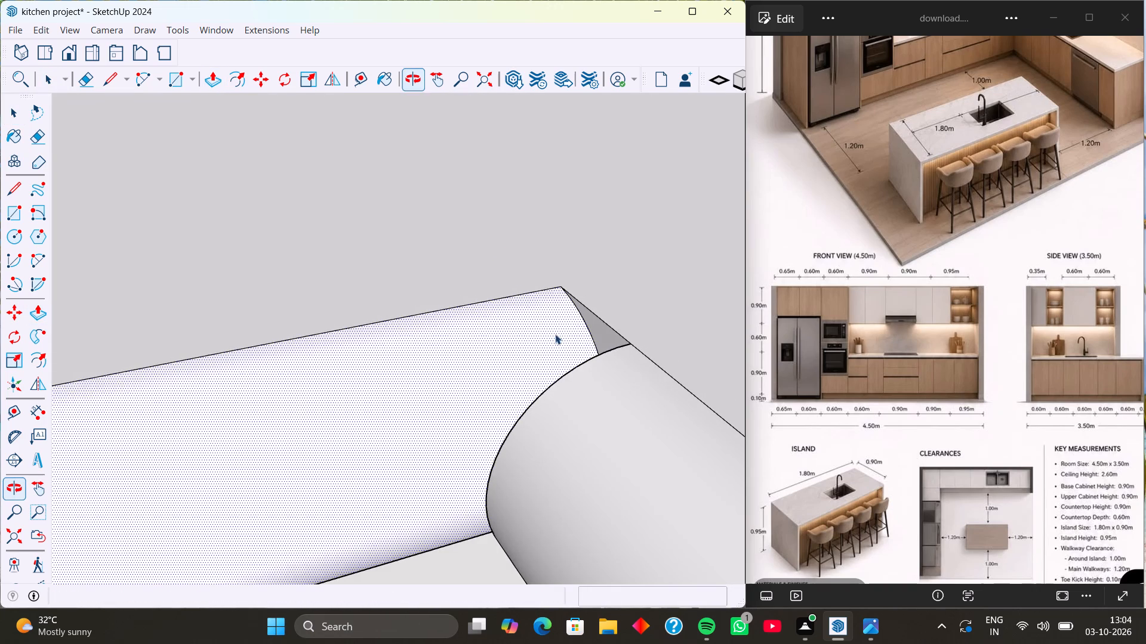
pyautogui.moveTo(573, 340); pyautogui.dragTo(639, 317, button='middle')
pyautogui.scroll(-10, 516, 339)
pyautogui.moveTo(515, 405); pyautogui.dragTo(646, 357, button='middle')
pyautogui.scroll(-5, 488, 339)
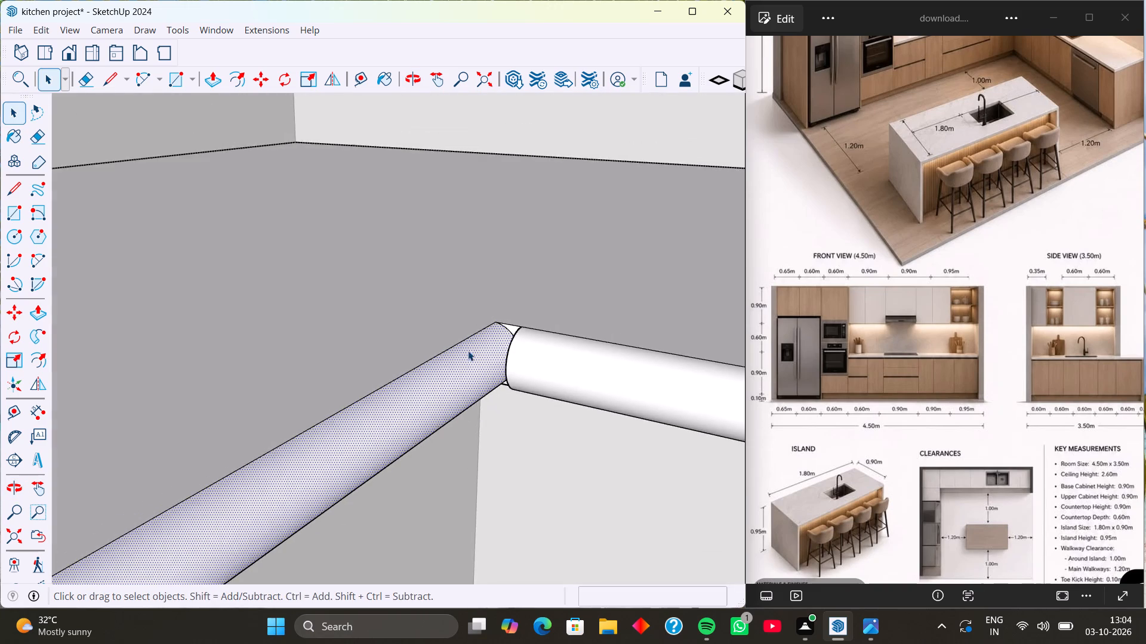
pyautogui.scroll(-20, 468, 351)
pyautogui.scroll(-14, 468, 351)
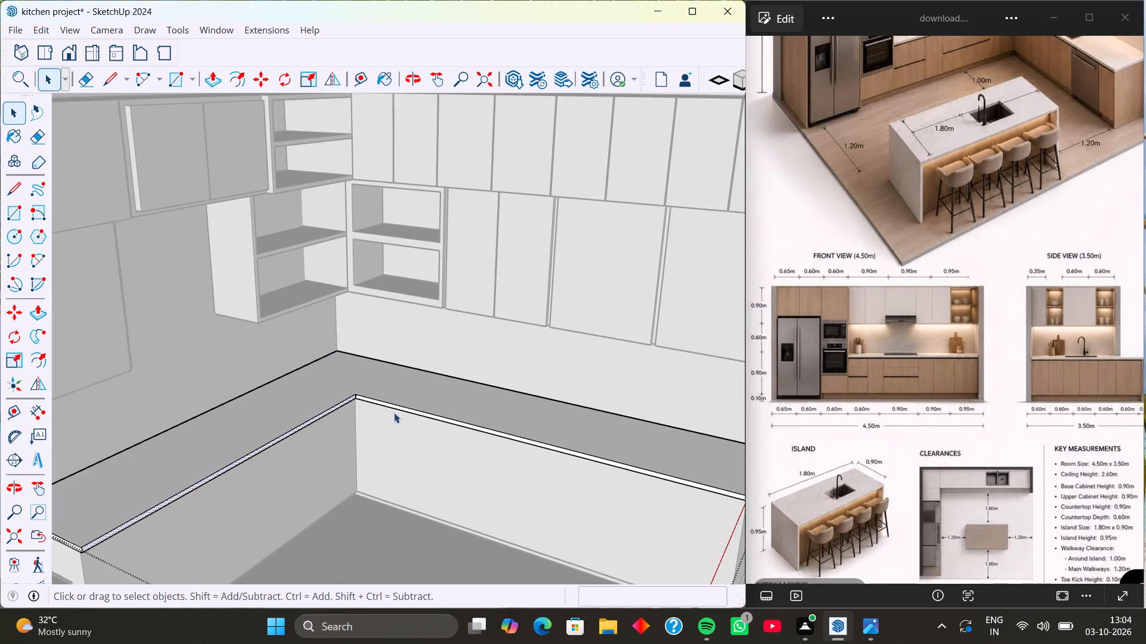
pyautogui.keyDown('shift'); pyautogui.moveTo(402, 429); pyautogui.dragTo(431, 351, button='middle'); pyautogui.keyUp('shift')
pyautogui.moveTo(282, 387); pyautogui.dragTo(333, 393, button='middle')
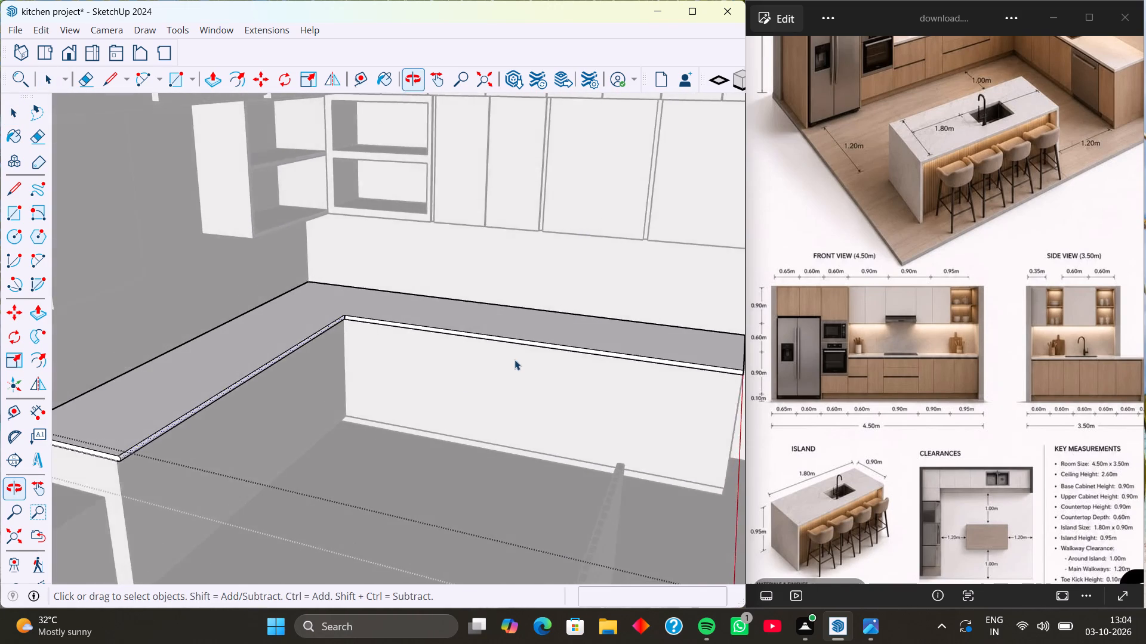
pyautogui.scroll(4, 515, 359)
pyautogui.scroll(-6, 515, 359)
pyautogui.moveTo(602, 385); pyautogui.dragTo(429, 349, button='middle')
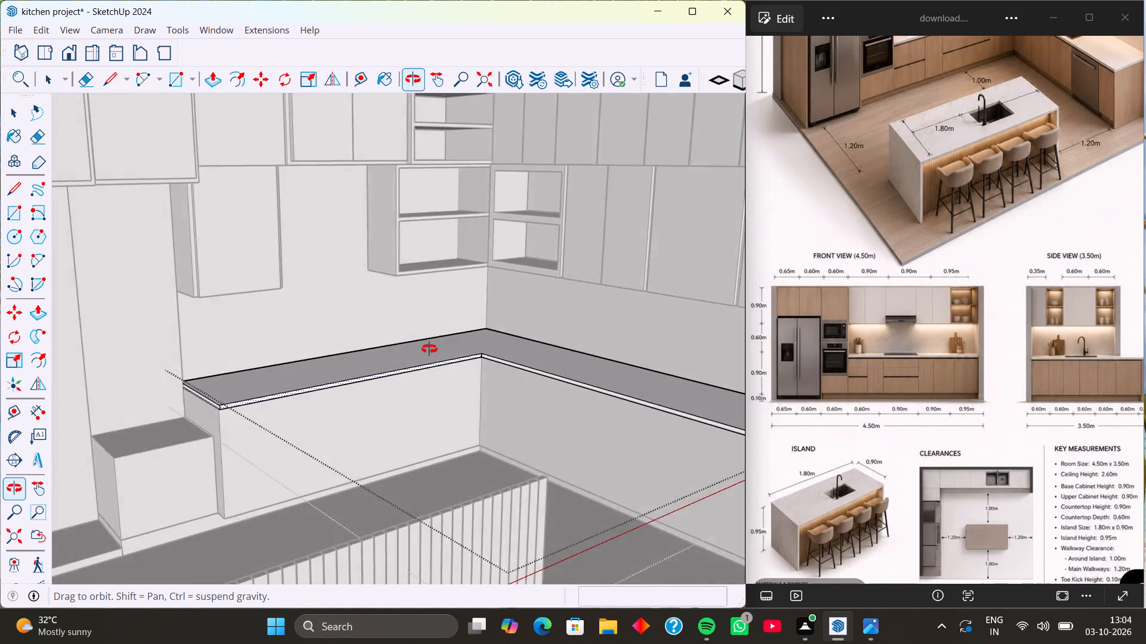
pyautogui.moveTo(429, 349); pyautogui.dragTo(384, 352, button='middle')
pyautogui.scroll(6, 449, 388)
pyautogui.scroll(5, 575, 330)
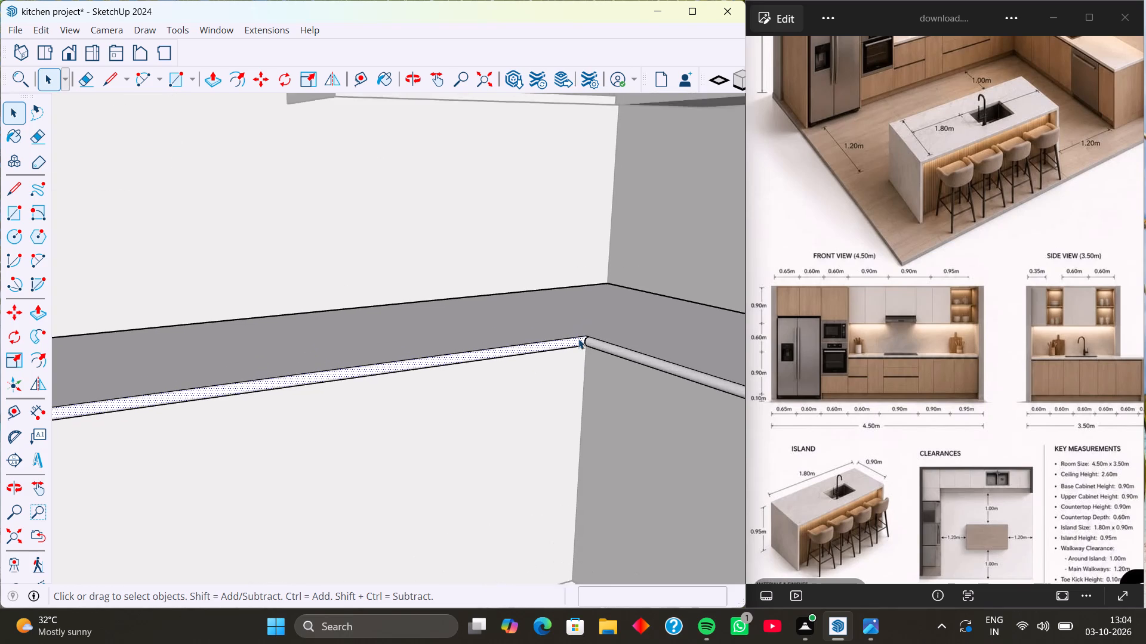
pyautogui.scroll(5, 578, 339)
# Undo the recent edge changes back to square front edges, before the arc profiles were pushed along the countertop runs.
pyautogui.hotkey('ctrl', 'z')
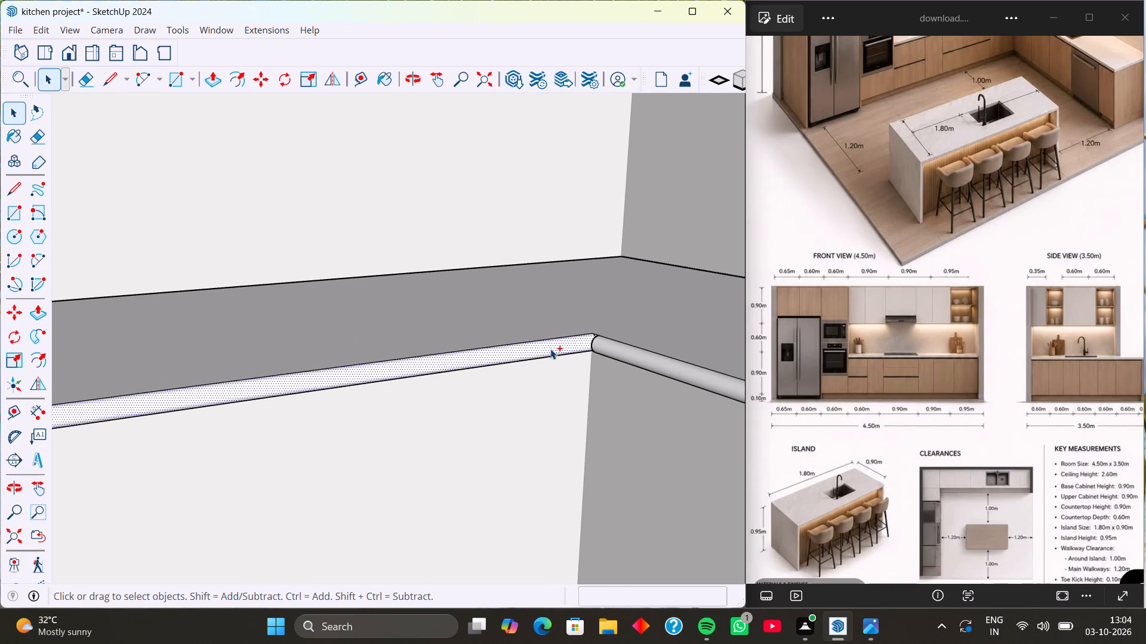
pyautogui.hotkey('ctrl', 'z')
pyautogui.hotkey('ctrl', 'z')
pyautogui.hotkey('ctrl', 'z')
pyautogui.hotkey('ctrl', 'z')
pyautogui.hotkey('ctrl', 'z')
pyautogui.hotkey('ctrl', 'z')
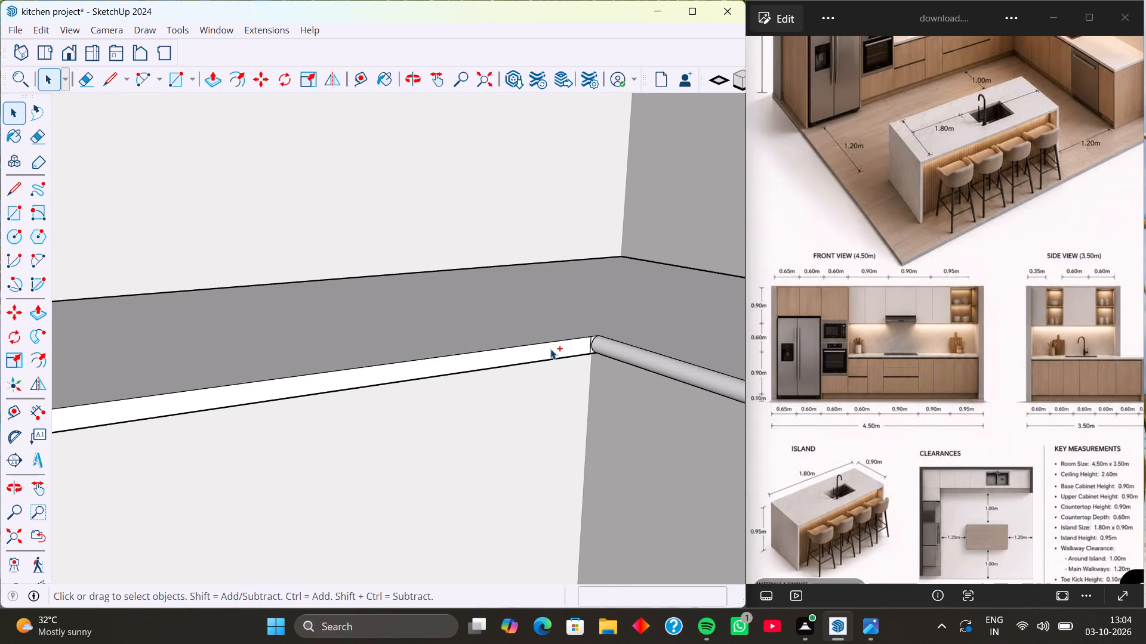
pyautogui.hotkey('ctrl', 'z')
# Delete the half-circle arc from the open end face of the side-wall countertop run inside its group, and leave the group.
pyautogui.scroll(-20, 497, 348)
pyautogui.scroll(-6, 497, 348)
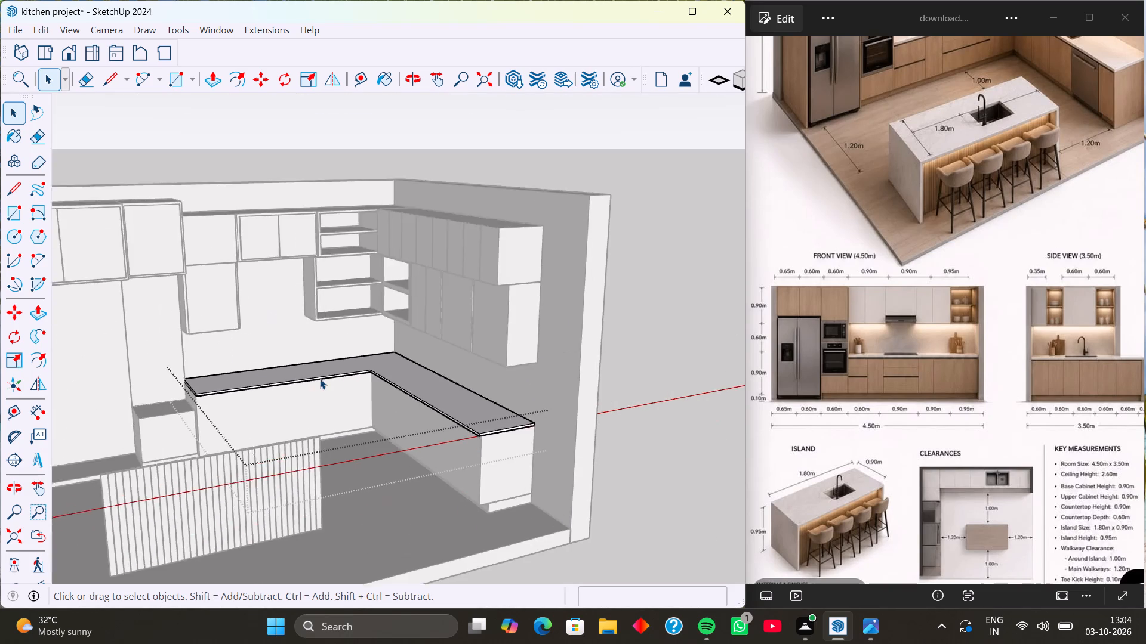
pyautogui.scroll(-1, 320, 379)
pyautogui.scroll(11, 509, 499)
pyautogui.moveTo(443, 402); pyautogui.dragTo(372, 406, button='middle')
pyautogui.scroll(5, 414, 406)
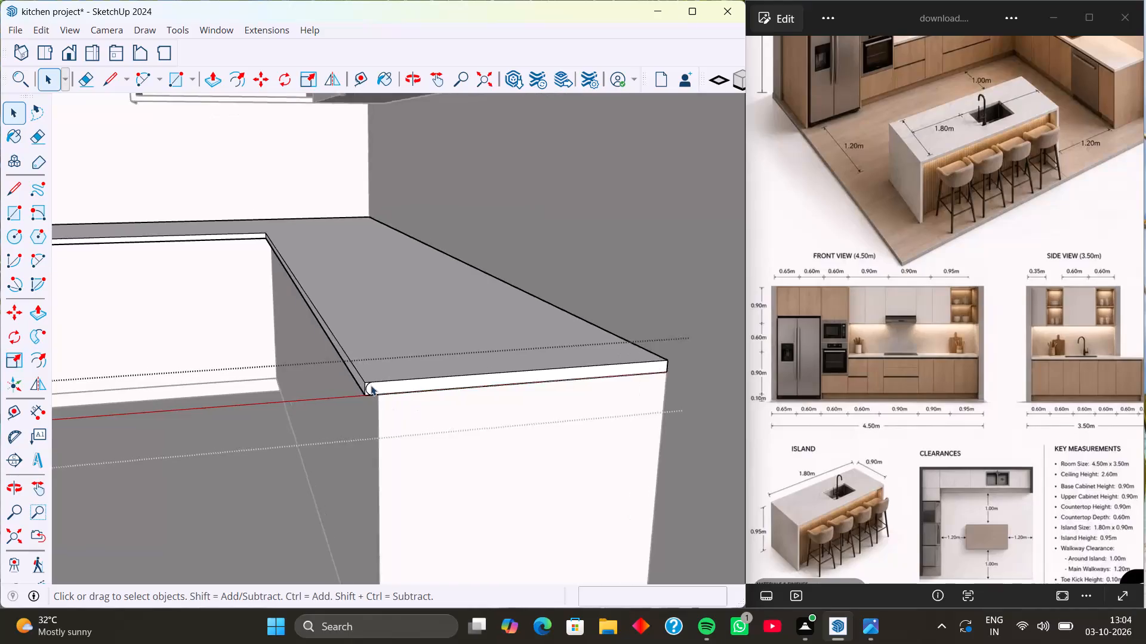
pyautogui.scroll(20, 371, 385)
pyautogui.scroll(3, 371, 385)
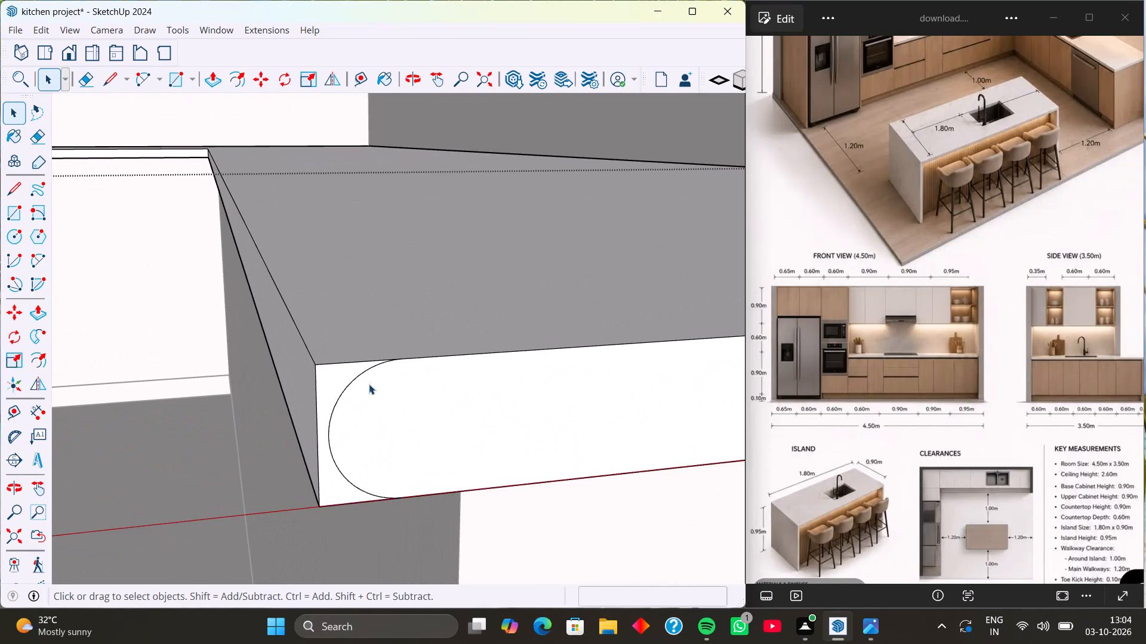
pyautogui.scroll(-4, 369, 384)
pyautogui.click(365, 377)
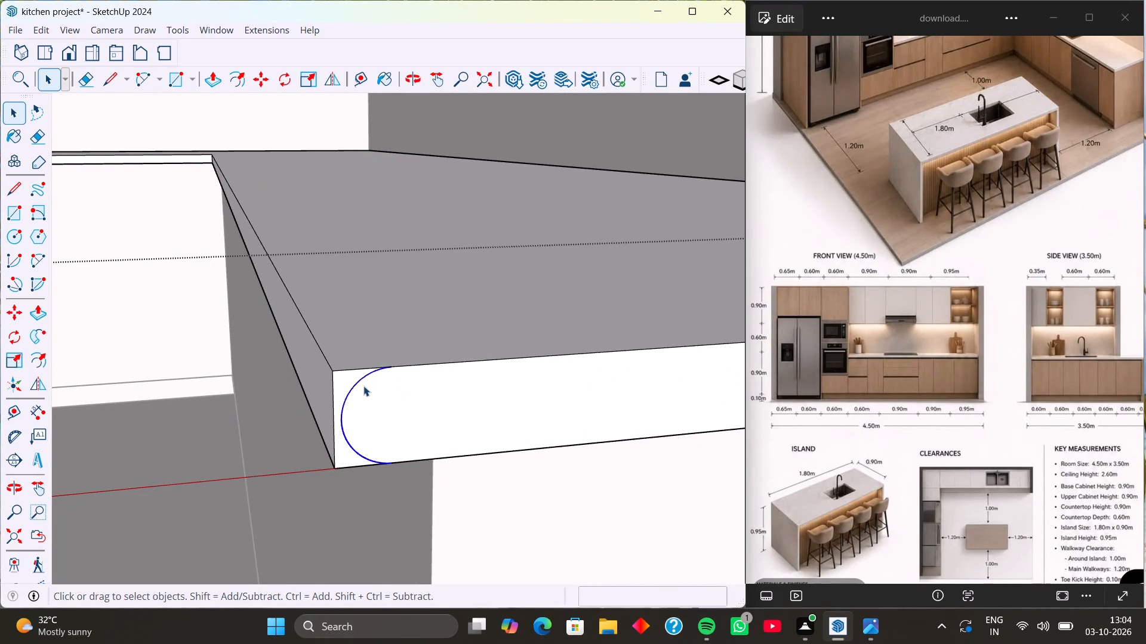
pyautogui.scroll(-9, 435, 479)
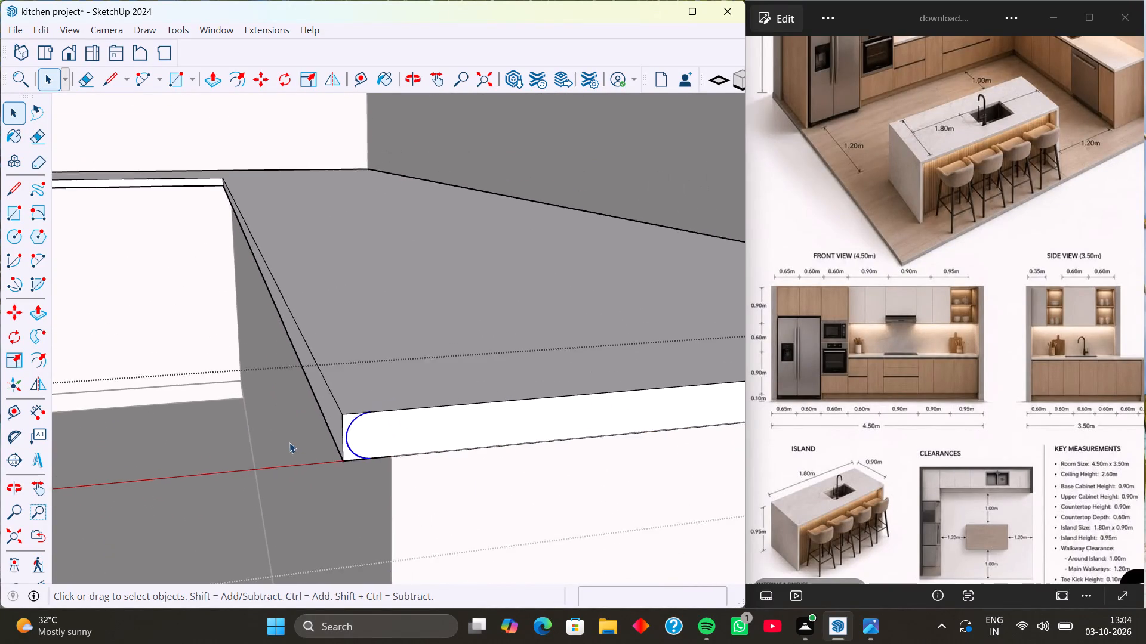
pyautogui.scroll(-7, 289, 442)
pyautogui.click(700, 434)
pyautogui.scroll(8, 330, 426)
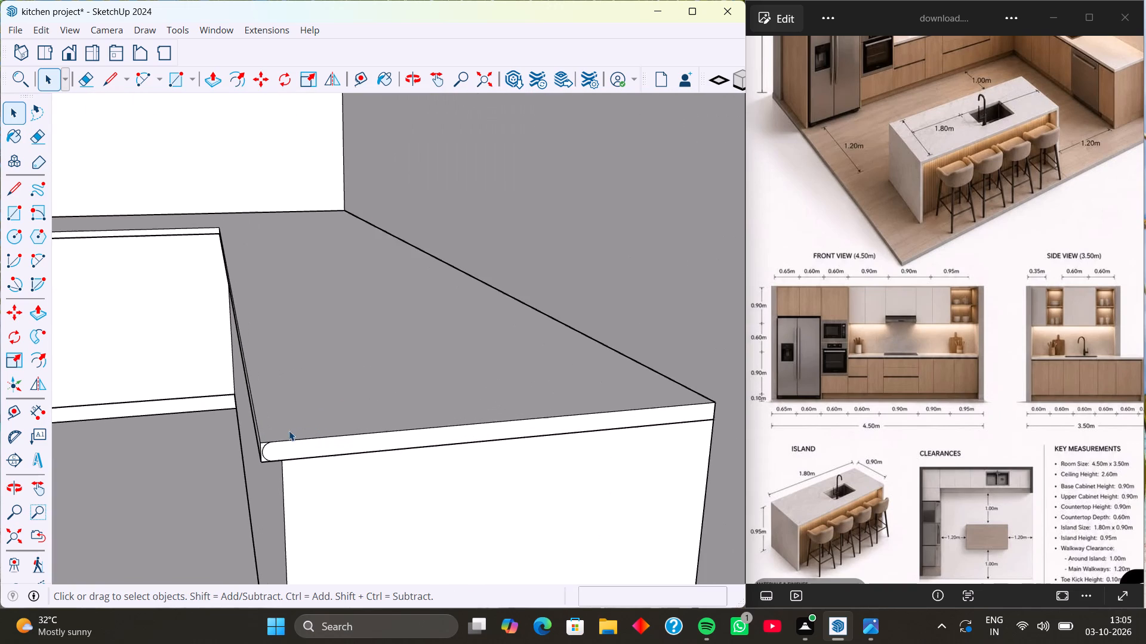
pyautogui.keyDown('shift'); pyautogui.moveTo(290, 428); pyautogui.dragTo(365, 375, button='middle'); pyautogui.keyUp('shift')
pyautogui.keyDown('shift'); pyautogui.scroll(1, 338, 400); pyautogui.keyUp('shift')
pyautogui.scroll(8, 346, 391)
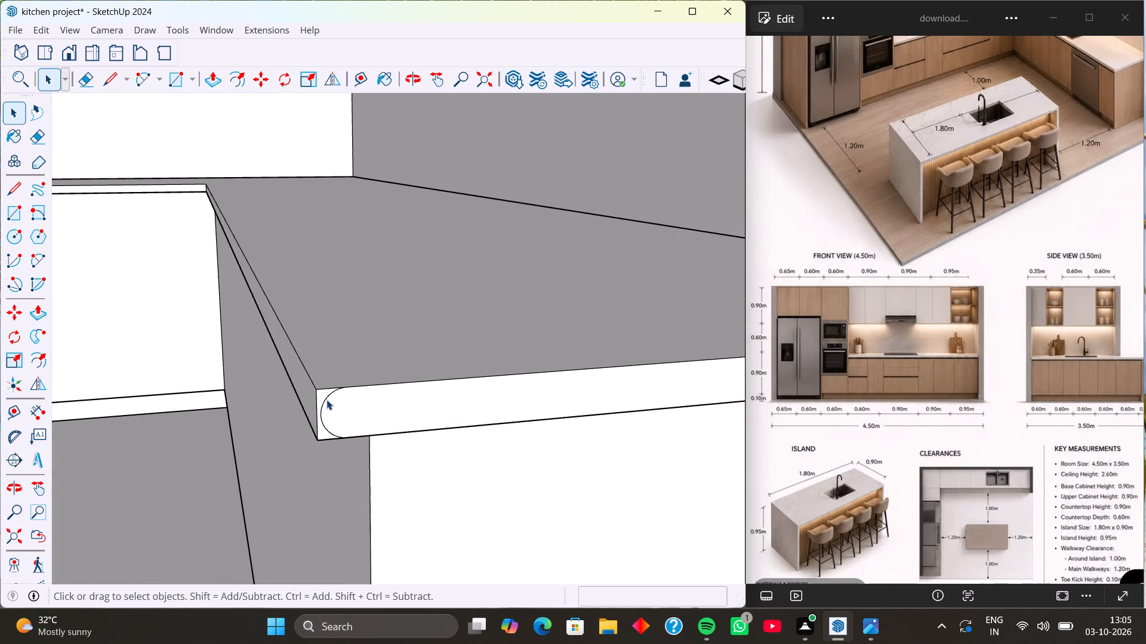
pyautogui.click(326, 400)
pyautogui.doubleClick(330, 398)
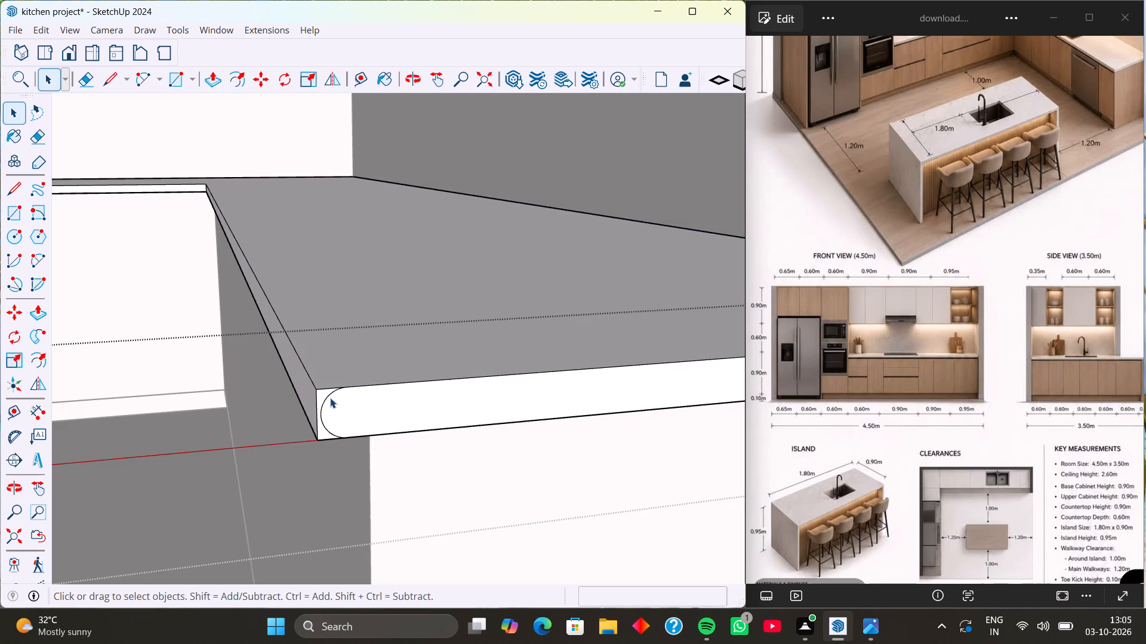
pyautogui.click(328, 397)
pyautogui.click(328, 397)
pyautogui.press('Delete')
pyautogui.scroll(-20, 468, 388)
pyautogui.scroll(-1, 468, 388)
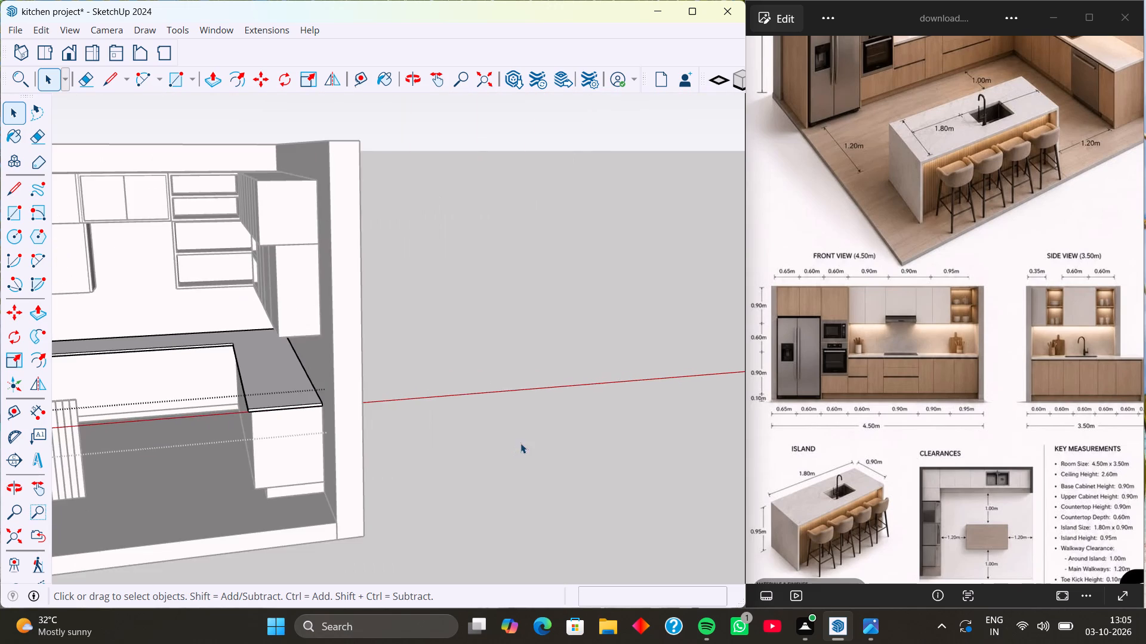
pyautogui.click(520, 443)
# Draw a half-circle arc about 1" long with a bulge of about 7/16" at the front edge of the same countertop end face.
pyautogui.scroll(9, 245, 413)
pyautogui.moveTo(255, 408); pyautogui.dragTo(273, 380, button='middle')
pyautogui.scroll(1, 274, 395)
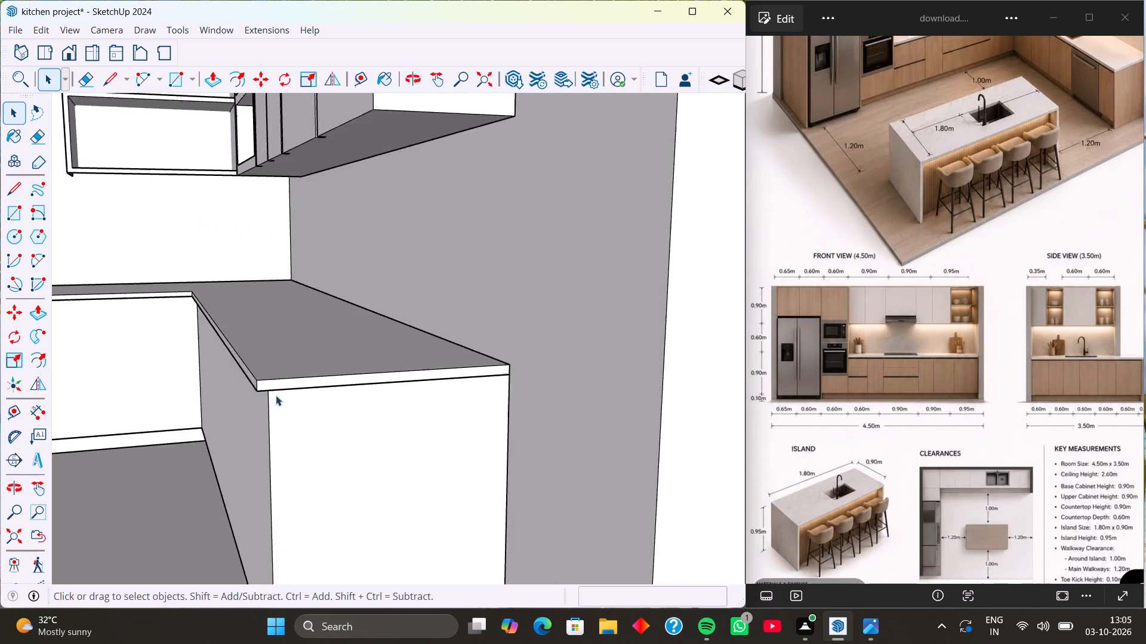
pyautogui.scroll(14, 276, 395)
pyautogui.moveTo(263, 381); pyautogui.dragTo(270, 381, button='middle')
pyautogui.scroll(8, 238, 406)
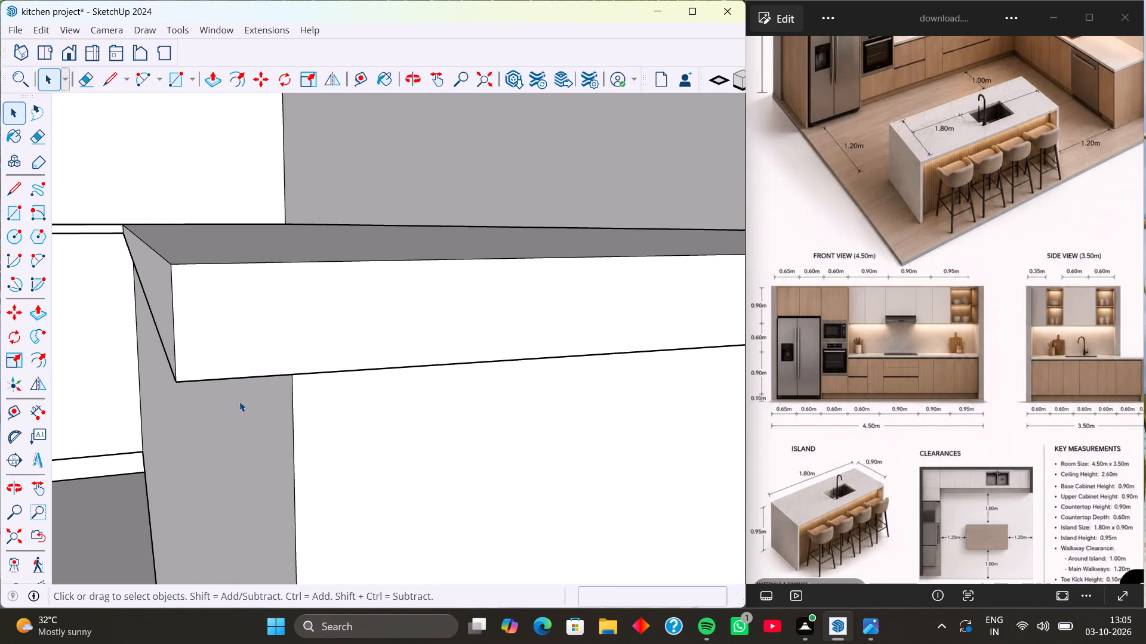
pyautogui.press('a')
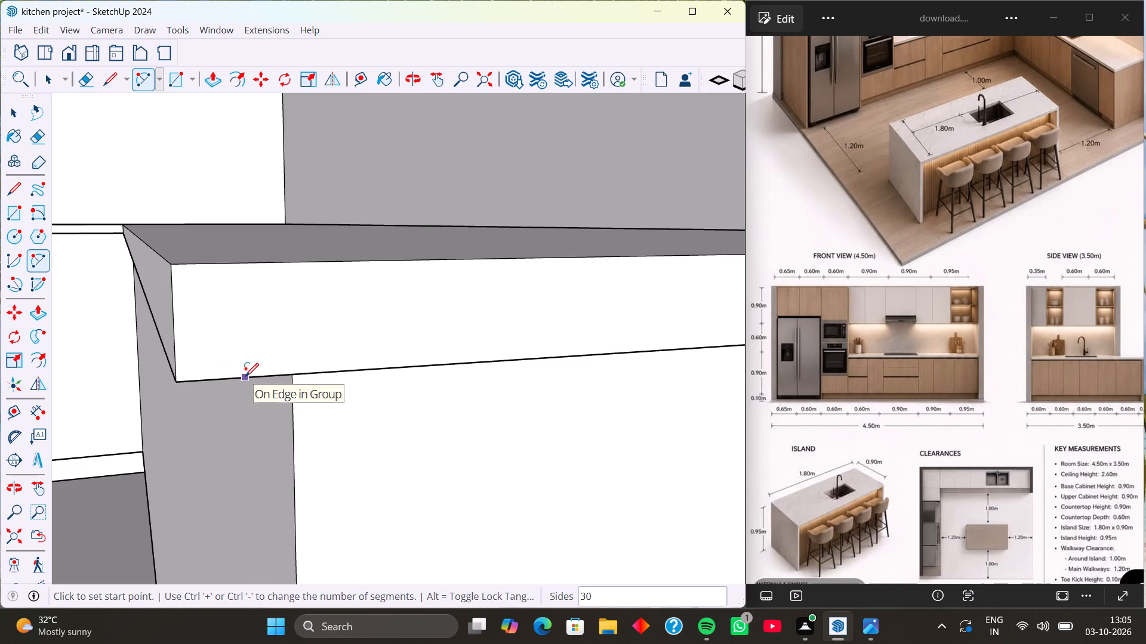
pyautogui.click(245, 376)
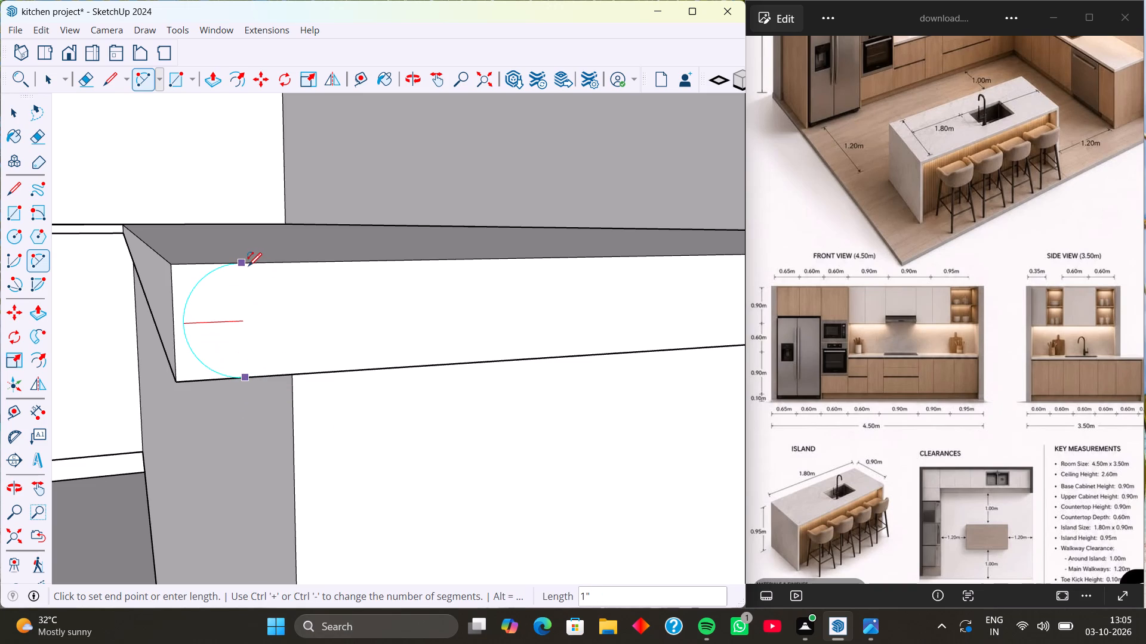
pyautogui.click(247, 263)
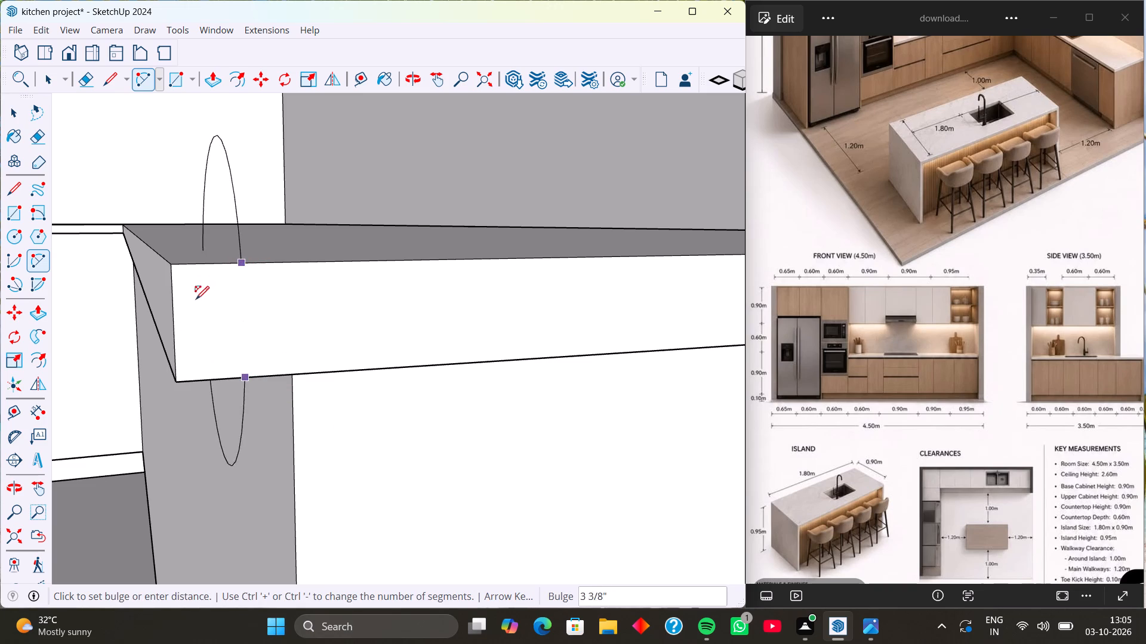
pyautogui.click(189, 318)
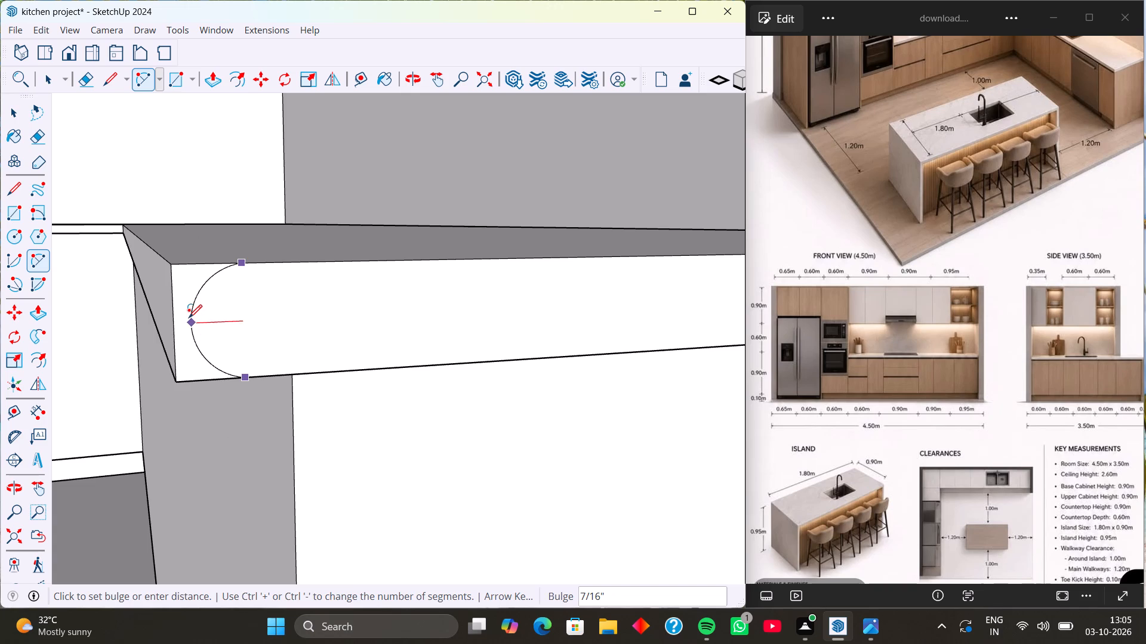
# Set the new arc's segment count to 50.
pyautogui.scroll(16, 189, 318)
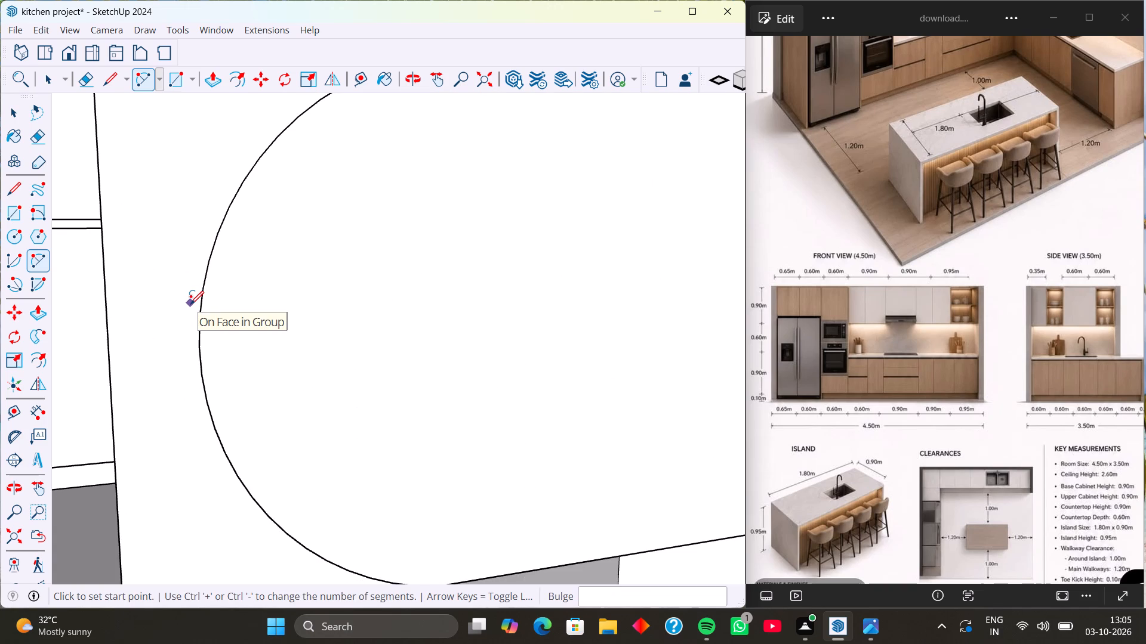
pyautogui.write('50s')
pyautogui.press('Return')
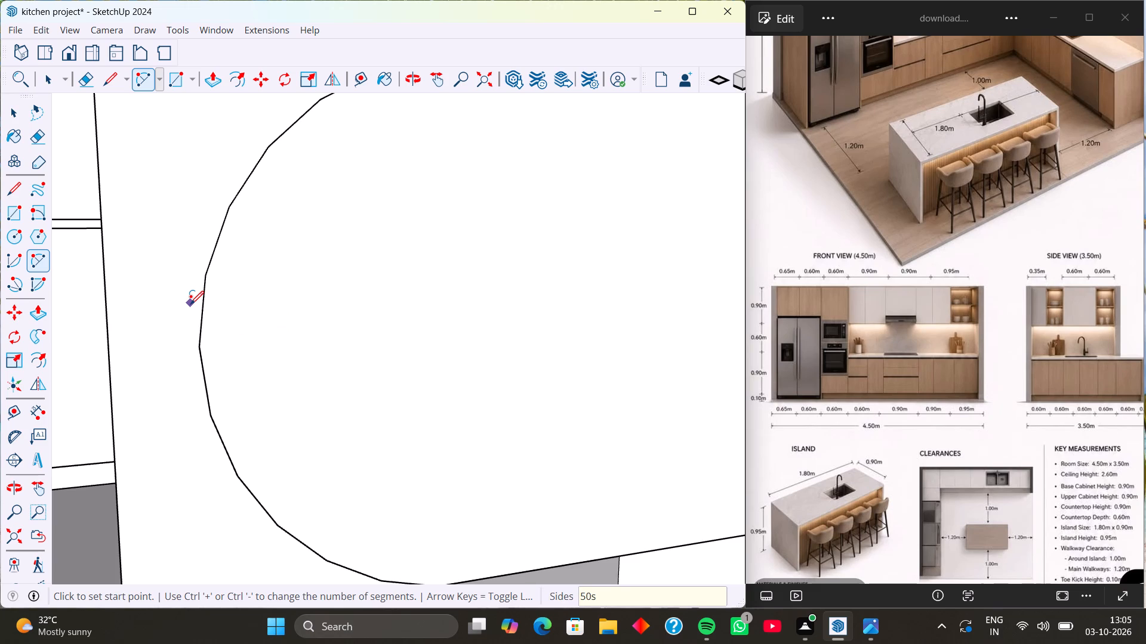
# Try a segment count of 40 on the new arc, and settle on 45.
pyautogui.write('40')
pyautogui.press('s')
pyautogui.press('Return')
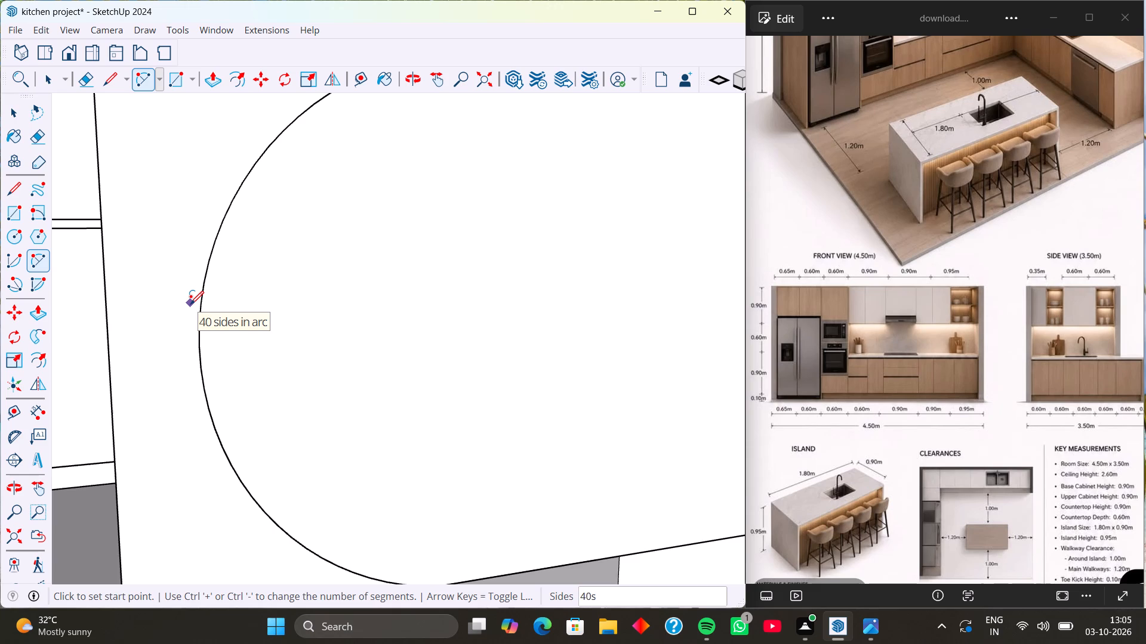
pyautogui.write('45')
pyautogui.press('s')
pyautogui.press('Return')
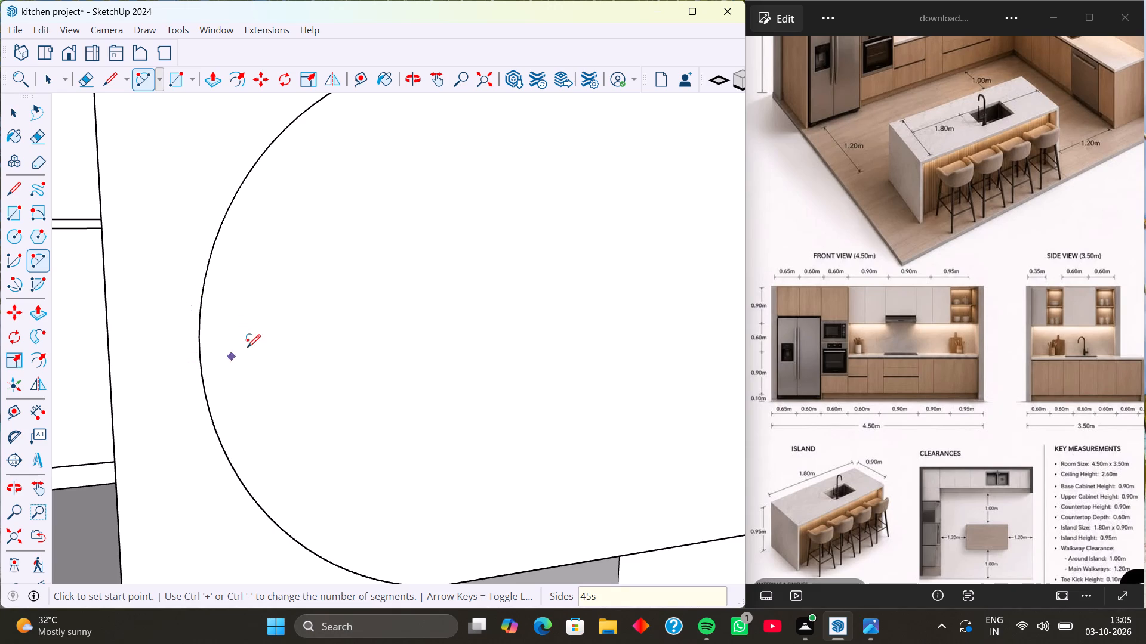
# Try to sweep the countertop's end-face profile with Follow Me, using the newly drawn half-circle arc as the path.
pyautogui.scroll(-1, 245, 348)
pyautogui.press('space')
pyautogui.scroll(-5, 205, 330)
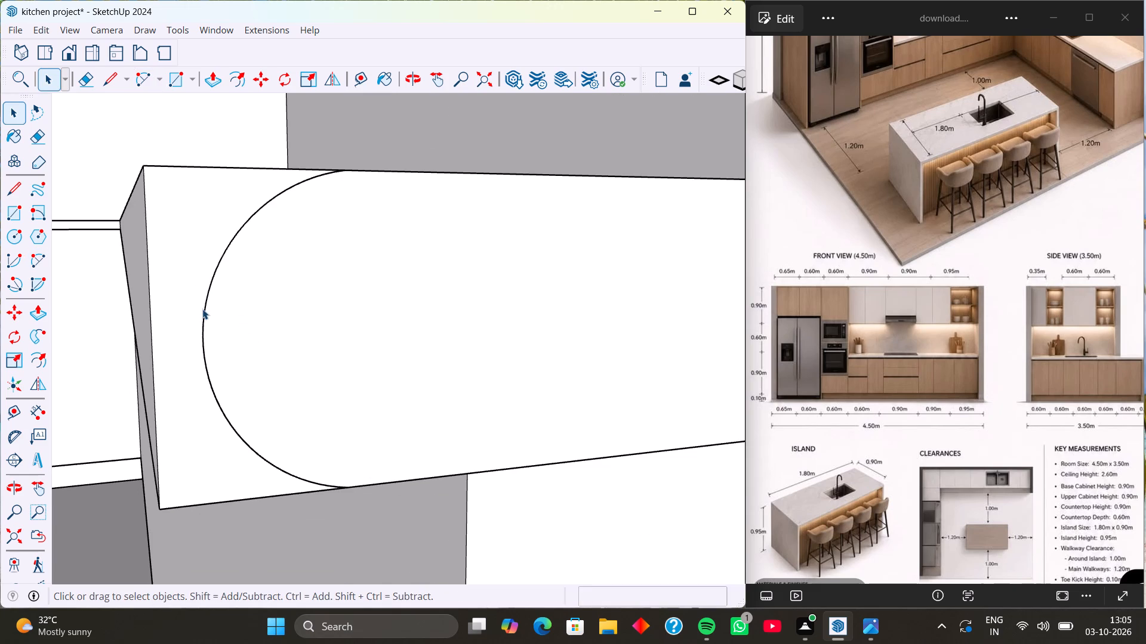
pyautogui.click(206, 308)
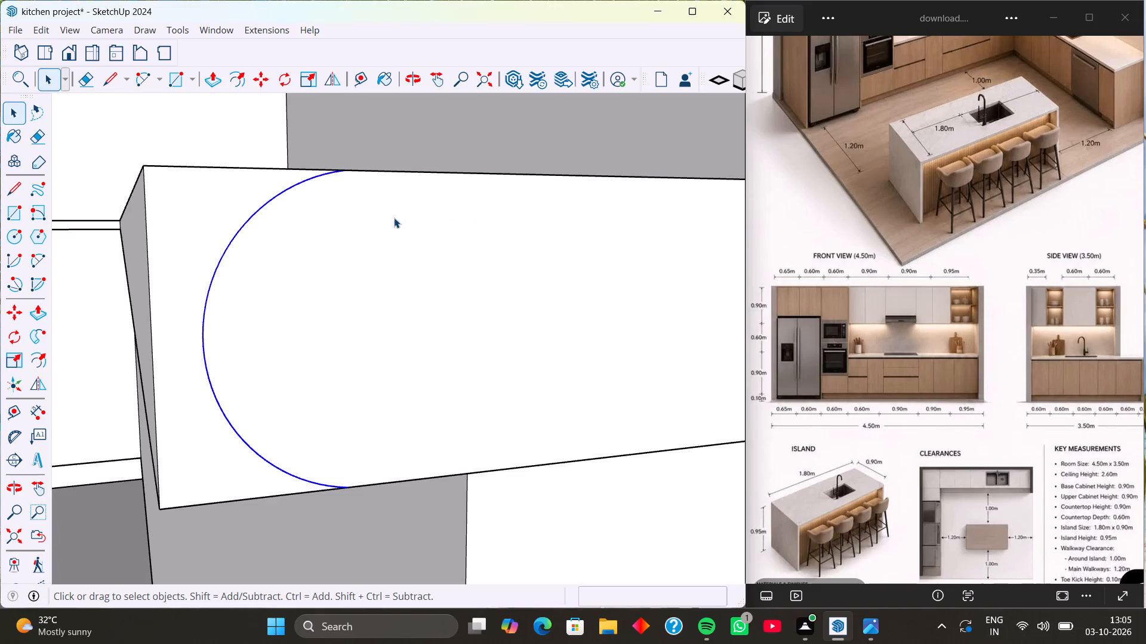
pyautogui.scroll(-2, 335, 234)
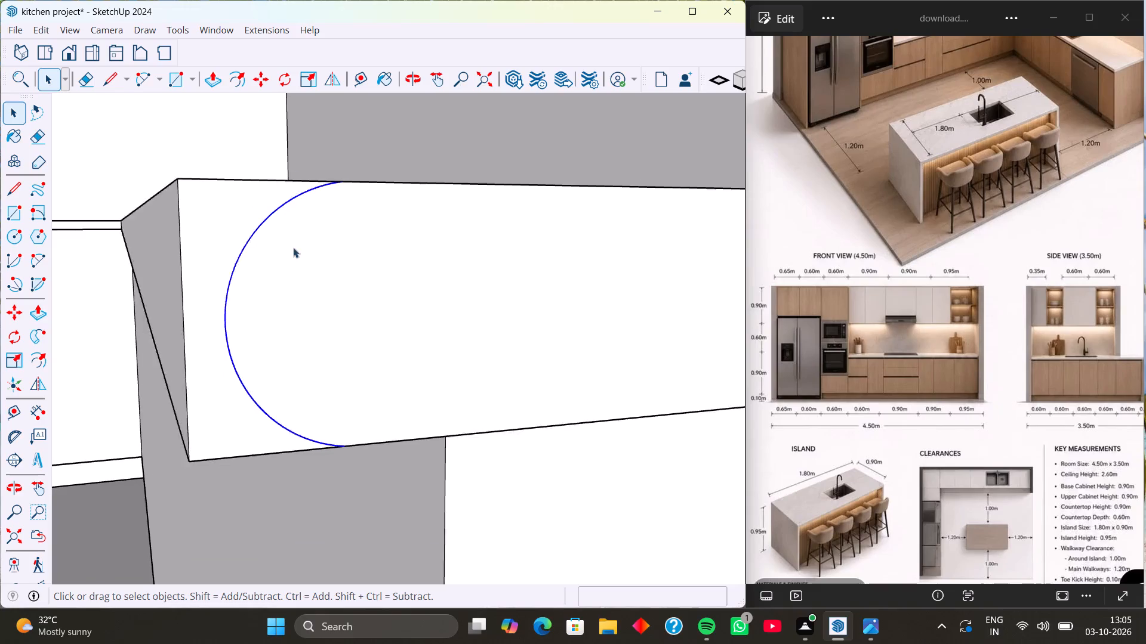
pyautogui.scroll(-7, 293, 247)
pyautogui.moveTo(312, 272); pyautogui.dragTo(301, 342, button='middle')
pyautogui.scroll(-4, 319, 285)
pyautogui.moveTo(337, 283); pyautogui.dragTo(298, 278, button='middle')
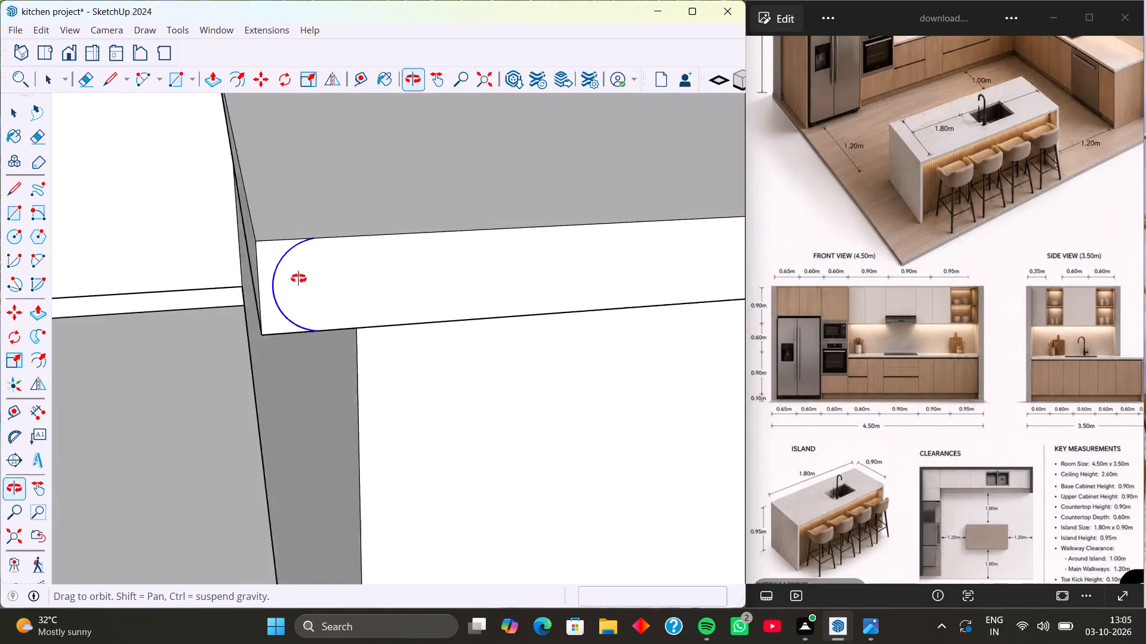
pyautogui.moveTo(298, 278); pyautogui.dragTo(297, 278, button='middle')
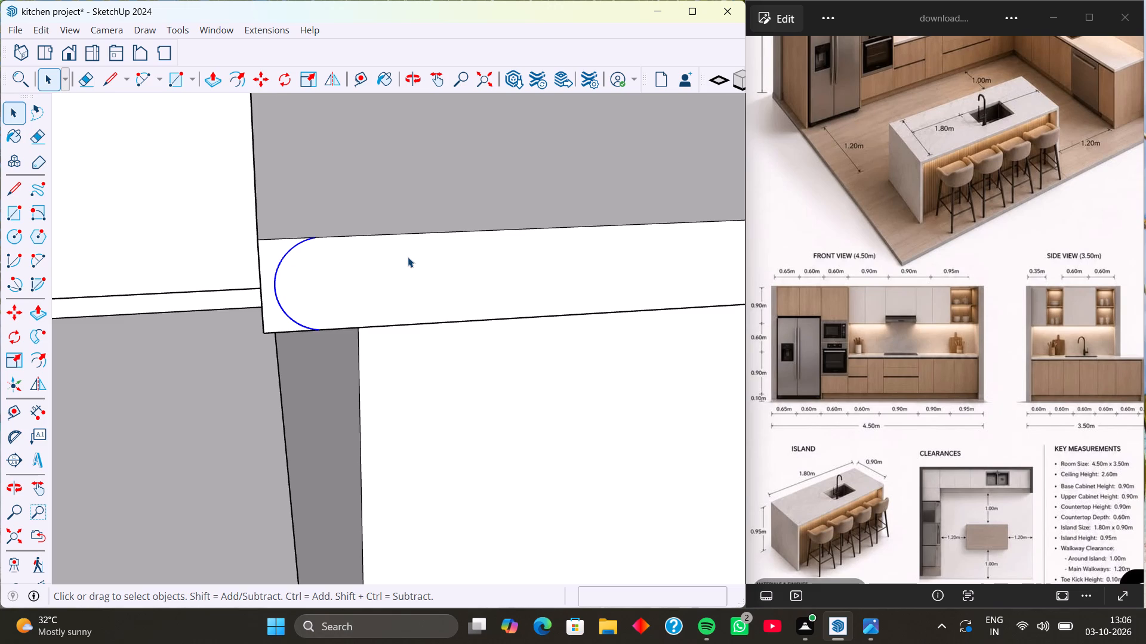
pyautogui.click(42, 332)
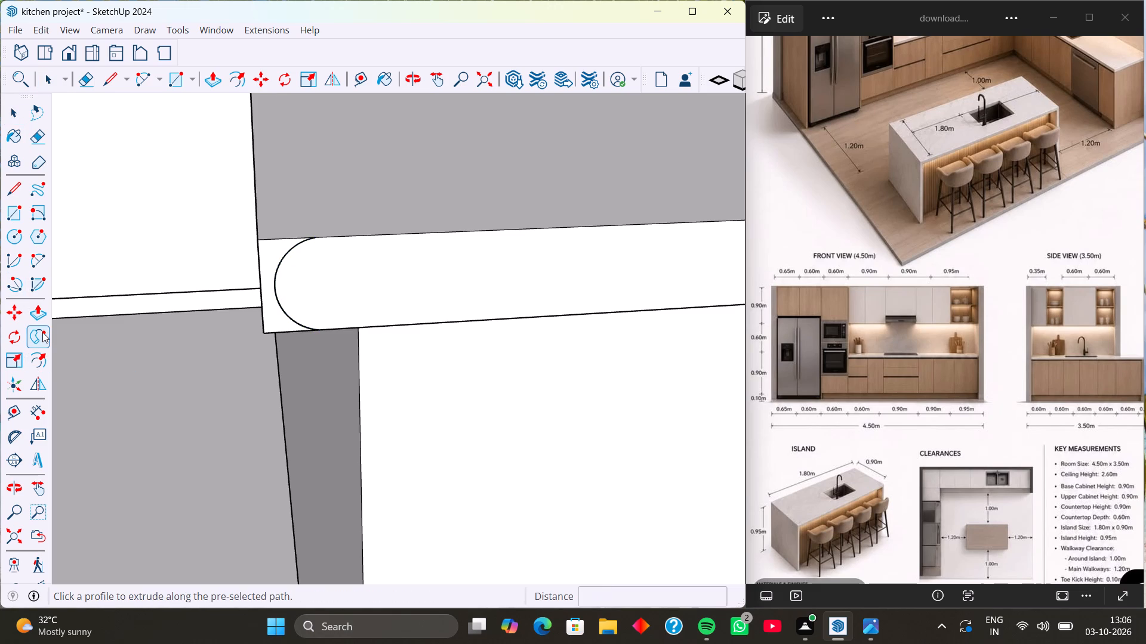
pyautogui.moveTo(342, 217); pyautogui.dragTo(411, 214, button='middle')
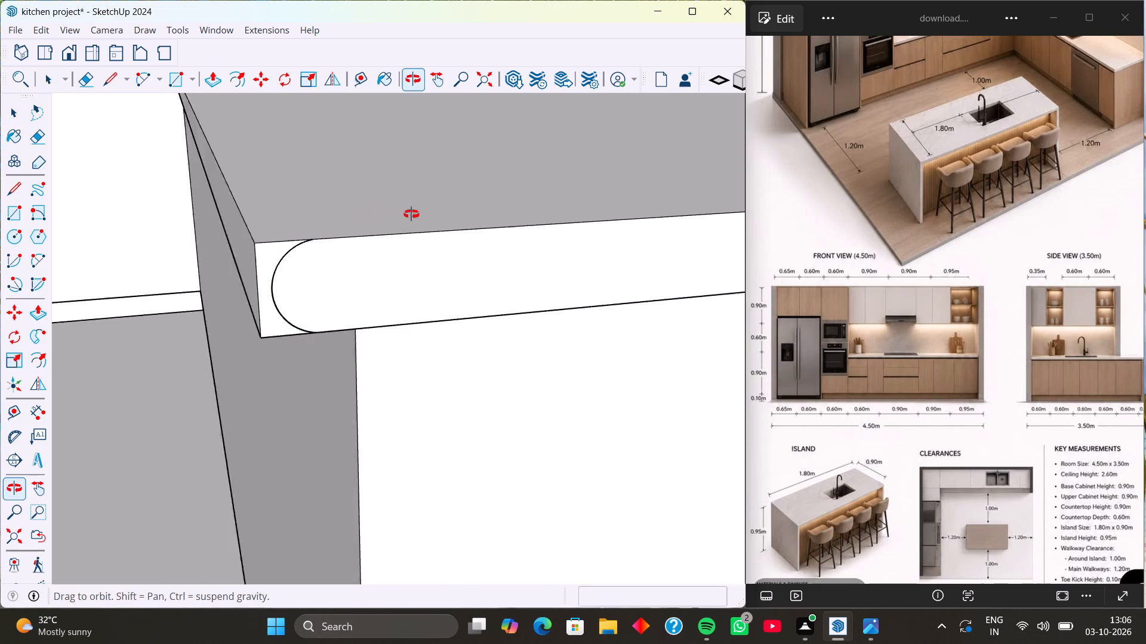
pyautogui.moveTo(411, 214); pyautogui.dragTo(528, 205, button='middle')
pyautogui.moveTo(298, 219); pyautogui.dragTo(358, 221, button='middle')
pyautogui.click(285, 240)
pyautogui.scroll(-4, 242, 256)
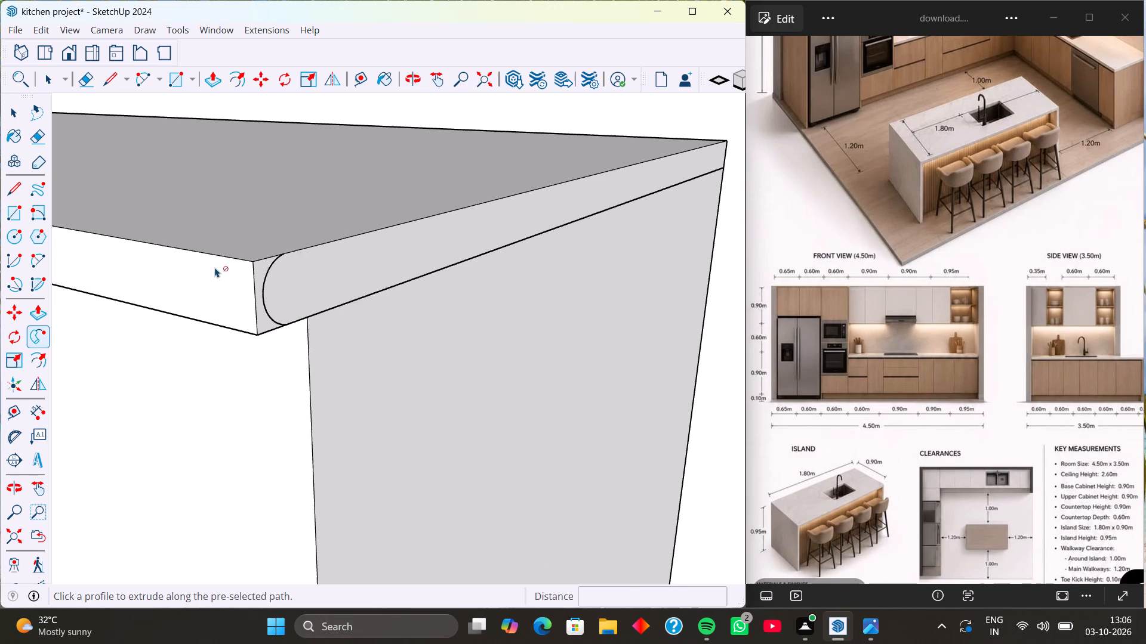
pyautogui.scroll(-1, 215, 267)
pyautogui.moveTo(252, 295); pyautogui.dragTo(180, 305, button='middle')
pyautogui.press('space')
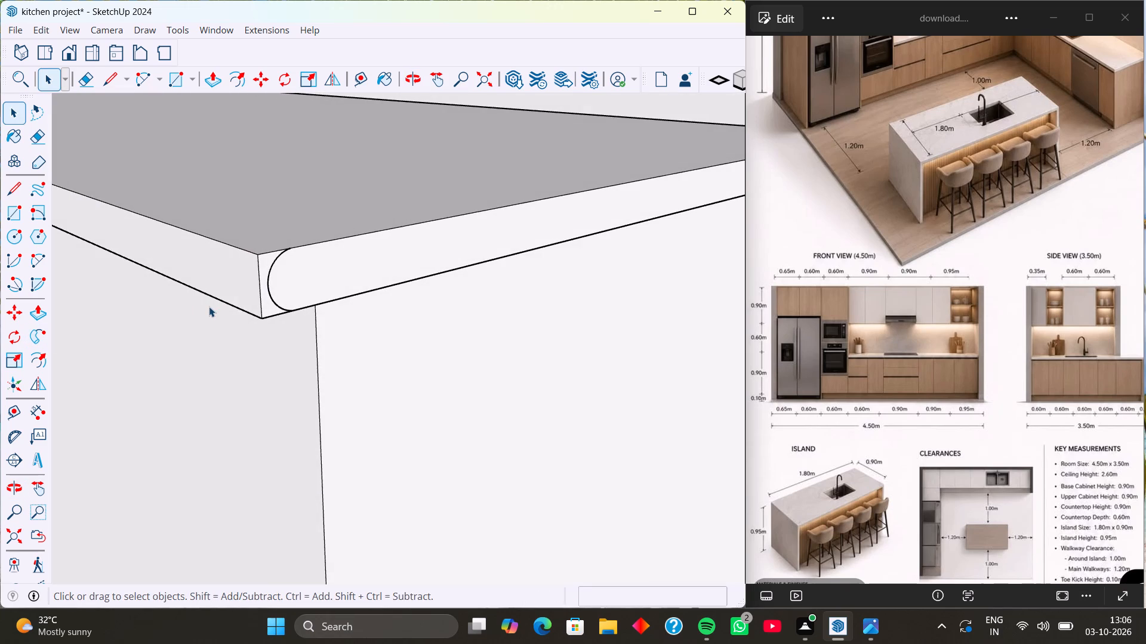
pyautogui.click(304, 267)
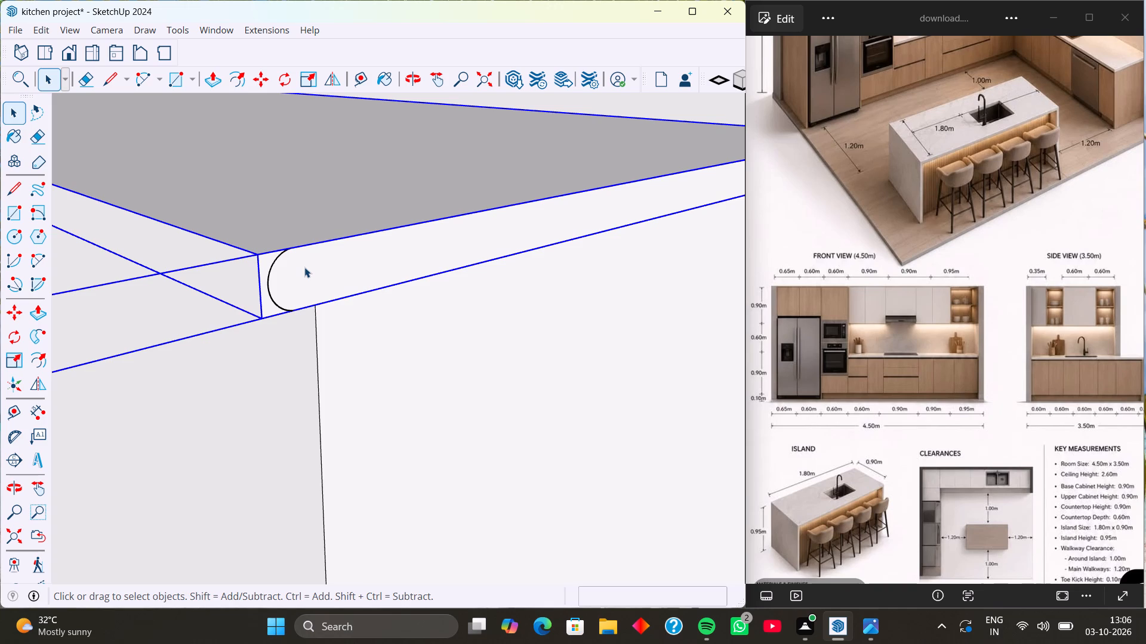
# Undo the newly drawn arc and the deletion of the original half-circle arc inside the side-wall countertop group.
pyautogui.hotkey('ctrl', 'z')
pyautogui.hotkey('ctrl', 'z')
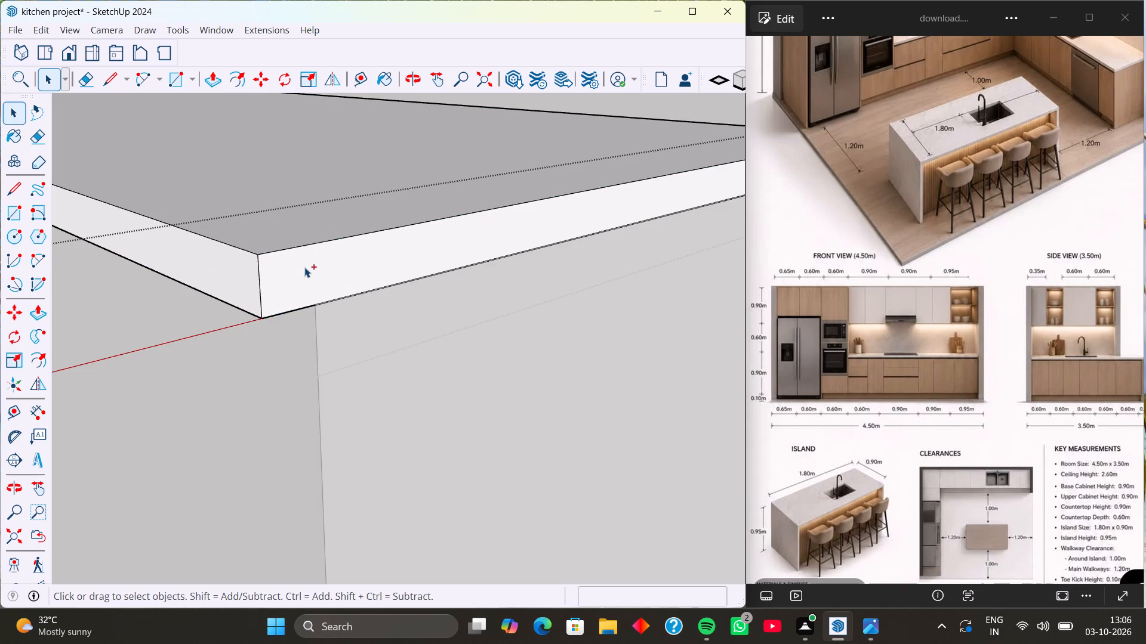
pyautogui.hotkey('ctrl', 'z')
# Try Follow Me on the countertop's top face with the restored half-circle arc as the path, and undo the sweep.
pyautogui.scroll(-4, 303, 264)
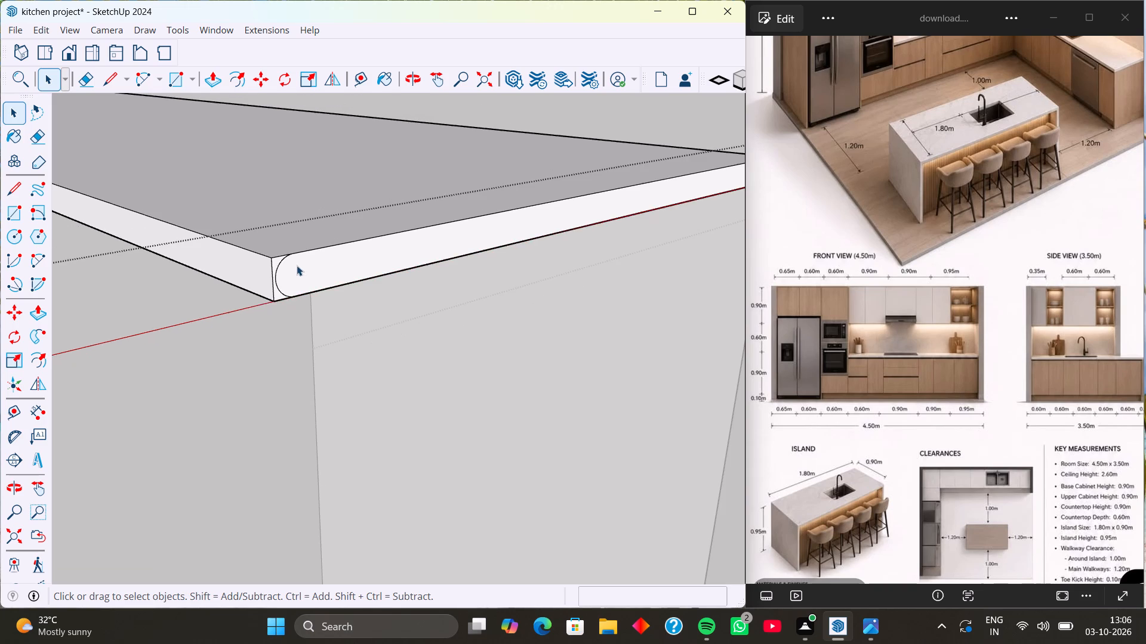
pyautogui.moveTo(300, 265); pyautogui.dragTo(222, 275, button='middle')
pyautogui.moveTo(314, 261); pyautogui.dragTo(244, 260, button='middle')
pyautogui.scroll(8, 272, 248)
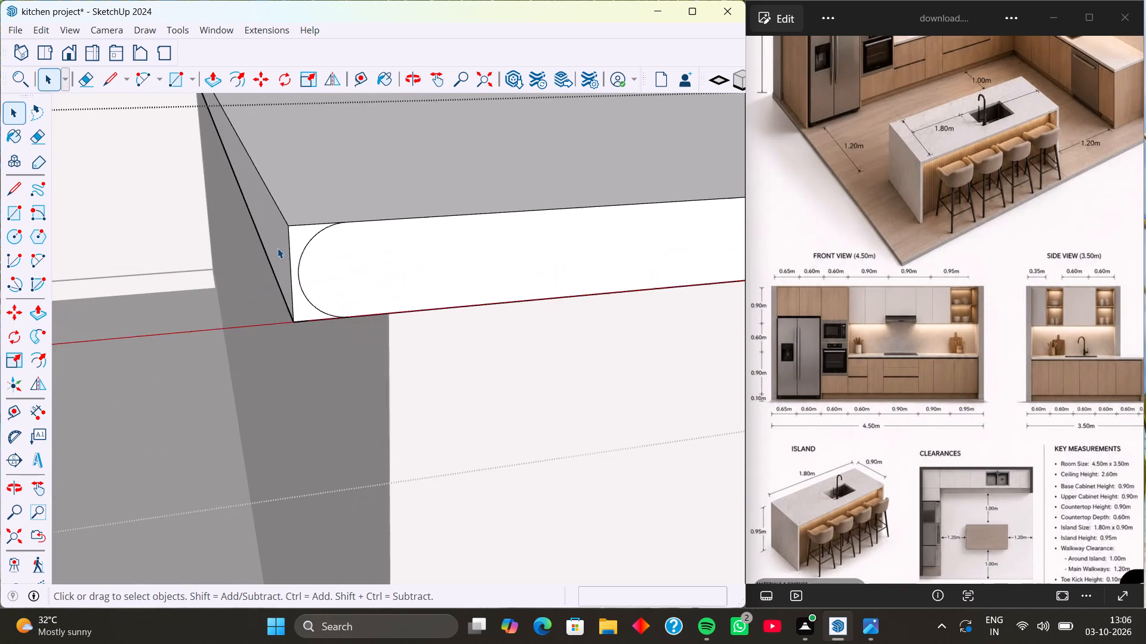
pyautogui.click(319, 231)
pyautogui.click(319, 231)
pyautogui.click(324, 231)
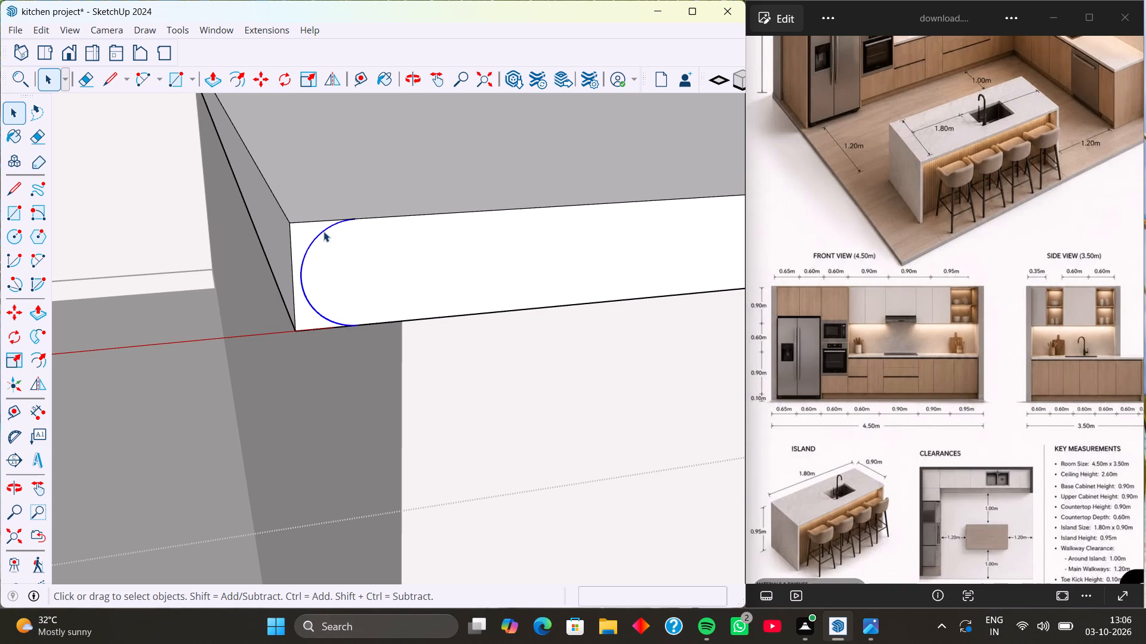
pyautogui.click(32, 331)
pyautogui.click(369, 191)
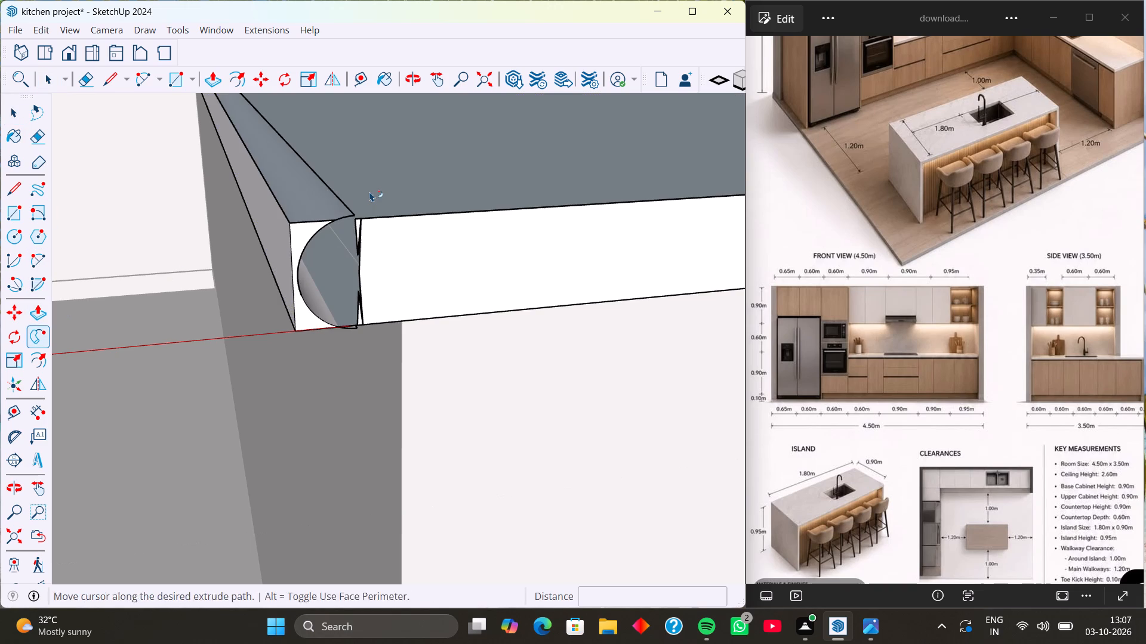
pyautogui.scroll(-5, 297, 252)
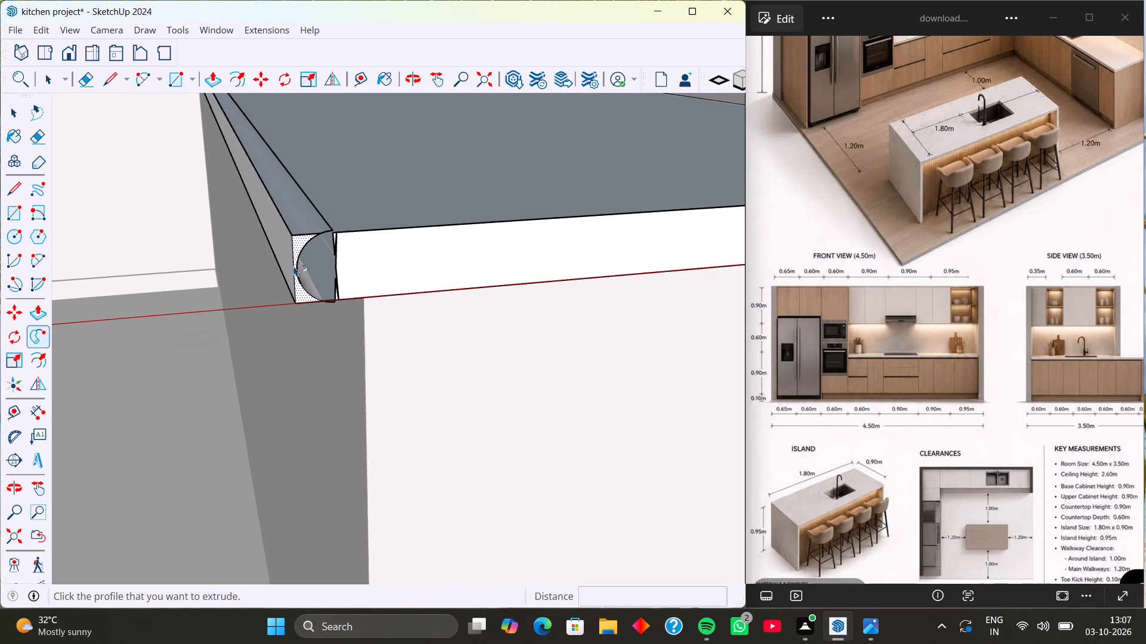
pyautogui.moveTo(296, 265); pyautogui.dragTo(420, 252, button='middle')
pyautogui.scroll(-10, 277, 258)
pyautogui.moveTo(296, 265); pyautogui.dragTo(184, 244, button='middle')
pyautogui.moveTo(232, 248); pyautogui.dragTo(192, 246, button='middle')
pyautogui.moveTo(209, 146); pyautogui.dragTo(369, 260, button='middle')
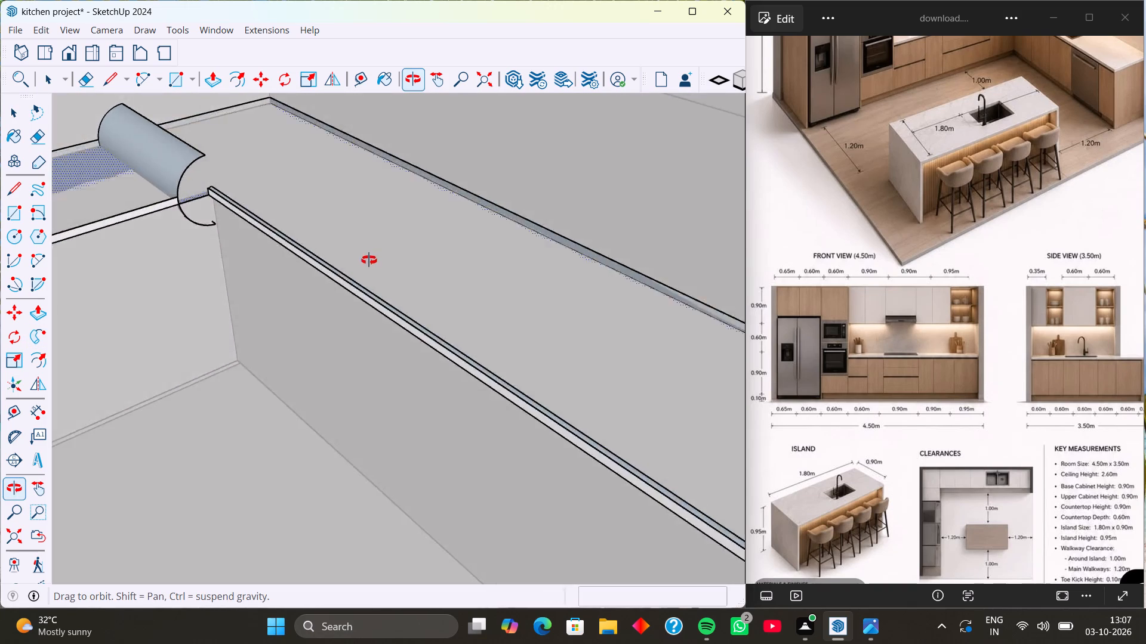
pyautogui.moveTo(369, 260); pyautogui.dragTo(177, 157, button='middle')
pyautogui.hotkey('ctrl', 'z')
# Round the side-wall countertop run's front edge using Follow Me on the corner profile outside the half-circle arc.
pyautogui.scroll(-5, 180, 282)
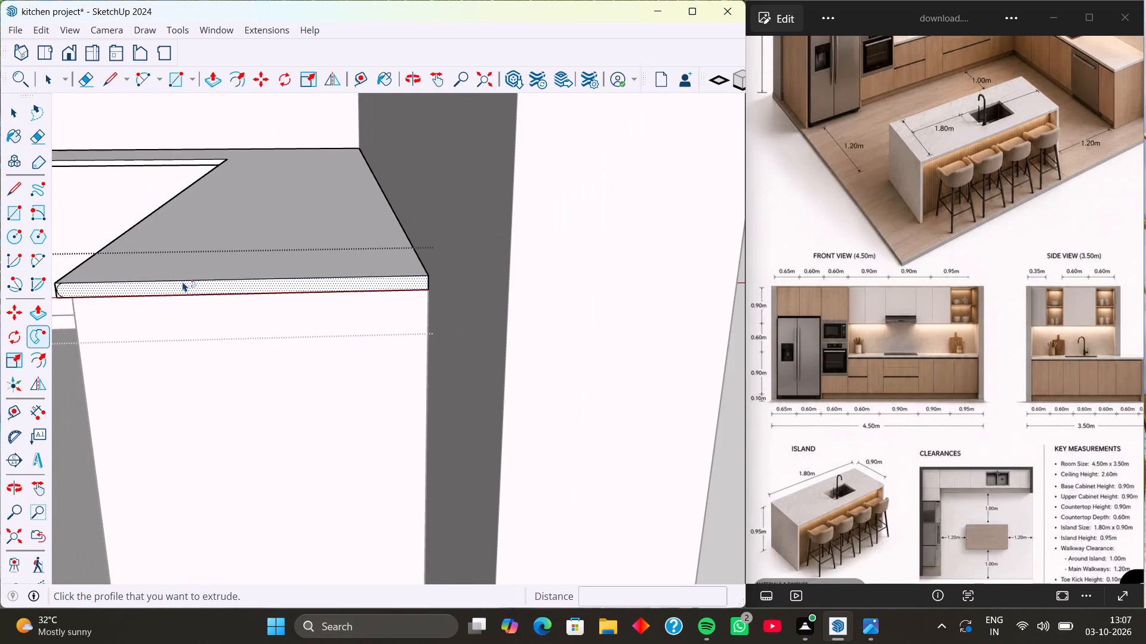
pyautogui.moveTo(160, 278); pyautogui.dragTo(338, 282, button='middle')
pyautogui.scroll(8, 223, 306)
pyautogui.scroll(-8, 275, 282)
pyautogui.scroll(7, 313, 280)
pyautogui.press('space')
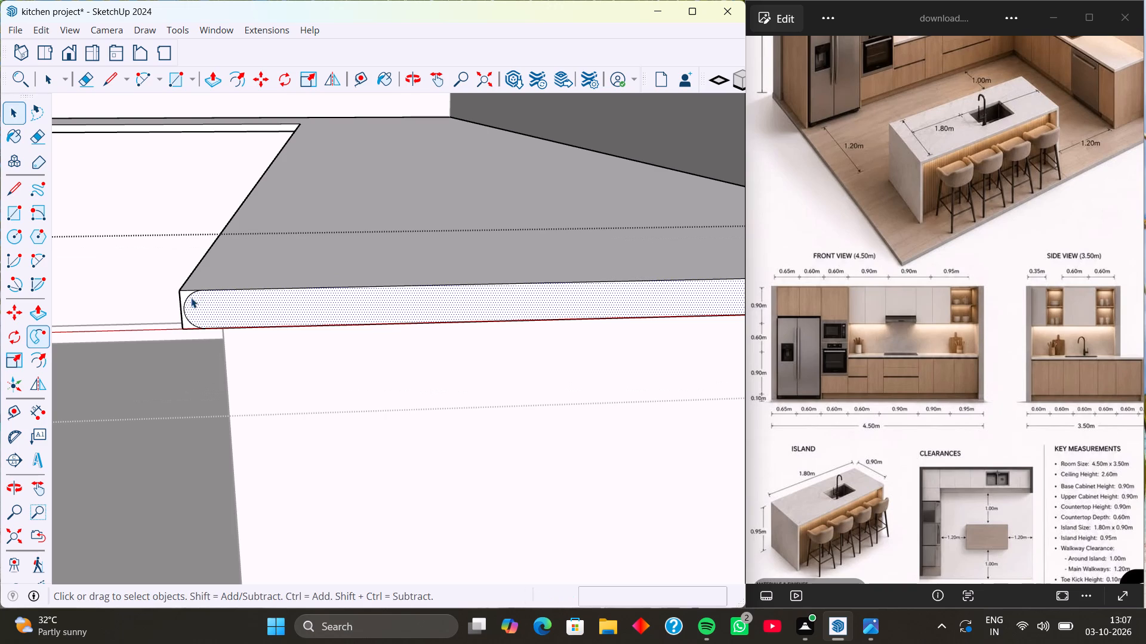
pyautogui.click(187, 295)
pyautogui.click(190, 292)
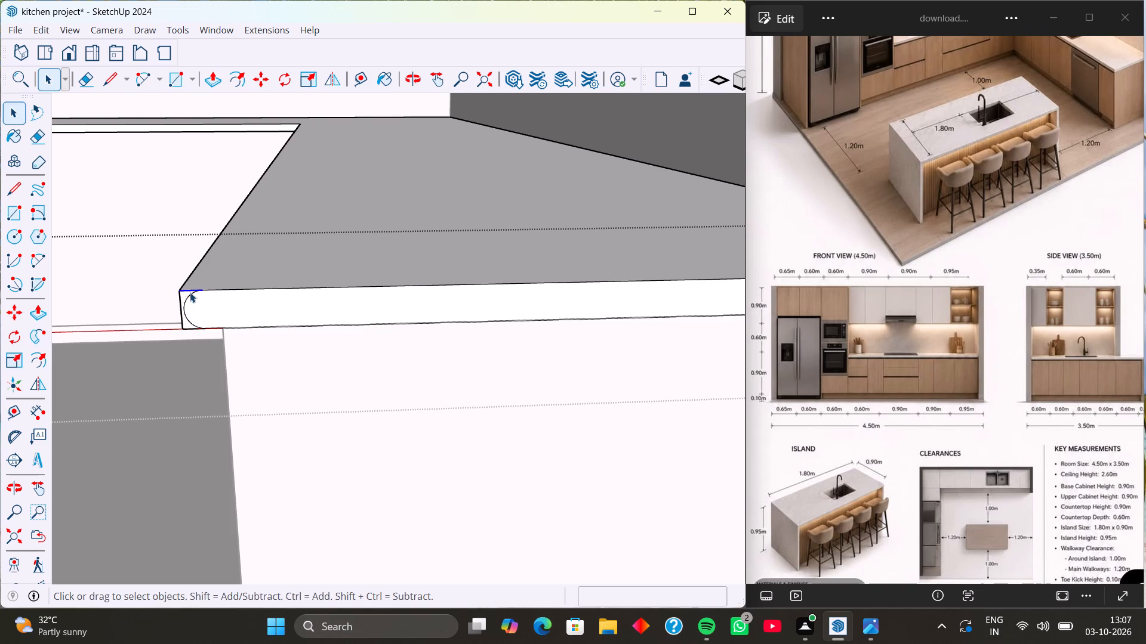
pyautogui.scroll(6, 189, 292)
pyautogui.click(190, 296)
pyautogui.scroll(1, 194, 295)
pyautogui.moveTo(194, 295); pyautogui.dragTo(215, 295, button='middle')
pyautogui.scroll(-3, 233, 305)
pyautogui.moveTo(218, 309); pyautogui.dragTo(294, 308, button='middle')
pyautogui.click(40, 331)
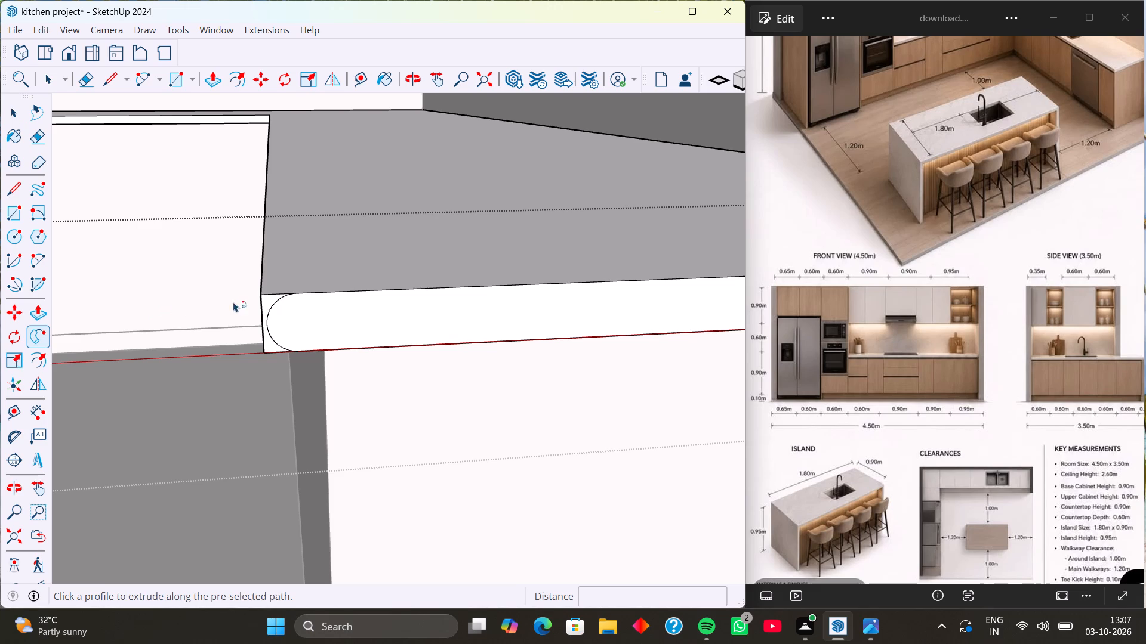
pyautogui.click(267, 298)
pyautogui.scroll(-5, 267, 255)
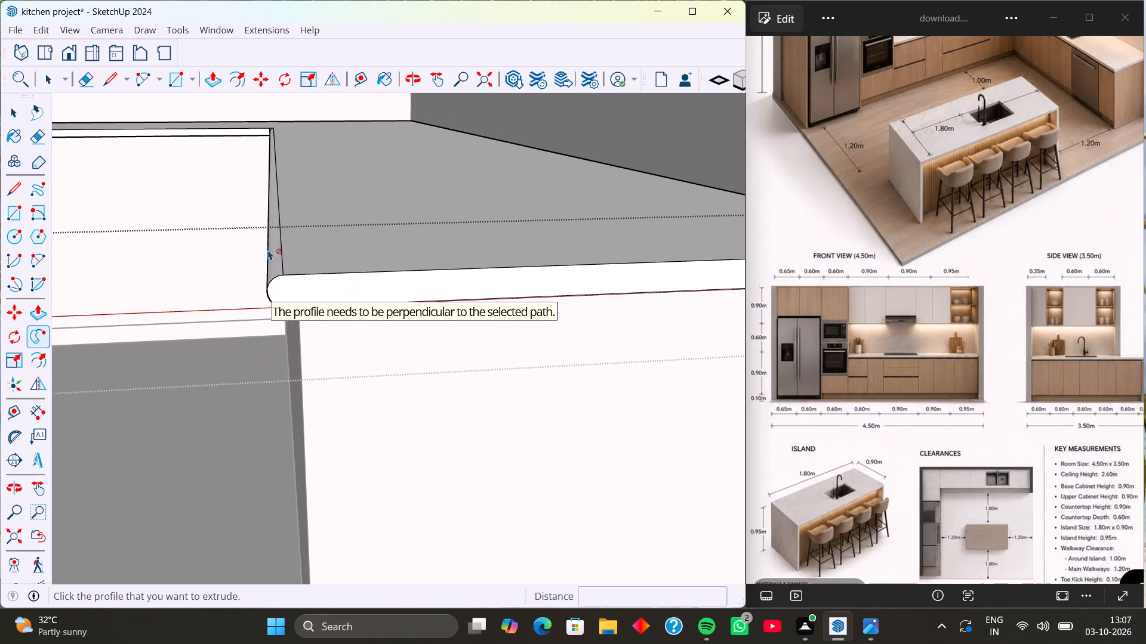
pyautogui.scroll(-5, 268, 249)
pyautogui.moveTo(259, 249); pyautogui.dragTo(440, 333, button='middle')
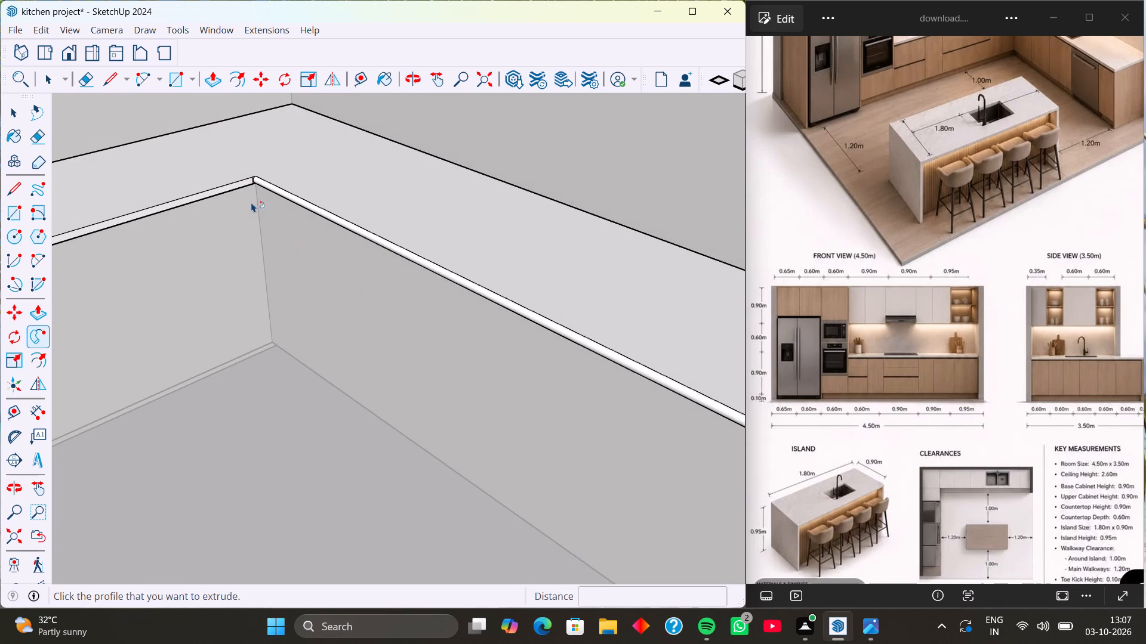
# Examine the inner corner where the rounded front edge meets the adjoining countertop run.
pyautogui.scroll(20, 247, 174)
pyautogui.scroll(7, 247, 174)
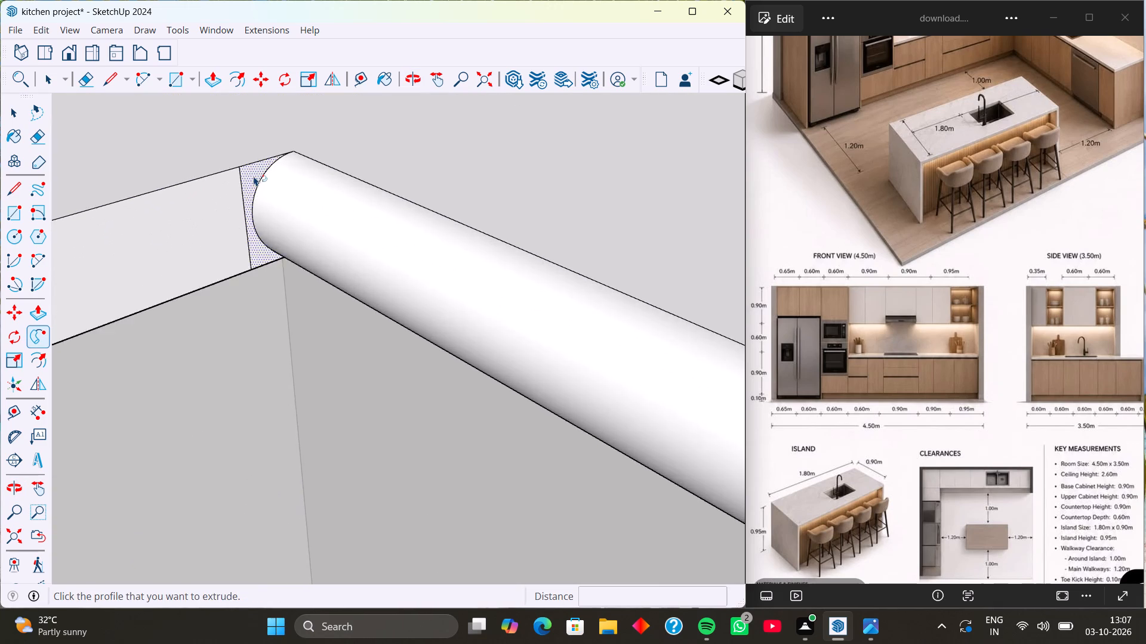
pyautogui.scroll(10, 254, 176)
pyautogui.moveTo(257, 218); pyautogui.dragTo(146, 203, button='middle')
pyautogui.scroll(1, 134, 198)
pyautogui.scroll(-7, 131, 196)
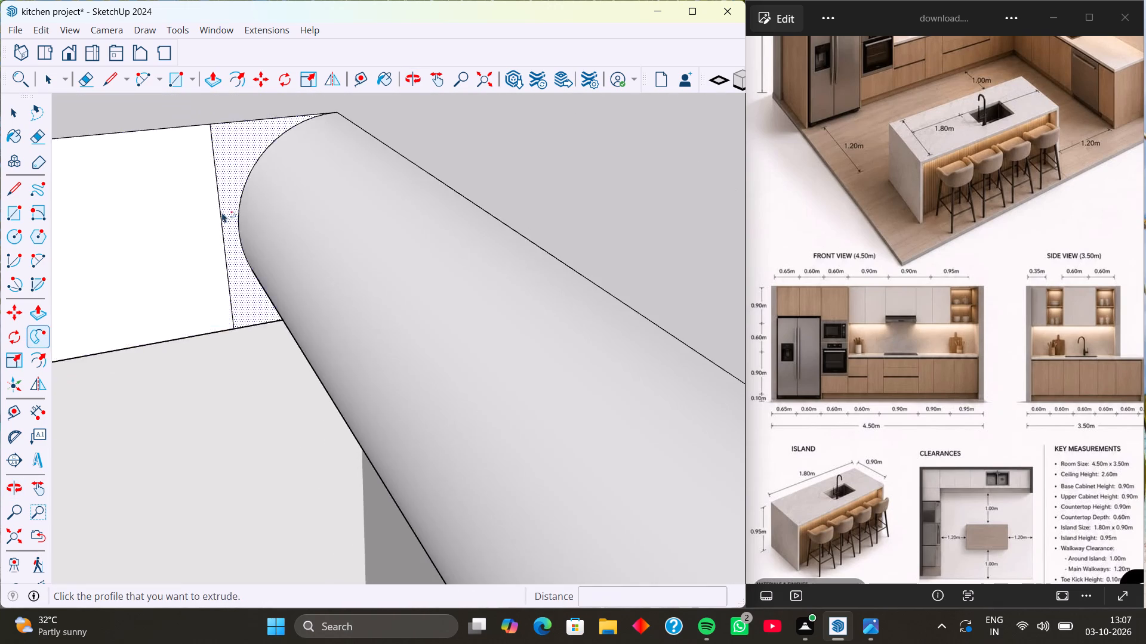
pyautogui.scroll(-20, 222, 212)
pyautogui.scroll(-16, 222, 212)
pyautogui.keyDown('shift'); pyautogui.moveTo(107, 290); pyautogui.dragTo(229, 271, button='middle'); pyautogui.keyUp('shift')
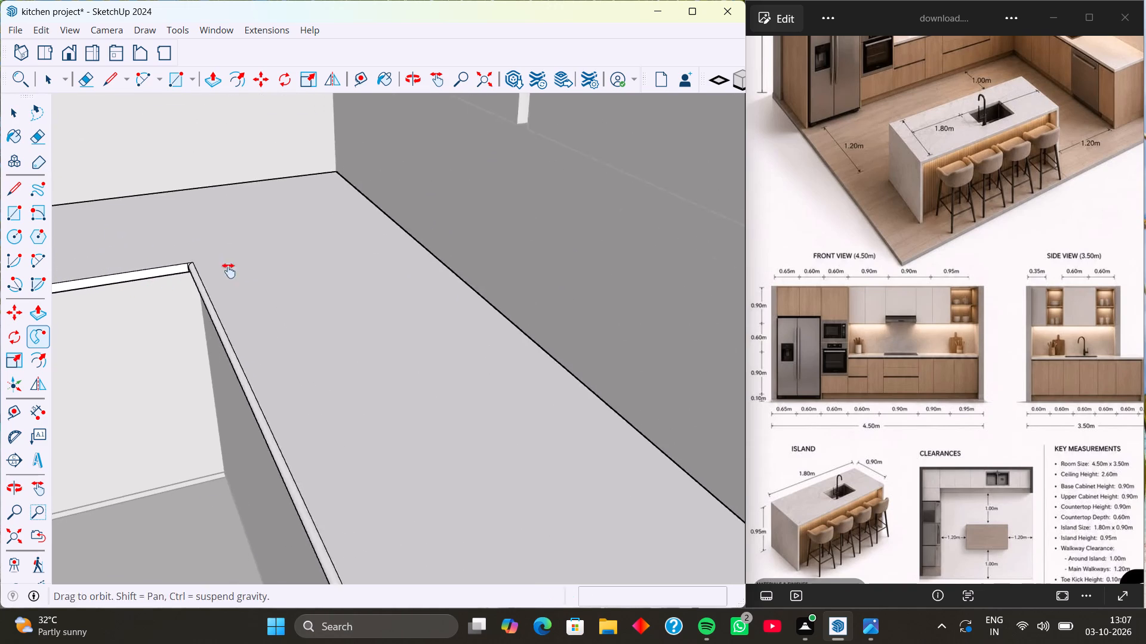
pyautogui.keyDown('shift'); pyautogui.moveTo(229, 271); pyautogui.dragTo(392, 230, button='middle'); pyautogui.keyUp('shift')
# Draw a half-circle arc with a 1/2" bulge at the front corner of the adjoining countertop run's end face, spanning the slab thickness.
pyautogui.keyDown('shift'); pyautogui.moveTo(168, 274); pyautogui.dragTo(457, 246, button='middle'); pyautogui.keyUp('shift')
pyautogui.moveTo(184, 306); pyautogui.dragTo(464, 237, button='middle')
pyautogui.keyDown('shift'); pyautogui.moveTo(184, 285); pyautogui.dragTo(261, 289, button='middle'); pyautogui.keyUp('shift')
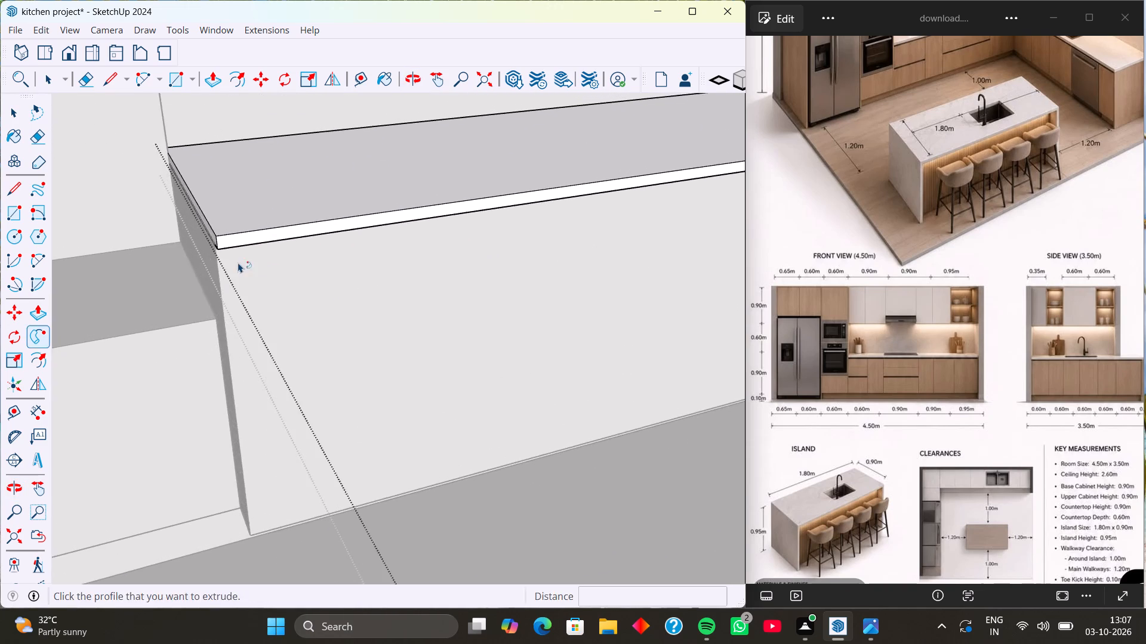
pyautogui.moveTo(238, 262); pyautogui.dragTo(406, 271, button='middle')
pyautogui.scroll(5, 344, 304)
pyautogui.moveTo(350, 279); pyautogui.dragTo(455, 283, button='middle')
pyautogui.scroll(4, 504, 266)
pyautogui.keyDown('shift'); pyautogui.moveTo(559, 256); pyautogui.dragTo(396, 266, button='middle'); pyautogui.keyUp('shift')
pyautogui.moveTo(389, 294); pyautogui.dragTo(509, 281, button='middle')
pyautogui.scroll(6, 365, 277)
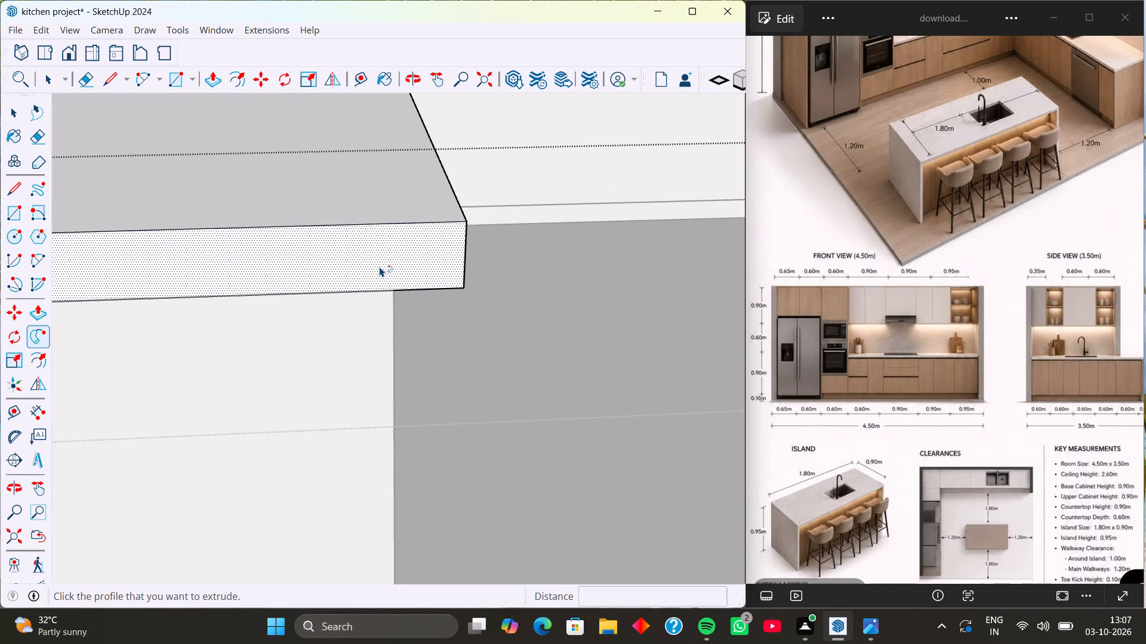
pyautogui.press('a')
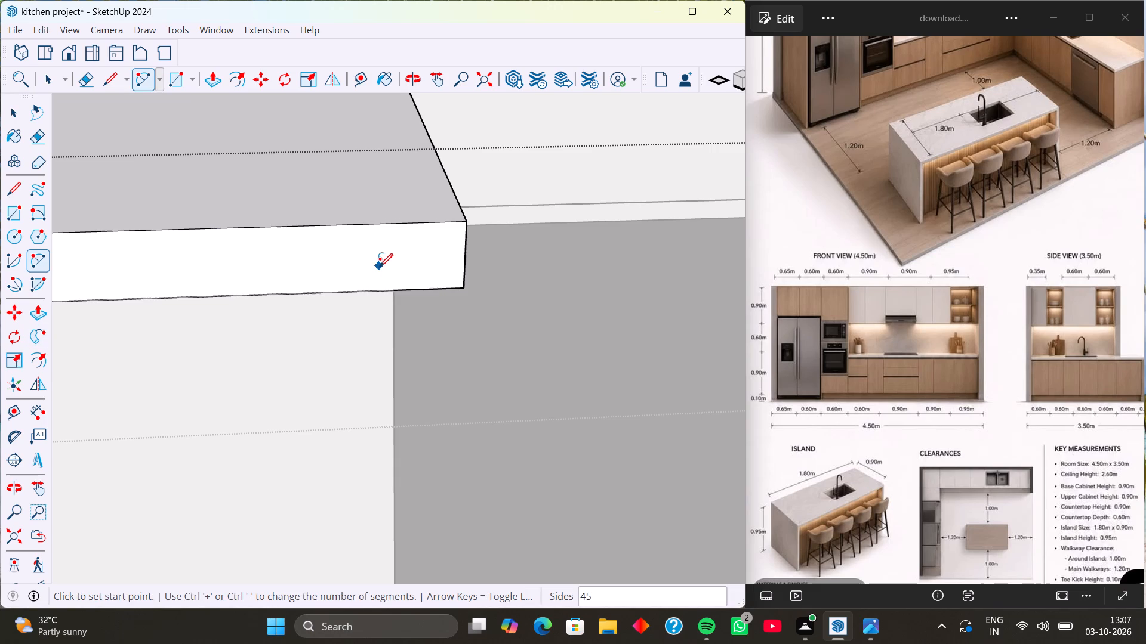
pyautogui.scroll(4, 935, 265)
pyautogui.scroll(-9, 928, 245)
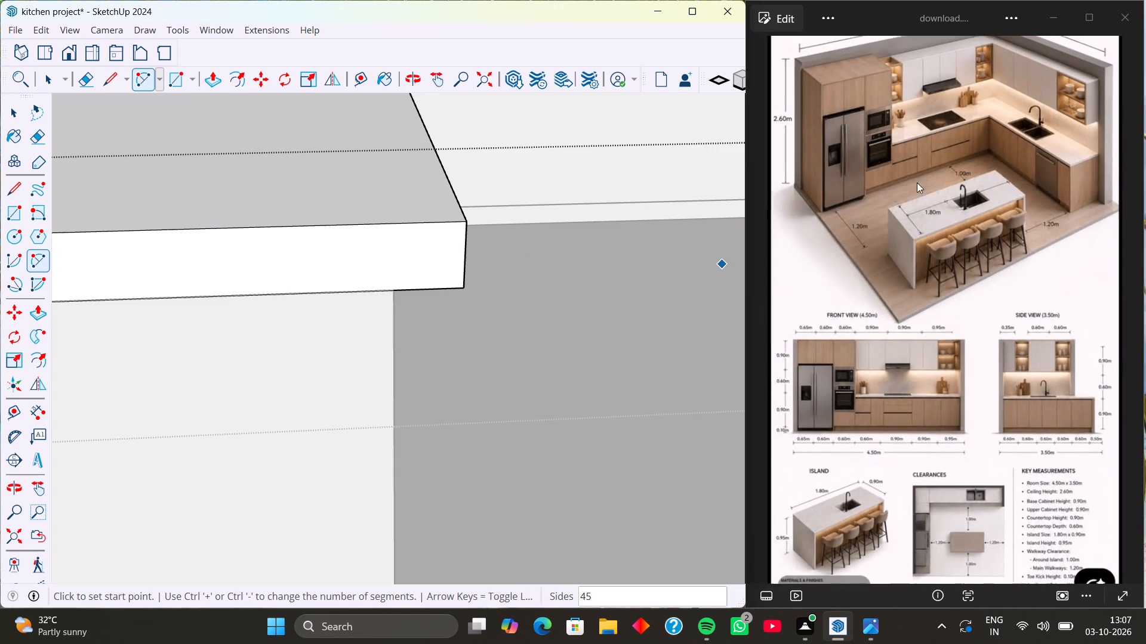
pyautogui.moveTo(917, 169); pyautogui.dragTo(892, 225, button='middle')
pyautogui.scroll(6, 931, 160)
pyautogui.scroll(-1, 928, 140)
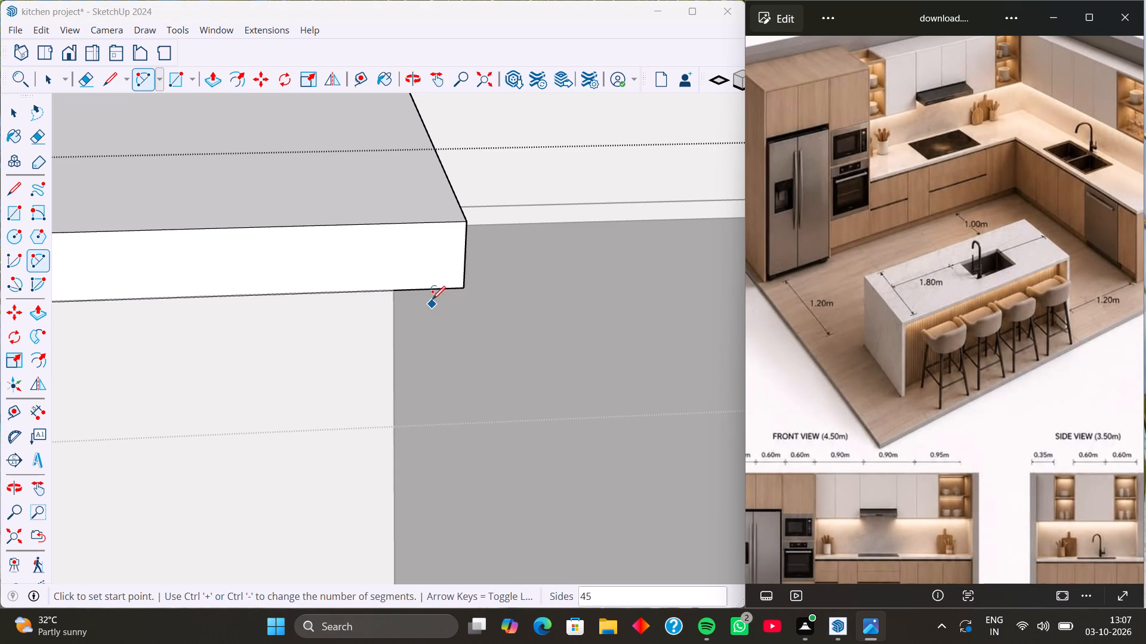
pyautogui.click(420, 289)
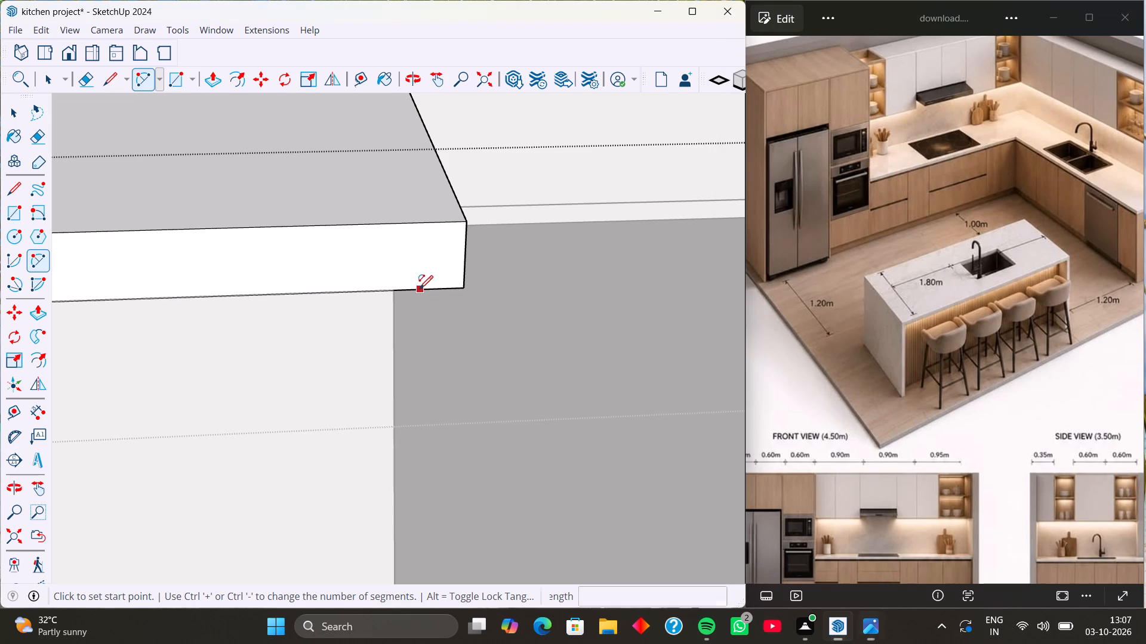
pyautogui.click(418, 226)
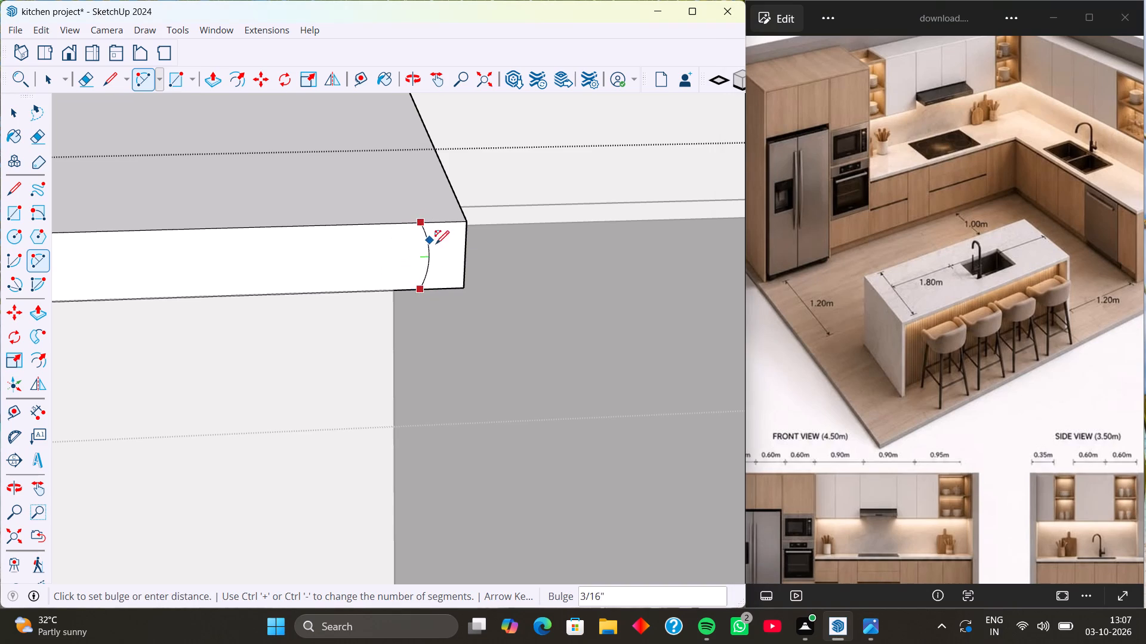
pyautogui.click(456, 254)
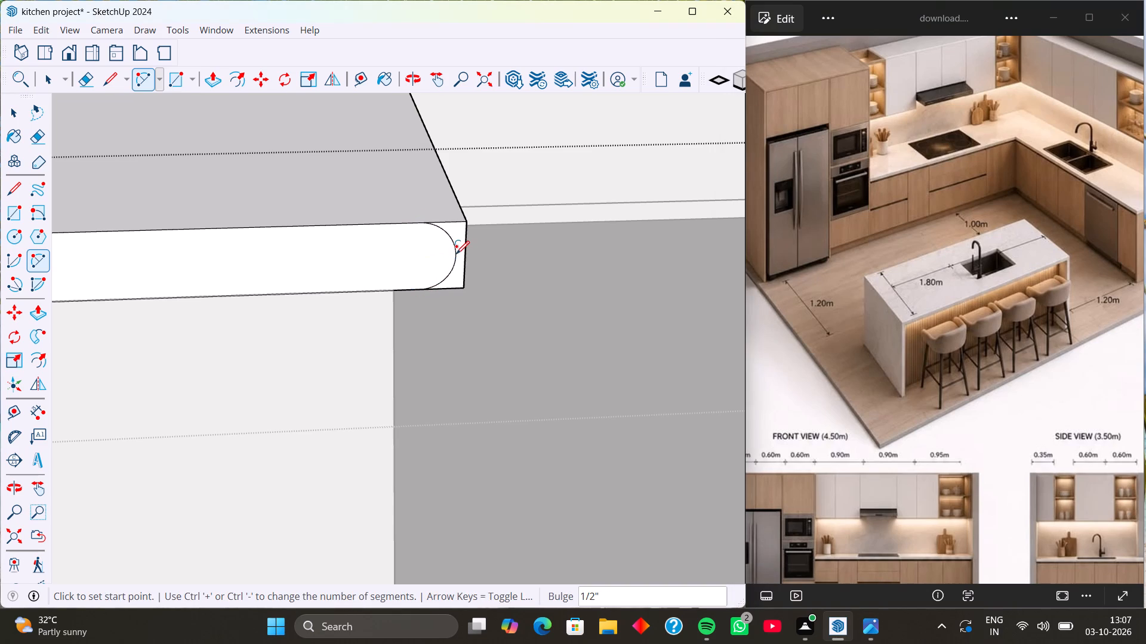
# Round this countertop run's front edge using Follow Me on the corner profile outside the new arc.
pyautogui.press('space')
pyautogui.click(450, 271)
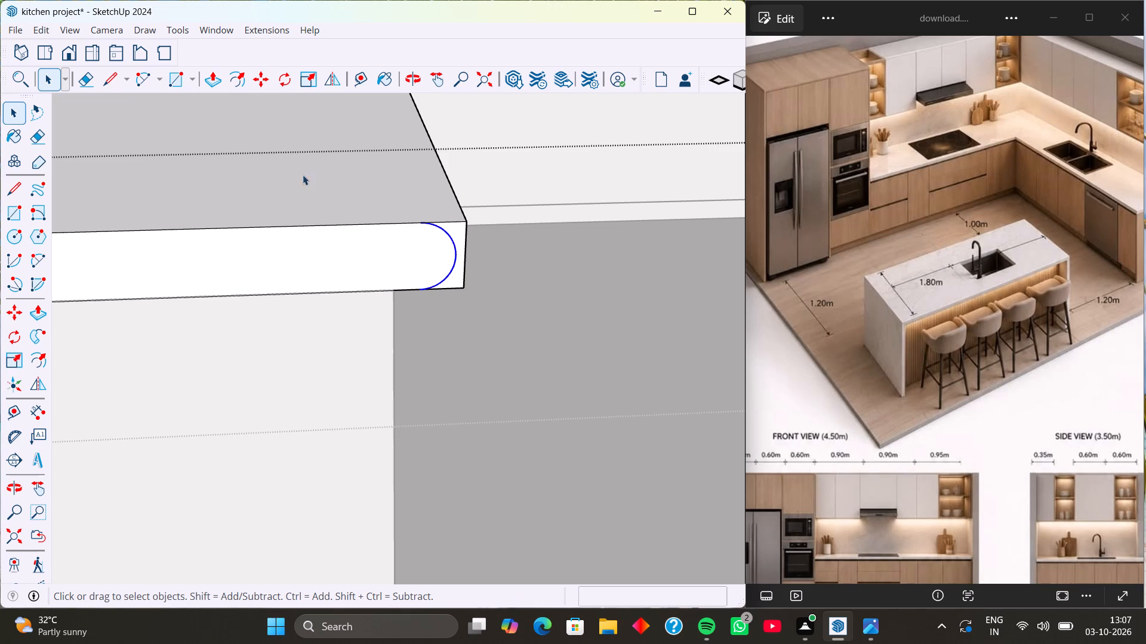
pyautogui.click(37, 334)
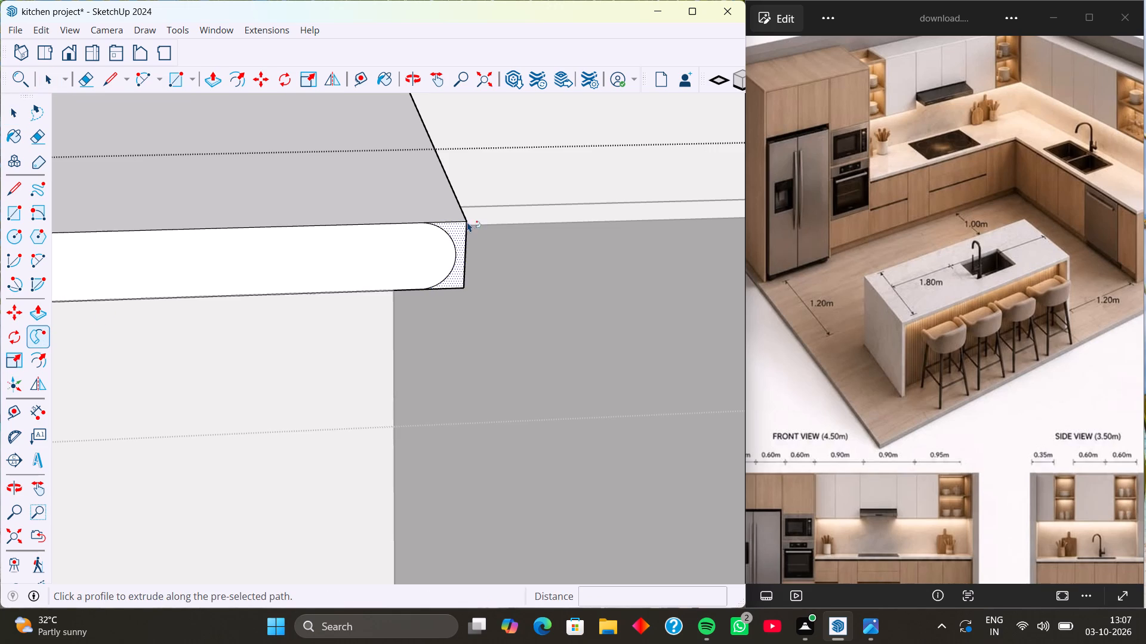
pyautogui.click(455, 230)
pyautogui.scroll(-9, 383, 256)
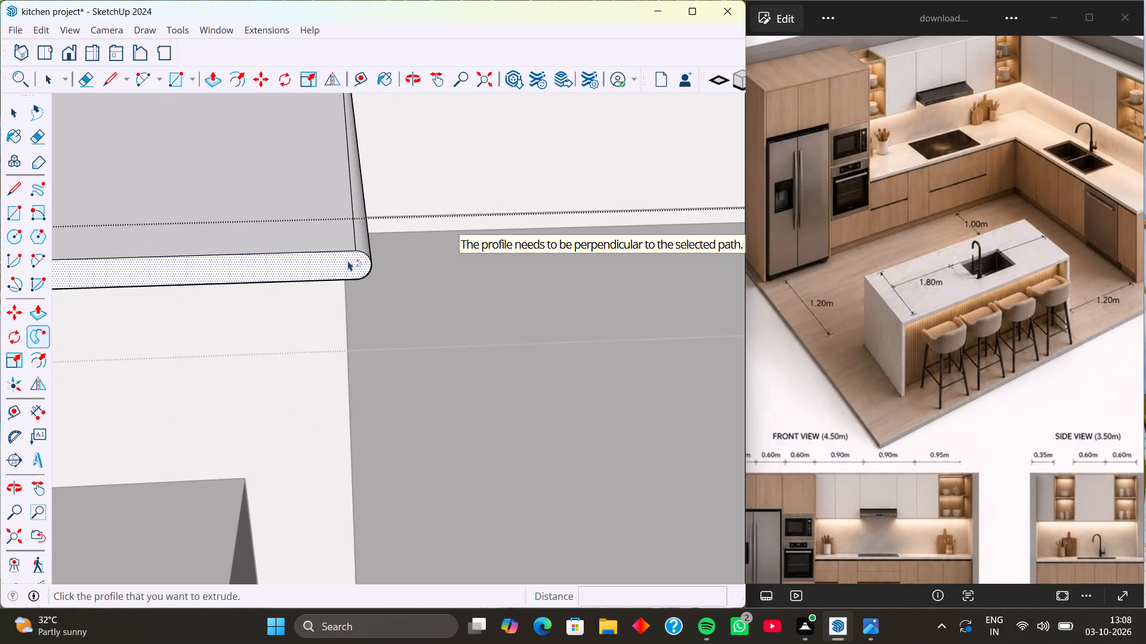
pyautogui.scroll(-2, 348, 261)
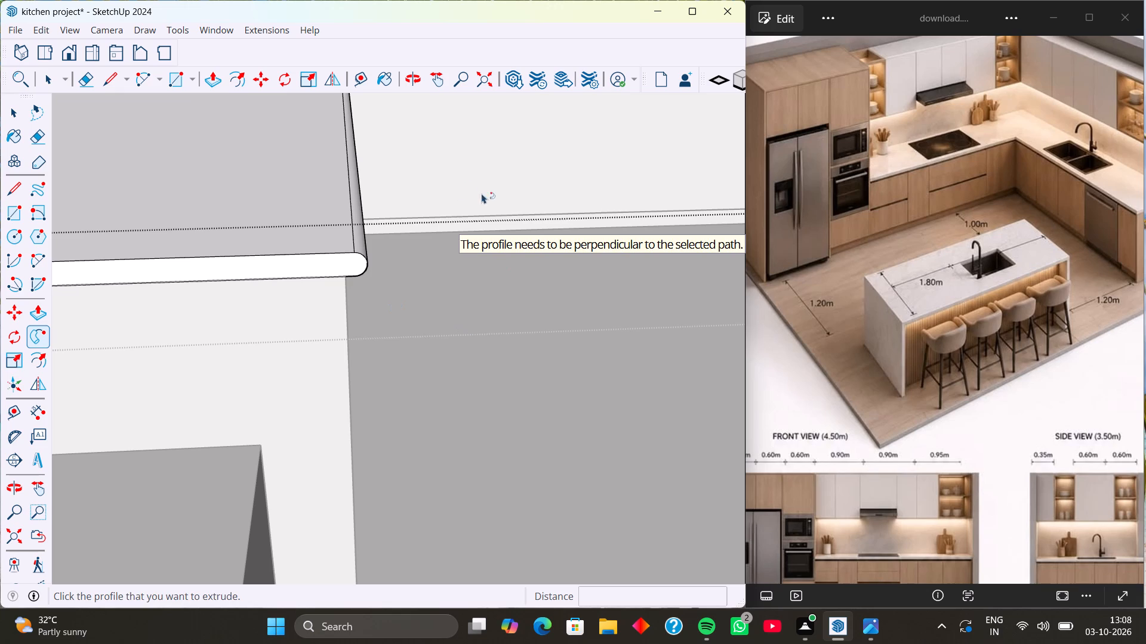
# Switch to the reference image in Photos and examine the cooktop run, refrigerator unit and island in the perspective view.
pyautogui.moveTo(575, 155); pyautogui.dragTo(744, 149, button='right')
pyautogui.scroll(2, 958, 102)
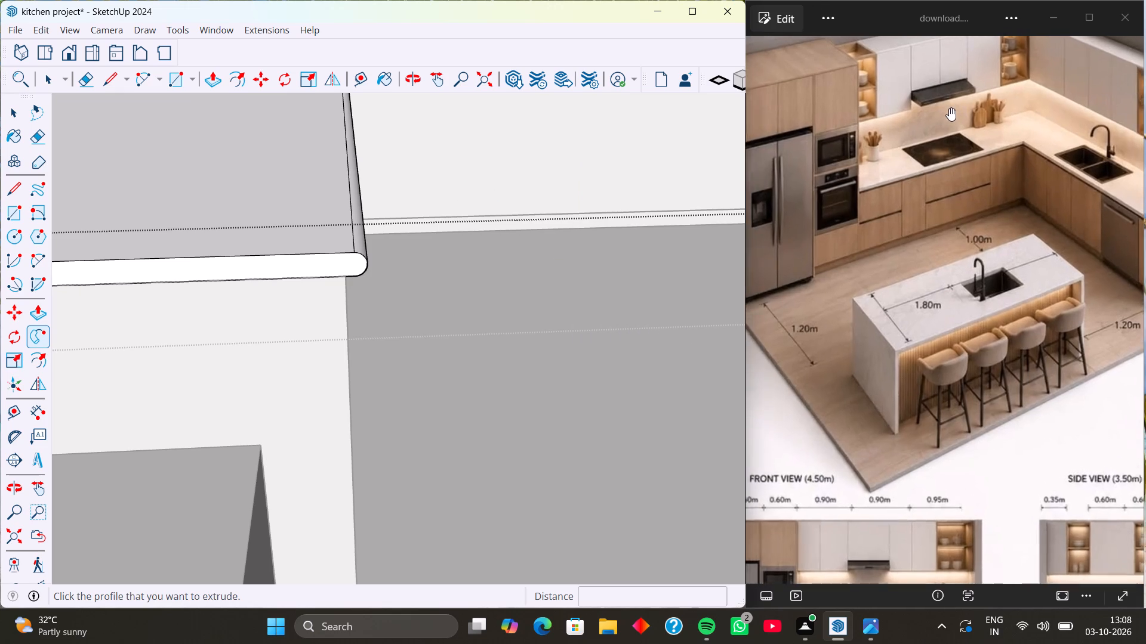
pyautogui.scroll(-6, 941, 123)
pyautogui.moveTo(968, 40); pyautogui.dragTo(985, 15, button='right')
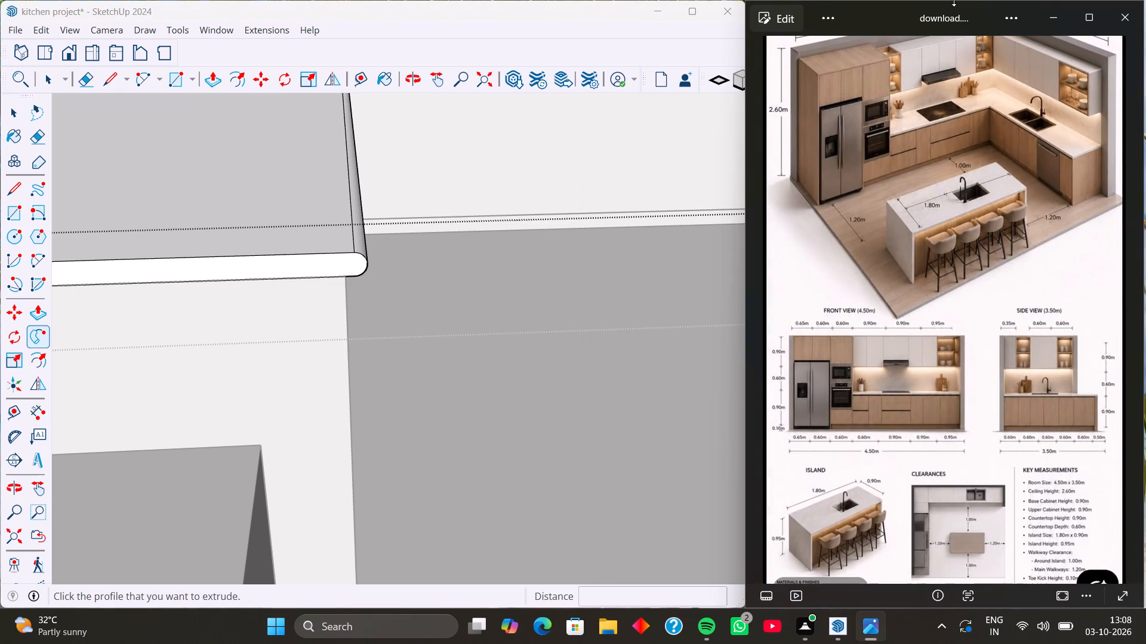
pyautogui.scroll(-2, 878, 389)
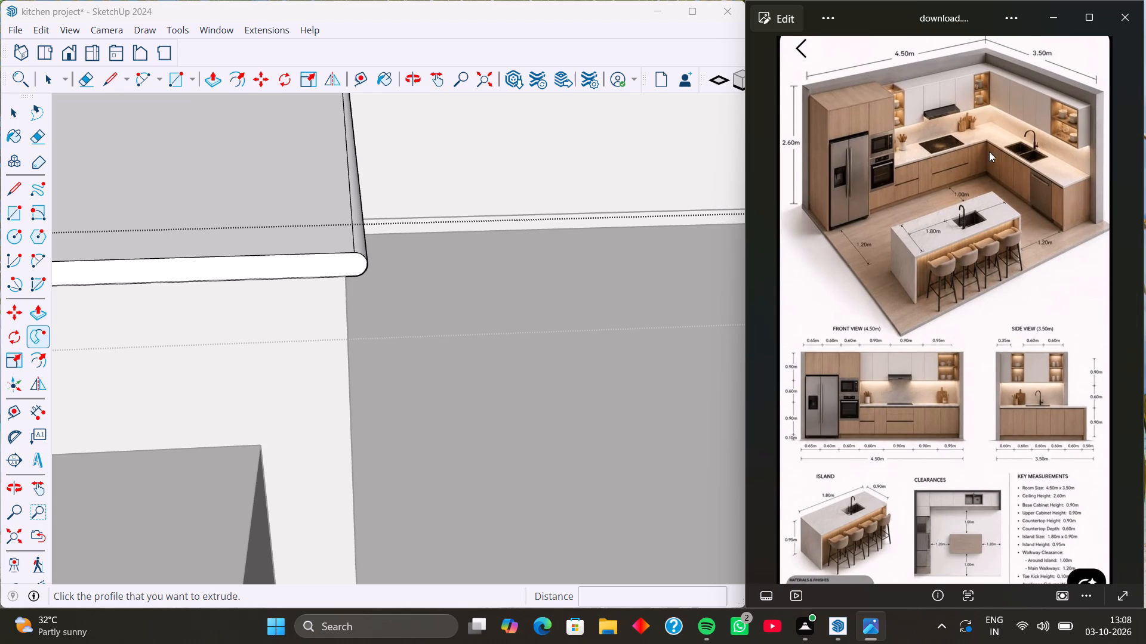
pyautogui.scroll(9, 931, 103)
pyautogui.scroll(-3, 969, 160)
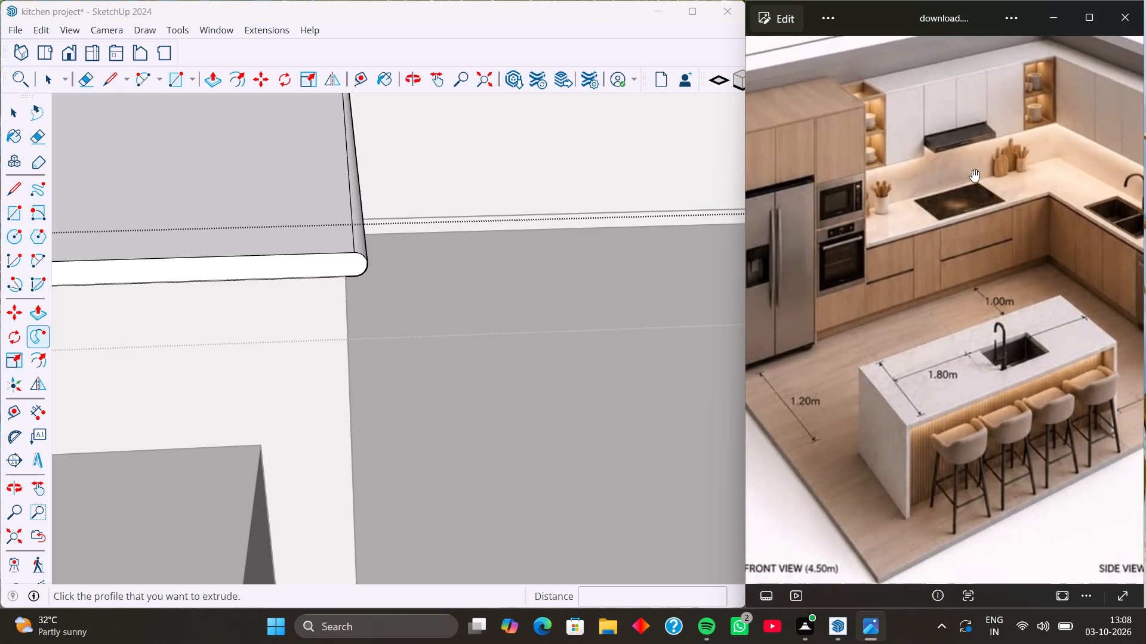
pyautogui.moveTo(849, 200); pyautogui.dragTo(949, 236, button='middle')
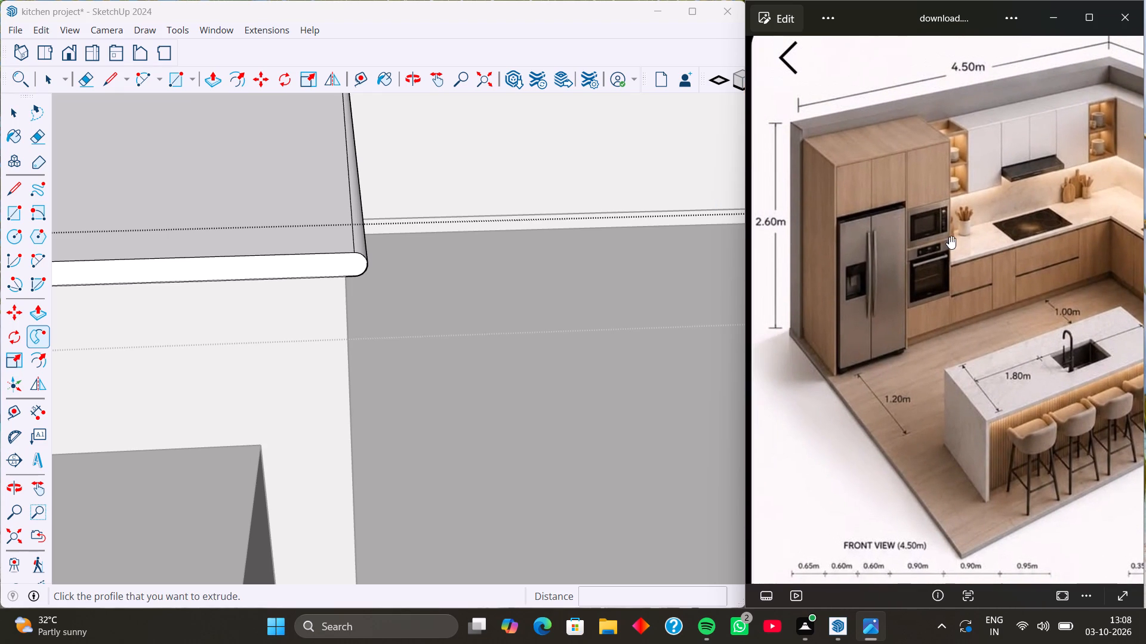
pyautogui.scroll(10, 753, 215)
pyautogui.scroll(-4, 930, 220)
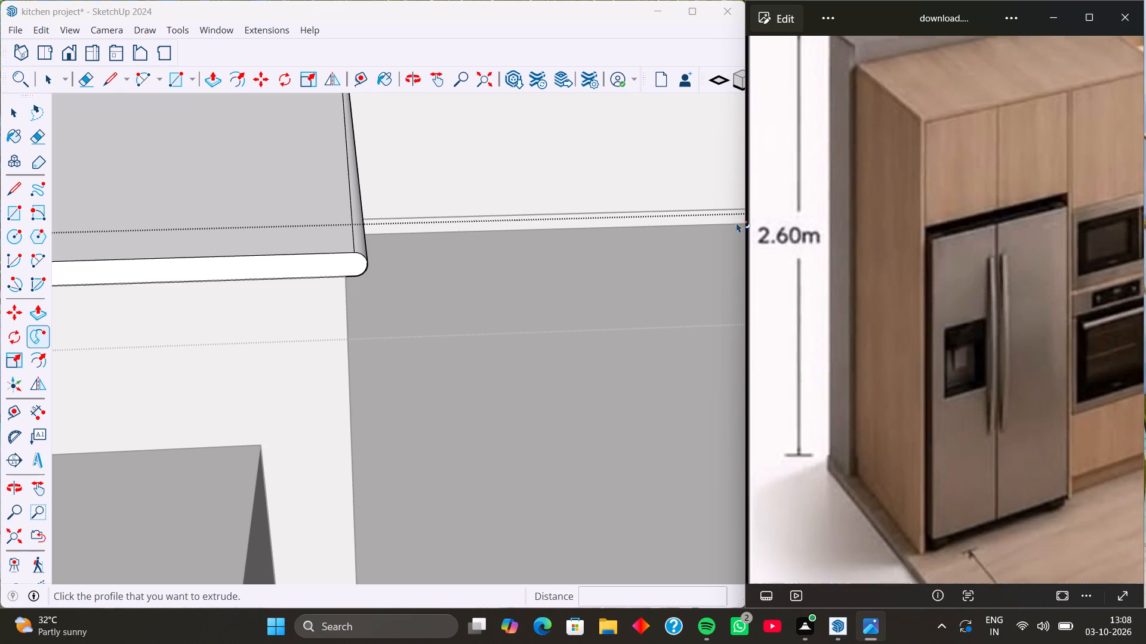
pyautogui.scroll(-1, 729, 222)
pyautogui.scroll(-3, 825, 210)
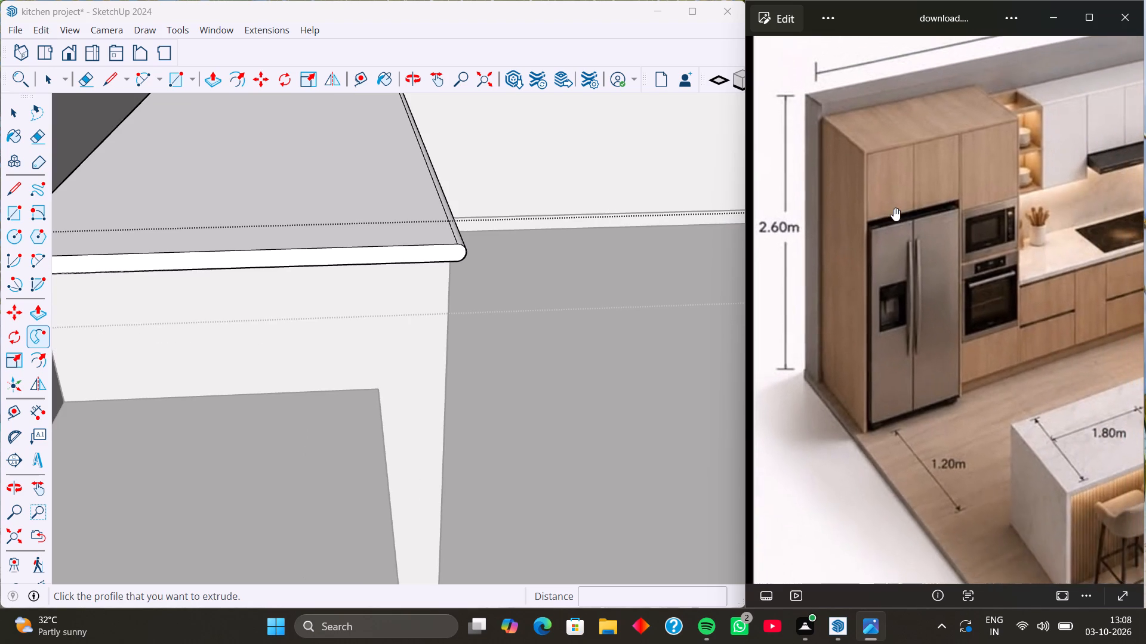
pyautogui.scroll(-3, 894, 208)
pyautogui.moveTo(890, 211); pyautogui.dragTo(671, 281, button='middle')
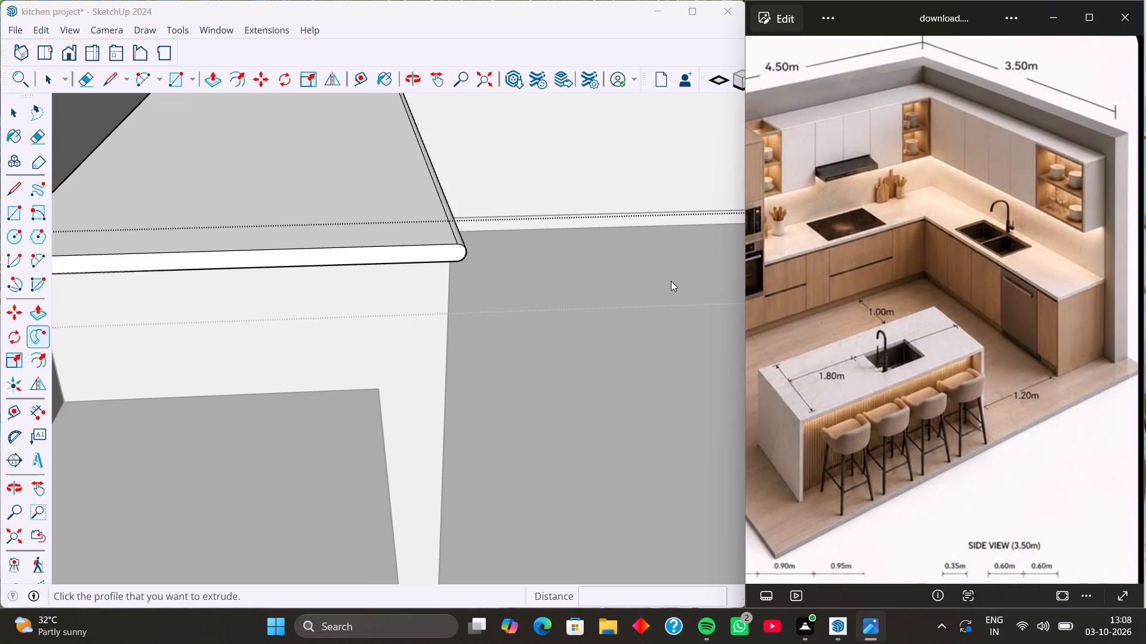
pyautogui.scroll(3, 888, 304)
pyautogui.scroll(5, 787, 404)
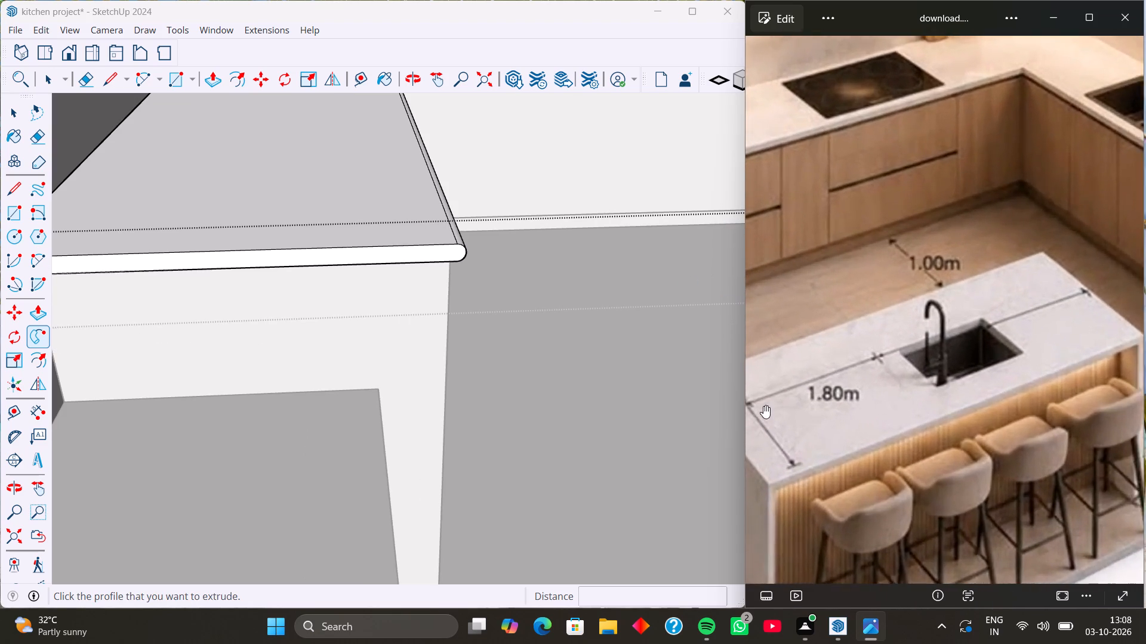
pyautogui.moveTo(802, 377); pyautogui.dragTo(896, 340, button='middle')
pyautogui.scroll(1, 807, 374)
pyautogui.scroll(-1, 896, 340)
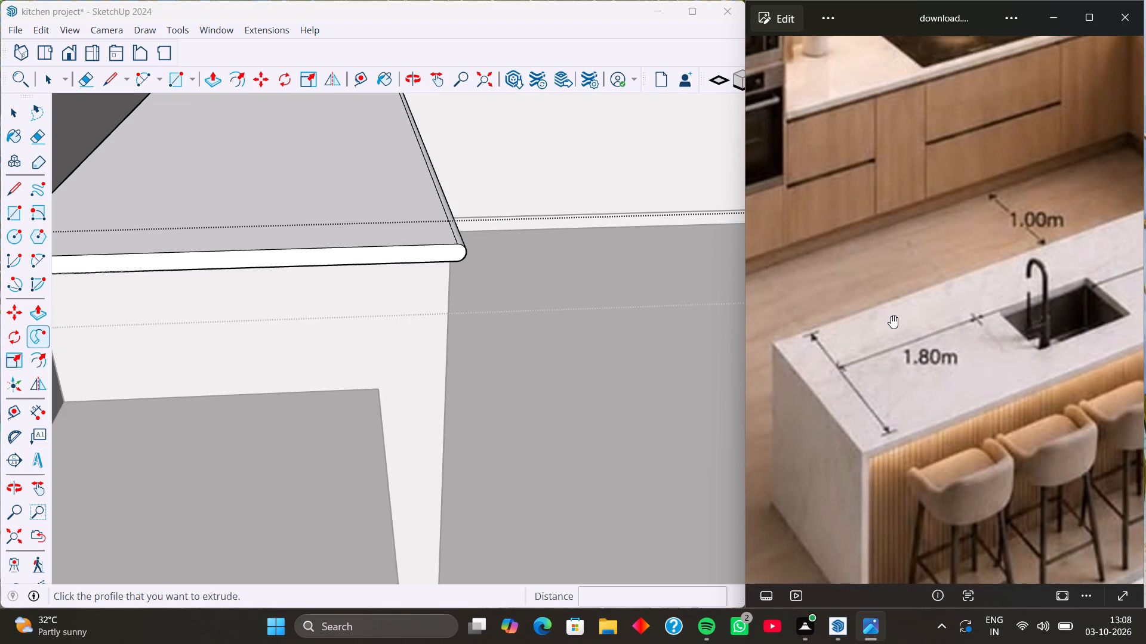
pyautogui.scroll(-5, 891, 315)
pyautogui.scroll(-9, 865, 215)
pyautogui.moveTo(895, 202); pyautogui.dragTo(897, 242, button='middle')
pyautogui.scroll(-1, 895, 202)
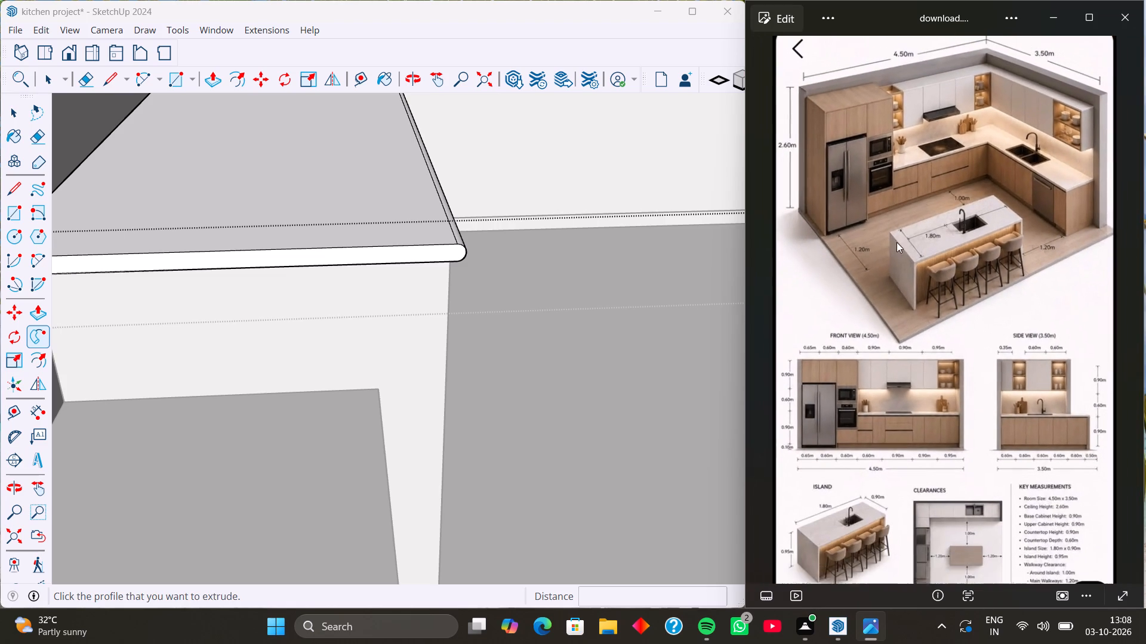
# Examine the tall refrigerator and oven units, their side panel and base, and the upper cabinets around the hood in the reference image.
pyautogui.moveTo(897, 242); pyautogui.dragTo(912, 292, button='middle')
pyautogui.scroll(12, 861, 139)
pyautogui.moveTo(843, 156); pyautogui.dragTo(888, 182, button='middle')
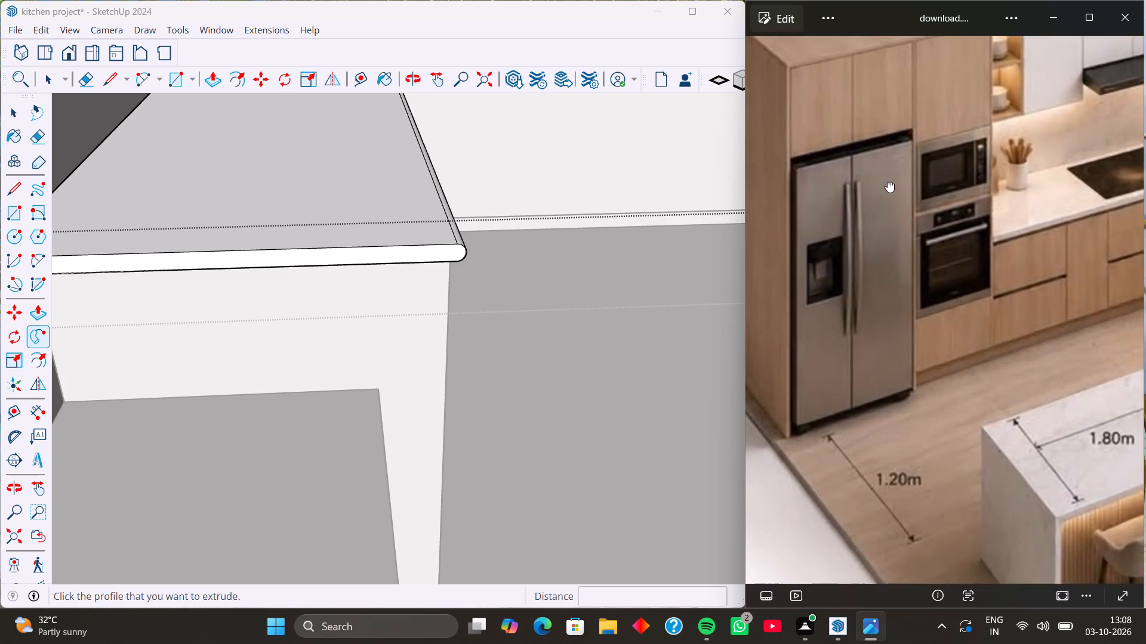
pyautogui.moveTo(888, 182); pyautogui.dragTo(891, 261, button='middle')
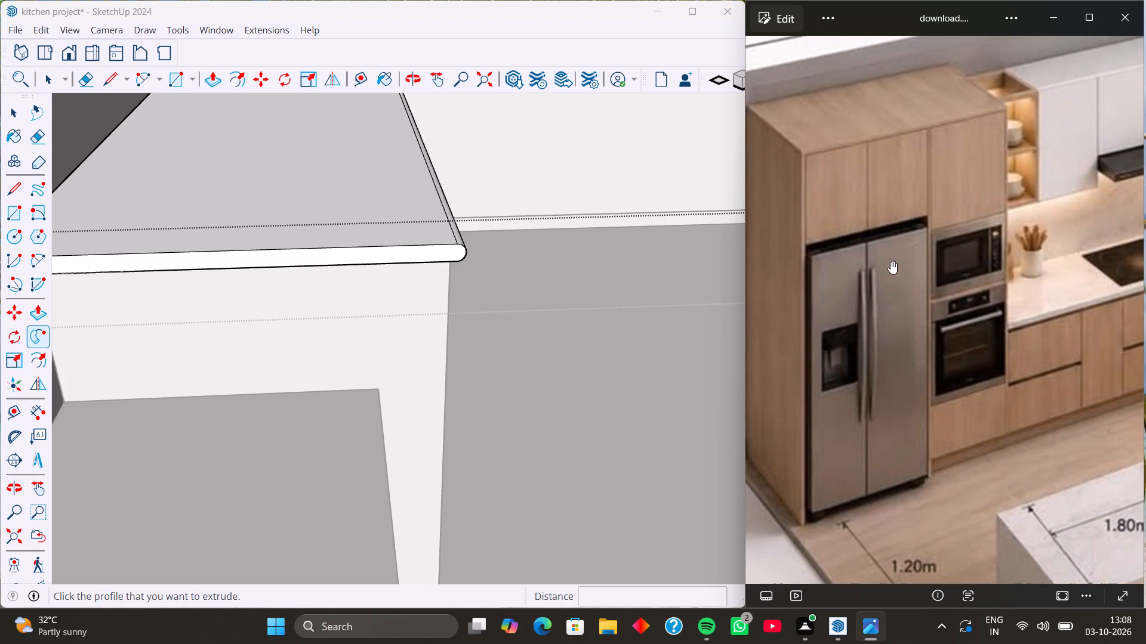
pyautogui.scroll(-1, 827, 355)
pyautogui.moveTo(829, 352); pyautogui.dragTo(901, 307, button='middle')
pyautogui.scroll(-2, 893, 327)
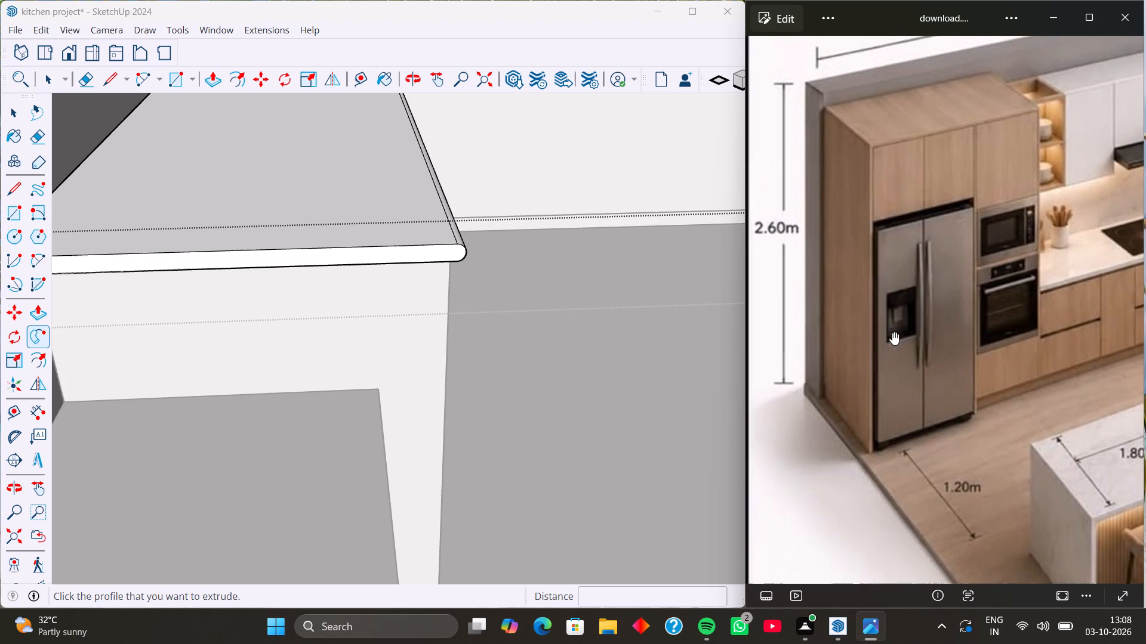
pyautogui.scroll(-1, 948, 476)
pyautogui.scroll(10, 947, 472)
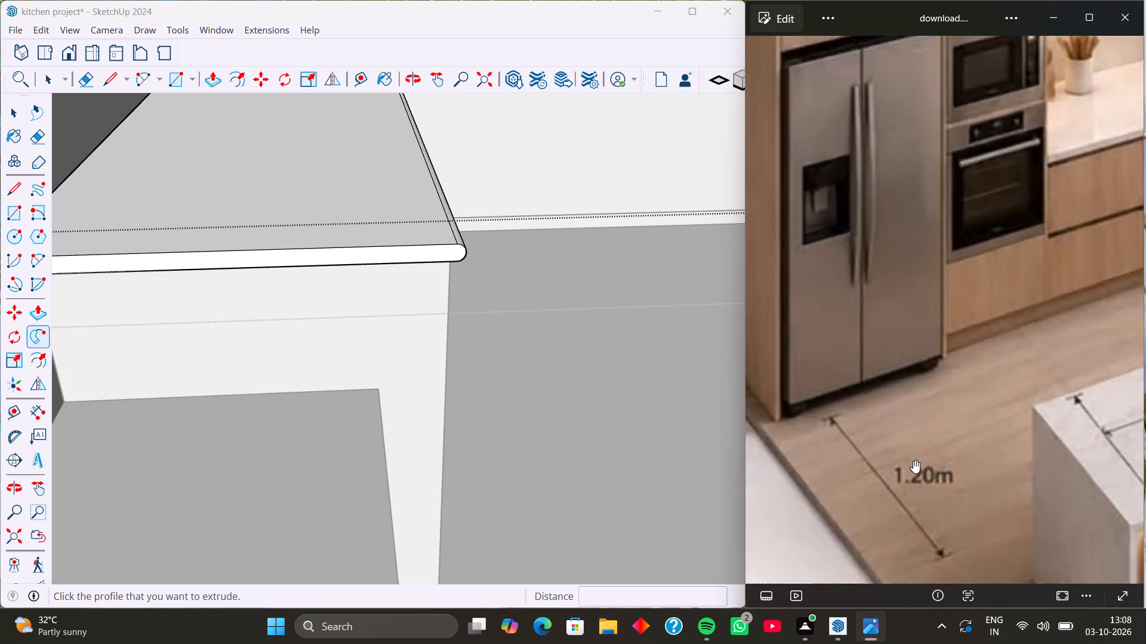
pyautogui.scroll(2, 913, 460)
pyautogui.scroll(-4, 986, 439)
pyautogui.scroll(-5, 1056, 402)
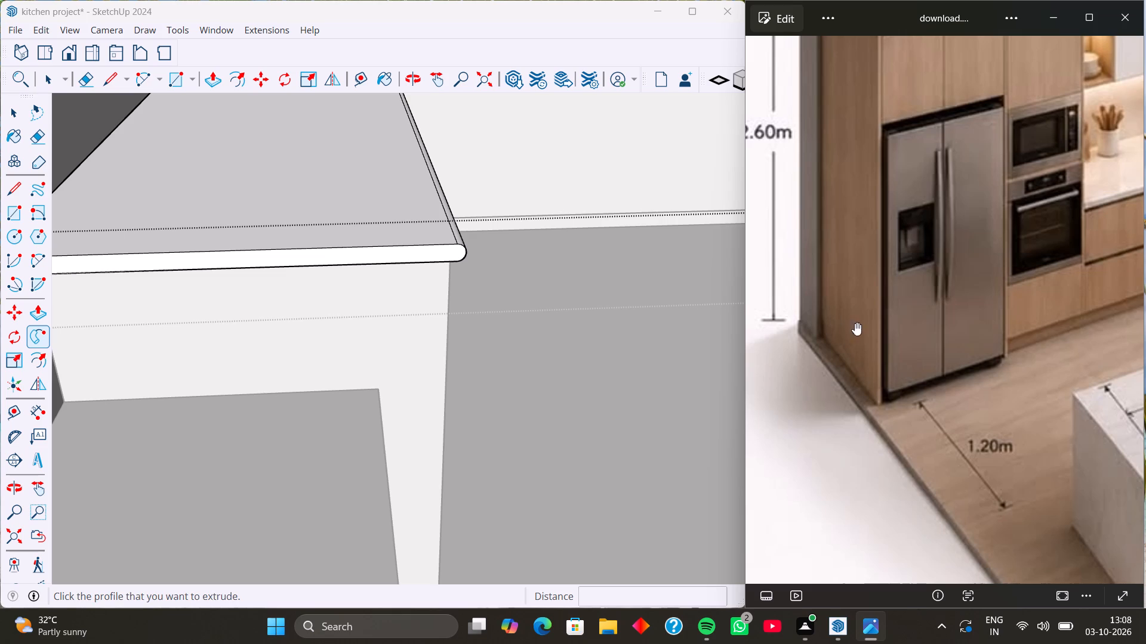
pyautogui.scroll(10, 781, 267)
pyautogui.scroll(-2, 824, 316)
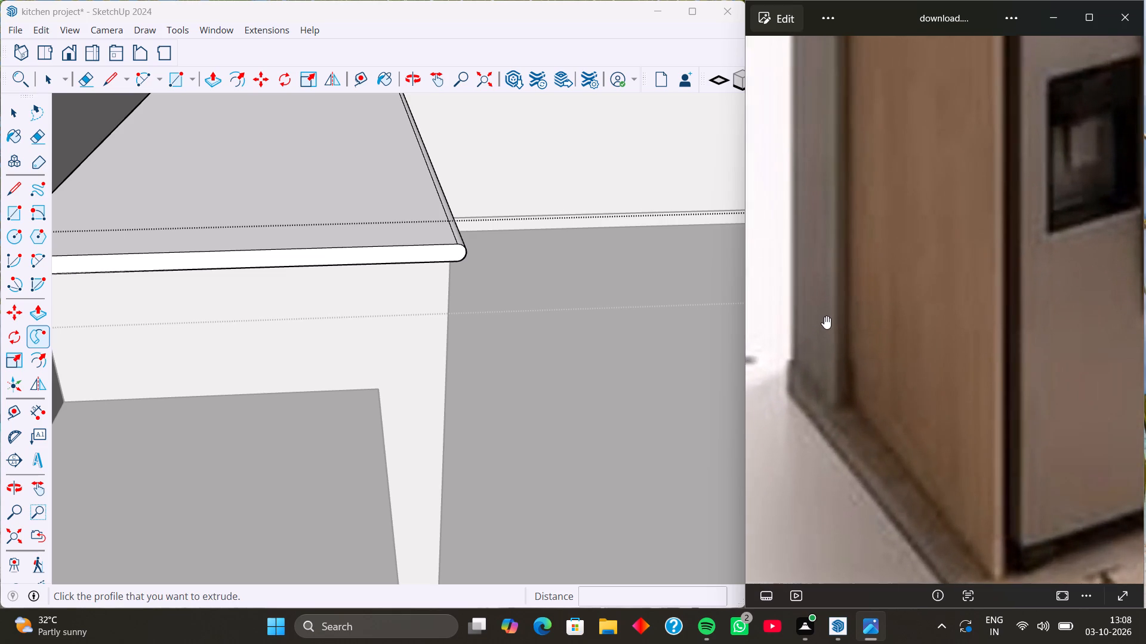
pyautogui.scroll(-14, 824, 316)
pyautogui.scroll(-1, 876, 281)
pyautogui.moveTo(860, 302); pyautogui.dragTo(813, 312, button='middle')
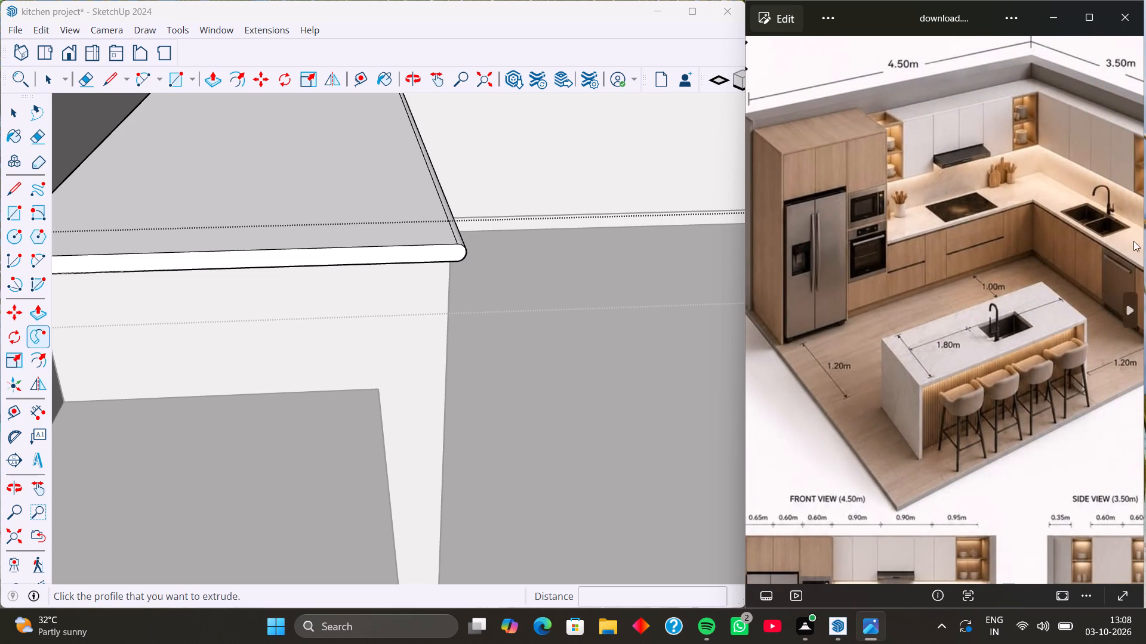
pyautogui.scroll(5, 972, 165)
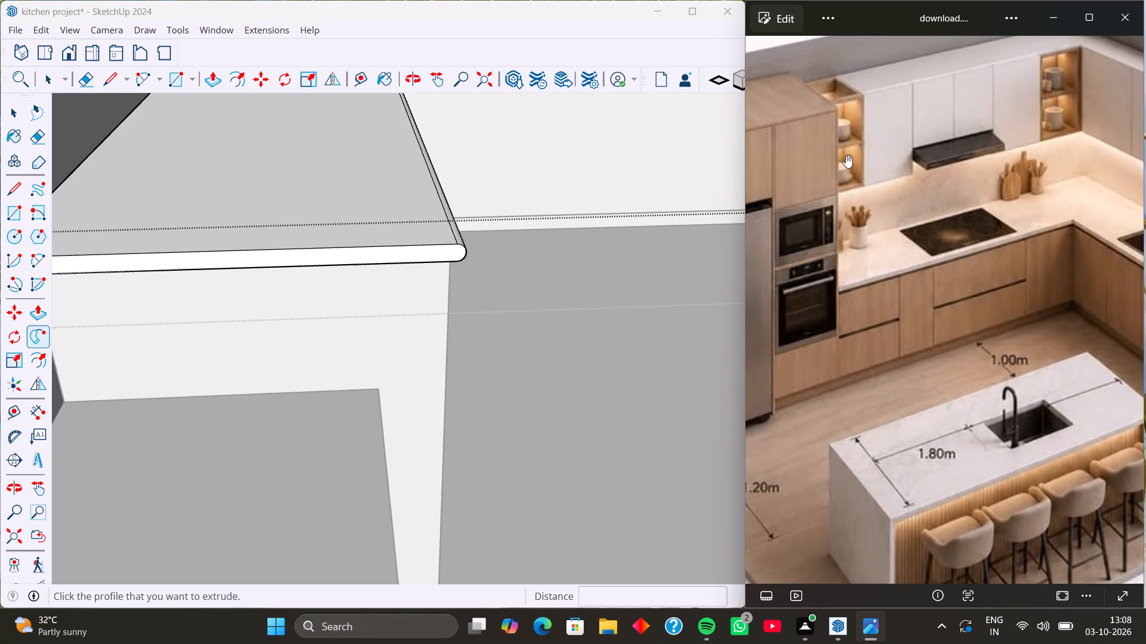
pyautogui.moveTo(936, 225); pyautogui.dragTo(960, 288, button='middle')
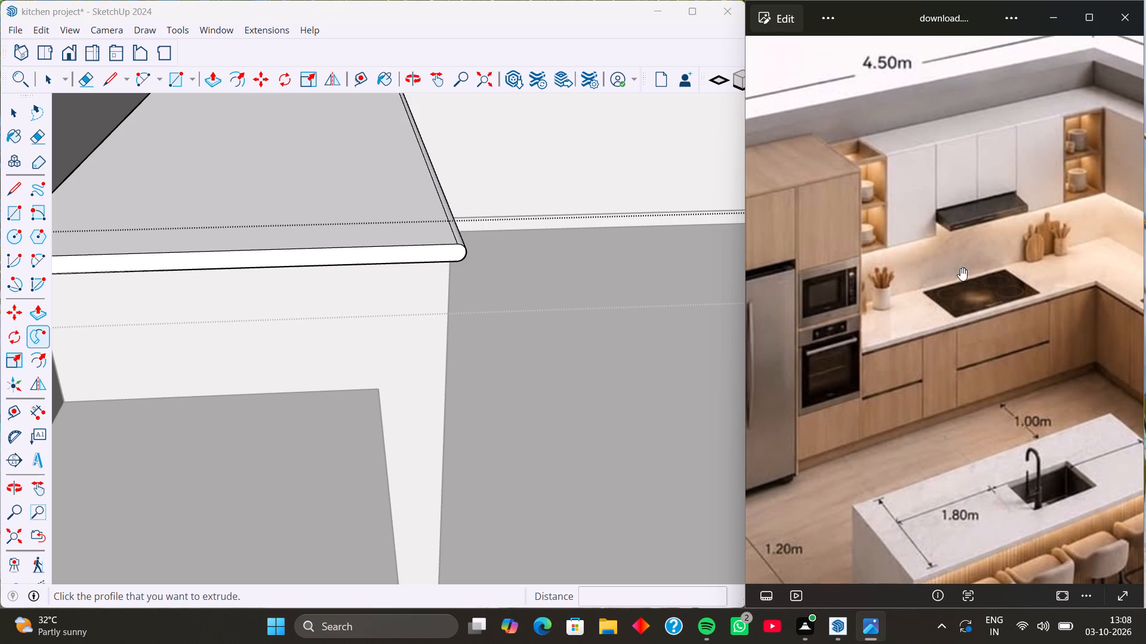
pyautogui.scroll(5, 860, 145)
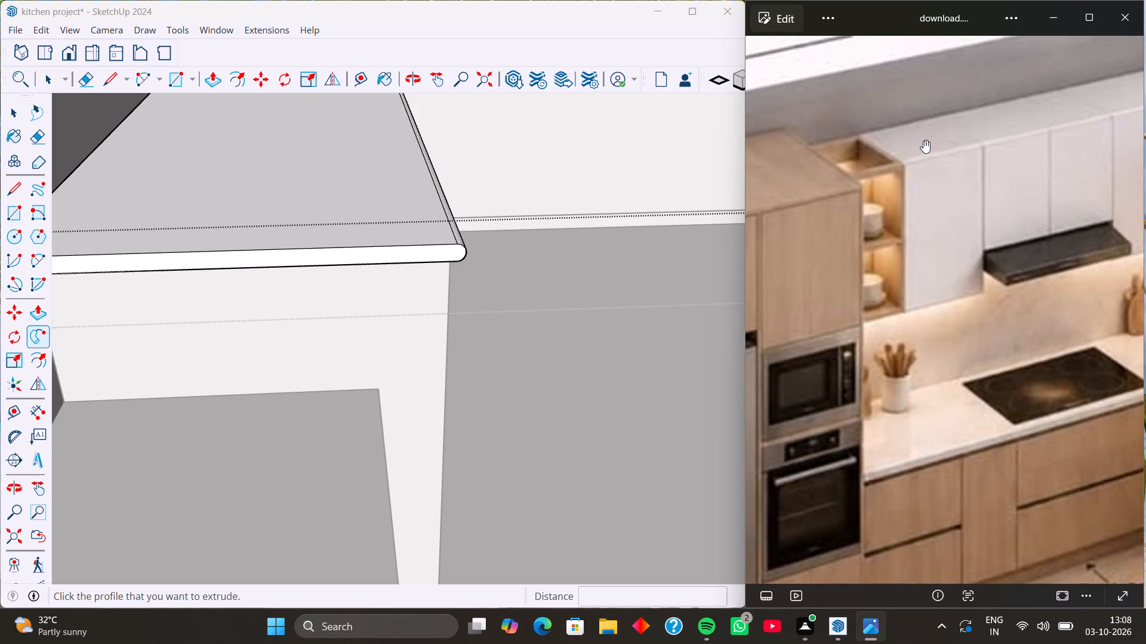
pyautogui.scroll(-9, 923, 140)
pyautogui.scroll(-3, 806, 147)
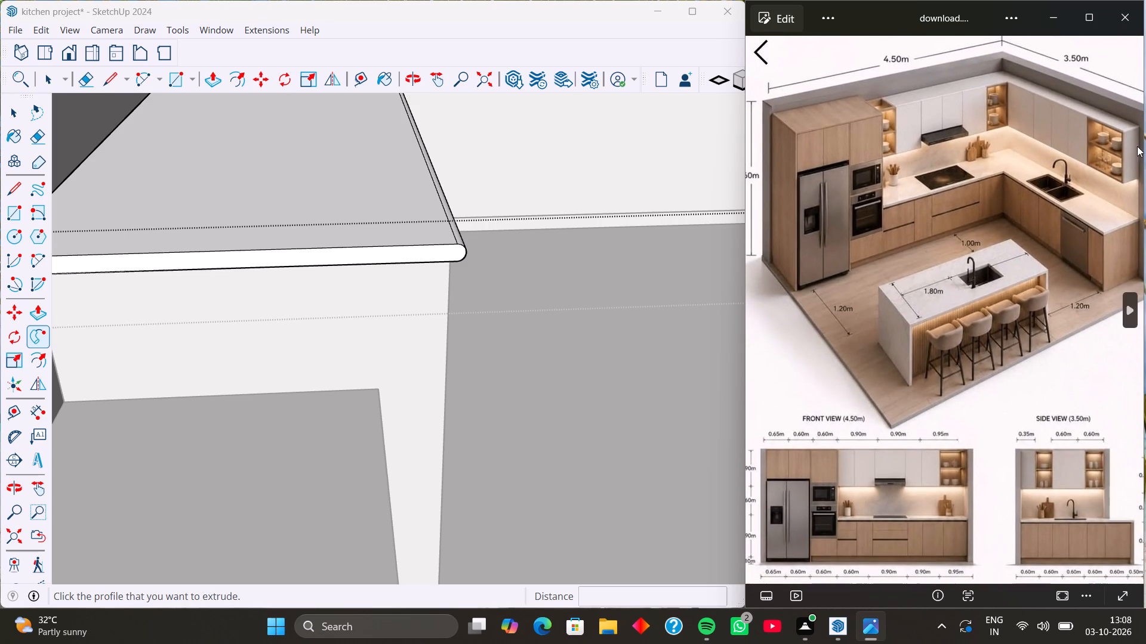
pyautogui.scroll(5, 1102, 128)
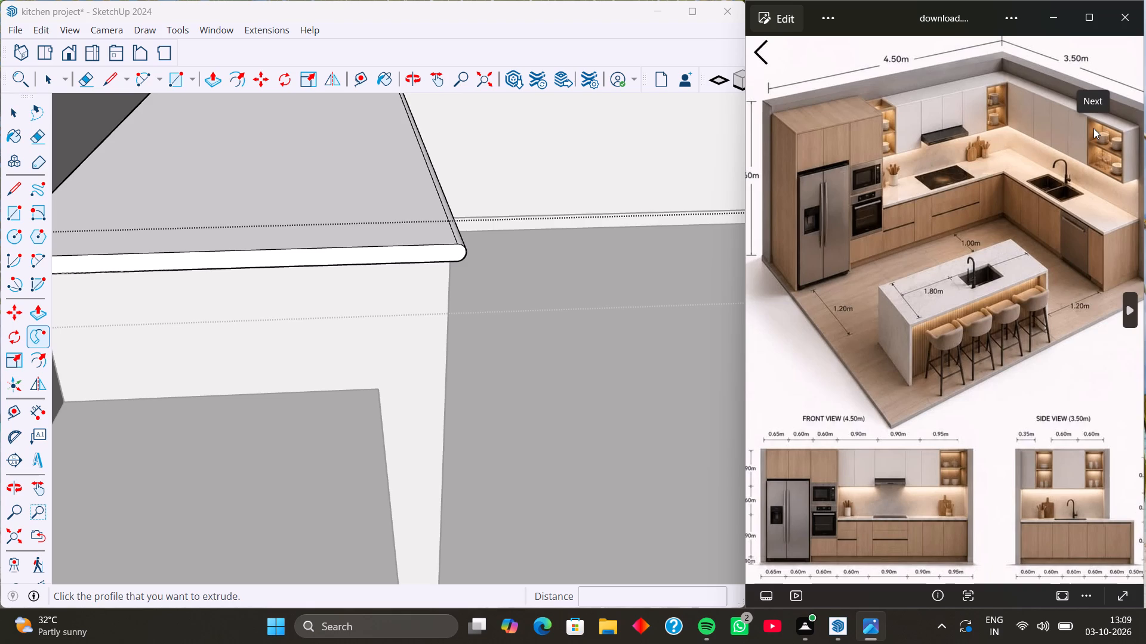
# Examine the cooktop run, tall units and open shelves beside the hood in the reference image's perspective view.
pyautogui.scroll(5, 911, 152)
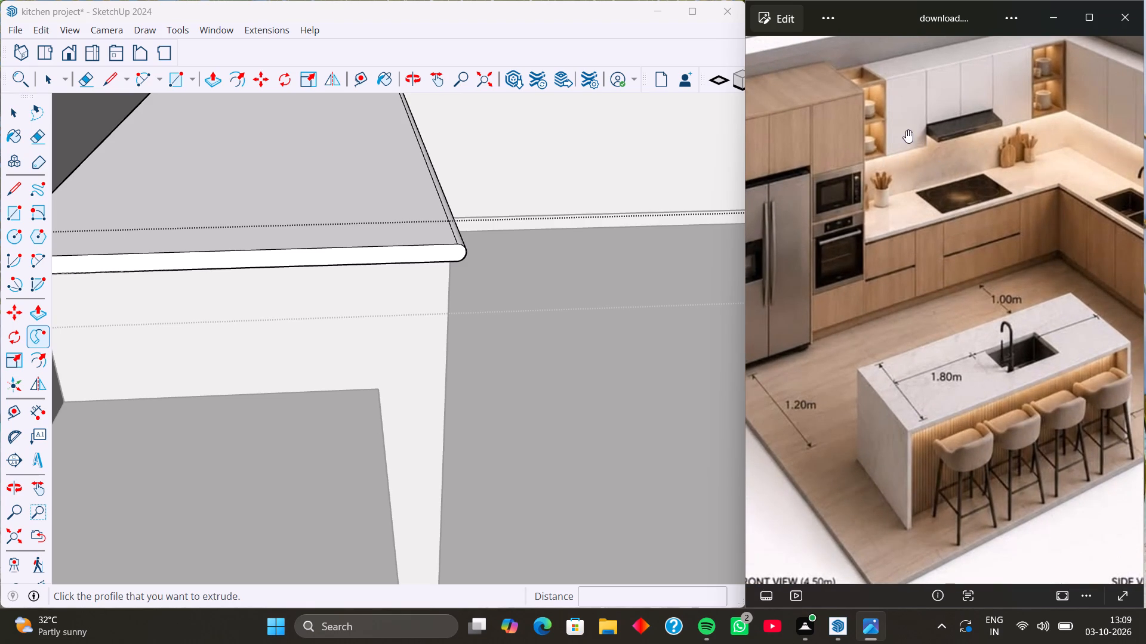
pyautogui.scroll(-3, 908, 131)
pyautogui.scroll(4, 901, 64)
pyautogui.scroll(-4, 904, 72)
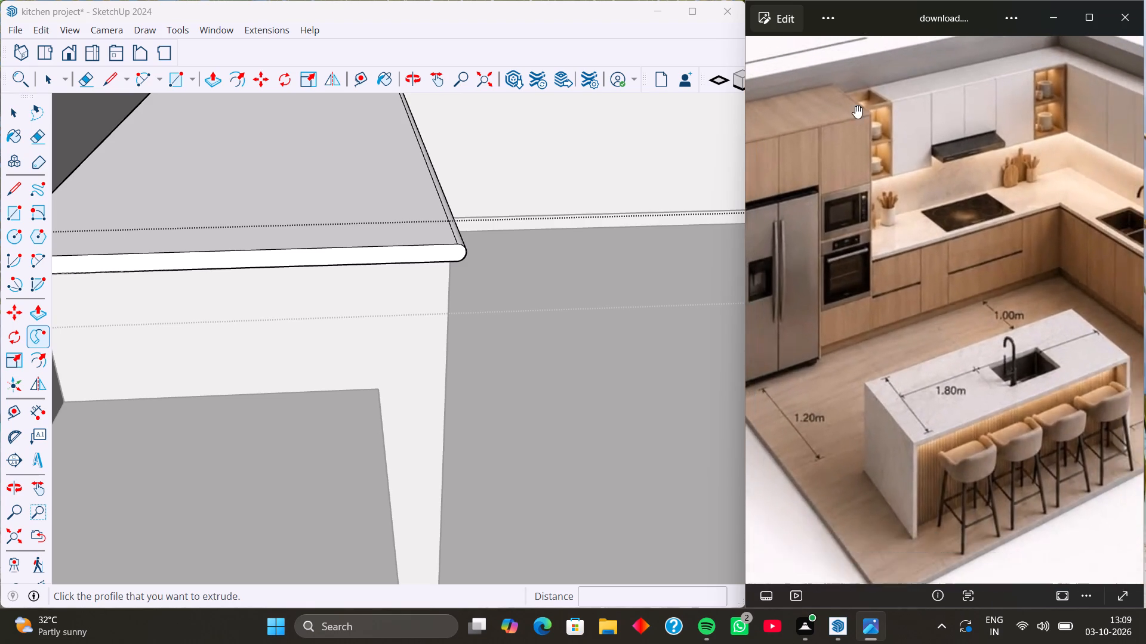
pyautogui.scroll(-4, 356, 138)
# Return to SketchUp, leave the Follow Me tool and exit editing of the L-shaped countertop group.
pyautogui.scroll(-1, 70, 268)
pyautogui.scroll(-4, 450, 227)
pyautogui.scroll(-4, 541, 225)
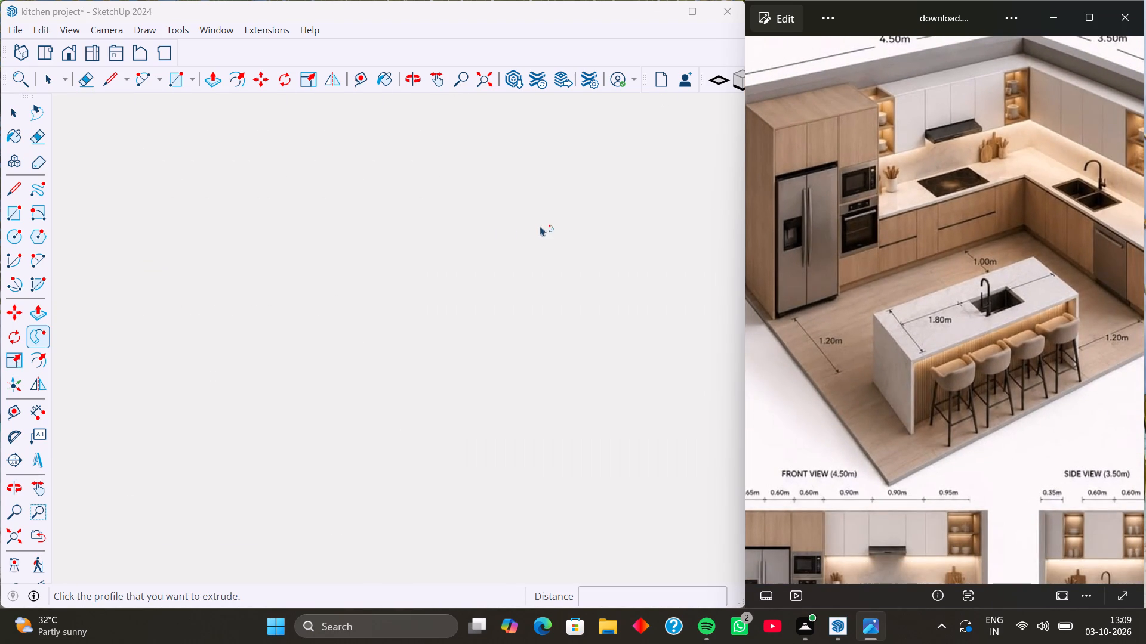
pyautogui.scroll(-20, 540, 226)
pyautogui.scroll(-20, 540, 226)
pyautogui.scroll(-1, 540, 226)
pyautogui.press('space')
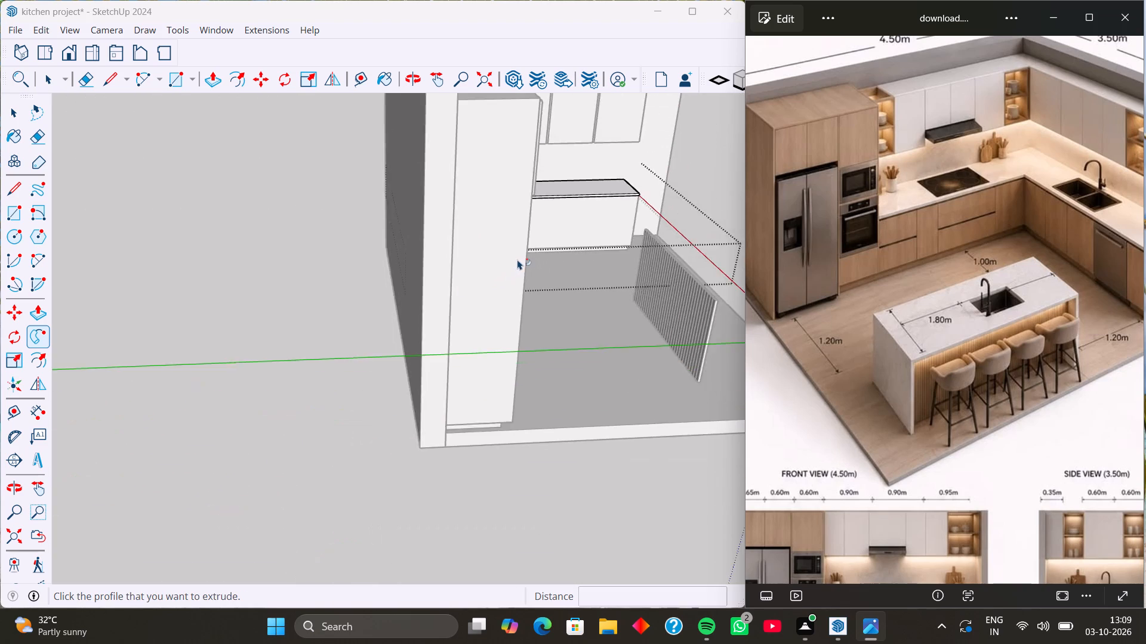
pyautogui.scroll(-5, 517, 259)
pyautogui.scroll(-1, 537, 179)
pyautogui.moveTo(525, 187); pyautogui.dragTo(292, 235, button='middle')
pyautogui.press('space')
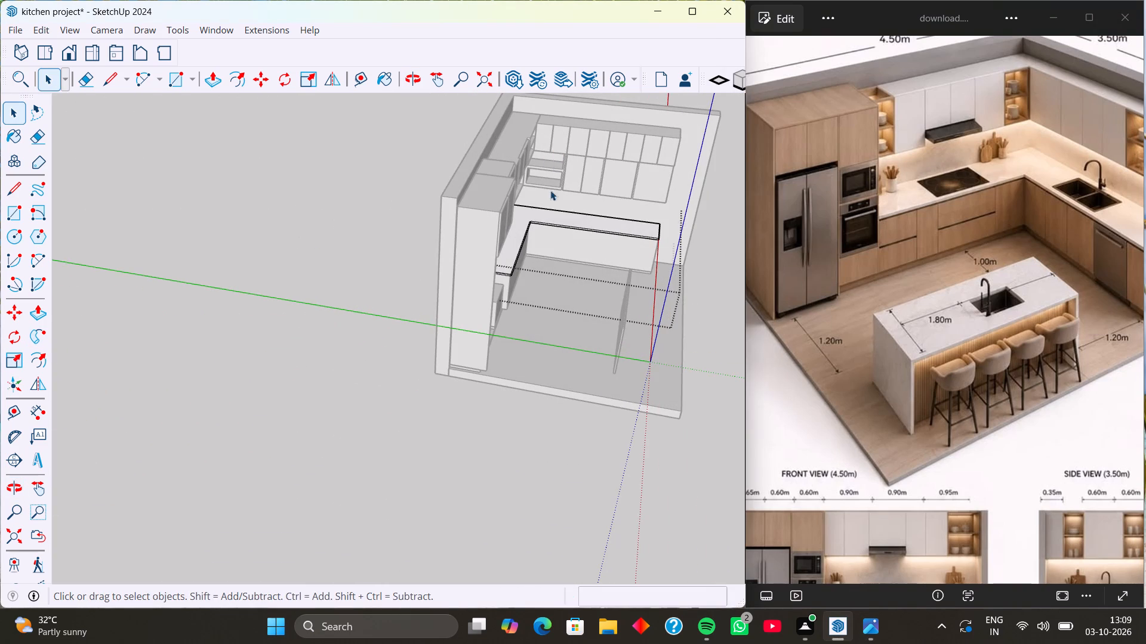
pyautogui.moveTo(440, 252); pyautogui.dragTo(126, 185, button='middle')
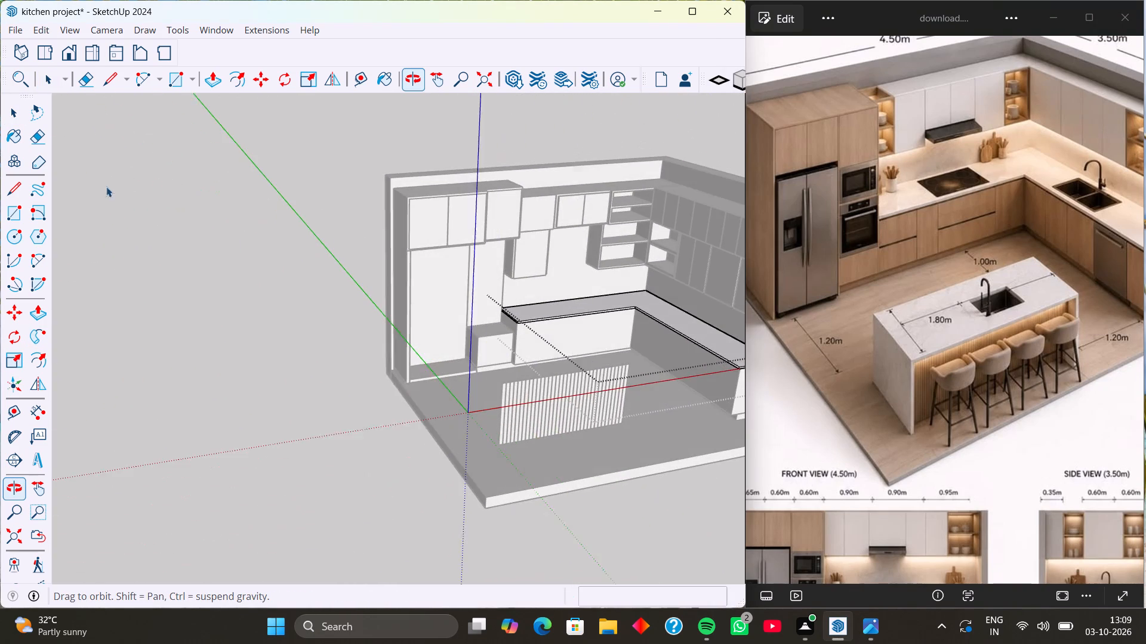
pyautogui.scroll(-4, 436, 235)
pyautogui.scroll(4, 558, 211)
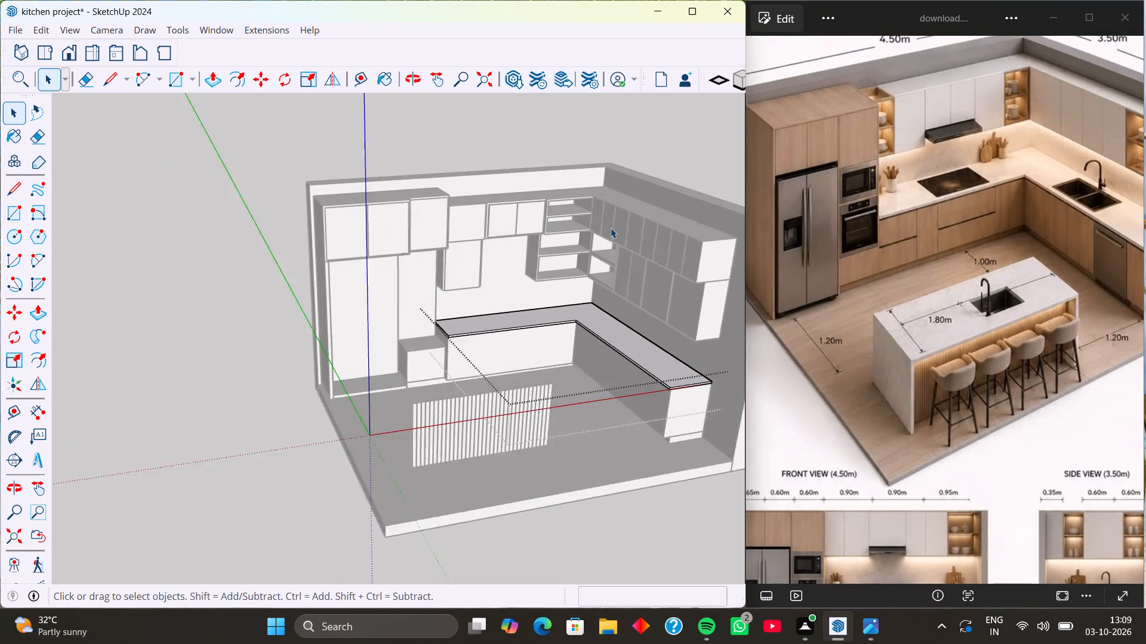
pyautogui.scroll(7, 611, 228)
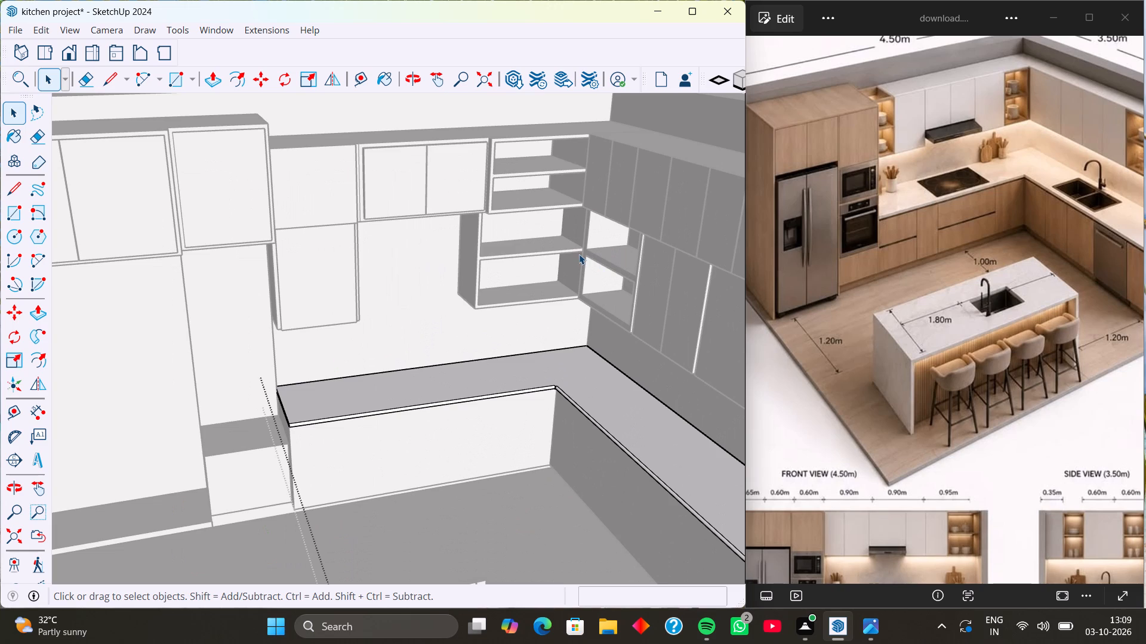
pyautogui.scroll(-6, 525, 239)
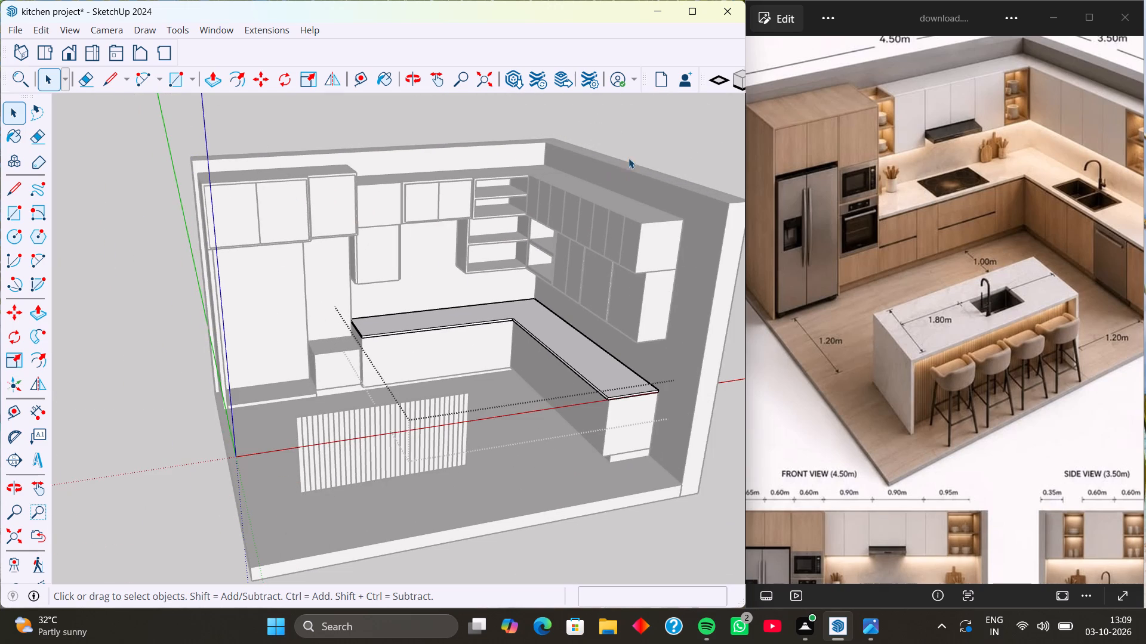
pyautogui.click(659, 139)
# Examine the modelled tall units, upper cabinets, corner open shelves and countertop runs from several angles against the reference image.
pyautogui.scroll(2, 458, 240)
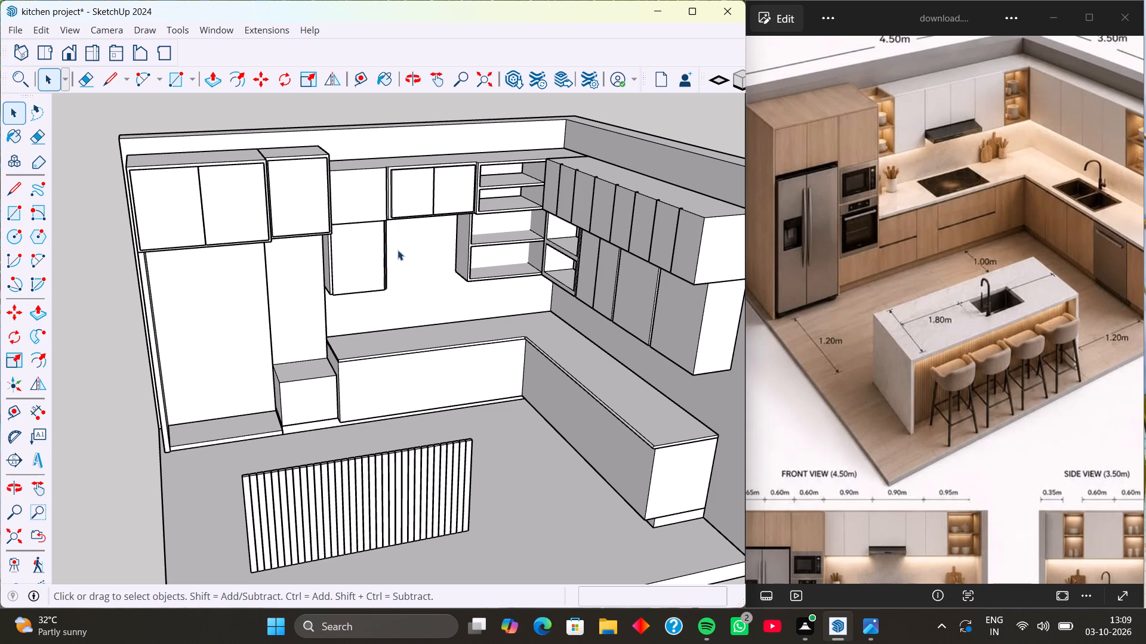
pyautogui.scroll(3, 355, 254)
pyautogui.moveTo(346, 250); pyautogui.dragTo(282, 236, button='middle')
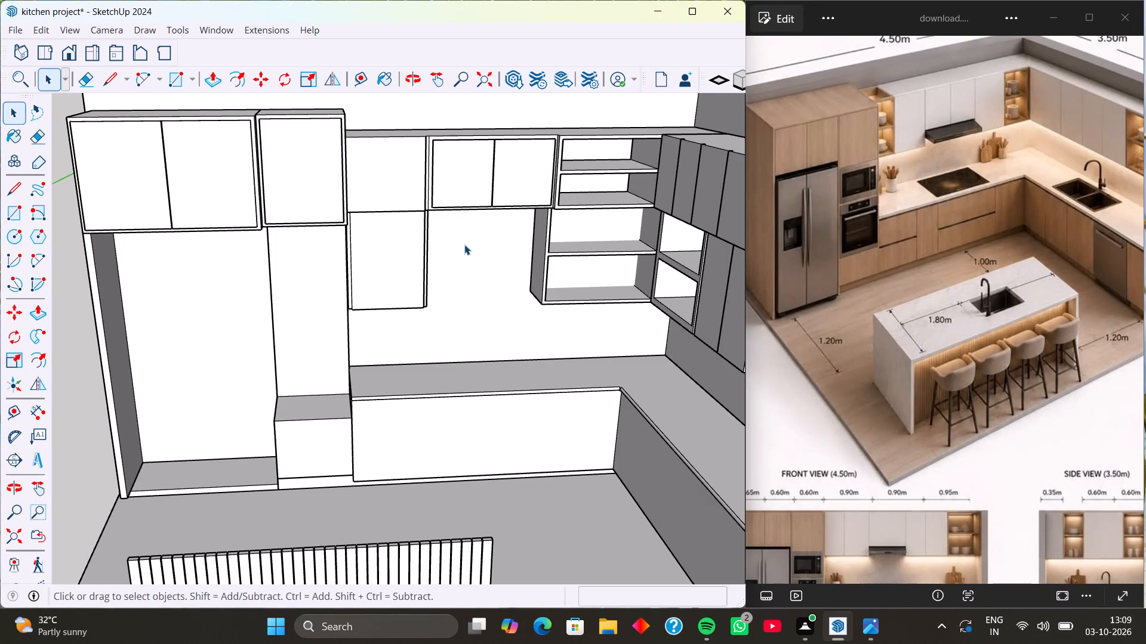
pyautogui.scroll(1, 479, 256)
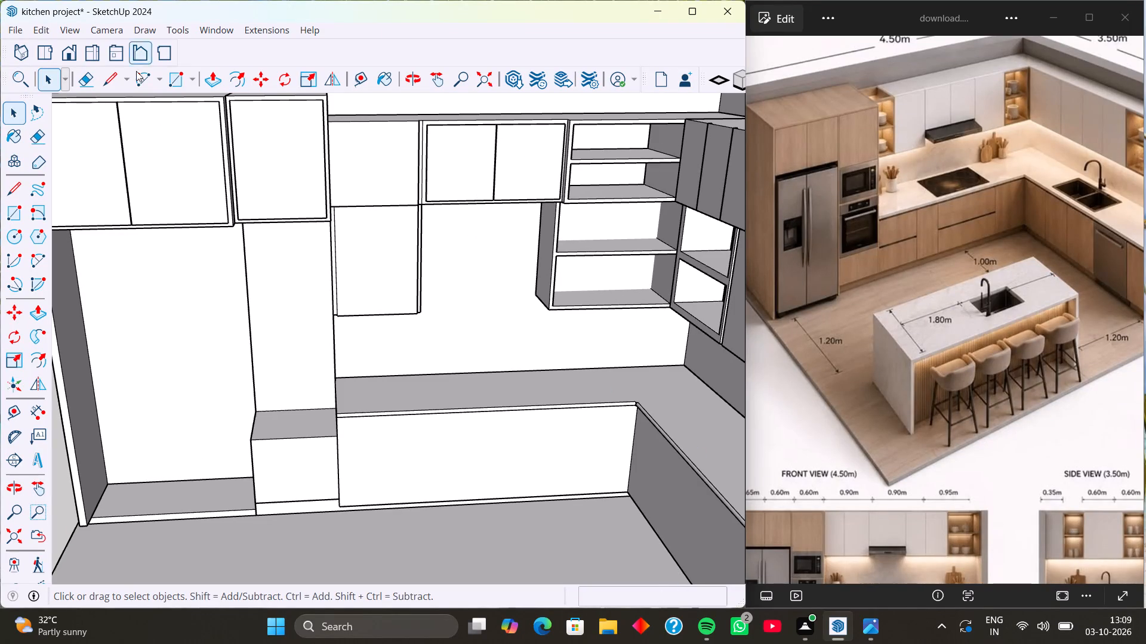
pyautogui.scroll(-2, 421, 155)
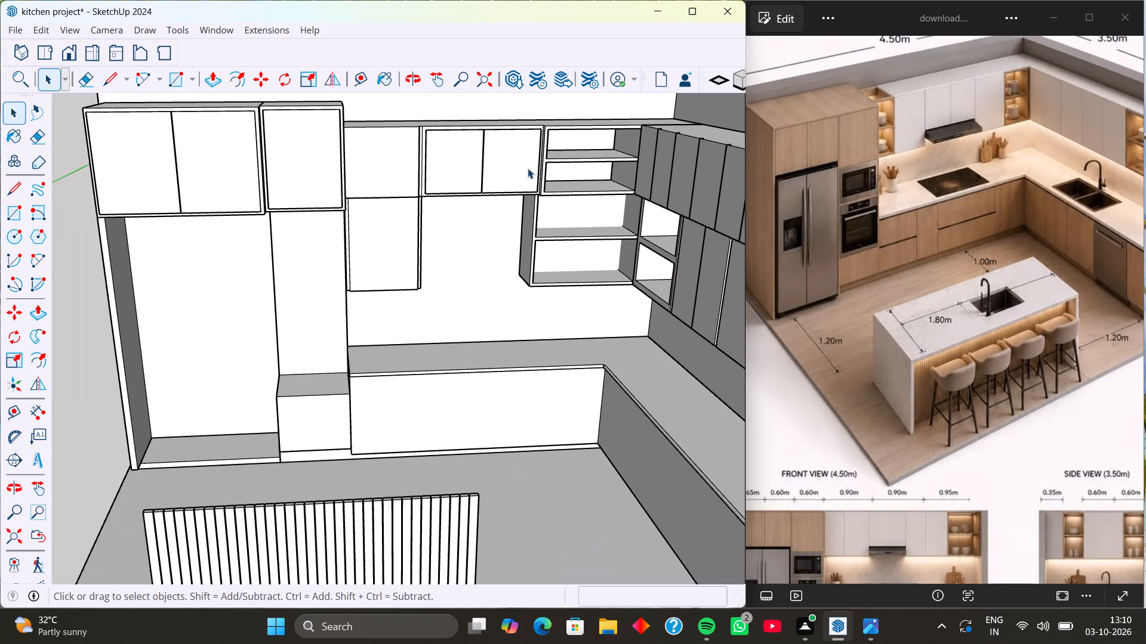
pyautogui.scroll(-2, 482, 165)
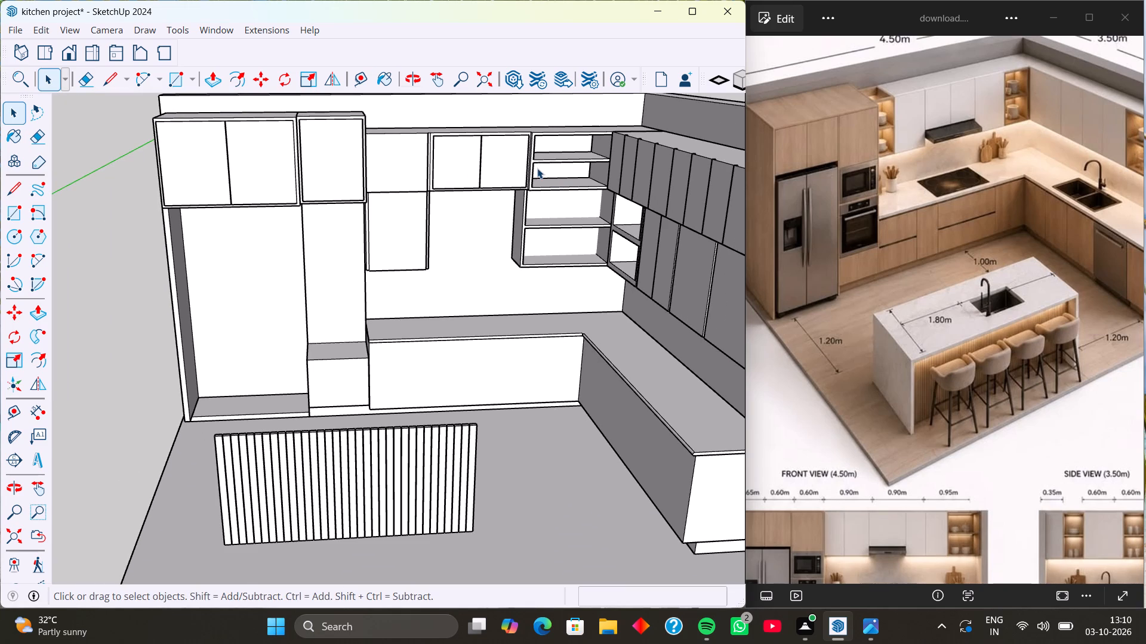
pyautogui.scroll(6, 537, 168)
pyautogui.scroll(-6, 501, 164)
pyautogui.scroll(-3, 275, 166)
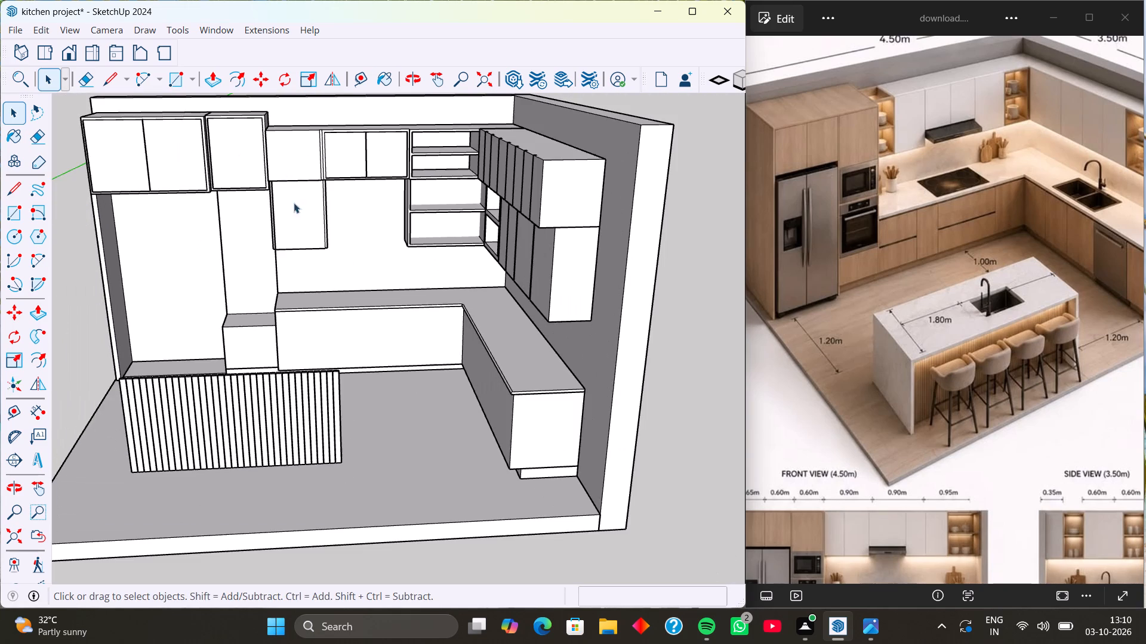
pyautogui.moveTo(298, 187); pyautogui.dragTo(350, 195, button='middle')
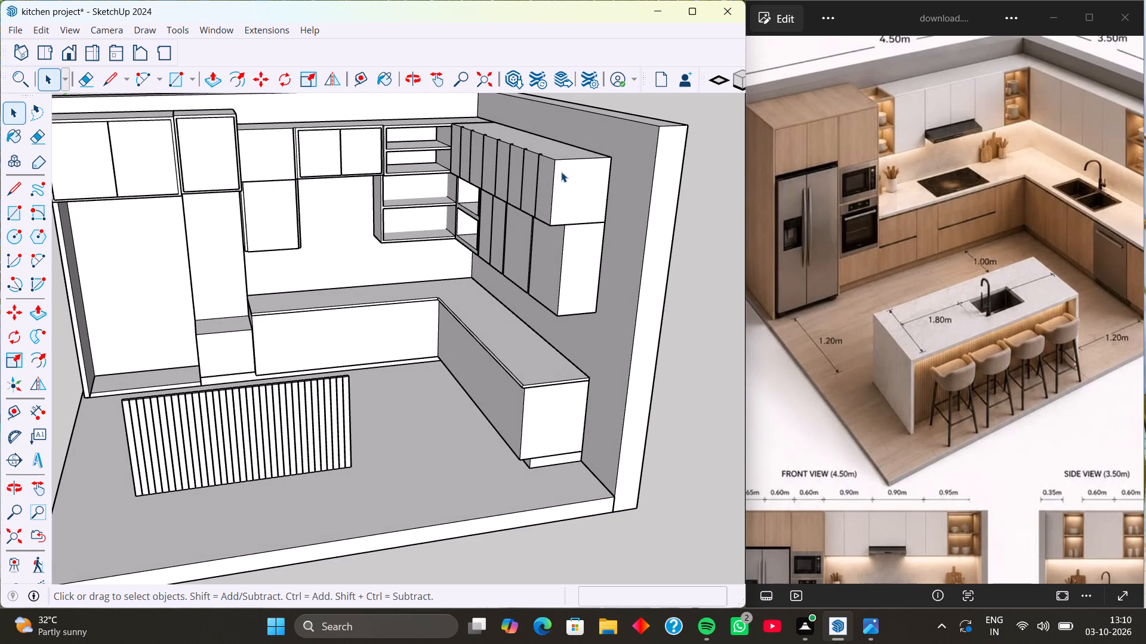
pyautogui.scroll(-2, 556, 176)
pyautogui.scroll(-2, 489, 185)
pyautogui.moveTo(381, 285); pyautogui.dragTo(485, 264, button='middle')
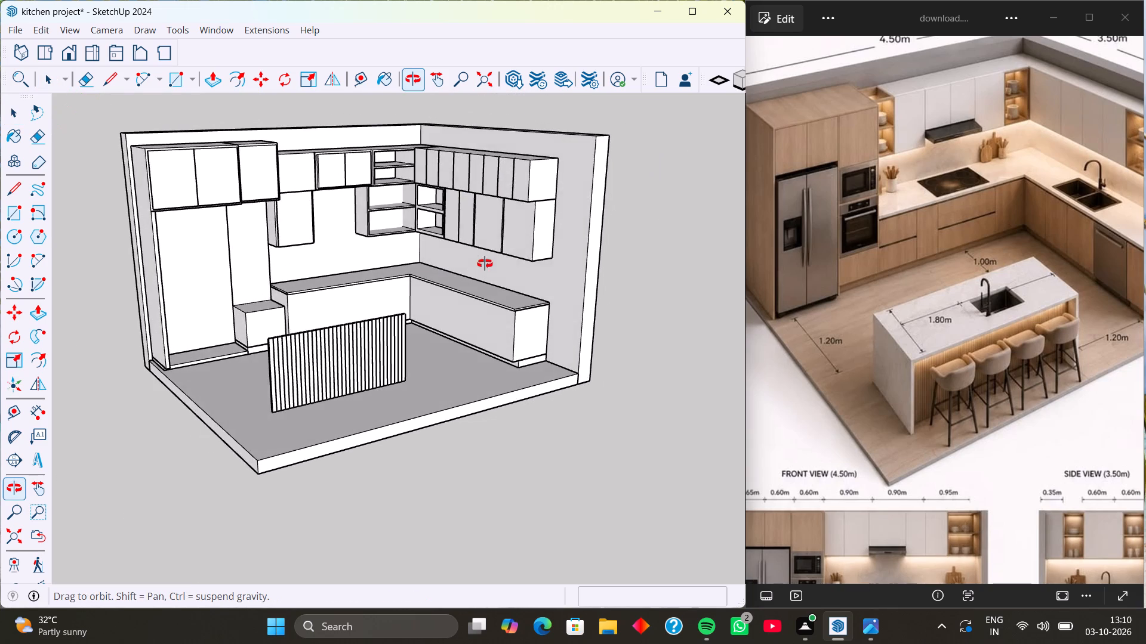
pyautogui.moveTo(485, 264); pyautogui.dragTo(515, 253, button='middle')
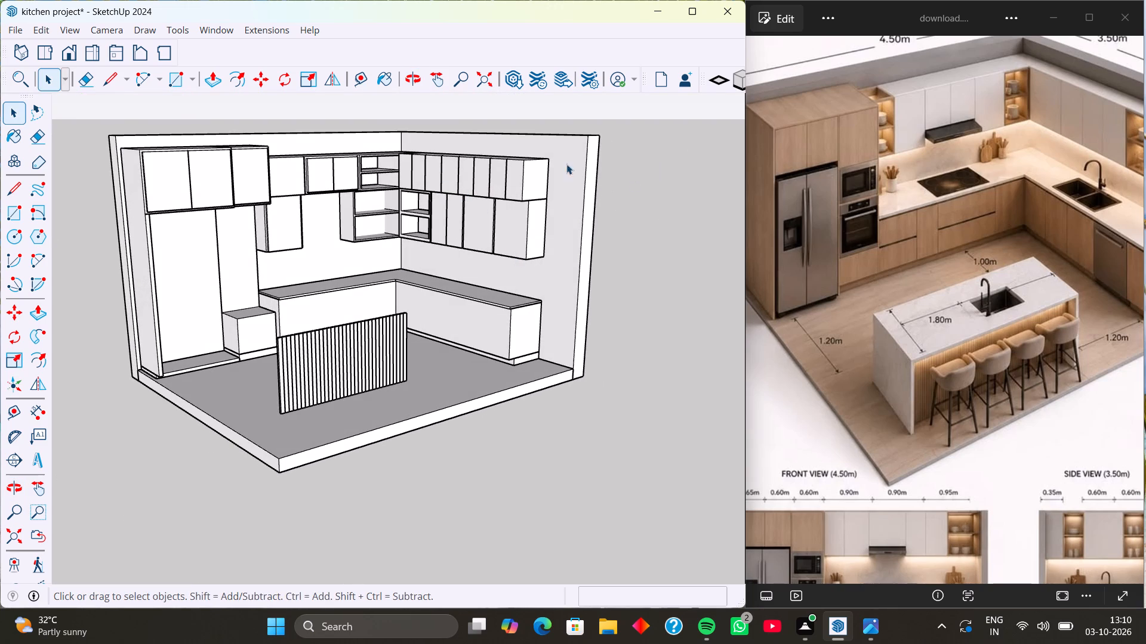
pyautogui.scroll(6, 365, 147)
pyautogui.scroll(6, 427, 150)
pyautogui.scroll(-6, 422, 156)
pyautogui.scroll(-2, 352, 151)
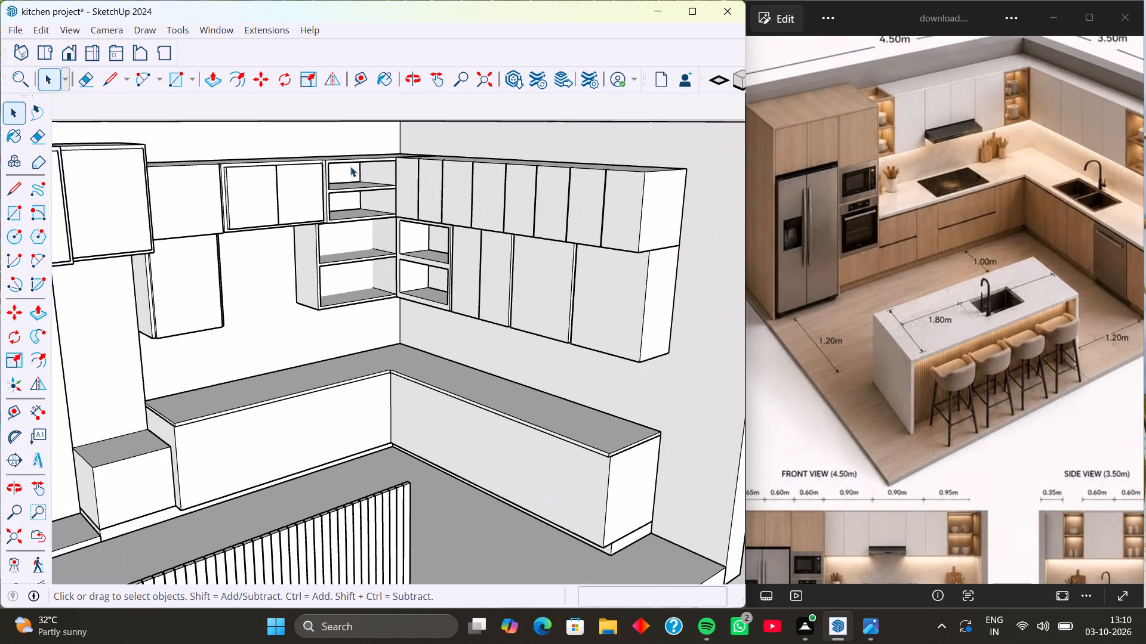
pyautogui.scroll(-2, 369, 177)
pyautogui.scroll(-2, 815, 150)
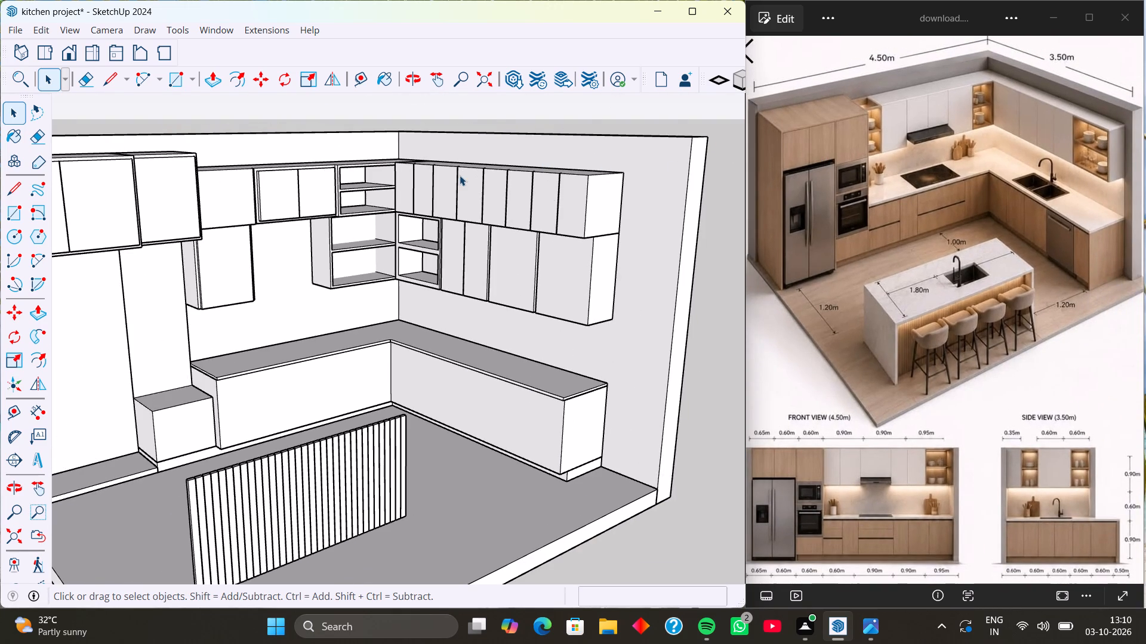
pyautogui.moveTo(359, 234); pyautogui.dragTo(346, 264, button='middle')
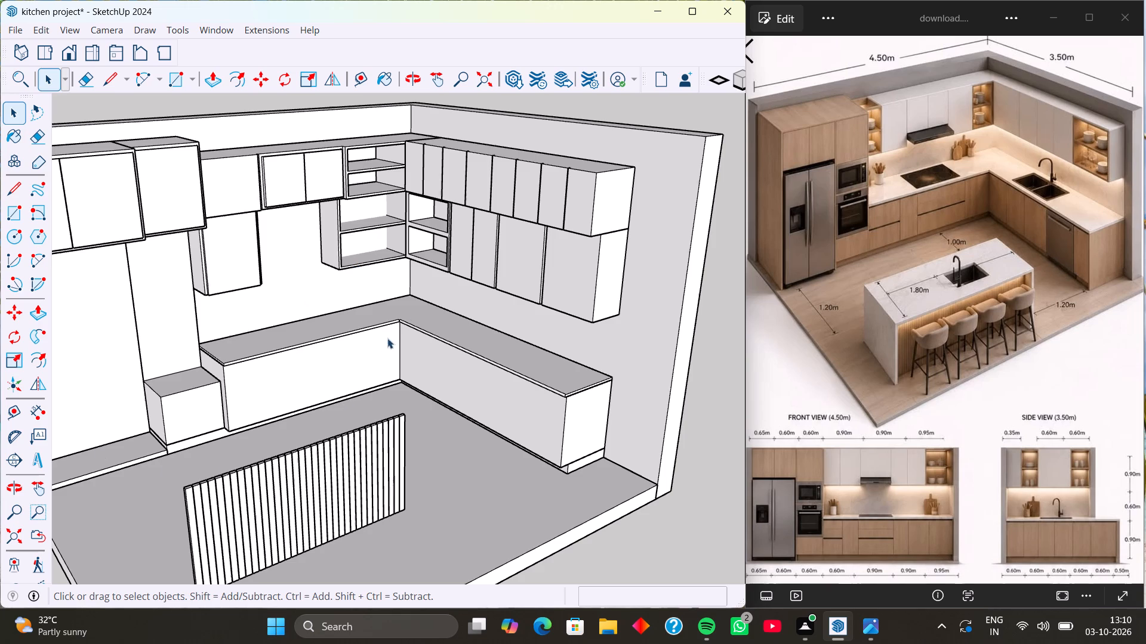
pyautogui.scroll(4, 497, 159)
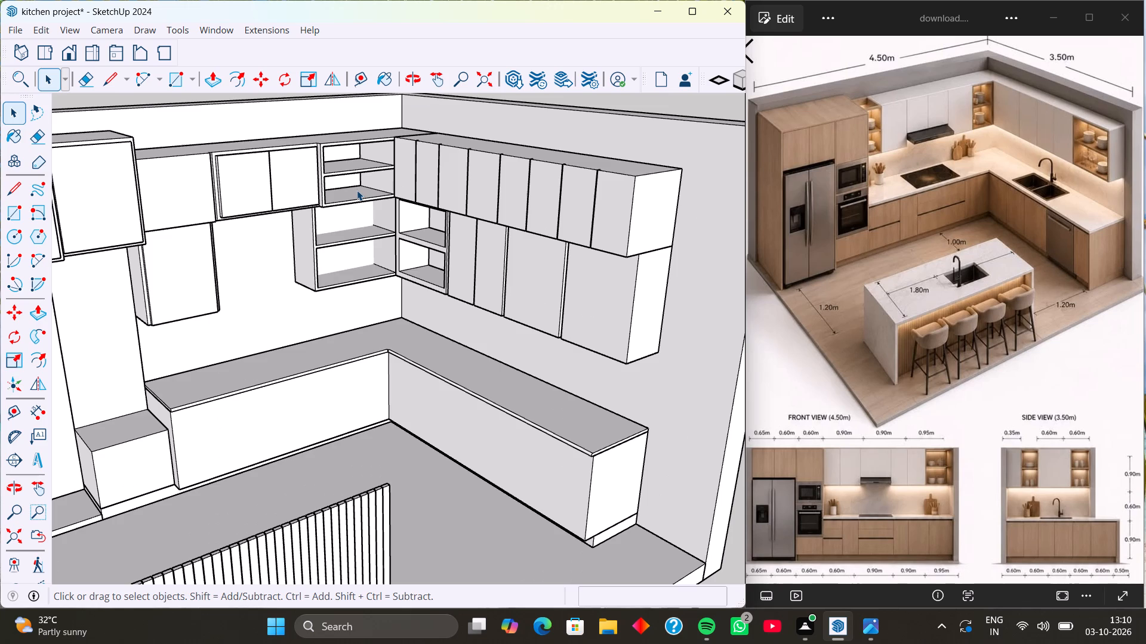
pyautogui.scroll(-3, 357, 190)
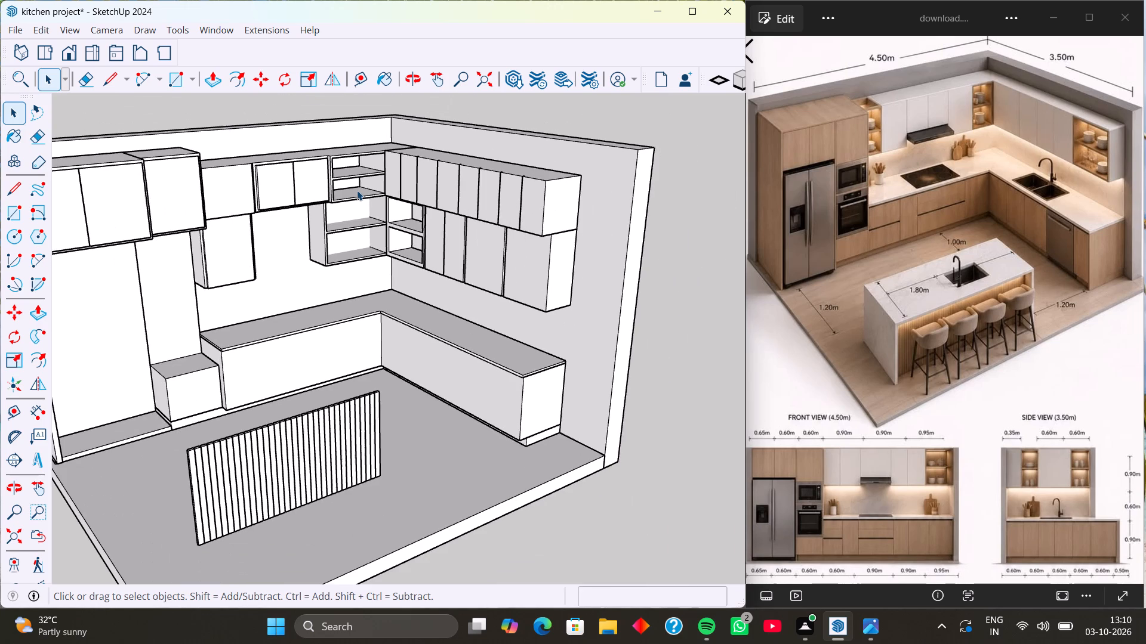
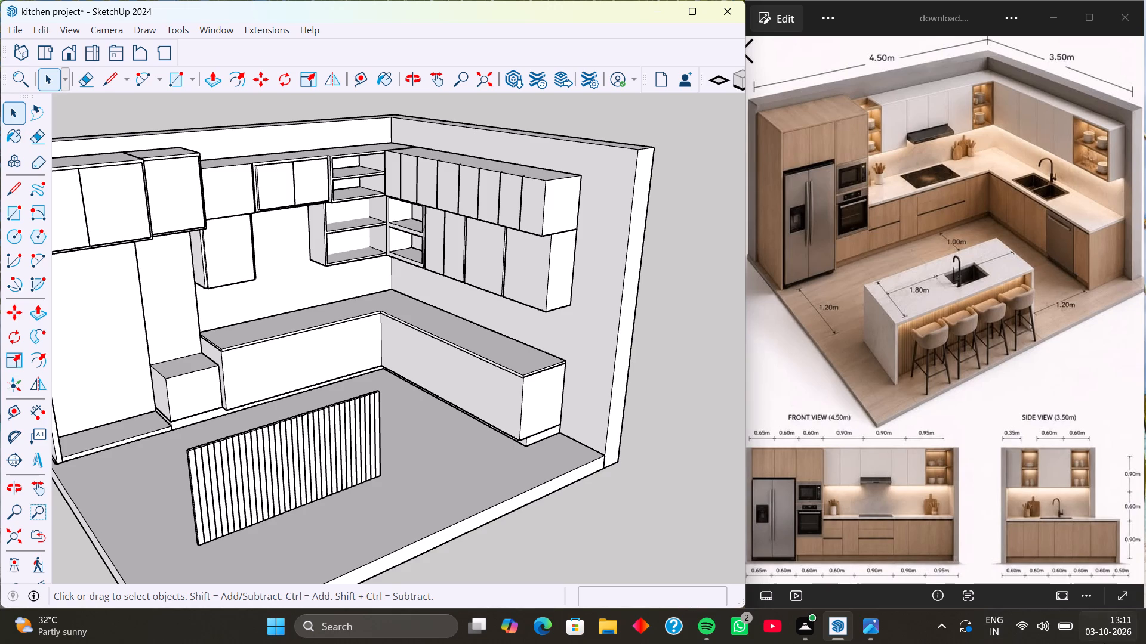
# Open the L-shaped base cabinet body beneath the countertop for editing.
pyautogui.scroll(-3, 673, 228)
pyautogui.scroll(-1, 485, 288)
pyautogui.moveTo(429, 286); pyautogui.dragTo(470, 298, button='middle')
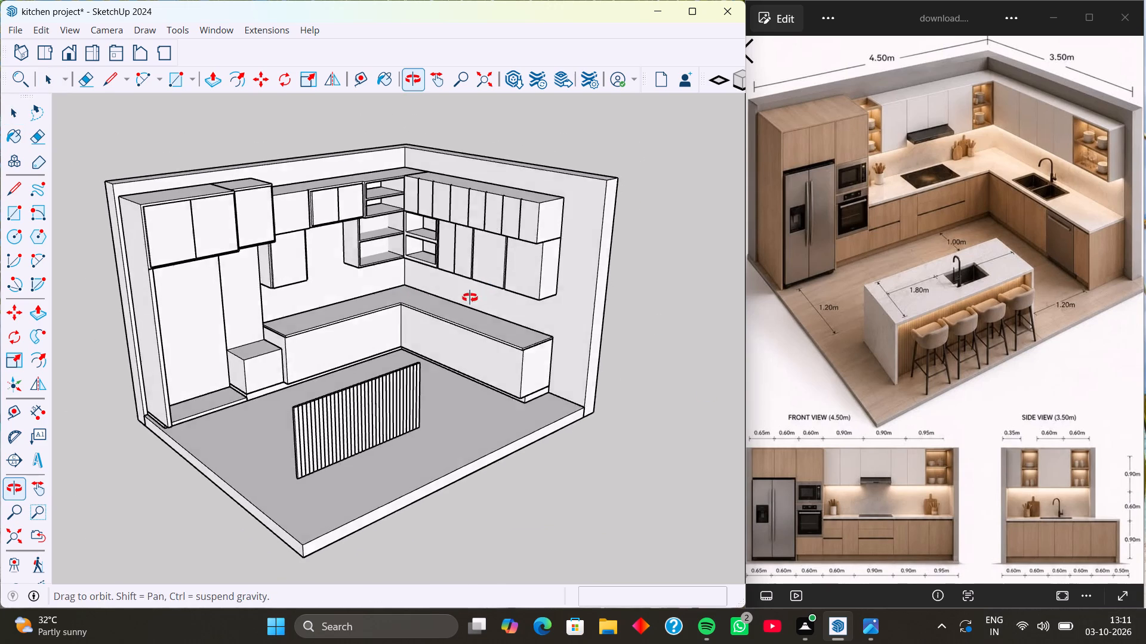
pyautogui.moveTo(470, 298); pyautogui.dragTo(477, 300, button='middle')
pyautogui.scroll(4, 312, 258)
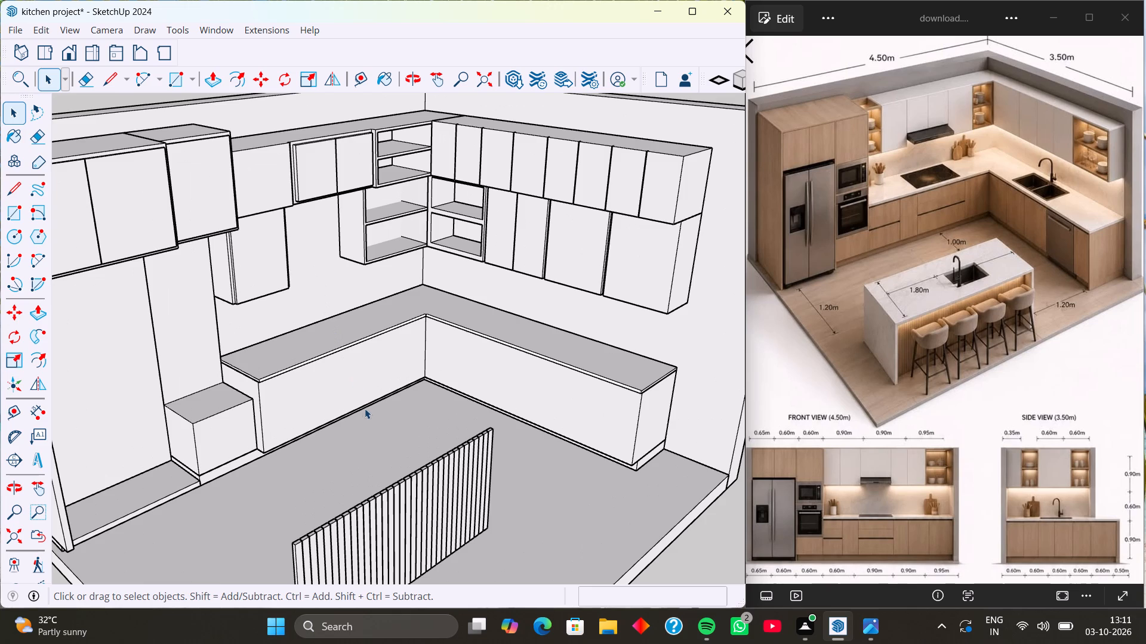
pyautogui.moveTo(250, 410); pyautogui.dragTo(169, 365, button='middle')
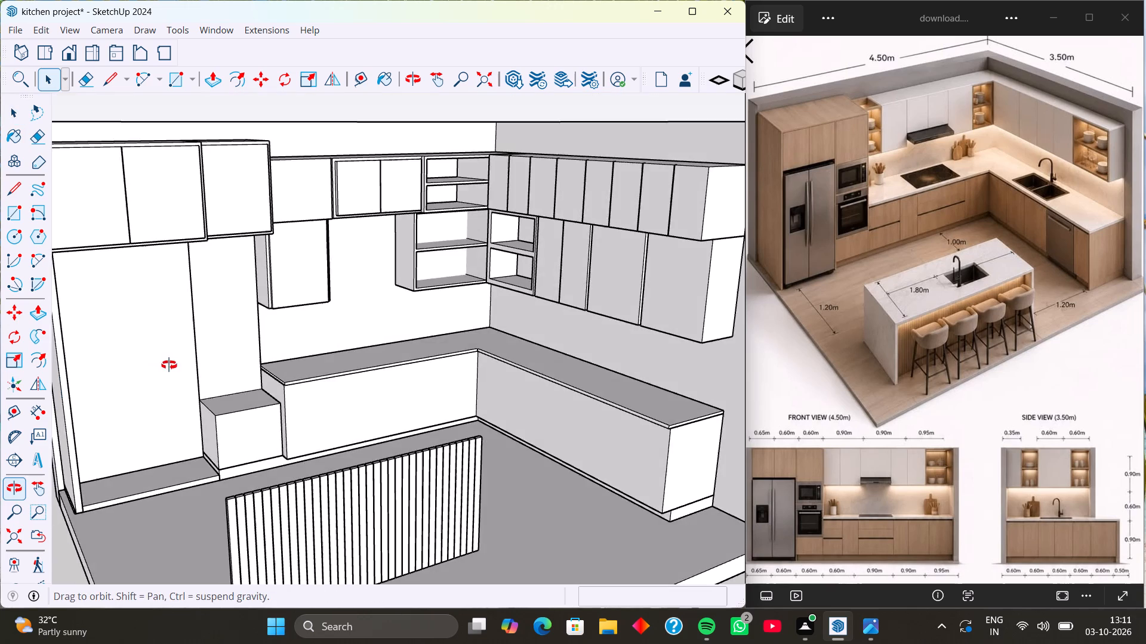
pyautogui.moveTo(169, 365); pyautogui.dragTo(184, 379, button='middle')
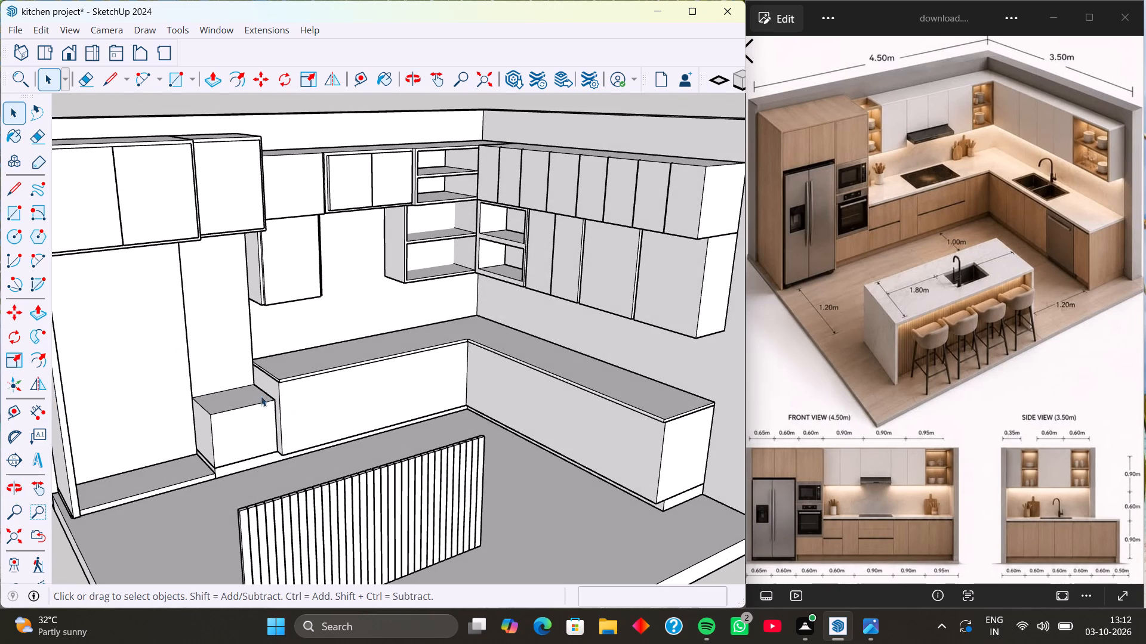
pyautogui.scroll(-1, 267, 402)
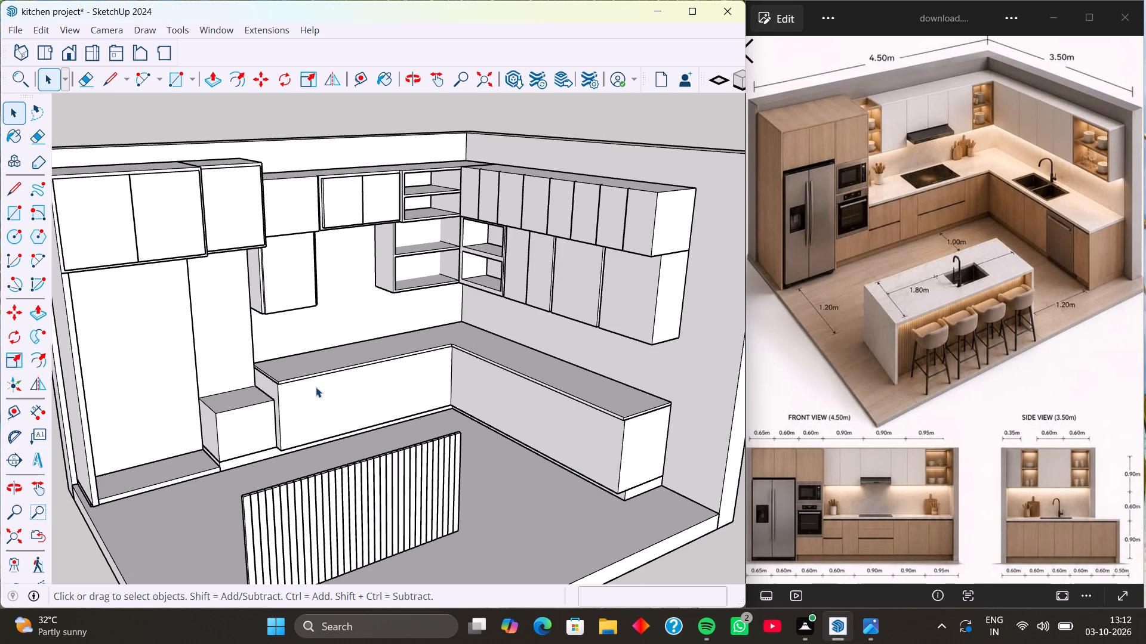
pyautogui.scroll(2, 296, 401)
pyautogui.click(294, 408)
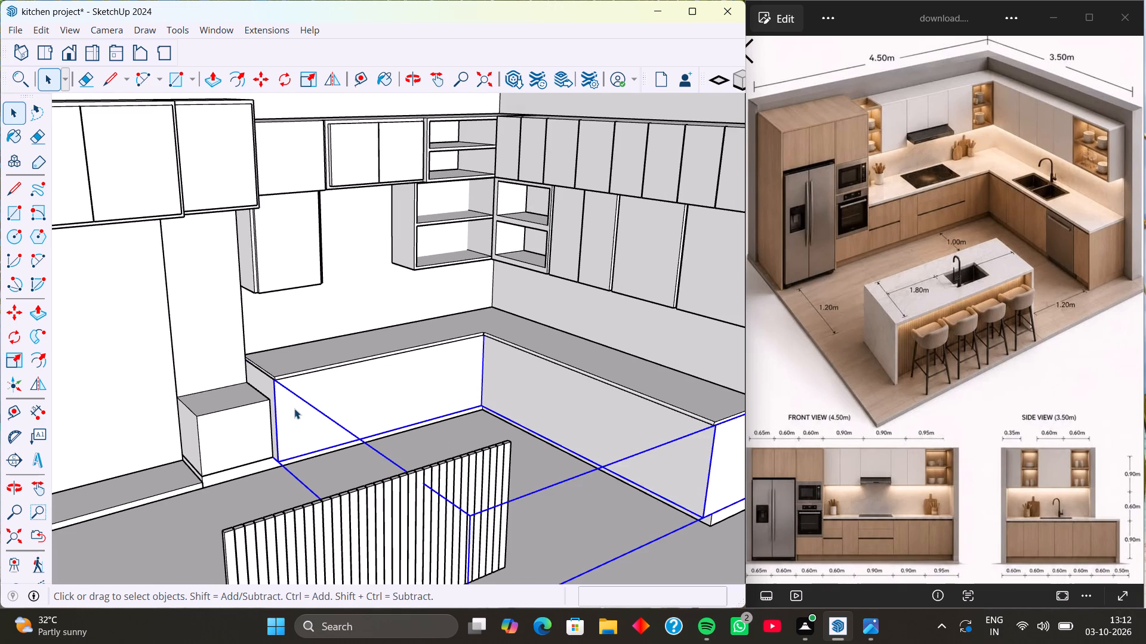
pyautogui.click(350, 340)
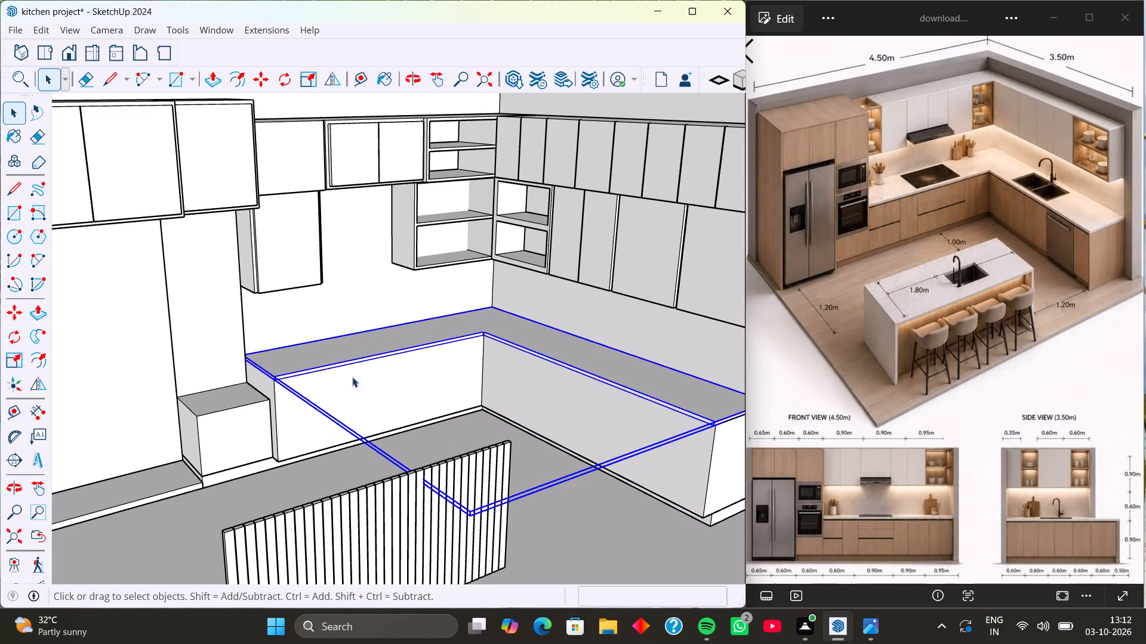
pyautogui.moveTo(347, 386); pyautogui.dragTo(347, 391)
pyautogui.scroll(6, 230, 388)
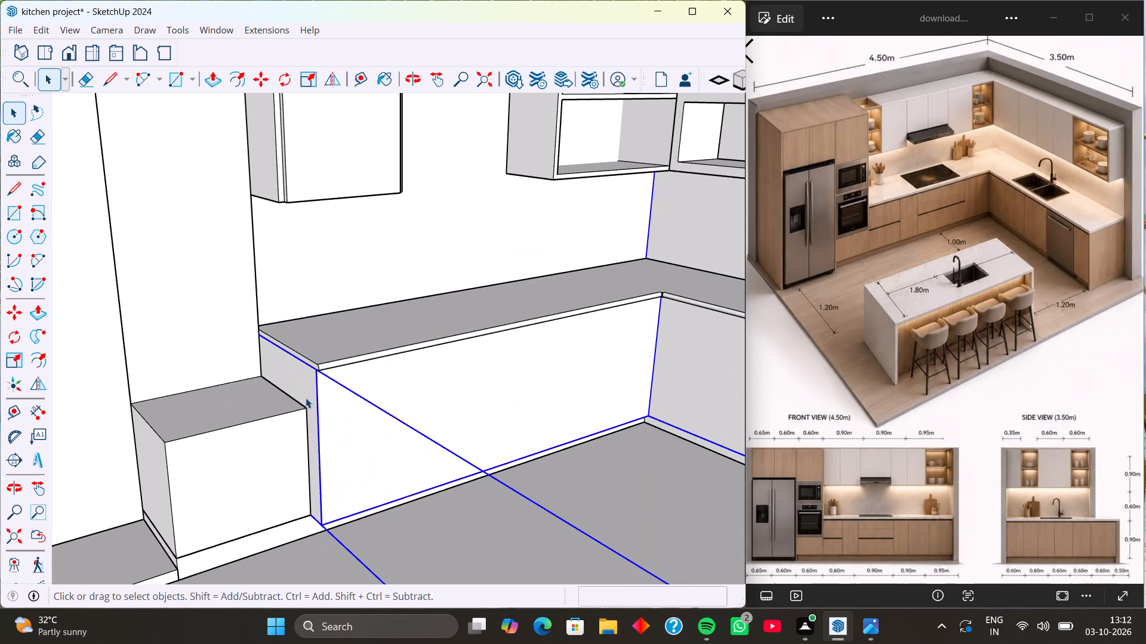
pyautogui.click(341, 432)
pyautogui.click(342, 432)
pyautogui.moveTo(343, 432); pyautogui.dragTo(349, 431)
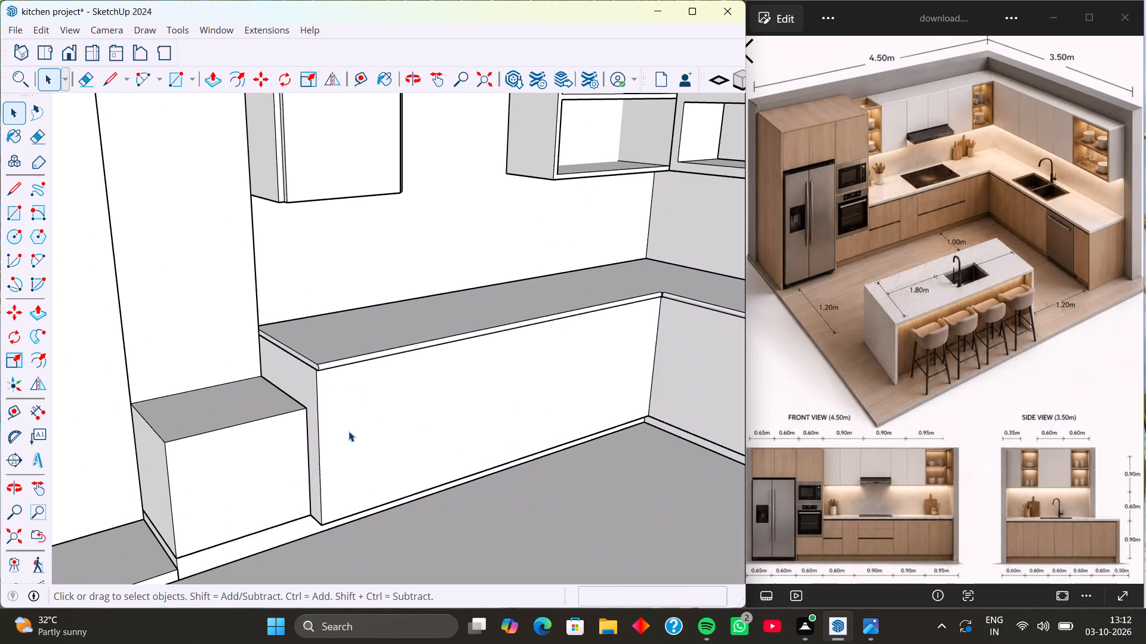
pyautogui.click(349, 431)
pyautogui.doubleClick(349, 431)
pyautogui.scroll(-2, 366, 425)
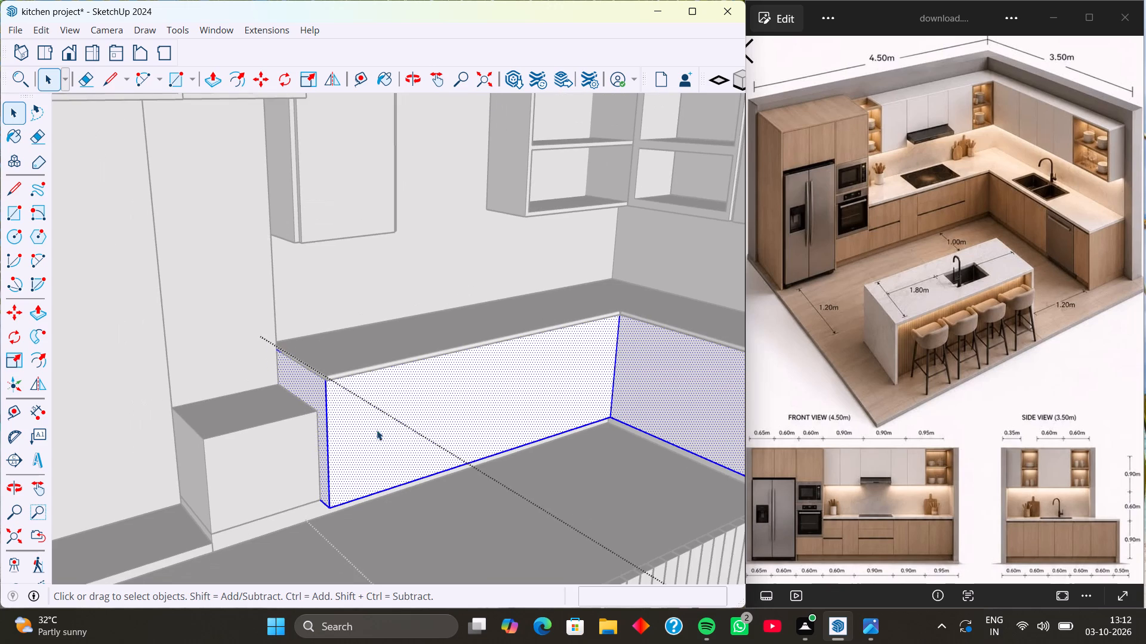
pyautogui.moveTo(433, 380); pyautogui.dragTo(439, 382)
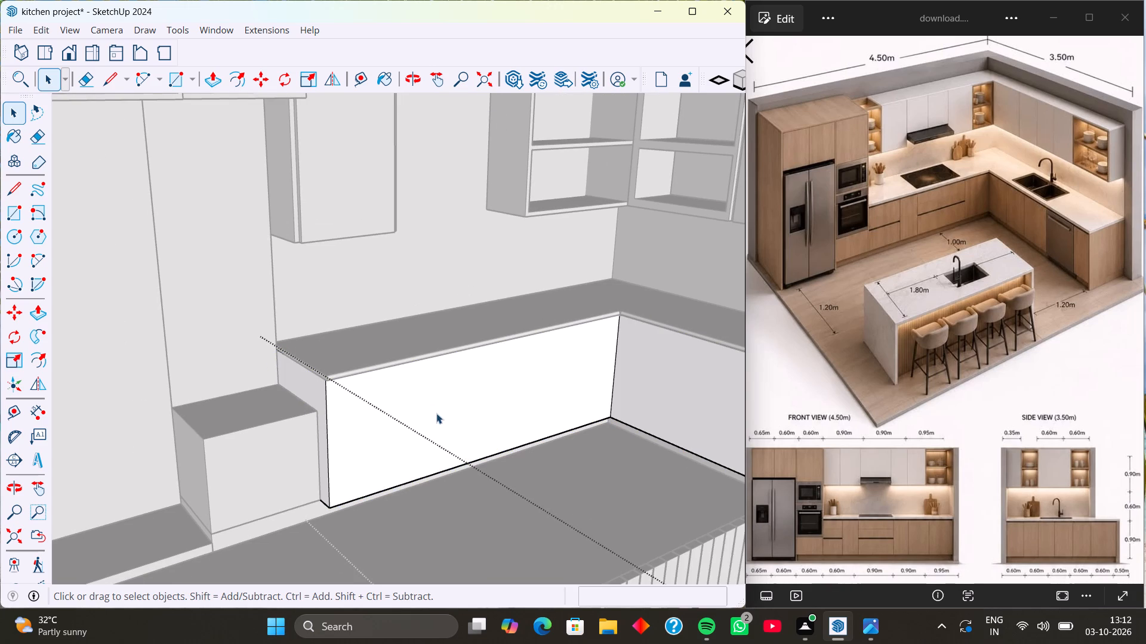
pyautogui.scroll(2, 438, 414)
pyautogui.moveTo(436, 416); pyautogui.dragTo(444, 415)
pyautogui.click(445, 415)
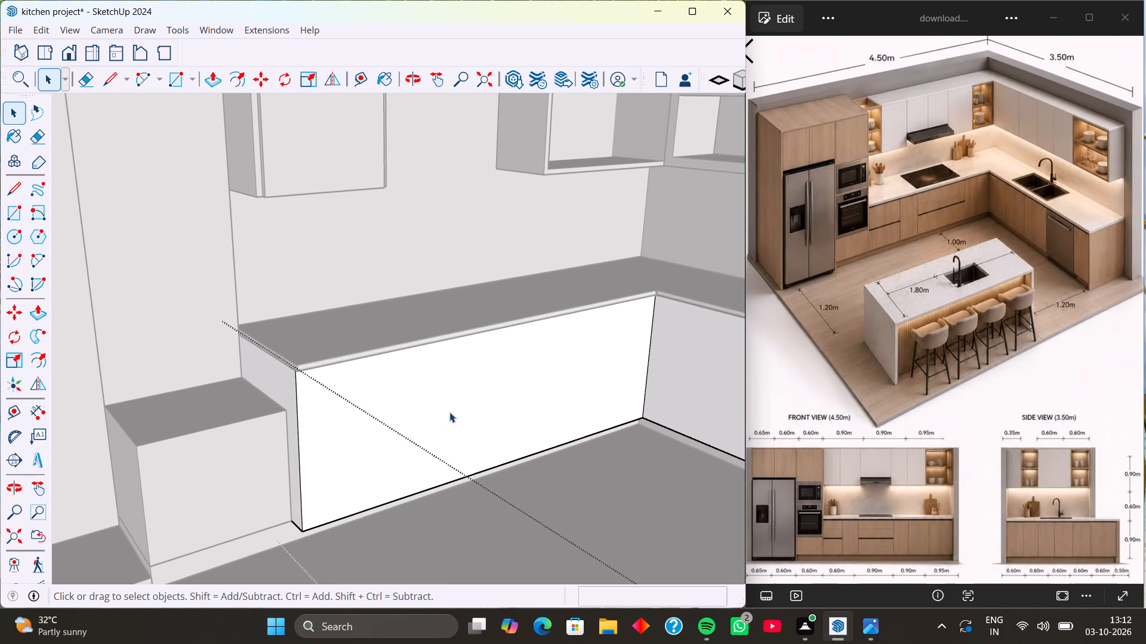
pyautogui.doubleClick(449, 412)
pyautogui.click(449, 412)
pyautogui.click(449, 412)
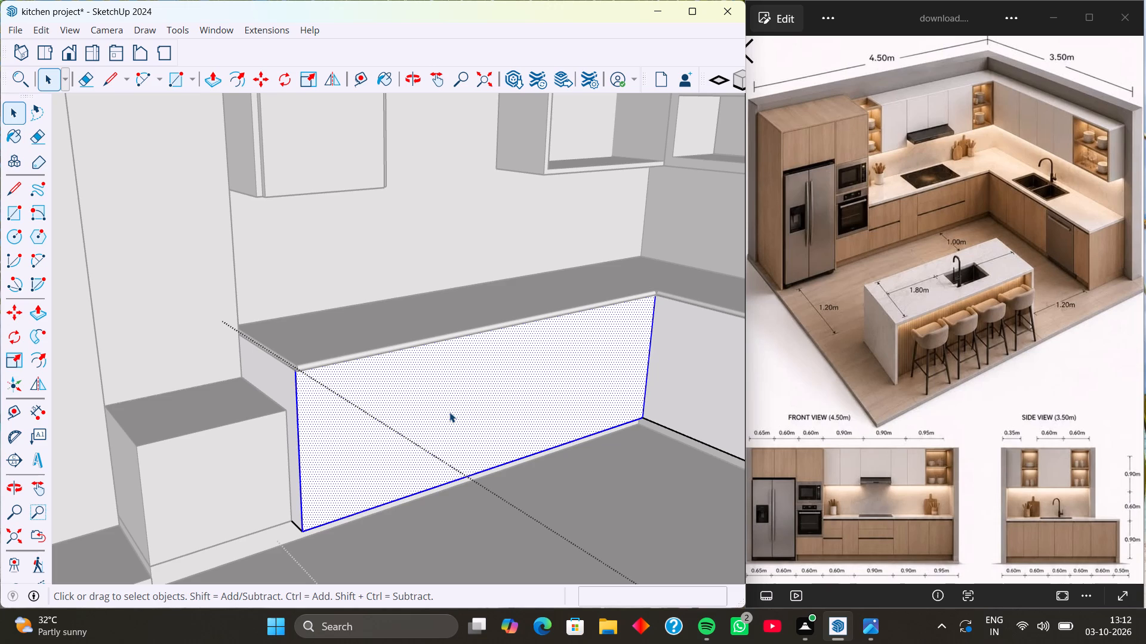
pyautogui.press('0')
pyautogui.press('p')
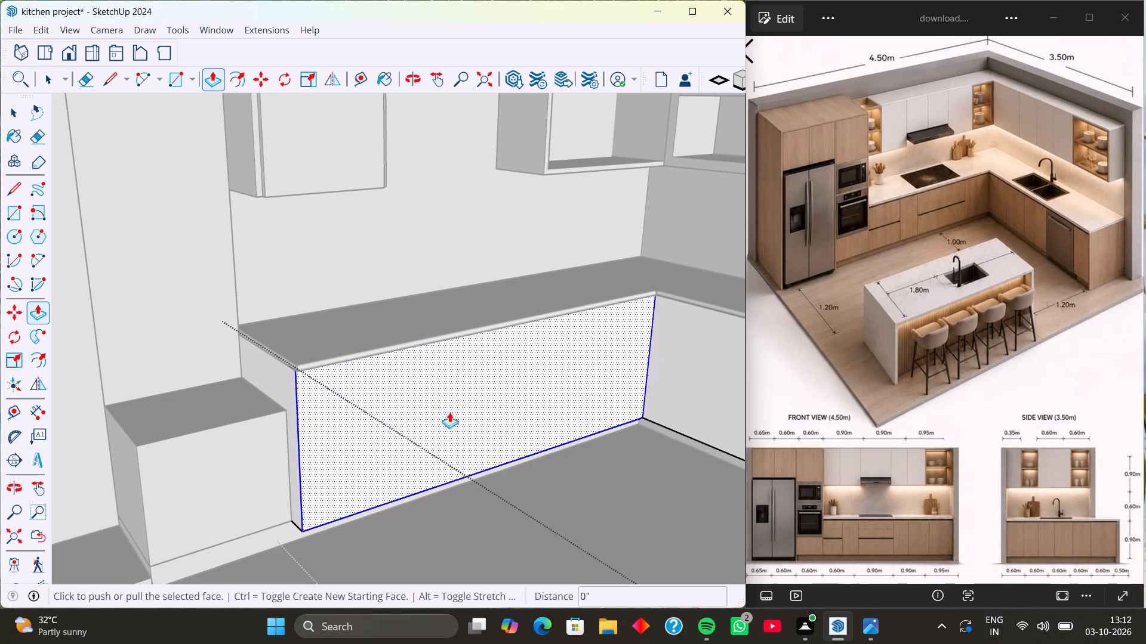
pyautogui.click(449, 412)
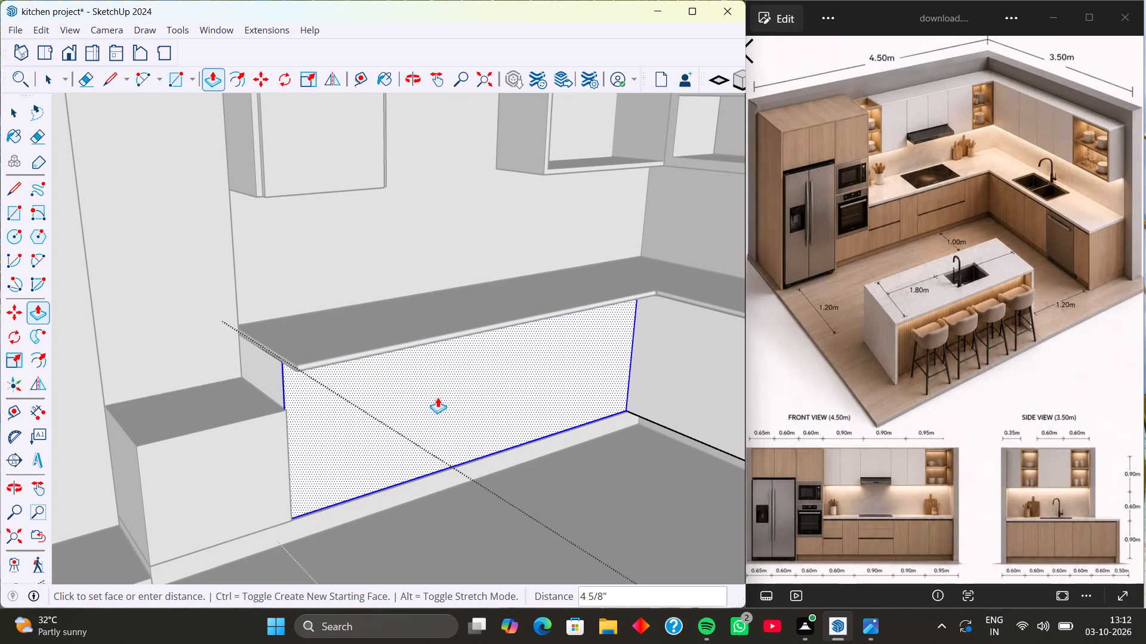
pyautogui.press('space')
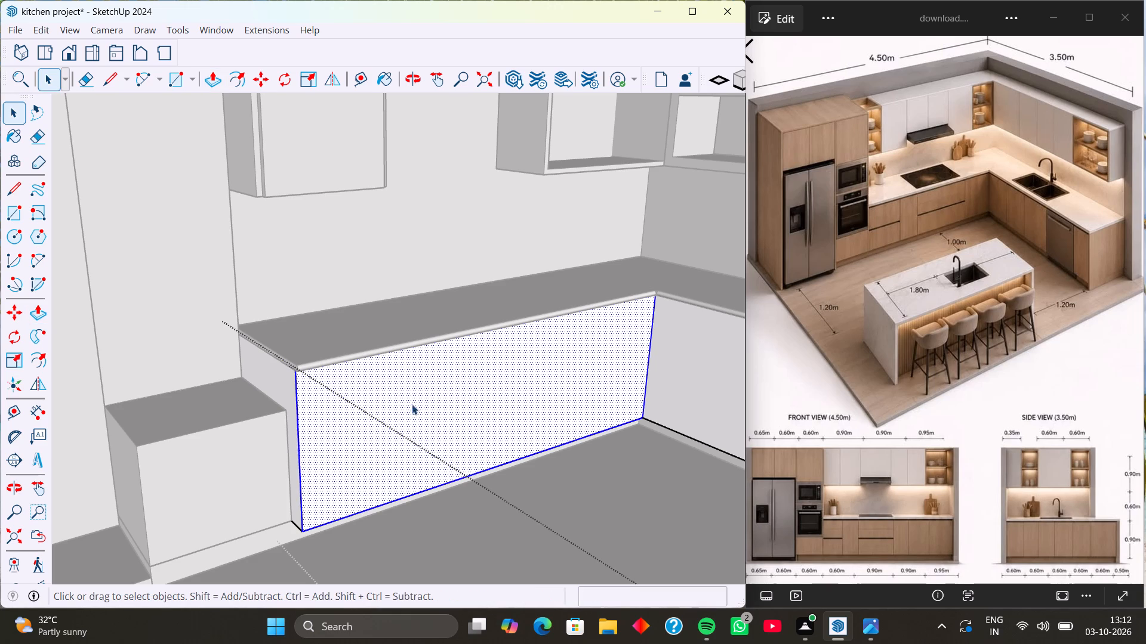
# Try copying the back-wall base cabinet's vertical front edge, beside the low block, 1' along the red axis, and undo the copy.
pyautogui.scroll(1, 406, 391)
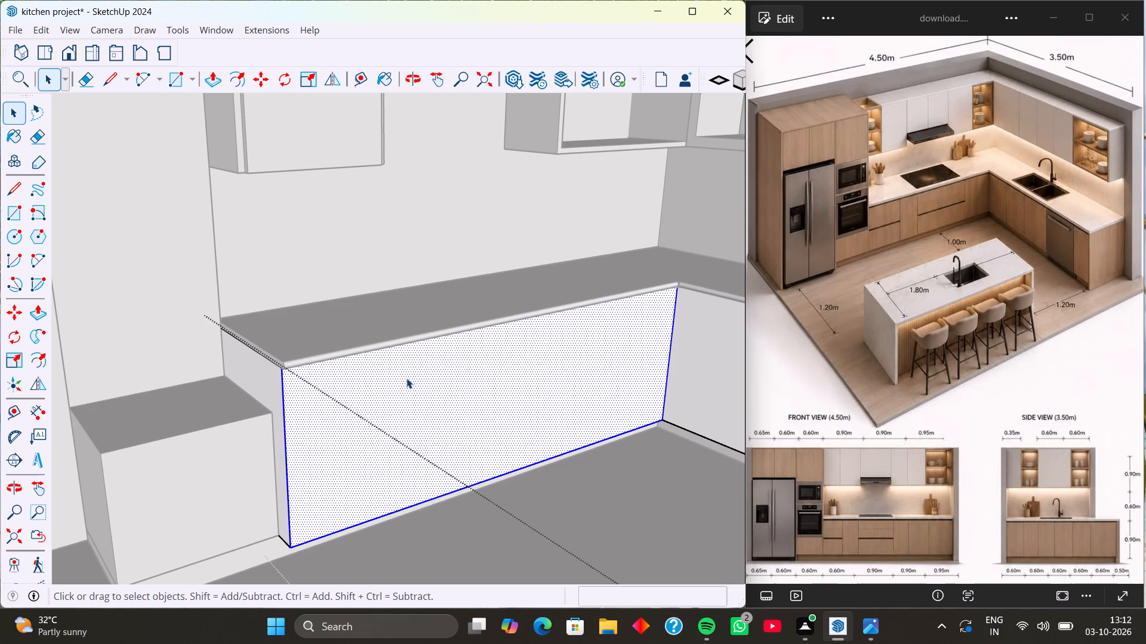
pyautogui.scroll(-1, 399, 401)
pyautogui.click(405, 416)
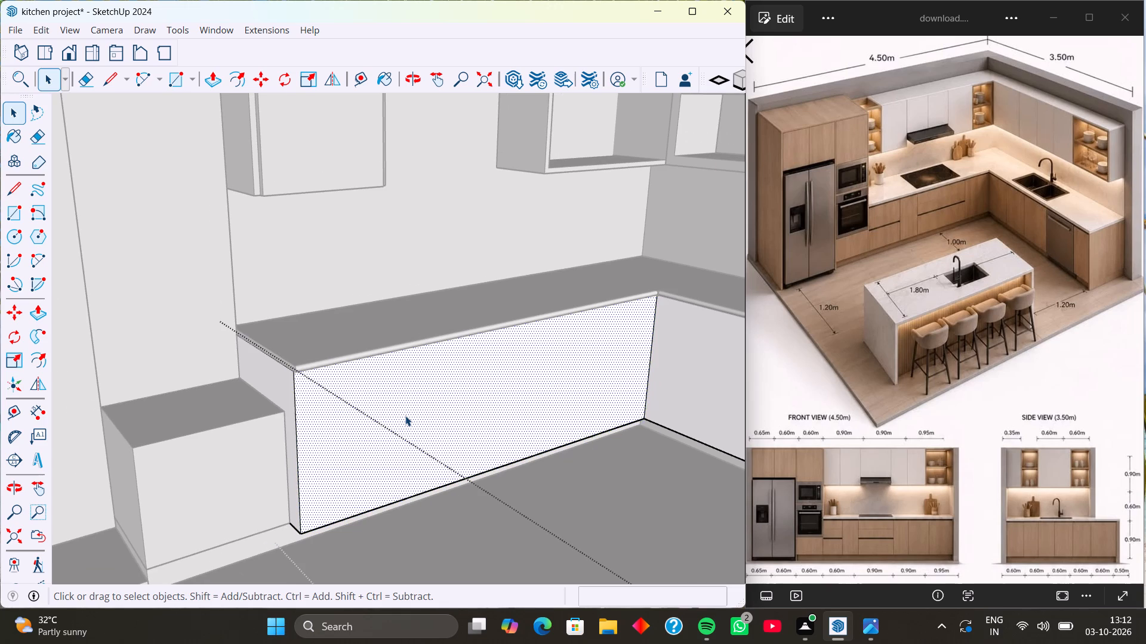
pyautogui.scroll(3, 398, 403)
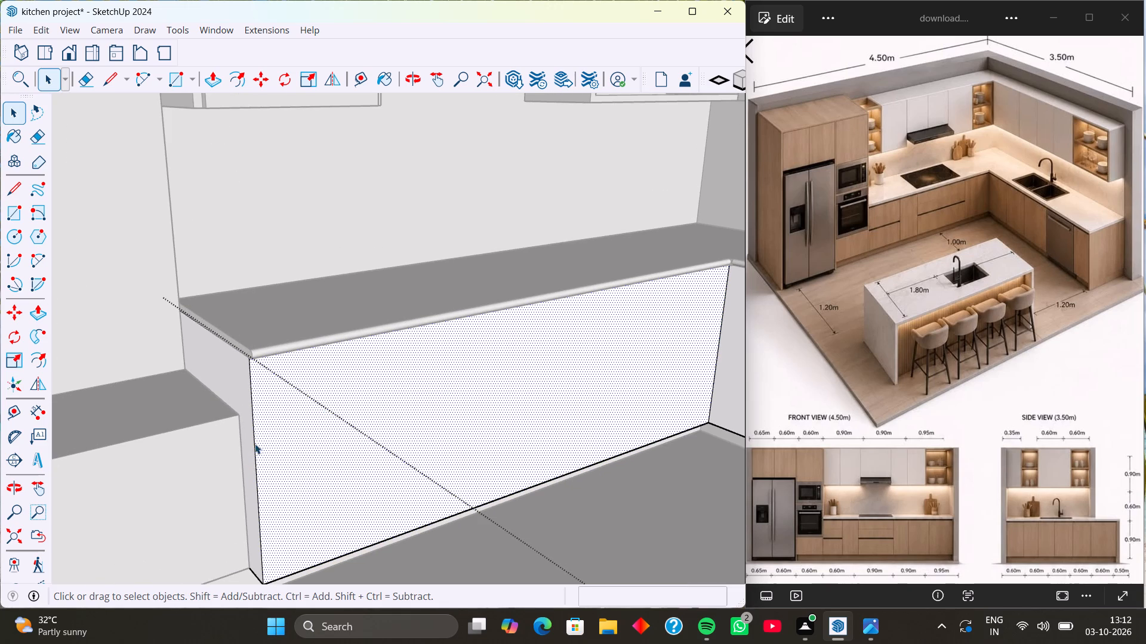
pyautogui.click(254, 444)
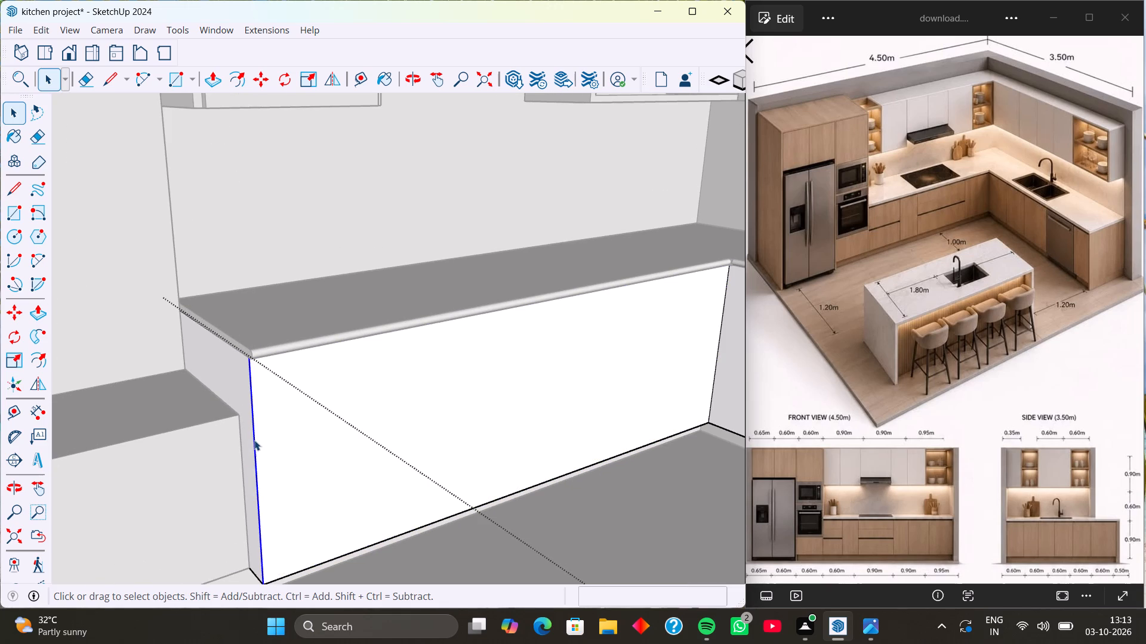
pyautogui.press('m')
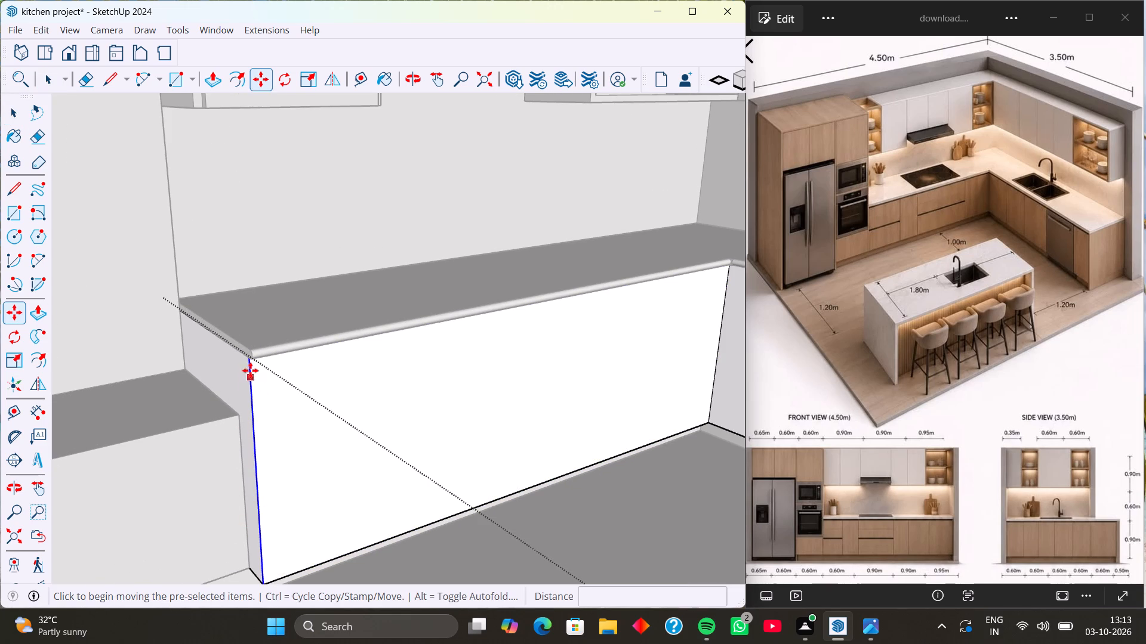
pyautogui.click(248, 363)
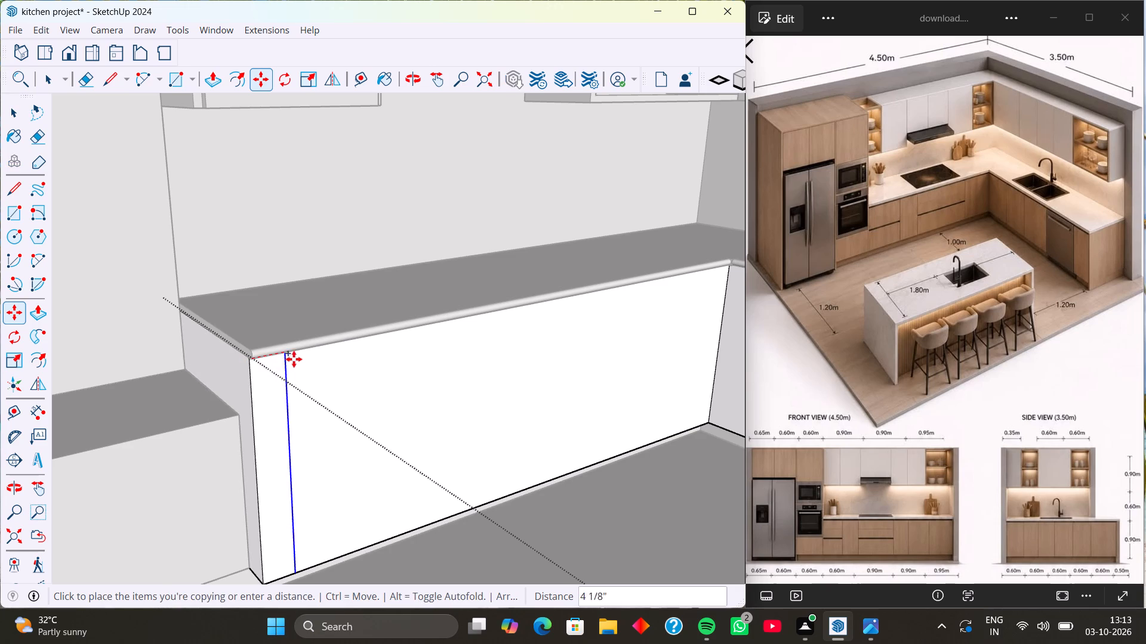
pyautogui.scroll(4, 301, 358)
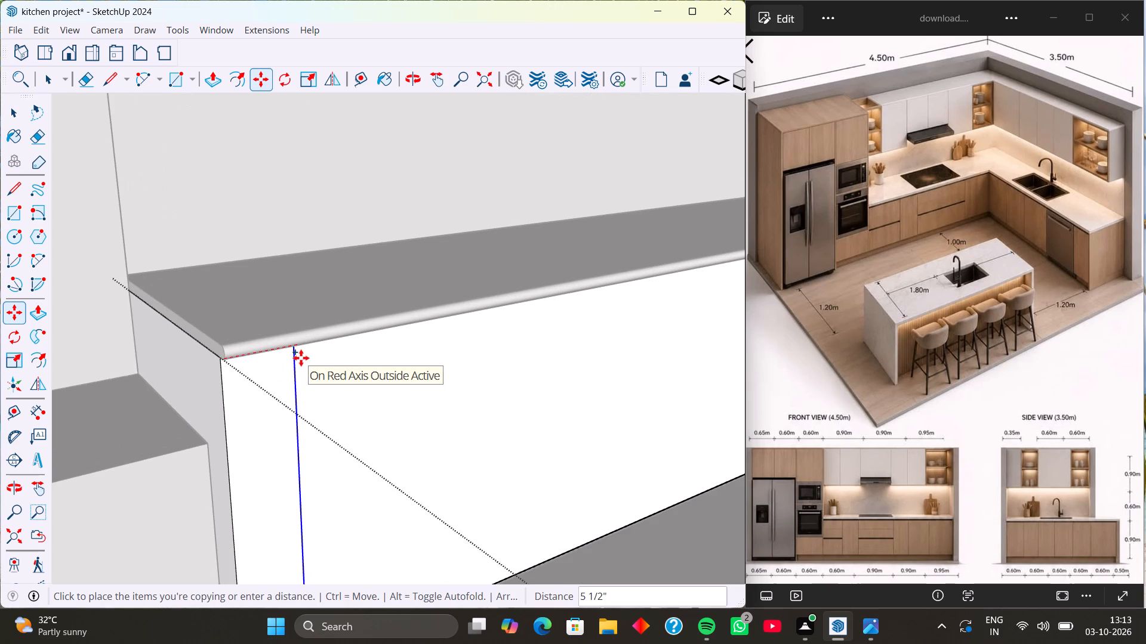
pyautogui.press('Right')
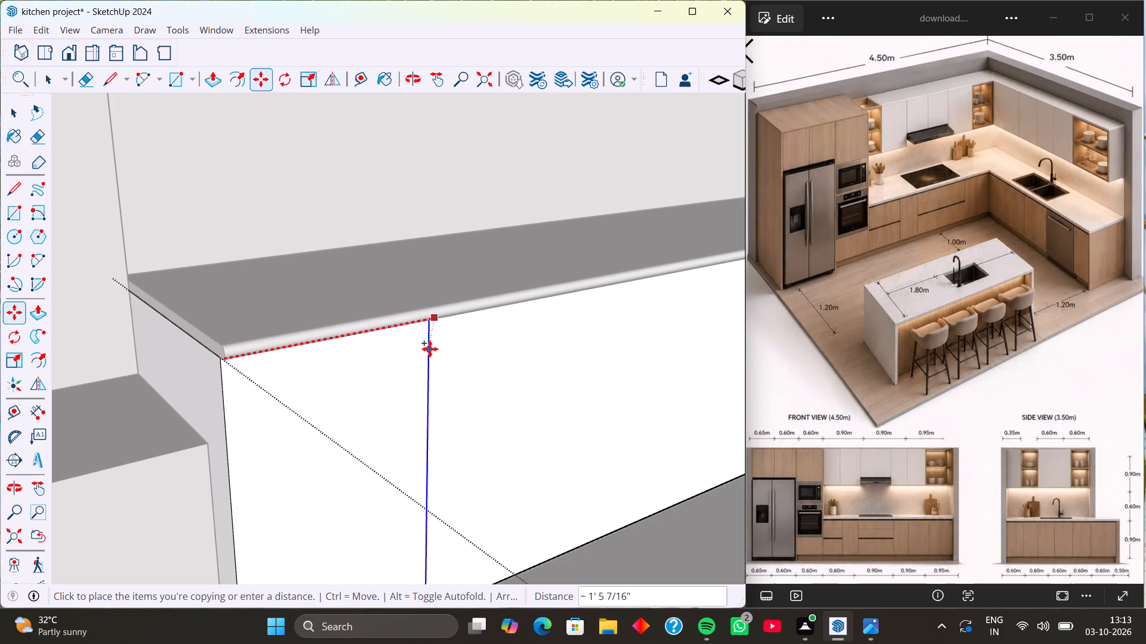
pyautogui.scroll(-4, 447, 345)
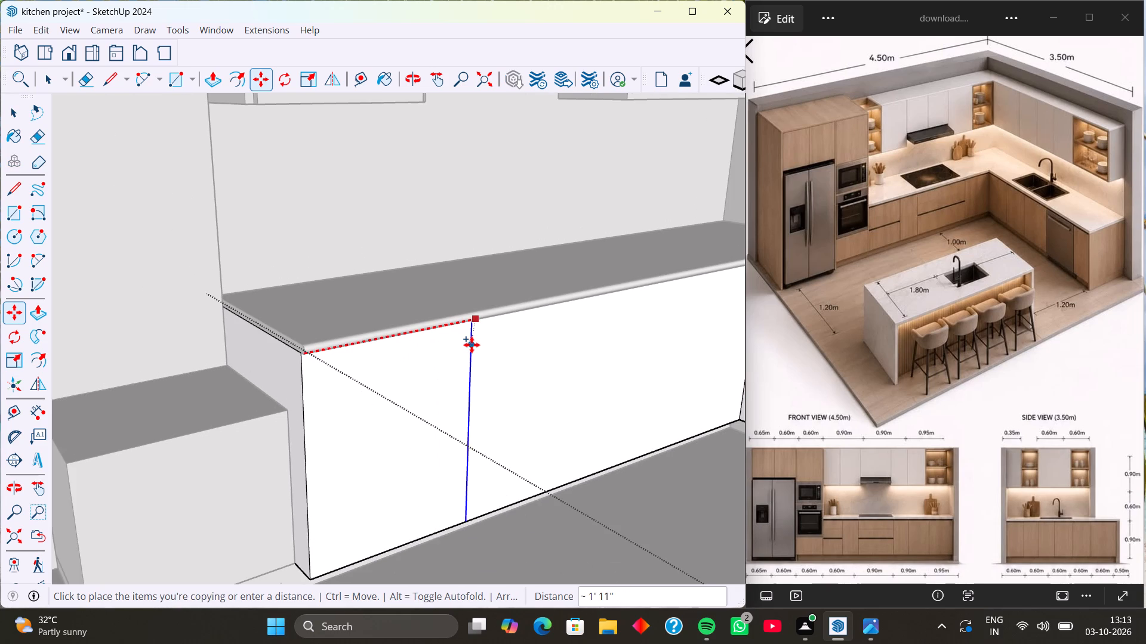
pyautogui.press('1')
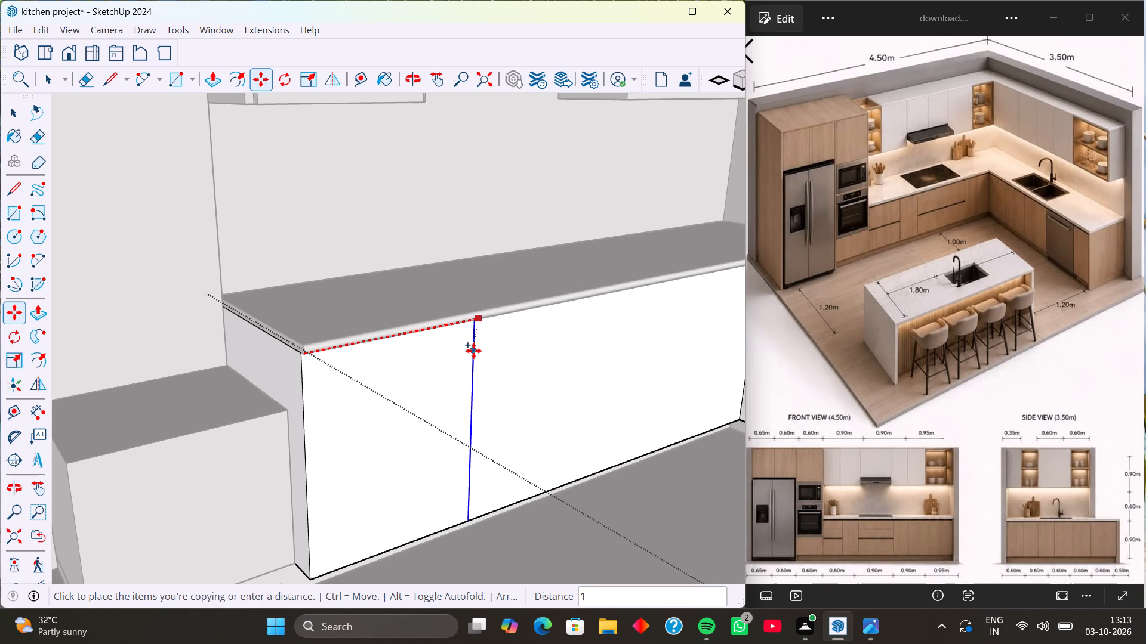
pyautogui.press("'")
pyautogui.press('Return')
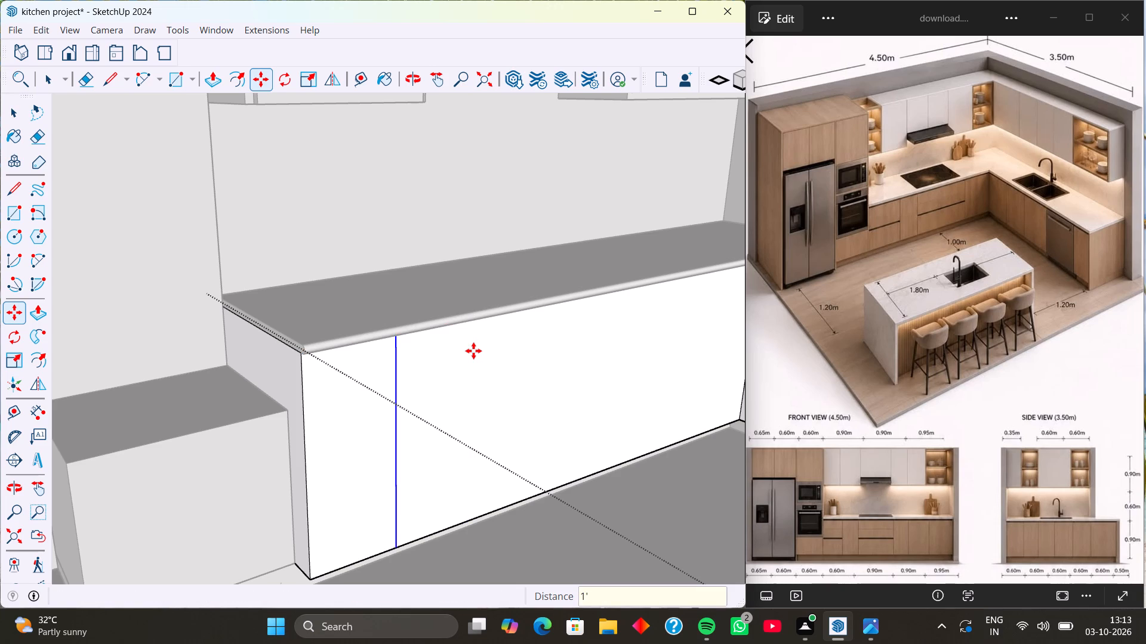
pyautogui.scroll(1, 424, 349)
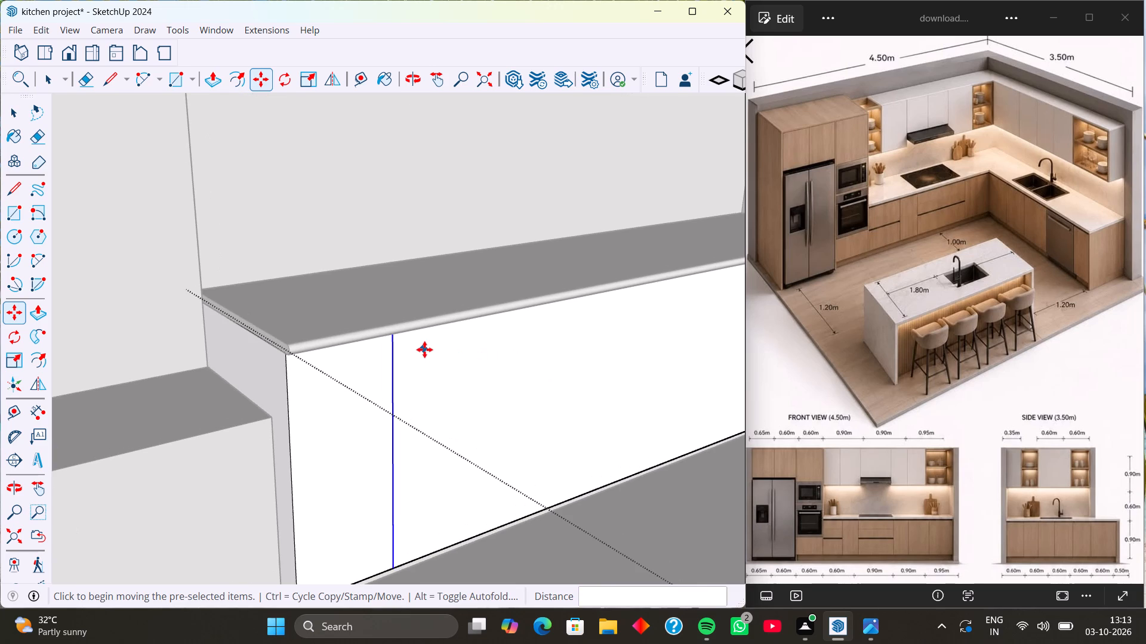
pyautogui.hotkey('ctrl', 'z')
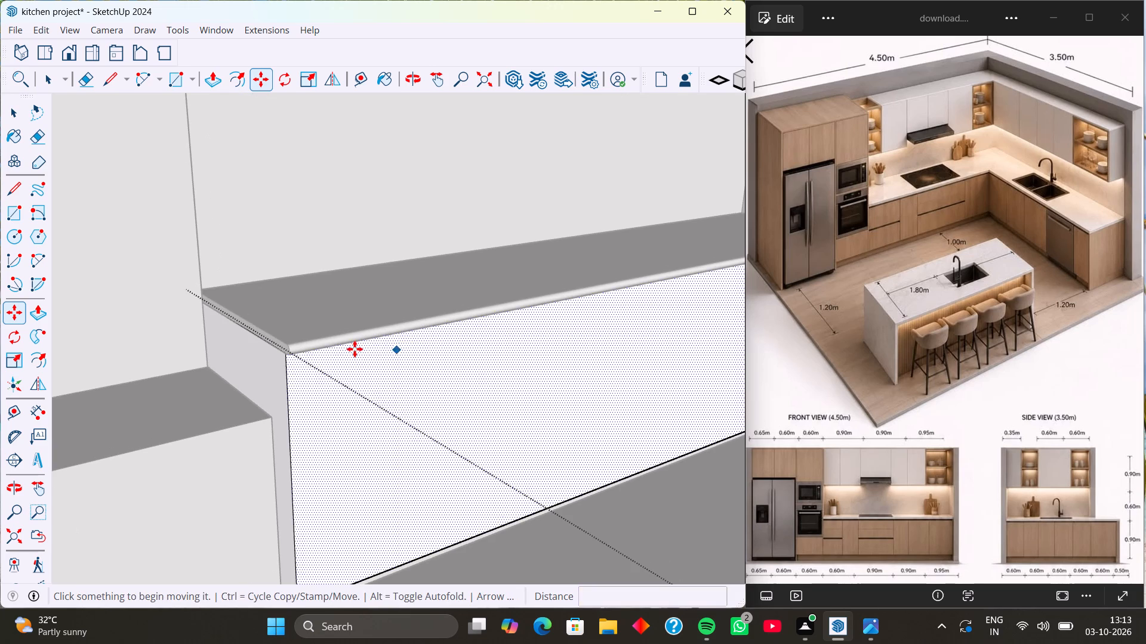
# Copy the cabinet front's vertical edge beside the low block 3' along the red axis to divide the front face.
pyautogui.scroll(4, 286, 386)
pyautogui.click(284, 348)
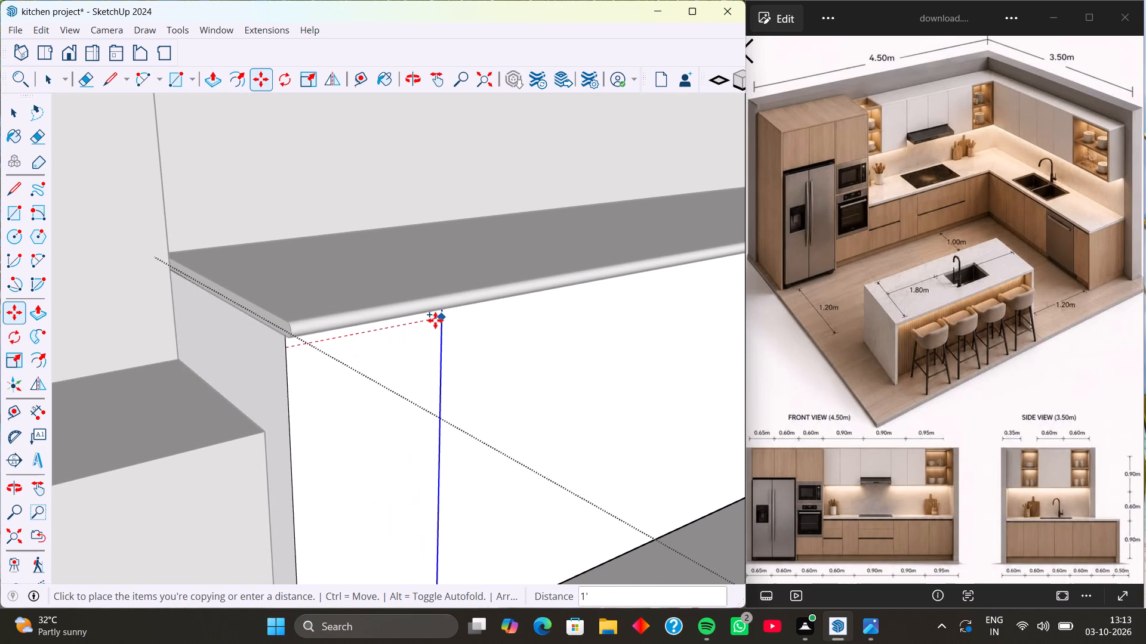
pyautogui.press('Right')
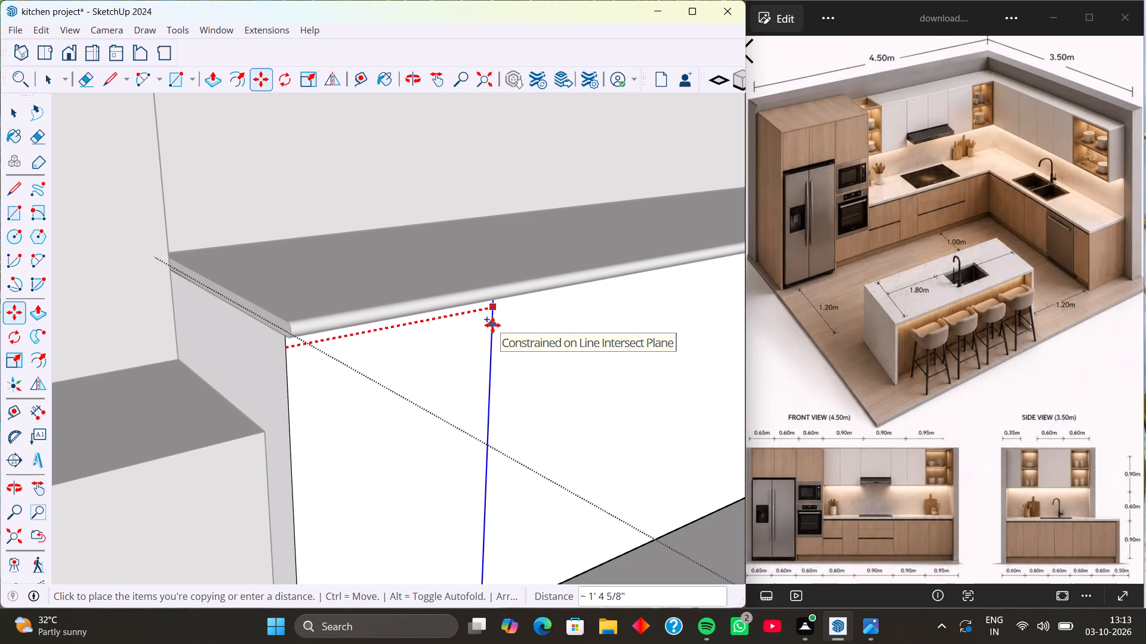
pyautogui.press('3')
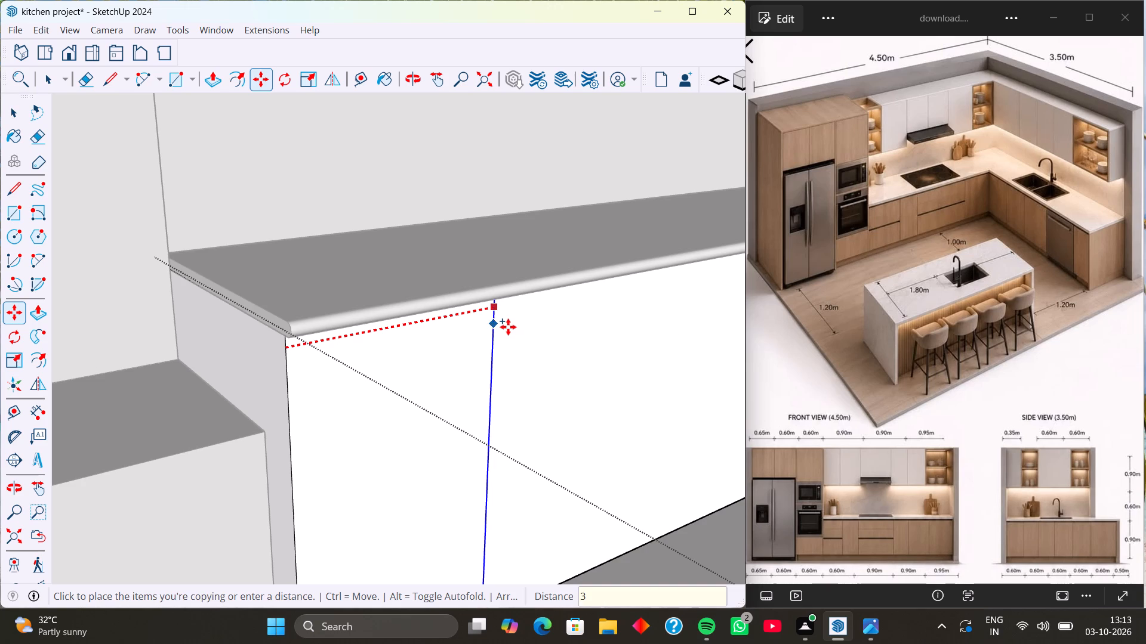
pyautogui.press("'")
pyautogui.press('Return')
pyautogui.scroll(-5, 508, 327)
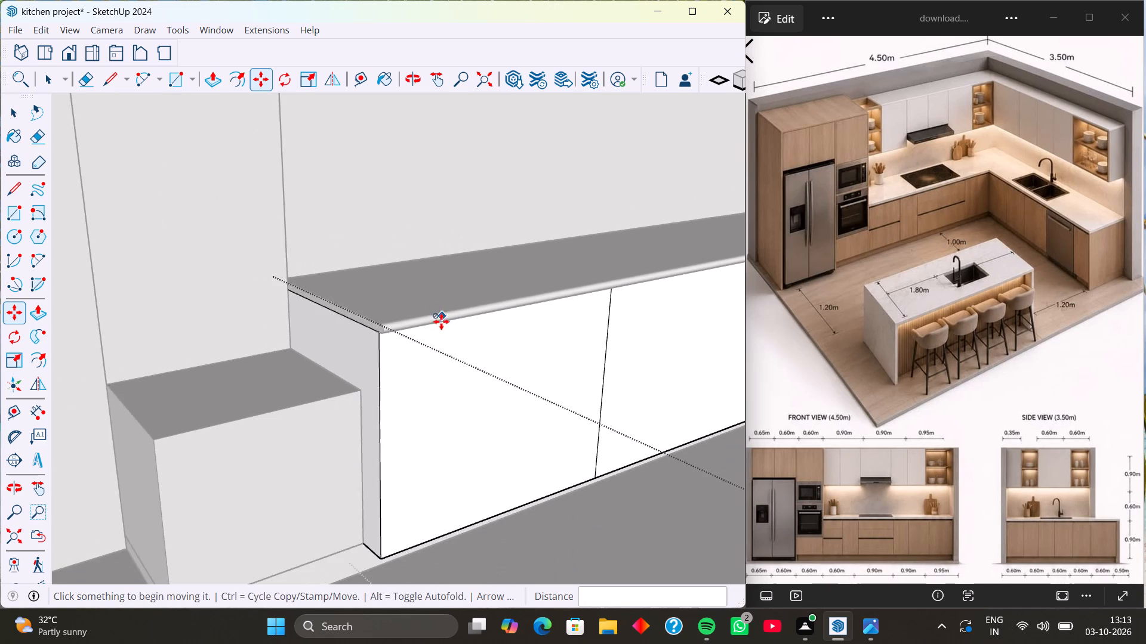
pyautogui.scroll(-5, 440, 326)
pyautogui.scroll(-2, 506, 339)
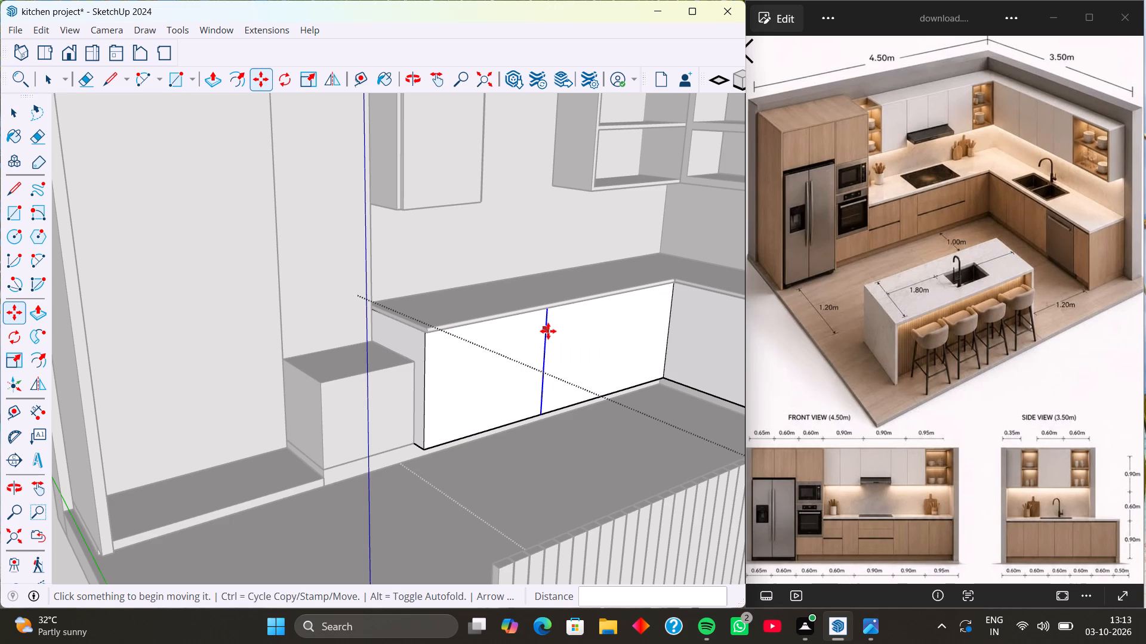
# Undo the 3' edge copy that divides the back-wall base cabinet front.
pyautogui.scroll(5, 549, 321)
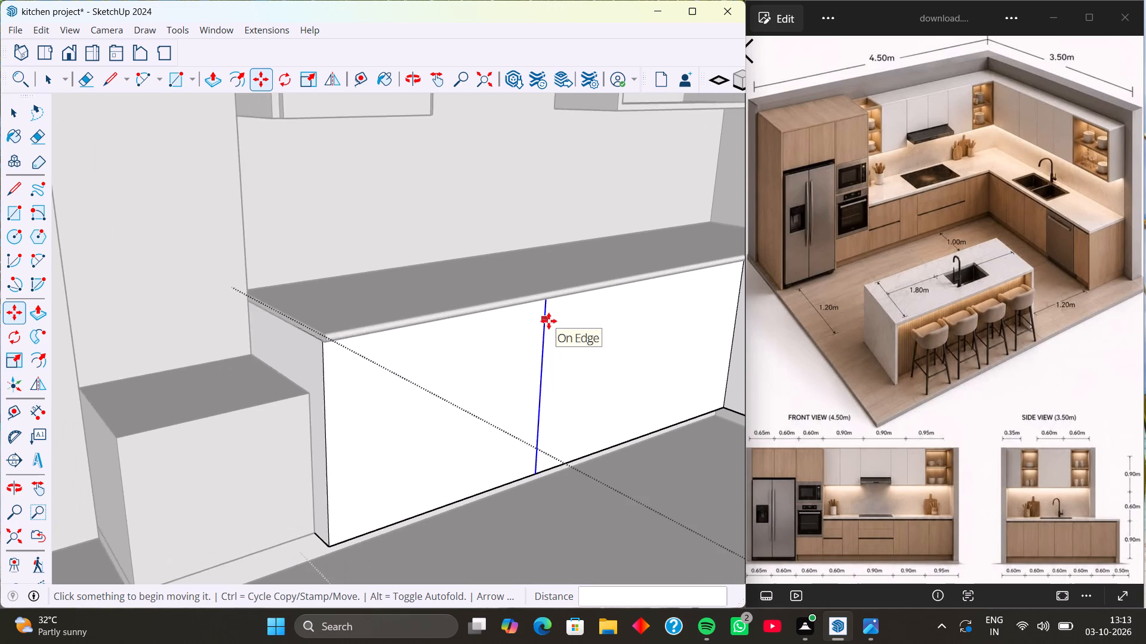
pyautogui.scroll(-3, 549, 321)
pyautogui.scroll(-8, 492, 359)
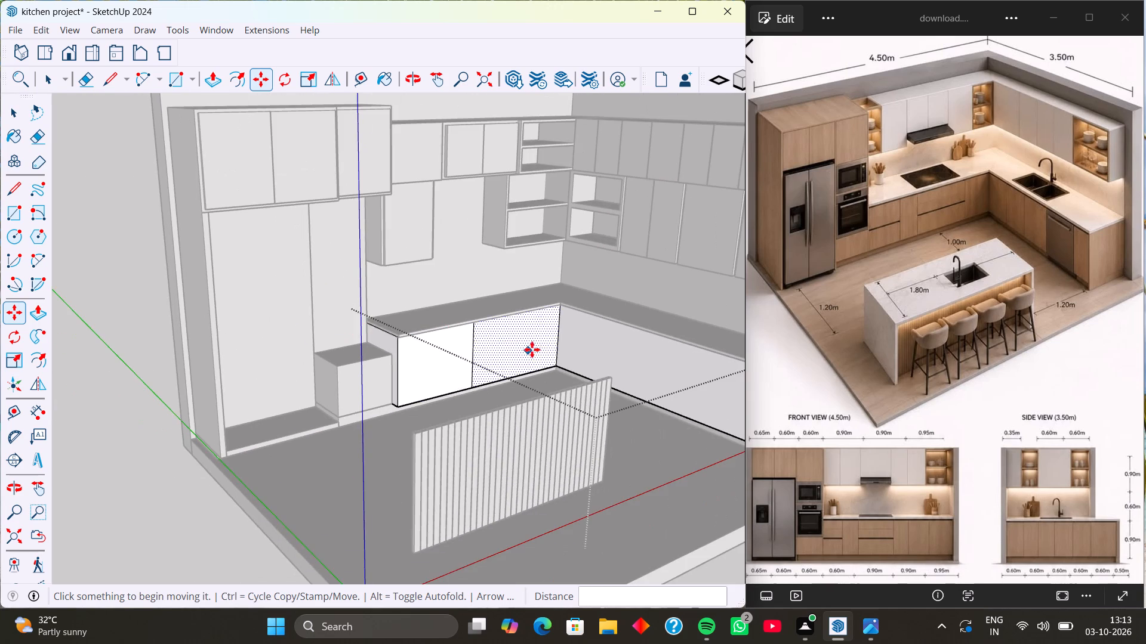
pyautogui.scroll(5, 574, 339)
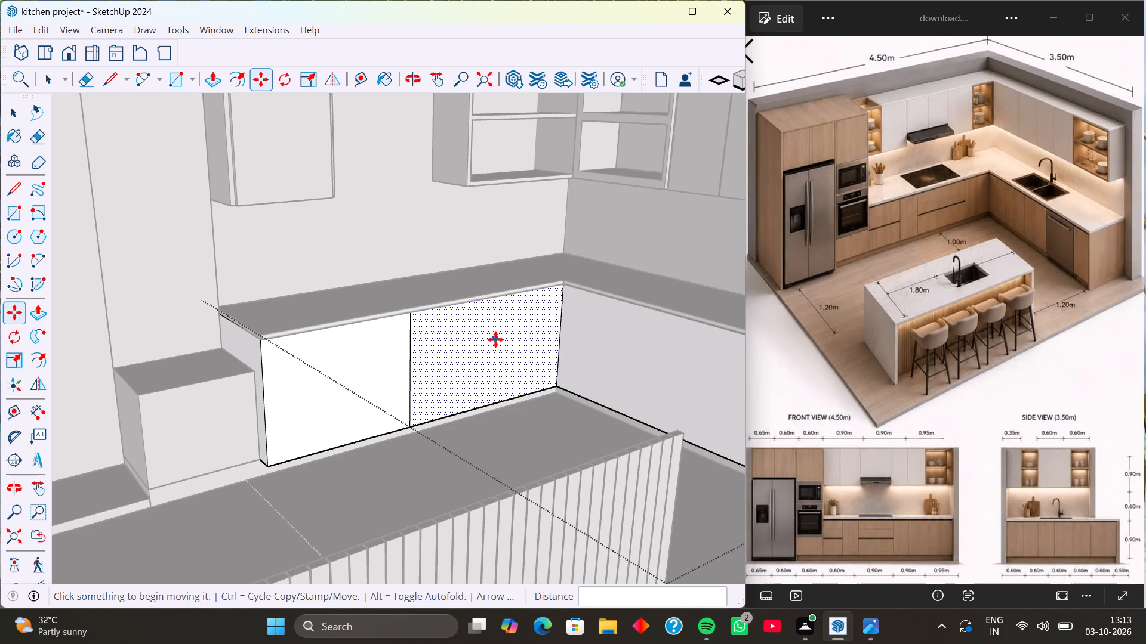
pyautogui.scroll(-4, 495, 339)
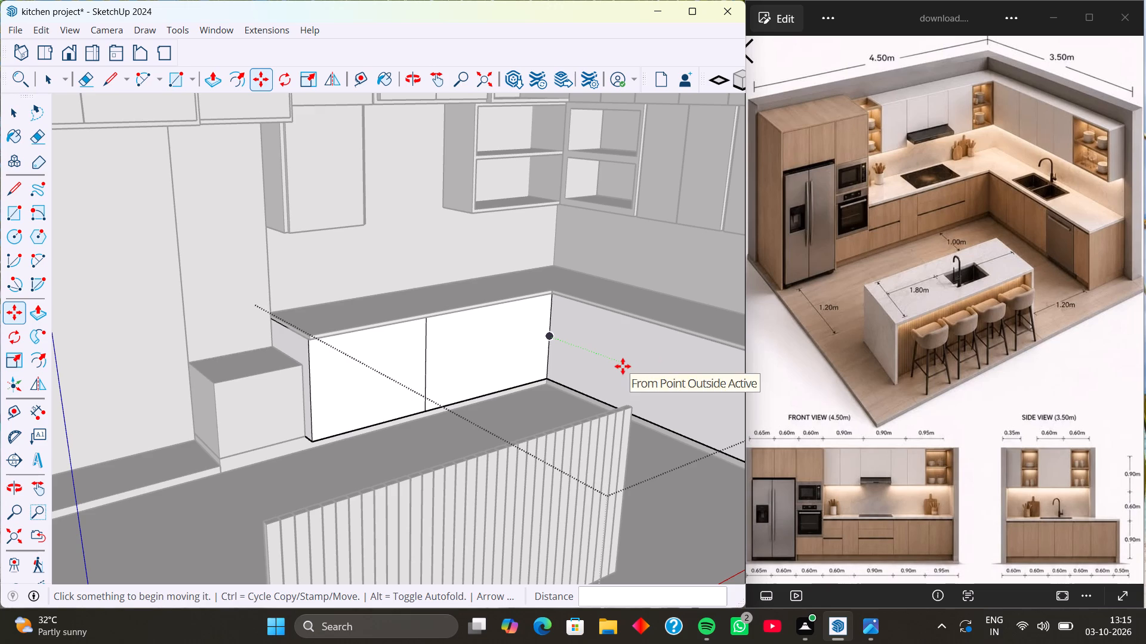
pyautogui.hotkey('ctrl', 'z')
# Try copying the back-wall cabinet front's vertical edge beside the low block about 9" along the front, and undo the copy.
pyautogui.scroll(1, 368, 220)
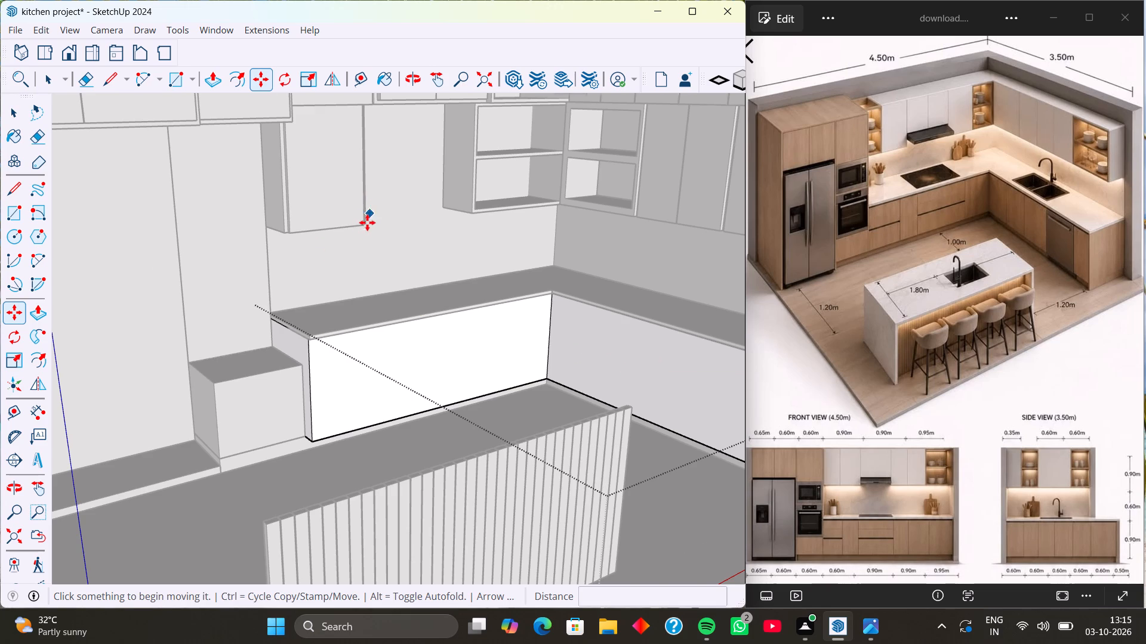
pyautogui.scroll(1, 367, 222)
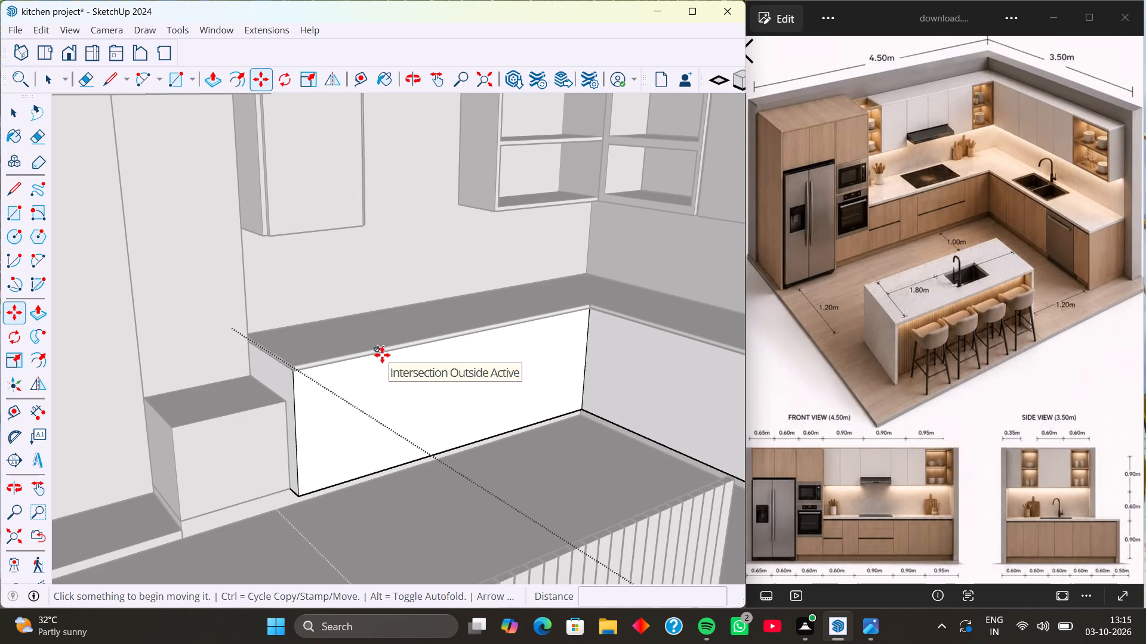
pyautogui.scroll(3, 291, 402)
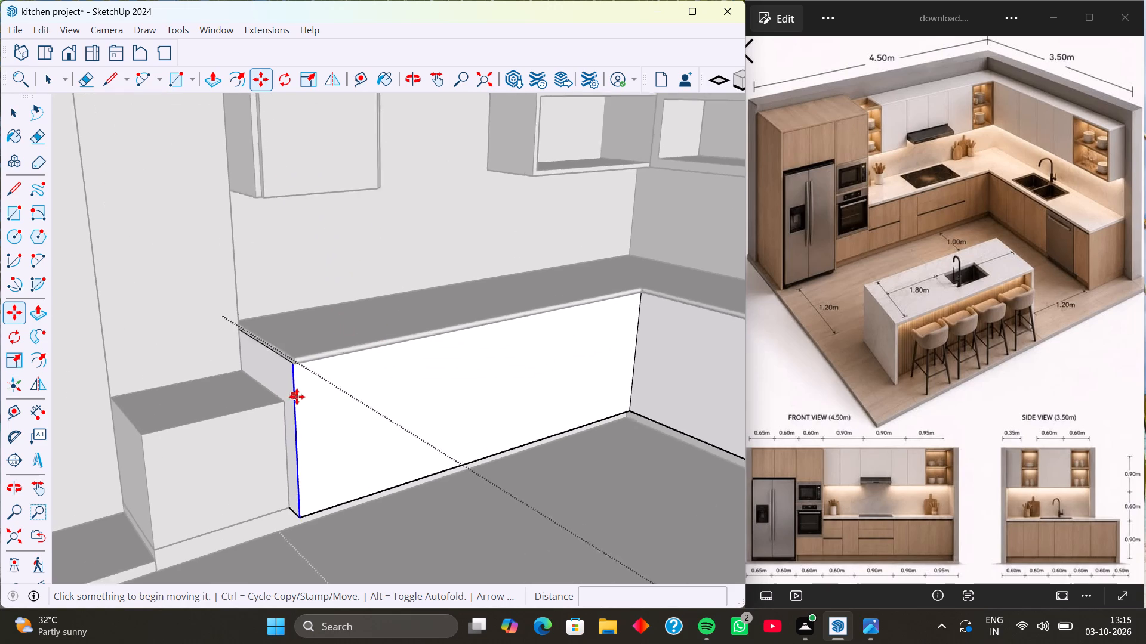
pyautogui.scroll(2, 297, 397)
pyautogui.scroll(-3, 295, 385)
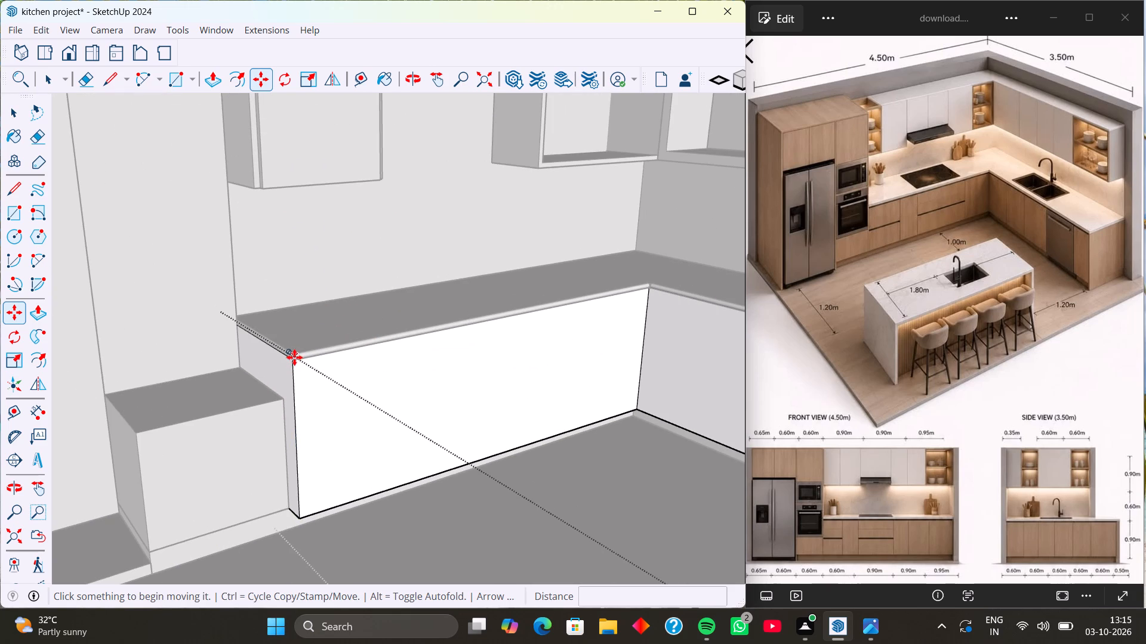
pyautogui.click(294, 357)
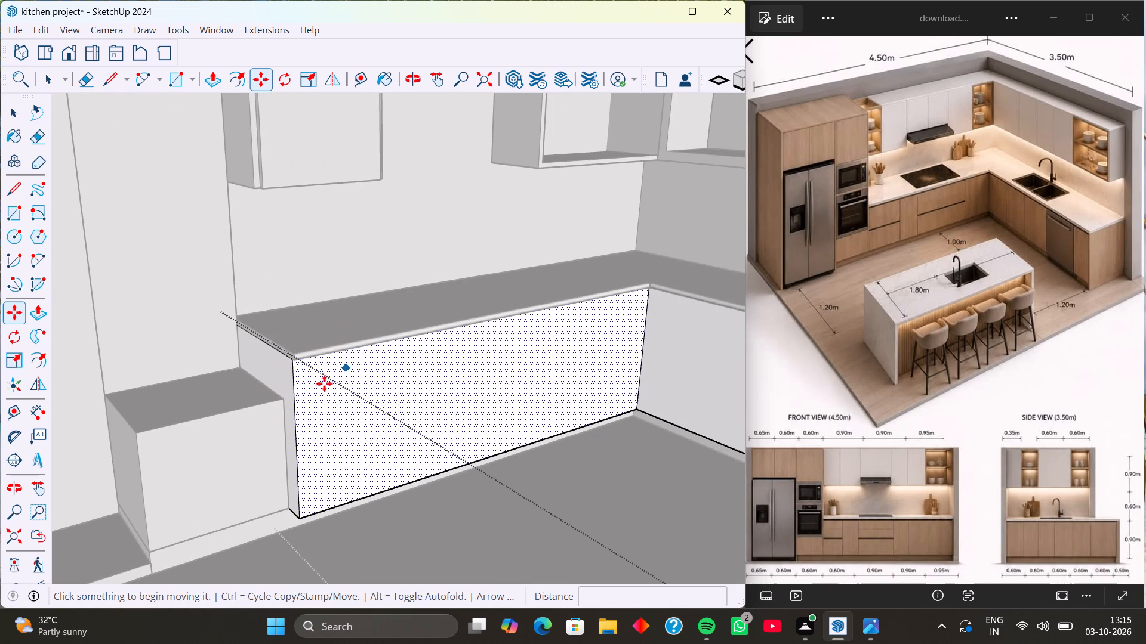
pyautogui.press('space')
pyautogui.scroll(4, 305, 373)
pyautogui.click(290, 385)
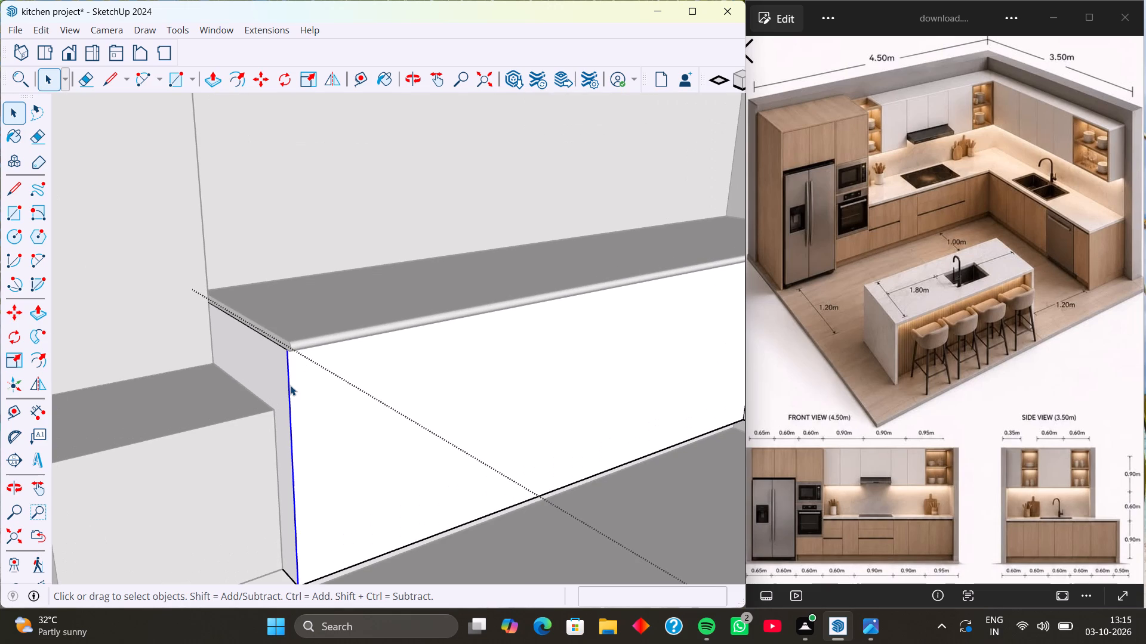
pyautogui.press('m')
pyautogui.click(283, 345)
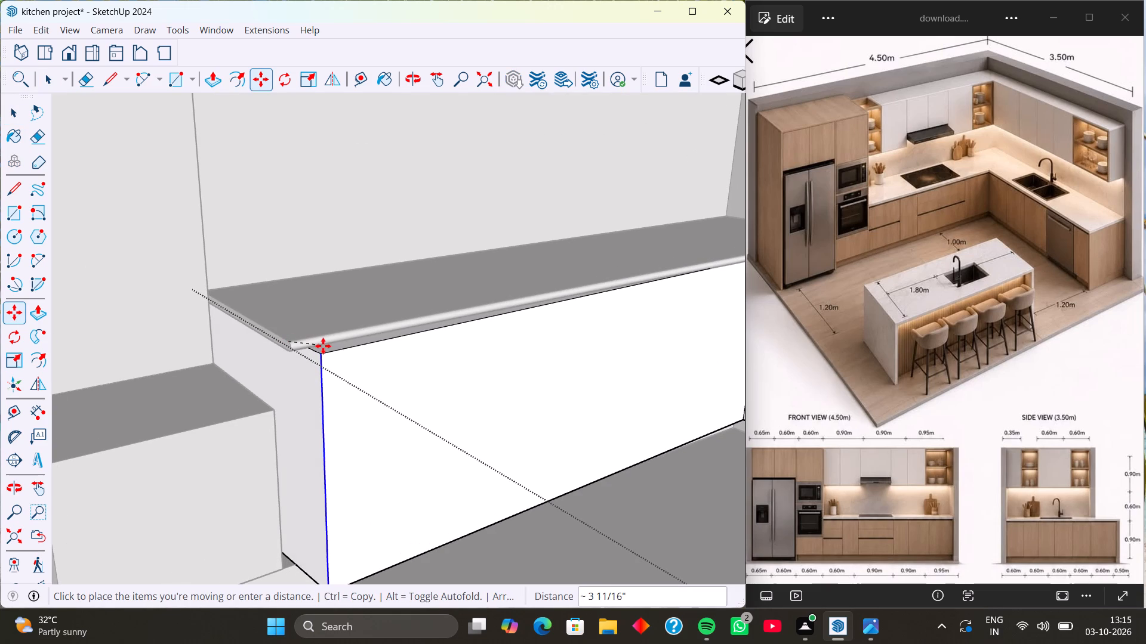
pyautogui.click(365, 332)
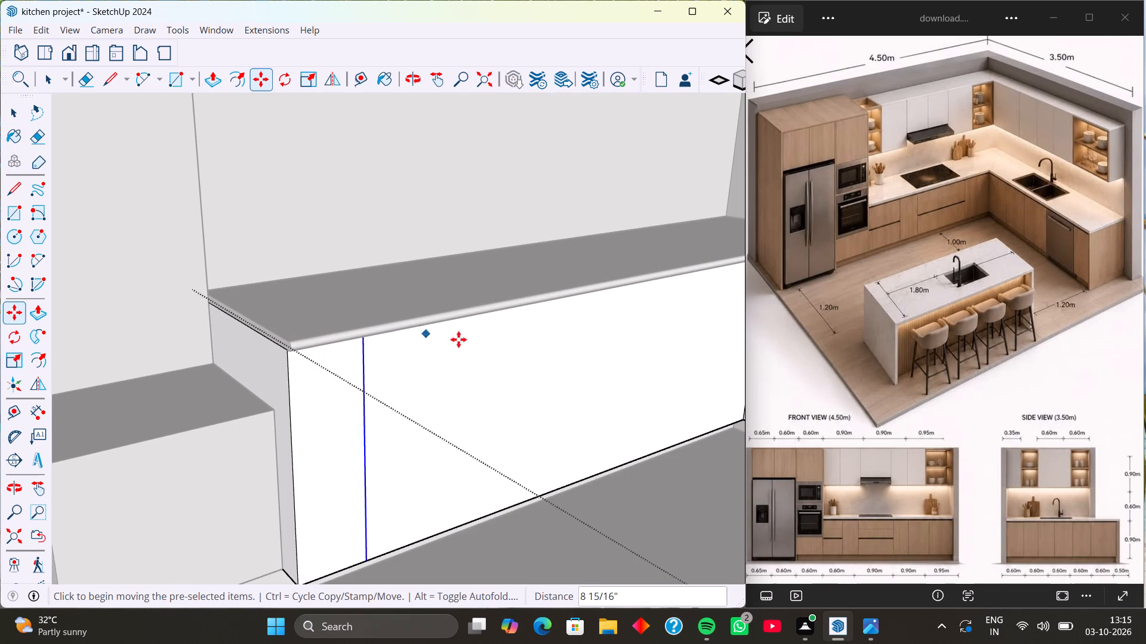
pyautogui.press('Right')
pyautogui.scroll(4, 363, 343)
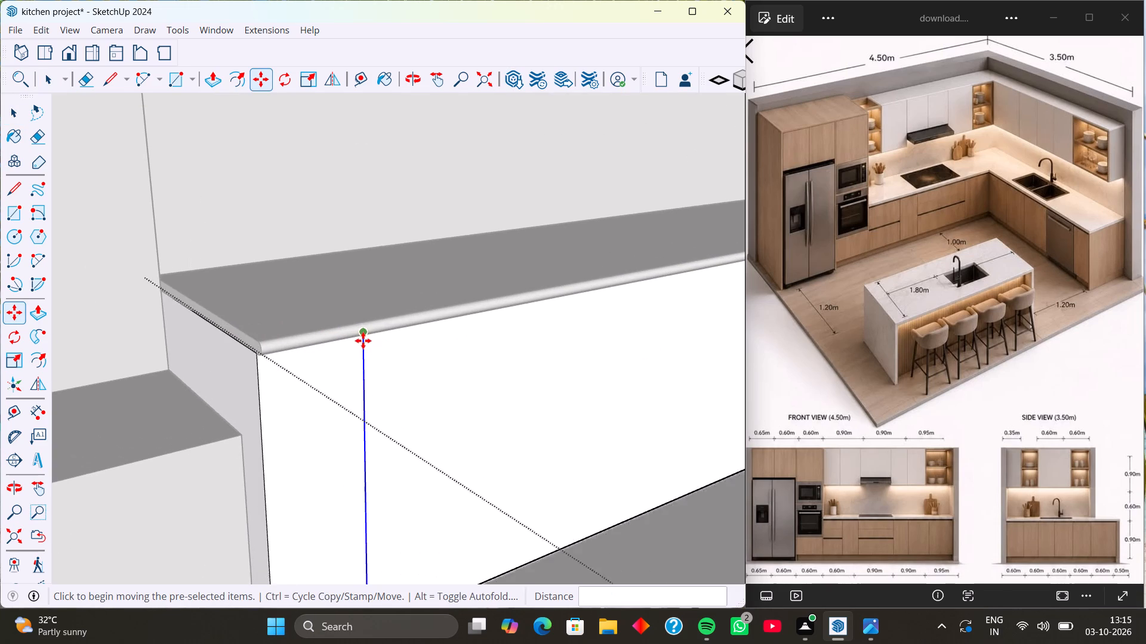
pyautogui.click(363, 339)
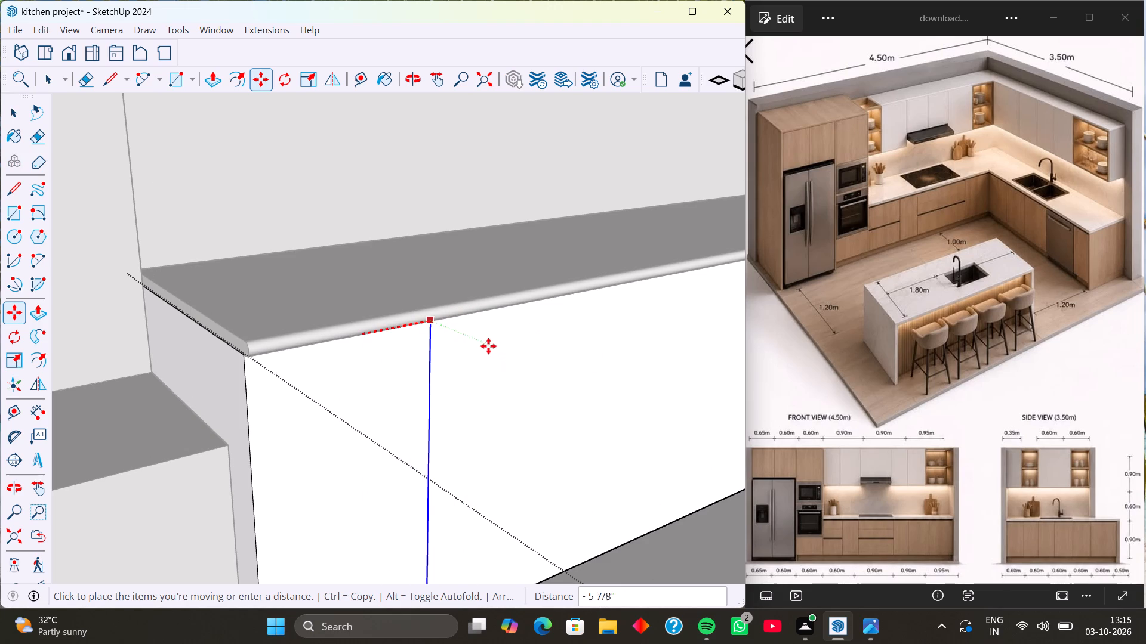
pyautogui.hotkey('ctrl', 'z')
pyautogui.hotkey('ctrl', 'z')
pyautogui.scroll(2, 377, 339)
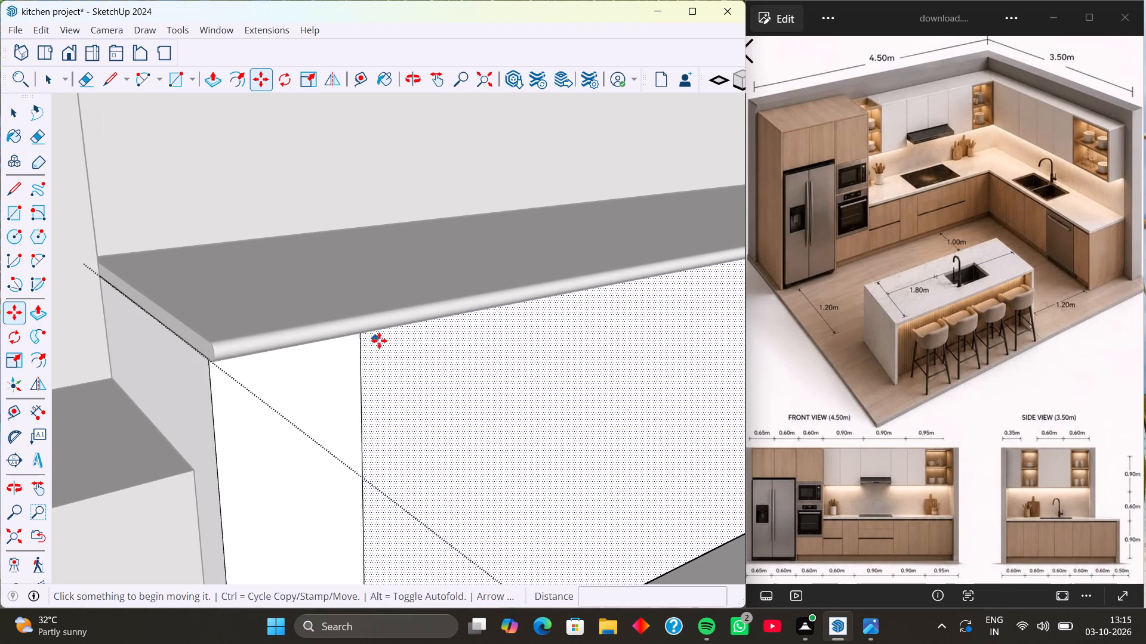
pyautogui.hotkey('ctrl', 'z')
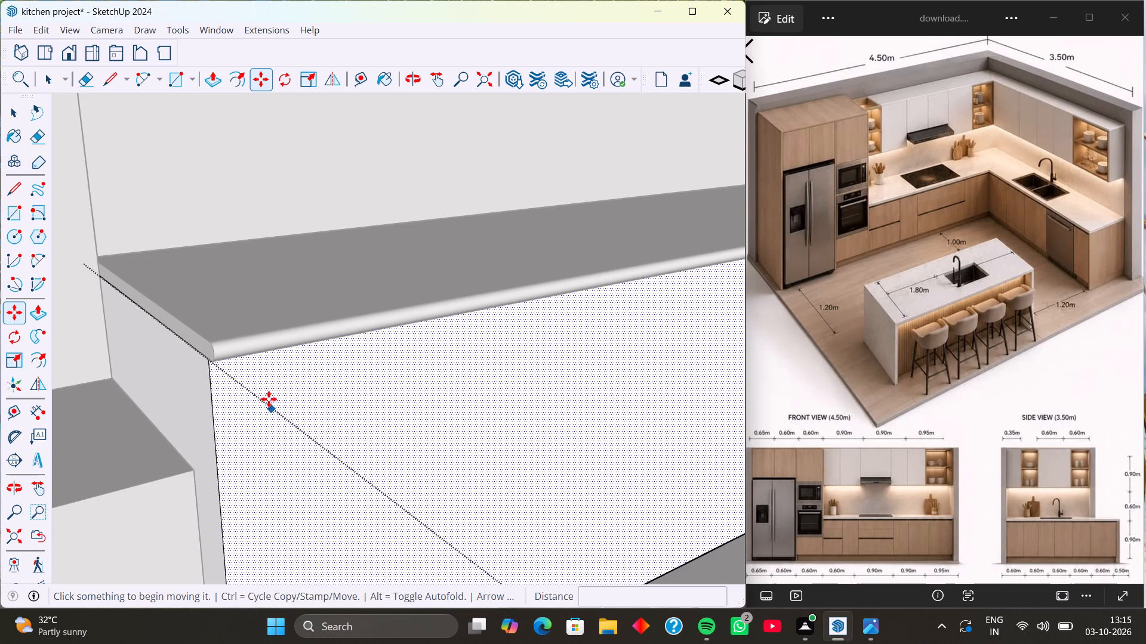
# Copy the back-wall cabinet front's vertical edge beside the low block 2' along the red axis to mark off the first unit.
pyautogui.press('space')
pyautogui.click(213, 401)
pyautogui.press('m')
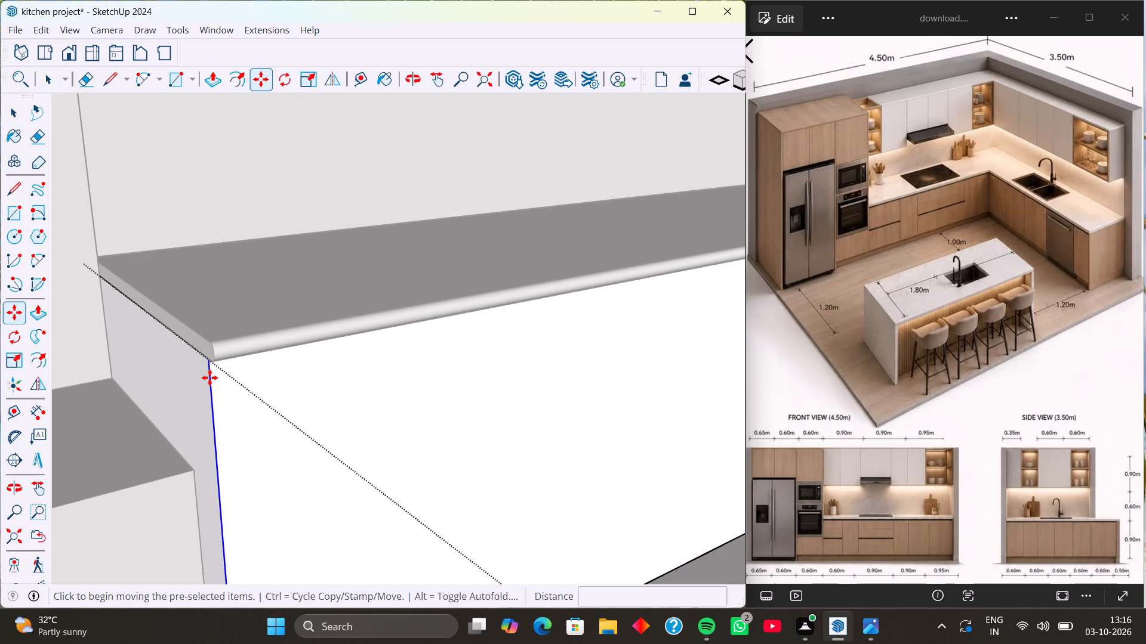
pyautogui.click(211, 369)
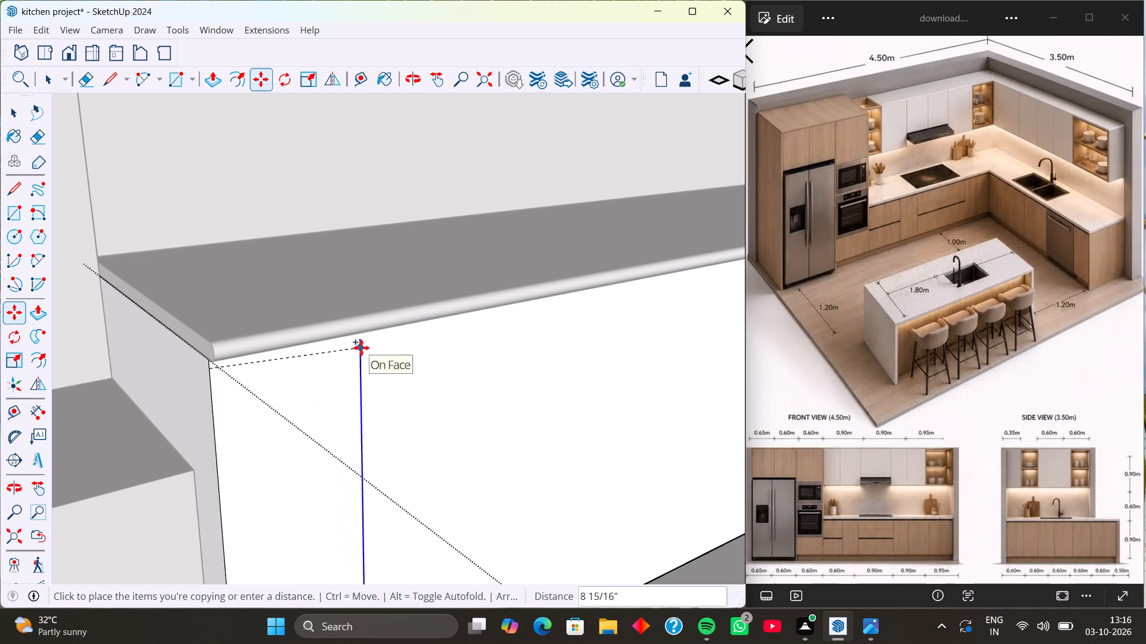
pyautogui.press('Right')
pyautogui.press('2')
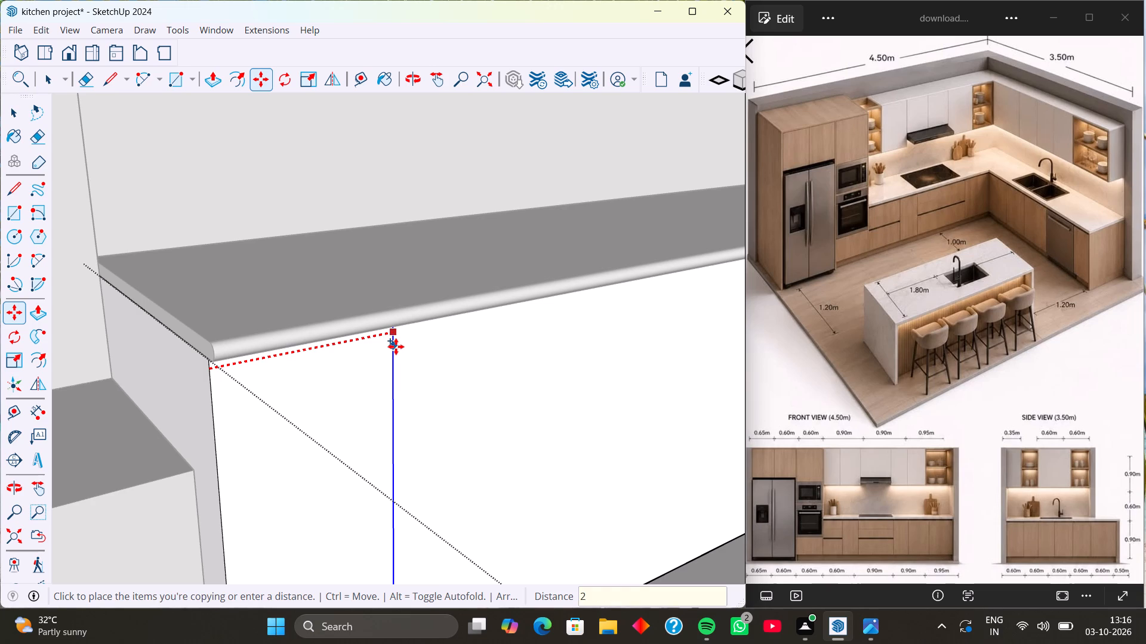
pyautogui.press("'")
pyautogui.press('Return')
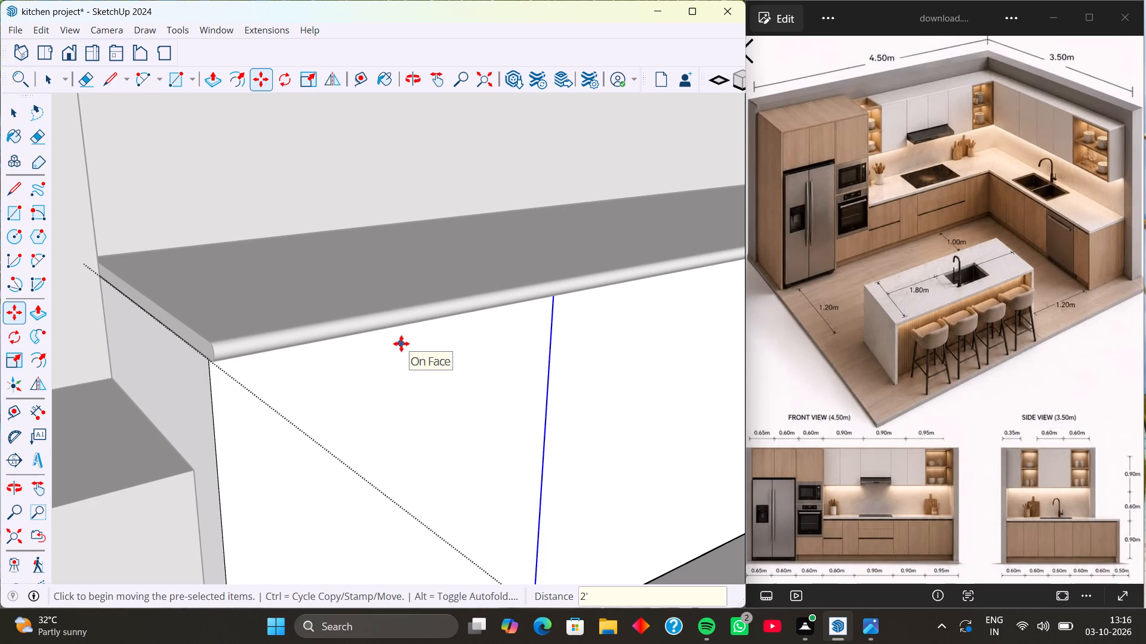
# Copy the new dividing edge another 2' along the red axis, toward the inner corner, to mark off the second unit.
pyautogui.scroll(-3, 455, 290)
pyautogui.scroll(-4, 340, 301)
pyautogui.scroll(-3, 514, 296)
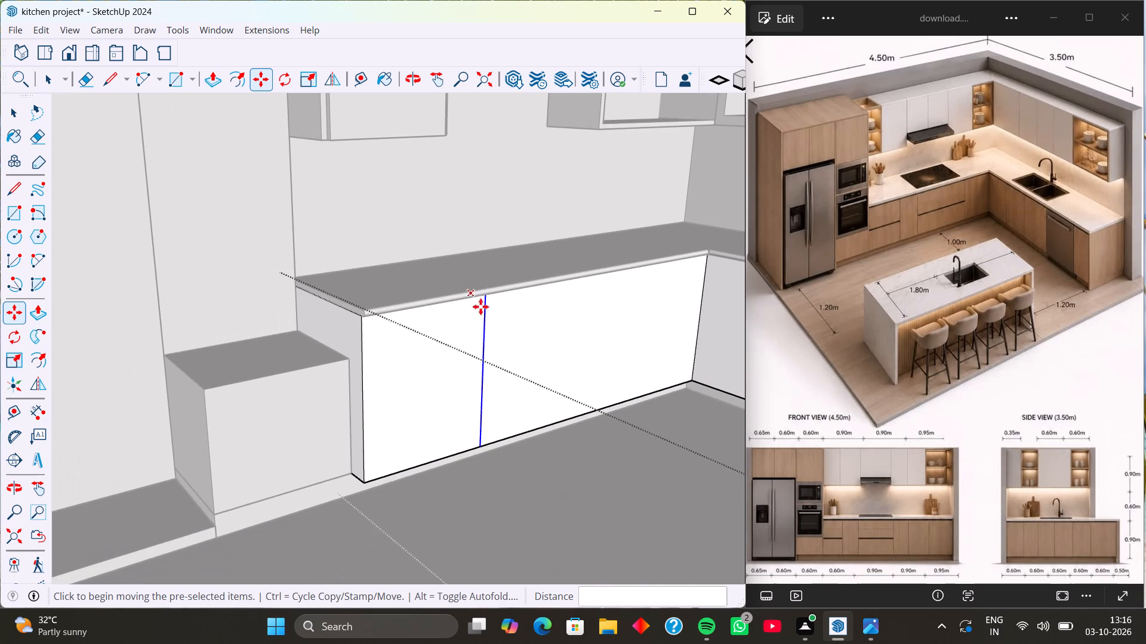
pyautogui.scroll(16, 491, 302)
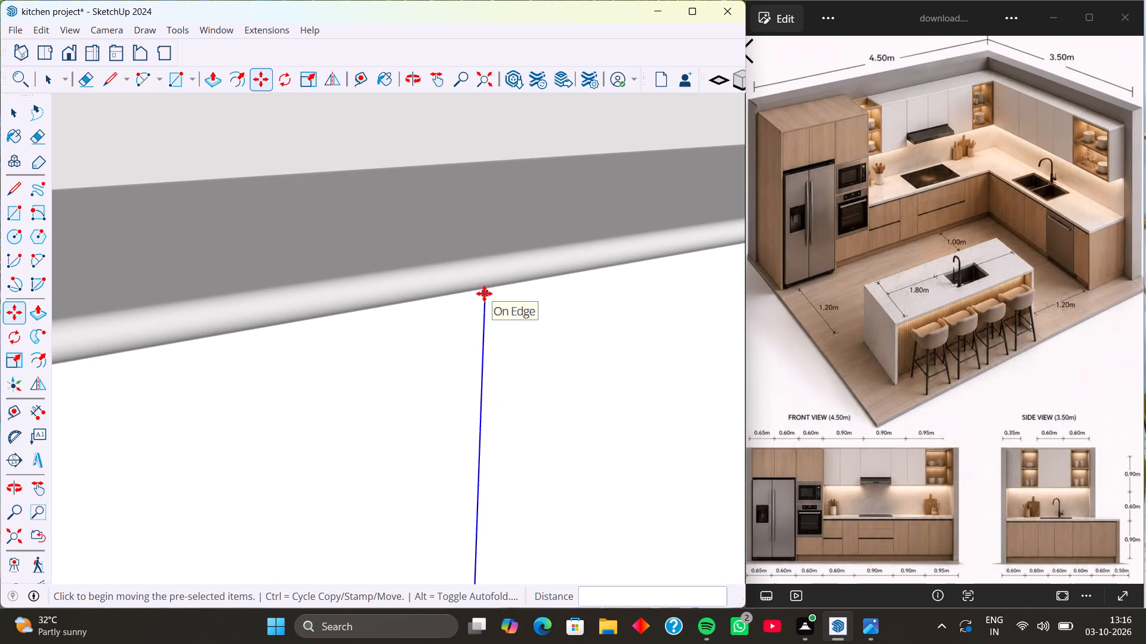
pyautogui.click(489, 293)
pyautogui.scroll(-6, 634, 293)
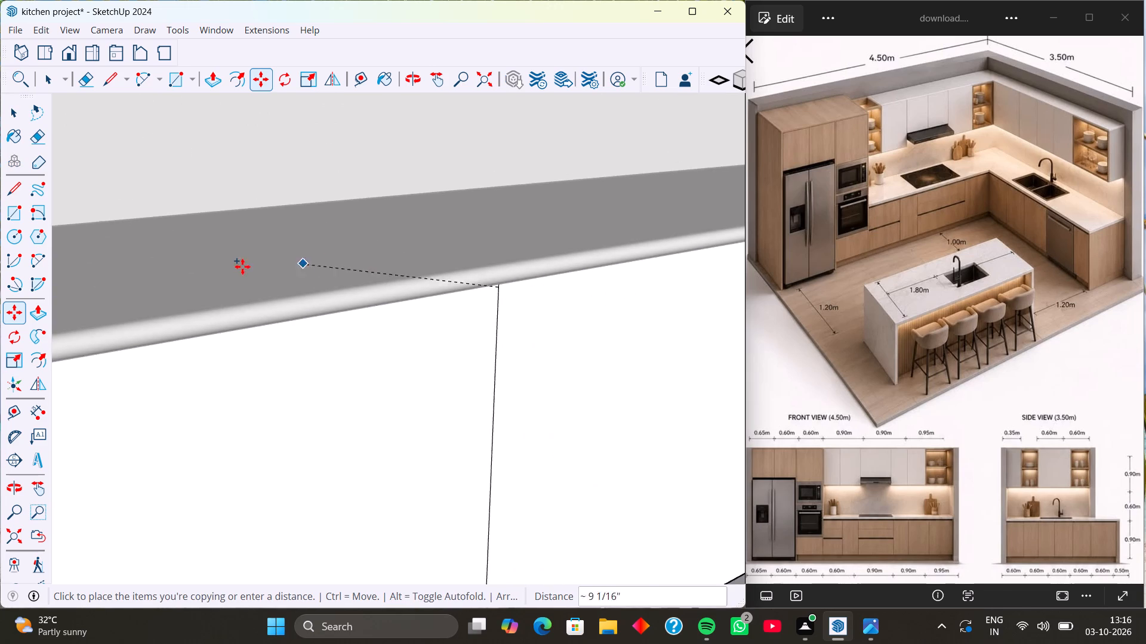
pyautogui.scroll(-4, 242, 267)
pyautogui.press('Right')
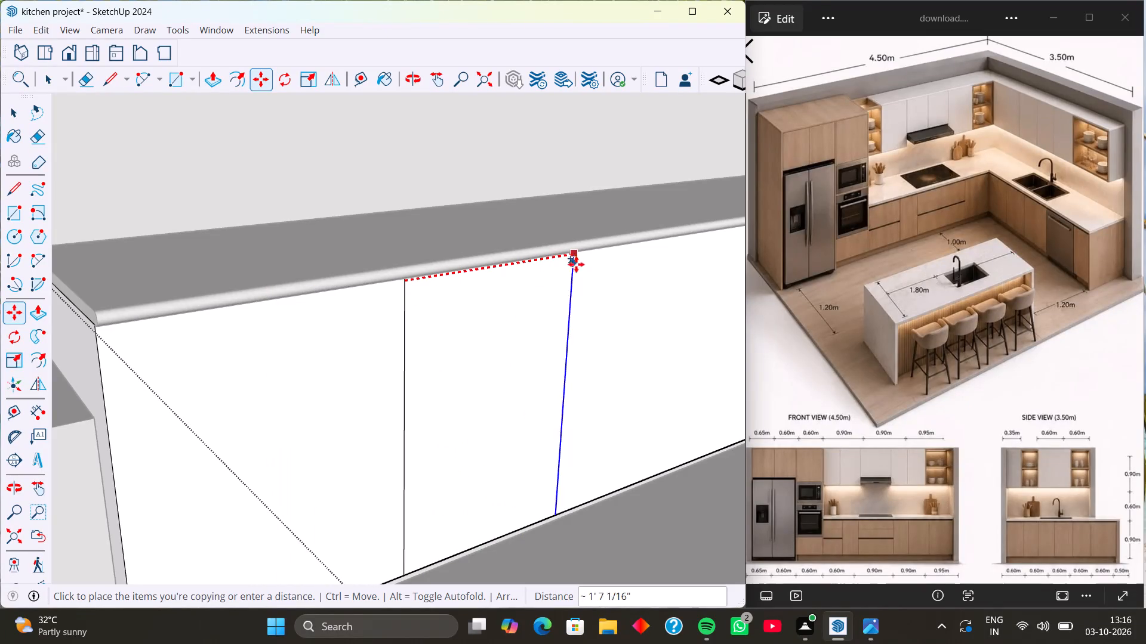
pyautogui.write("2'")
pyautogui.press('Return')
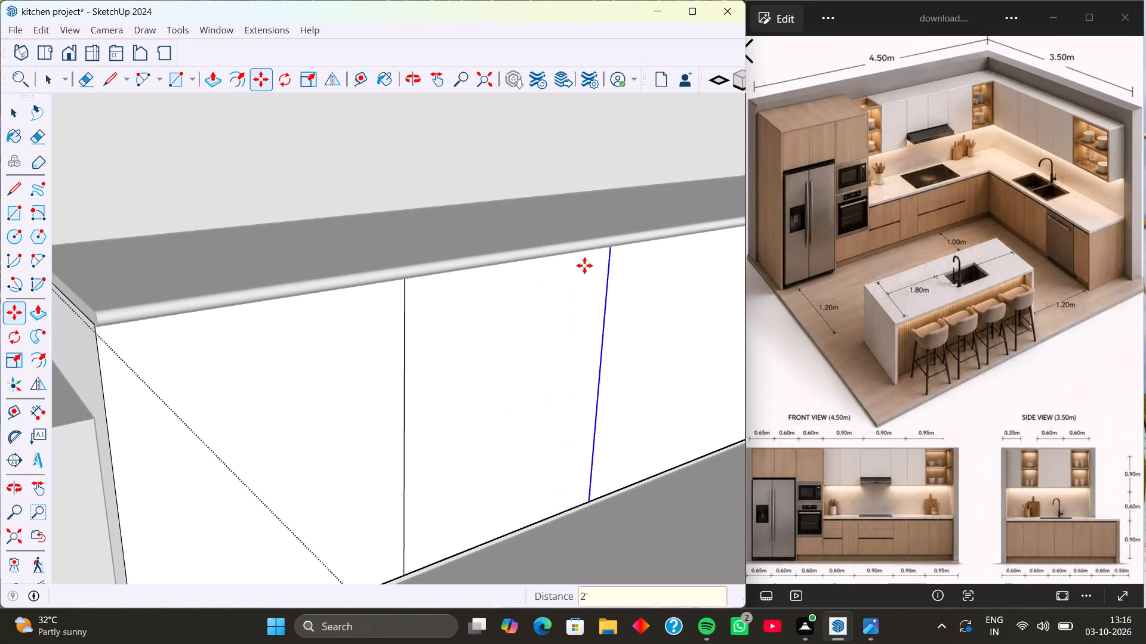
# Examine the divided back-wall base cabinet front and the adjoining side run of the L-shaped cabinet from several angles.
pyautogui.scroll(-5, 539, 267)
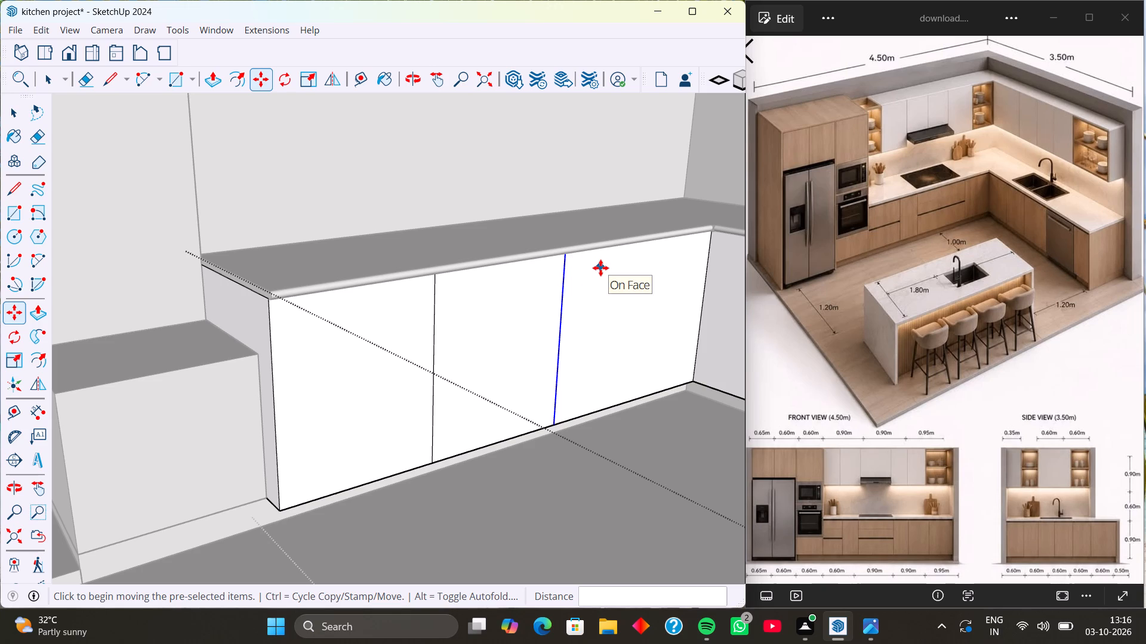
pyautogui.scroll(5, 351, 324)
pyautogui.scroll(10, 482, 298)
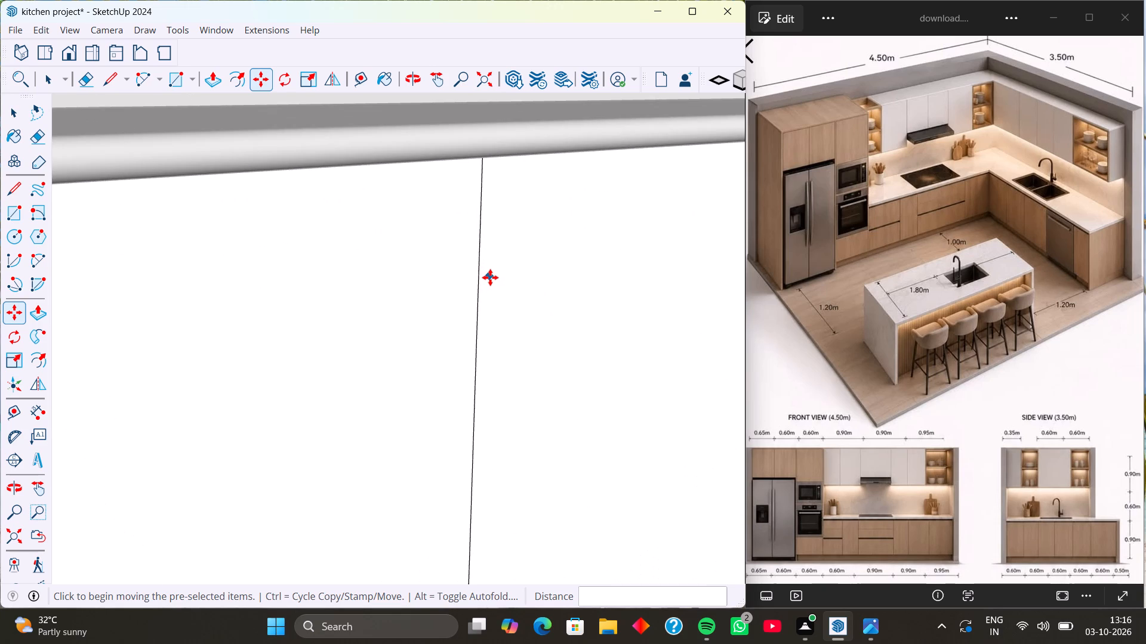
pyautogui.scroll(-4, 427, 261)
pyautogui.scroll(-4, 226, 238)
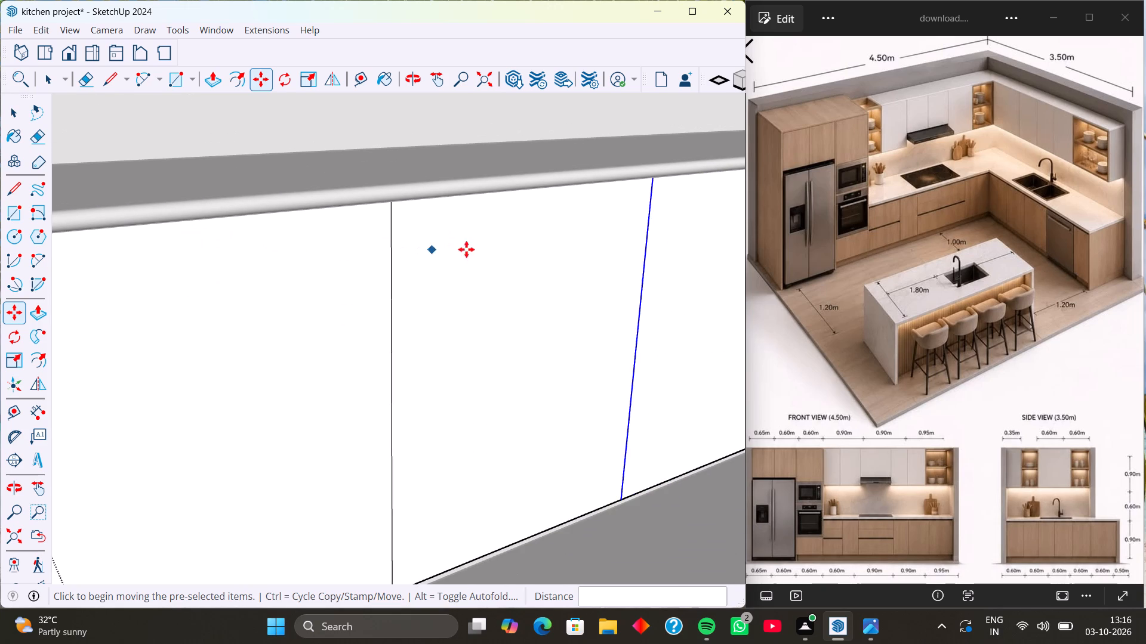
pyautogui.scroll(-4, 445, 210)
pyautogui.scroll(-1, 378, 236)
pyautogui.press('space')
pyautogui.scroll(-3, 487, 234)
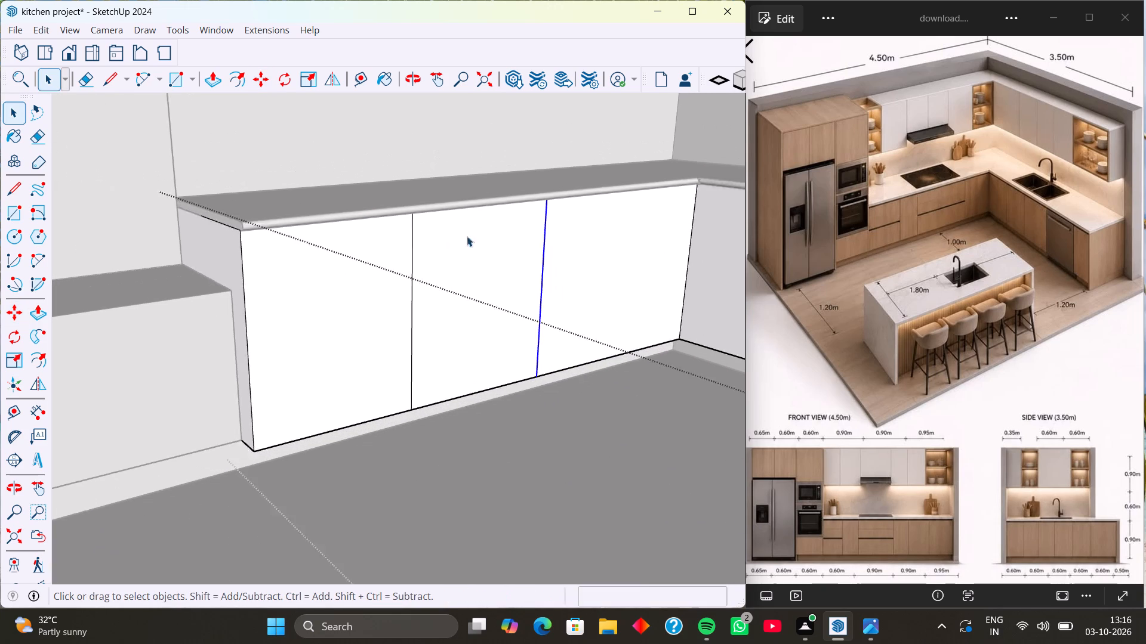
pyautogui.scroll(-2, 467, 236)
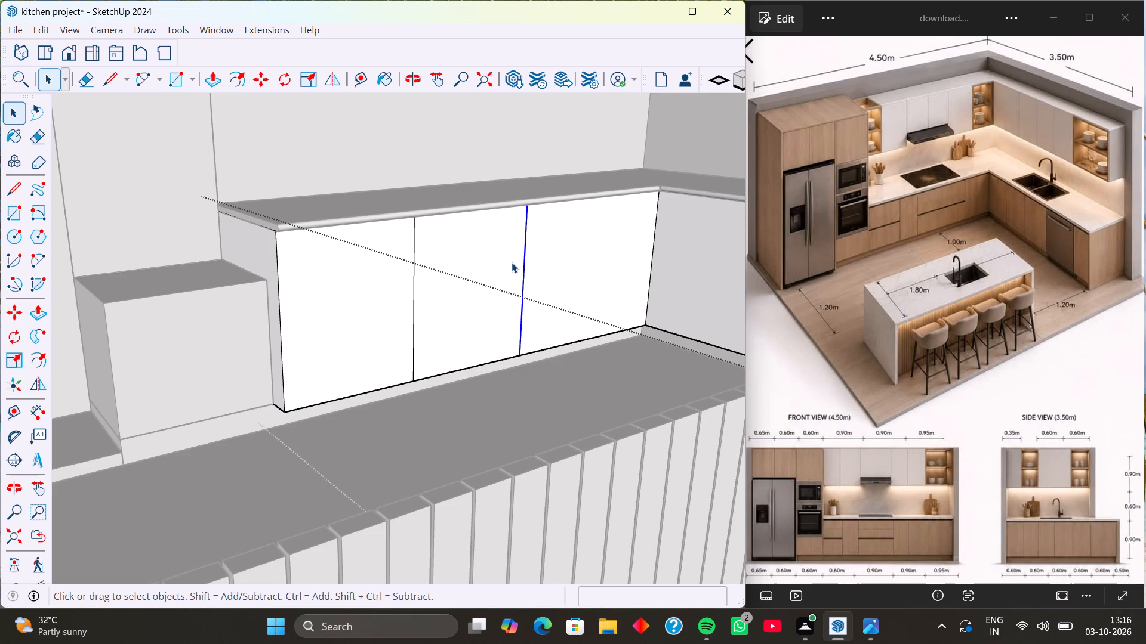
pyautogui.scroll(-4, 546, 280)
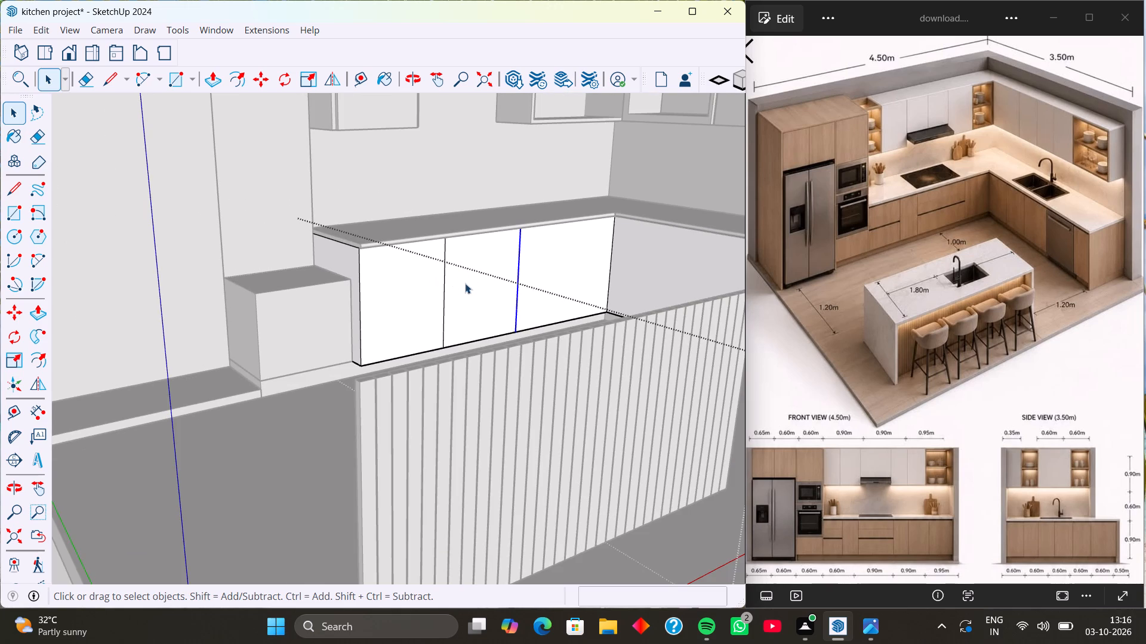
pyautogui.moveTo(469, 289); pyautogui.dragTo(679, 291, button='middle')
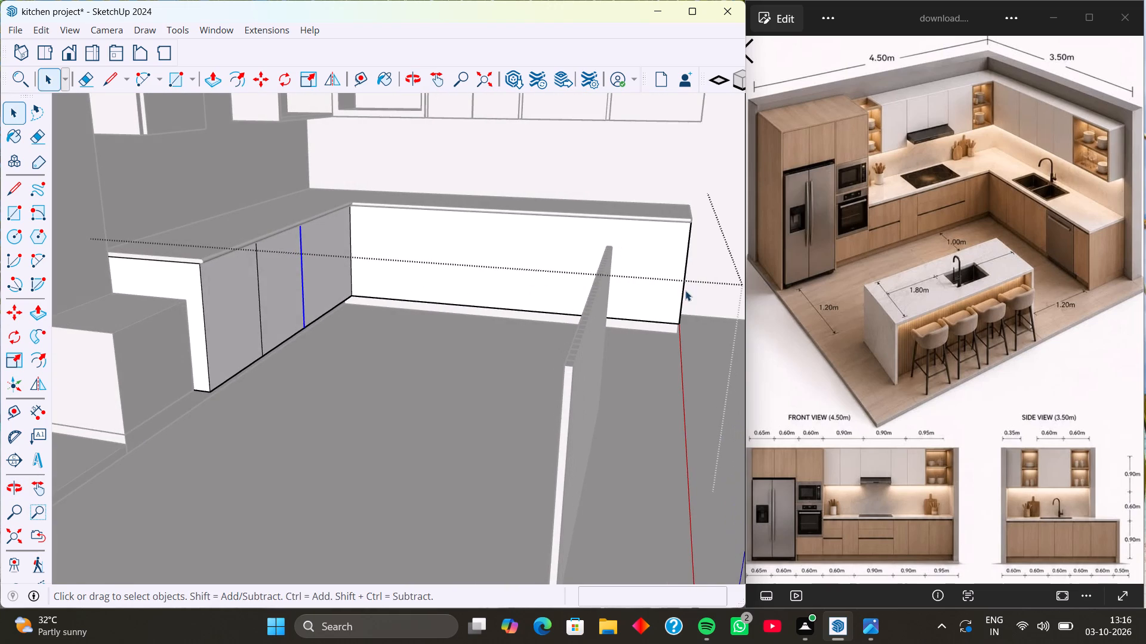
pyautogui.scroll(3, 398, 237)
pyautogui.scroll(-6, 399, 239)
pyautogui.moveTo(369, 258); pyautogui.dragTo(319, 306, button='middle')
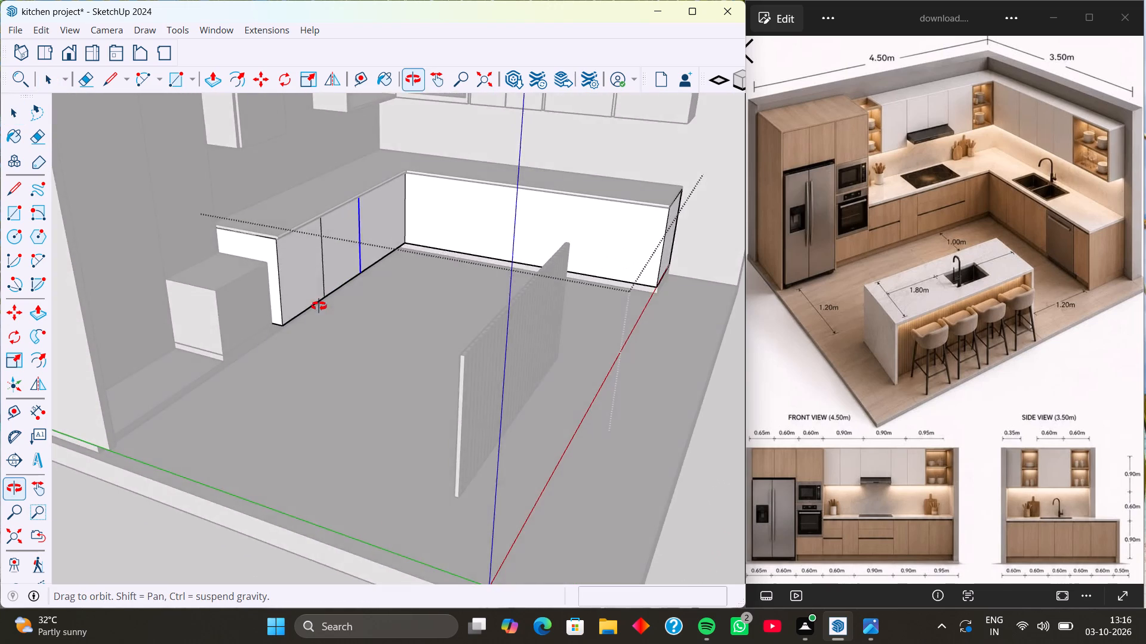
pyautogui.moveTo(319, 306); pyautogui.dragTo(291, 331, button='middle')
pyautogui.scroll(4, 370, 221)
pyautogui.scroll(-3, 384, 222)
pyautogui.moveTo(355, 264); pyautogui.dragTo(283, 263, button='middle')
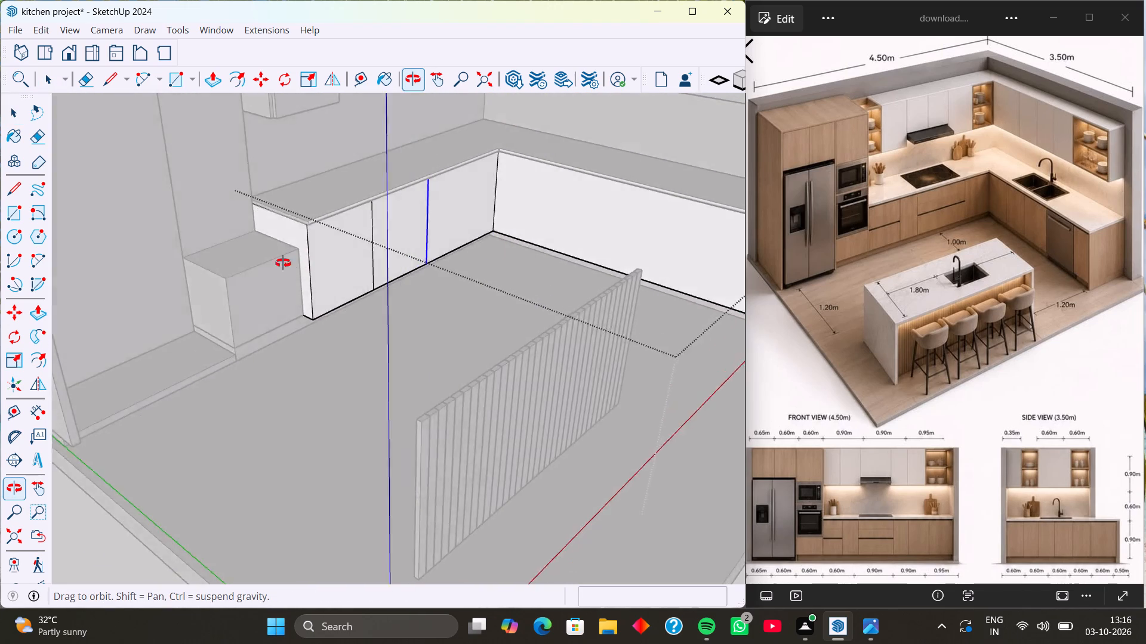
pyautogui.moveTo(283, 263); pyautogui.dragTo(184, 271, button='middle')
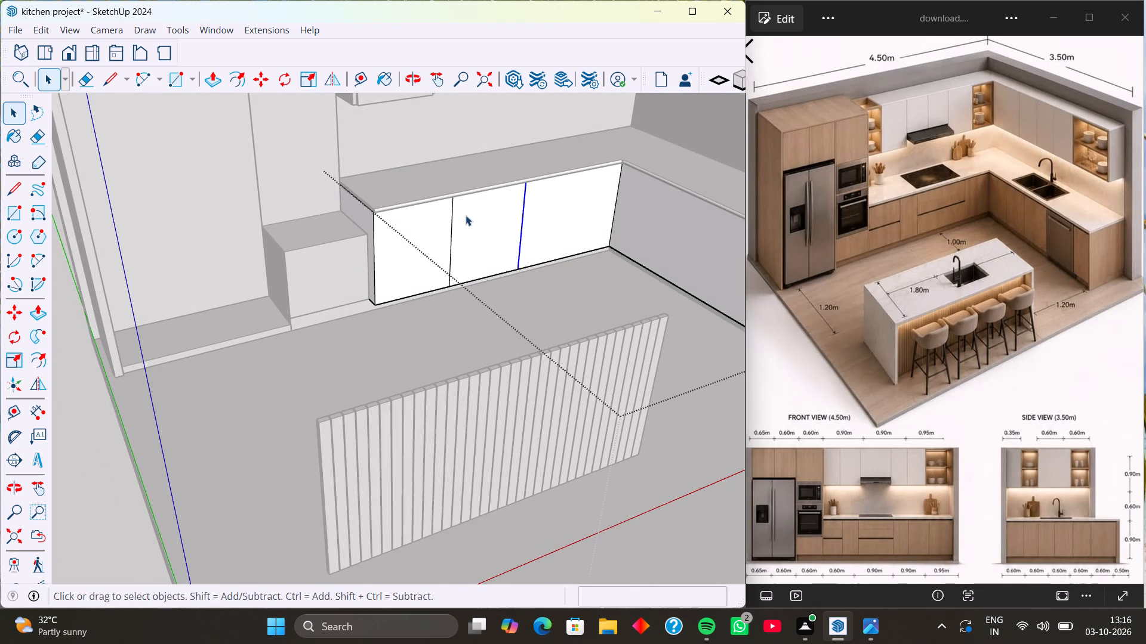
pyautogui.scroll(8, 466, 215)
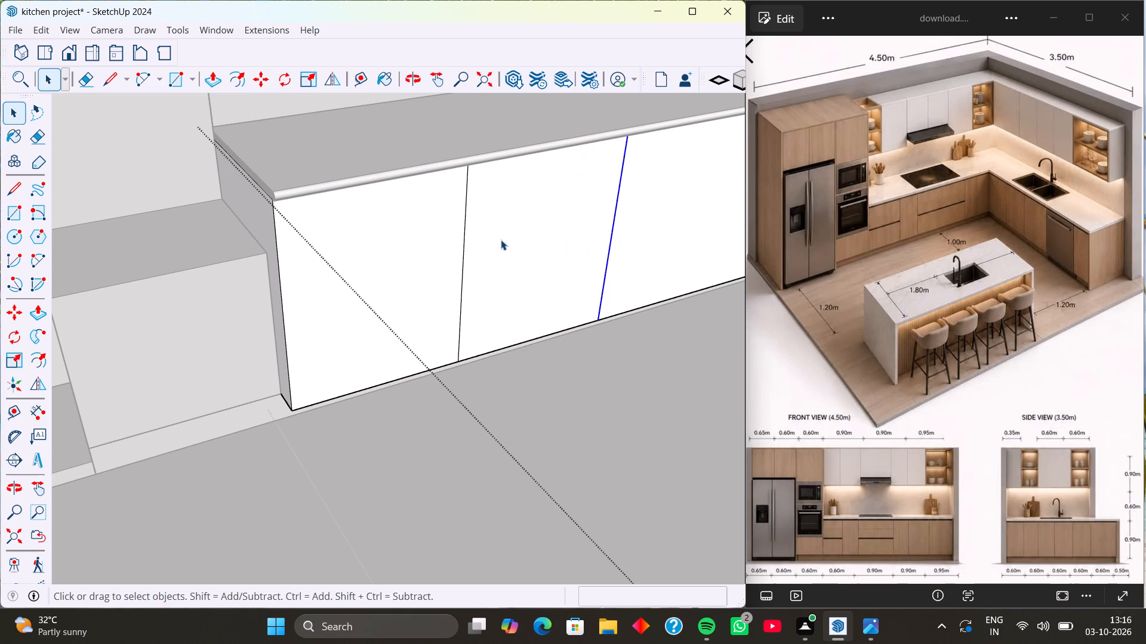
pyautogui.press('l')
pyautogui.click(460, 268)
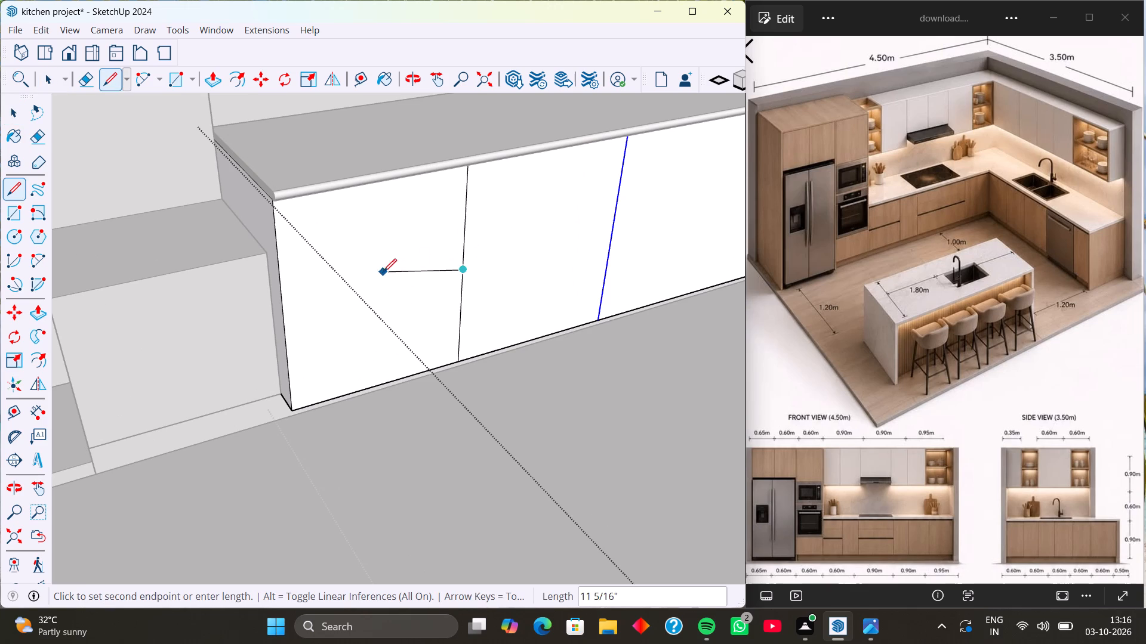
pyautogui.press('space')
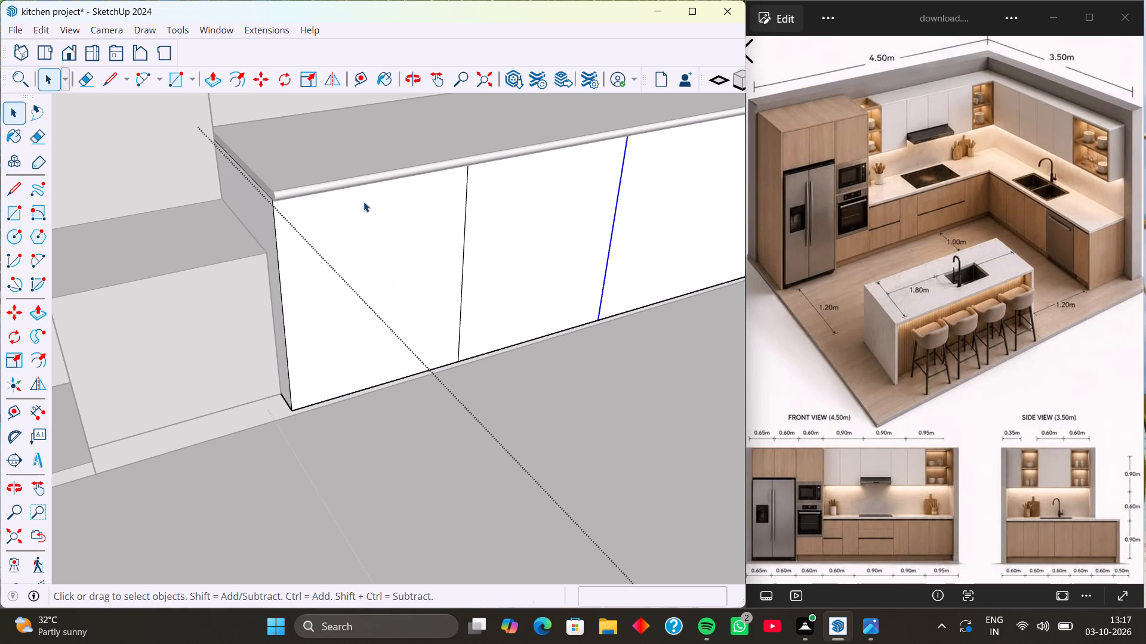
# Examine the back-wall base cabinet front up close, checking its unit divisions, top and bottom edges against the reference image.
pyautogui.scroll(4, 371, 213)
pyautogui.moveTo(369, 236); pyautogui.dragTo(333, 175, button='middle')
pyautogui.scroll(1, 360, 223)
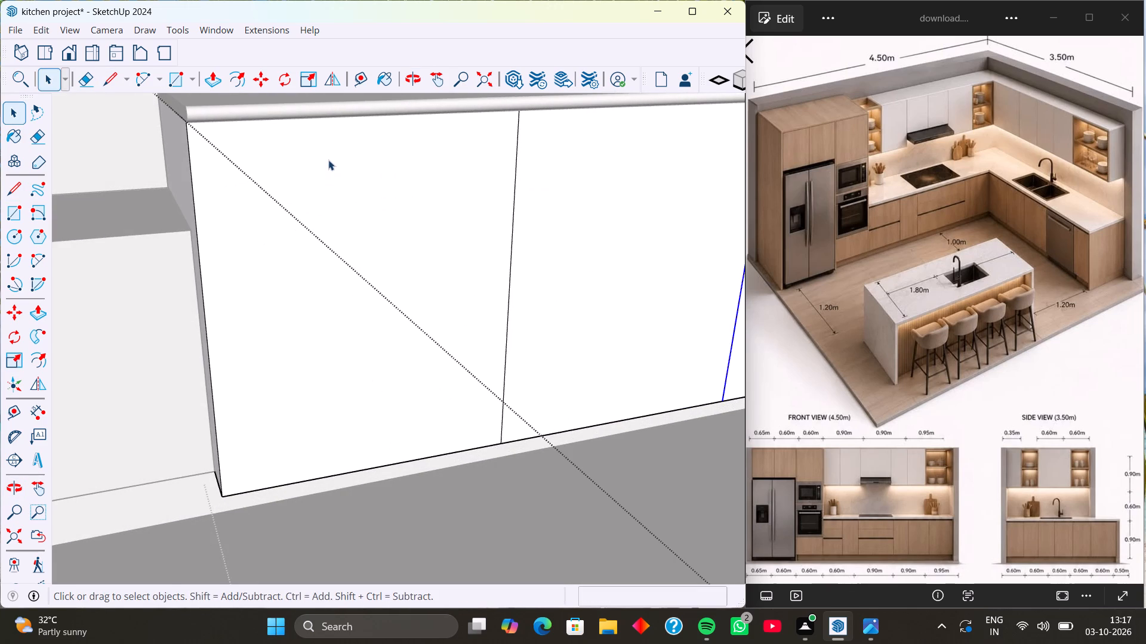
pyautogui.click(327, 114)
pyautogui.click(328, 117)
pyautogui.scroll(-3, 275, 122)
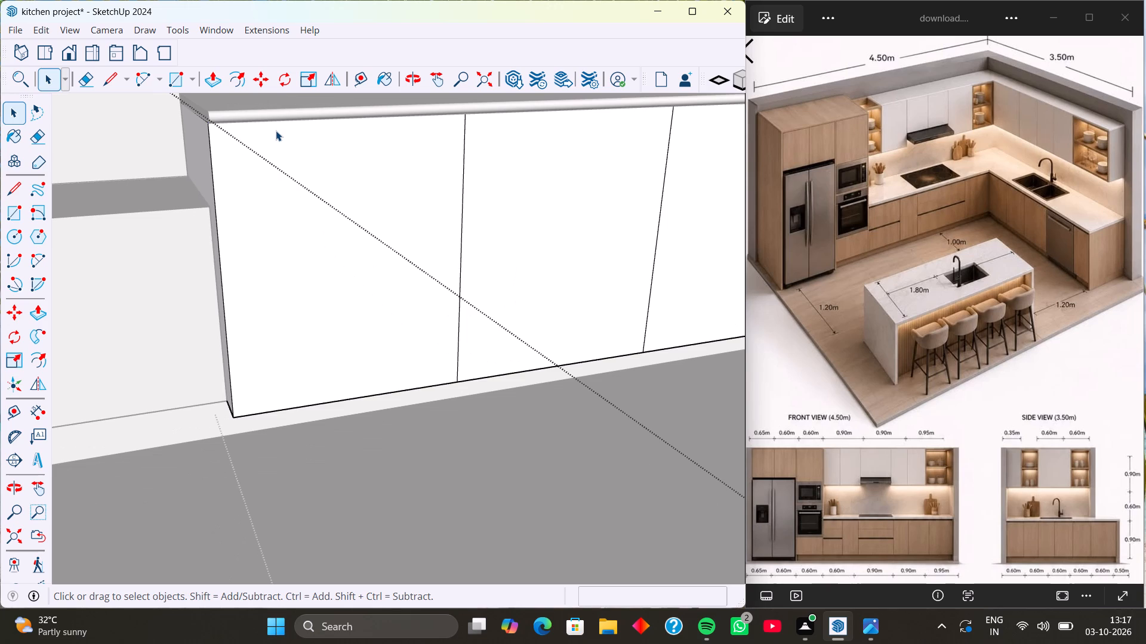
pyautogui.scroll(-3, 308, 153)
pyautogui.moveTo(326, 234); pyautogui.dragTo(323, 193, button='middle')
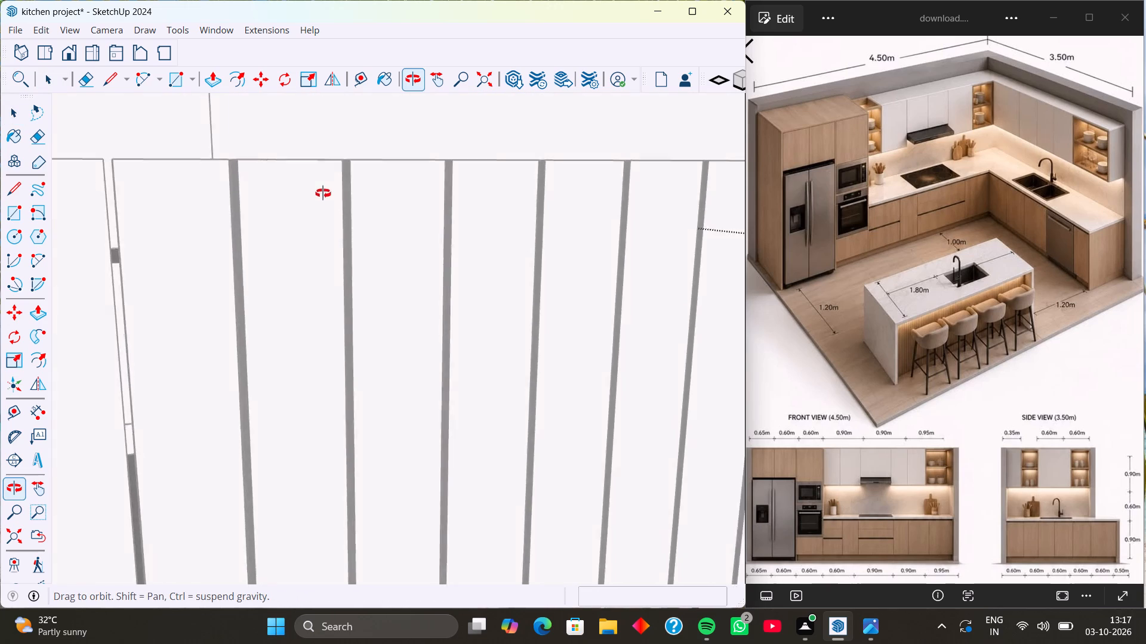
pyautogui.moveTo(323, 193); pyautogui.dragTo(304, 250, button='middle')
pyautogui.scroll(-3, 420, 165)
pyautogui.moveTo(295, 190); pyautogui.dragTo(332, 215, button='middle')
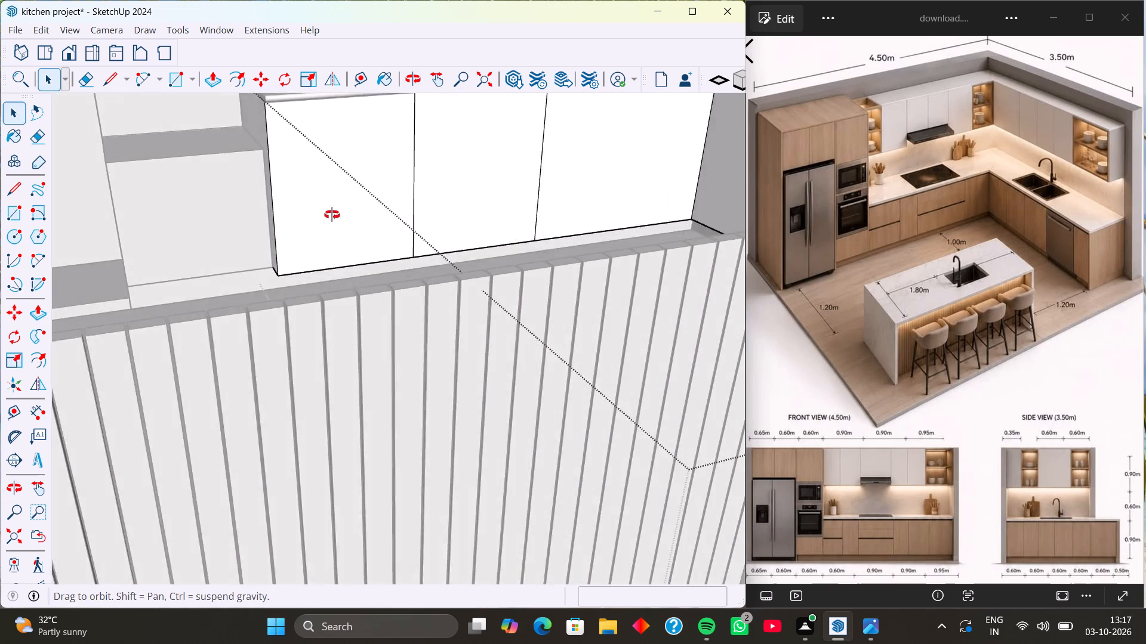
pyautogui.moveTo(332, 215); pyautogui.dragTo(342, 213, button='middle')
pyautogui.scroll(-4, 356, 185)
pyautogui.keyDown('shift'); pyautogui.moveTo(361, 177); pyautogui.dragTo(367, 283, button='middle'); pyautogui.keyUp('shift')
pyautogui.scroll(-1, 403, 264)
pyautogui.moveTo(408, 289); pyautogui.dragTo(462, 284, button='middle')
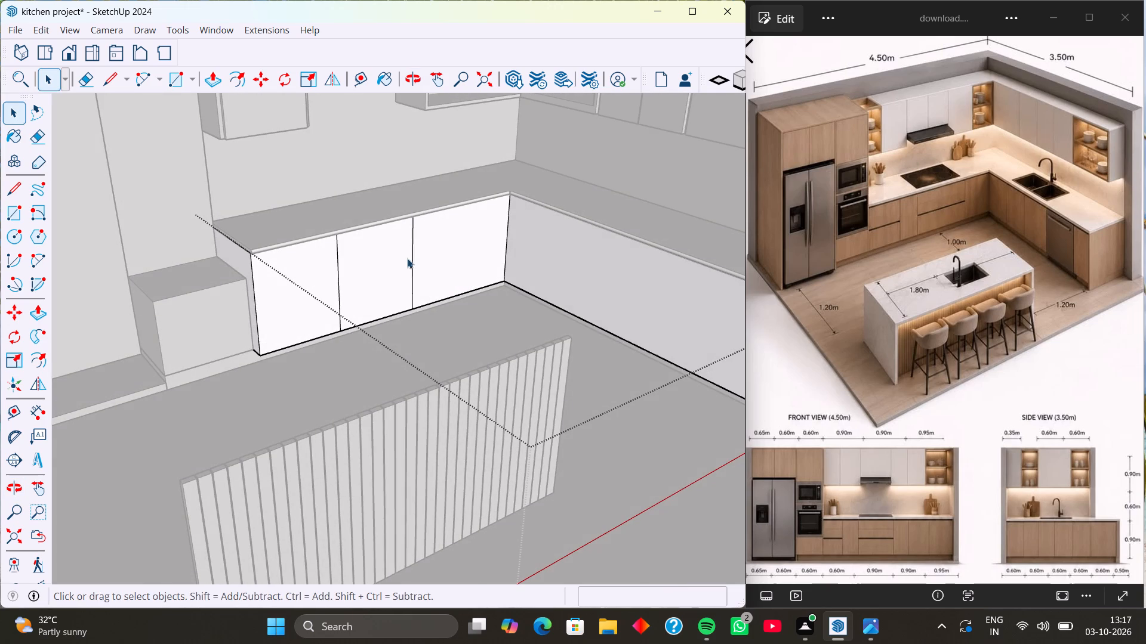
pyautogui.scroll(6, 407, 258)
pyautogui.scroll(1, 292, 398)
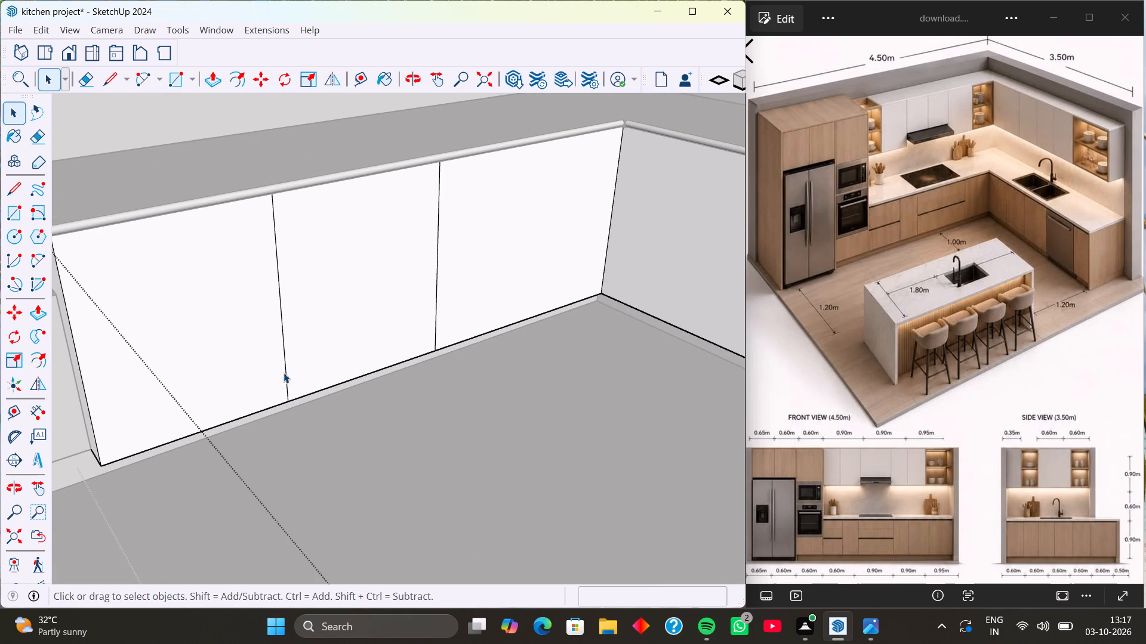
pyautogui.click(271, 401)
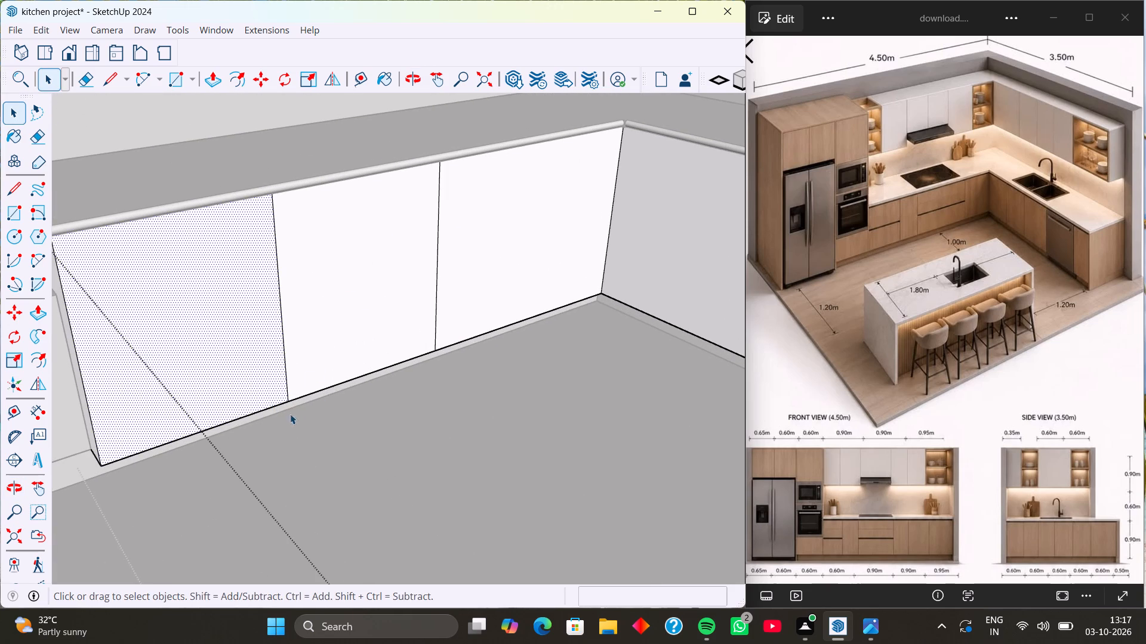
pyautogui.click(280, 402)
pyautogui.scroll(-1, 374, 367)
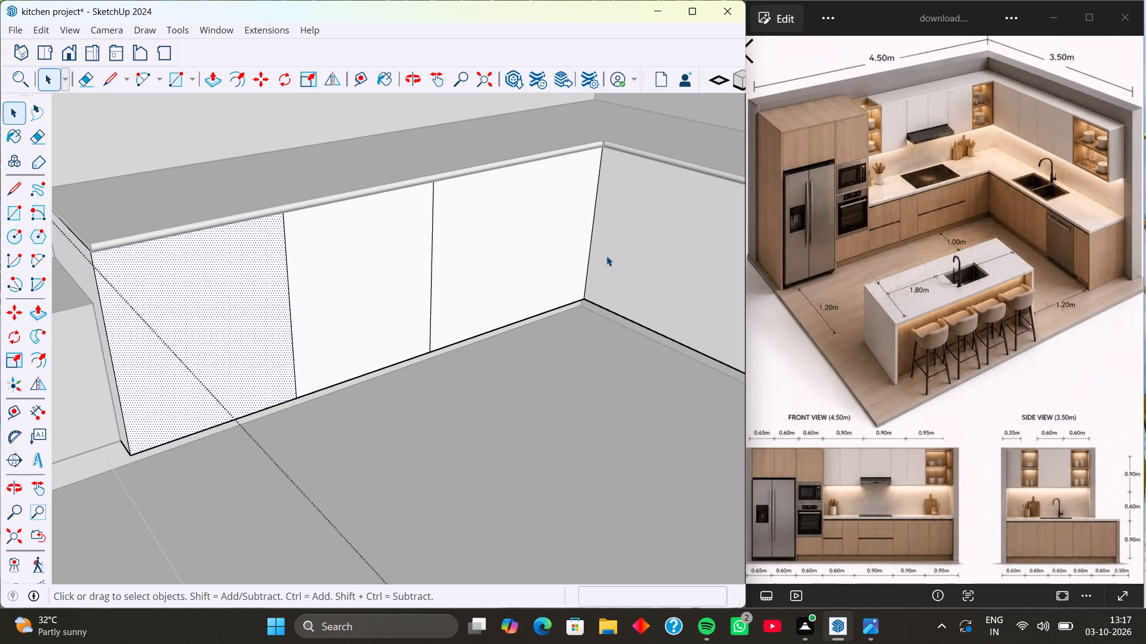
pyautogui.scroll(-2, 485, 259)
pyautogui.scroll(-3, 381, 227)
pyautogui.moveTo(388, 239); pyautogui.dragTo(378, 224, button='middle')
pyautogui.scroll(5, 386, 241)
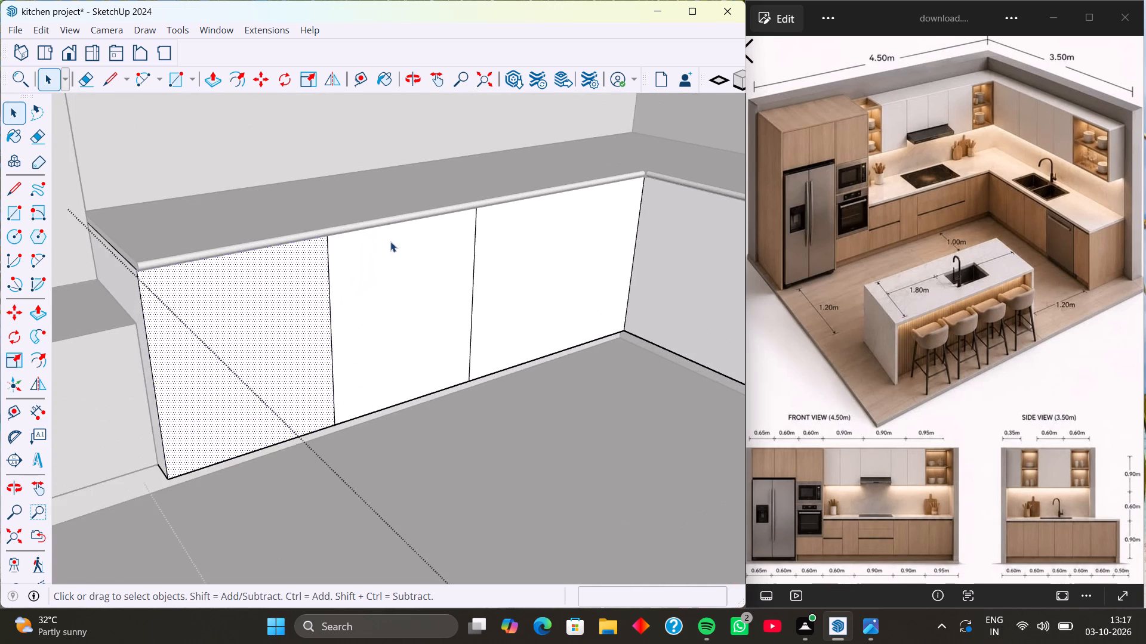
pyautogui.scroll(5, 370, 216)
pyautogui.click(363, 234)
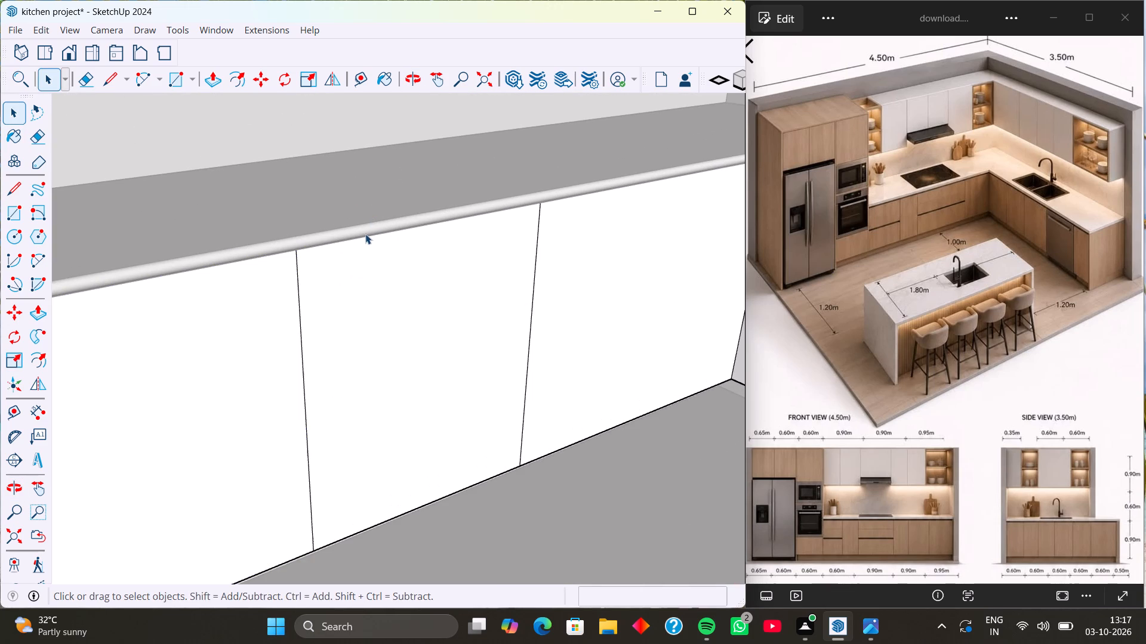
pyautogui.click(365, 234)
pyautogui.scroll(-2, 365, 234)
pyautogui.scroll(-3, 309, 345)
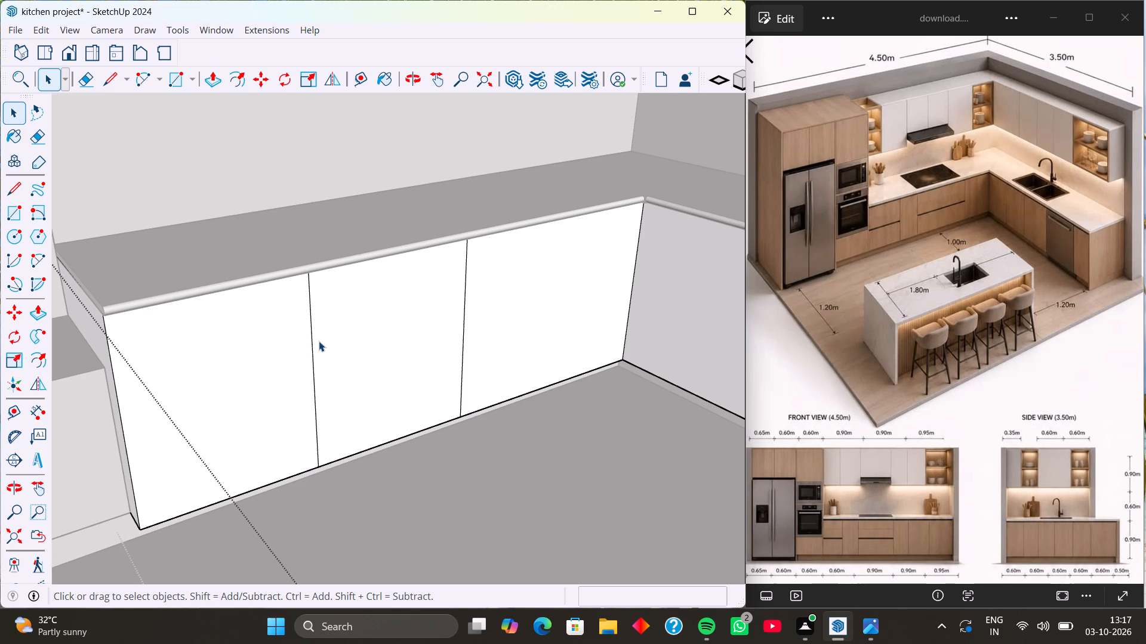
pyautogui.scroll(-1, 319, 341)
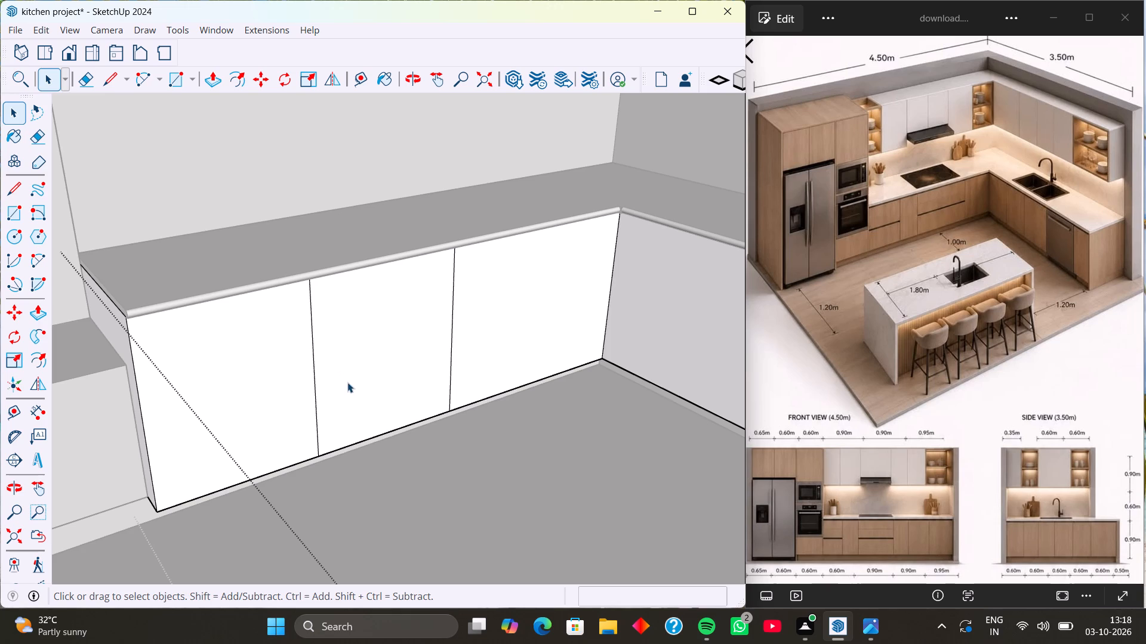
pyautogui.scroll(-3, 424, 374)
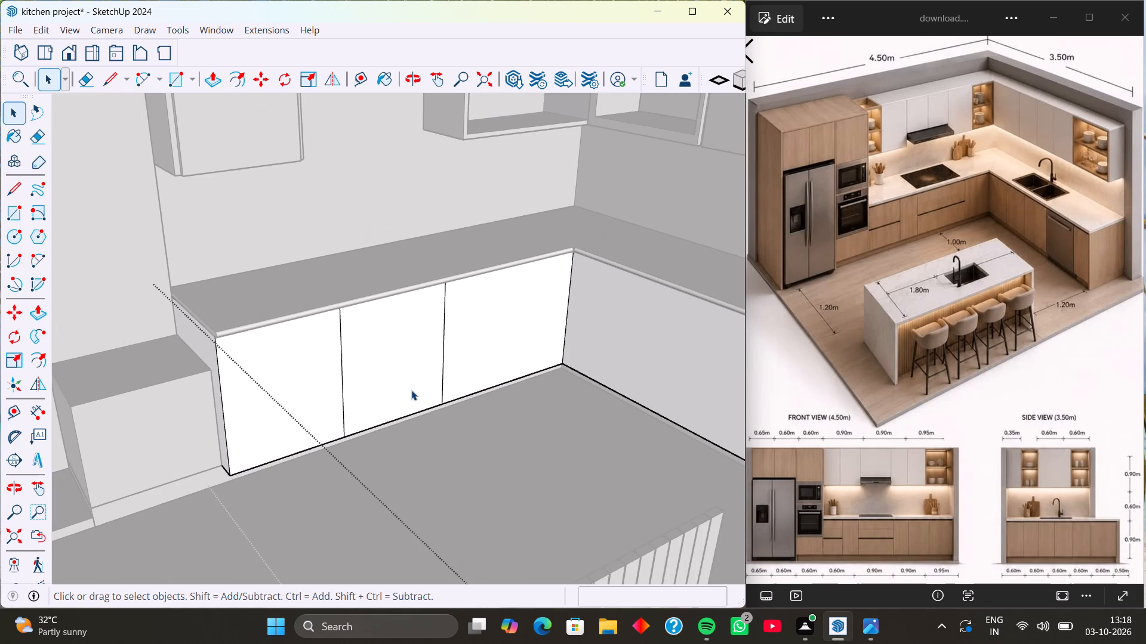
# Examine the divided back-wall cabinet front together with the low block and adjoining side run from several angles.
pyautogui.moveTo(411, 440); pyautogui.dragTo(487, 375, button='middle')
pyautogui.moveTo(446, 379); pyautogui.dragTo(400, 383, button='middle')
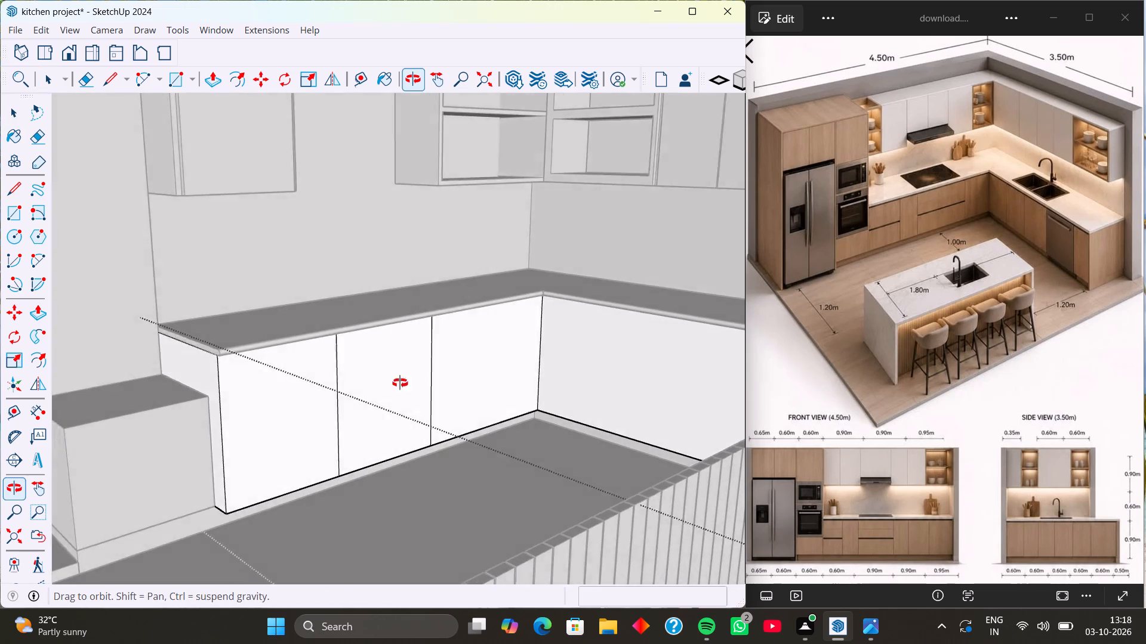
pyautogui.moveTo(400, 383); pyautogui.dragTo(345, 379, button='middle')
pyautogui.scroll(-3, 387, 343)
pyautogui.scroll(-1, 373, 410)
pyautogui.moveTo(372, 412); pyautogui.dragTo(368, 469, button='middle')
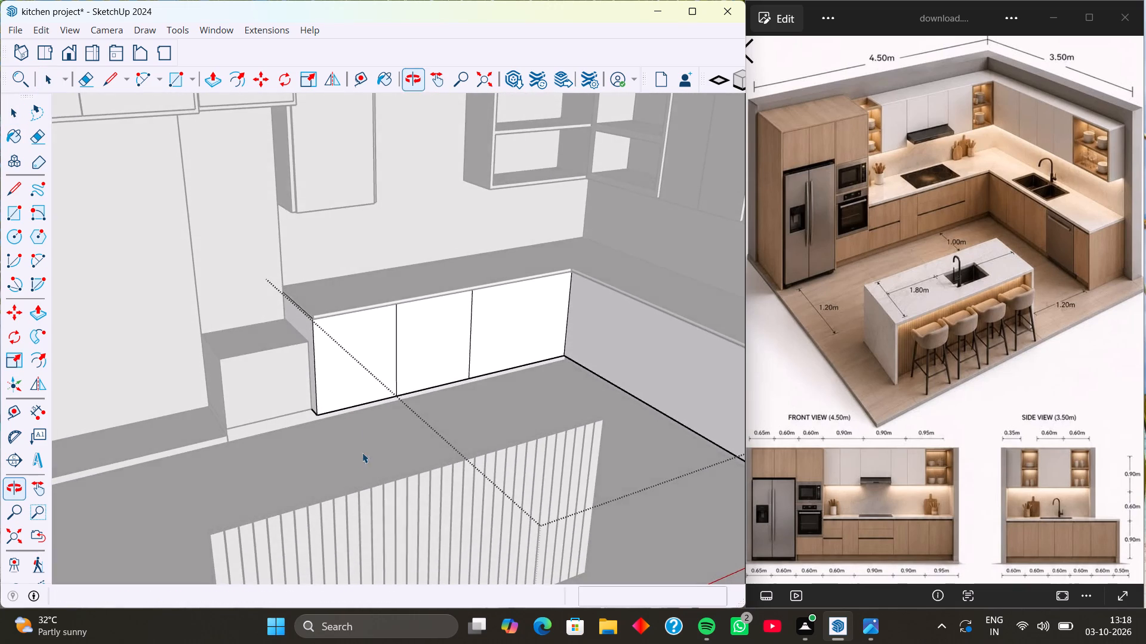
pyautogui.scroll(5, 384, 388)
pyautogui.scroll(5, 386, 333)
pyautogui.scroll(-4, 386, 333)
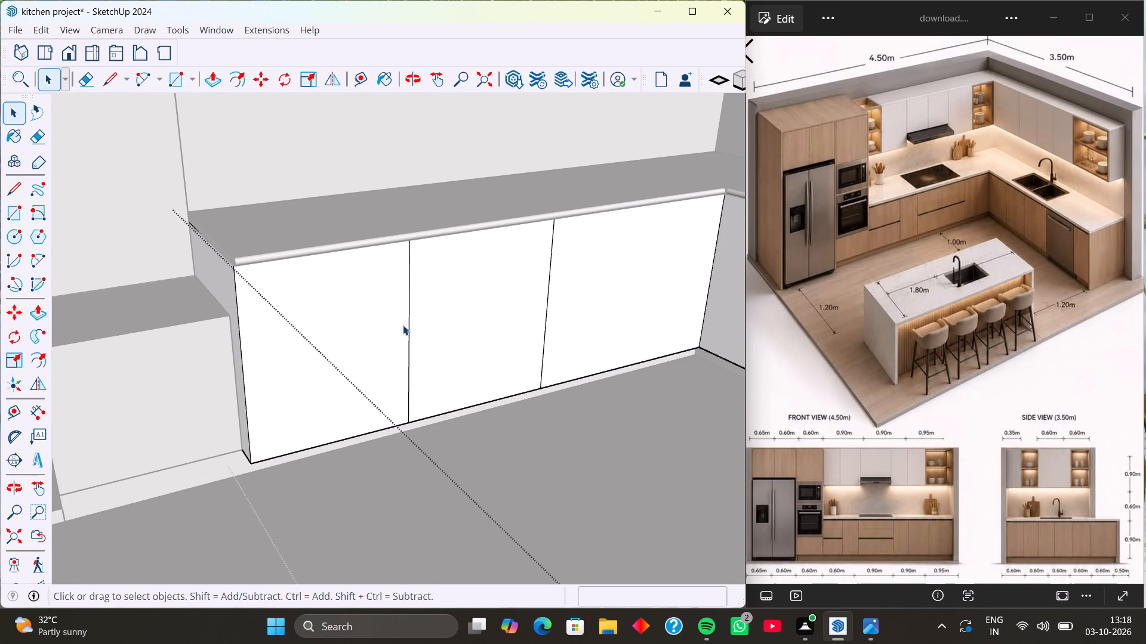
pyautogui.scroll(-3, 535, 322)
pyautogui.moveTo(338, 333); pyautogui.dragTo(422, 330, button='middle')
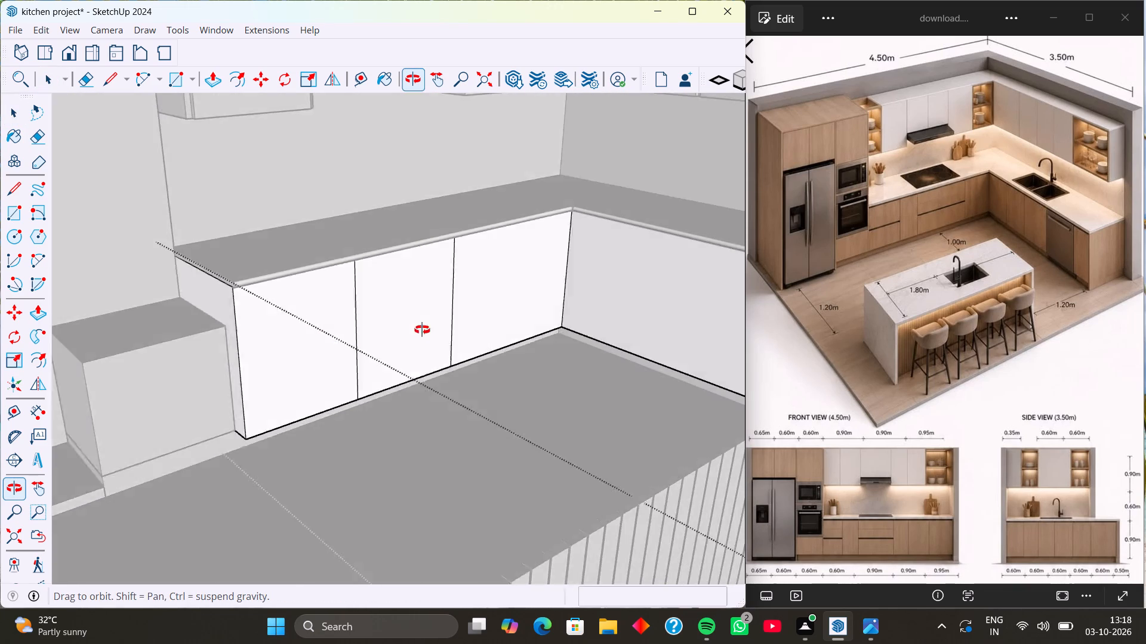
pyautogui.moveTo(422, 330); pyautogui.dragTo(568, 321, button='middle')
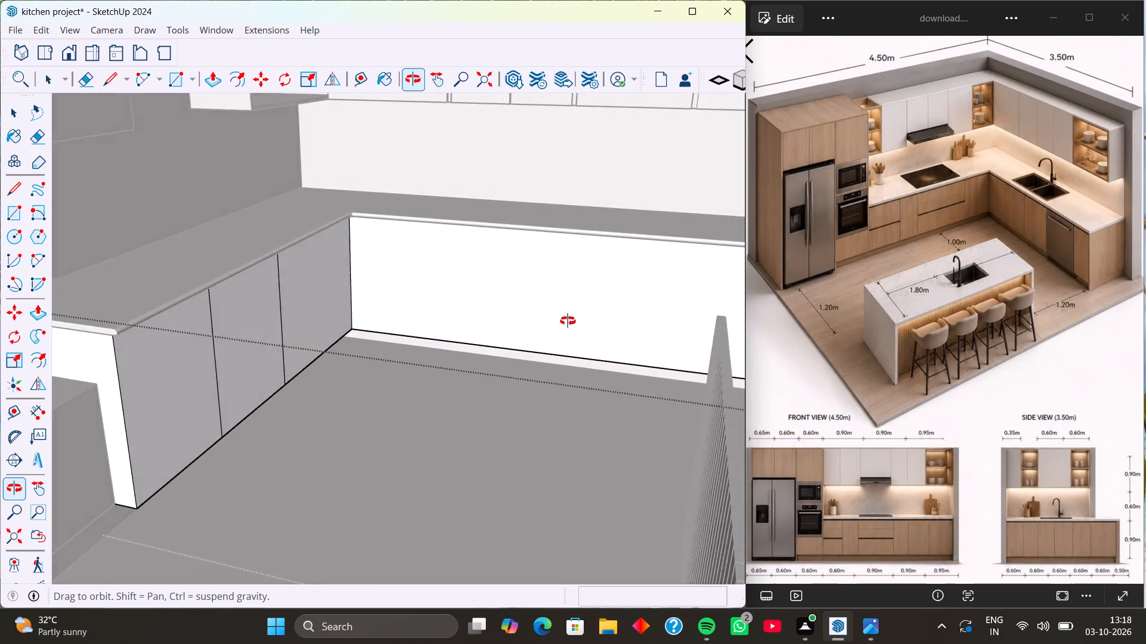
pyautogui.moveTo(568, 321); pyautogui.dragTo(461, 324, button='middle')
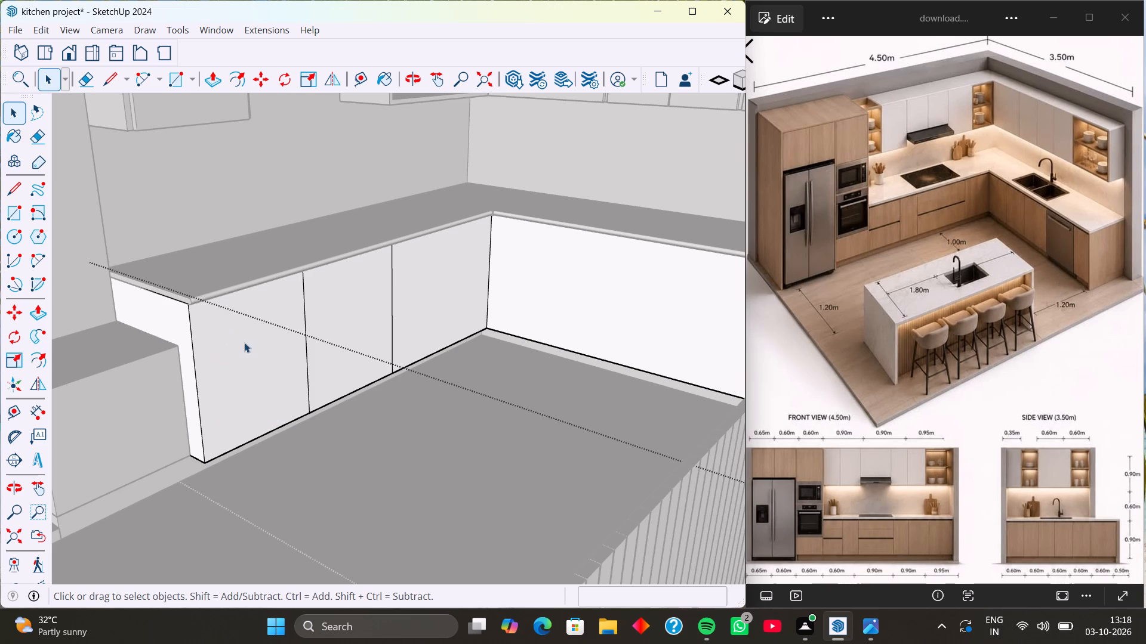
pyautogui.scroll(-2, 319, 371)
pyautogui.moveTo(316, 376); pyautogui.dragTo(219, 363, button='middle')
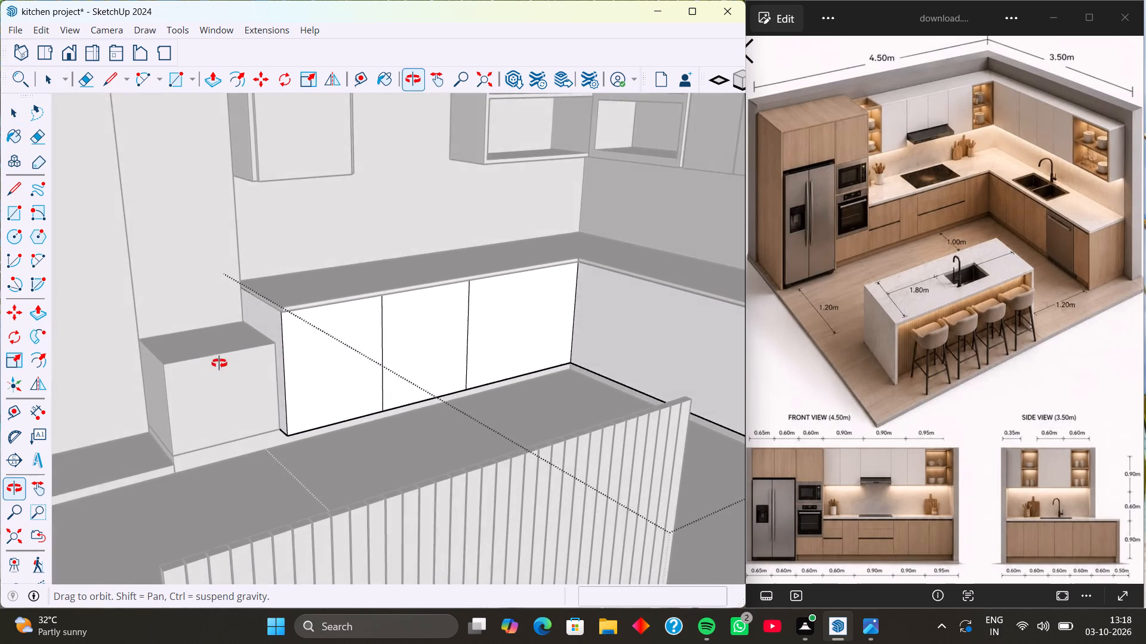
pyautogui.moveTo(219, 363); pyautogui.dragTo(206, 361, button='middle')
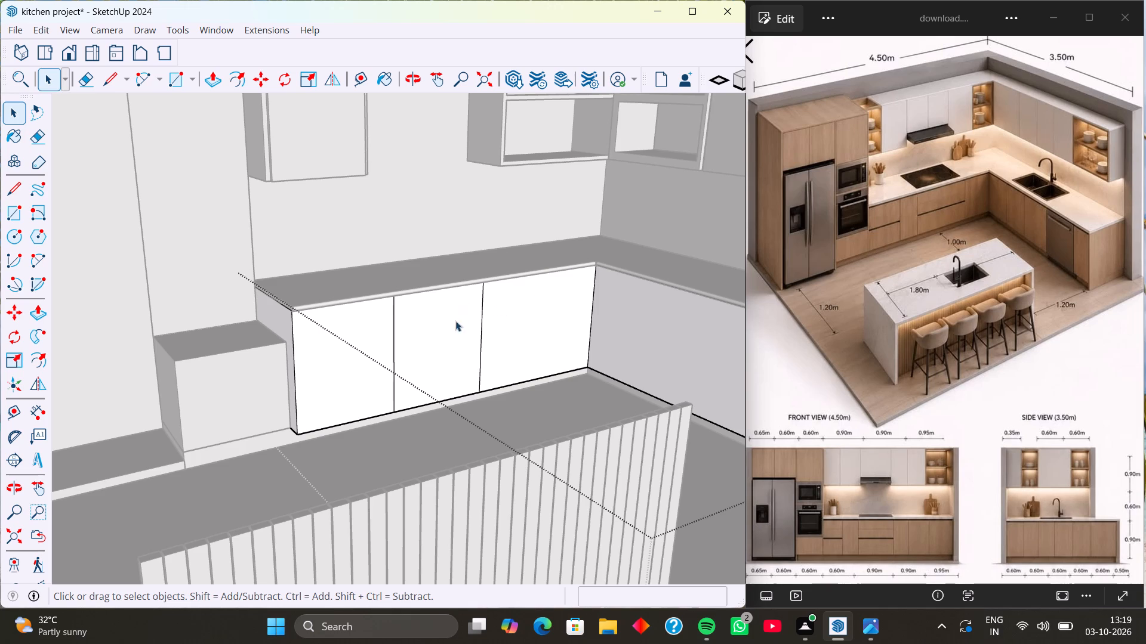
# Move the back-wall cabinet front's dividing edge nearest the inner corner 2' along the red axis, toward that corner.
pyautogui.click(478, 314)
pyautogui.click(480, 311)
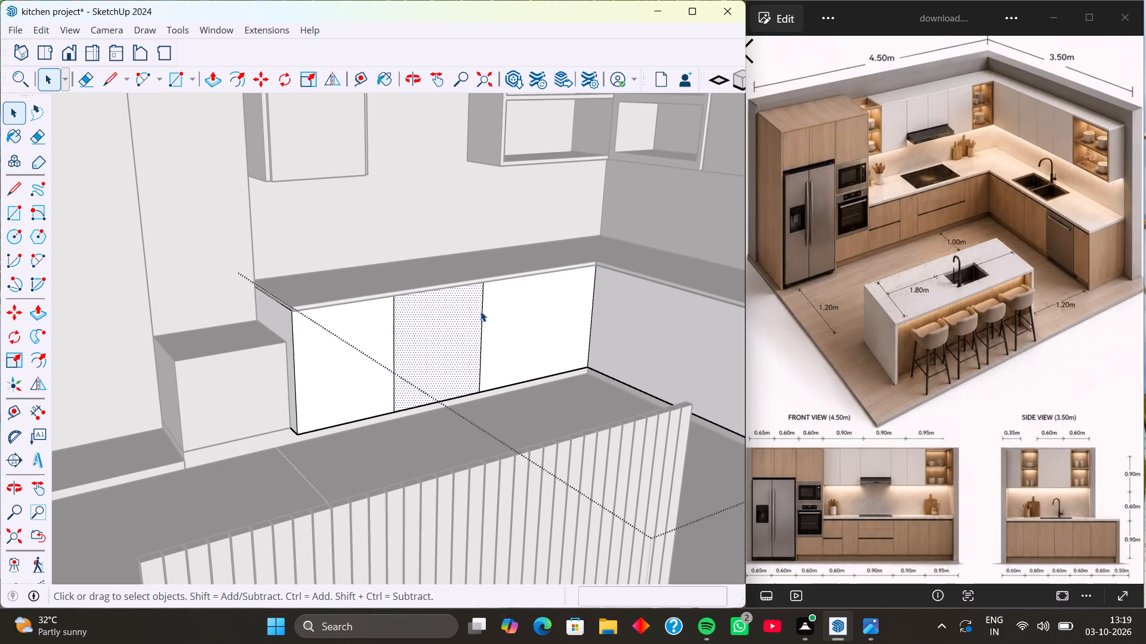
pyautogui.click(475, 313)
pyautogui.click(485, 319)
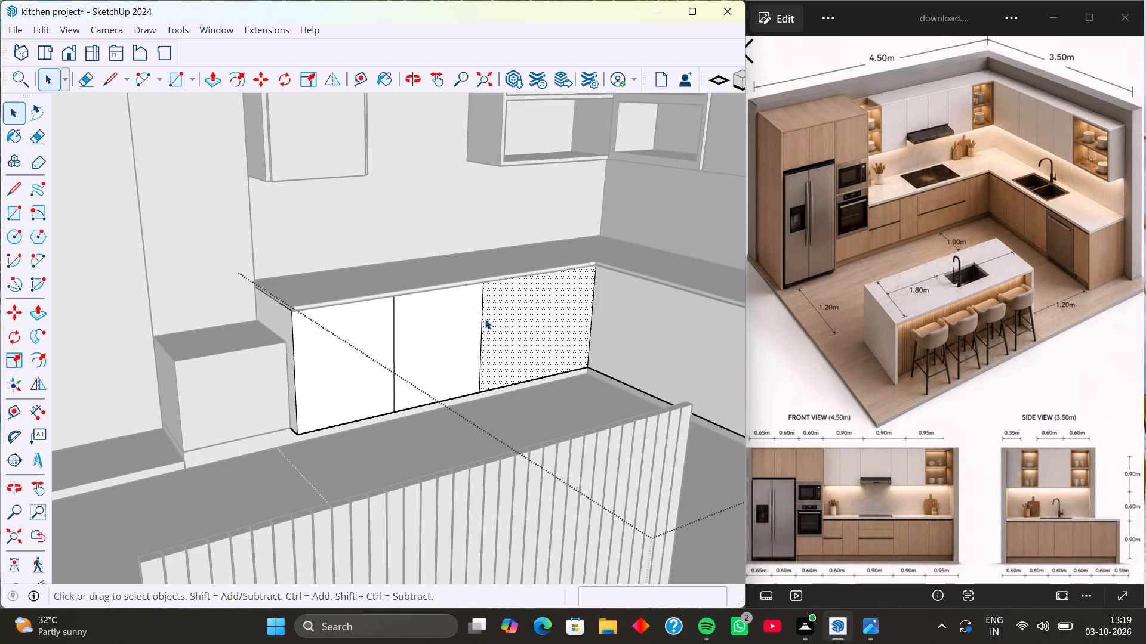
pyautogui.scroll(9, 485, 319)
pyautogui.click(483, 314)
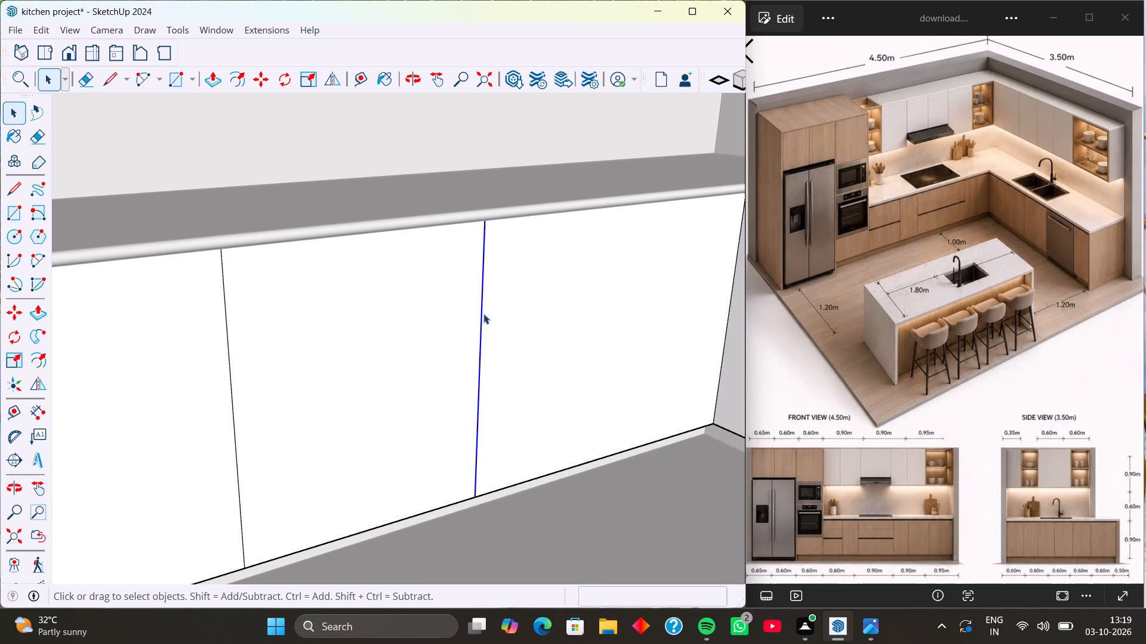
pyautogui.press('m')
pyautogui.click(483, 222)
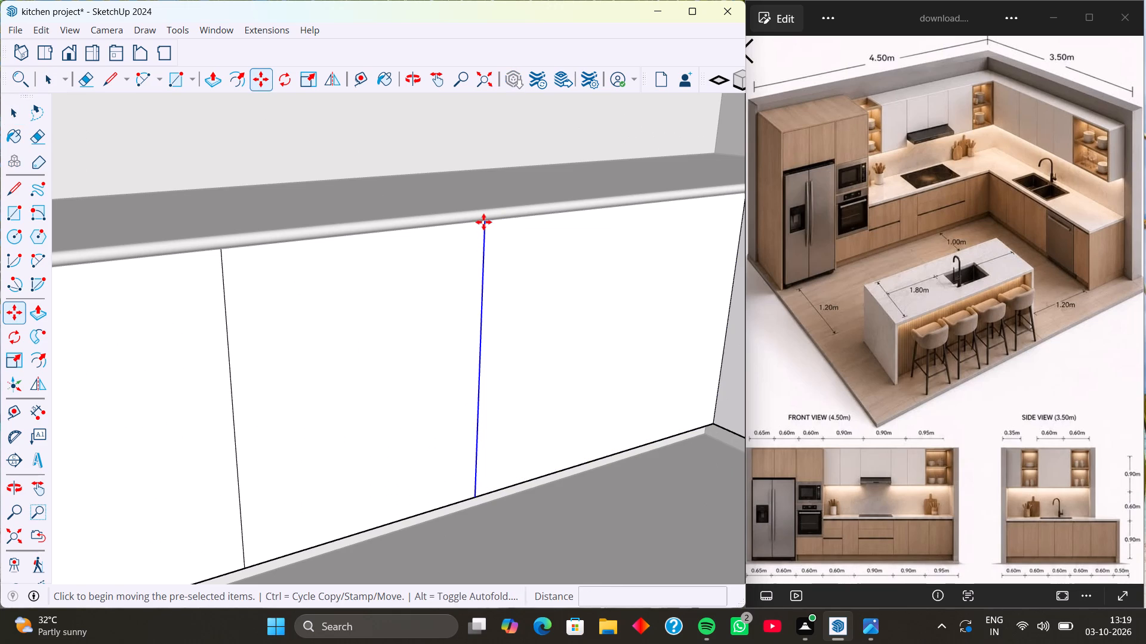
pyautogui.press('Right')
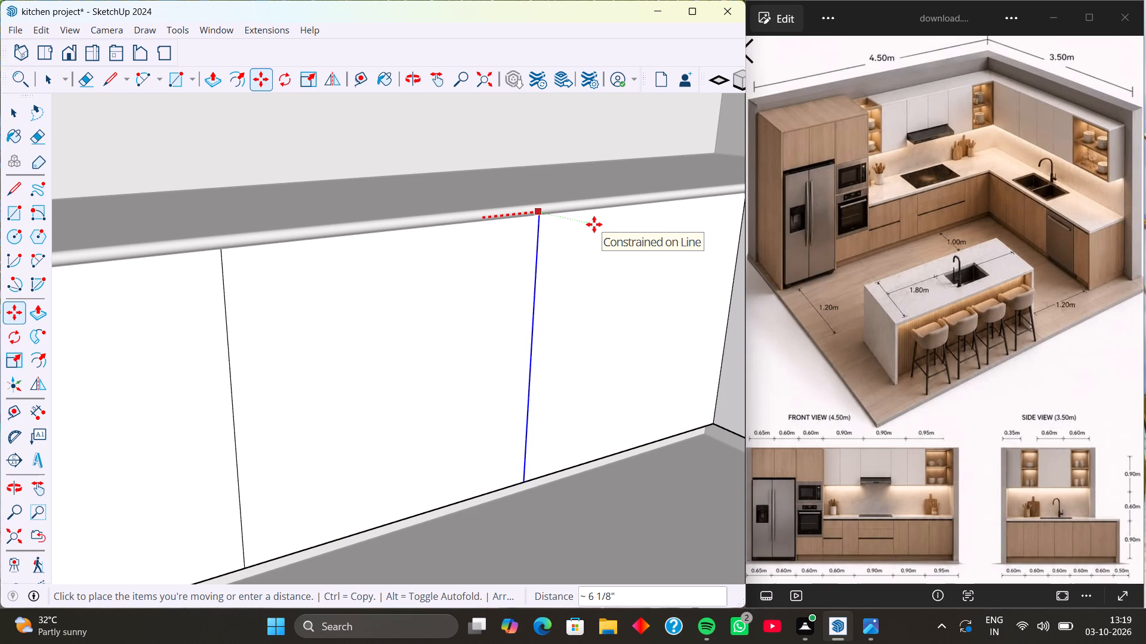
pyautogui.write("2'")
pyautogui.press('Return')
pyautogui.scroll(-3, 433, 290)
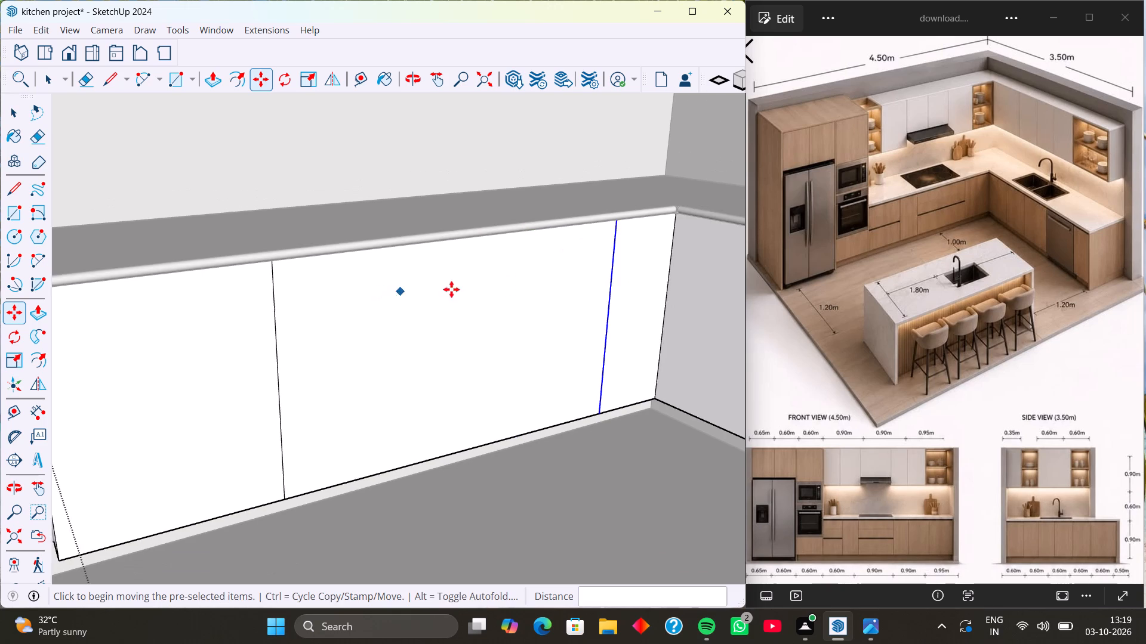
pyautogui.scroll(-4, 555, 287)
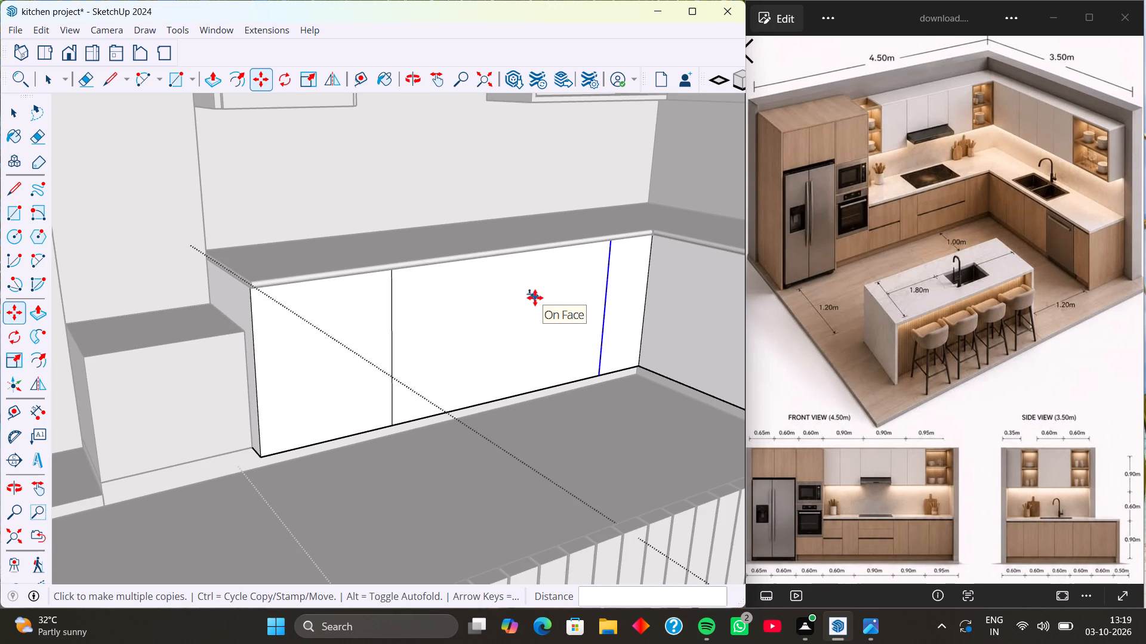
# Undo the last edge move and instead copy that dividing edge 2' along the red axis toward the inner corner.
pyautogui.hotkey('ctrl', 'z')
pyautogui.scroll(5, 520, 254)
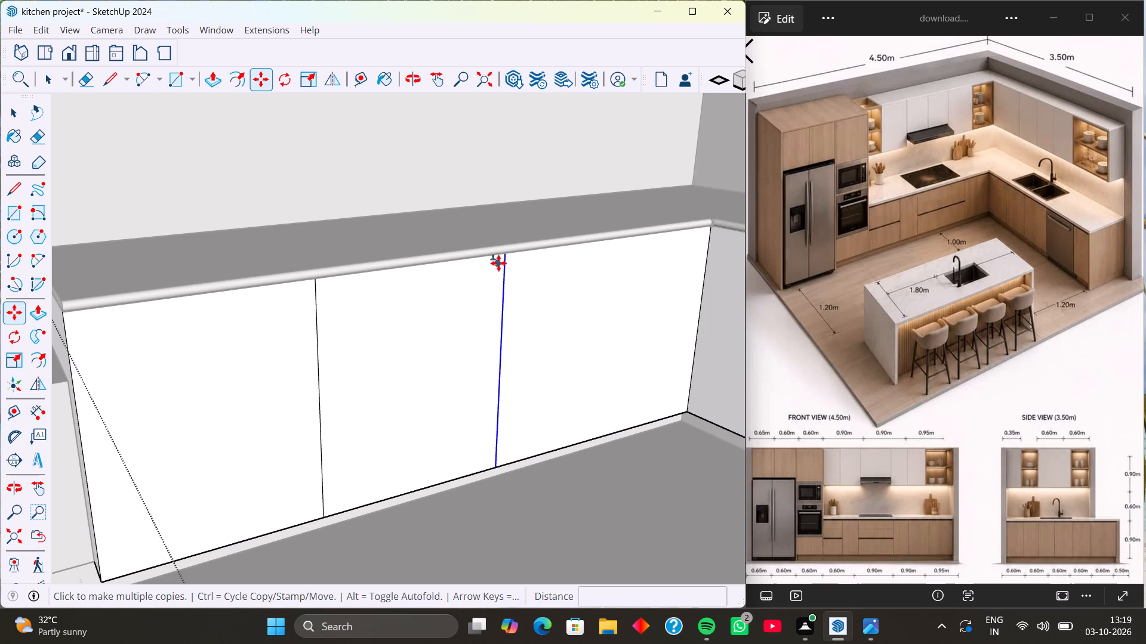
pyautogui.click(503, 258)
pyautogui.press('Right')
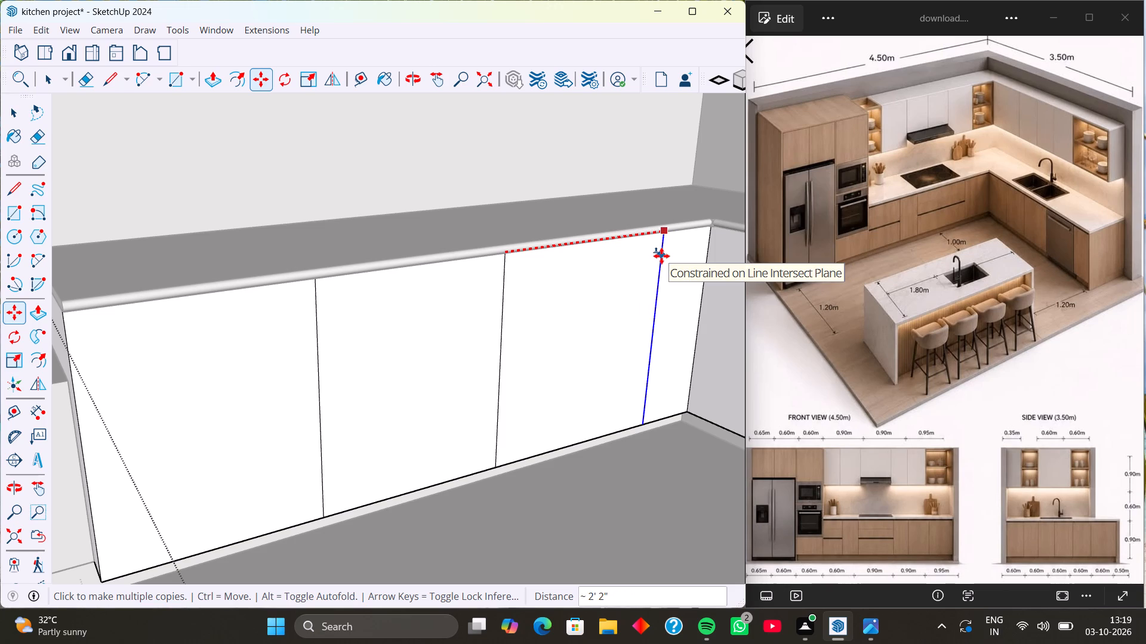
pyautogui.write("2'")
pyautogui.press('Return')
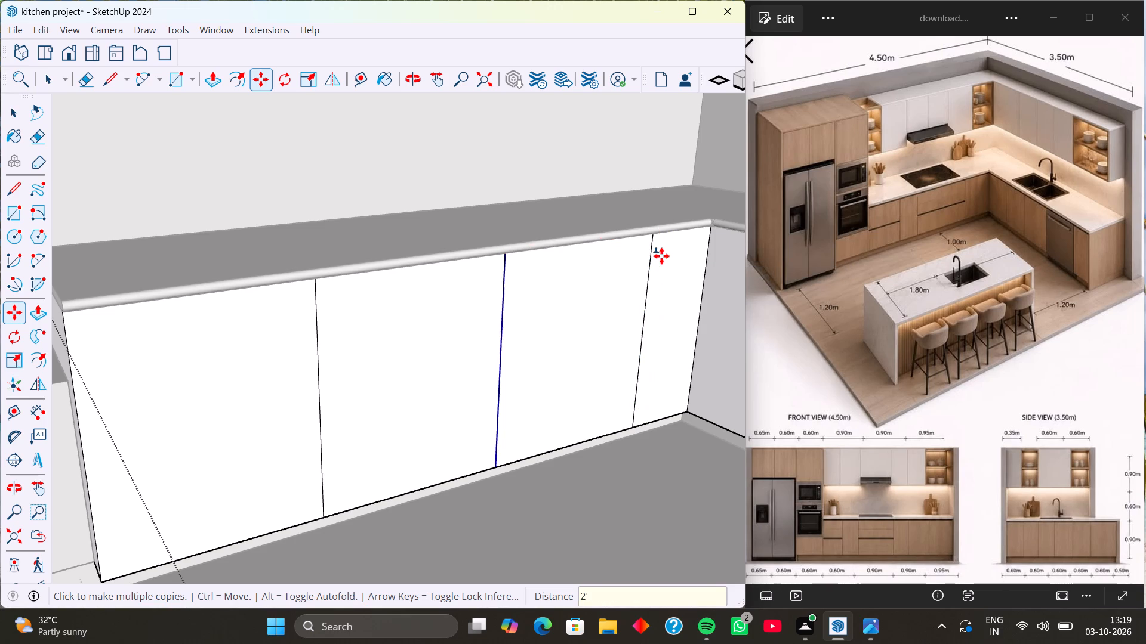
# Examine the back-wall base cabinet front's unit divisions, including the narrow unit at the inner corner, against the reference image.
pyautogui.scroll(-4, 670, 259)
pyautogui.press('space')
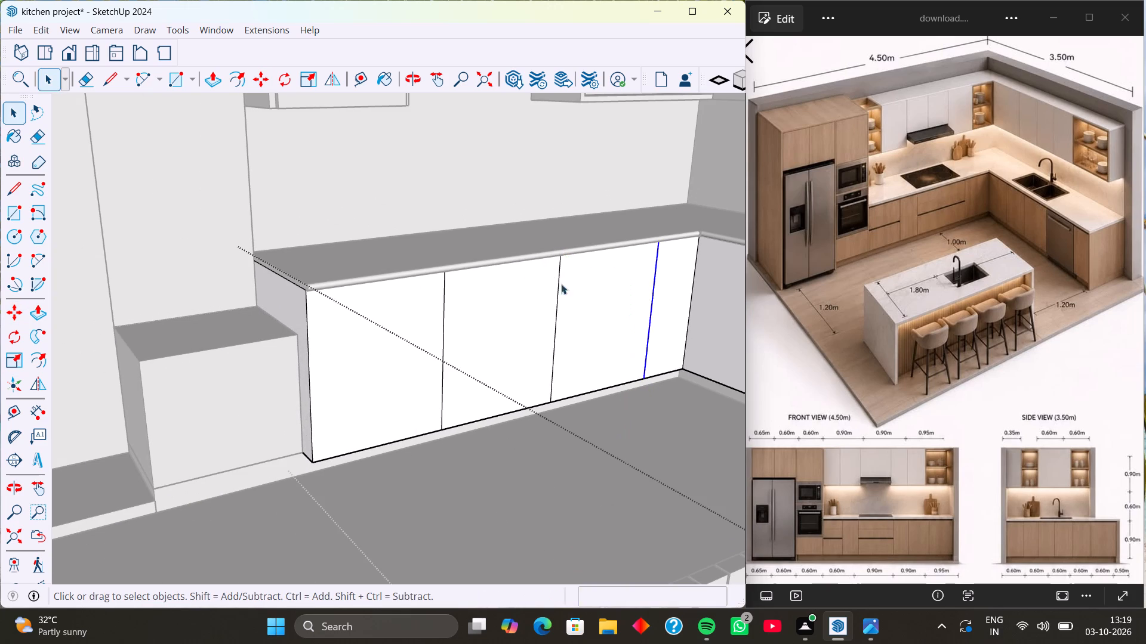
pyautogui.moveTo(570, 303); pyautogui.dragTo(543, 297, button='middle')
pyautogui.scroll(1, 543, 297)
pyautogui.scroll(-2, 543, 299)
pyautogui.click(677, 296)
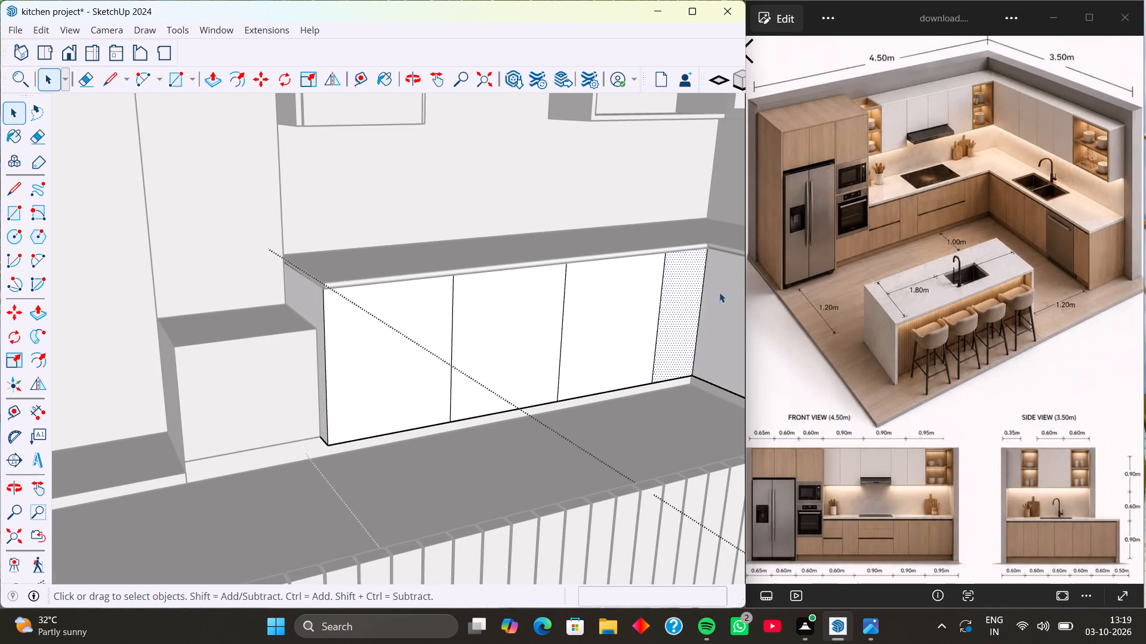
pyautogui.scroll(-1, 688, 286)
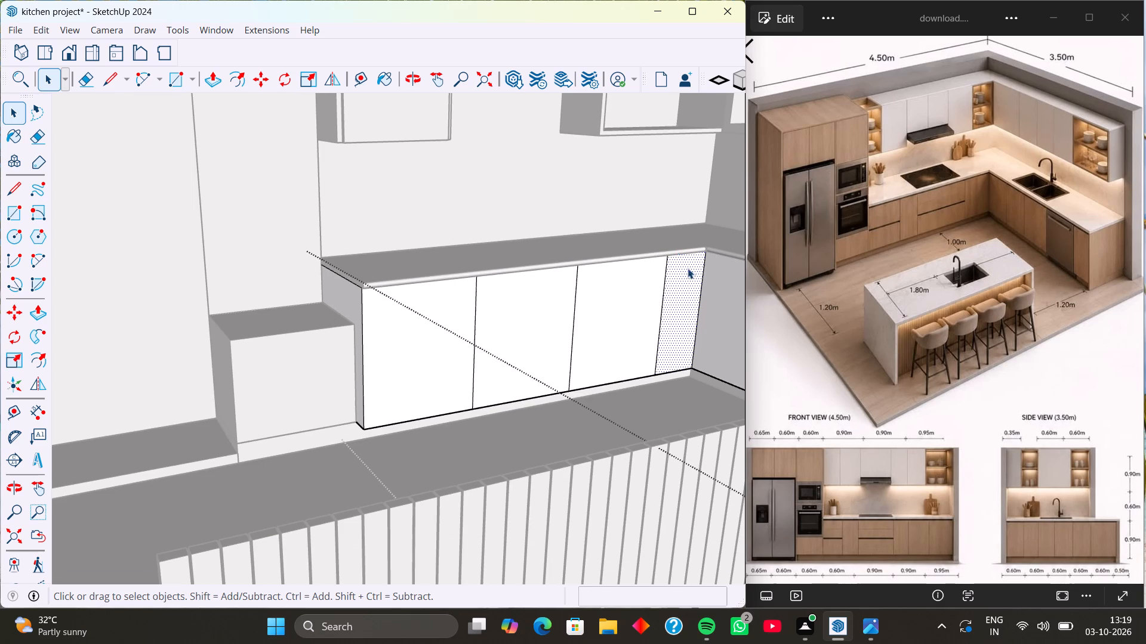
pyautogui.scroll(-1, 638, 298)
pyautogui.scroll(3, 713, 300)
pyautogui.scroll(5, 529, 302)
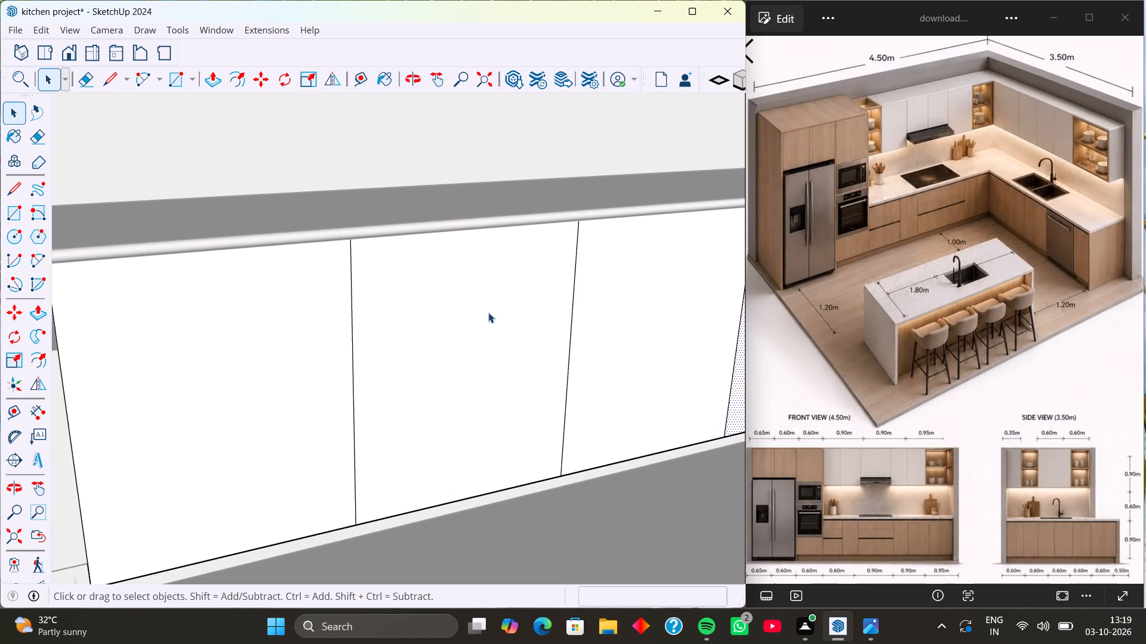
pyautogui.scroll(-2, 402, 290)
pyautogui.scroll(4, 377, 296)
# Copy all three vertical dividing edges of the back-wall cabinet front 2 mm along the red axis toward the inner corner.
pyautogui.click(350, 304)
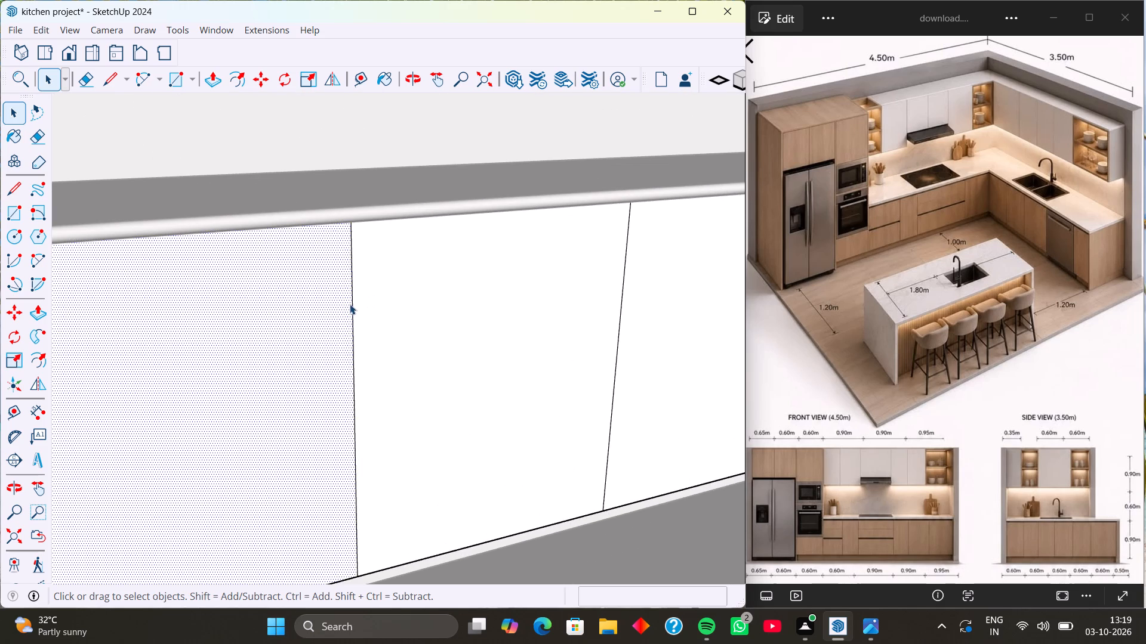
pyautogui.click(352, 290)
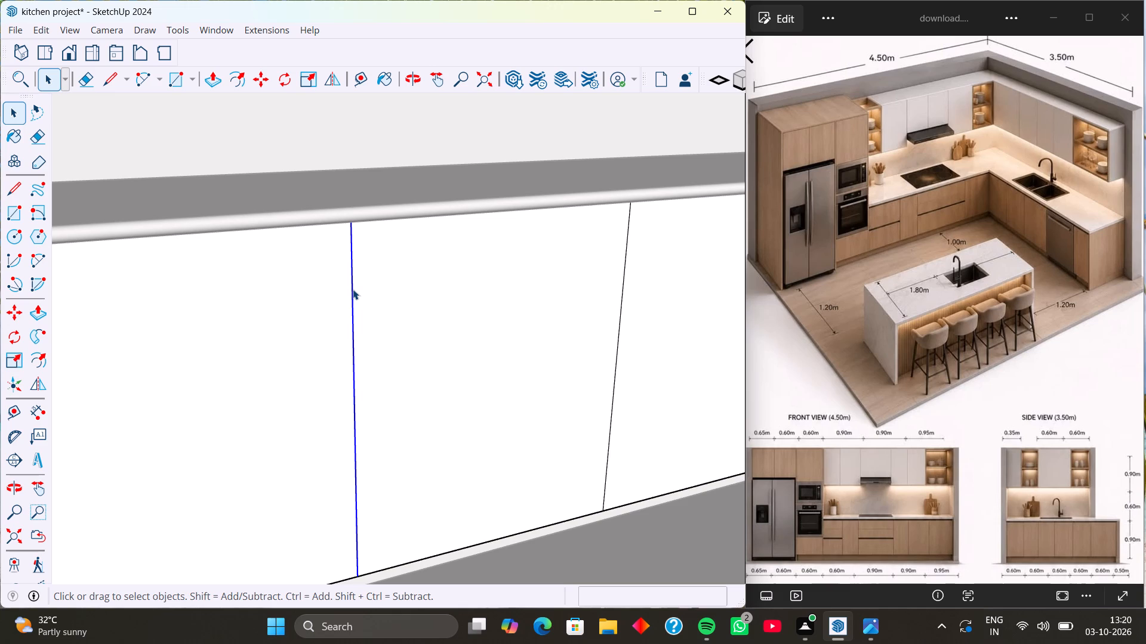
pyautogui.keyDown('ctrl'); pyautogui.scroll(-5, 494, 262); pyautogui.keyUp('ctrl')
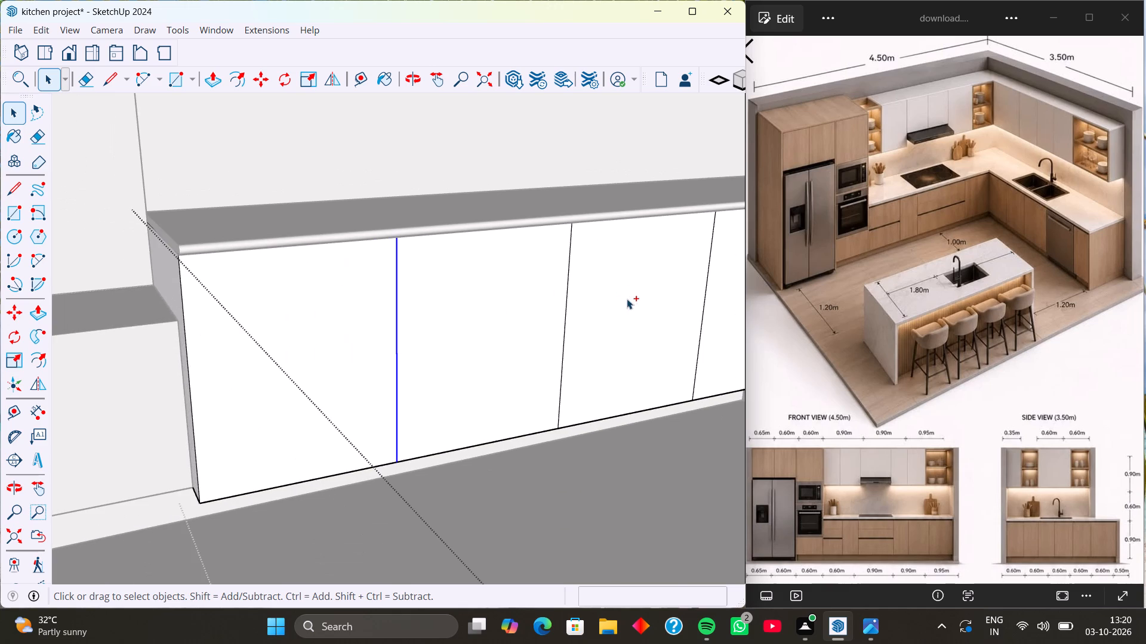
pyautogui.keyDown('ctrl'); pyautogui.scroll(-3, 628, 253); pyautogui.keyUp('ctrl')
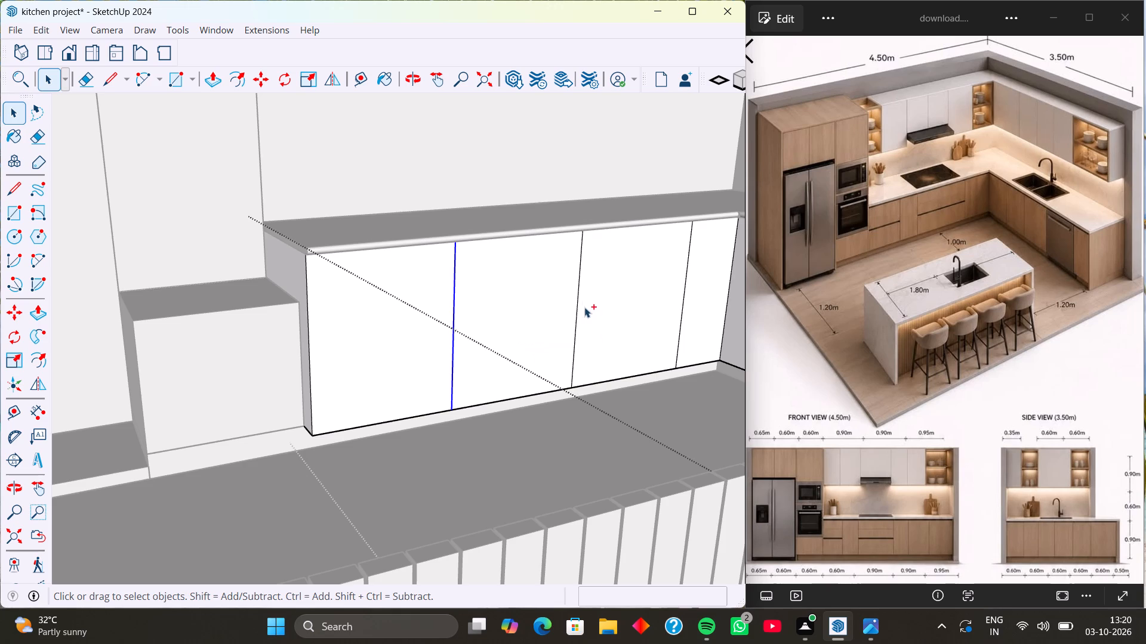
pyautogui.keyDown('ctrl'); pyautogui.click(581, 284); pyautogui.keyUp('ctrl')
pyautogui.keyDown('ctrl'); pyautogui.click(691, 259); pyautogui.keyUp('ctrl')
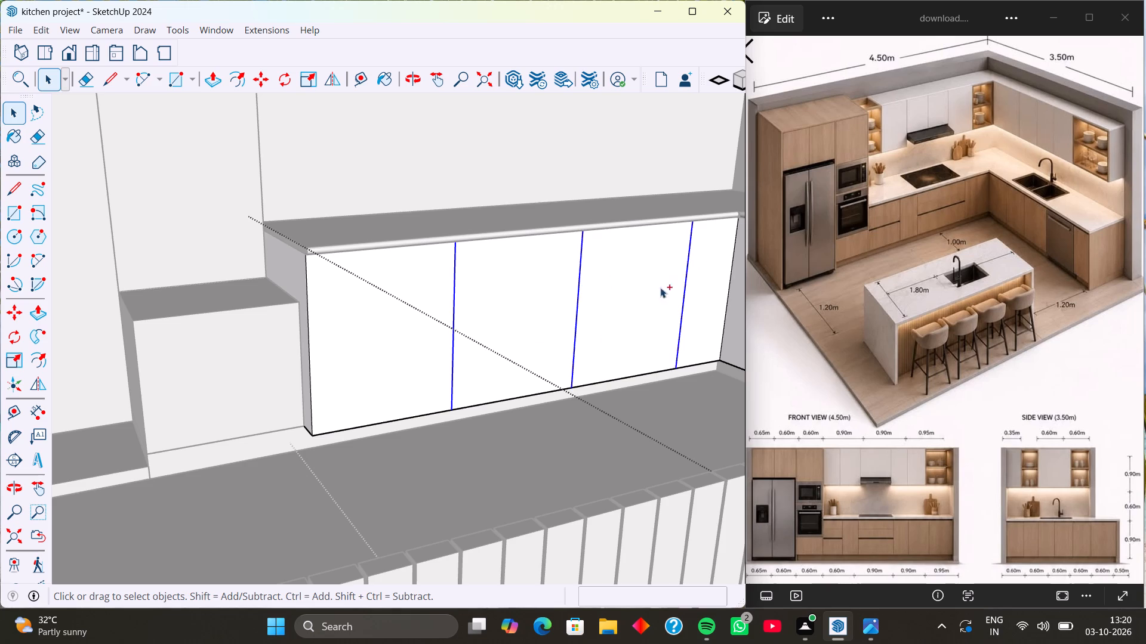
pyautogui.press('m')
pyautogui.scroll(4, 425, 400)
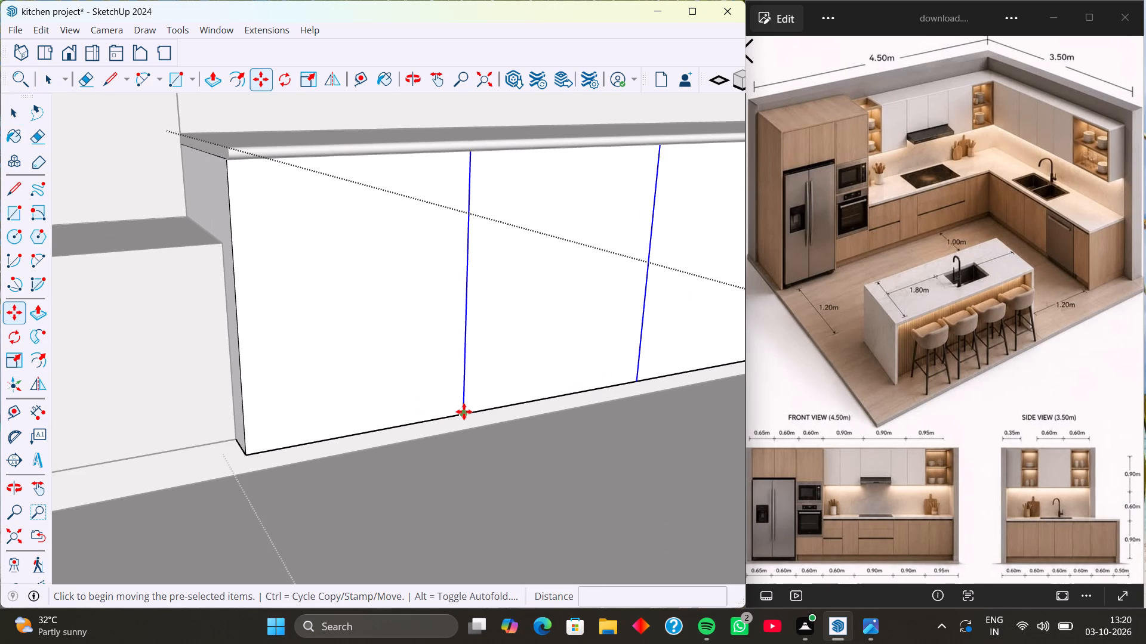
pyautogui.click(464, 411)
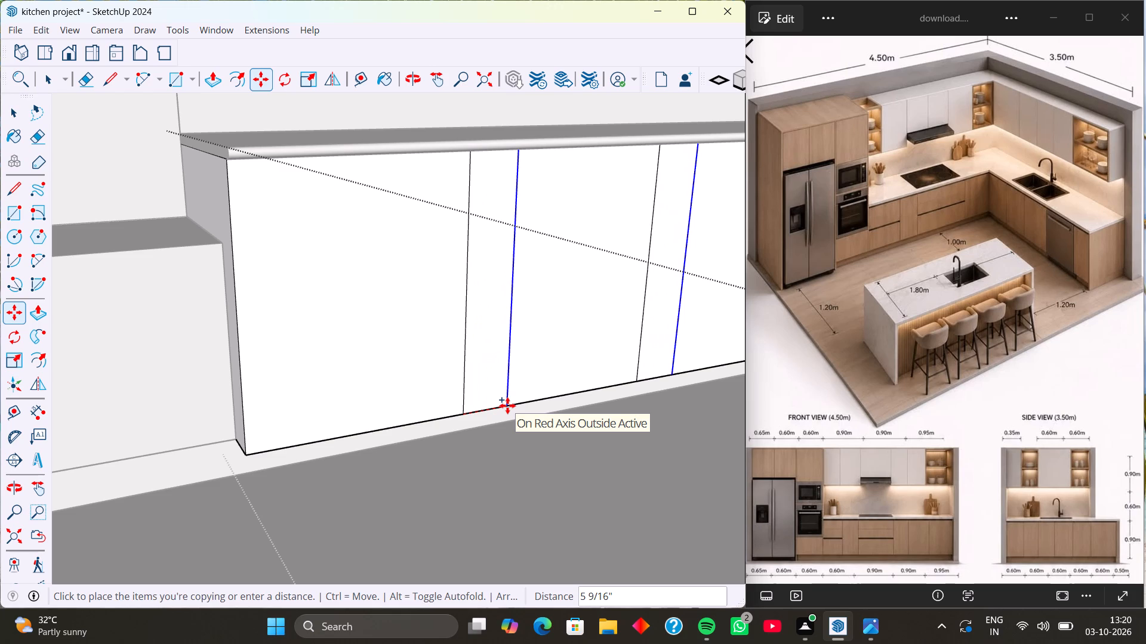
pyautogui.press('2')
pyautogui.press('Return')
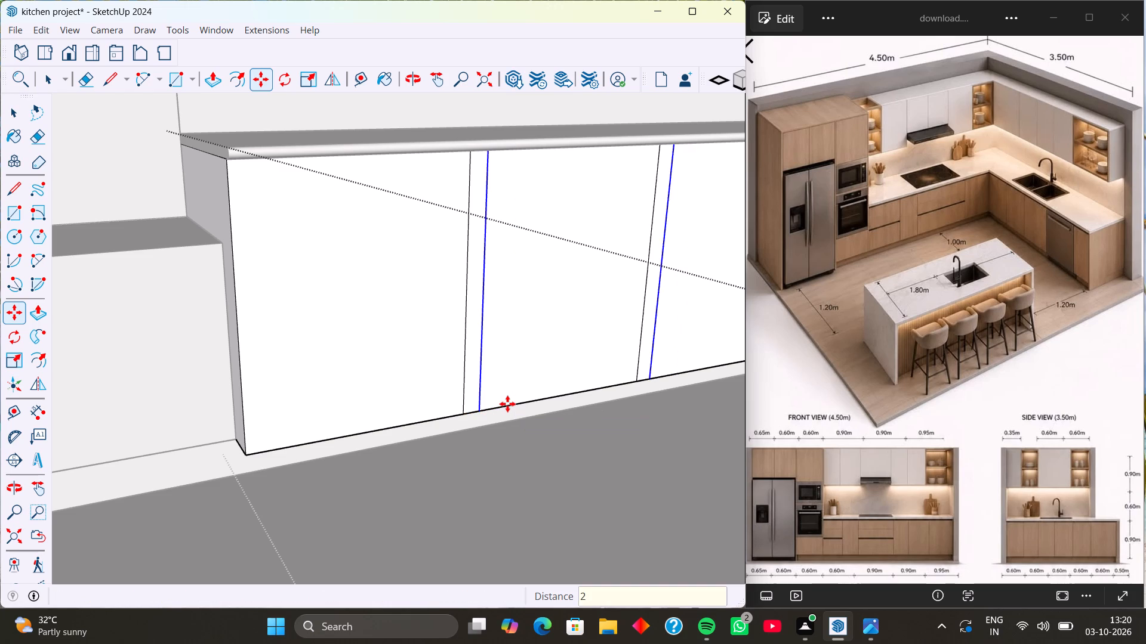
pyautogui.scroll(2, 478, 400)
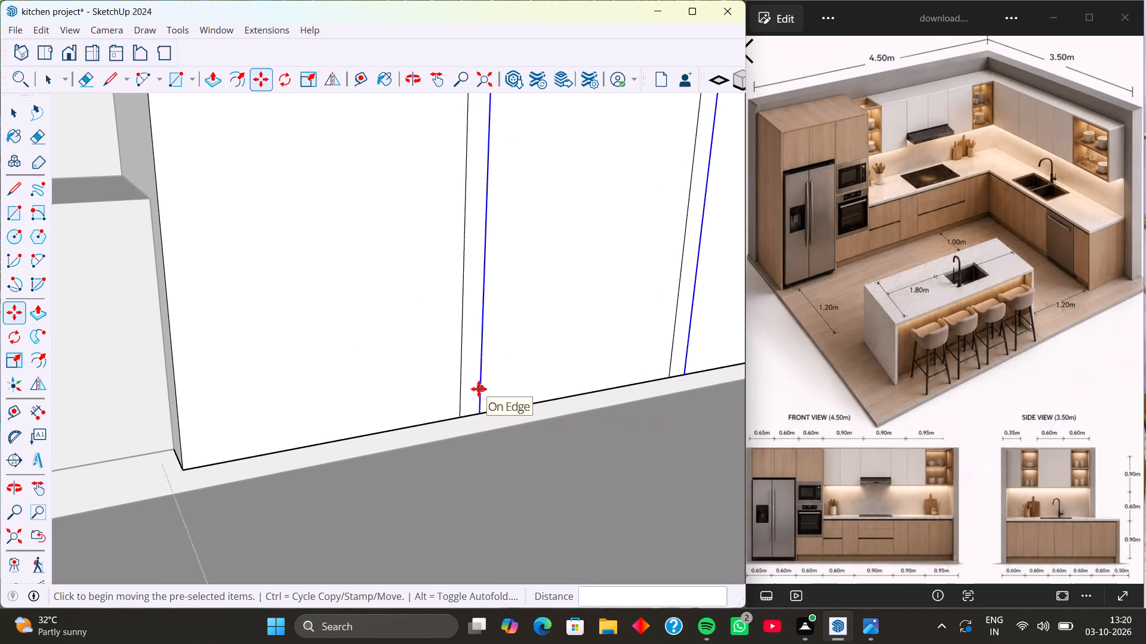
pyautogui.press('2')
pyautogui.write('mm')
pyautogui.press('Return')
# Copy the three selected dividing edges 2 mm along the cabinet front's bottom edge, away from the inner corner.
pyautogui.scroll(10, 439, 417)
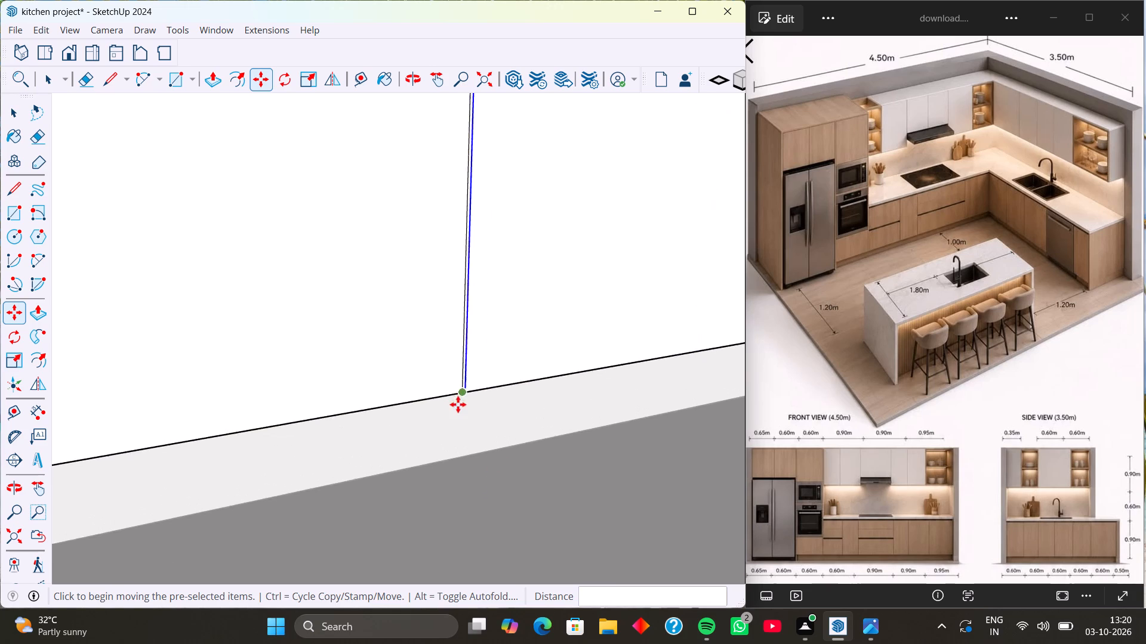
pyautogui.scroll(20, 458, 404)
pyautogui.scroll(3, 458, 404)
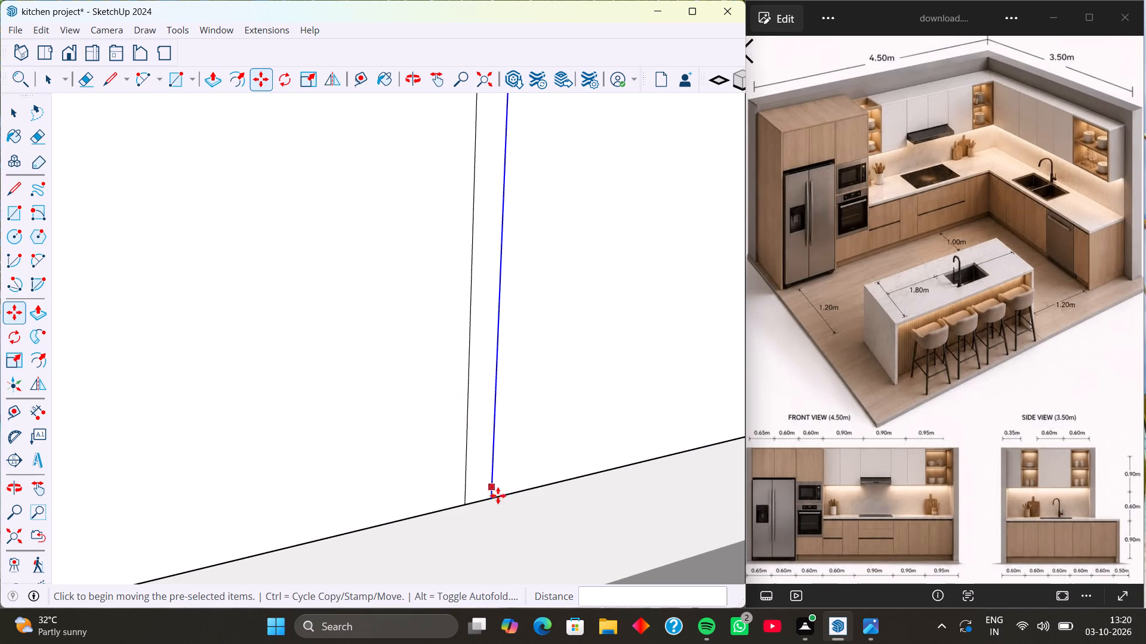
pyautogui.click(498, 494)
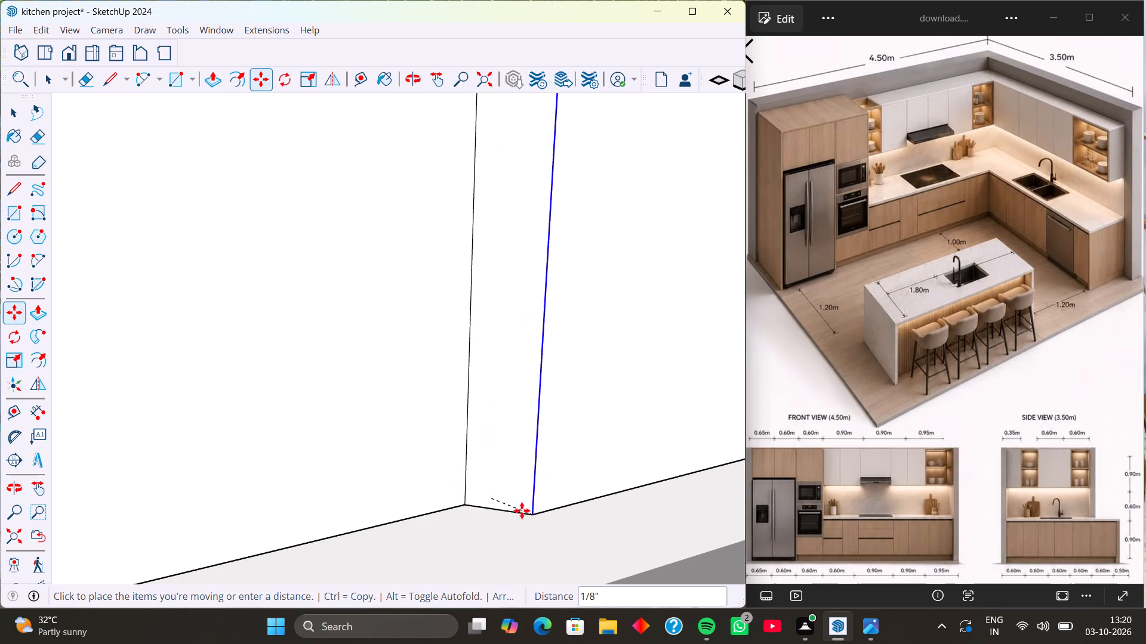
pyautogui.press('space')
pyautogui.scroll(3, 484, 490)
pyautogui.press('m')
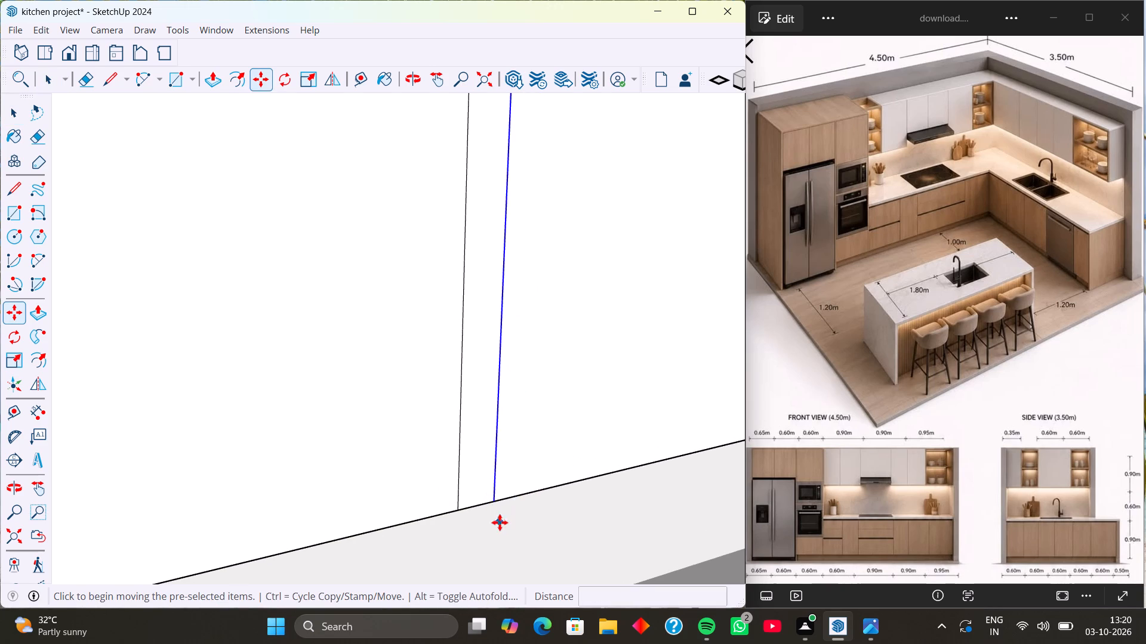
pyautogui.click(491, 499)
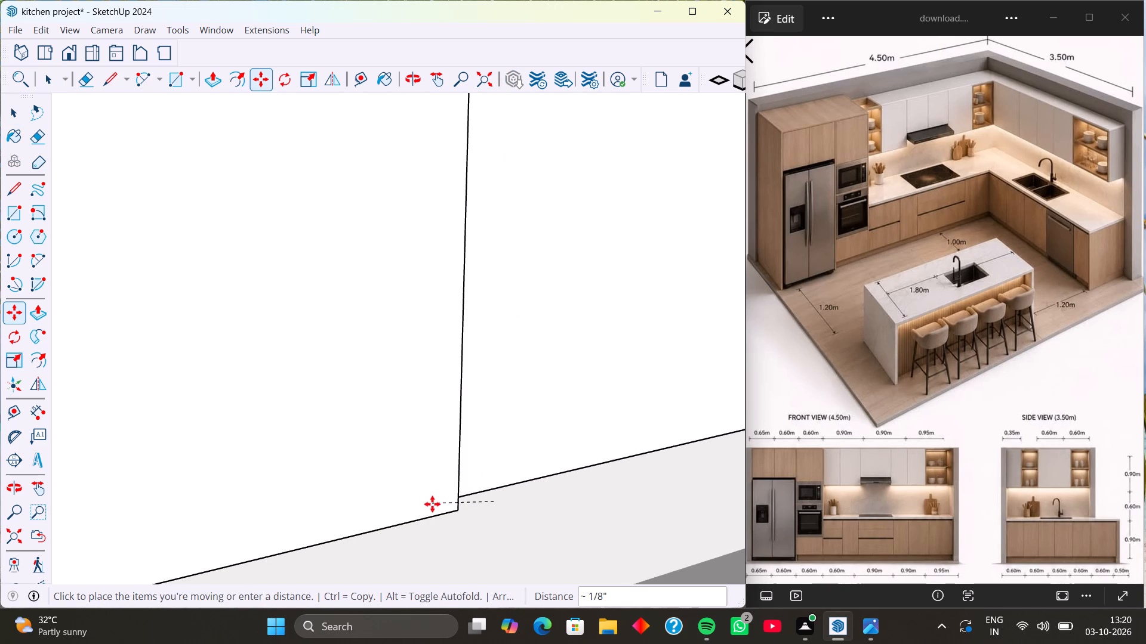
pyautogui.scroll(3, 418, 517)
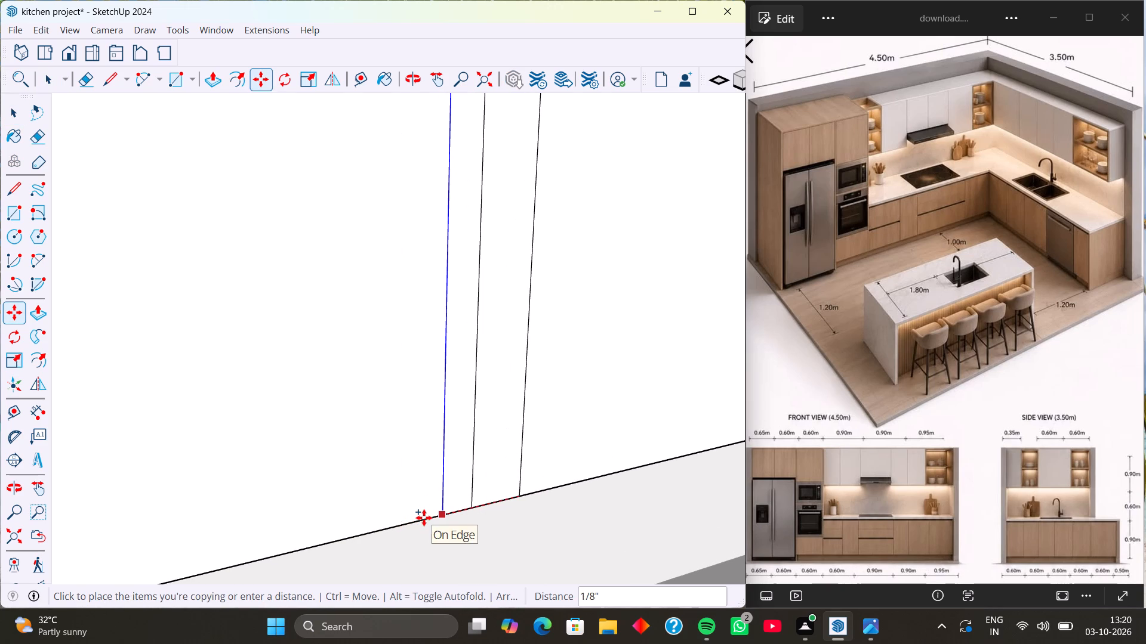
pyautogui.press('2')
pyautogui.write('mm')
pyautogui.press('Return')
# Examine the paired dividing edges along the back-wall cabinet front, up close at their lower ends and from farther out.
pyautogui.scroll(-6, 427, 509)
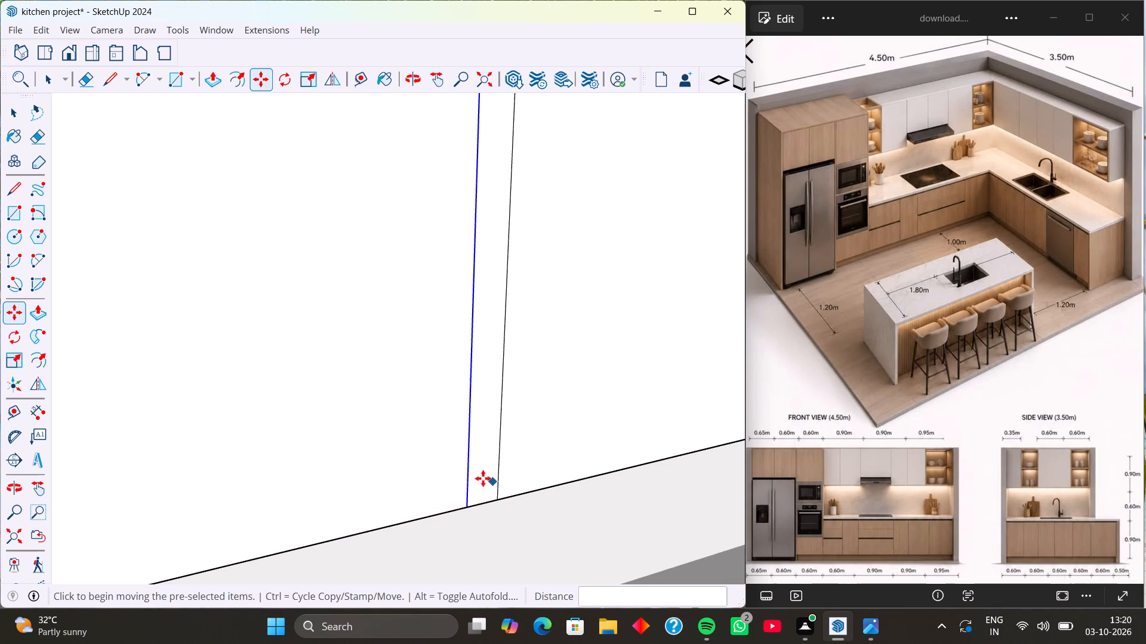
pyautogui.scroll(-20, 483, 478)
pyautogui.scroll(-7, 483, 478)
pyautogui.scroll(19, 422, 364)
pyautogui.scroll(-20, 368, 320)
pyautogui.scroll(-5, 368, 320)
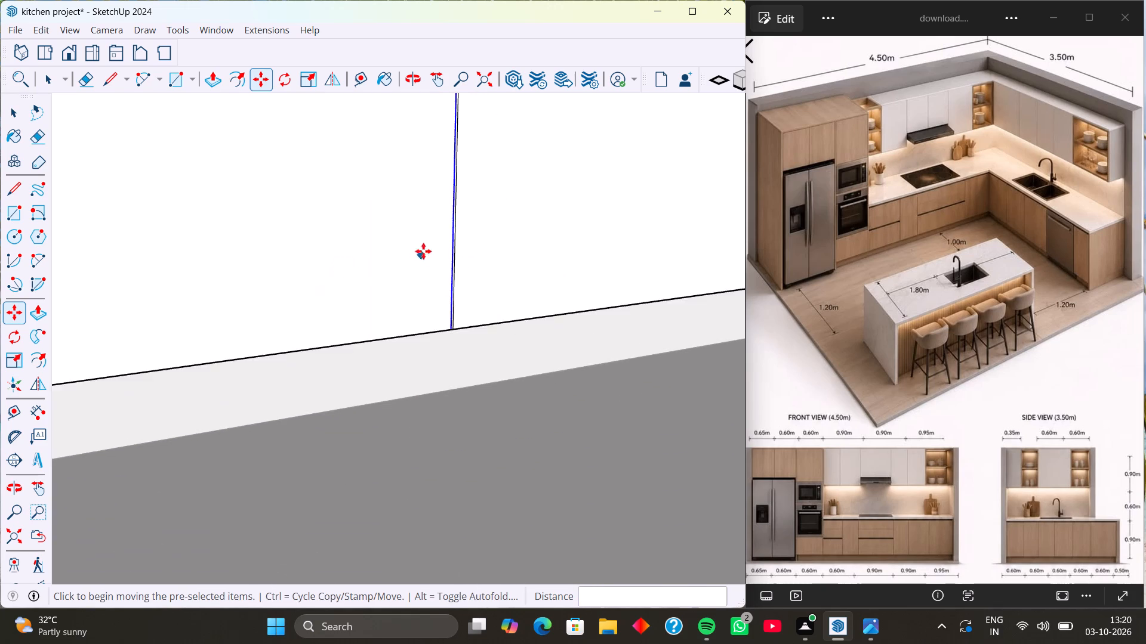
pyautogui.scroll(-18, 423, 251)
pyautogui.scroll(-14, 537, 278)
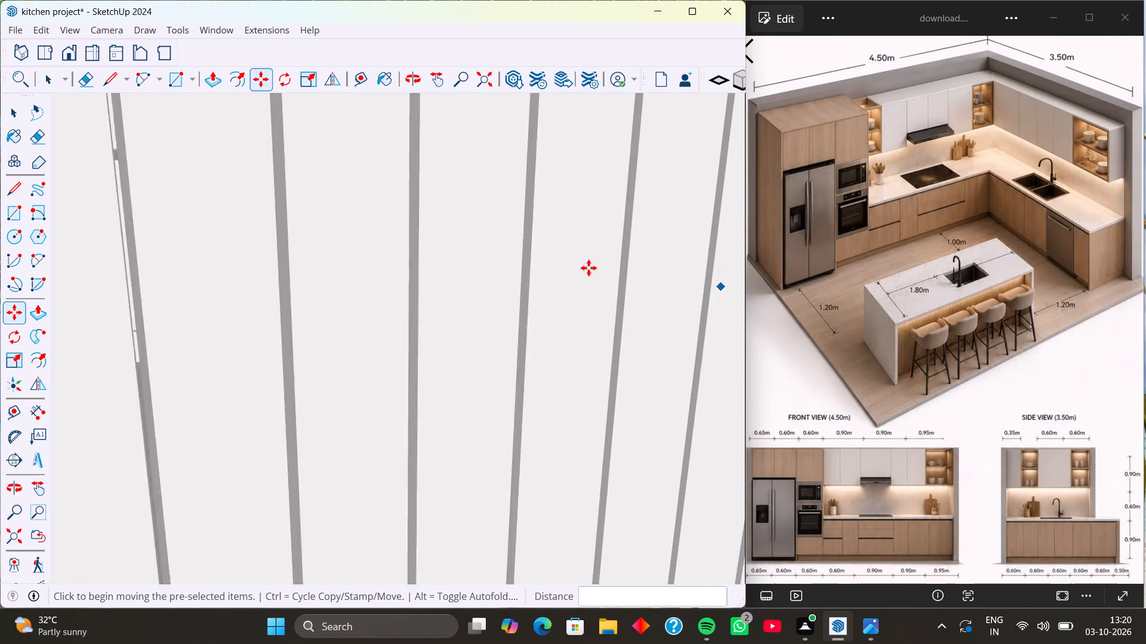
pyautogui.scroll(-20, 589, 268)
pyautogui.scroll(-10, 589, 268)
pyautogui.moveTo(426, 235); pyautogui.dragTo(429, 256, button='middle')
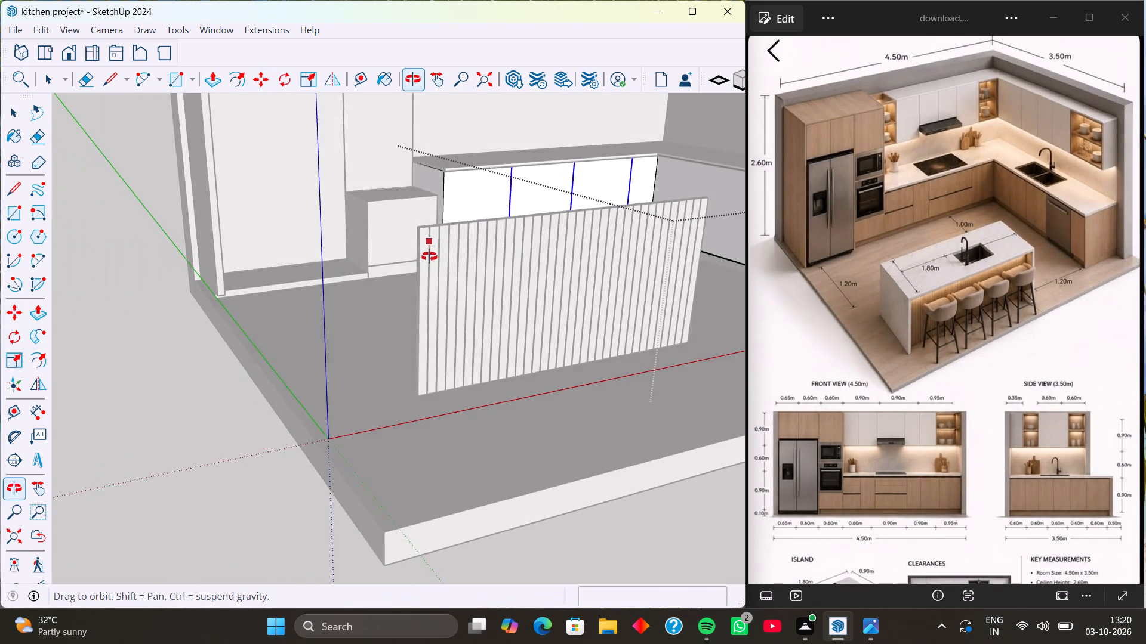
pyautogui.moveTo(429, 256); pyautogui.dragTo(432, 263, button='middle')
pyautogui.scroll(10, 540, 185)
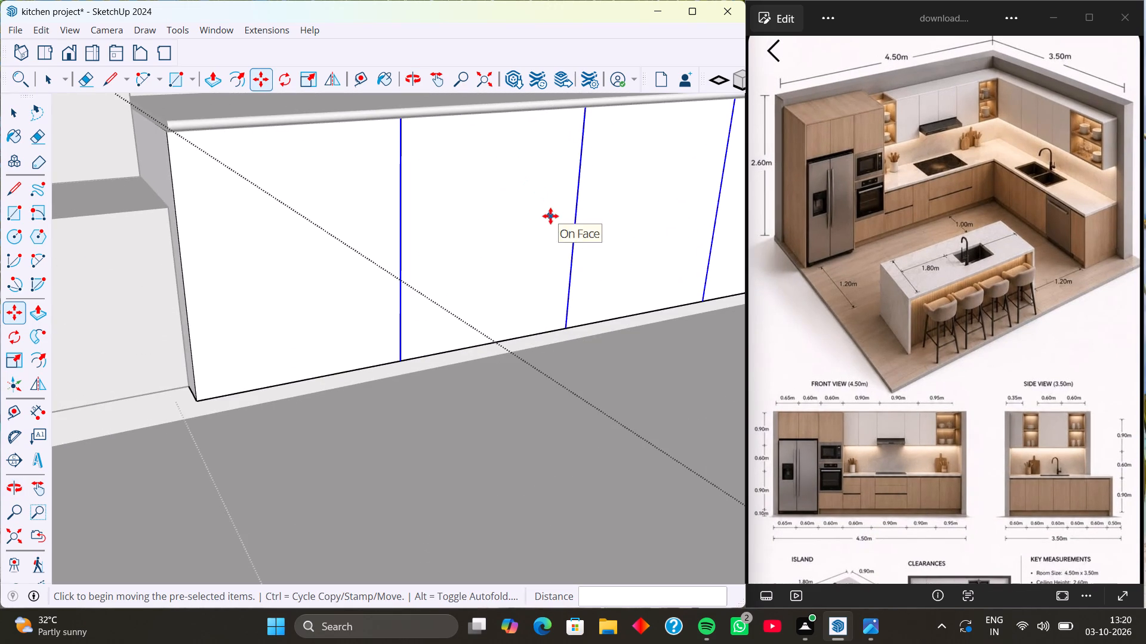
pyautogui.keyDown('shift'); pyautogui.scroll(1, 548, 217); pyautogui.keyUp('shift')
pyautogui.keyDown('shift'); pyautogui.moveTo(545, 218); pyautogui.dragTo(421, 283, button='middle'); pyautogui.keyUp('shift')
pyautogui.scroll(11, 571, 264)
pyautogui.scroll(2, 640, 357)
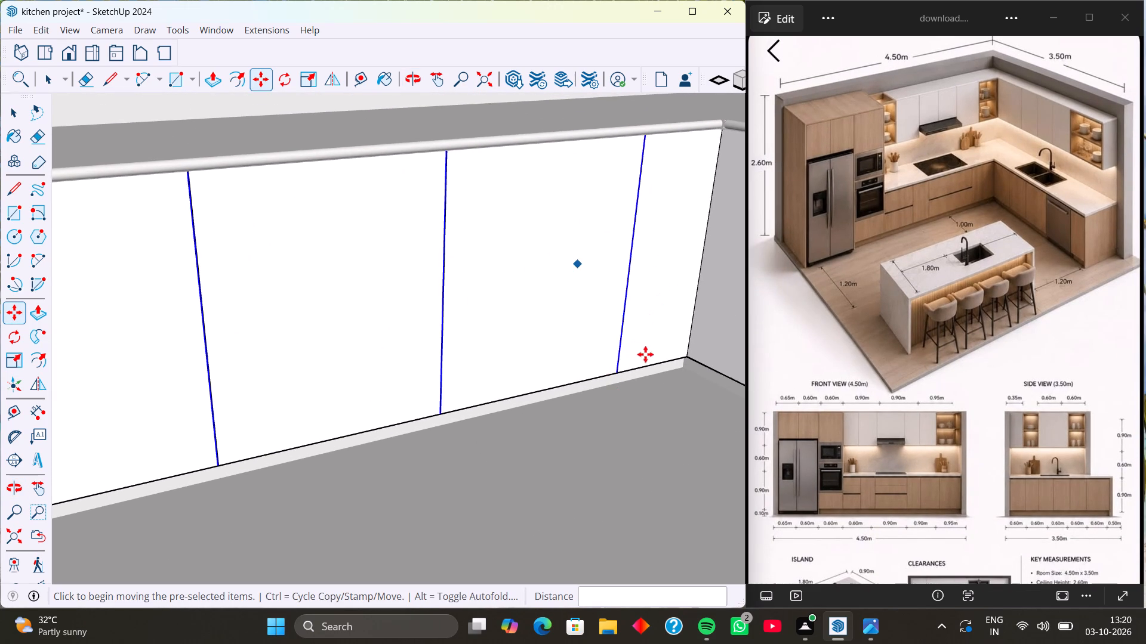
pyautogui.scroll(20, 645, 354)
pyautogui.scroll(6, 645, 354)
pyautogui.scroll(6, 543, 385)
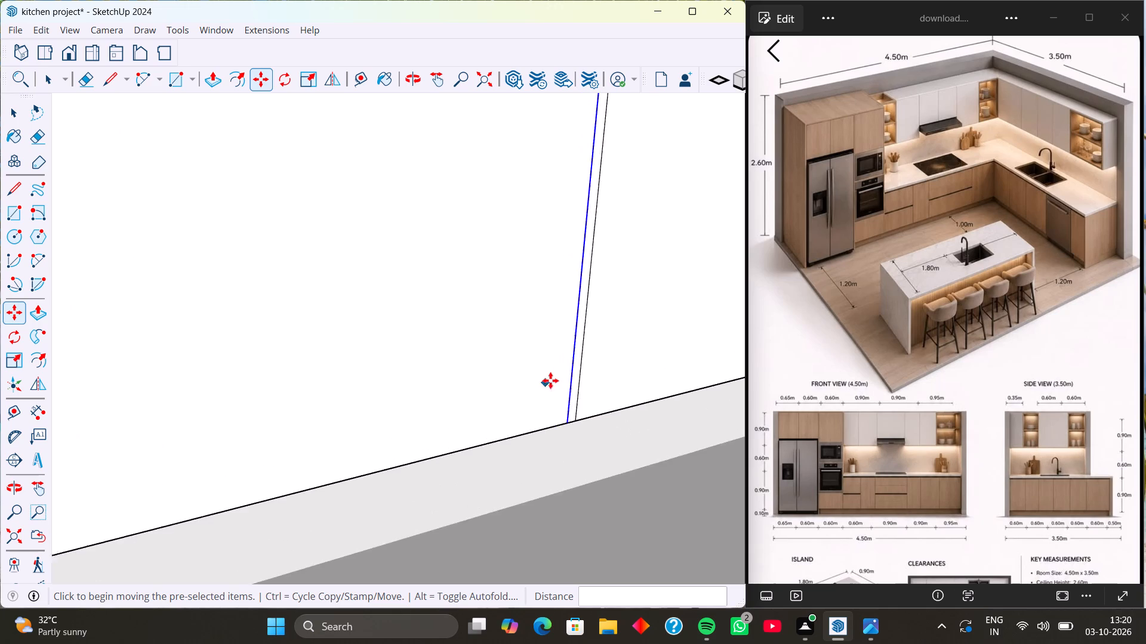
pyautogui.scroll(-16, 603, 392)
pyautogui.scroll(-4, 473, 283)
pyautogui.scroll(-2, 391, 252)
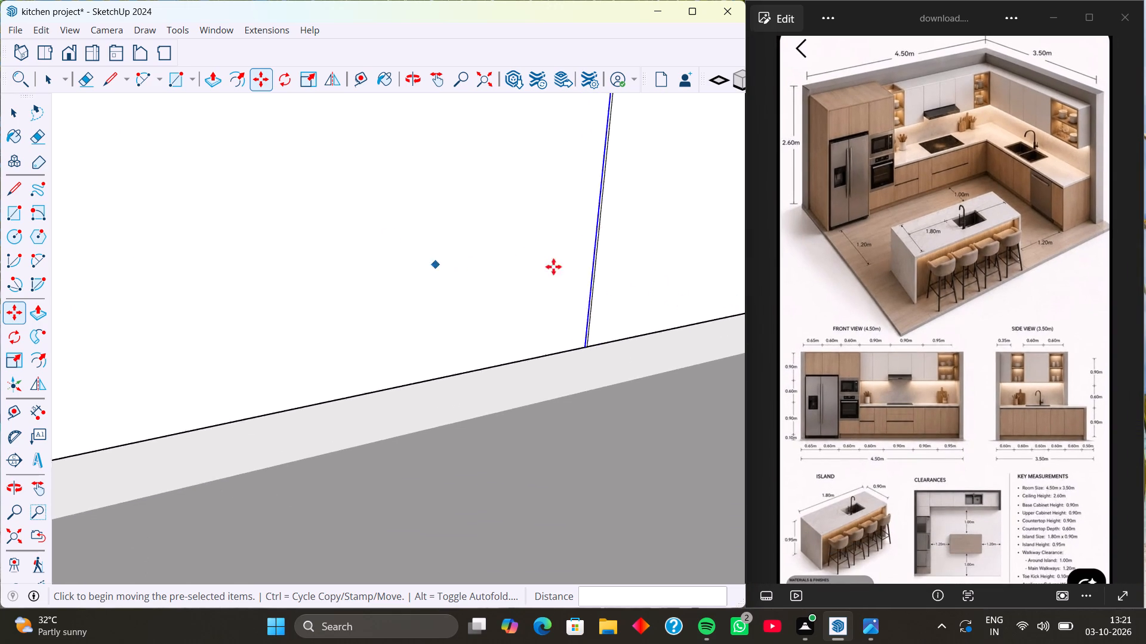
pyautogui.scroll(-8, 553, 267)
pyautogui.scroll(-5, 408, 249)
# Copy the three selected dividing edges of the back-wall cabinet front 4 mm along the red axis toward the inner corner.
pyautogui.scroll(13, 291, 289)
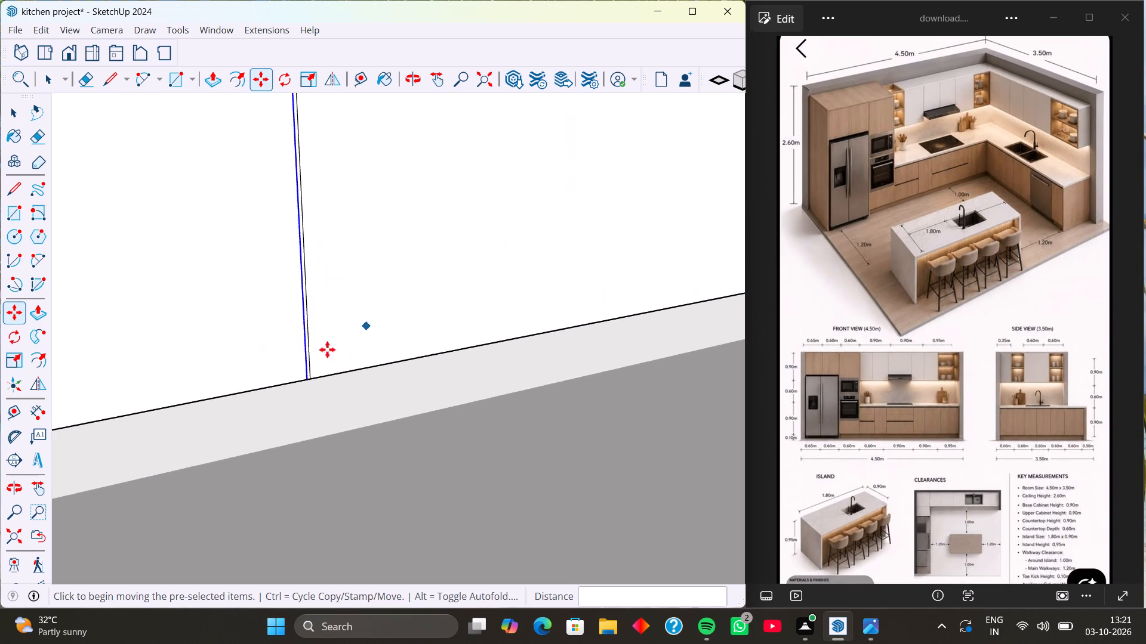
pyautogui.scroll(17, 327, 349)
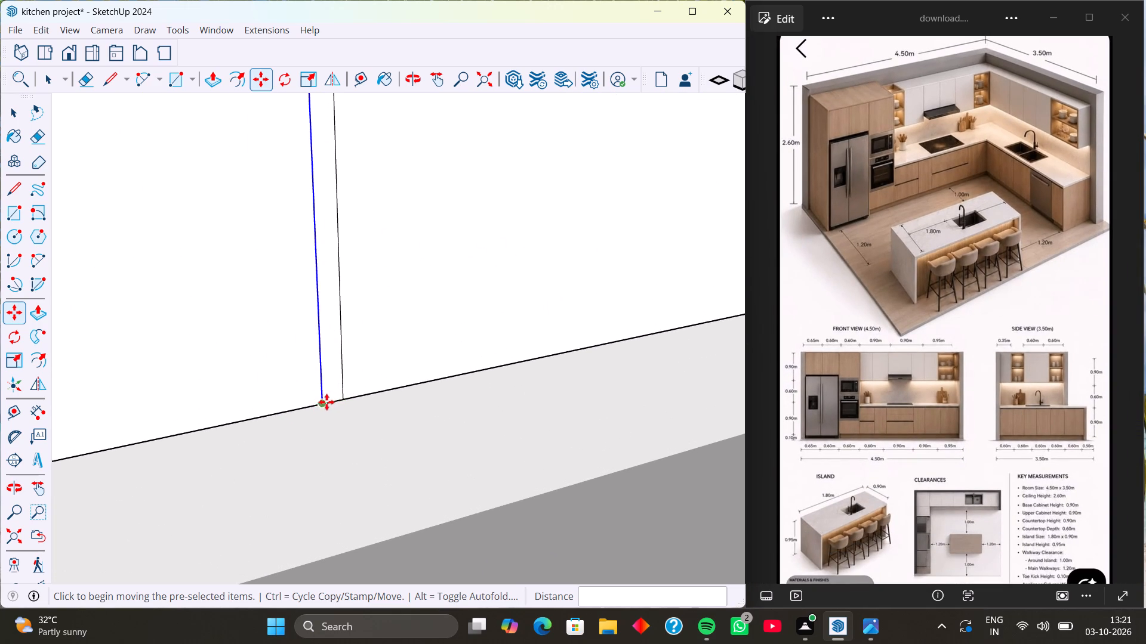
pyautogui.click(319, 401)
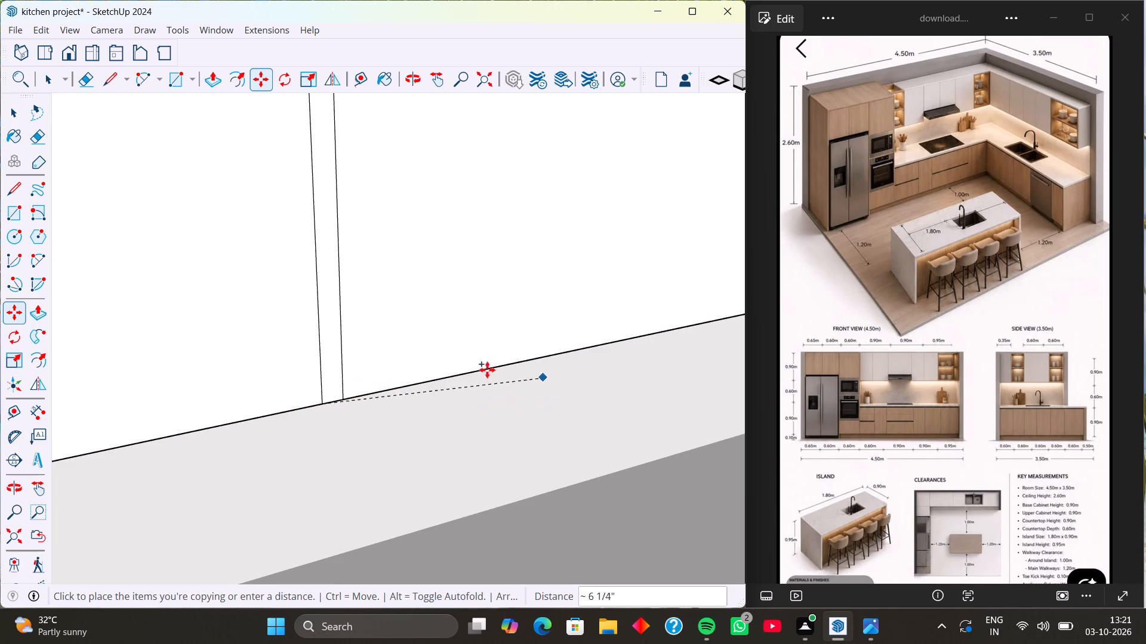
pyautogui.press('Right')
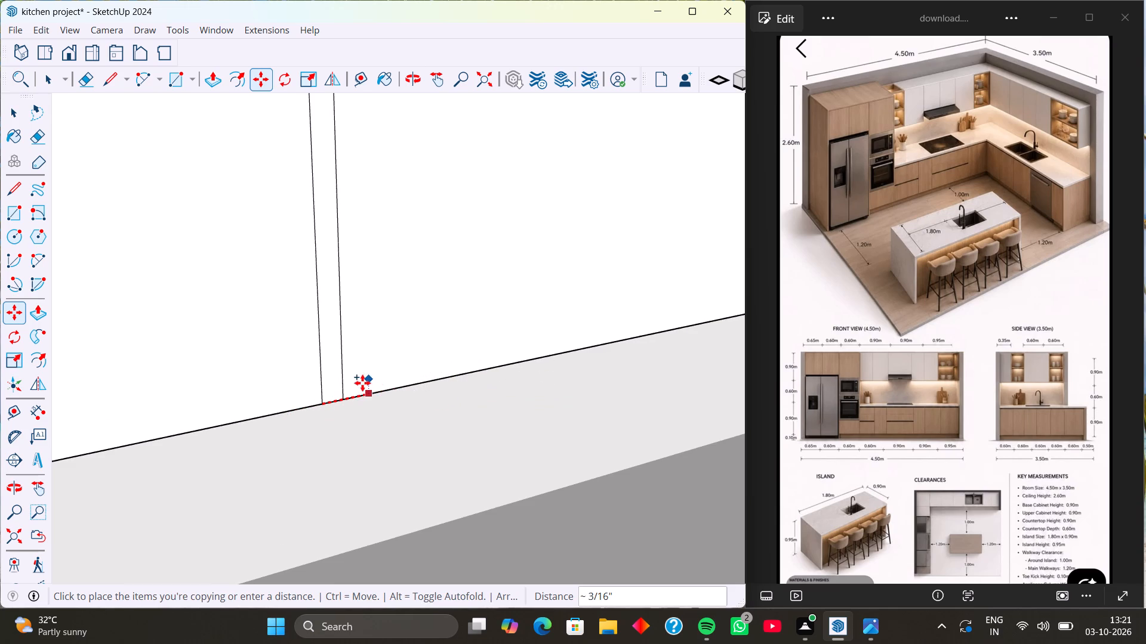
pyautogui.press('2')
pyautogui.write('mm')
pyautogui.press('Return')
pyautogui.scroll(-5, 516, 388)
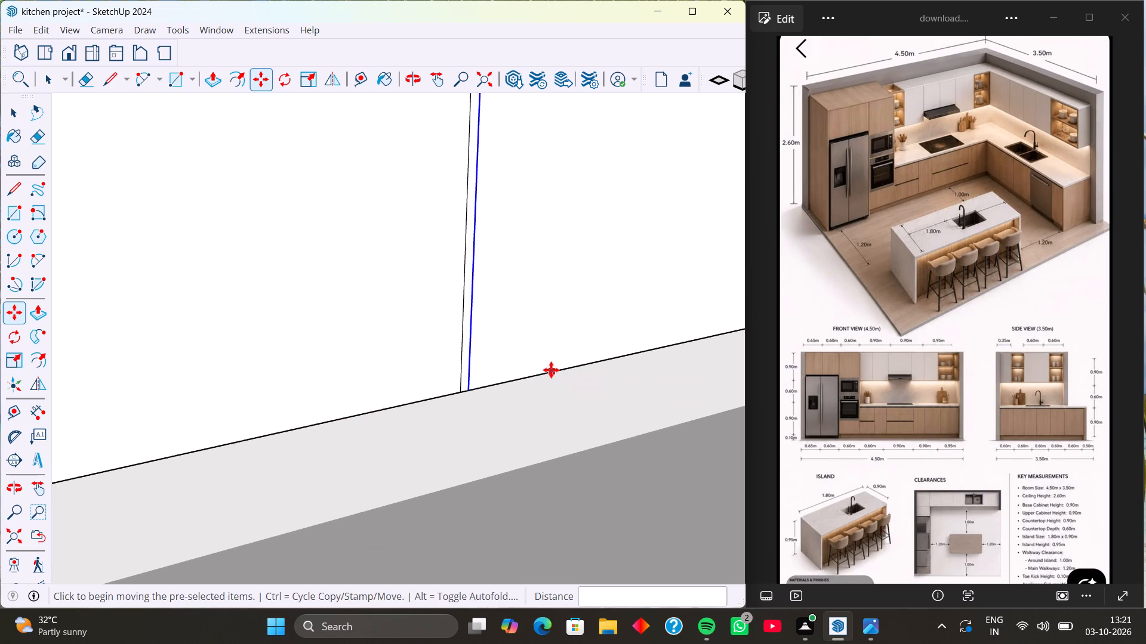
pyautogui.press('2')
pyautogui.press('BackSpace')
pyautogui.press('4')
pyautogui.write('mm')
pyautogui.press('Return')
pyautogui.scroll(-5, 540, 371)
pyautogui.press('space')
# Delete the middle line of the three closely spaced edges at the central divider and at the divider farthest from the inner corner.
pyautogui.scroll(3, 497, 339)
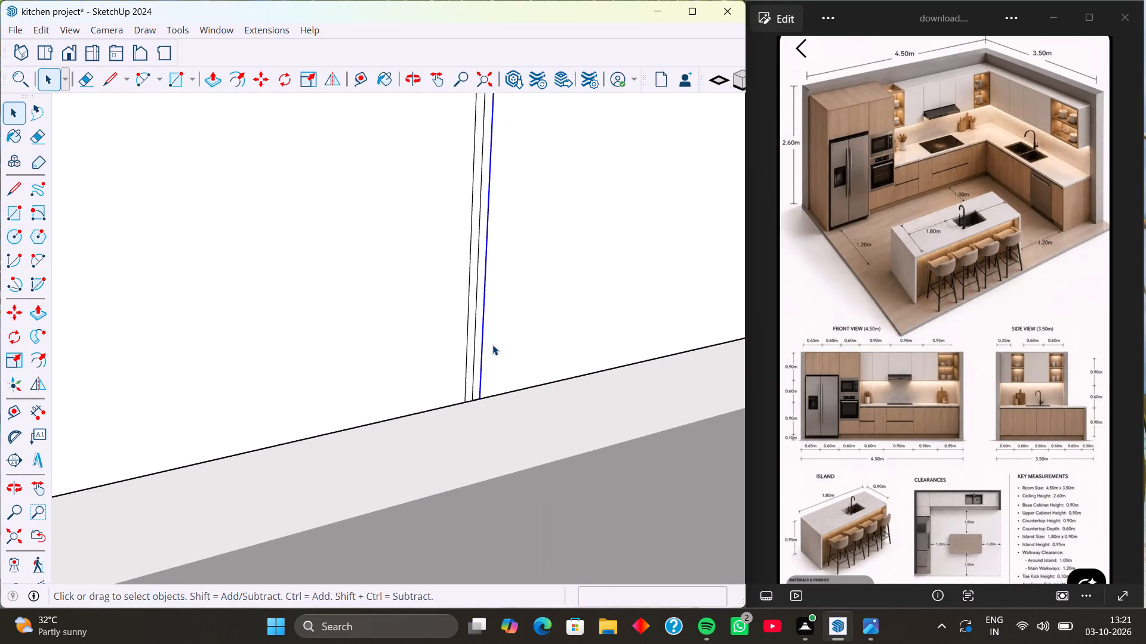
pyautogui.scroll(2, 492, 345)
pyautogui.click(469, 349)
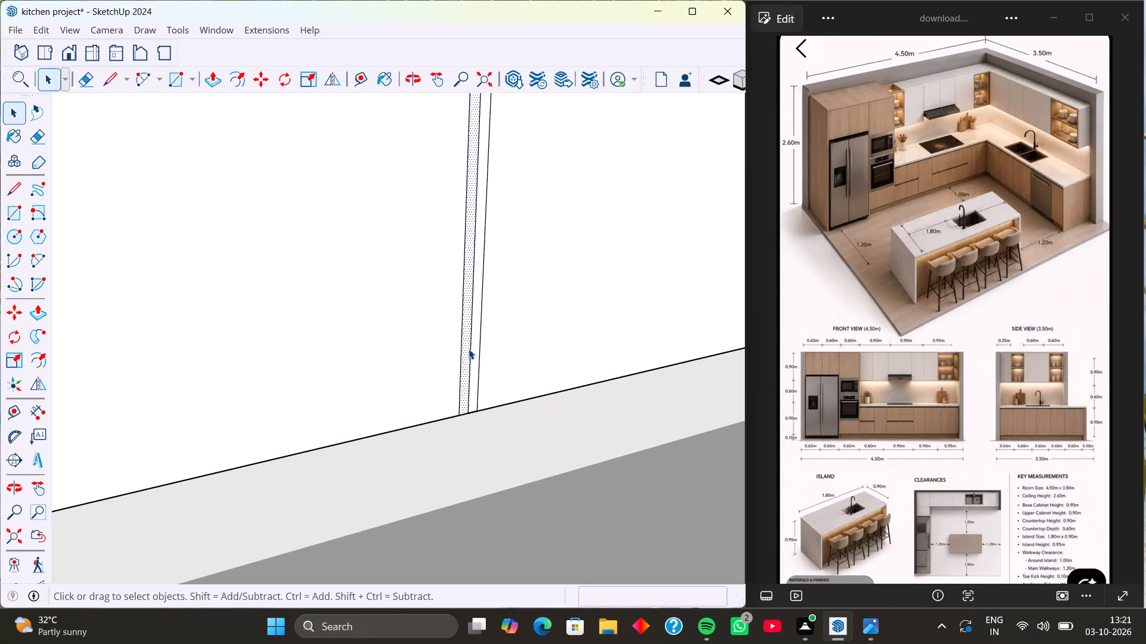
pyautogui.click(469, 349)
pyautogui.press('Delete')
pyautogui.scroll(-20, 654, 325)
pyautogui.scroll(-6, 654, 325)
pyautogui.scroll(20, 240, 255)
pyautogui.scroll(3, 240, 255)
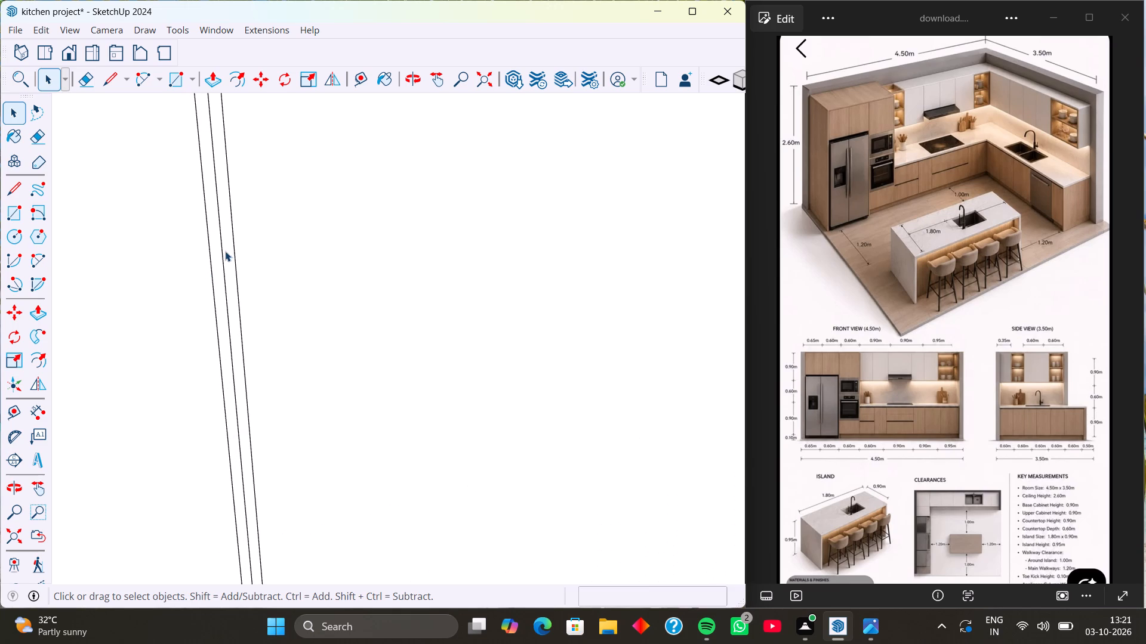
pyautogui.click(223, 251)
pyautogui.press('Delete')
# Delete the middle line of the three closely spaced edges at the divider nearest the inner corner.
pyautogui.scroll(-6, 229, 249)
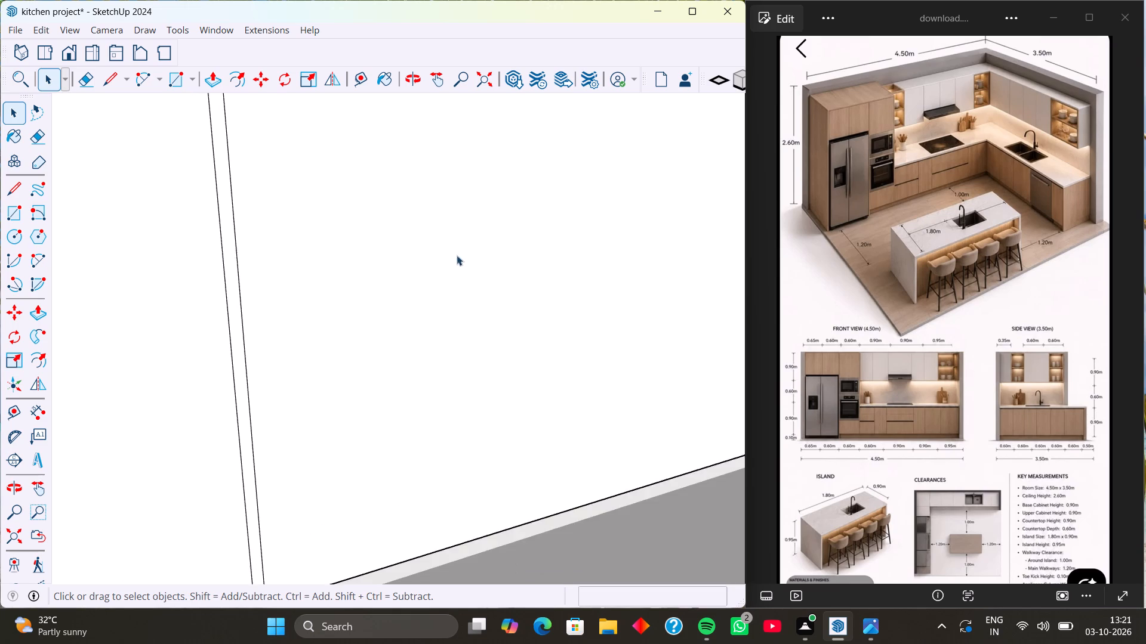
pyautogui.scroll(-20, 457, 255)
pyautogui.scroll(-6, 457, 255)
pyautogui.scroll(-3, 326, 201)
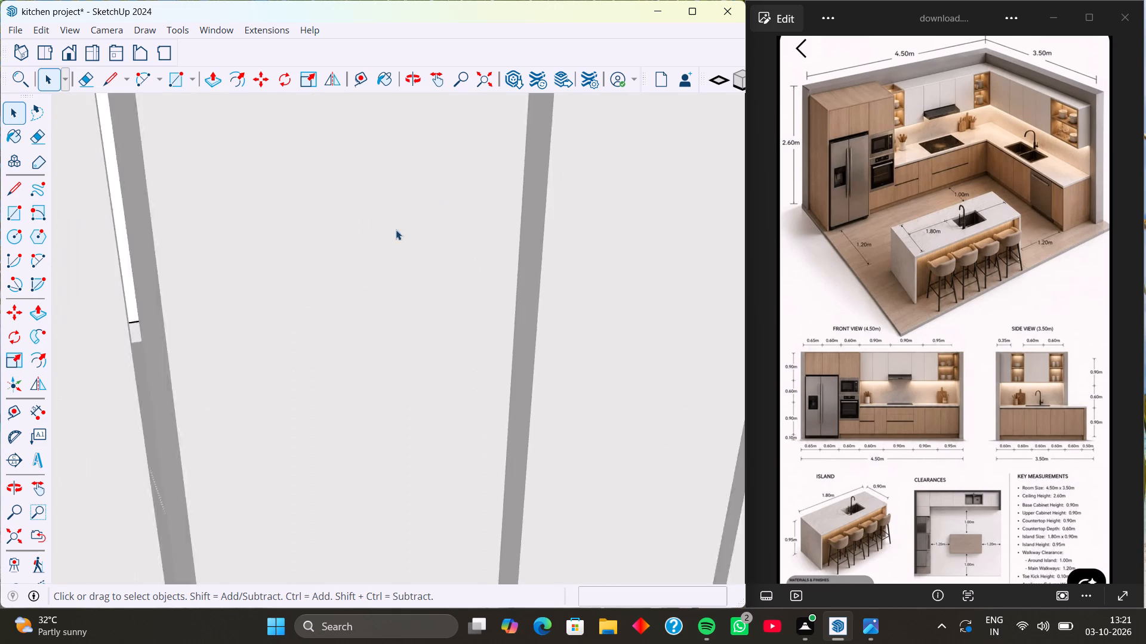
pyautogui.scroll(-20, 396, 230)
pyautogui.scroll(-3, 396, 230)
pyautogui.scroll(-2, 535, 166)
pyautogui.scroll(5, 643, 129)
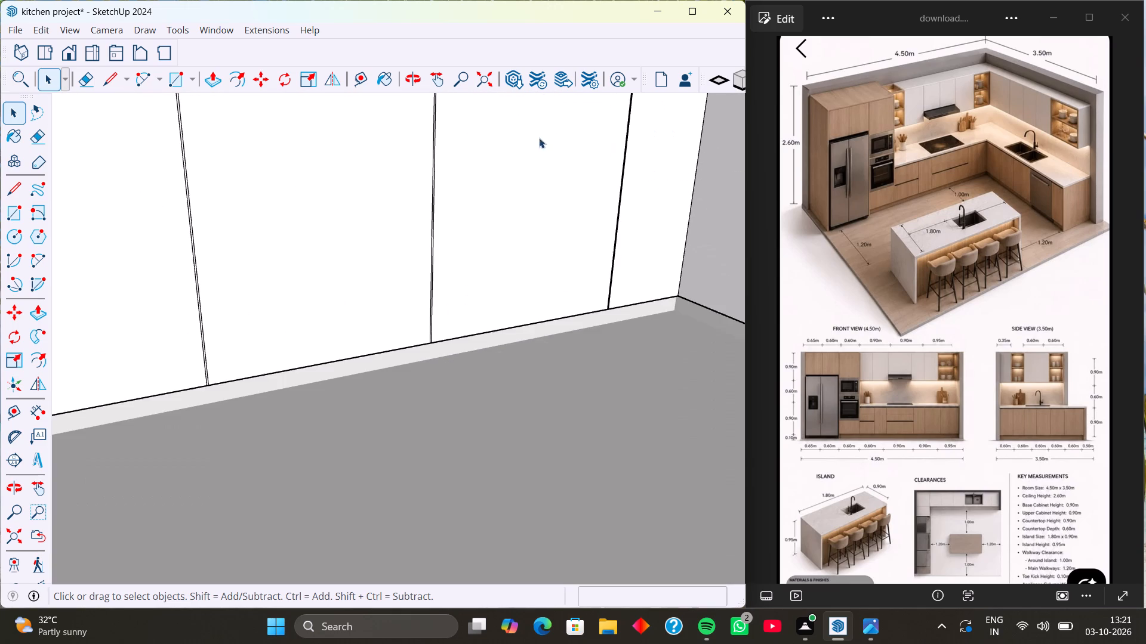
pyautogui.scroll(1, 539, 138)
pyautogui.scroll(20, 636, 176)
pyautogui.scroll(6, 636, 176)
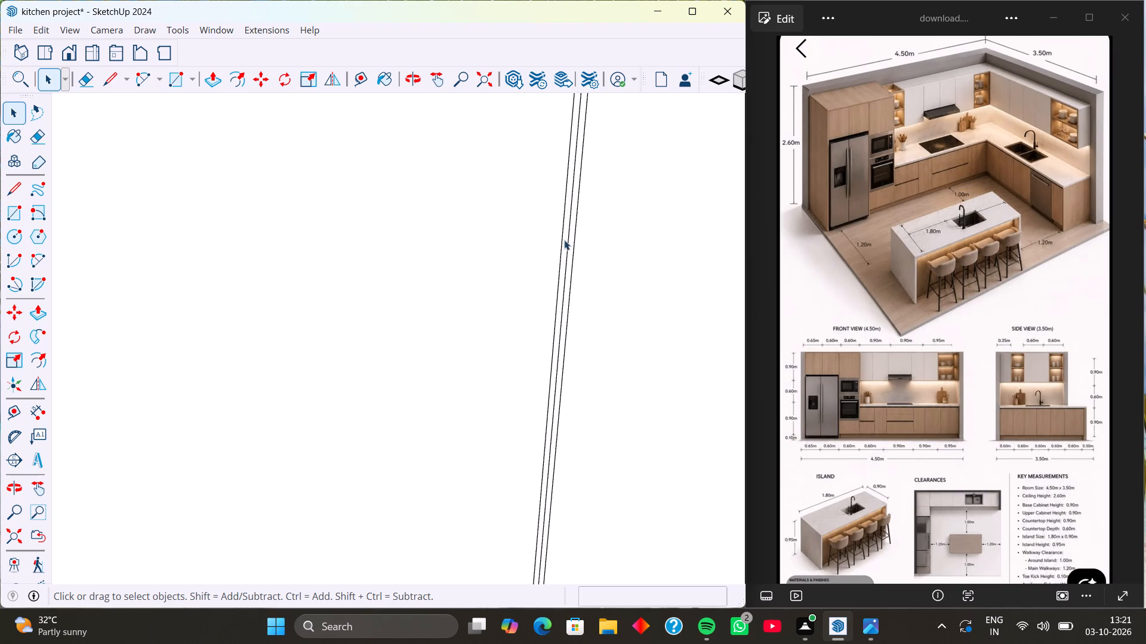
pyautogui.scroll(3, 564, 240)
pyautogui.click(569, 244)
pyautogui.press('Delete')
# Push the narrow gap strip nearest the inner corner 18 mm into the back-wall cabinet front.
pyautogui.scroll(-3, 605, 236)
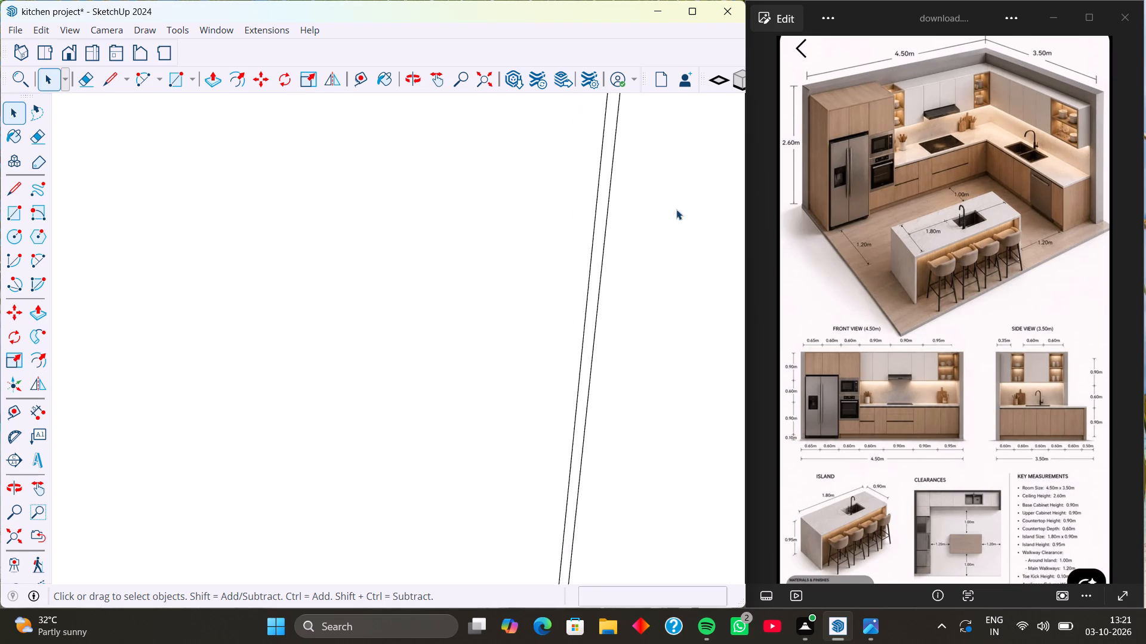
pyautogui.scroll(-10, 676, 209)
pyautogui.scroll(6, 627, 231)
pyautogui.click(627, 232)
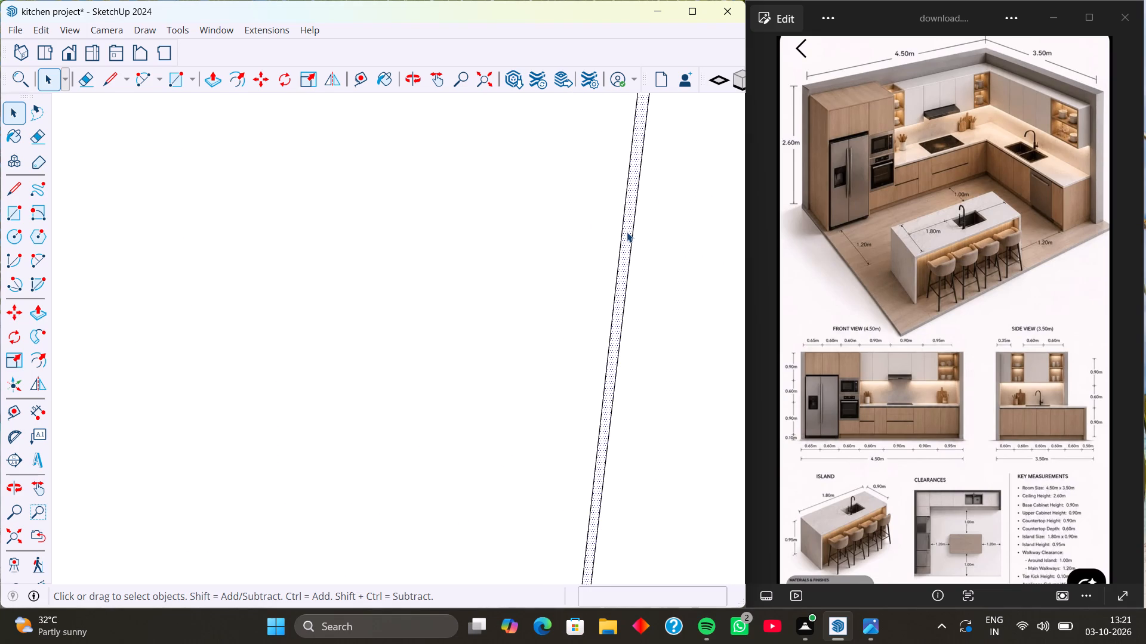
pyautogui.press('p')
pyautogui.click(627, 232)
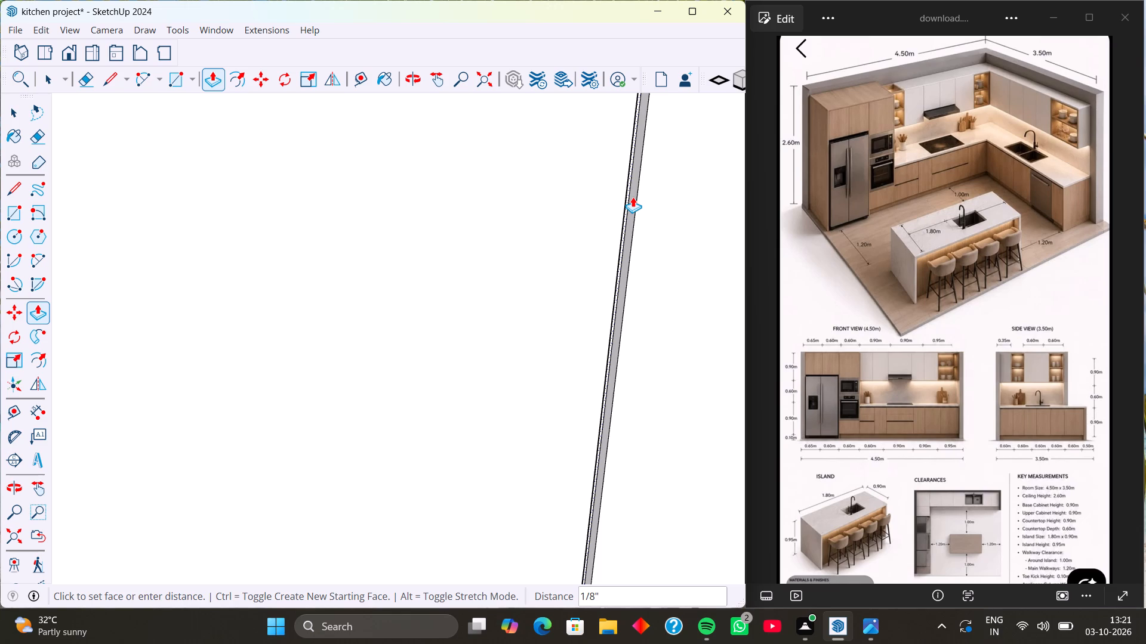
pyautogui.press('1')
pyautogui.press('8')
pyautogui.write('mm')
pyautogui.press('Return')
# Push the central divider's narrow gap strip 18 mm into the back-wall cabinet front.
pyautogui.scroll(-18, 665, 222)
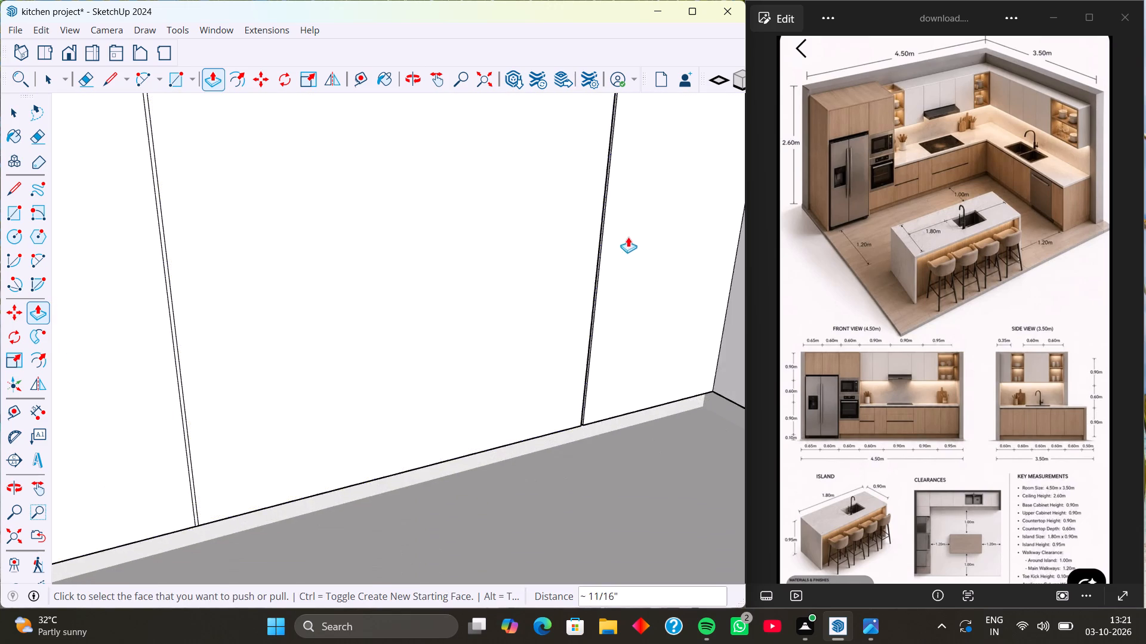
pyautogui.moveTo(629, 238); pyautogui.dragTo(565, 371, button='middle')
pyautogui.scroll(-4, 690, 318)
pyautogui.scroll(1, 653, 241)
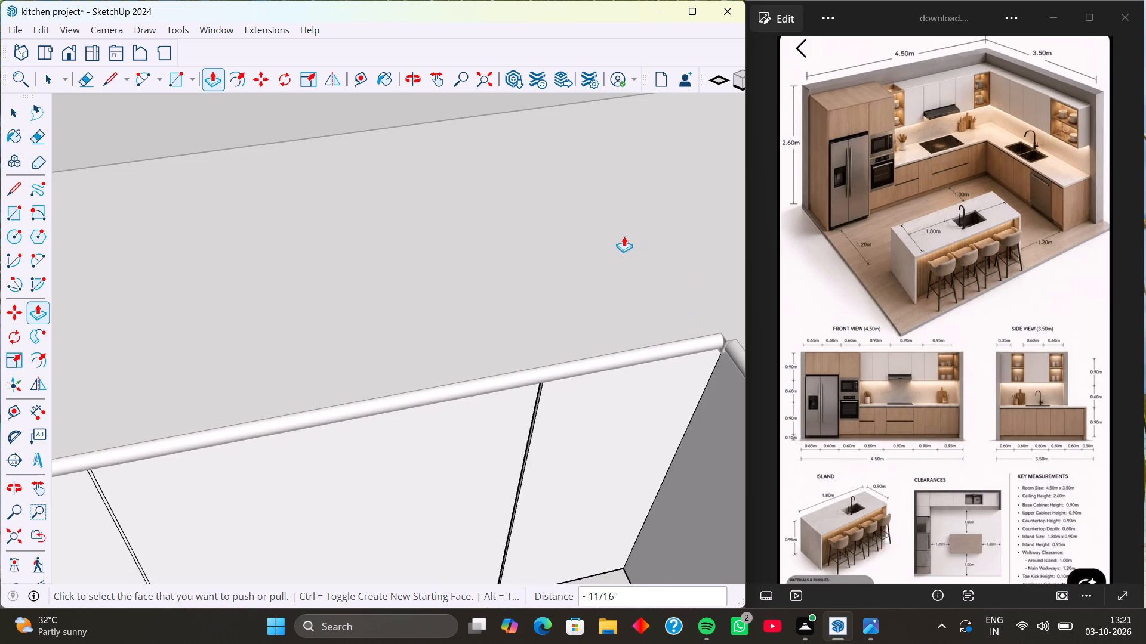
pyautogui.scroll(-4, 623, 240)
pyautogui.scroll(-1, 552, 335)
pyautogui.moveTo(317, 470); pyautogui.dragTo(343, 444, button='middle')
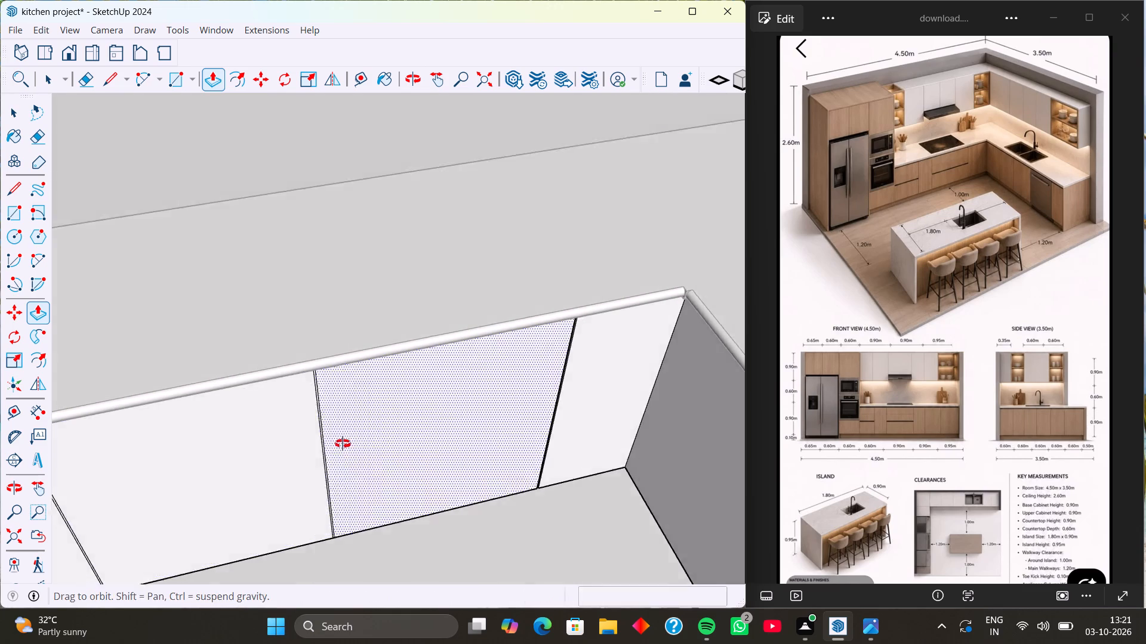
pyautogui.moveTo(343, 444); pyautogui.dragTo(377, 419, button='middle')
pyautogui.scroll(5, 418, 372)
pyautogui.scroll(15, 363, 348)
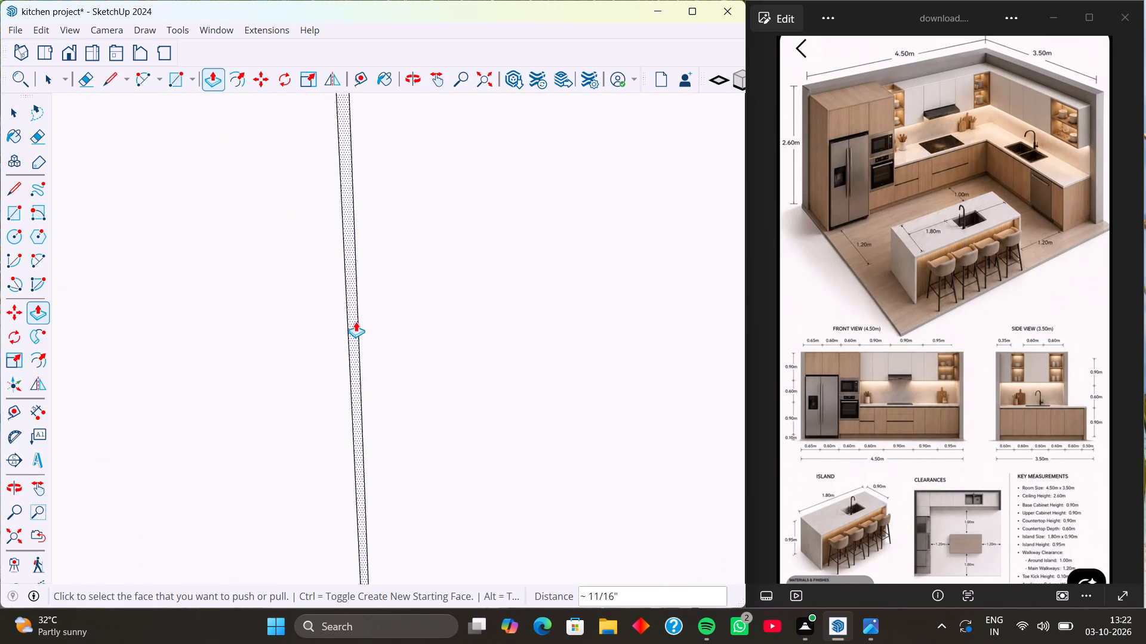
pyautogui.scroll(3, 356, 321)
pyautogui.click(352, 315)
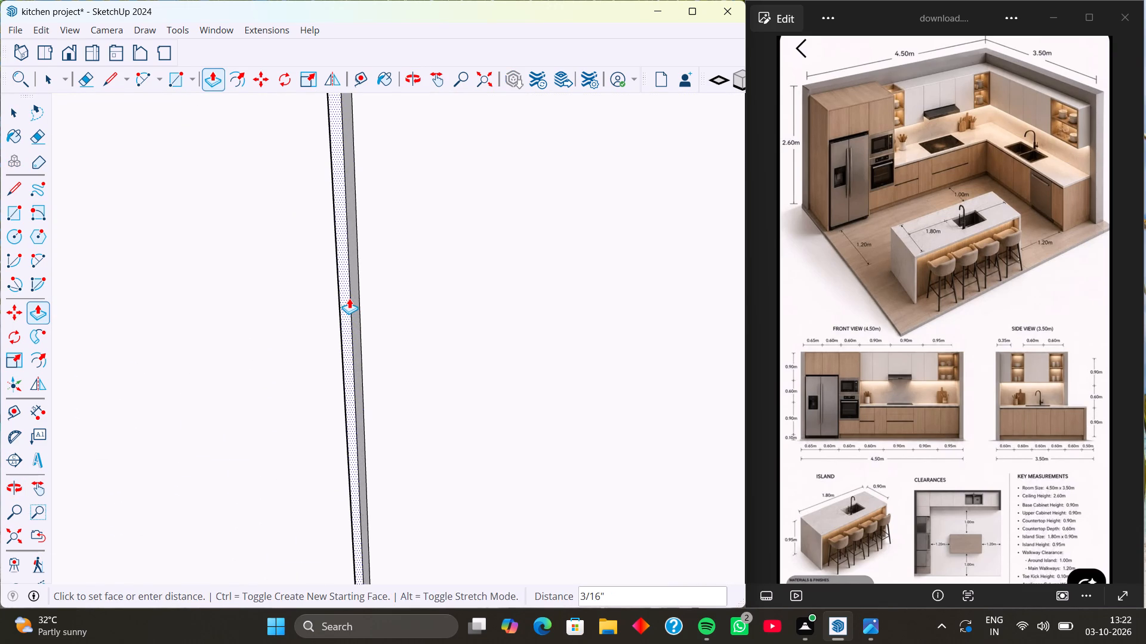
pyautogui.press('1')
pyautogui.press('8')
pyautogui.write('mm')
pyautogui.press('Return')
# Push the narrow gap strip farthest from the inner corner 18 mm into the back-wall cabinet front.
pyautogui.scroll(-11, 430, 332)
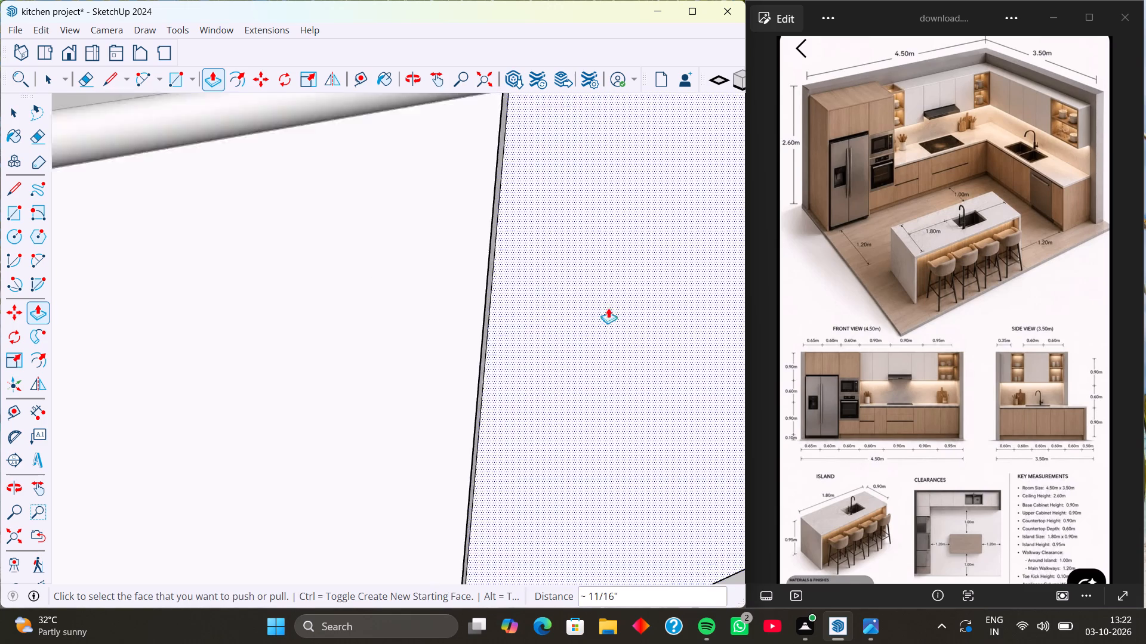
pyautogui.scroll(-14, 608, 308)
pyautogui.scroll(12, 289, 352)
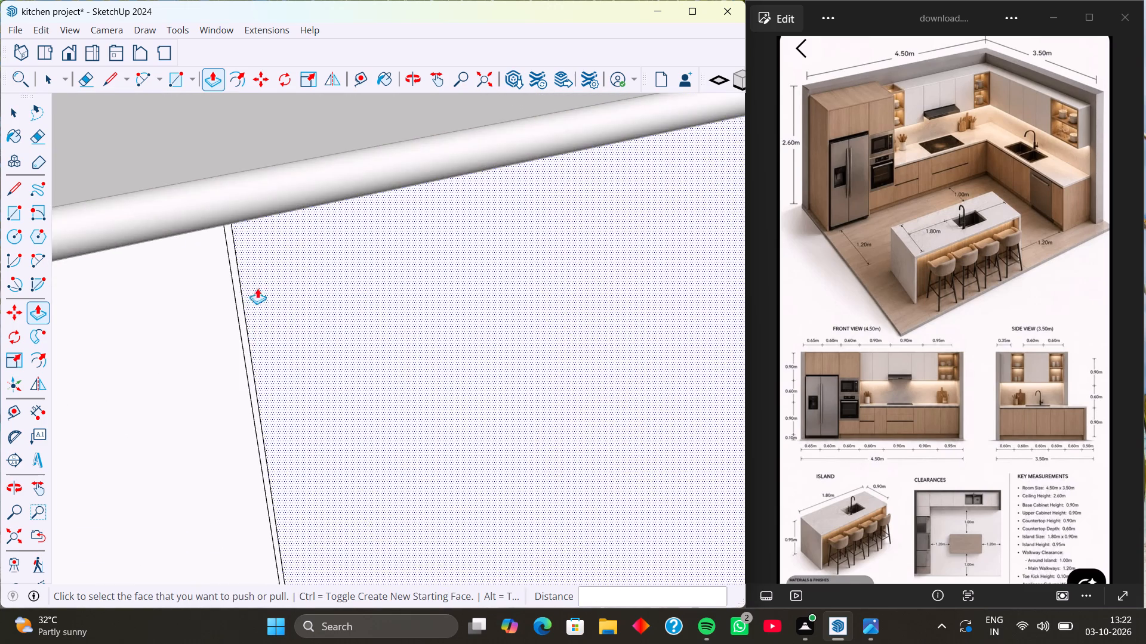
pyautogui.scroll(10, 257, 288)
pyautogui.click(229, 231)
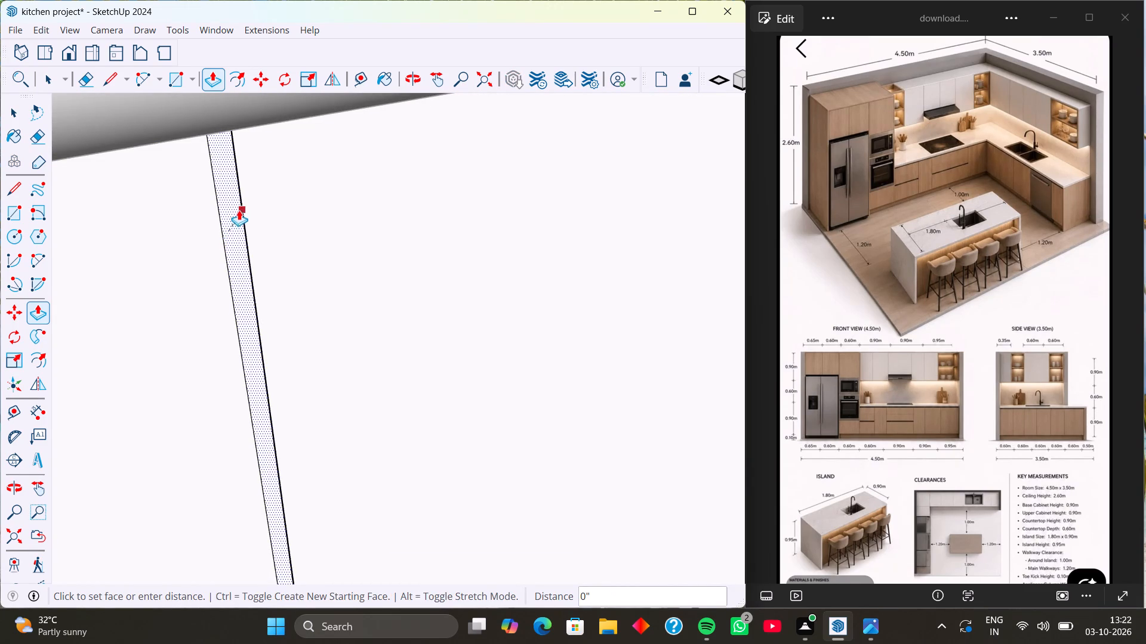
pyautogui.write('18')
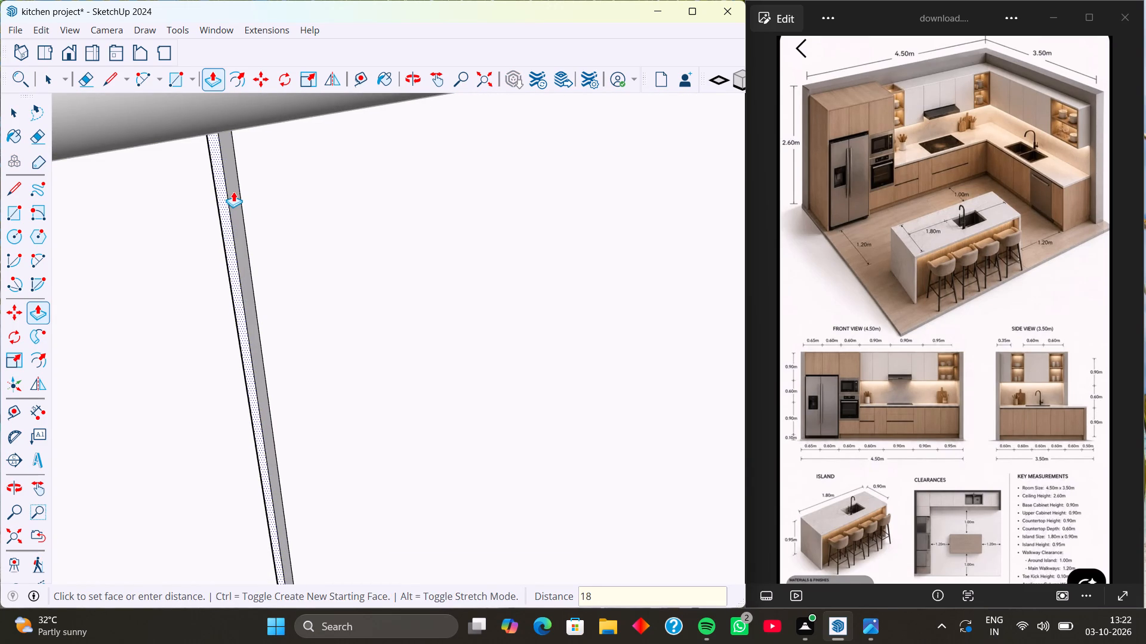
pyautogui.write('mm')
pyautogui.press('Return')
pyautogui.scroll(-5, 242, 224)
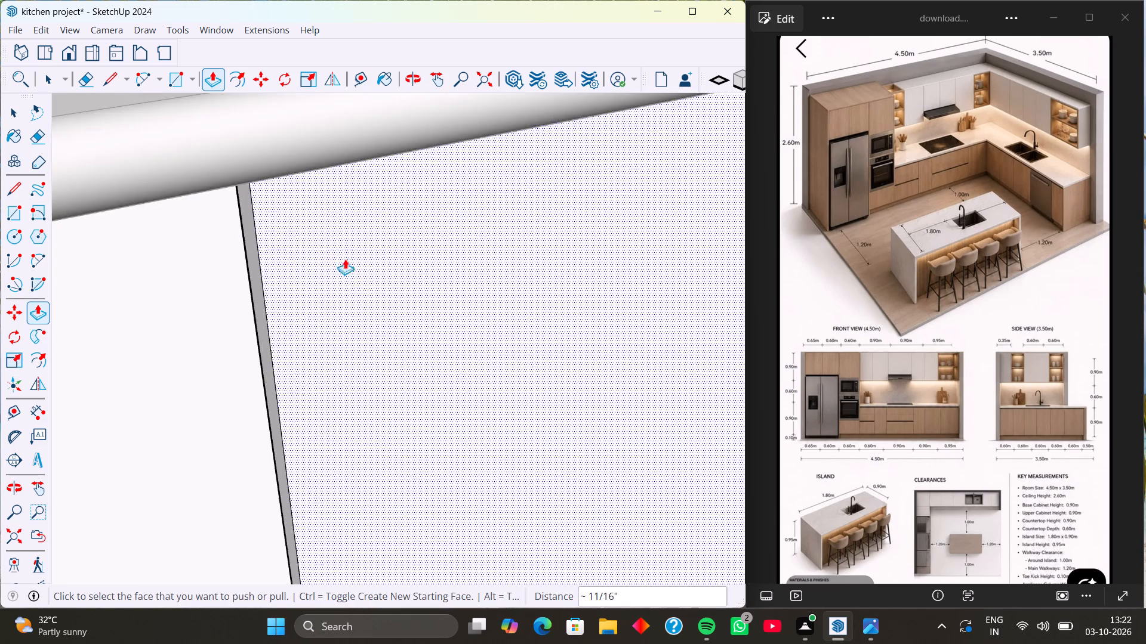
pyautogui.scroll(-20, 345, 259)
pyautogui.scroll(-6, 345, 259)
pyautogui.press('space')
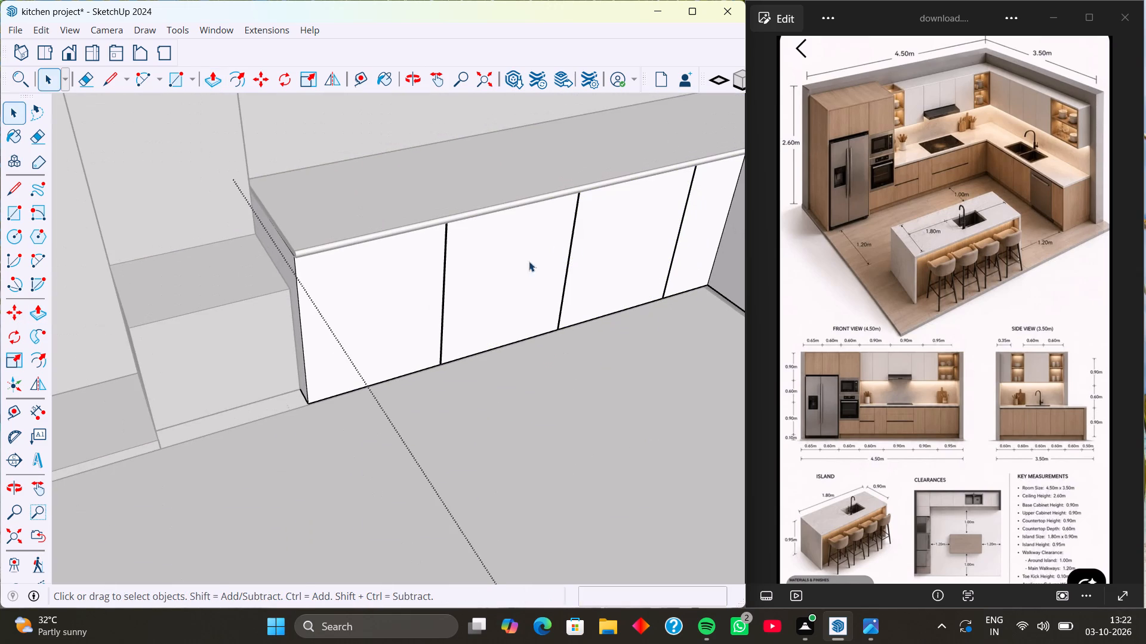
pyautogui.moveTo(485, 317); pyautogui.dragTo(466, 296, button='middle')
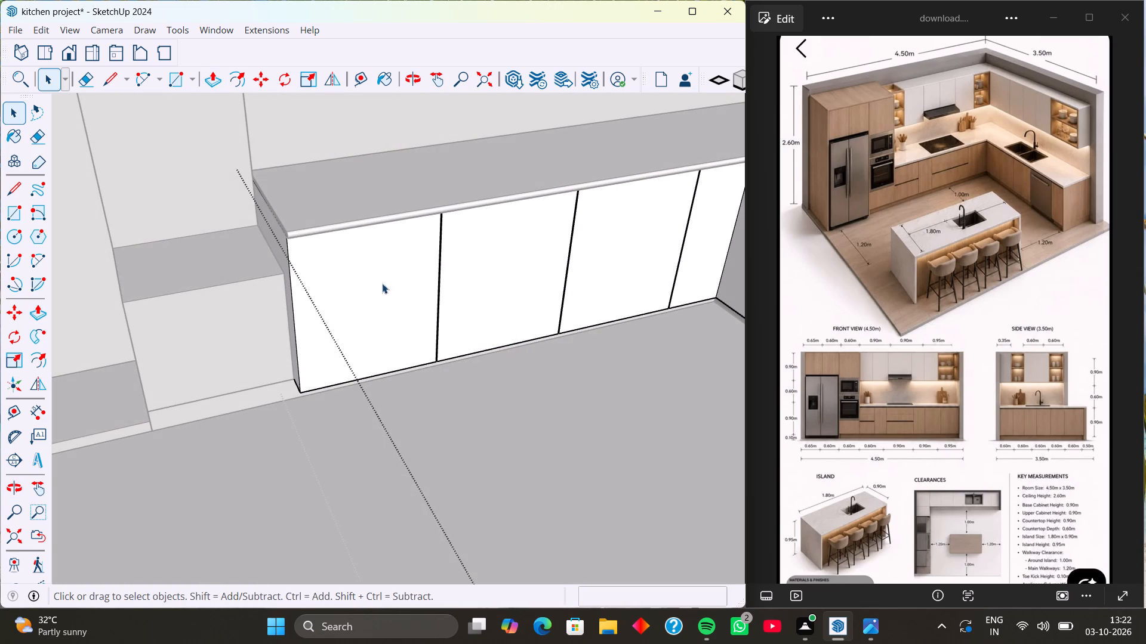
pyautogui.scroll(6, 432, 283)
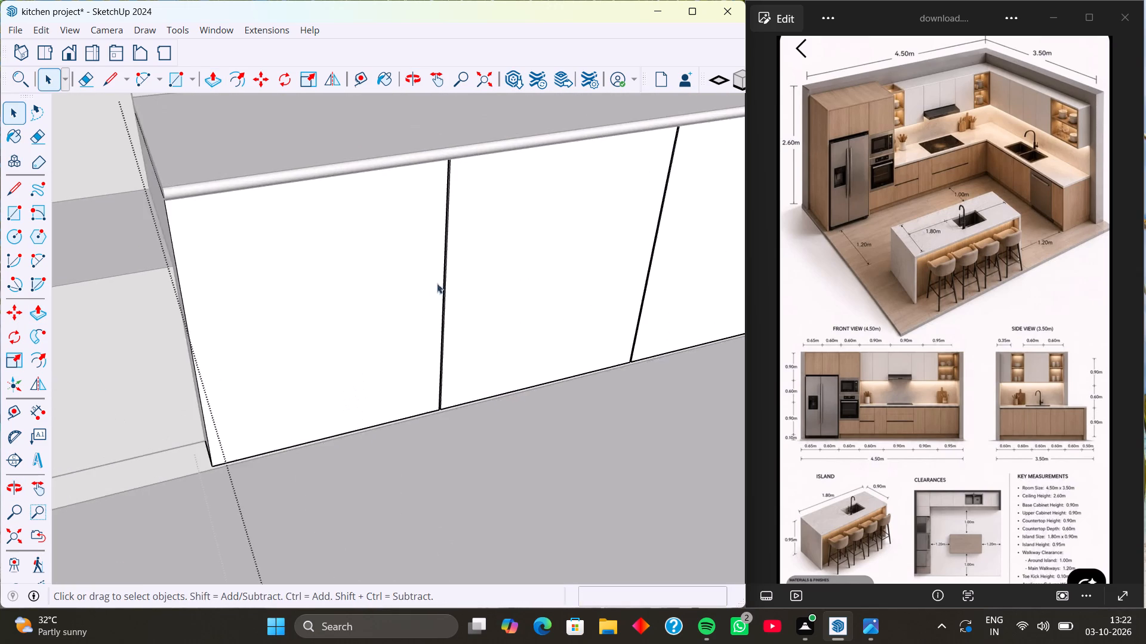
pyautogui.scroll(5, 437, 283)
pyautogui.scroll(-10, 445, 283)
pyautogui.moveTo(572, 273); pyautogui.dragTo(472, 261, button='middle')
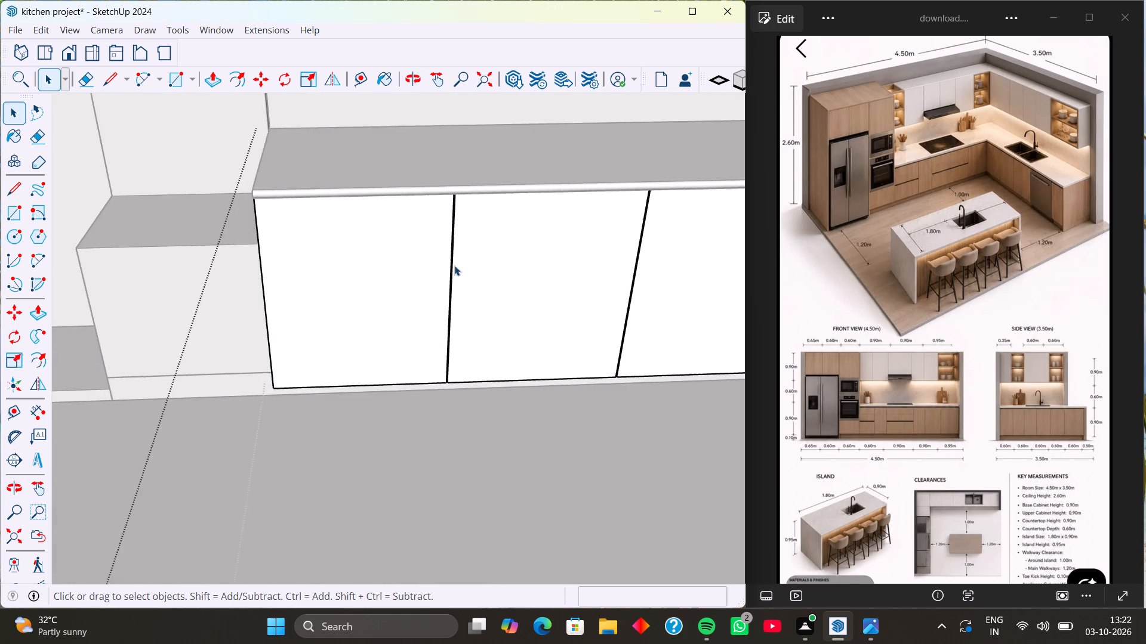
# Place a horizontal guide 1' above the bottom edge of the back-wall cabinet front farthest from the inner corner.
pyautogui.scroll(6, 430, 276)
pyautogui.scroll(12, 443, 322)
pyautogui.scroll(-9, 503, 296)
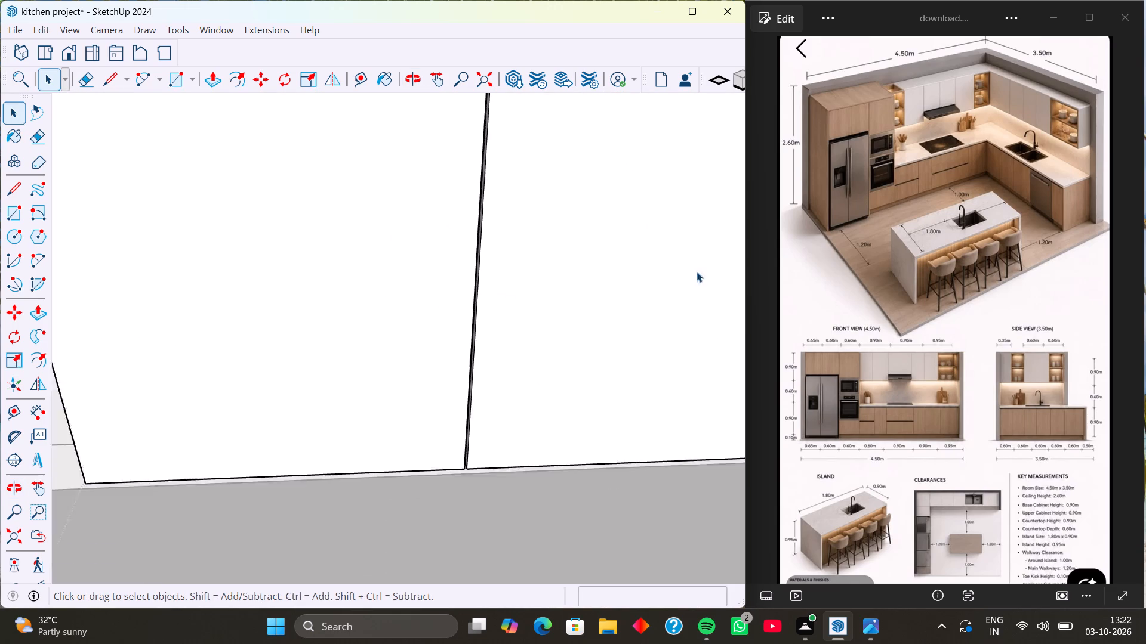
pyautogui.scroll(-20, 697, 272)
pyautogui.moveTo(608, 263); pyautogui.dragTo(679, 219, button='middle')
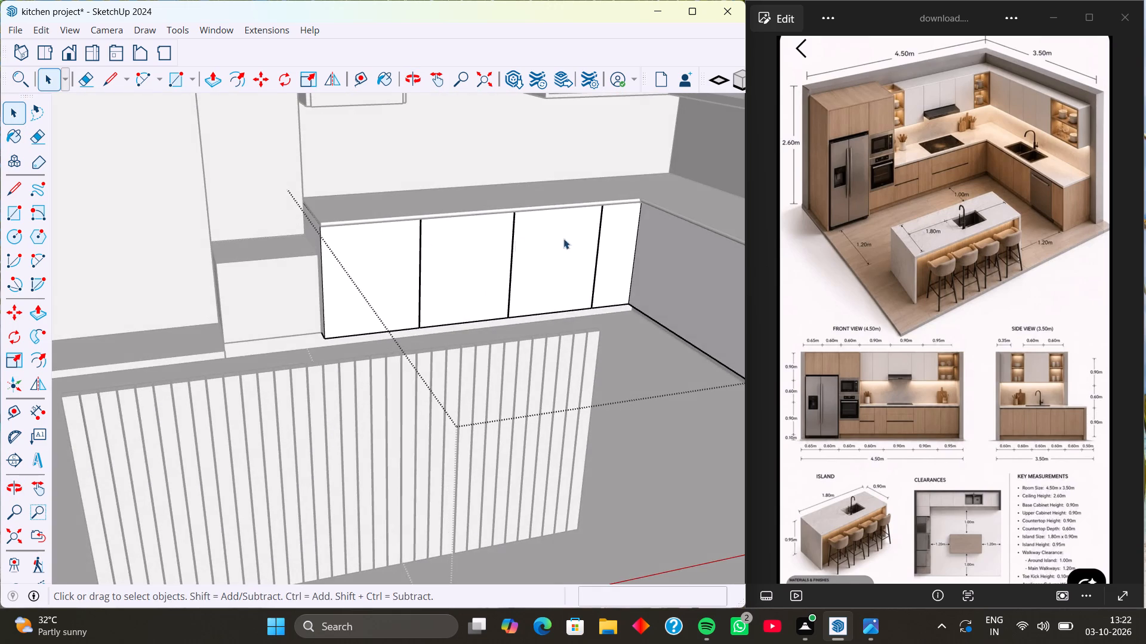
pyautogui.scroll(5, 403, 238)
pyautogui.scroll(2, 349, 218)
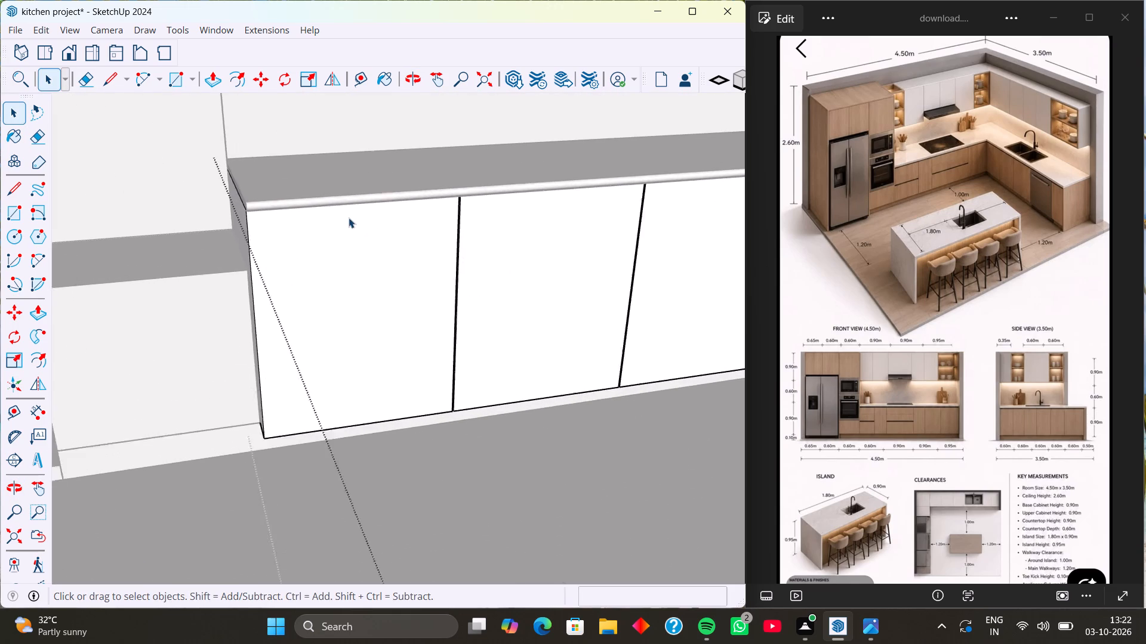
pyautogui.scroll(4, 349, 218)
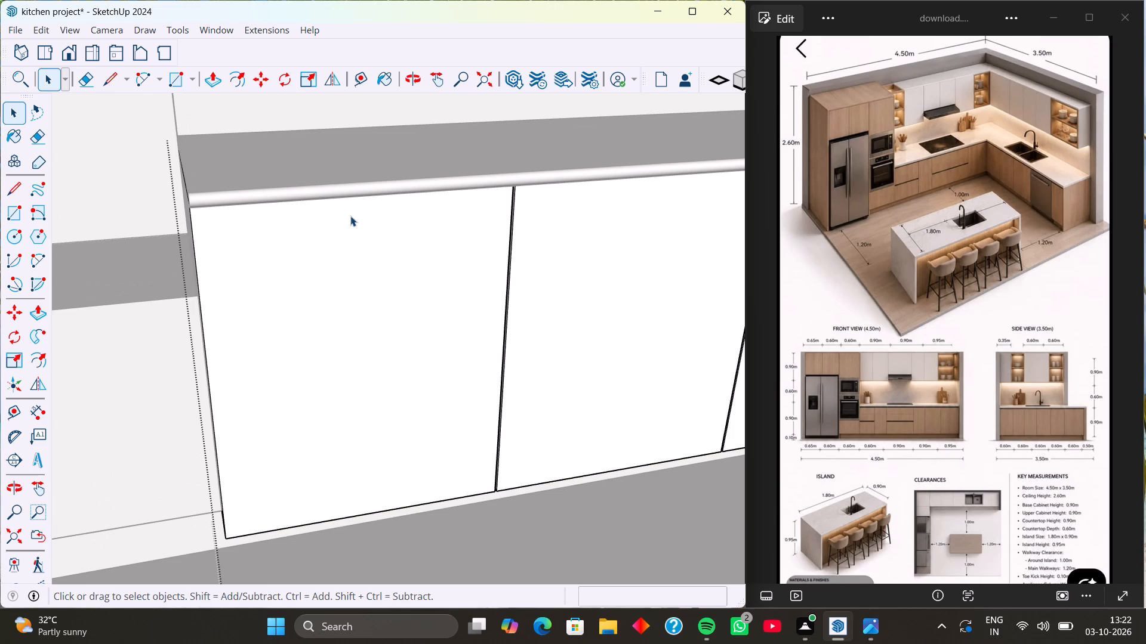
pyautogui.click(354, 515)
pyautogui.press('t')
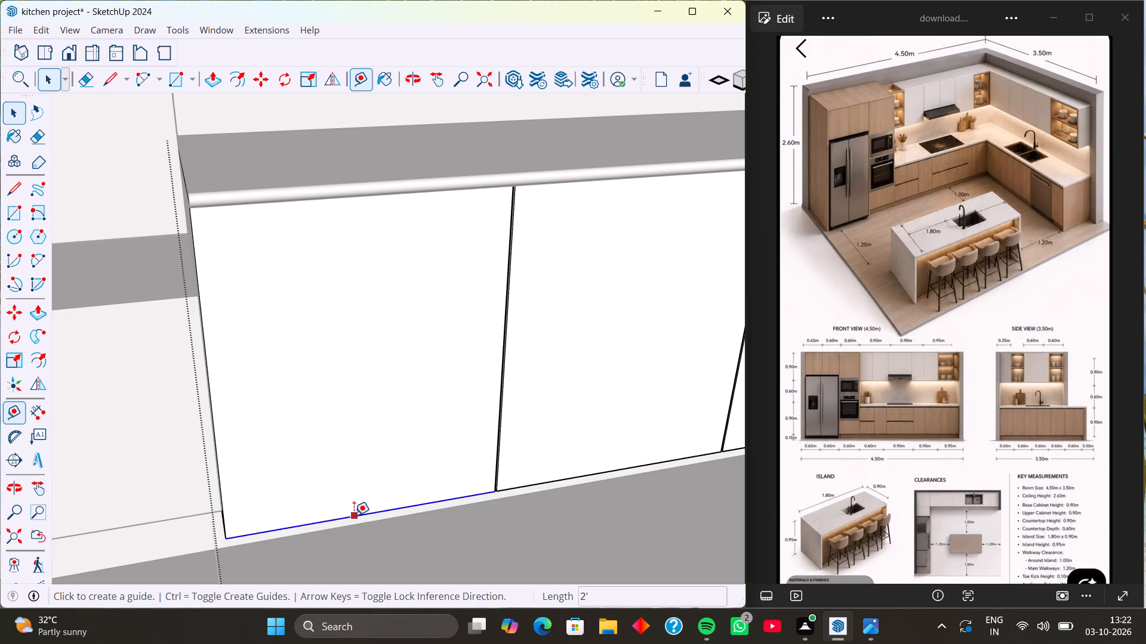
pyautogui.click(354, 515)
pyautogui.press('Up')
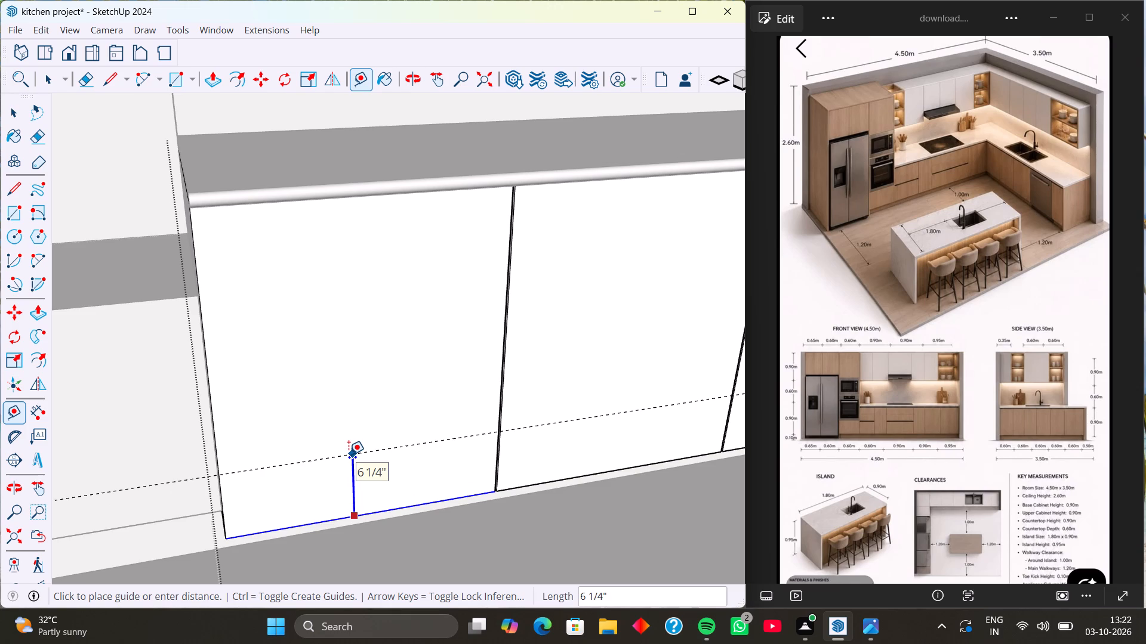
pyautogui.press('1')
pyautogui.press("'")
pyautogui.press('Return')
# Place a second horizontal guide 8" above the first guide on the same cabinet front.
pyautogui.scroll(4, 367, 371)
pyautogui.click(361, 396)
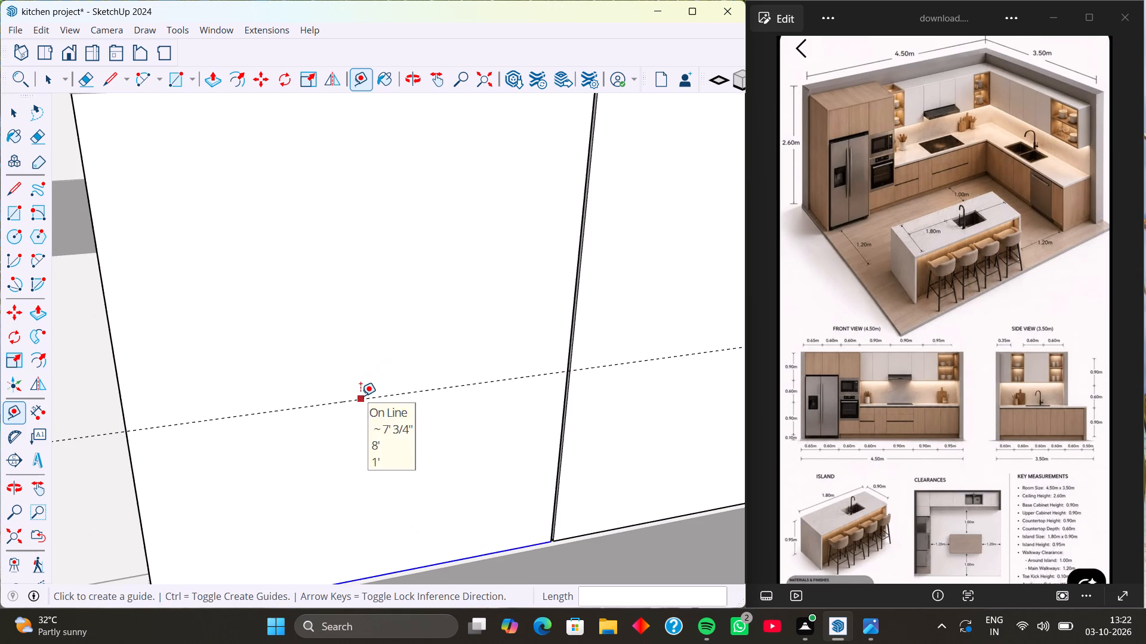
pyautogui.press('Up')
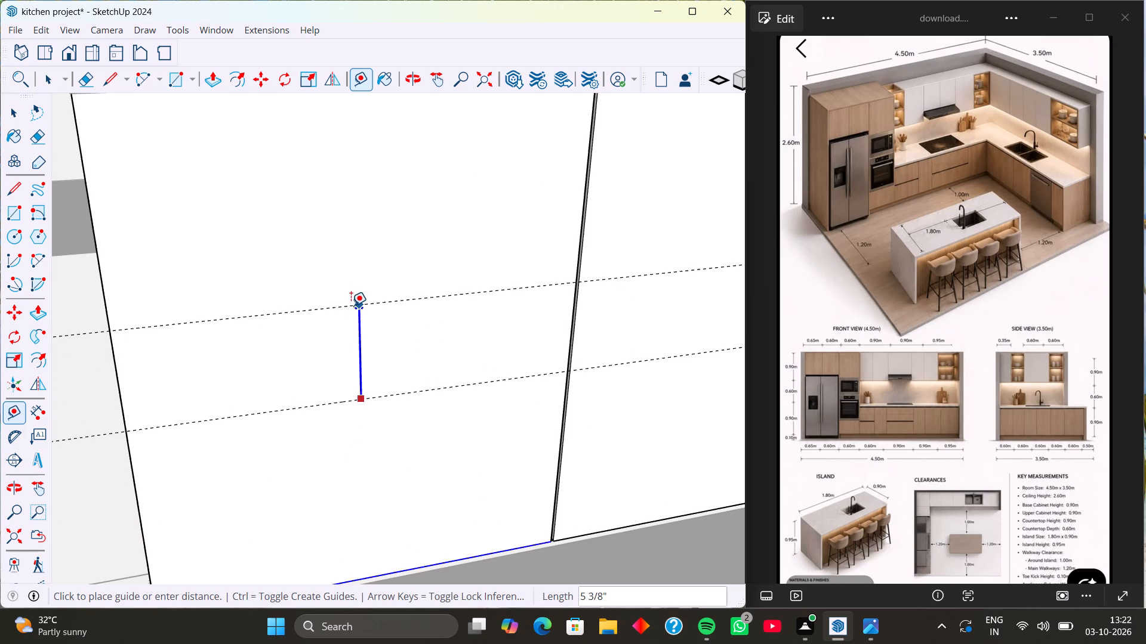
pyautogui.scroll(-4, 389, 318)
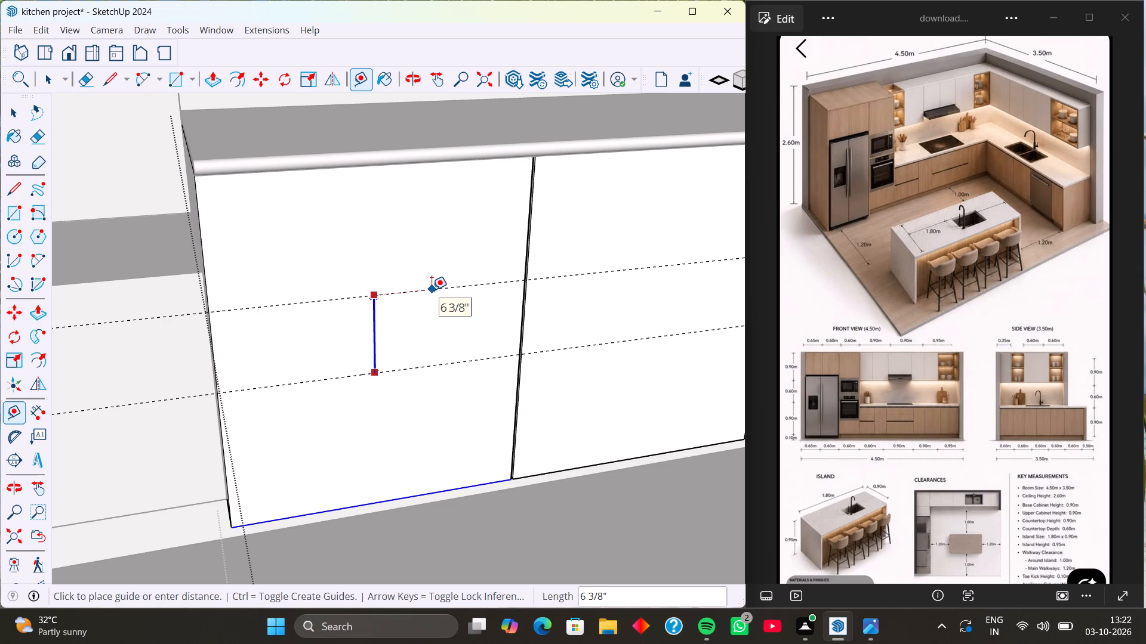
pyautogui.scroll(3, 432, 290)
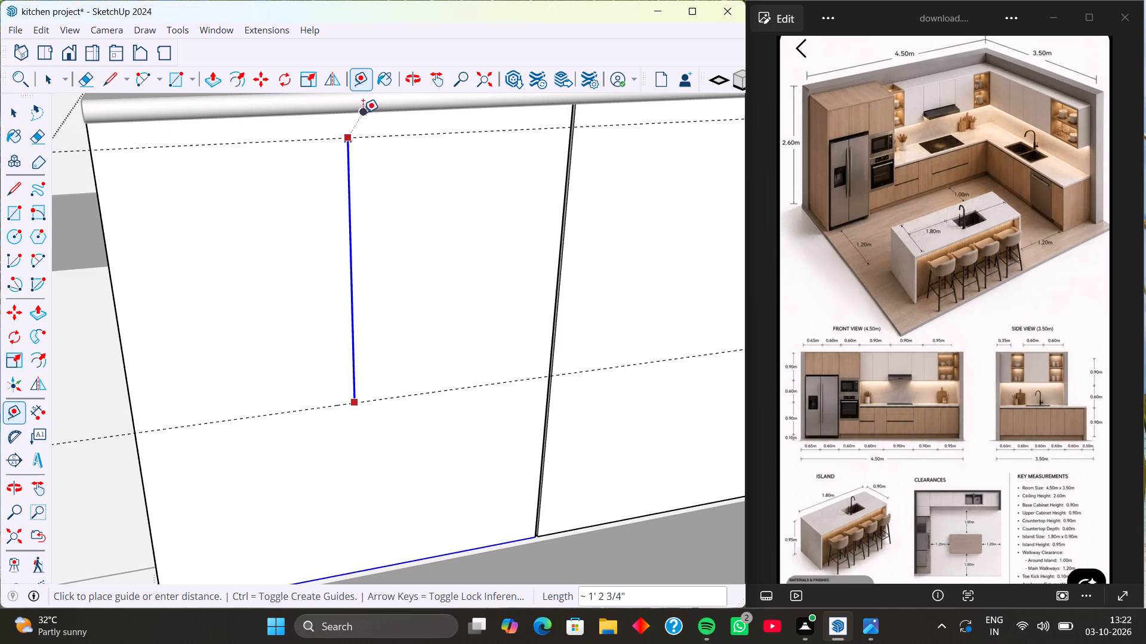
pyautogui.scroll(-4, 328, 117)
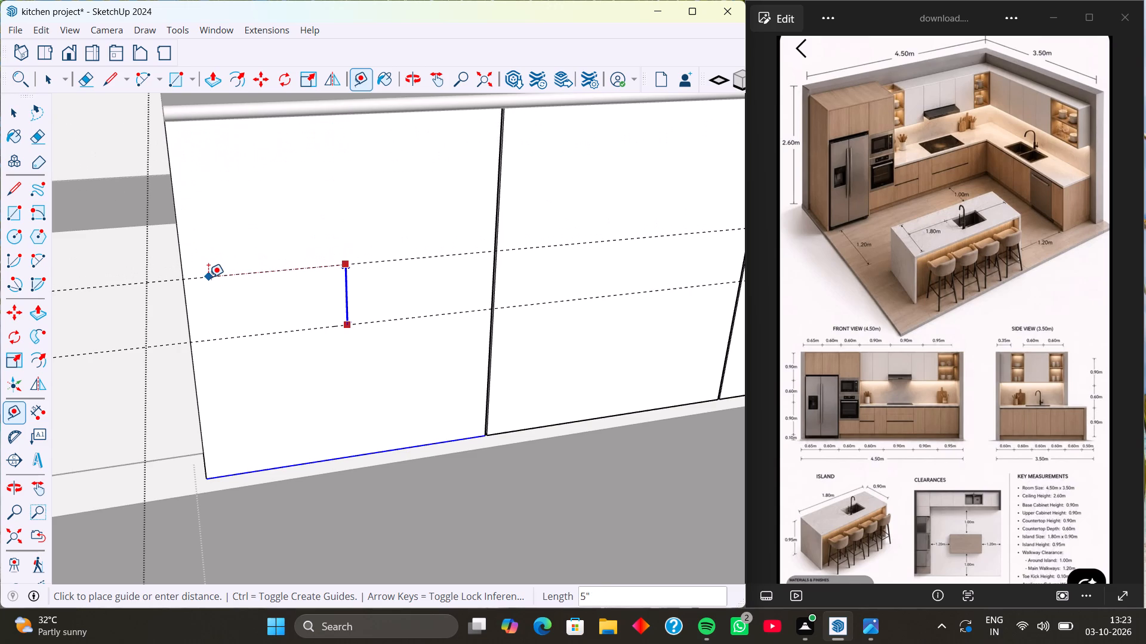
pyautogui.press('8')
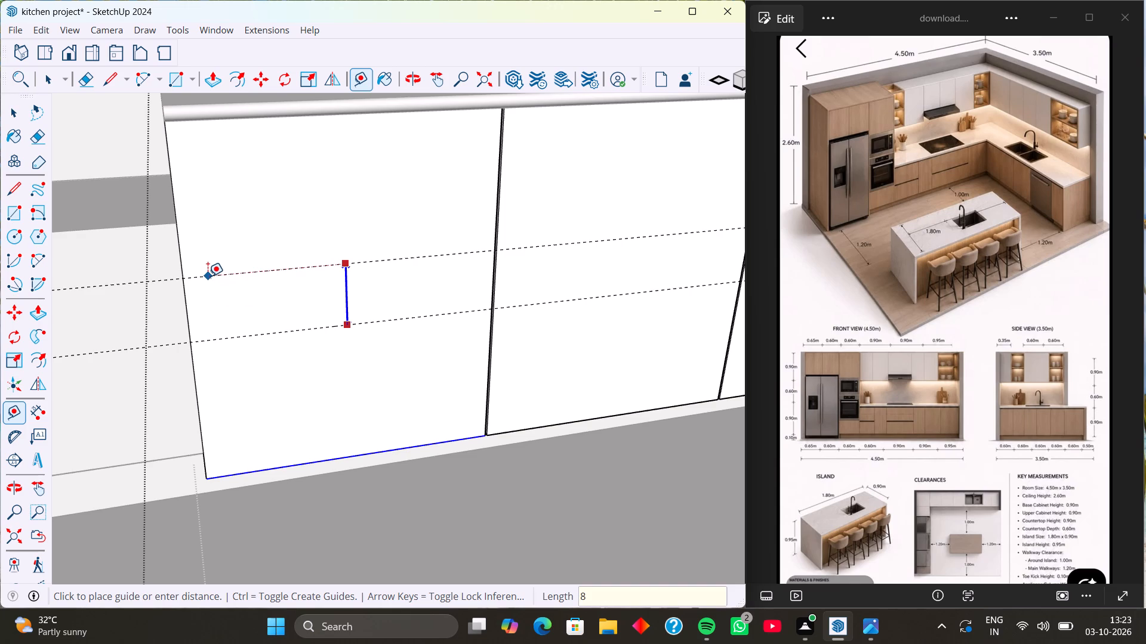
pyautogui.hotkey('shift', '"')
pyautogui.press('Return')
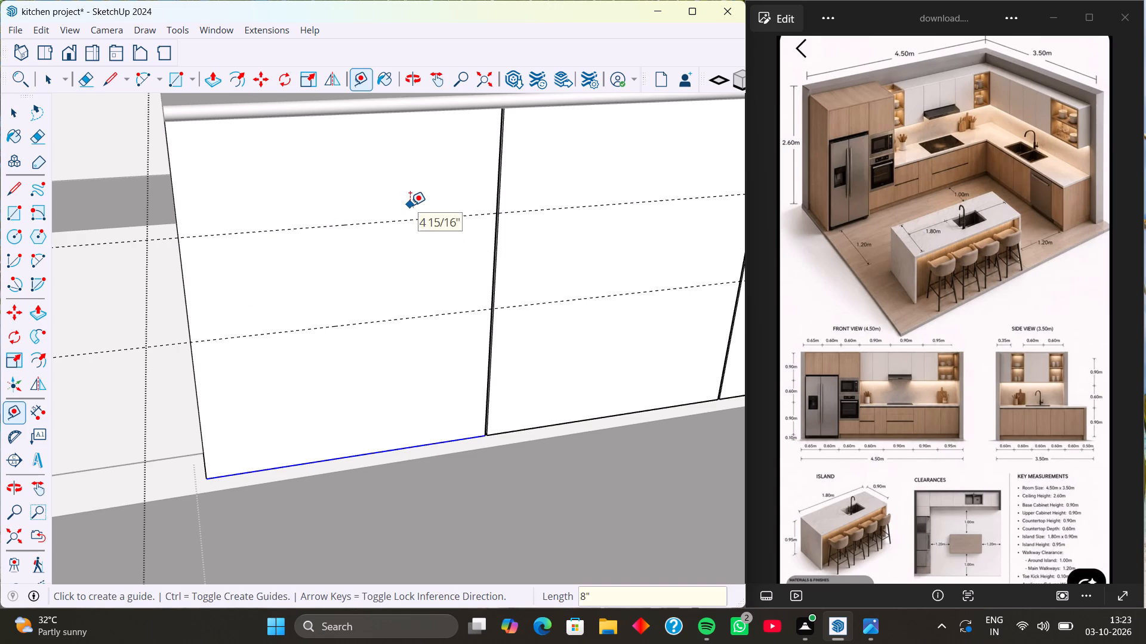
pyautogui.press('space')
# Draw an 8" by 2' rectangle between the two guides, spanning the width of the cabinet front farthest from the inner corner.
pyautogui.scroll(-4, 412, 204)
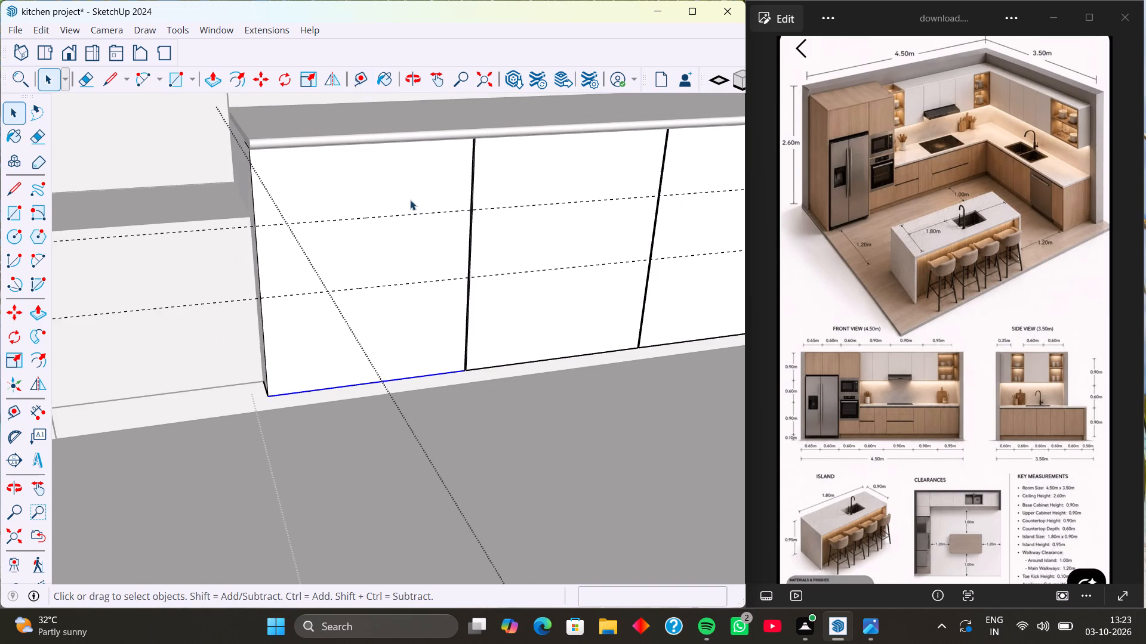
pyautogui.moveTo(473, 274); pyautogui.dragTo(528, 264, button='middle')
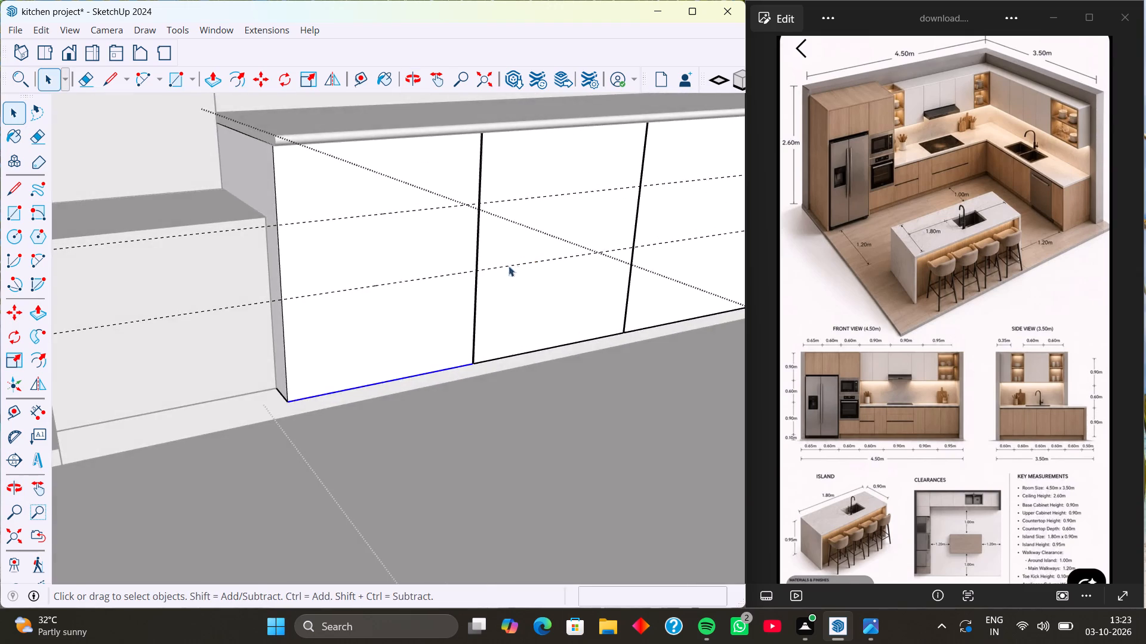
pyautogui.scroll(5, 409, 248)
pyautogui.middleClick(366, 237)
pyautogui.press('l')
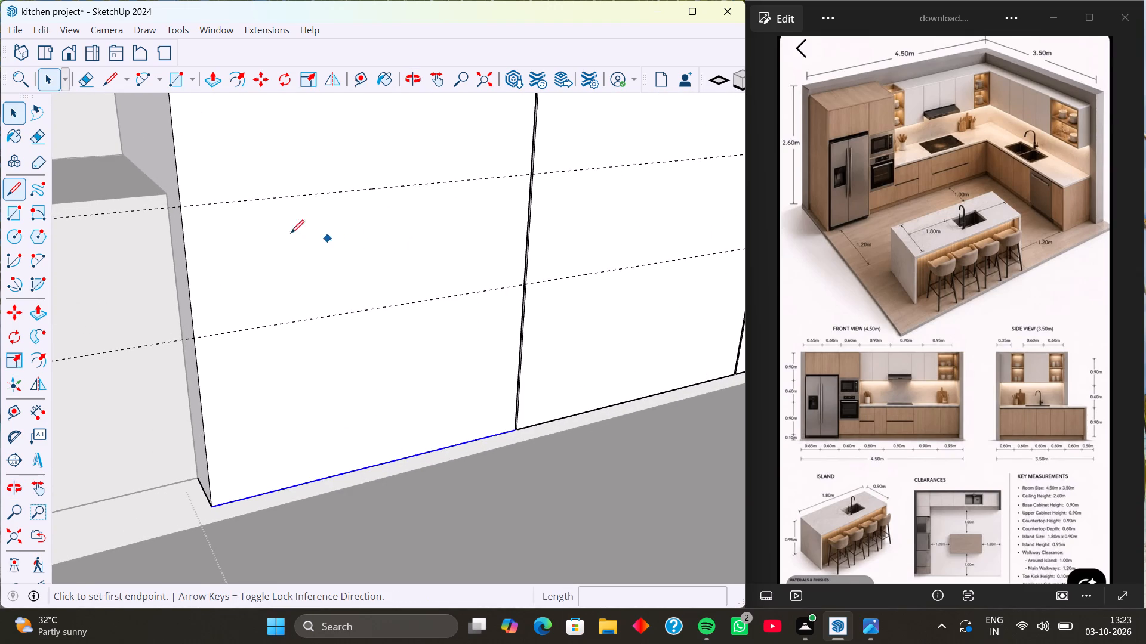
pyautogui.scroll(2, 185, 203)
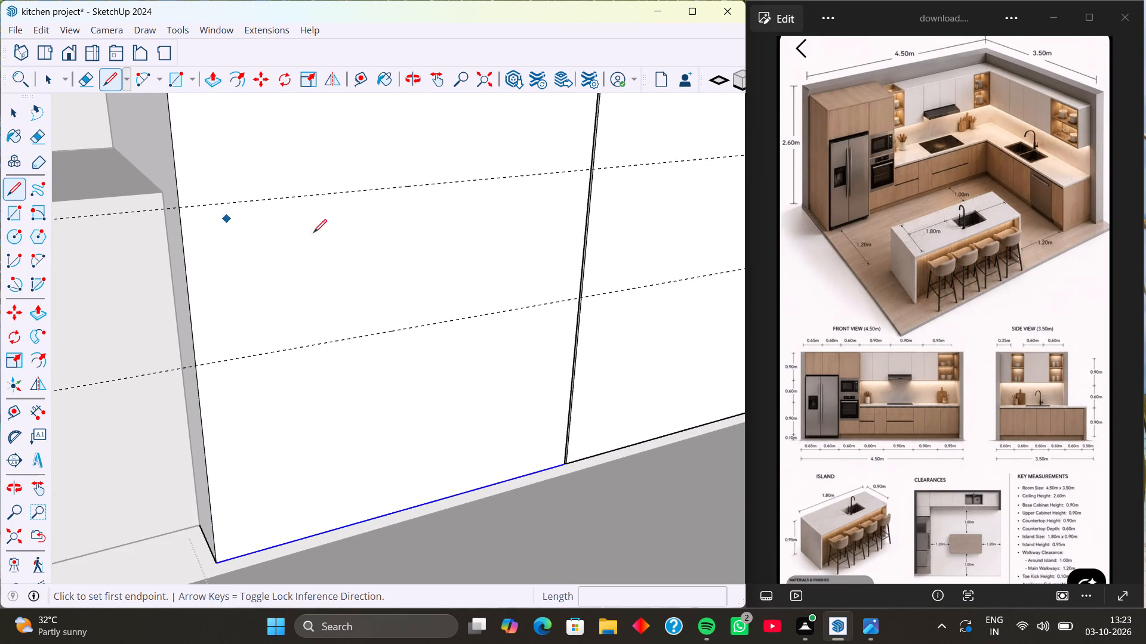
pyautogui.scroll(-3, 596, 269)
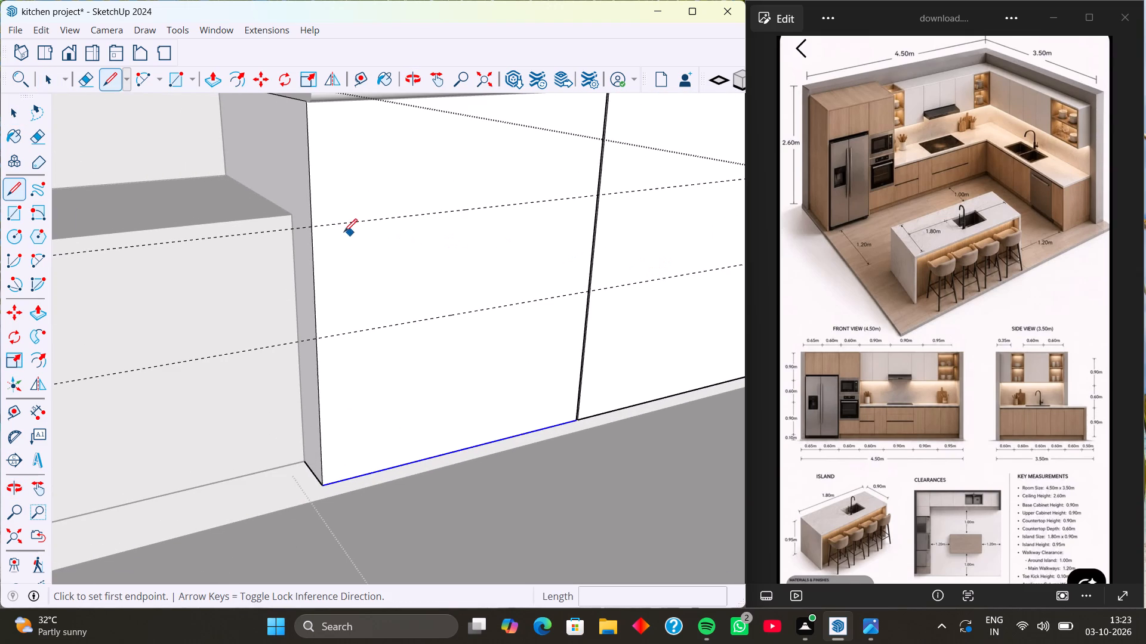
pyautogui.press('r')
pyautogui.click(310, 228)
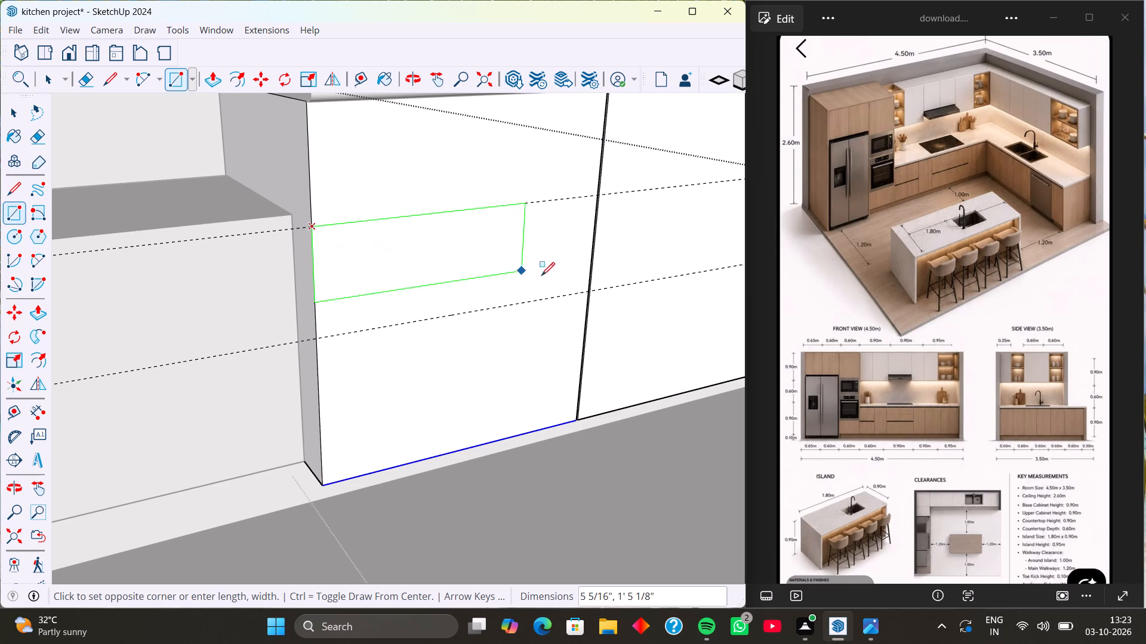
pyautogui.click(588, 293)
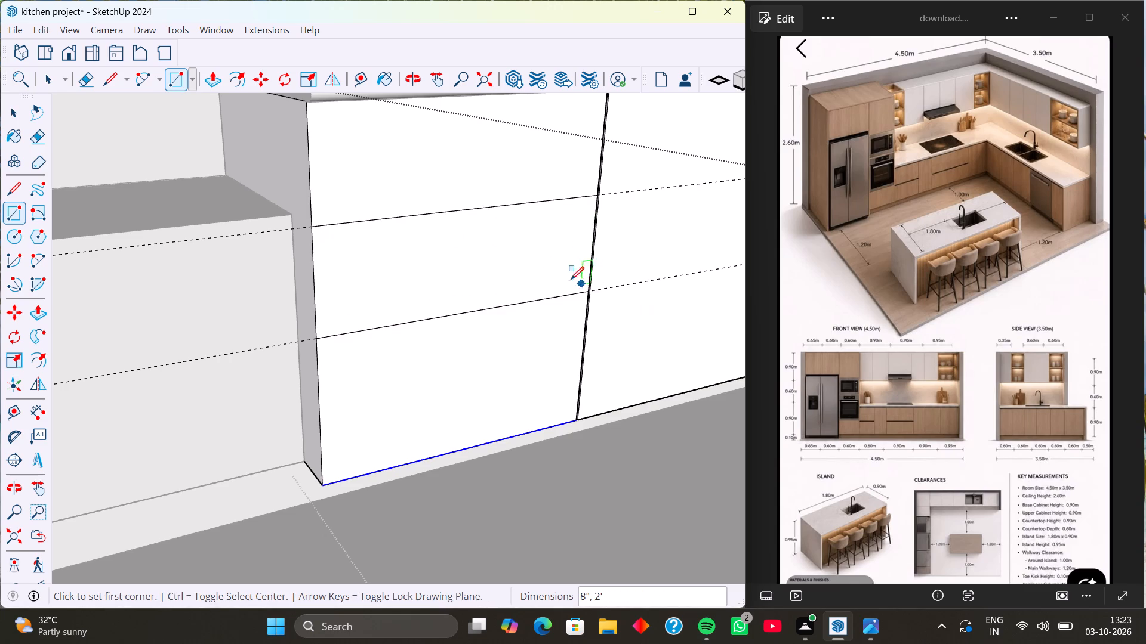
pyautogui.press('space')
# Offset the outline of the rectangular drawer face 3 mm inward.
pyautogui.click(478, 256)
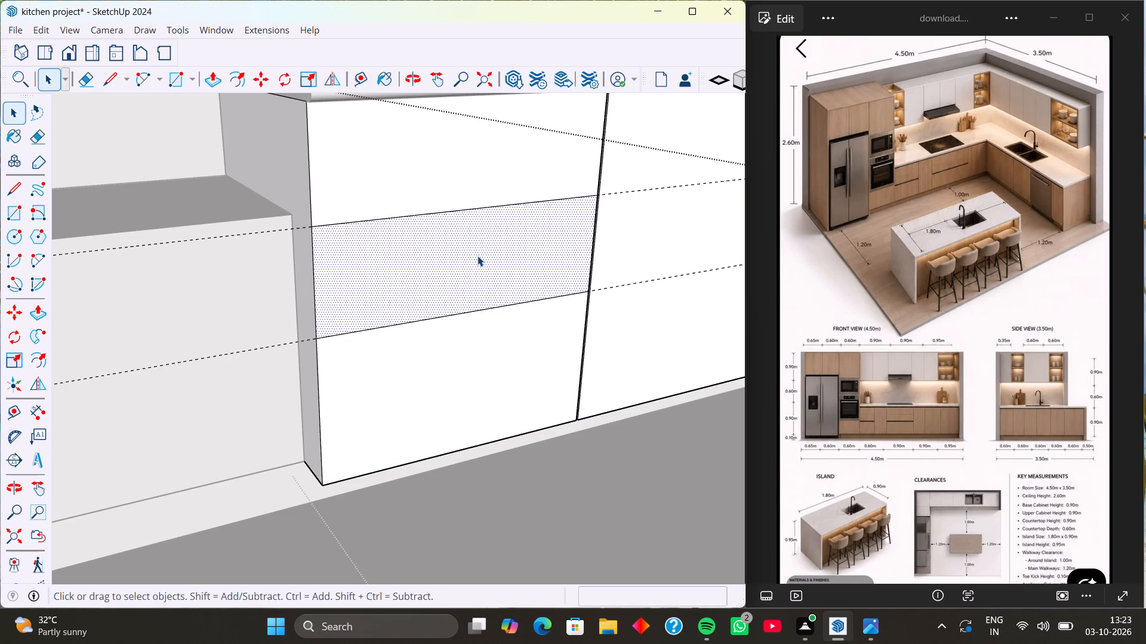
pyautogui.press('f')
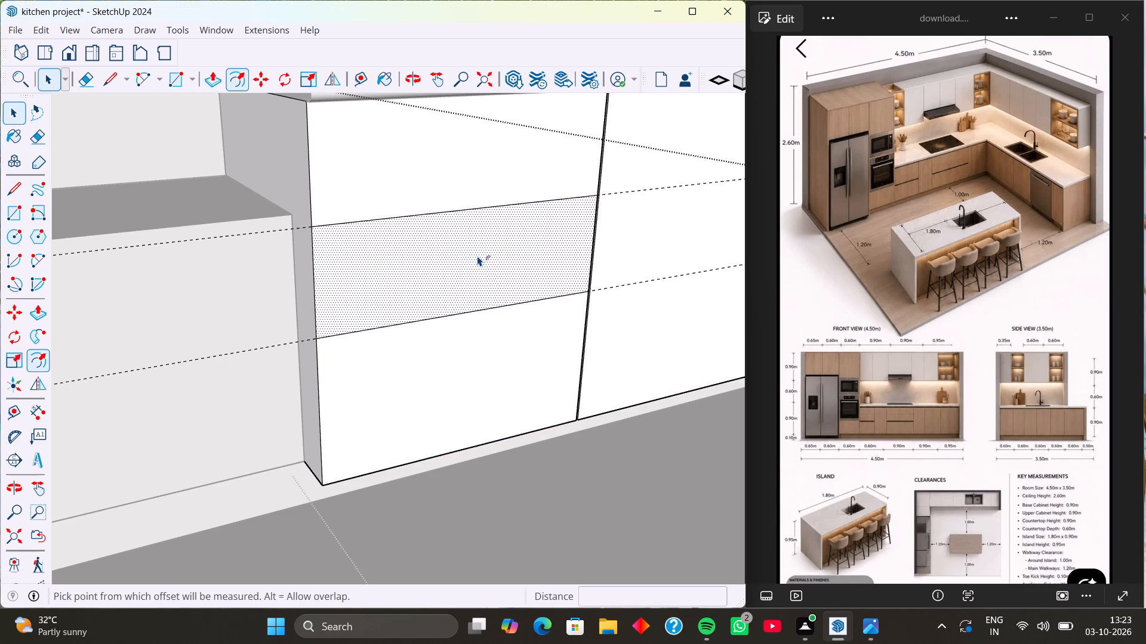
pyautogui.moveTo(478, 256); pyautogui.dragTo(488, 237)
pyautogui.press('3')
pyautogui.write('mm')
pyautogui.press('Return')
pyautogui.scroll(10, 399, 216)
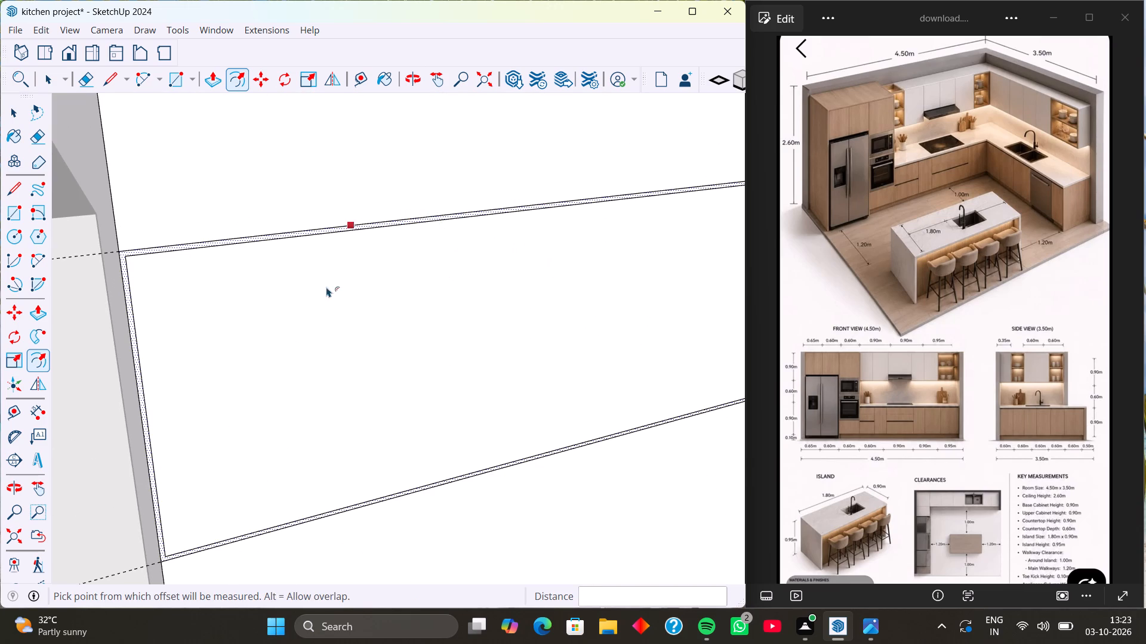
pyautogui.press('space')
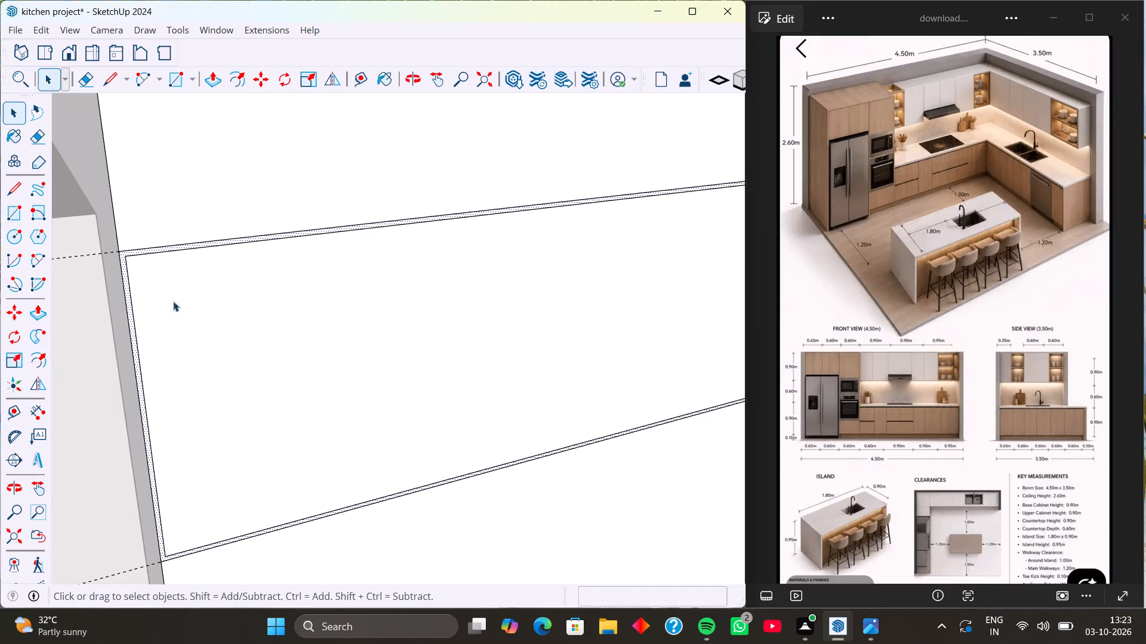
# Push the 3 mm border strip around the drawer face 18 mm into the back-wall cabinet front with Push/Pull.
pyautogui.scroll(-8, 189, 287)
pyautogui.moveTo(205, 349); pyautogui.dragTo(165, 338, button='middle')
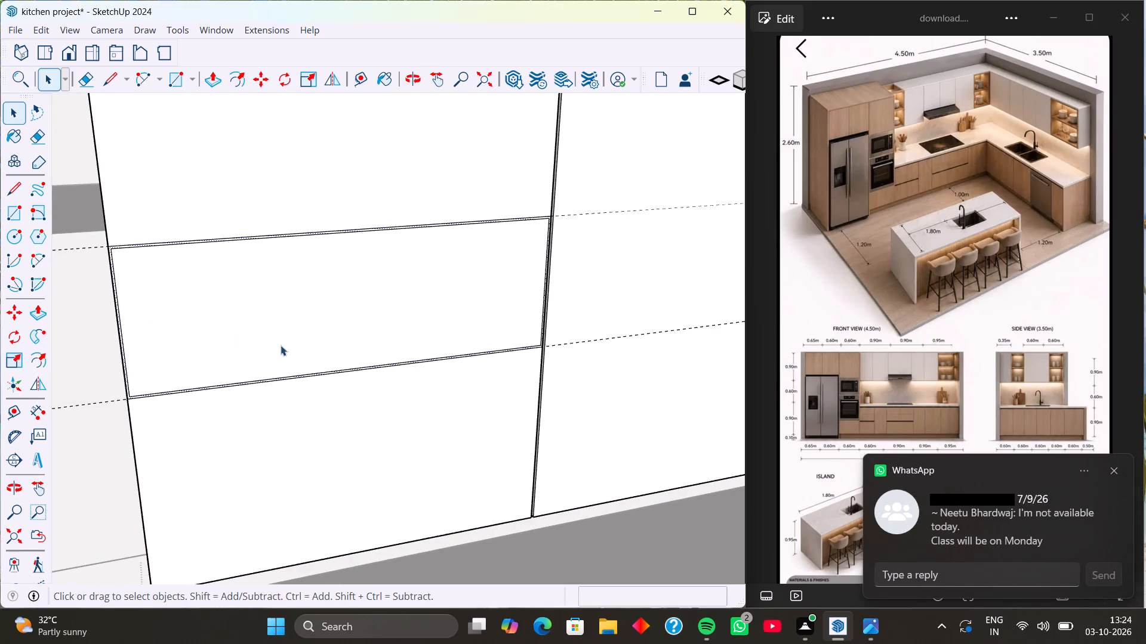
pyautogui.scroll(4, 485, 379)
pyautogui.moveTo(270, 363); pyautogui.dragTo(209, 352, button='middle')
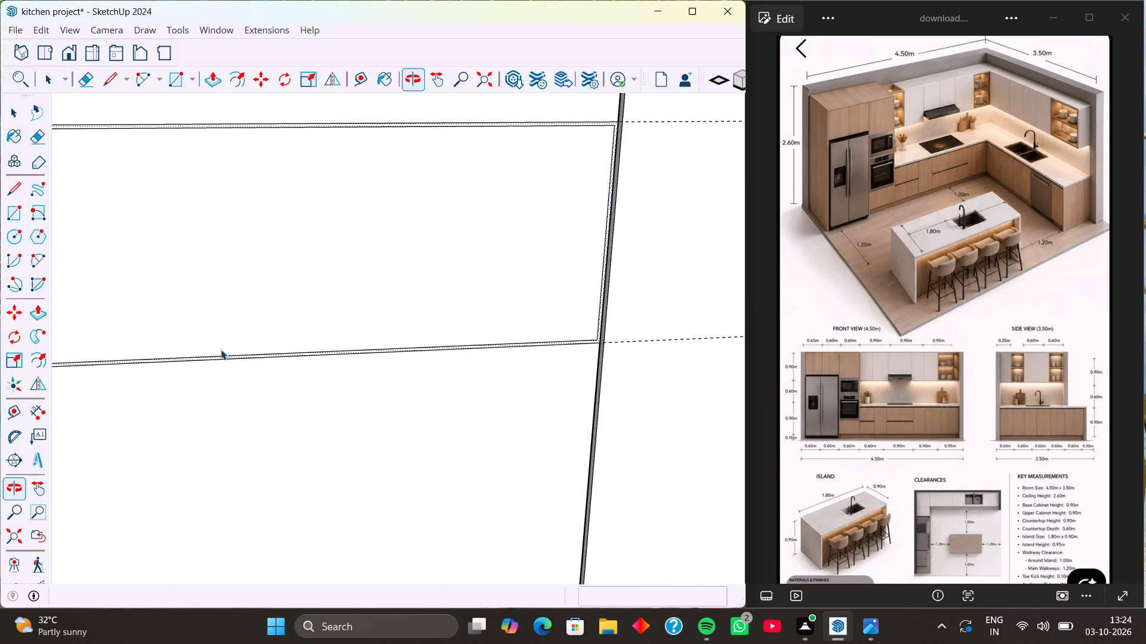
pyautogui.scroll(6, 474, 356)
pyautogui.scroll(-4, 626, 371)
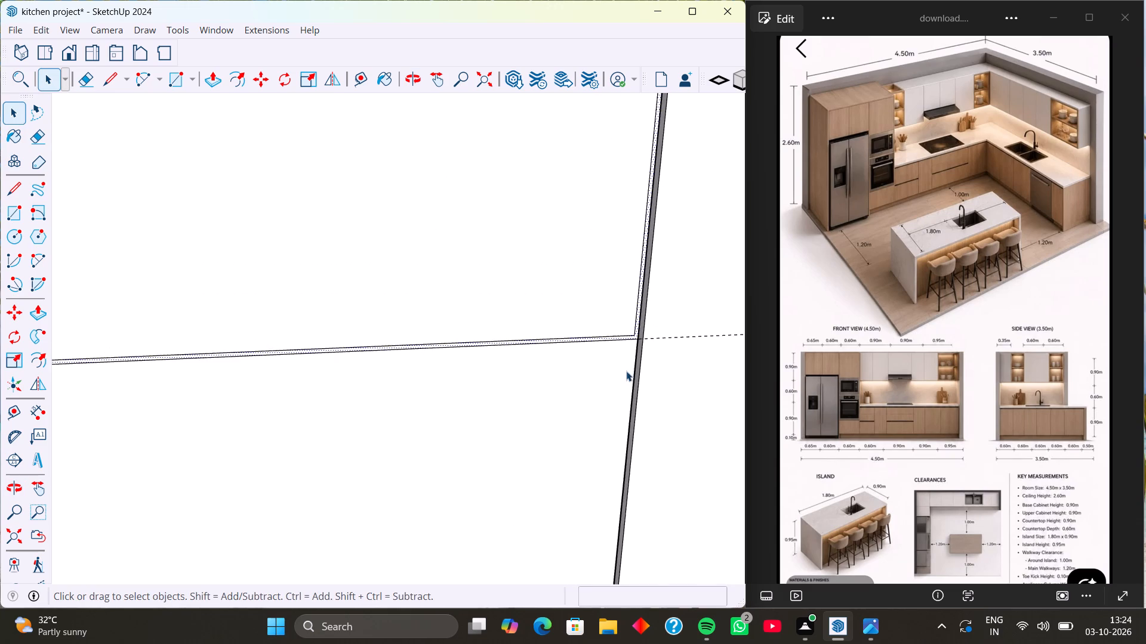
pyautogui.scroll(11, 623, 342)
pyautogui.click(602, 330)
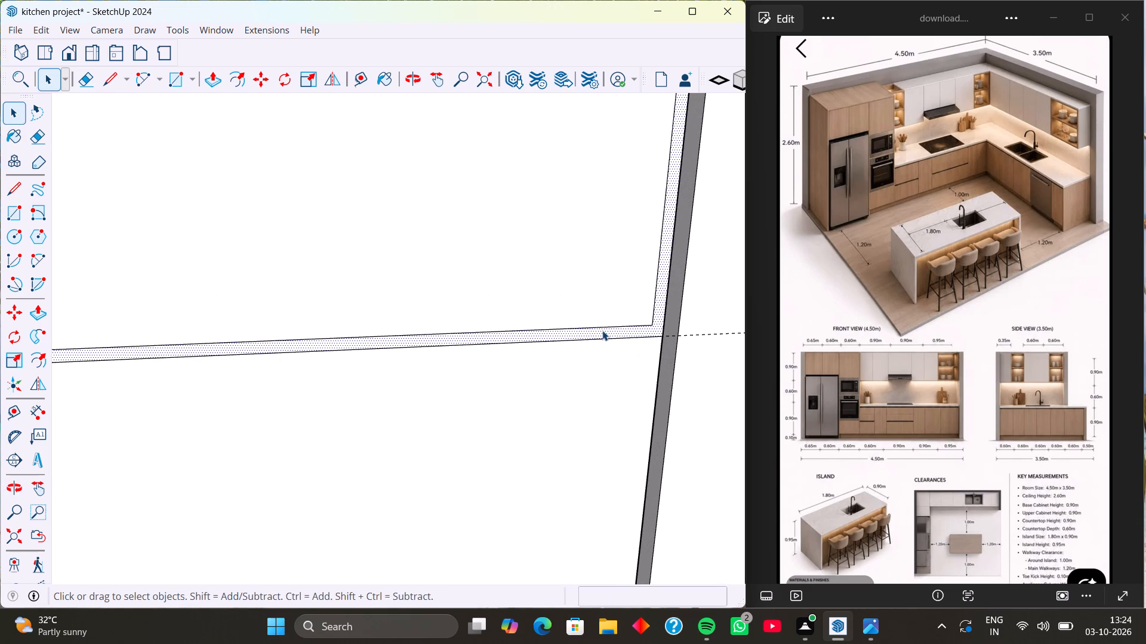
pyautogui.click(602, 330)
pyautogui.click(602, 330)
pyautogui.click(602, 330)
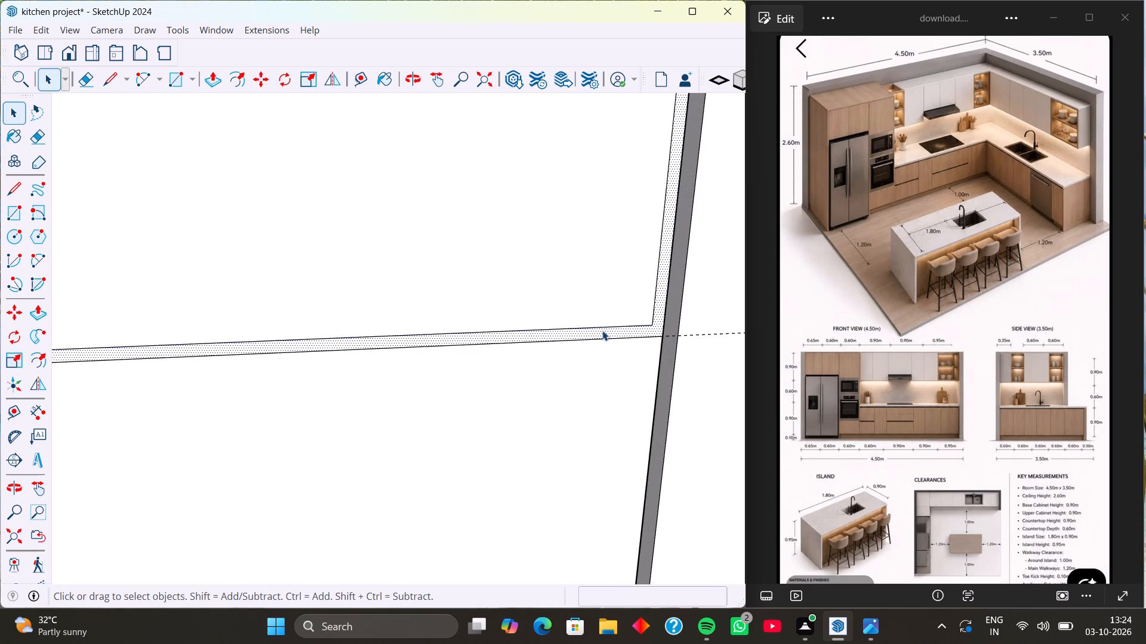
pyautogui.press('p')
pyautogui.click(602, 330)
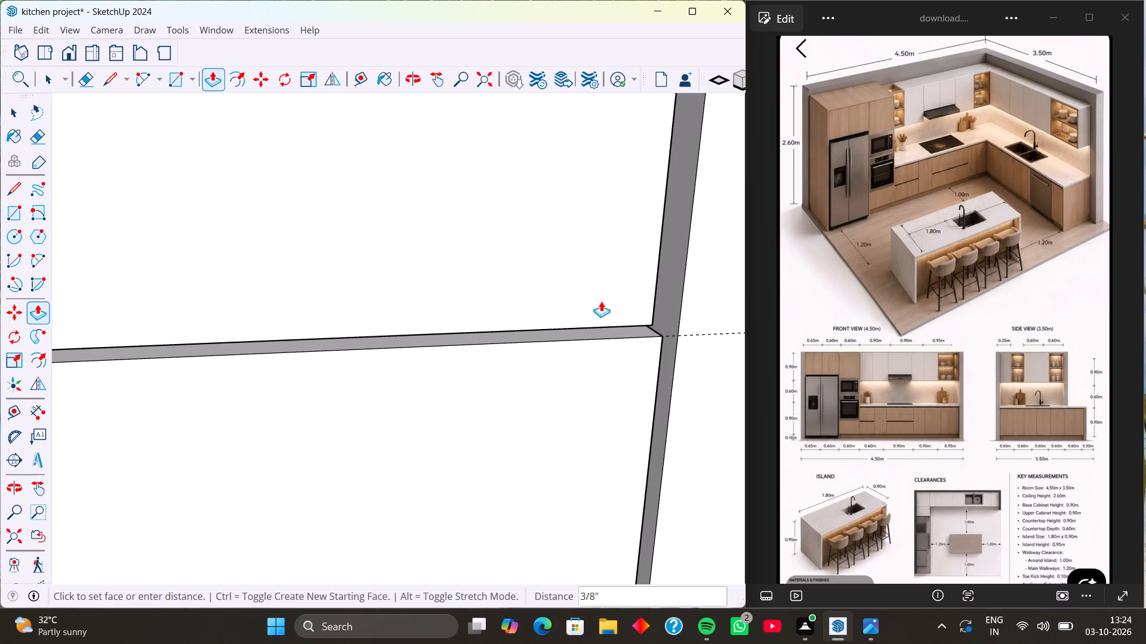
pyautogui.press('1')
pyautogui.press('8')
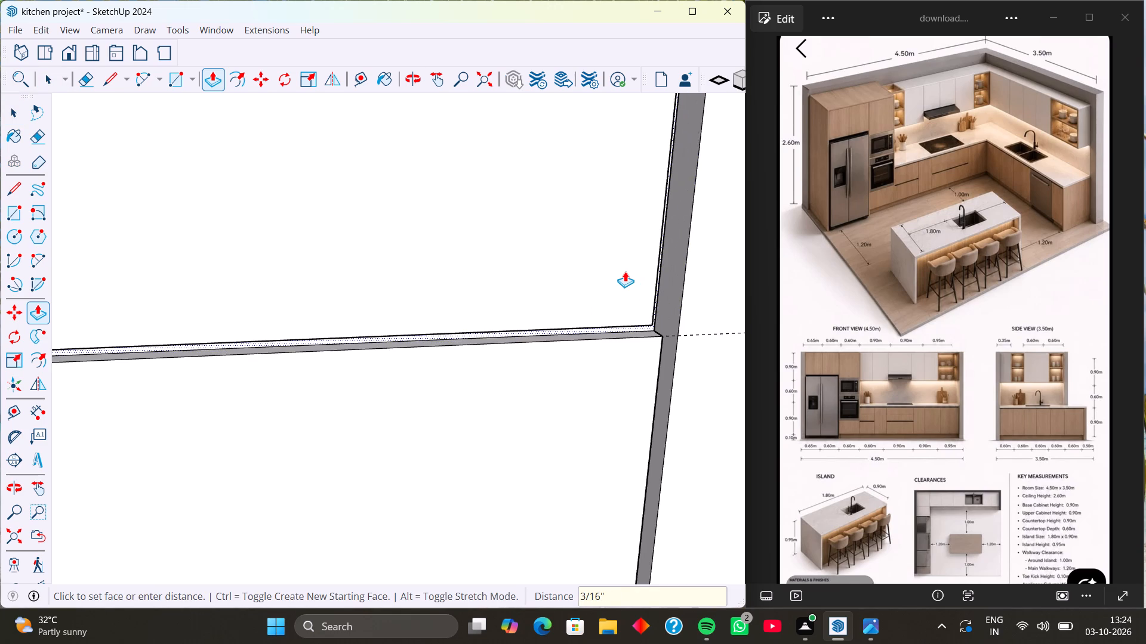
pyautogui.write('mm')
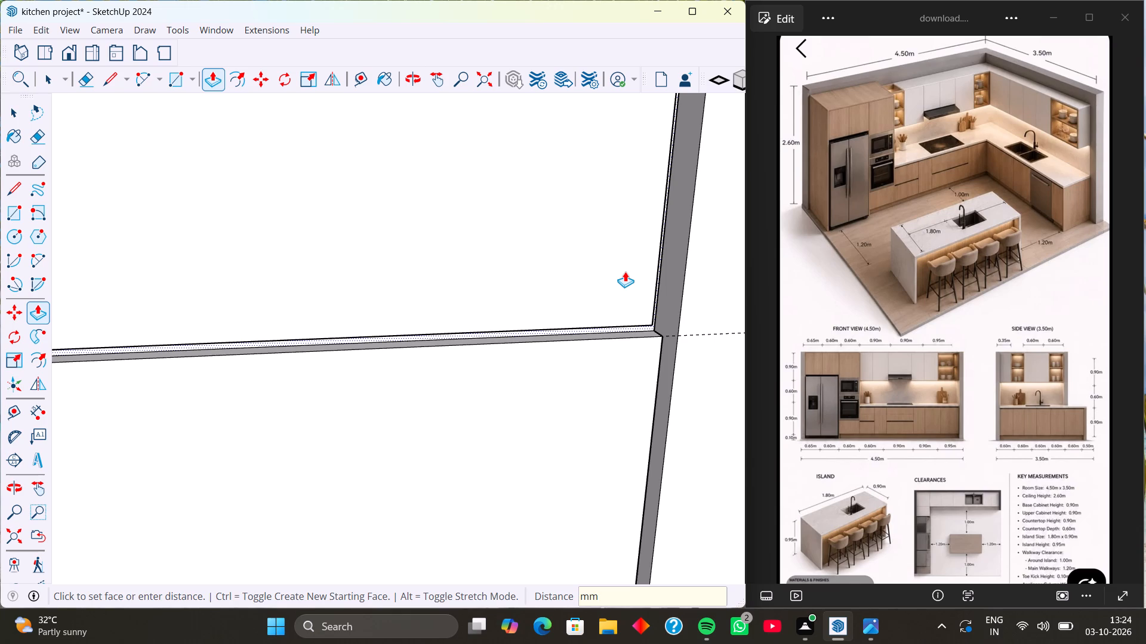
pyautogui.press('BackSpace')
pyautogui.press('BackSpace')
pyautogui.press('BackSpace')
pyautogui.click(625, 271)
pyautogui.press('1')
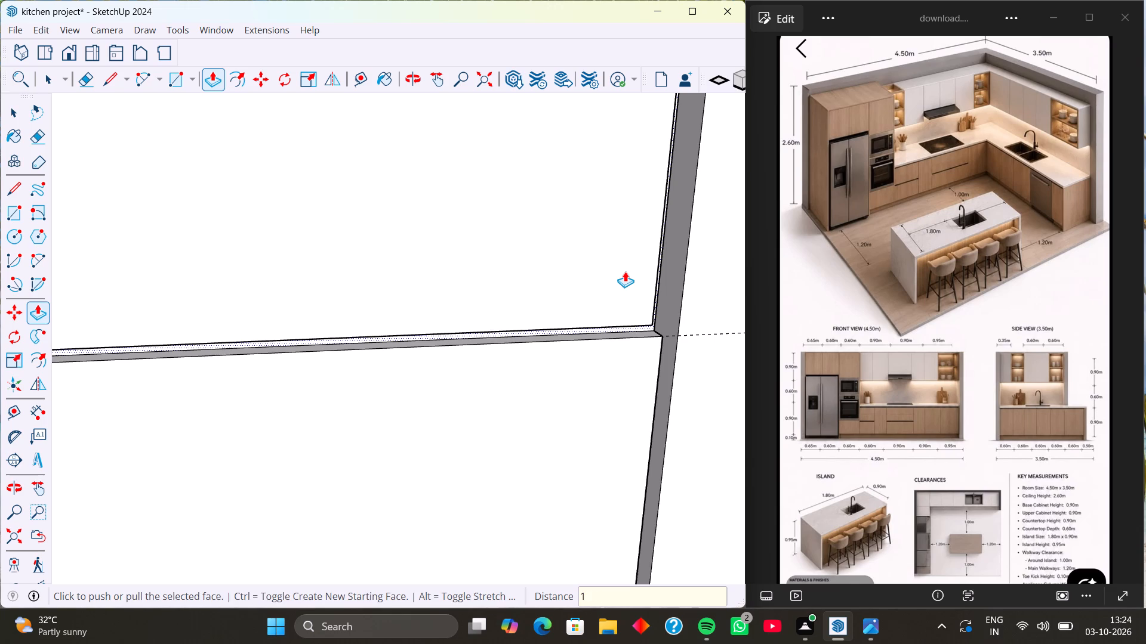
pyautogui.press('8')
pyautogui.write('mm')
pyautogui.press('Return')
pyautogui.scroll(-9, 641, 286)
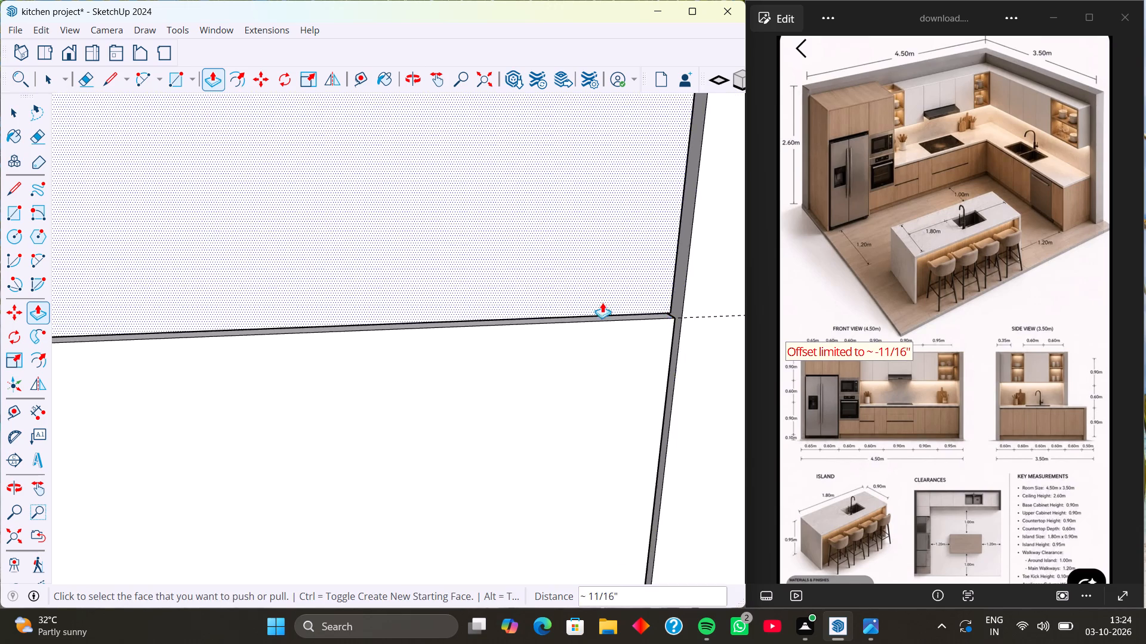
pyautogui.press('space')
# Inspect the recessed gap around the new drawer face from several angles, up close and from across the kitchen.
pyautogui.scroll(-15, 596, 301)
pyautogui.moveTo(554, 283); pyautogui.dragTo(556, 228, button='middle')
pyautogui.scroll(7, 580, 291)
pyautogui.scroll(-9, 593, 302)
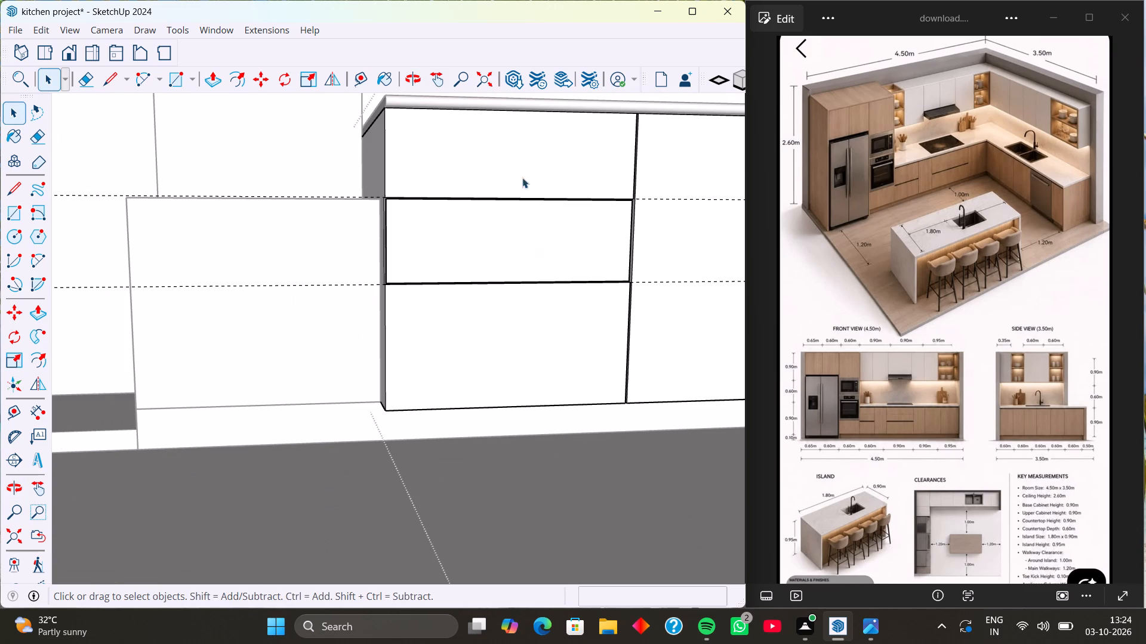
pyautogui.scroll(-1, 532, 188)
pyautogui.scroll(-6, 502, 240)
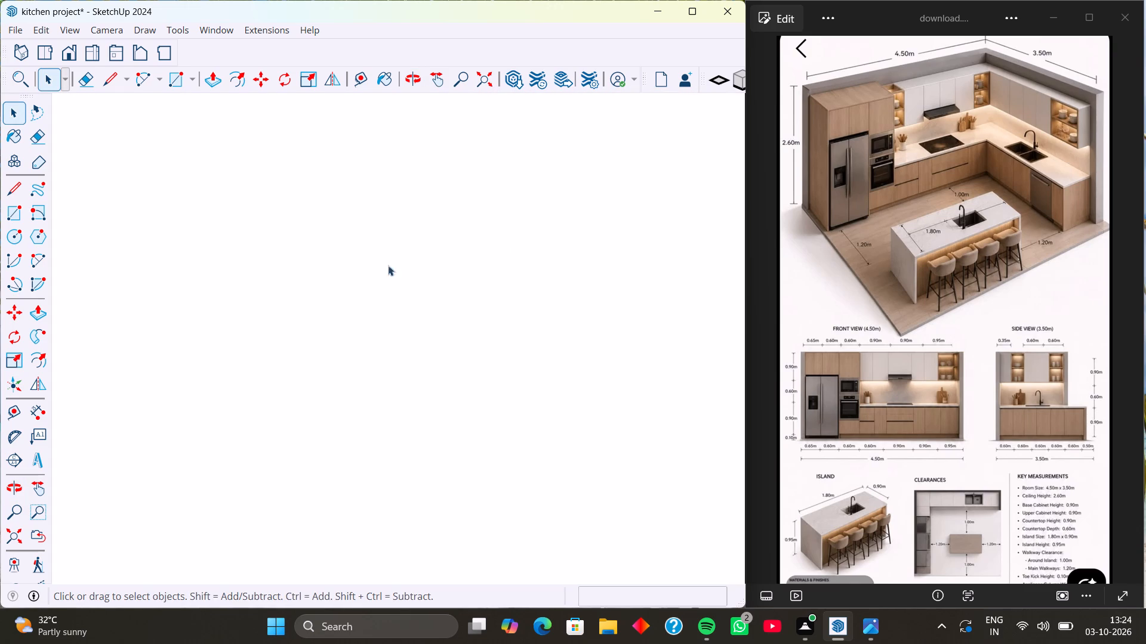
pyautogui.scroll(-20, 388, 265)
pyautogui.scroll(-16, 388, 265)
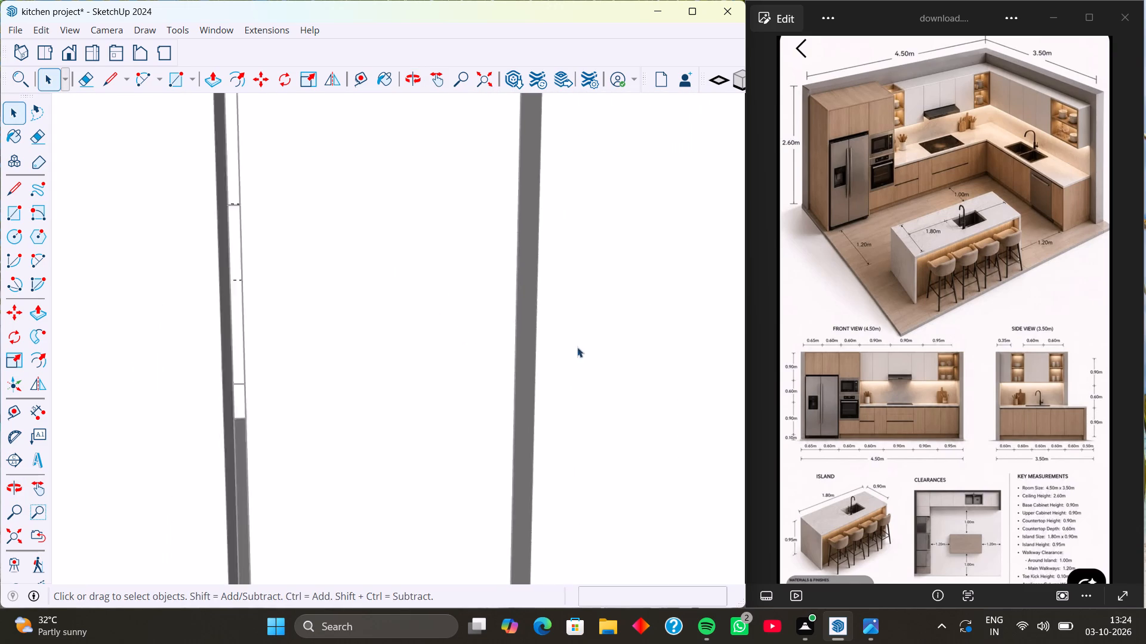
pyautogui.scroll(-20, 577, 347)
pyautogui.scroll(-16, 577, 347)
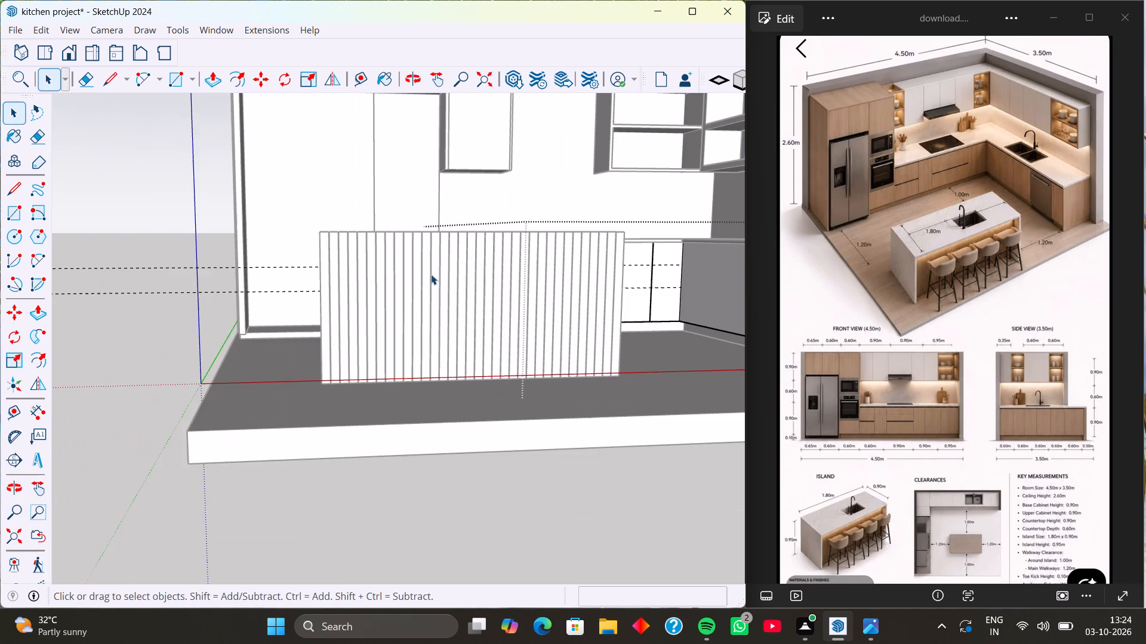
pyautogui.scroll(-1, 431, 274)
pyautogui.moveTo(473, 338); pyautogui.dragTo(428, 426, button='middle')
pyautogui.scroll(9, 557, 192)
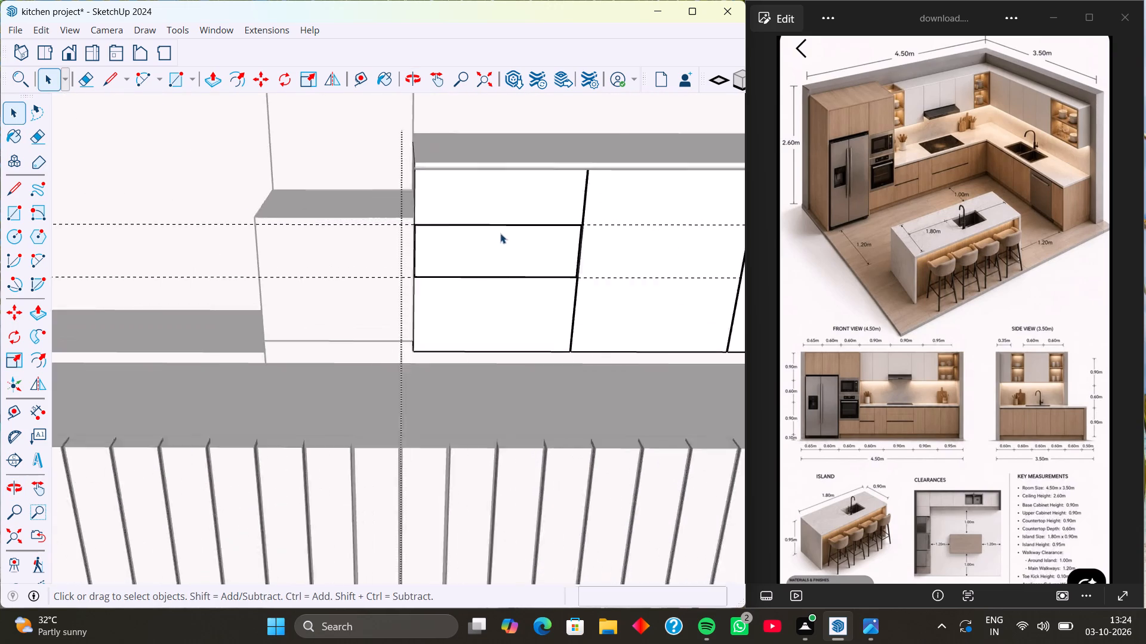
pyautogui.scroll(2, 500, 233)
pyautogui.moveTo(447, 339); pyautogui.dragTo(491, 393, button='middle')
pyautogui.scroll(-1, 506, 412)
pyautogui.moveTo(321, 341); pyautogui.dragTo(407, 287, button='middle')
pyautogui.scroll(11, 475, 280)
pyautogui.moveTo(445, 287); pyautogui.dragTo(483, 283, button='middle')
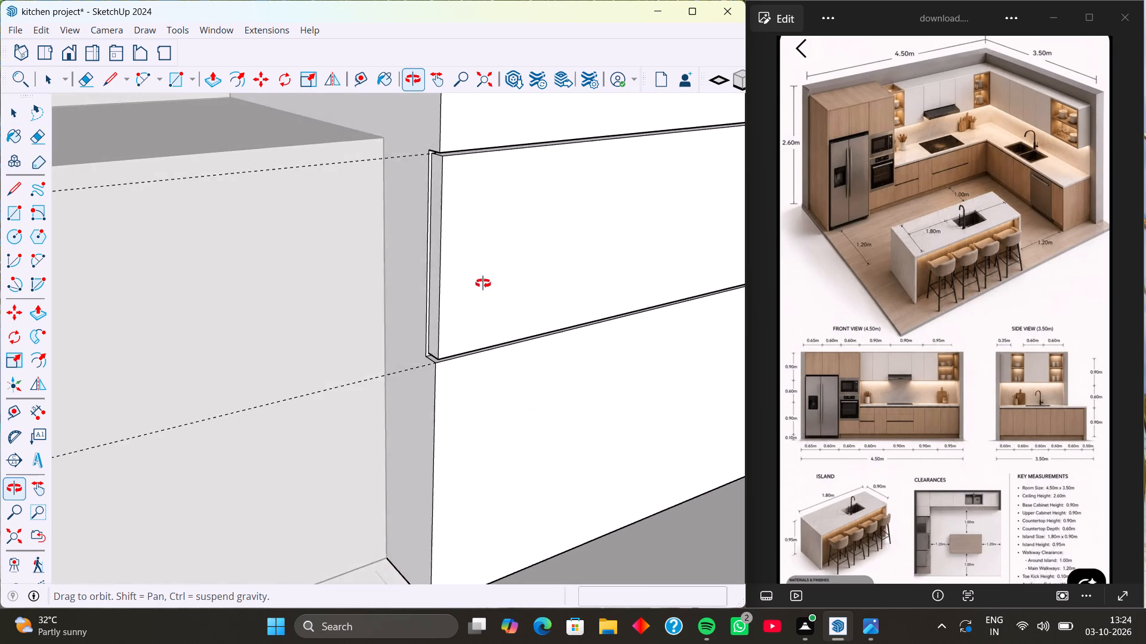
pyautogui.moveTo(483, 283); pyautogui.dragTo(587, 278, button='middle')
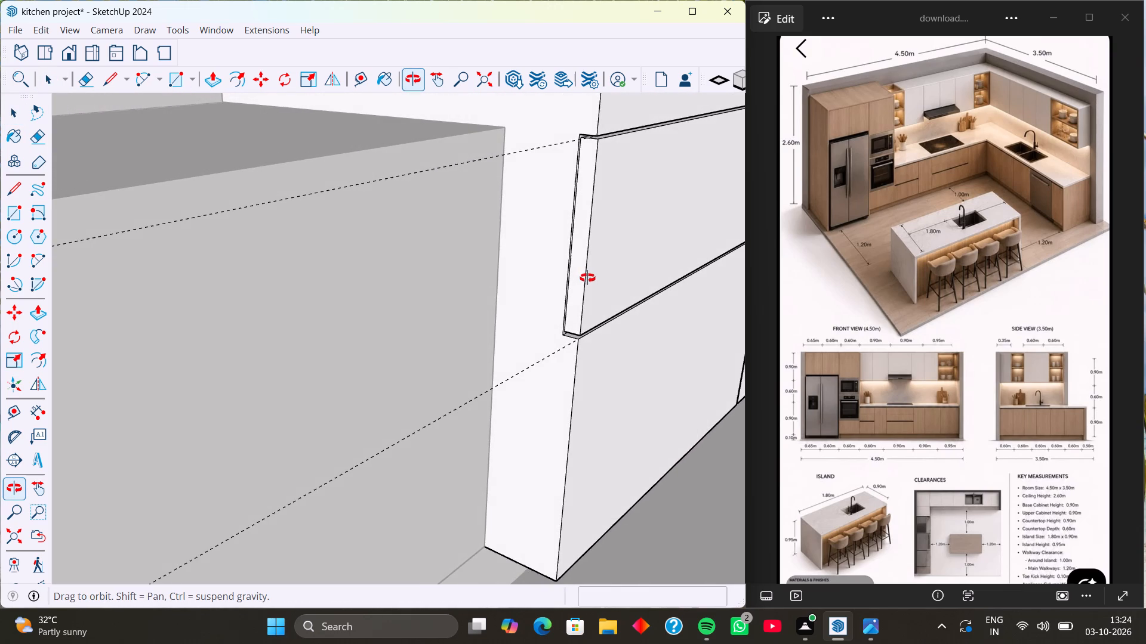
pyautogui.moveTo(587, 278); pyautogui.dragTo(600, 275, button='middle')
pyautogui.scroll(12, 598, 263)
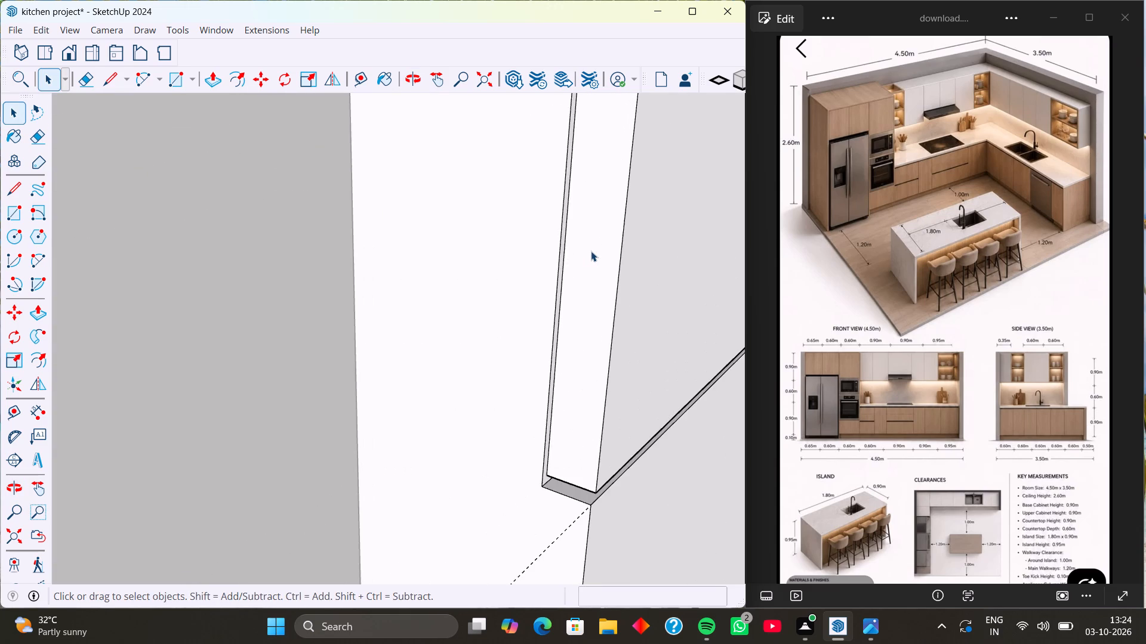
pyautogui.scroll(-5, 591, 251)
pyautogui.moveTo(564, 322); pyautogui.dragTo(430, 265, button='middle')
pyautogui.scroll(1, 553, 315)
pyautogui.scroll(-3, 432, 218)
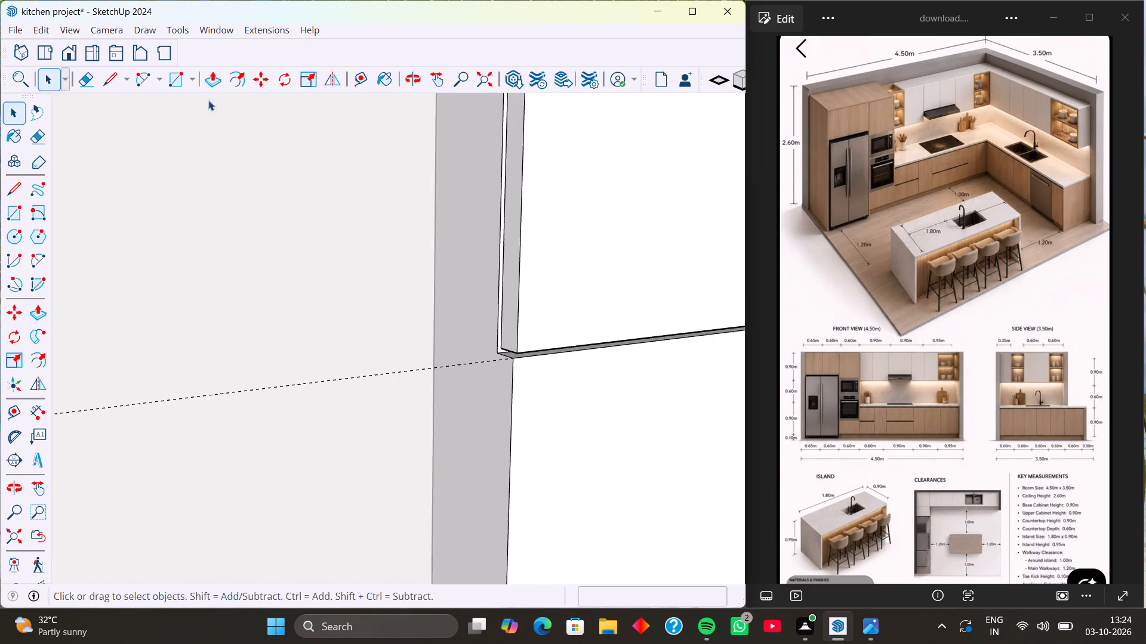
pyautogui.scroll(-2, 208, 100)
pyautogui.scroll(-8, 538, 199)
pyautogui.moveTo(520, 224); pyautogui.dragTo(377, 246, button='middle')
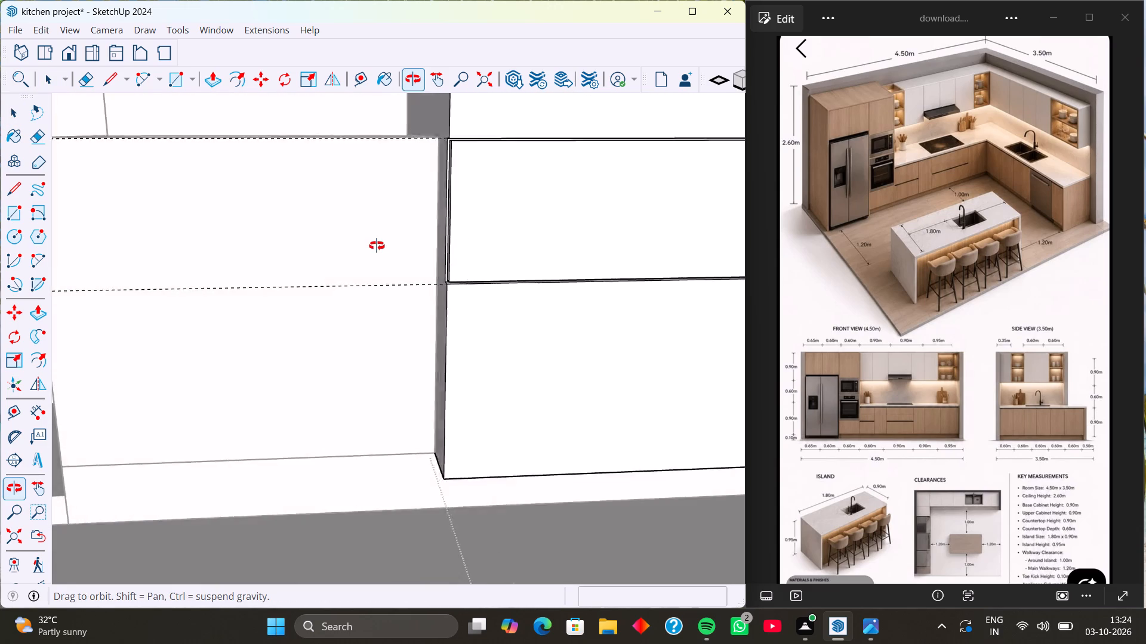
pyautogui.moveTo(377, 246); pyautogui.dragTo(362, 250, button='middle')
pyautogui.scroll(-4, 484, 252)
pyautogui.scroll(-9, 511, 205)
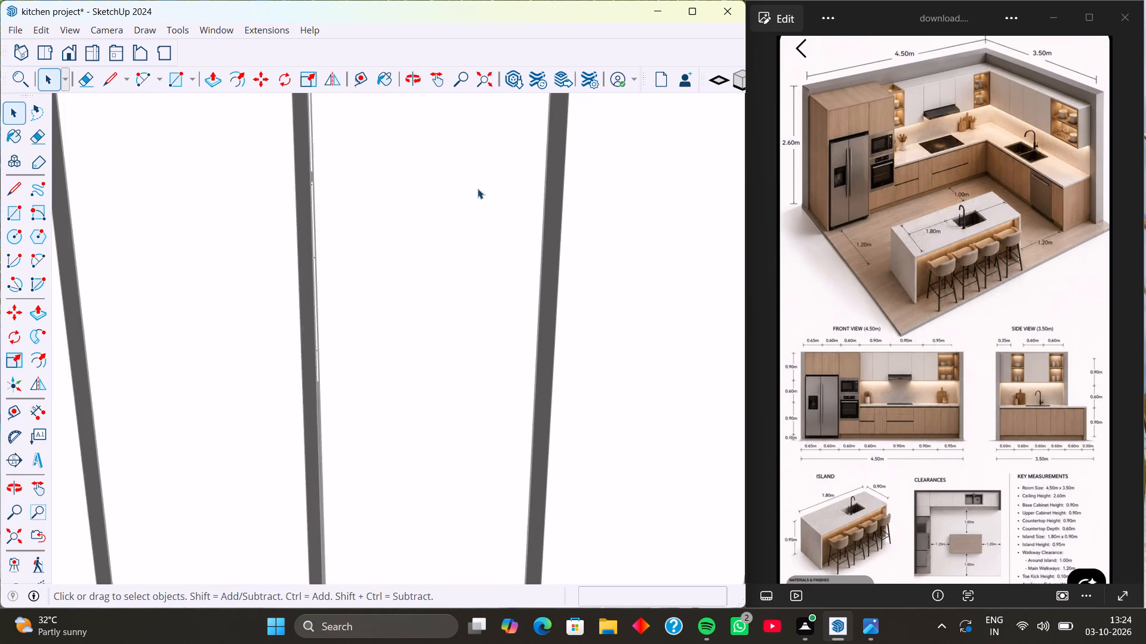
pyautogui.scroll(-20, 354, 175)
pyautogui.scroll(-12, 354, 175)
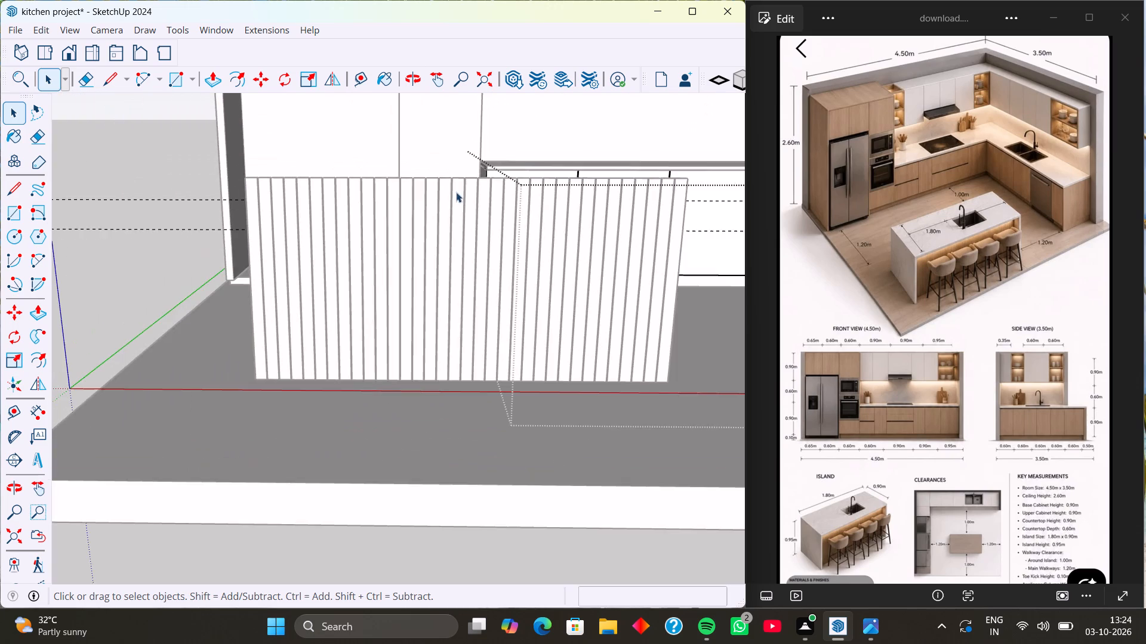
# Leave the cabinet group and hide all the vertical slats of the island panel standing in front of the base cabinets.
pyautogui.moveTo(519, 215); pyautogui.dragTo(831, 225, button='middle')
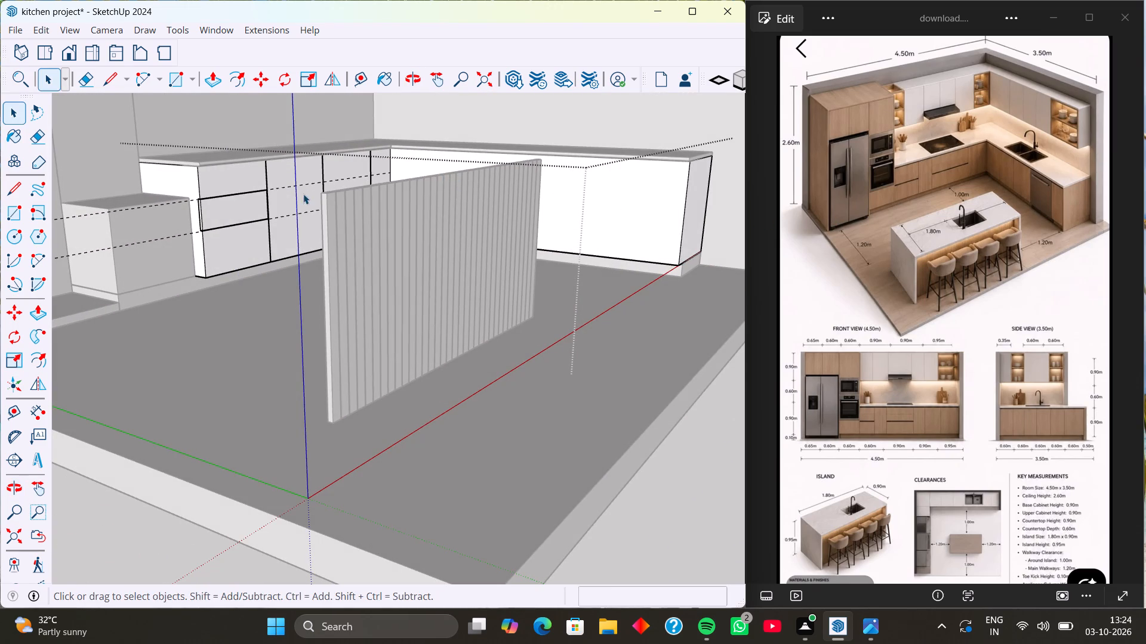
pyautogui.moveTo(661, 570); pyautogui.dragTo(666, 559)
pyautogui.click(682, 551)
pyautogui.click(427, 273)
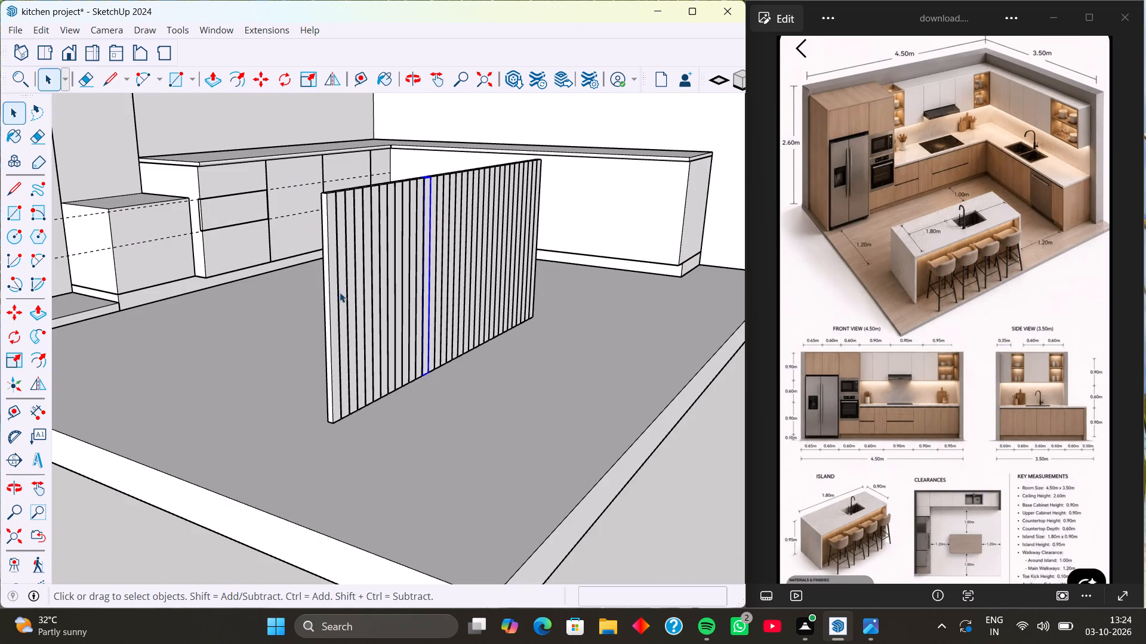
pyautogui.click(333, 254)
pyautogui.tripleClick(333, 254)
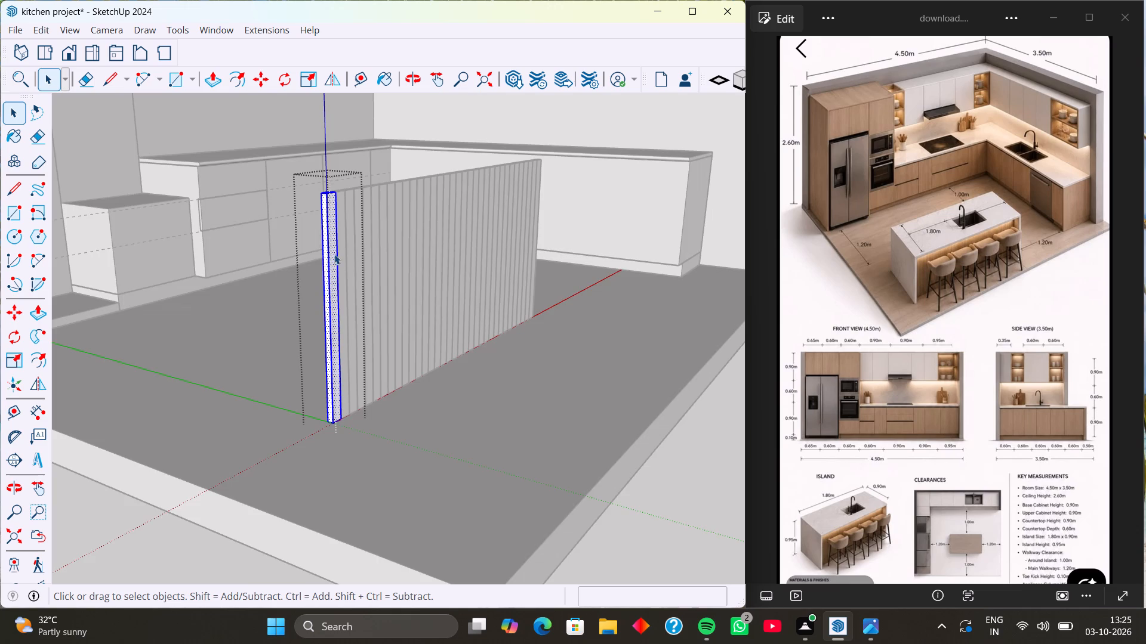
pyautogui.moveTo(720, 534); pyautogui.dragTo(730, 521)
pyautogui.scroll(-5, 500, 228)
pyautogui.click(613, 447)
pyautogui.moveTo(610, 386); pyautogui.dragTo(436, 407, button='middle')
pyautogui.moveTo(285, 209); pyautogui.dragTo(631, 314)
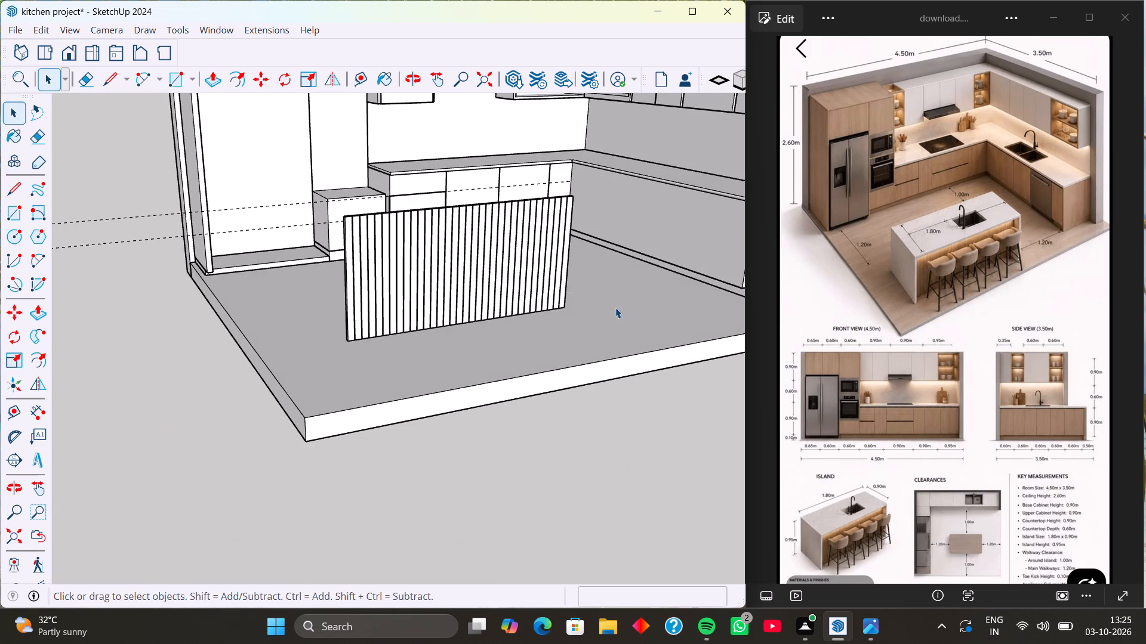
pyautogui.moveTo(283, 148); pyautogui.dragTo(629, 329)
pyautogui.moveTo(285, 190); pyautogui.dragTo(506, 370)
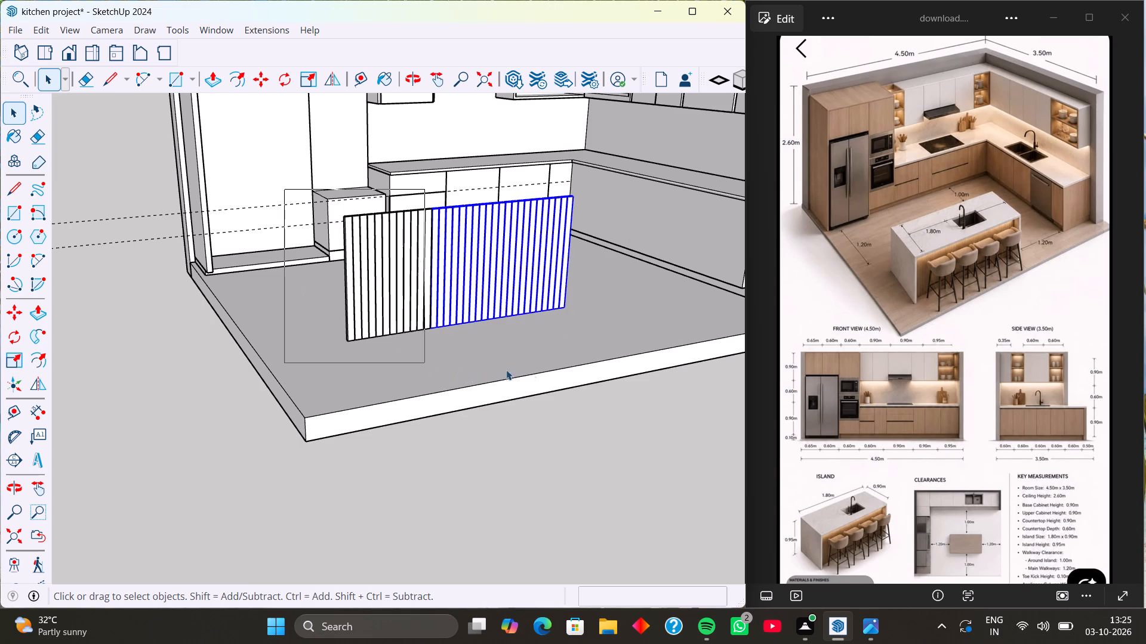
pyautogui.moveTo(506, 370); pyautogui.dragTo(655, 342)
pyautogui.rightClick(466, 243)
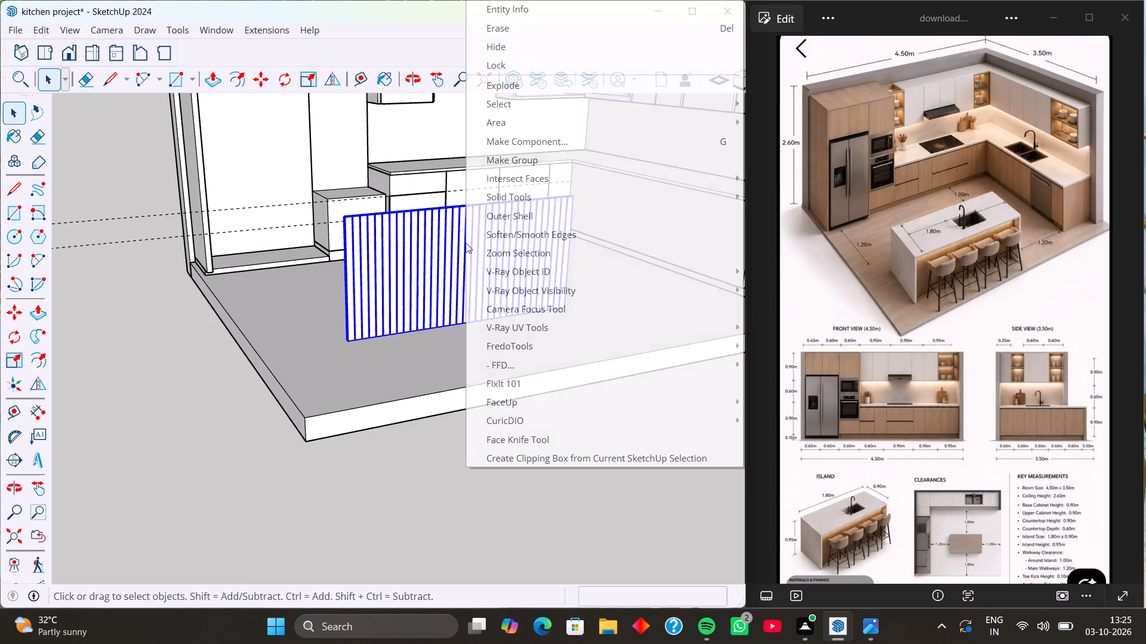
pyautogui.click(504, 47)
# Examine the drawer gaps on the back-wall cabinet front farthest from the inner corner.
pyautogui.scroll(-1, 404, 181)
pyautogui.scroll(10, 430, 191)
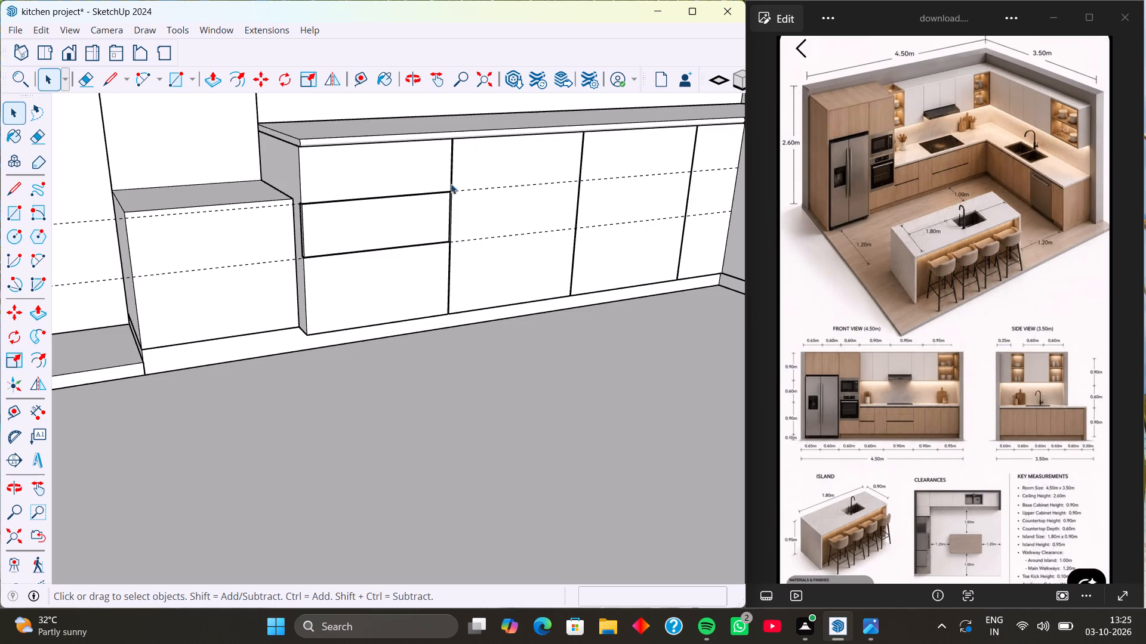
pyautogui.scroll(6, 441, 181)
pyautogui.moveTo(406, 236); pyautogui.dragTo(399, 219, button='middle')
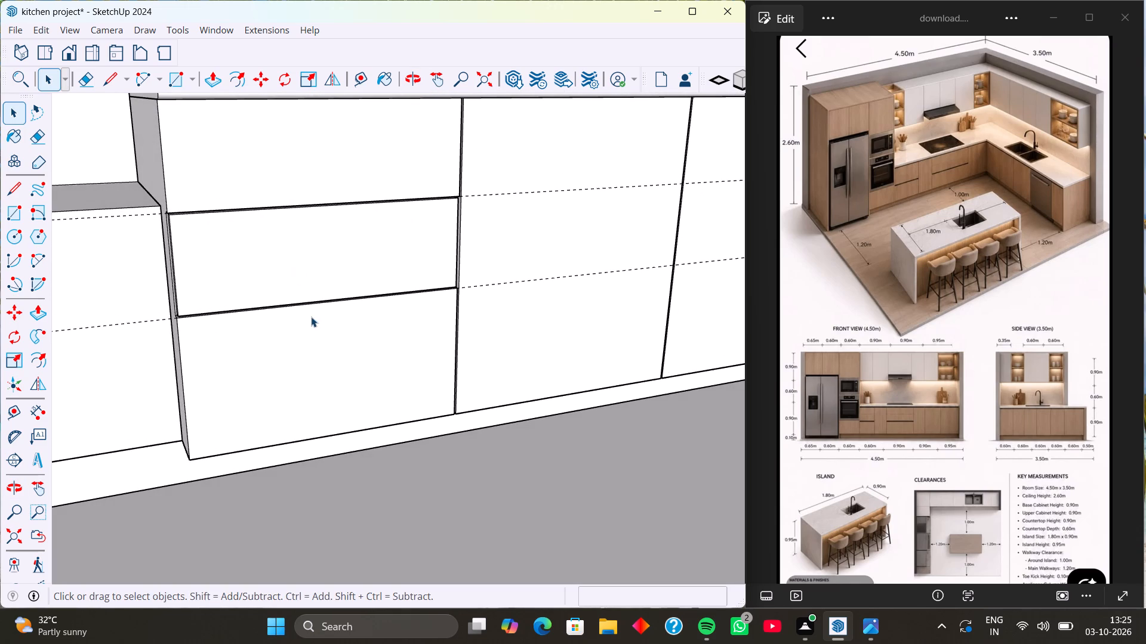
pyautogui.scroll(12, 295, 290)
pyautogui.moveTo(296, 323); pyautogui.dragTo(324, 361, button='middle')
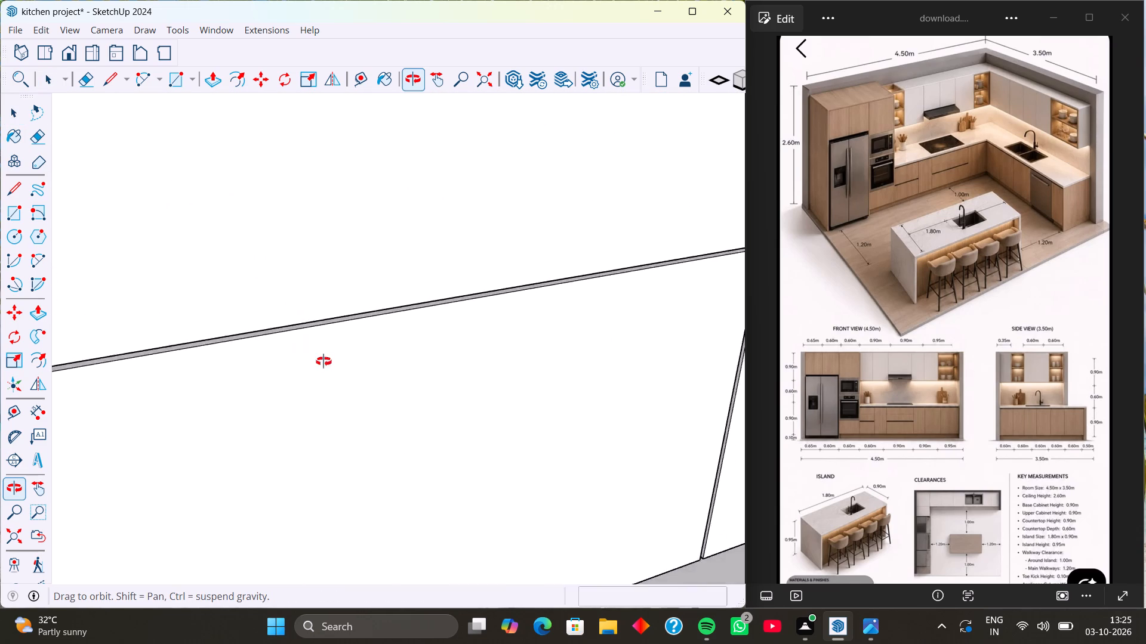
pyautogui.moveTo(324, 361); pyautogui.dragTo(368, 286, button='middle')
pyautogui.scroll(-3, 259, 219)
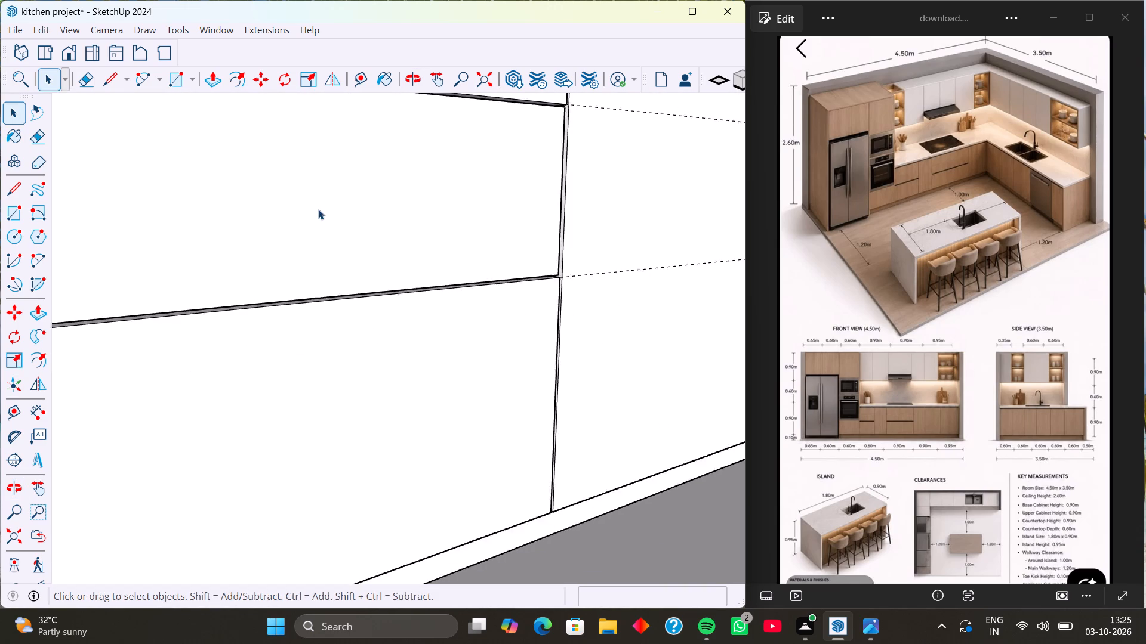
# Examine the recessed gap around the middle drawer face at the outer end of the back-wall cabinet run from several angles.
pyautogui.scroll(-14, 318, 209)
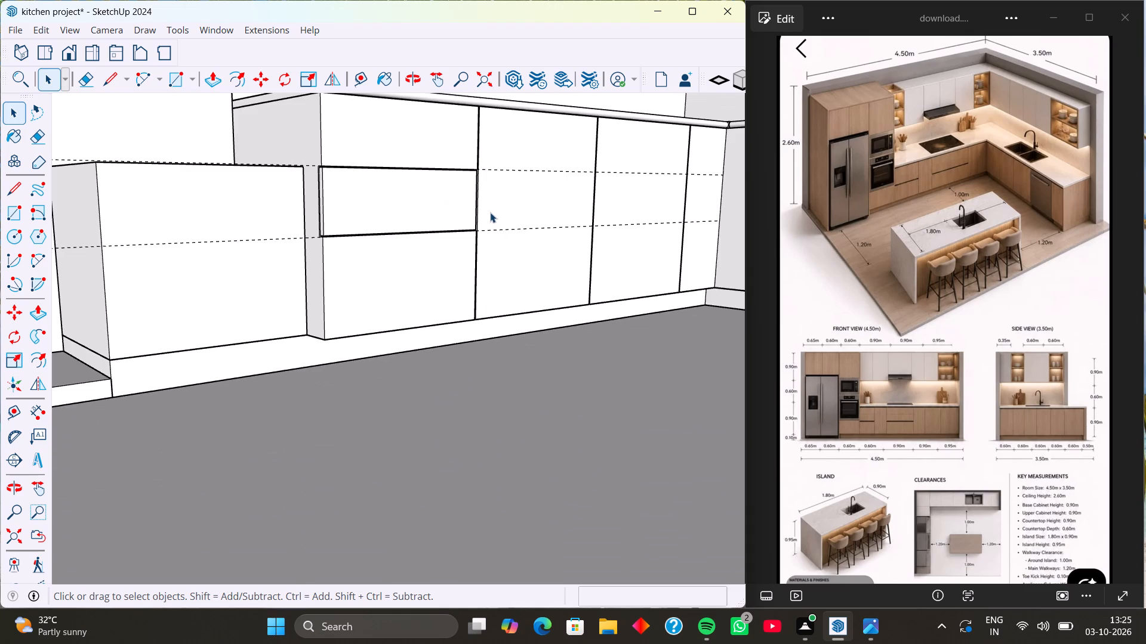
pyautogui.scroll(5, 251, 215)
pyautogui.scroll(11, 374, 194)
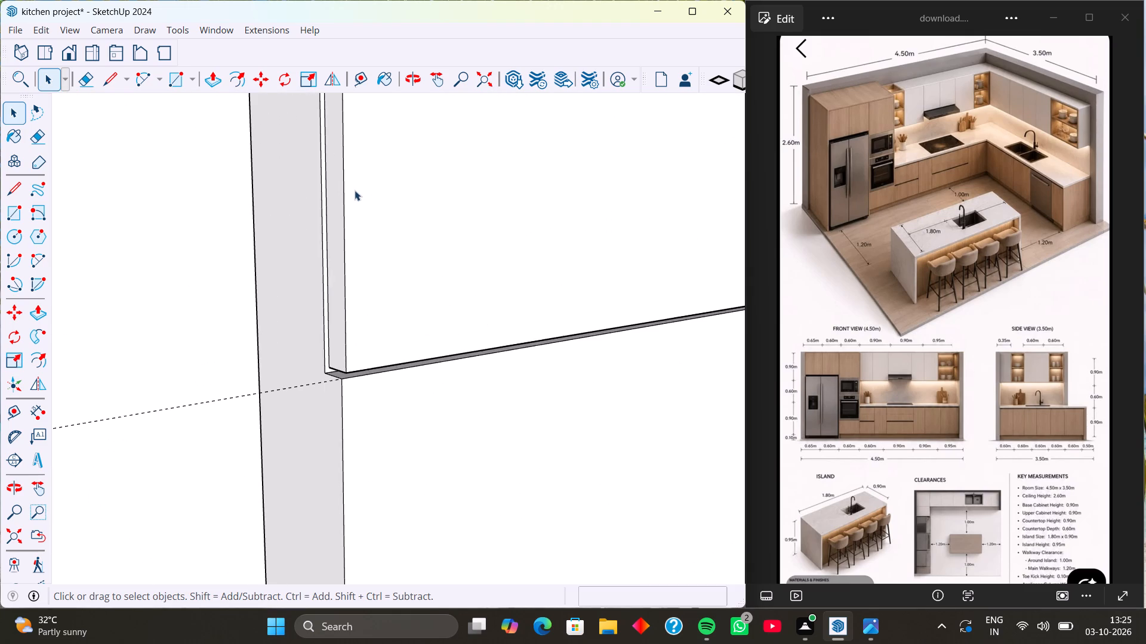
pyautogui.moveTo(345, 192); pyautogui.dragTo(498, 181, button='middle')
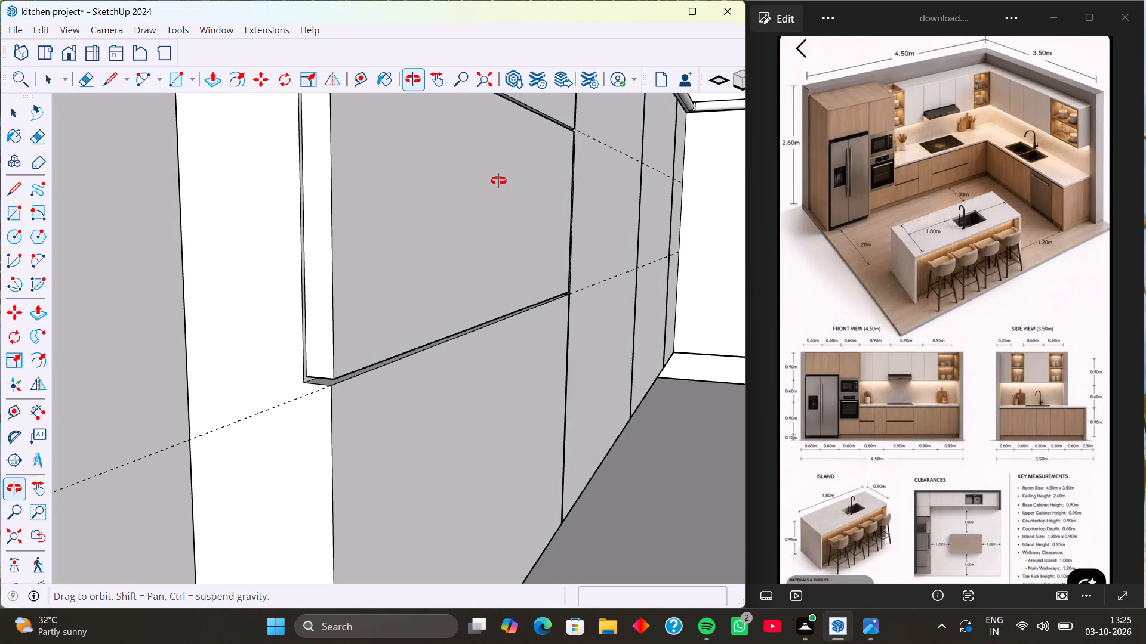
pyautogui.moveTo(498, 181); pyautogui.dragTo(503, 180, button='middle')
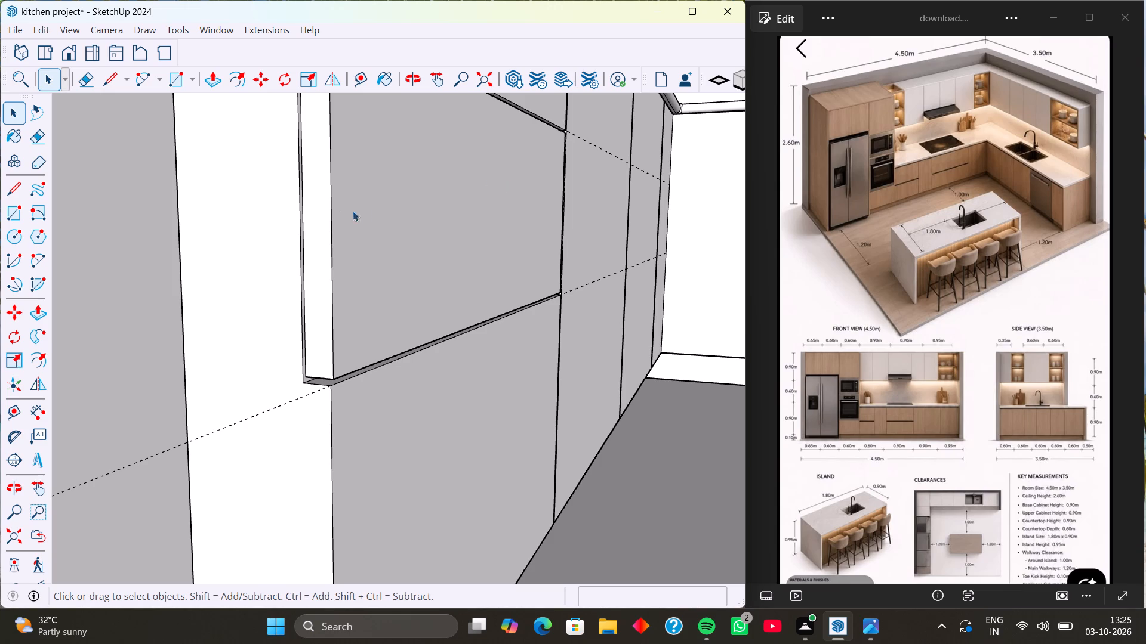
pyautogui.scroll(-5, 381, 196)
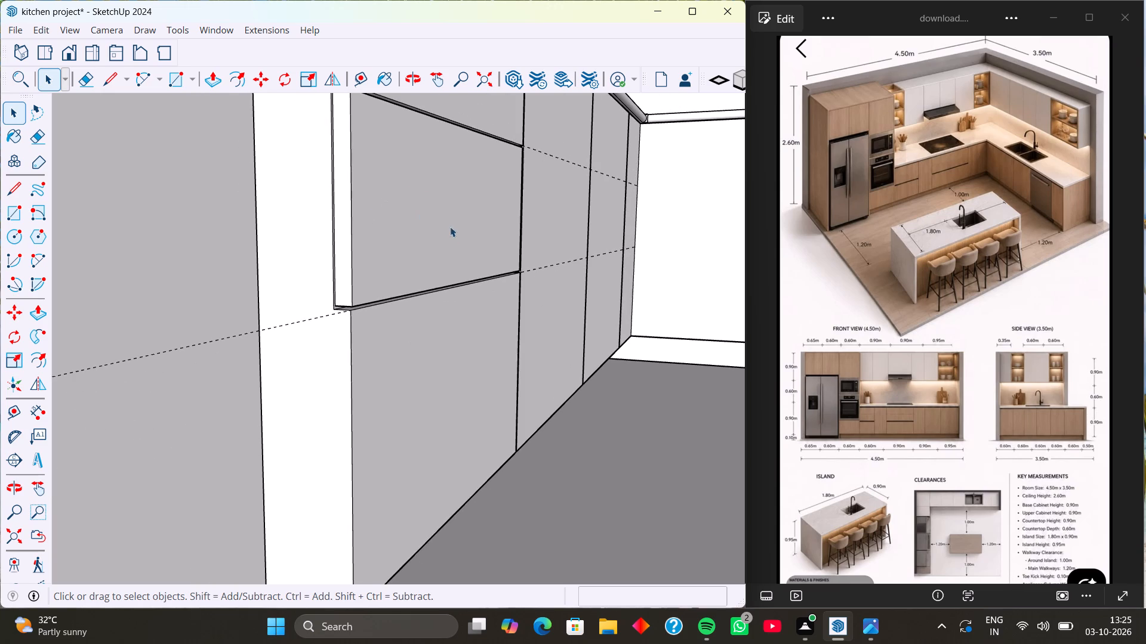
pyautogui.scroll(6, 453, 243)
pyautogui.scroll(6, 370, 352)
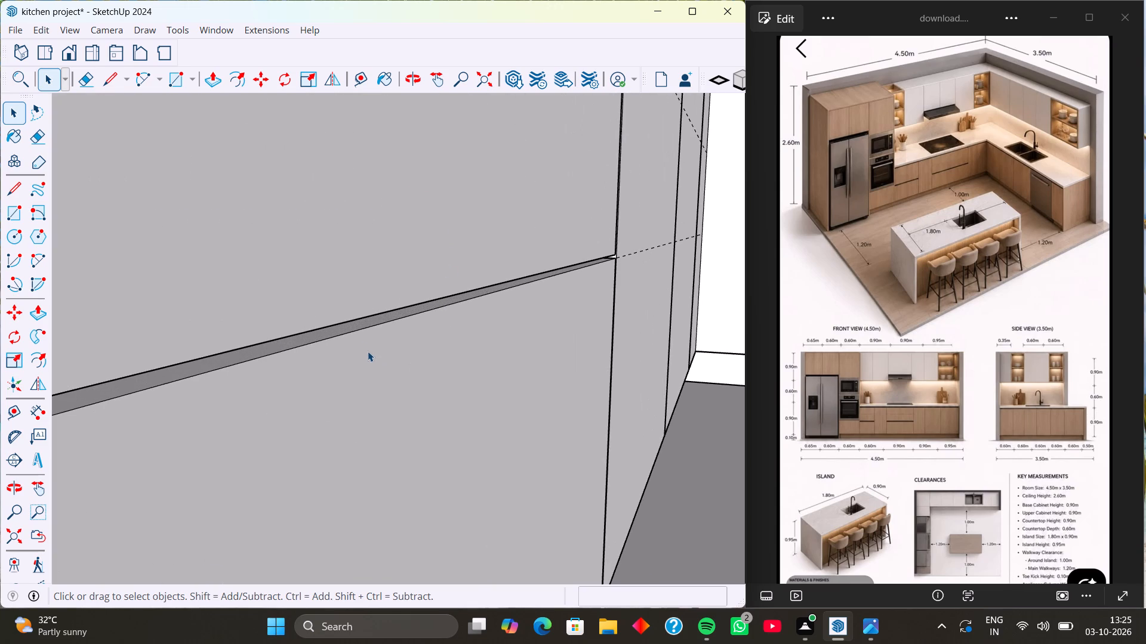
pyautogui.scroll(-6, 368, 351)
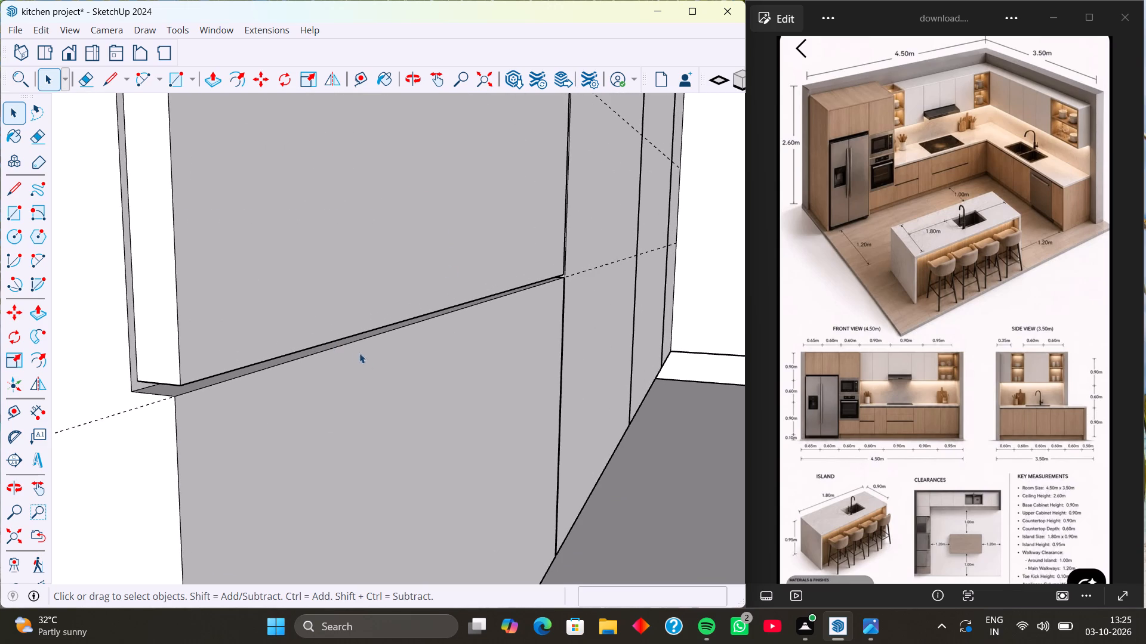
pyautogui.moveTo(398, 387); pyautogui.dragTo(313, 371, button='middle')
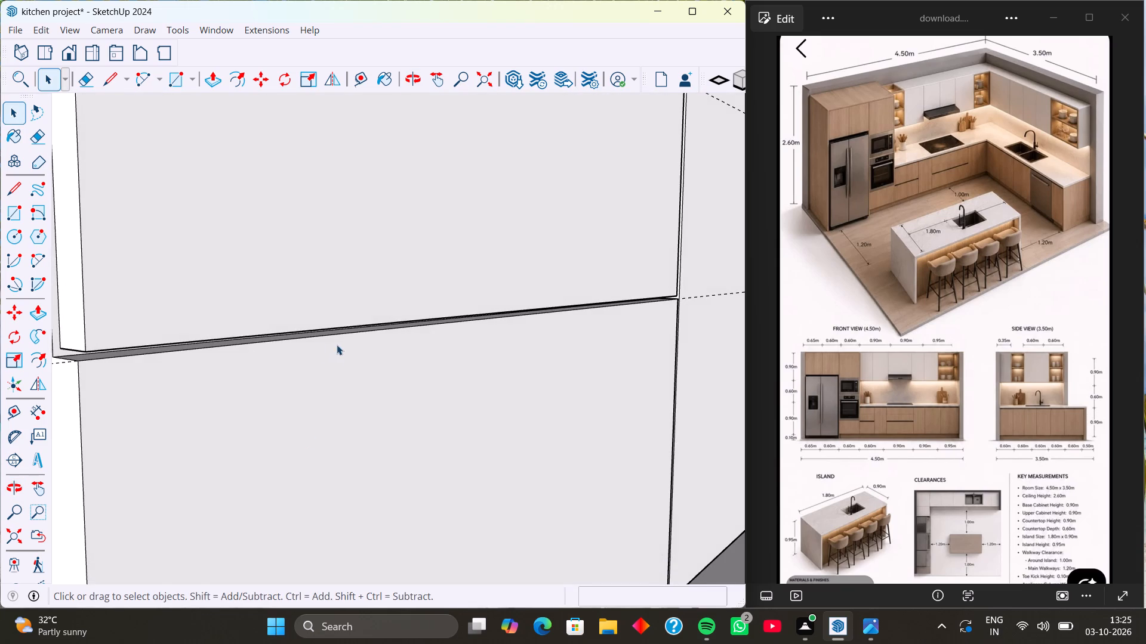
pyautogui.scroll(-5, 337, 343)
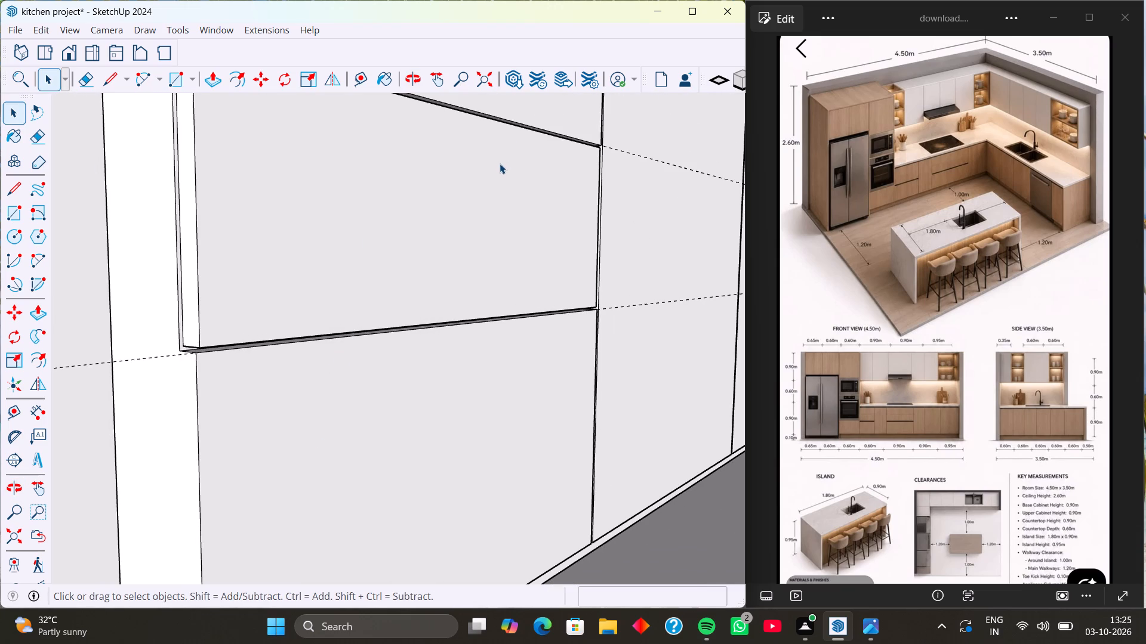
pyautogui.scroll(-1, 357, 363)
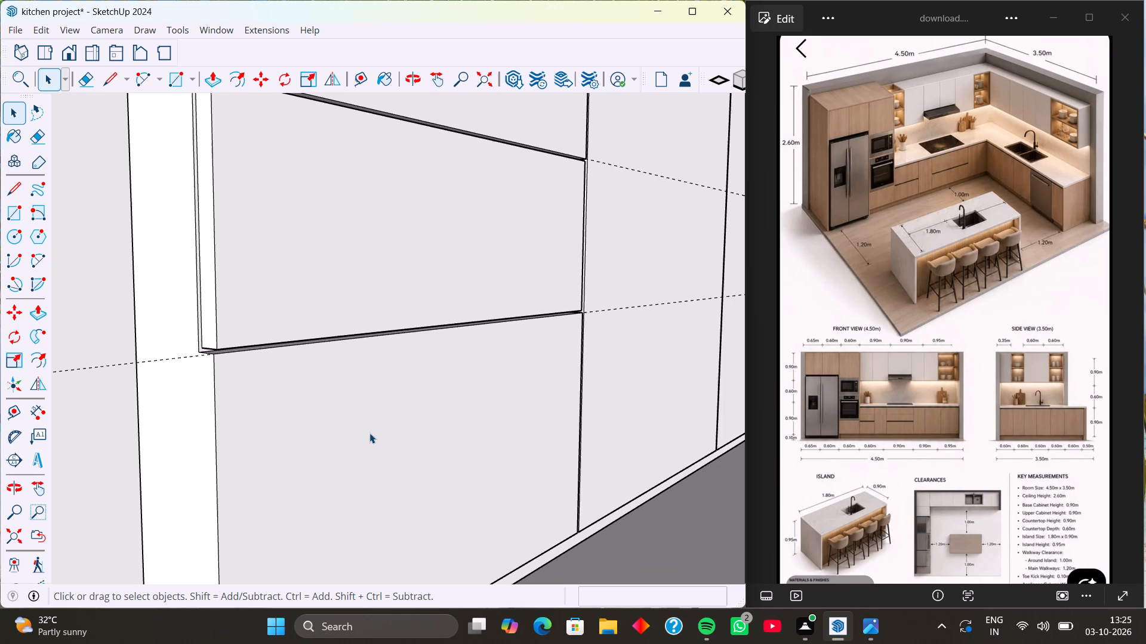
# Open the back-wall cabinet group and copy the lower front's outer vertical edge 3 mm inward along the red axis.
pyautogui.click(337, 409)
pyautogui.click(337, 409)
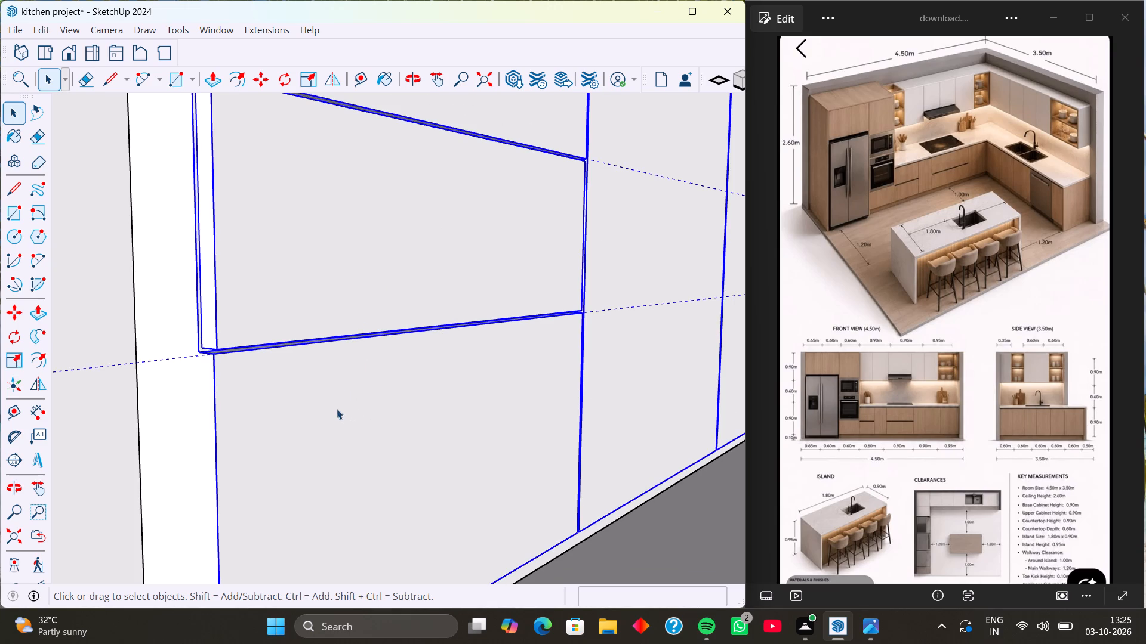
pyautogui.scroll(-11, 320, 364)
pyautogui.moveTo(316, 342); pyautogui.dragTo(254, 317, button='middle')
pyautogui.moveTo(338, 374); pyautogui.dragTo(346, 373)
pyautogui.doubleClick(346, 373)
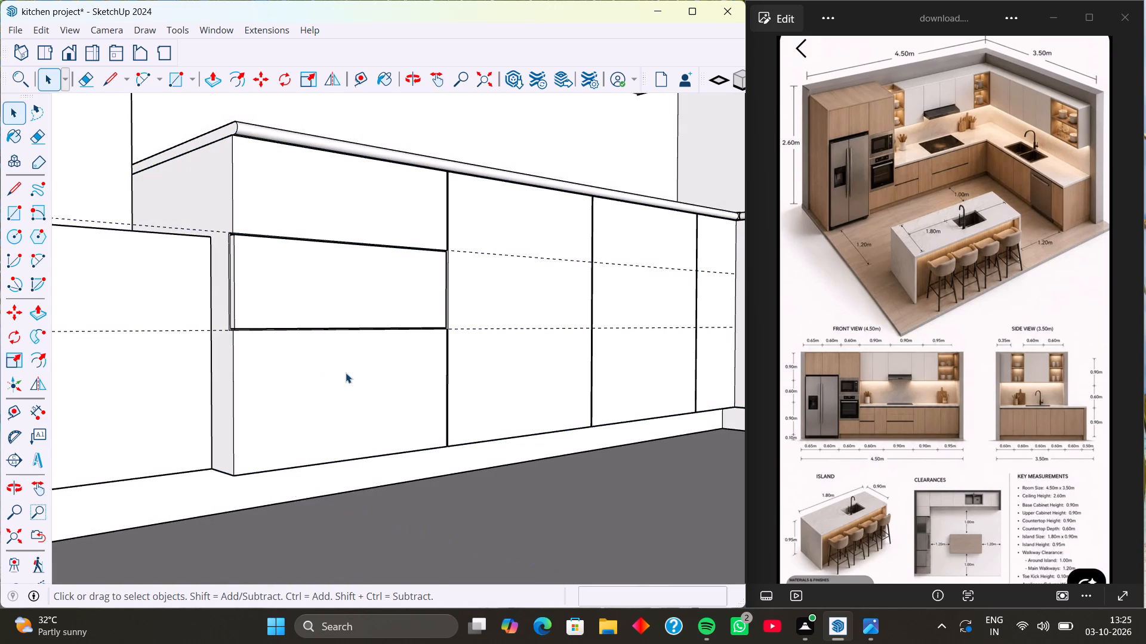
pyautogui.click(332, 369)
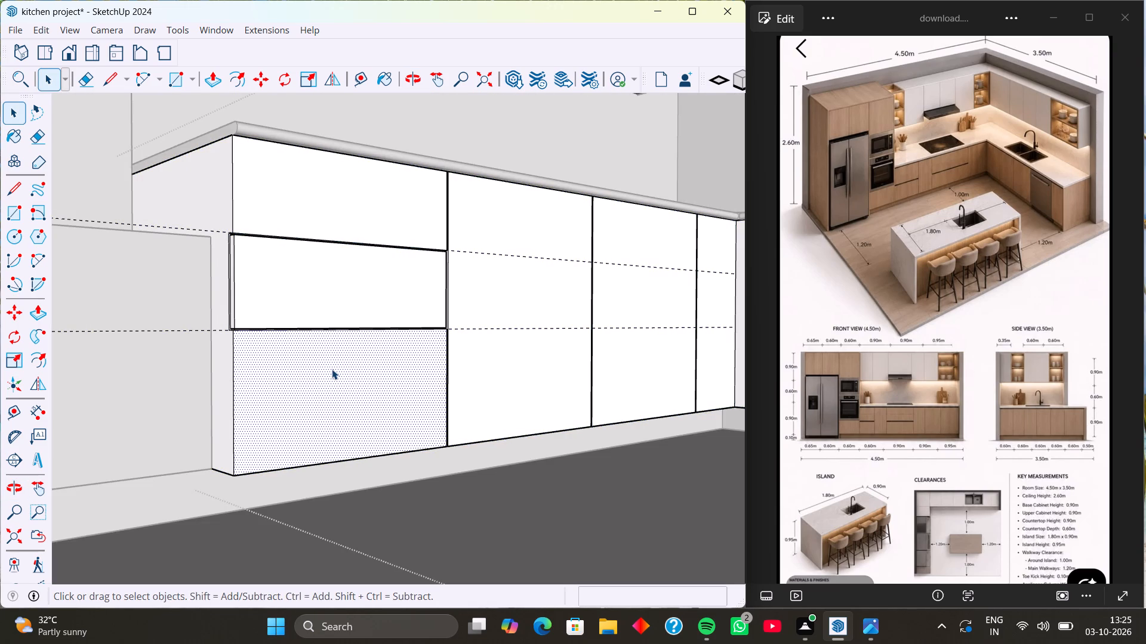
pyautogui.scroll(5, 239, 348)
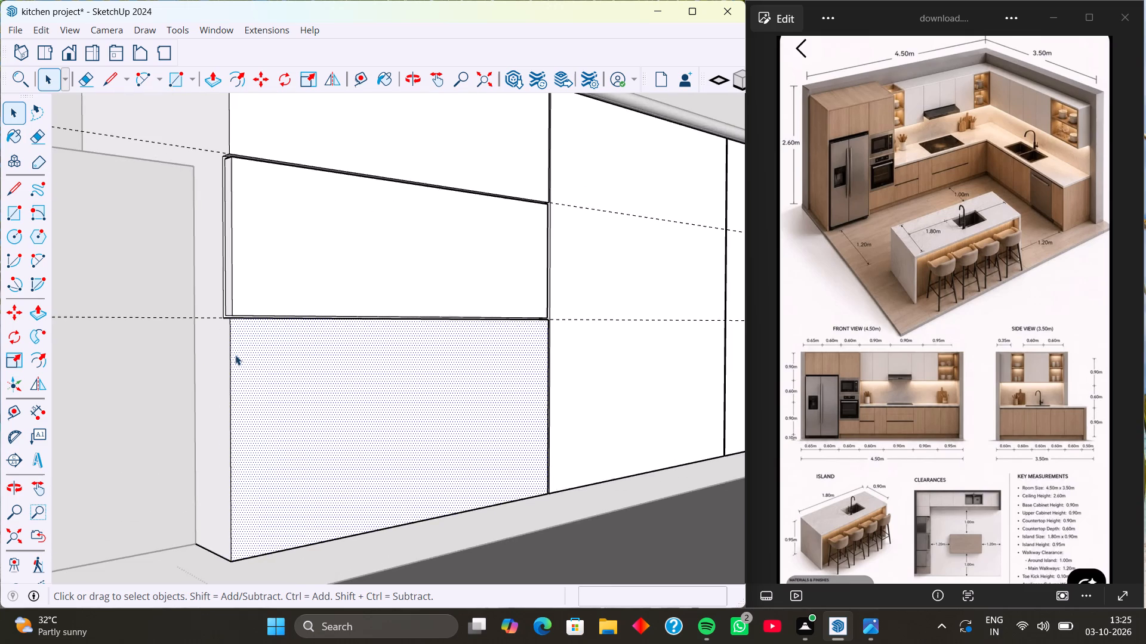
pyautogui.scroll(6, 234, 348)
pyautogui.scroll(-3, 326, 361)
pyautogui.moveTo(332, 358); pyautogui.dragTo(308, 354, button='middle')
pyautogui.scroll(1, 330, 357)
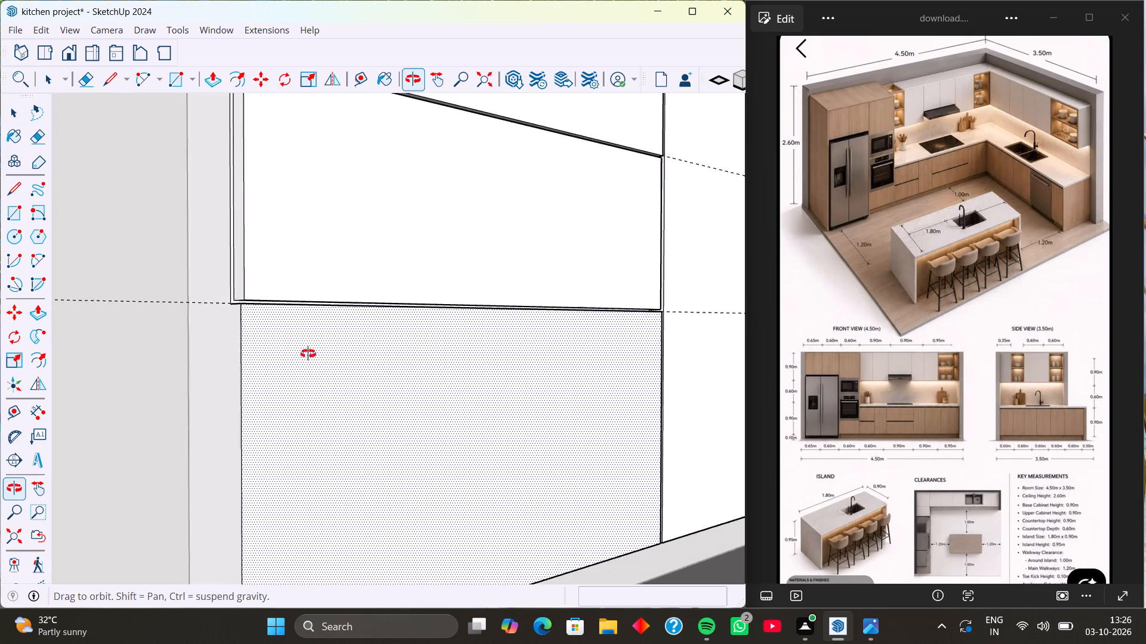
pyautogui.moveTo(308, 354); pyautogui.dragTo(282, 348, button='middle')
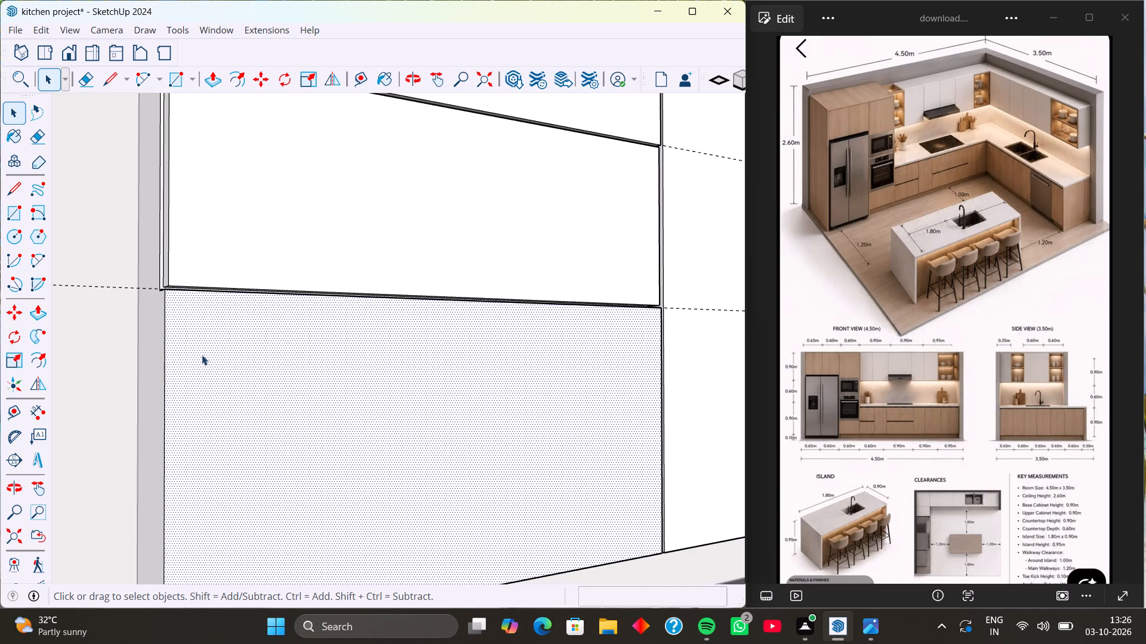
pyautogui.click(167, 374)
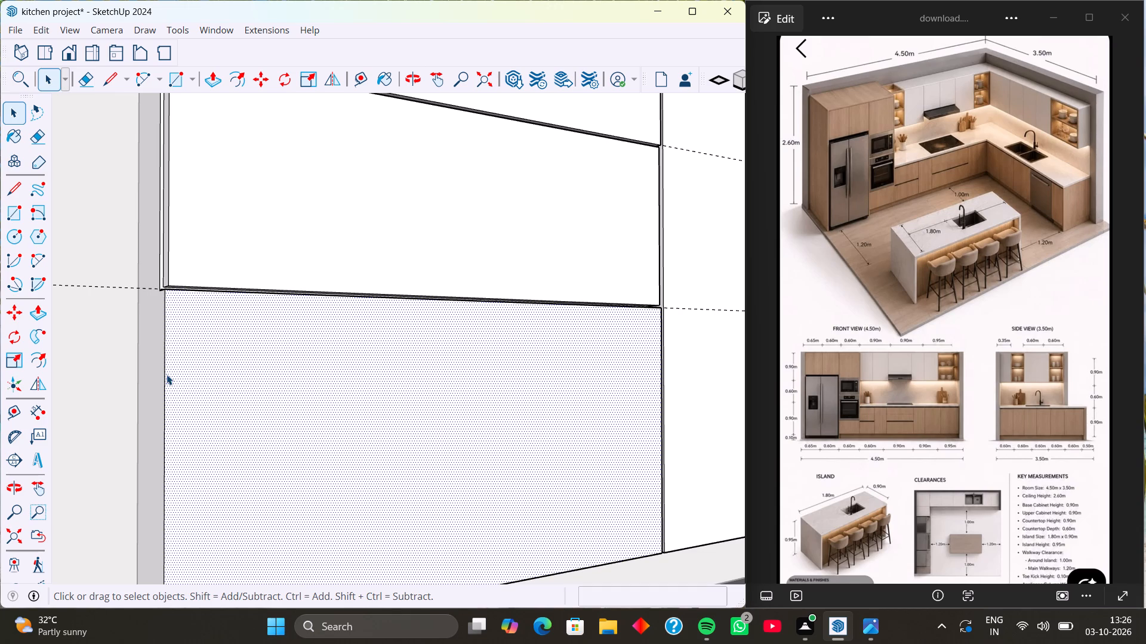
pyautogui.click(167, 374)
pyautogui.press('m')
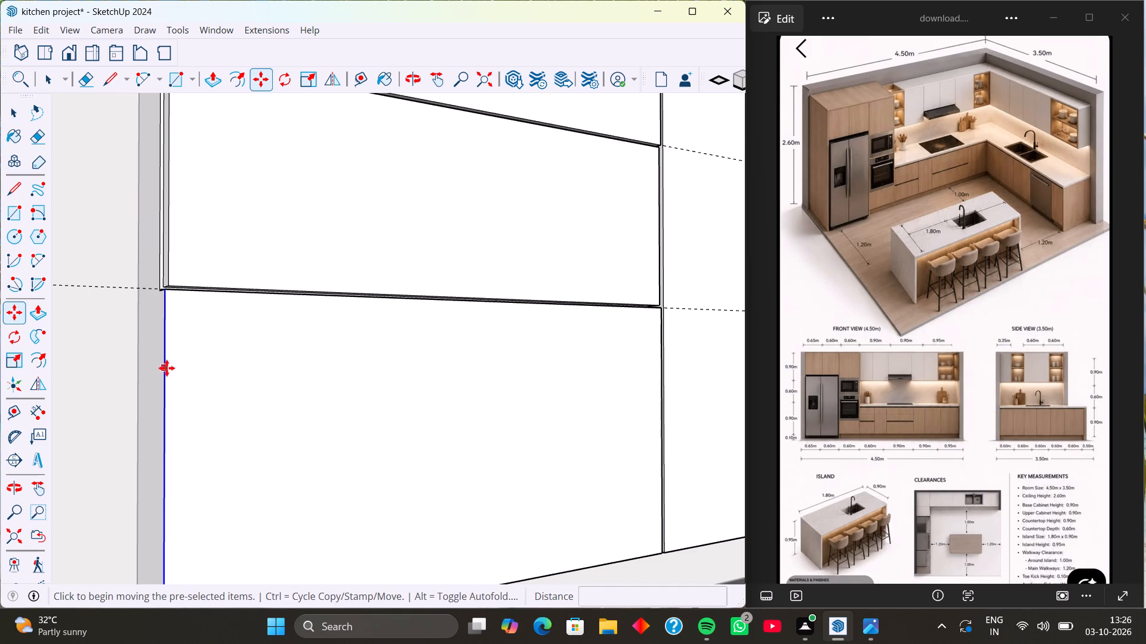
pyautogui.click(161, 294)
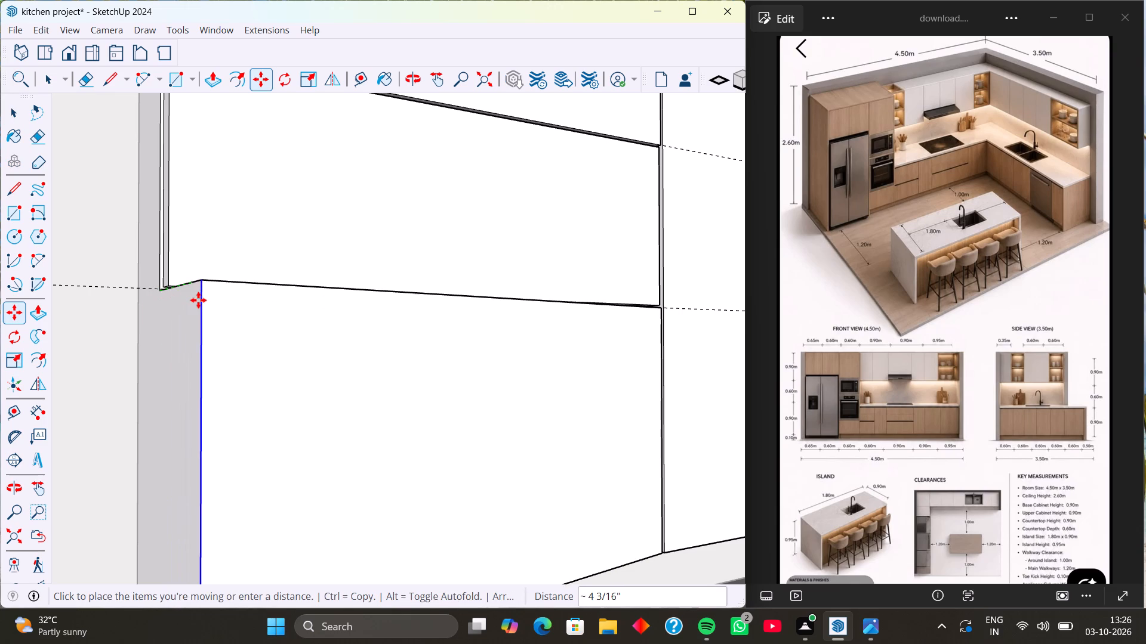
pyautogui.press('Right')
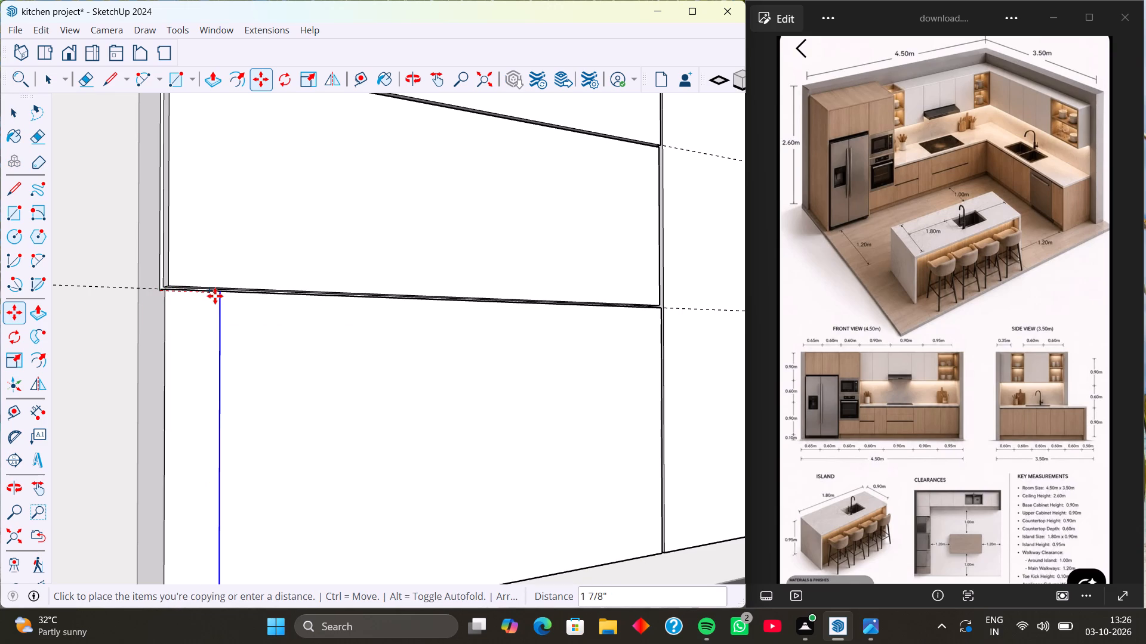
pyautogui.press('3')
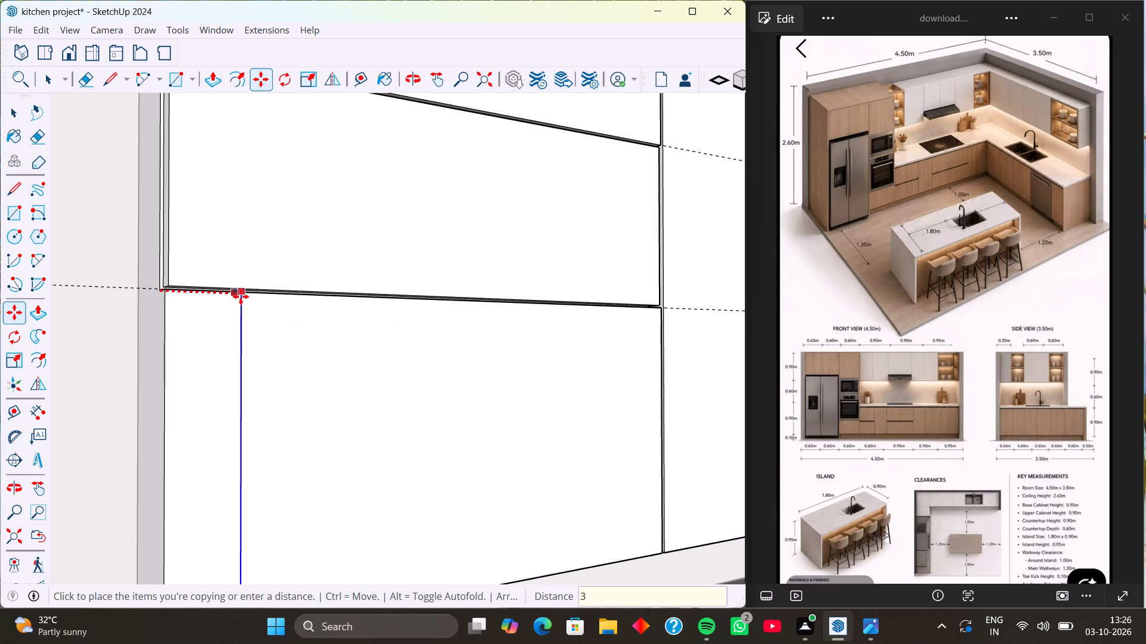
pyautogui.write('mm')
pyautogui.press('Return')
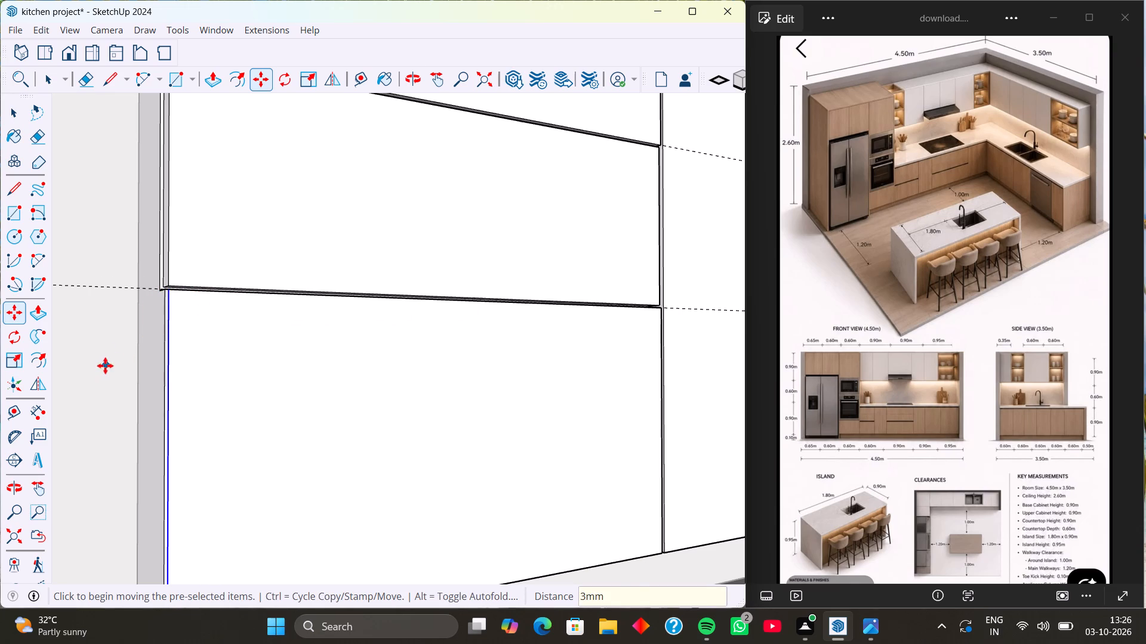
# Push the narrow strip beside the lower front inward to match the recess depth of the drawer gap above, about 11/16 inch.
pyautogui.scroll(6, 104, 366)
pyautogui.scroll(6, 195, 311)
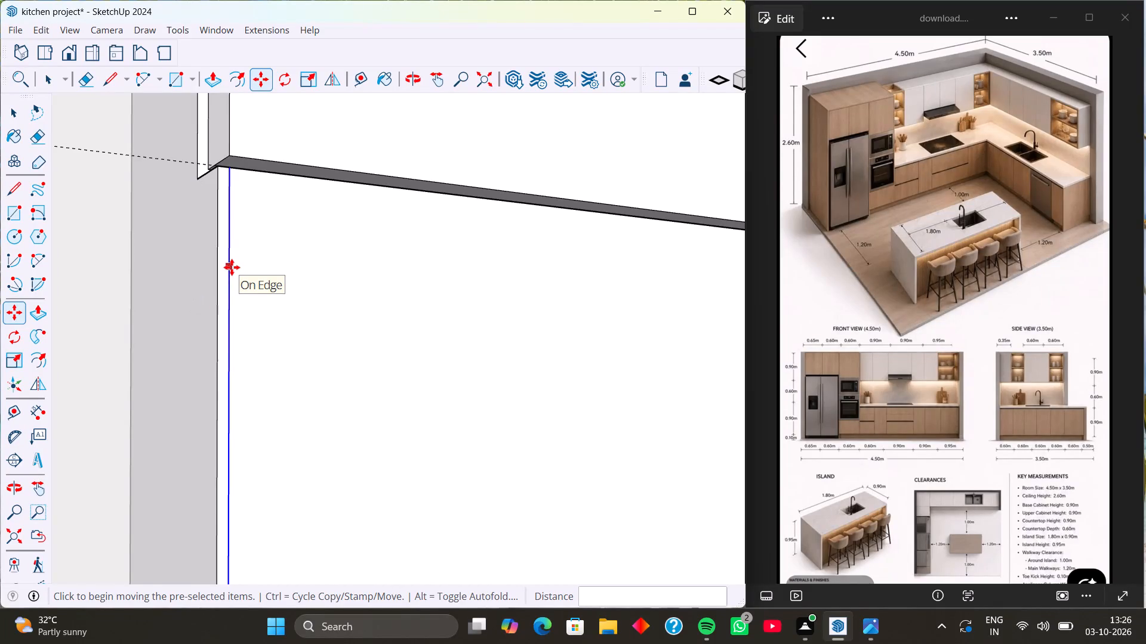
pyautogui.press('space')
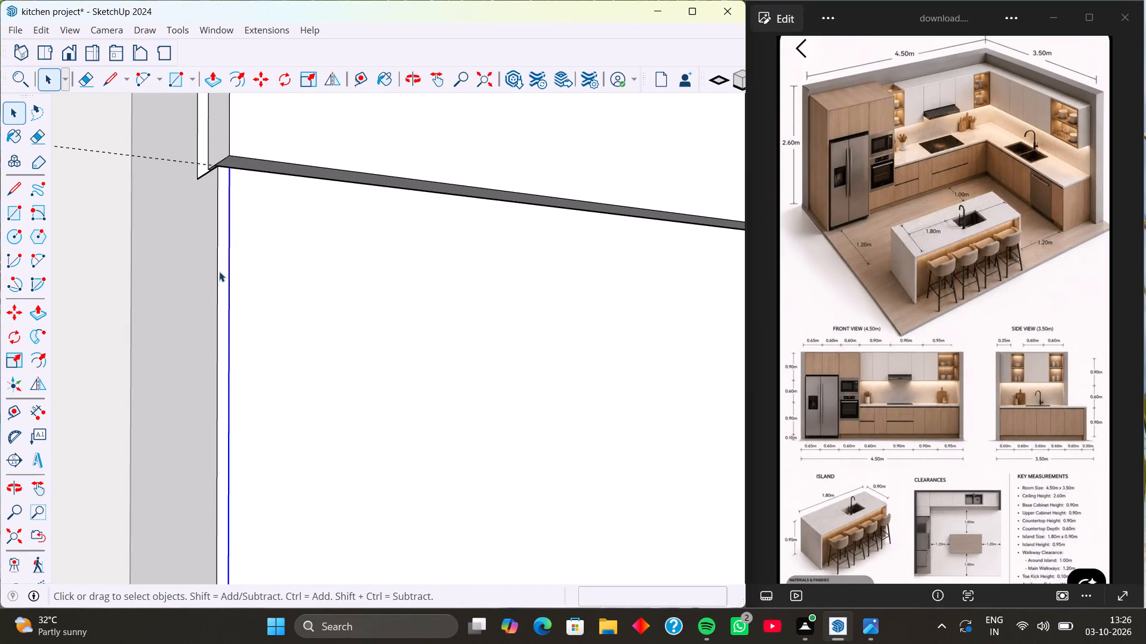
pyautogui.click(220, 268)
pyautogui.press('p')
pyautogui.click(220, 268)
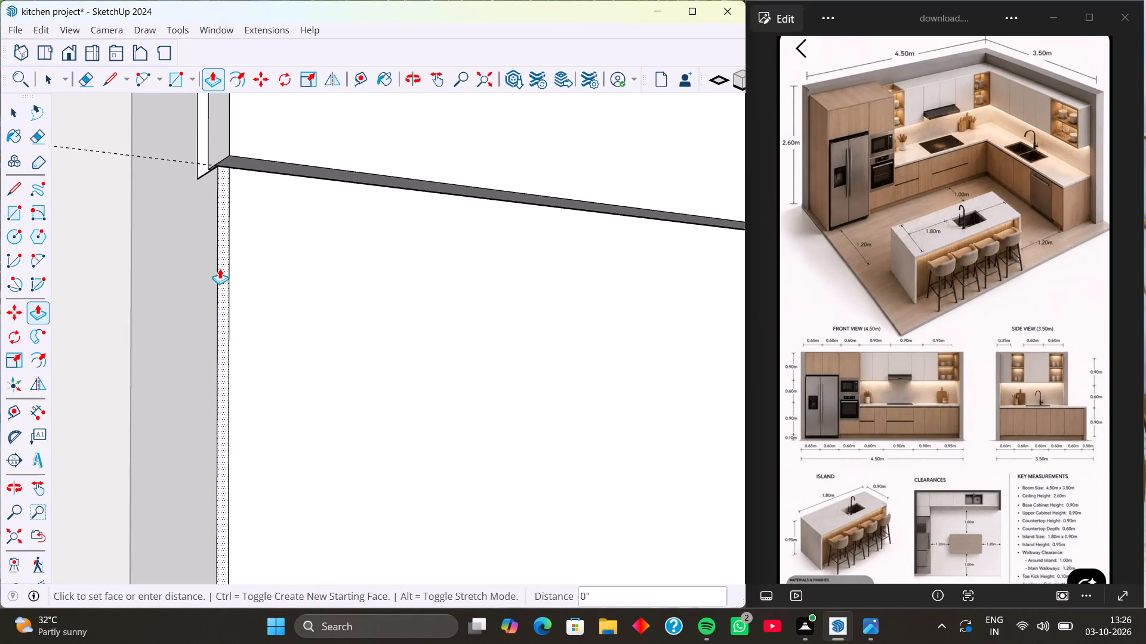
pyautogui.click(198, 175)
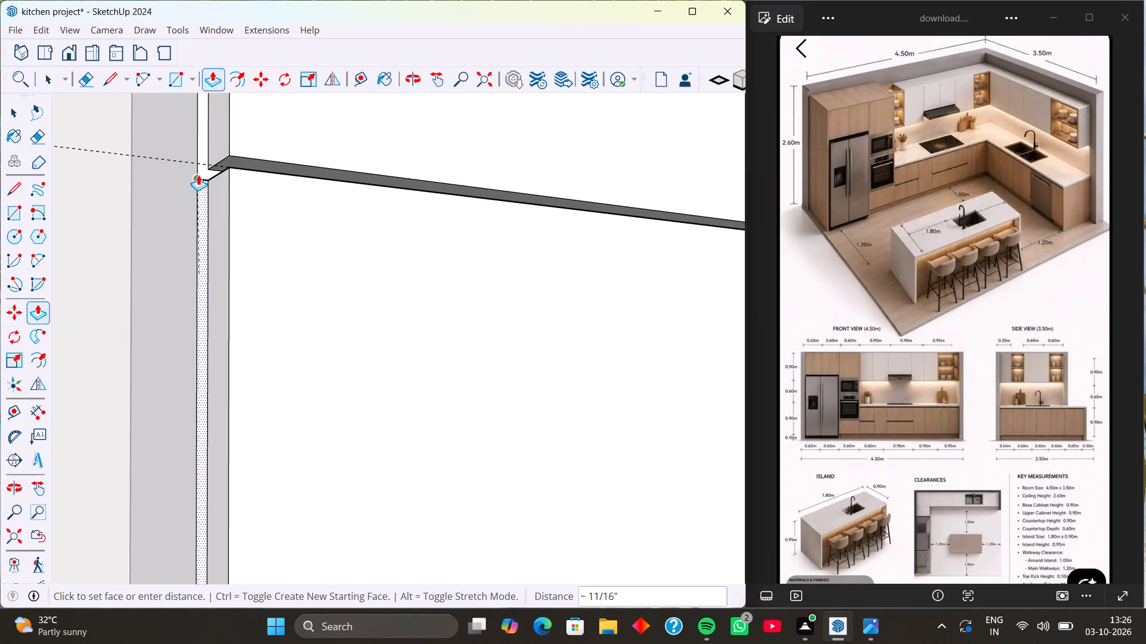
pyautogui.scroll(-4, 241, 222)
pyautogui.moveTo(249, 312); pyautogui.dragTo(403, 307, button='middle')
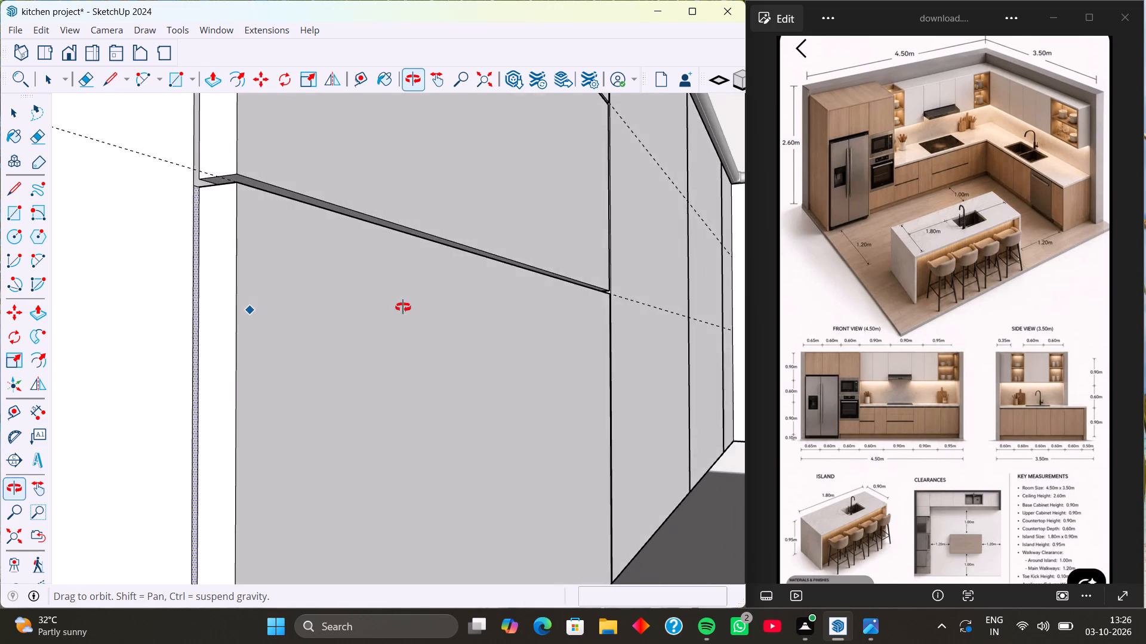
pyautogui.moveTo(403, 307); pyautogui.dragTo(284, 311, button='middle')
pyautogui.scroll(-10, 295, 299)
pyautogui.scroll(-5, 372, 292)
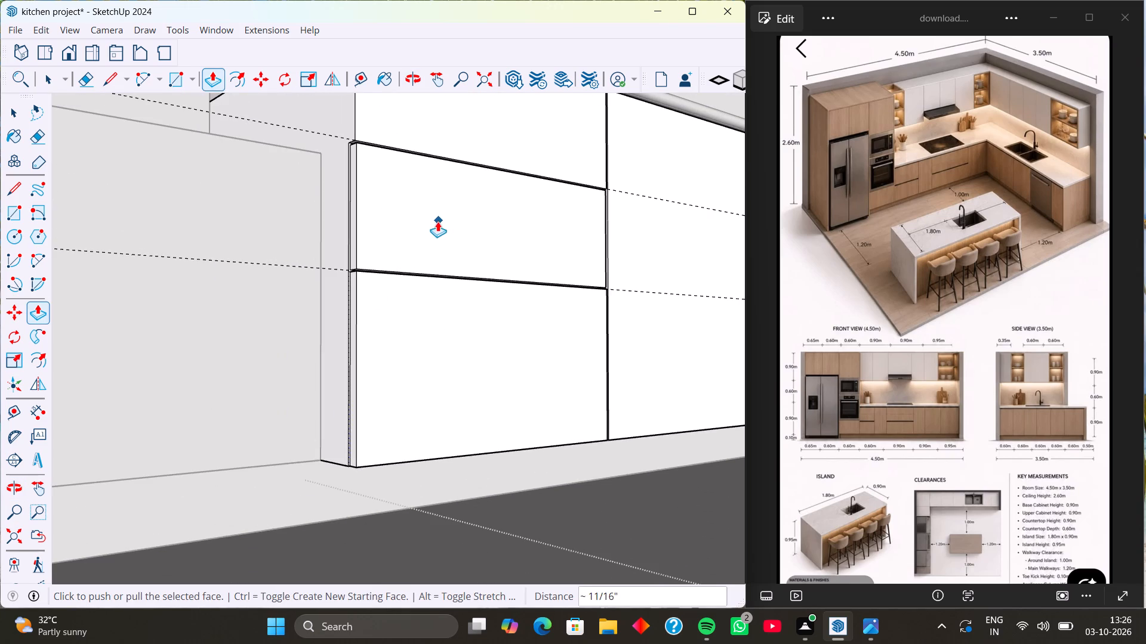
# Copy the outer vertical edge of the upper front, above the middle drawer, 3 mm inward along the red axis.
pyautogui.keyDown('shift'); pyautogui.moveTo(427, 222); pyautogui.dragTo(384, 357, button='middle'); pyautogui.keyUp('shift')
pyautogui.scroll(10, 314, 281)
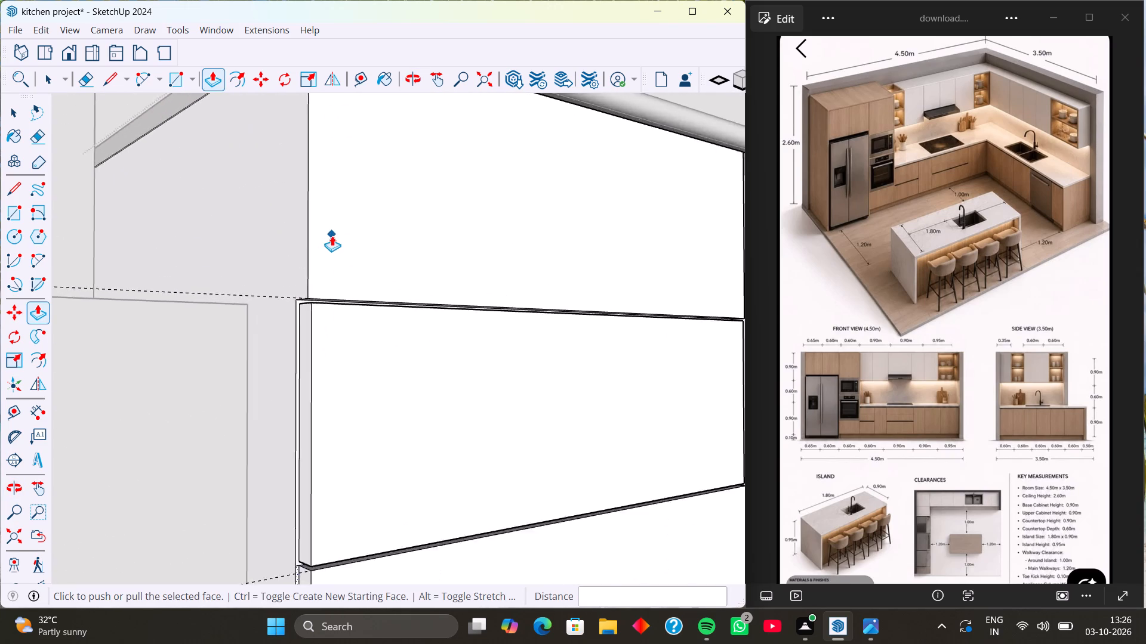
pyautogui.press('space')
pyautogui.click(297, 244)
pyautogui.click(301, 238)
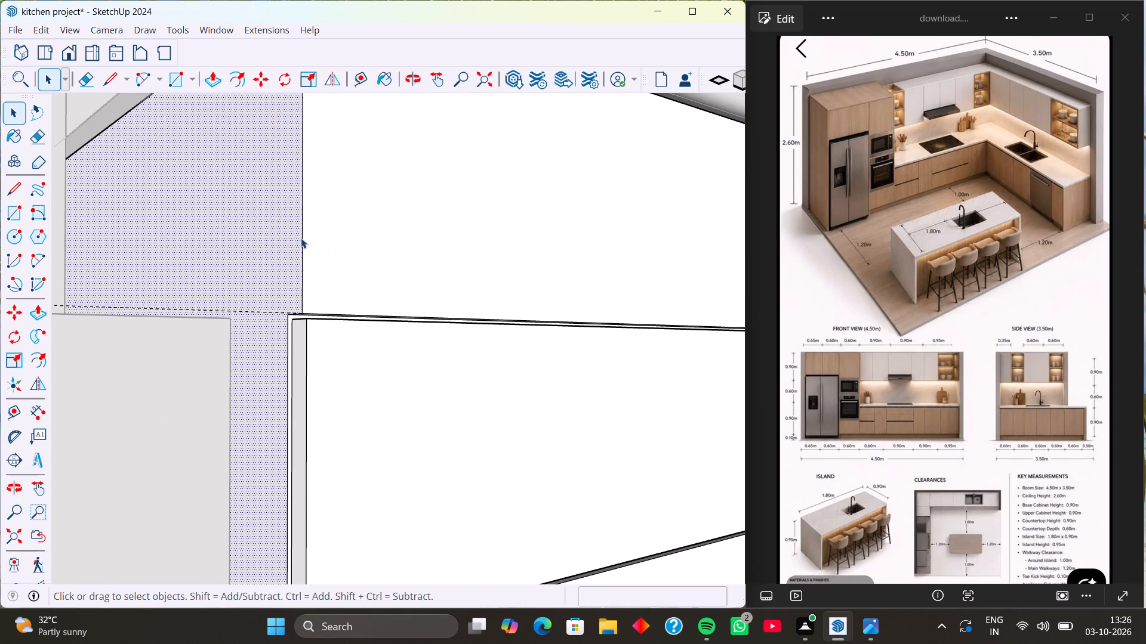
pyautogui.press('m')
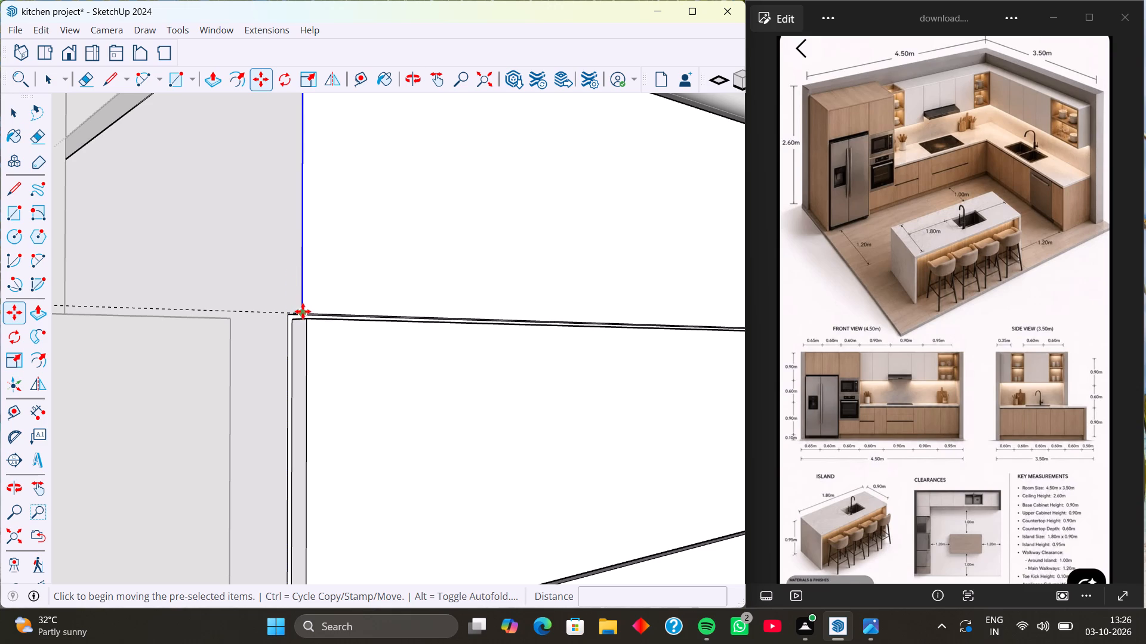
pyautogui.click(303, 311)
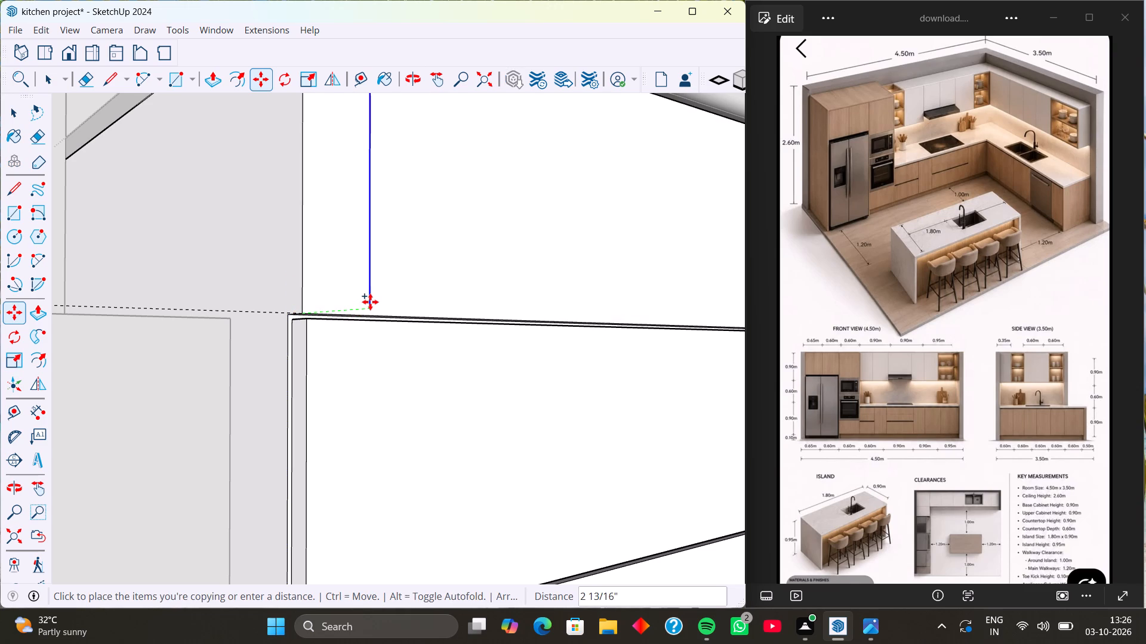
pyautogui.press('Right')
pyautogui.write('3m')
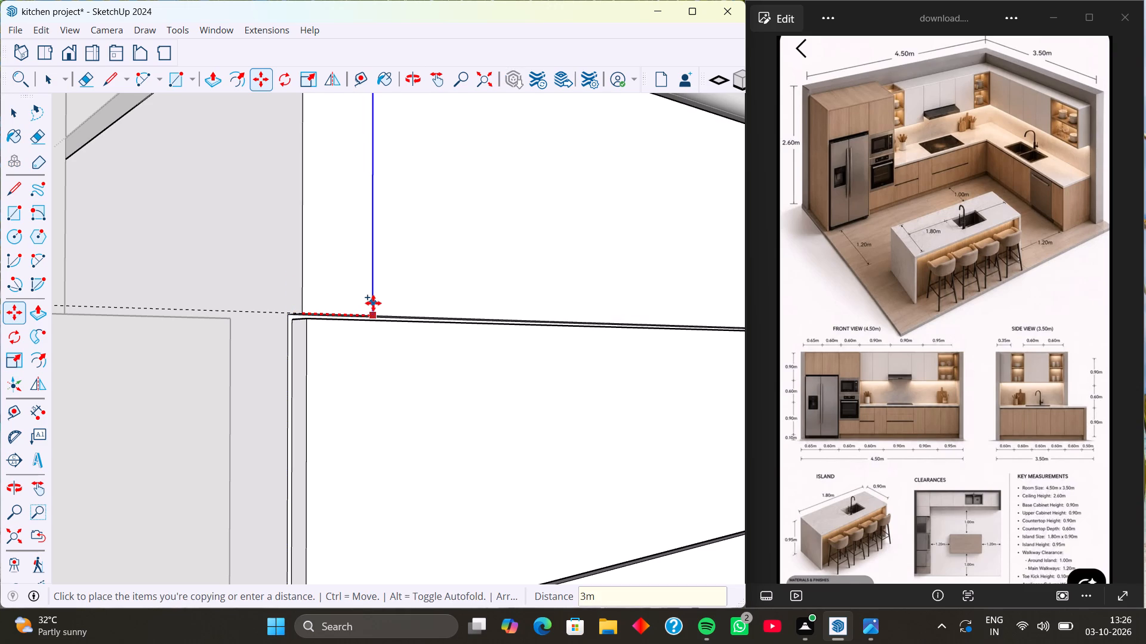
pyautogui.press('m')
pyautogui.press('Return')
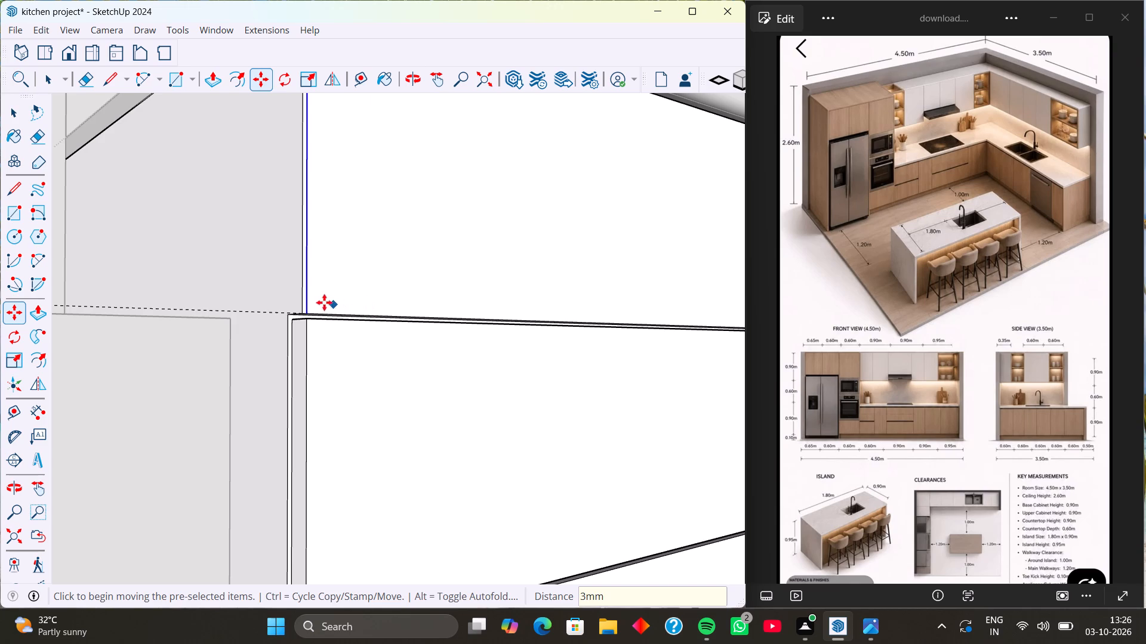
# Push the narrow strip beside the upper front inward to match the middle drawer gap's recess depth, about 11/16 inch.
pyautogui.scroll(5, 315, 298)
pyautogui.press('space')
pyautogui.scroll(5, 295, 270)
pyautogui.click(298, 267)
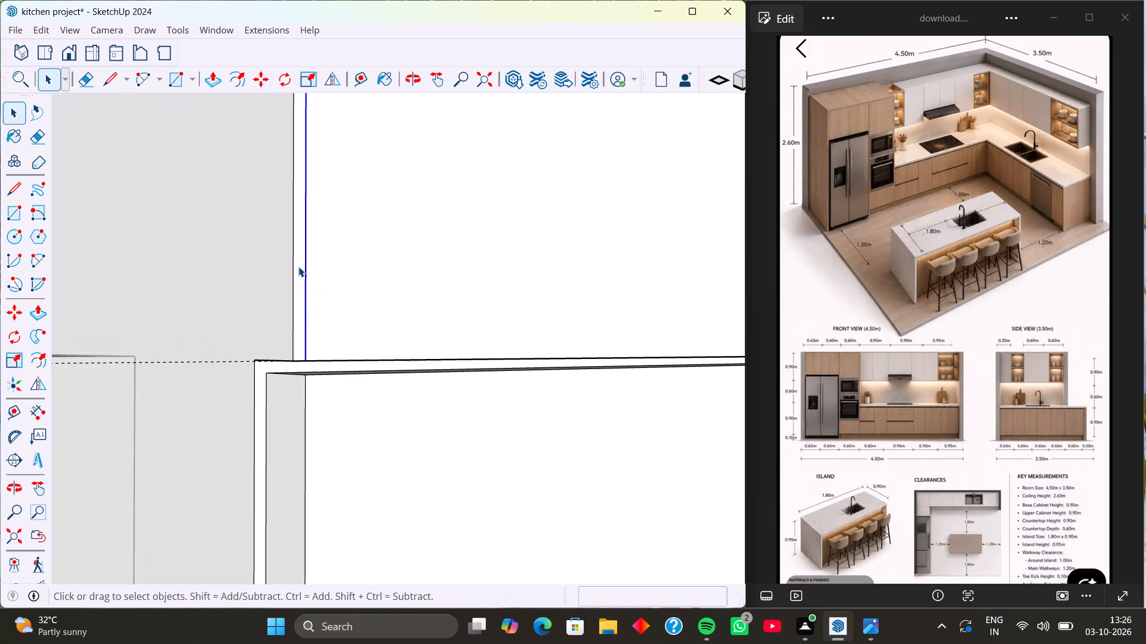
pyautogui.press('p')
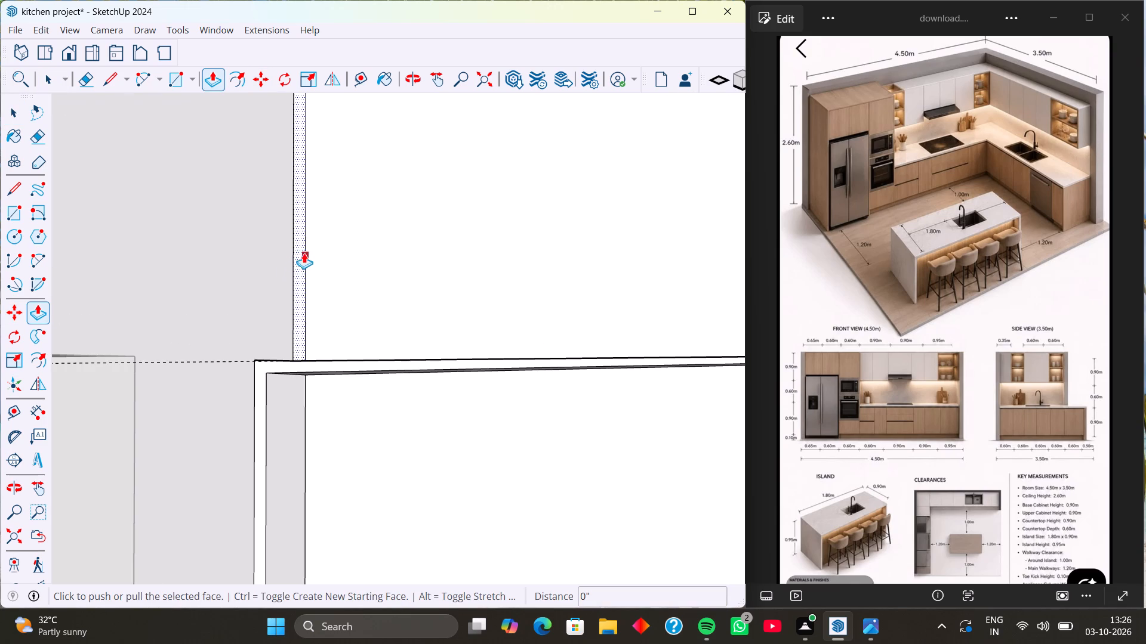
pyautogui.click(301, 275)
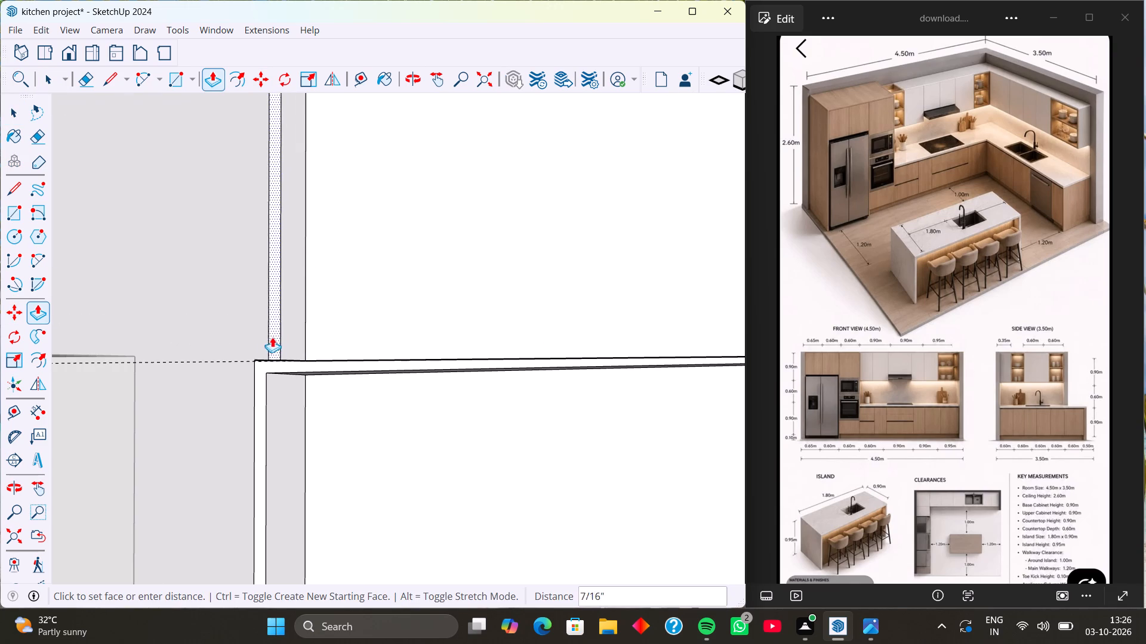
pyautogui.click(266, 367)
# Examine the recessed strips and drawer gaps at the outer end of the back-wall cabinet run from several angles.
pyautogui.scroll(-7, 359, 319)
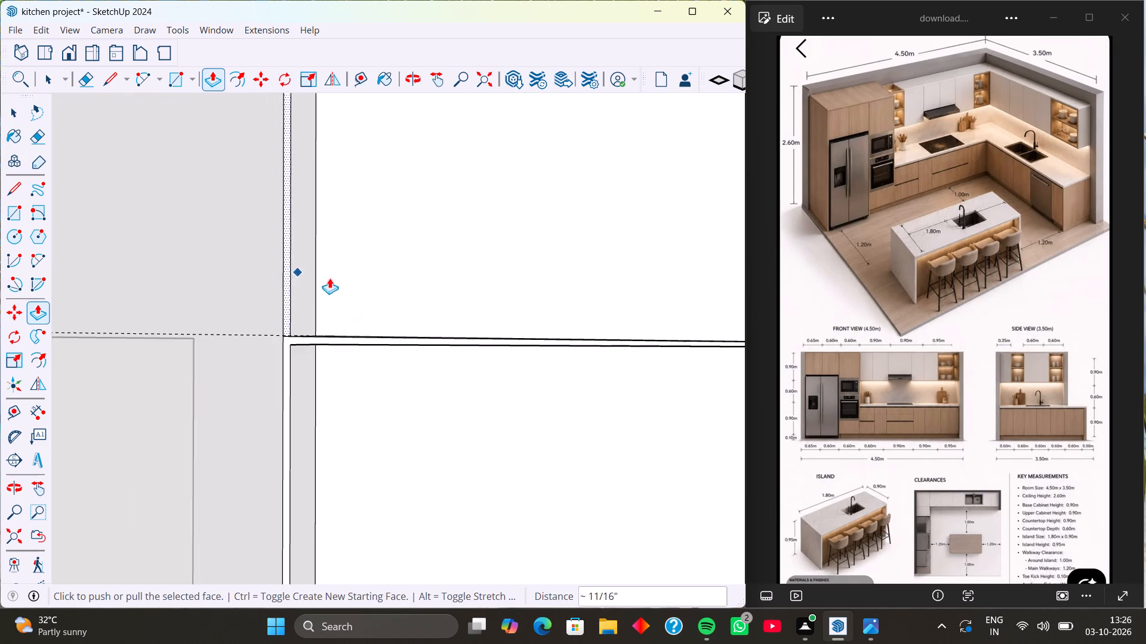
pyautogui.scroll(-3, 329, 278)
pyautogui.scroll(-10, 373, 255)
pyautogui.moveTo(384, 233); pyautogui.dragTo(401, 282, button='middle')
pyautogui.scroll(3, 380, 191)
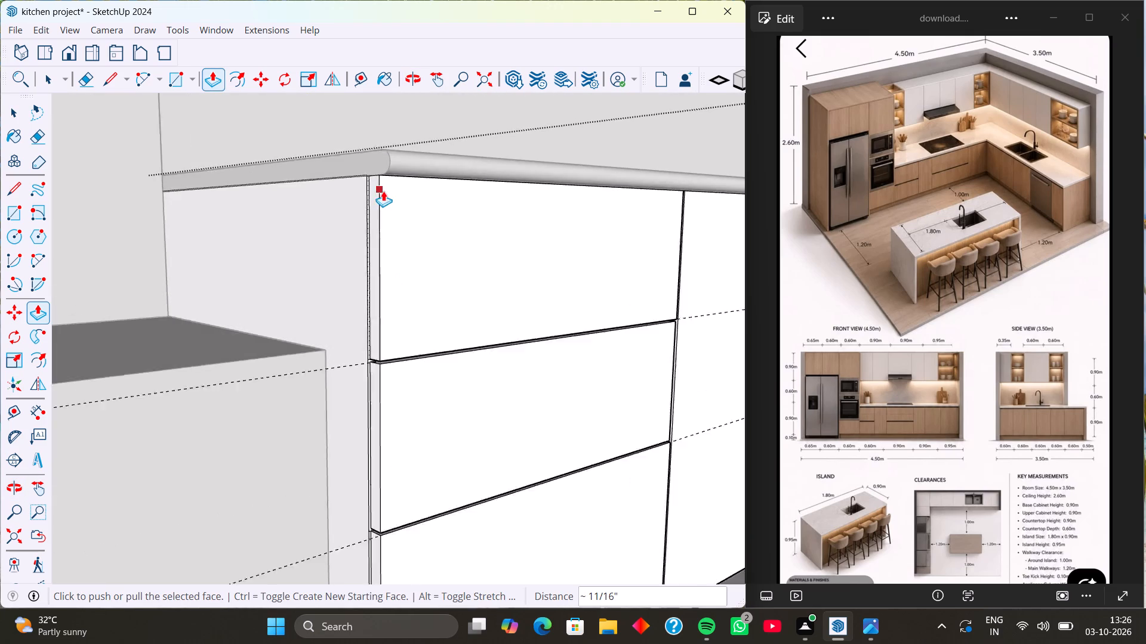
pyautogui.scroll(10, 383, 191)
pyautogui.scroll(-12, 398, 197)
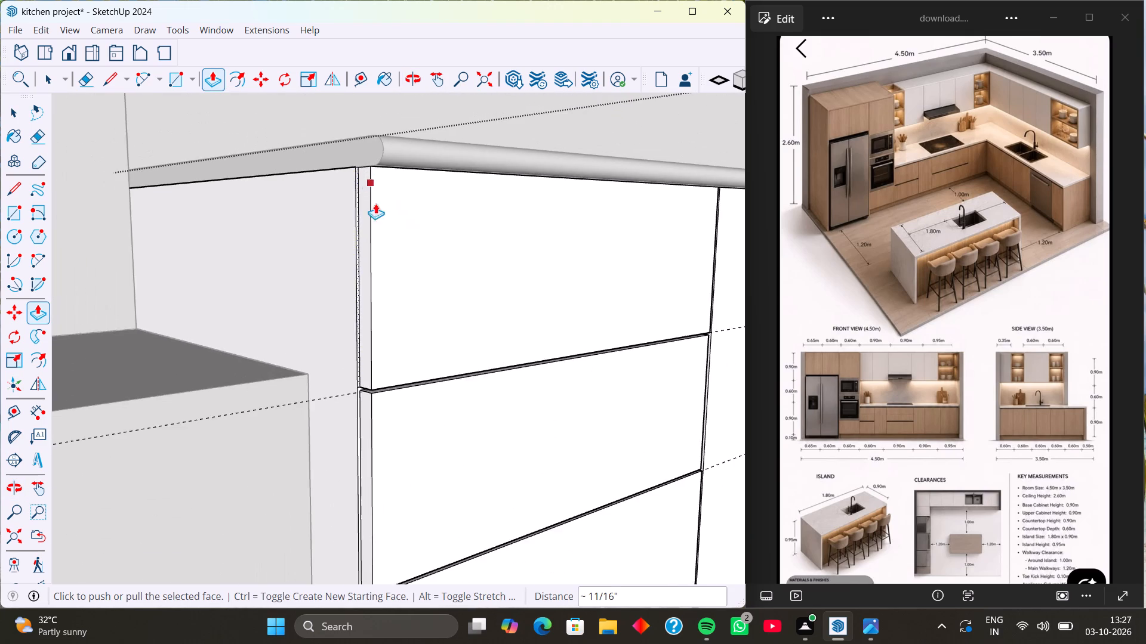
pyautogui.scroll(-7, 375, 203)
pyautogui.moveTo(364, 391); pyautogui.dragTo(510, 306, button='middle')
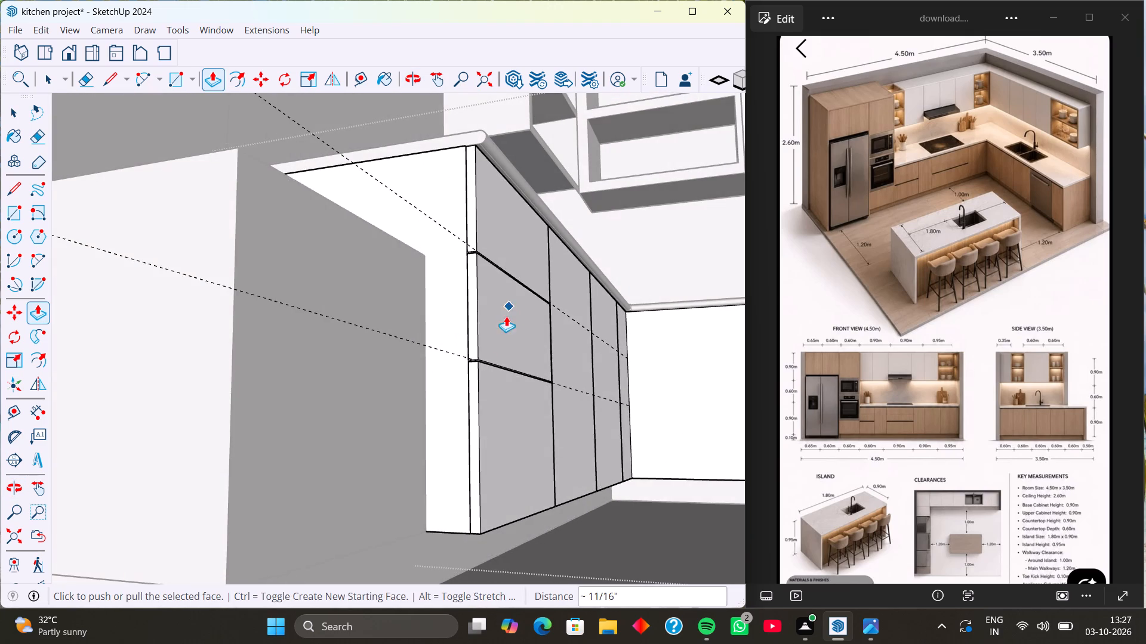
pyautogui.scroll(6, 439, 380)
pyautogui.scroll(-4, 564, 315)
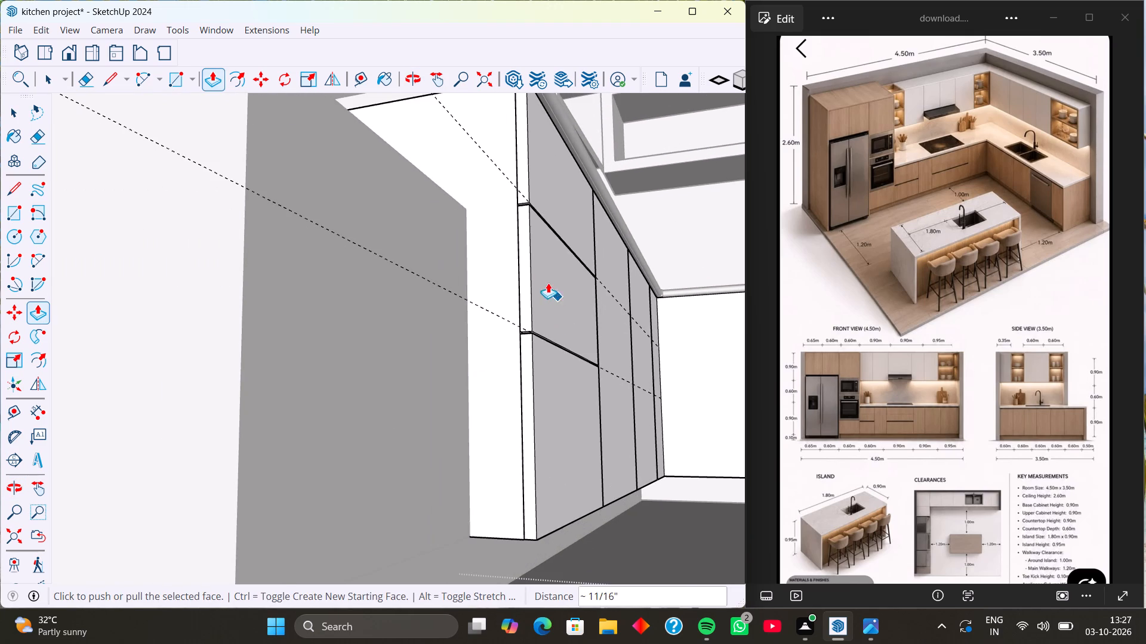
pyautogui.scroll(-3, 547, 283)
pyautogui.moveTo(523, 273); pyautogui.dragTo(335, 281, button='middle')
pyautogui.scroll(-4, 150, 219)
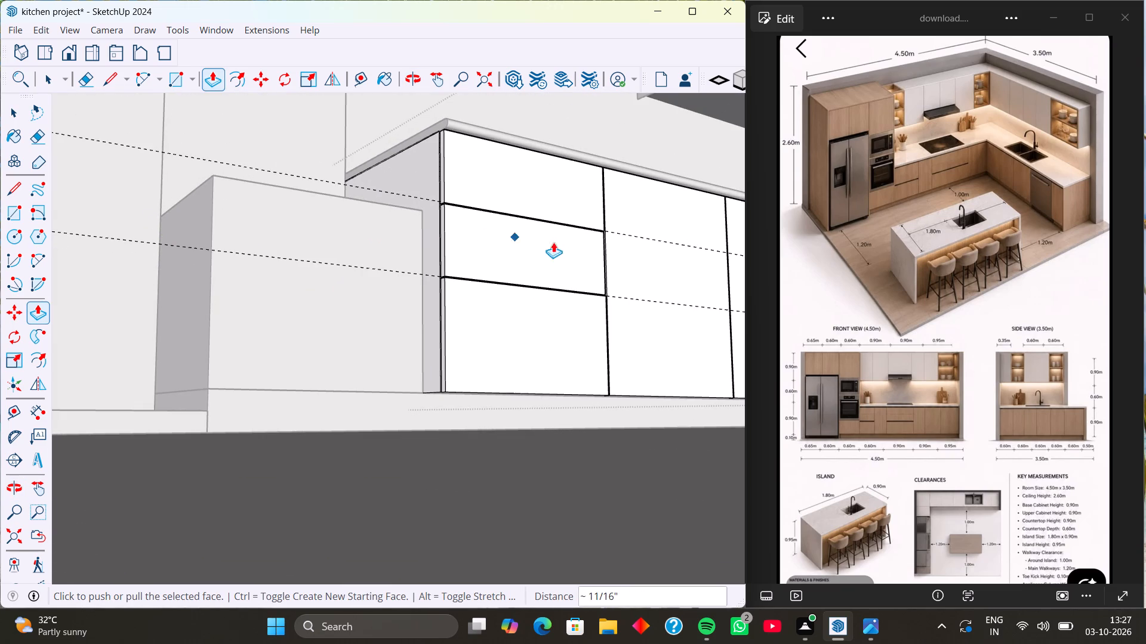
pyautogui.moveTo(431, 230); pyautogui.dragTo(265, 332, button='middle')
# Push the upper front's side face at the inner vertical gap in about 1/8 inch, in line with the middle drawer's corner.
pyautogui.scroll(6, 630, 243)
pyautogui.scroll(6, 574, 196)
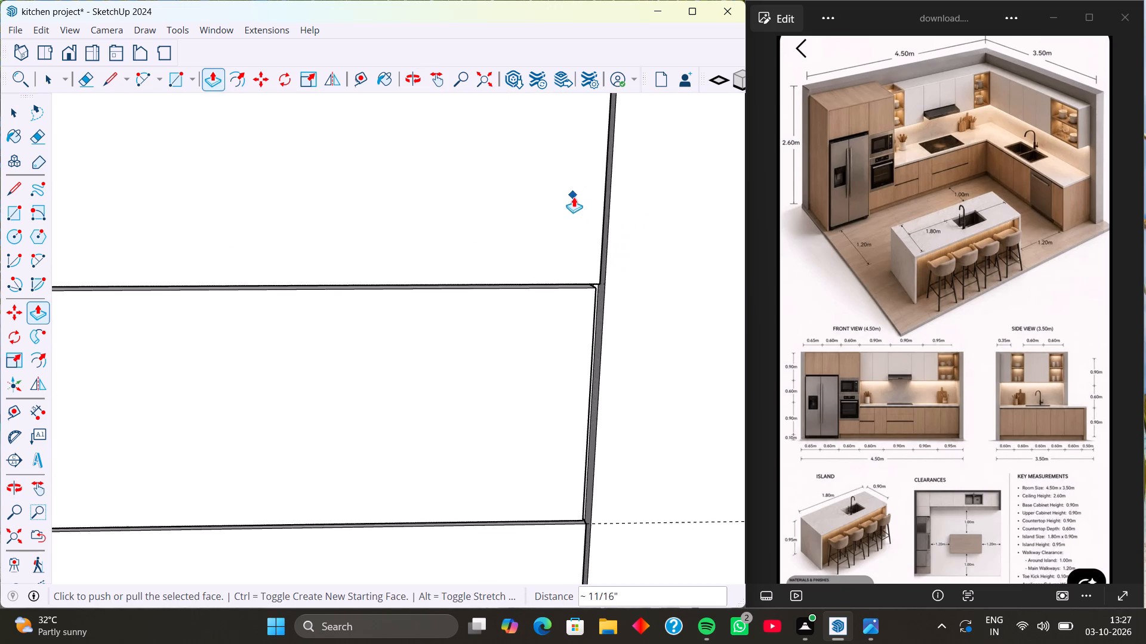
pyautogui.moveTo(589, 199); pyautogui.dragTo(745, 138, button='middle')
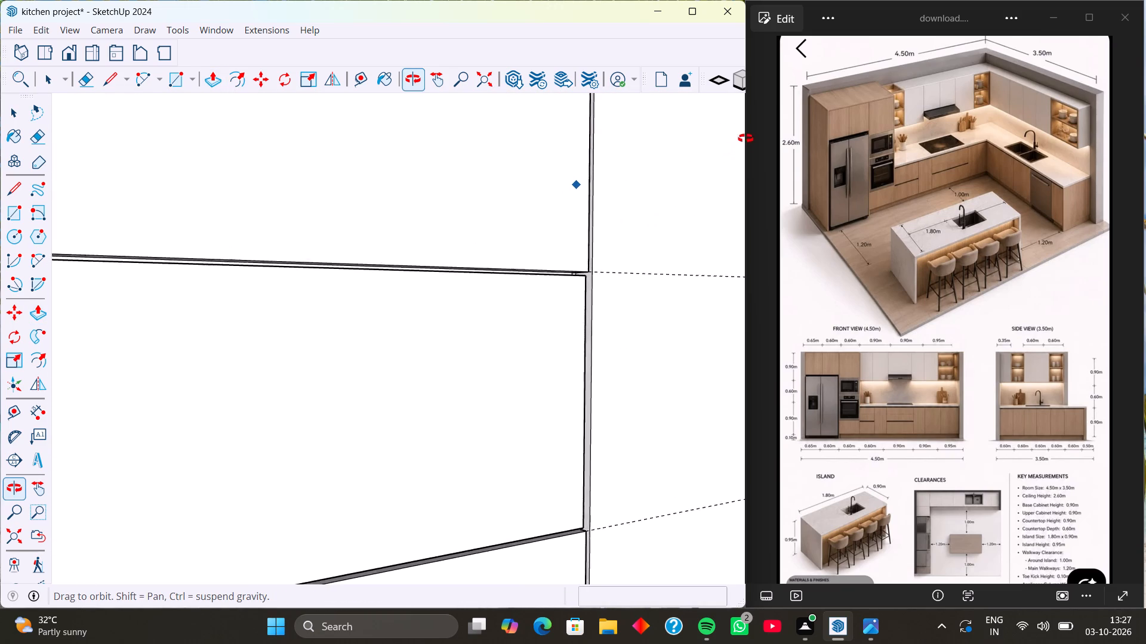
pyautogui.moveTo(745, 138); pyautogui.dragTo(496, 148, button='middle')
pyautogui.scroll(1, 489, 152)
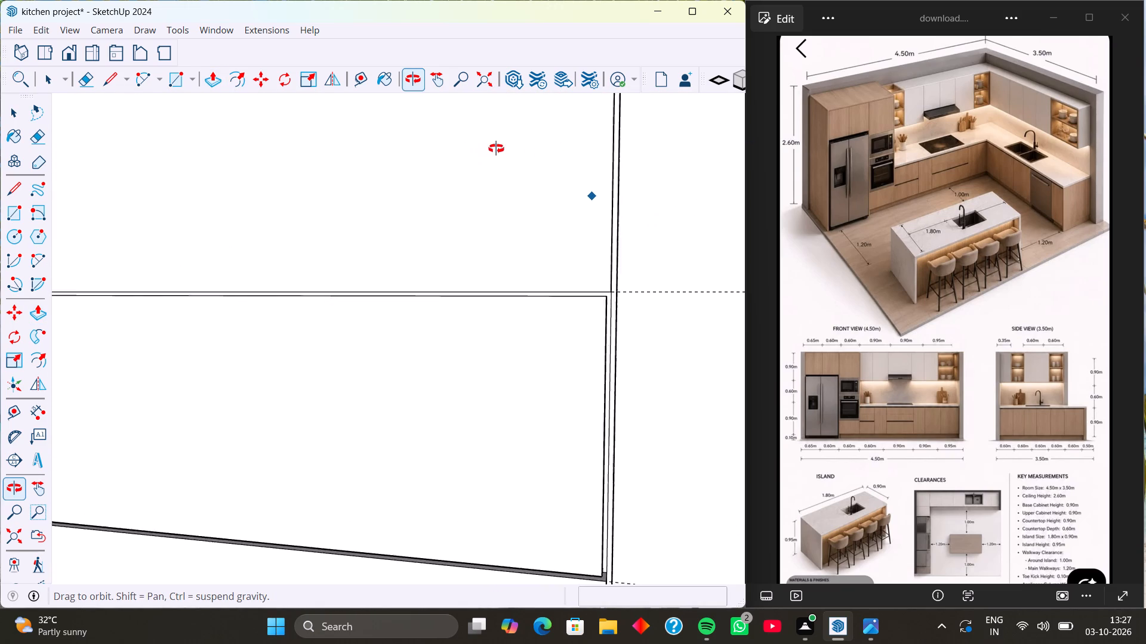
pyautogui.moveTo(496, 148); pyautogui.dragTo(522, 147, button='middle')
pyautogui.scroll(11, 619, 212)
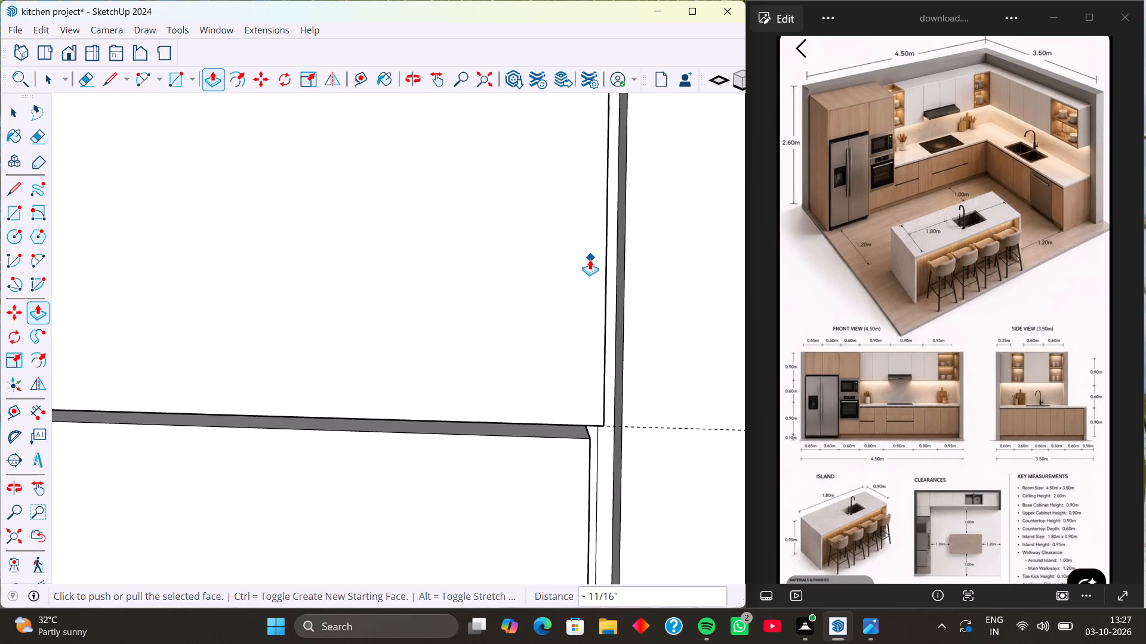
pyautogui.scroll(5, 624, 267)
pyautogui.scroll(3, 612, 328)
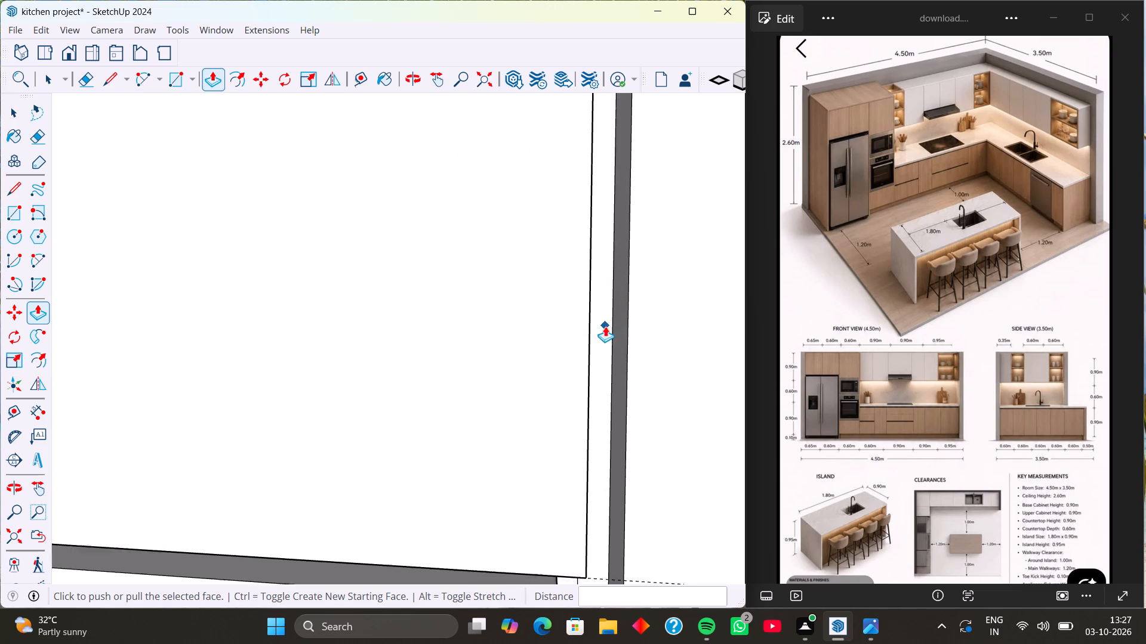
pyautogui.scroll(3, 605, 326)
pyautogui.moveTo(567, 335); pyautogui.dragTo(526, 322, button='middle')
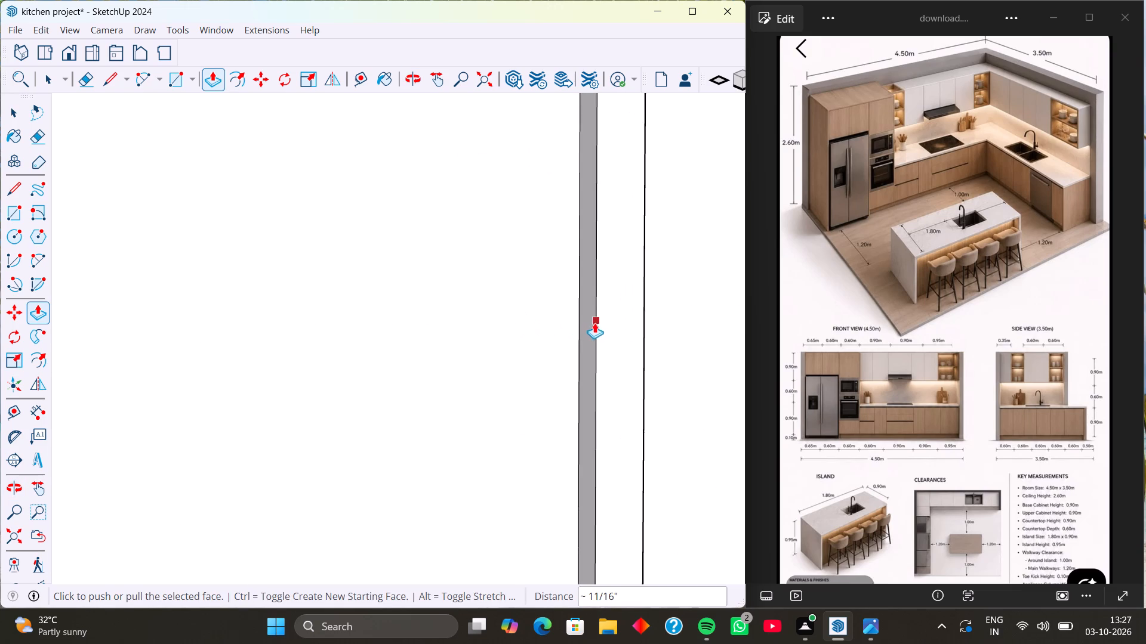
pyautogui.click(593, 324)
pyautogui.press('space')
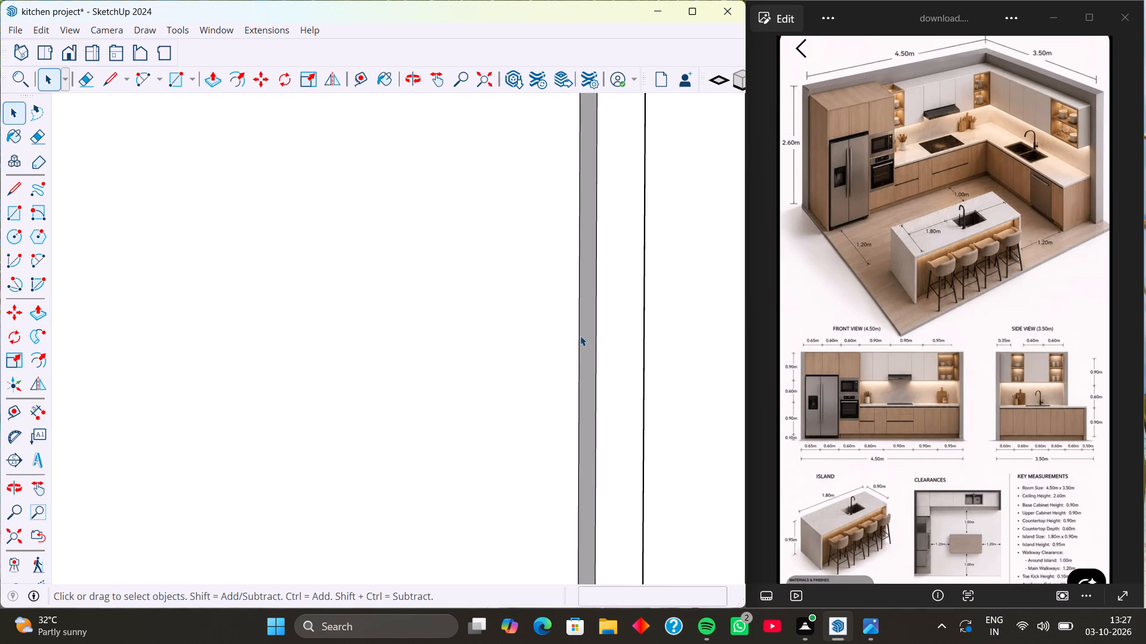
pyautogui.click(586, 337)
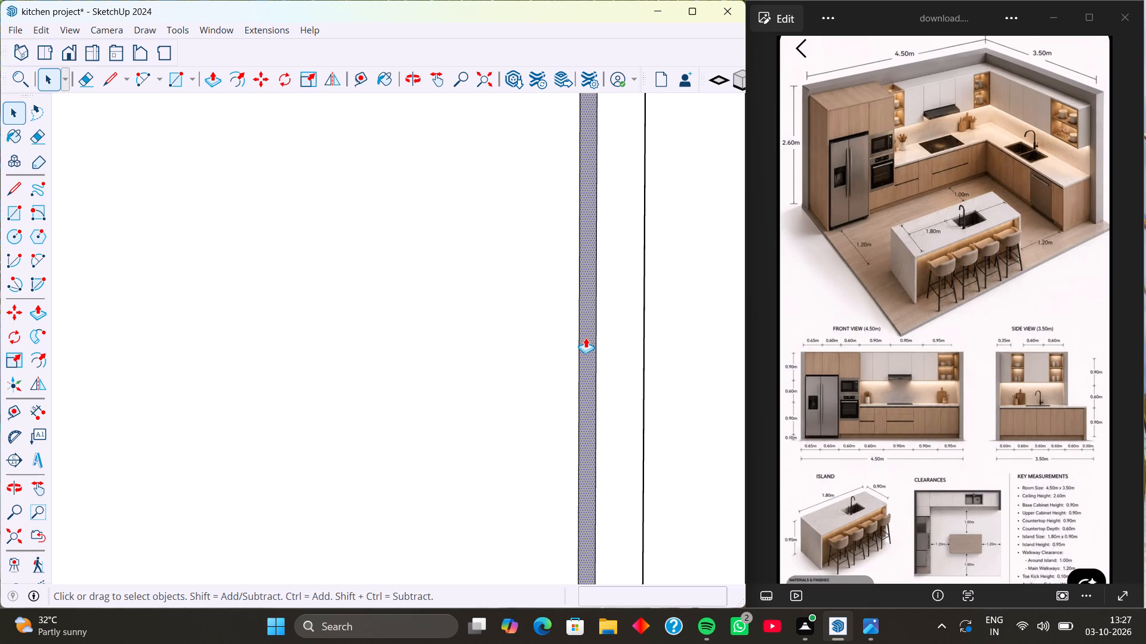
pyautogui.press('p')
pyautogui.click(586, 338)
pyautogui.scroll(-5, 575, 333)
pyautogui.scroll(-4, 609, 227)
pyautogui.scroll(-3, 602, 288)
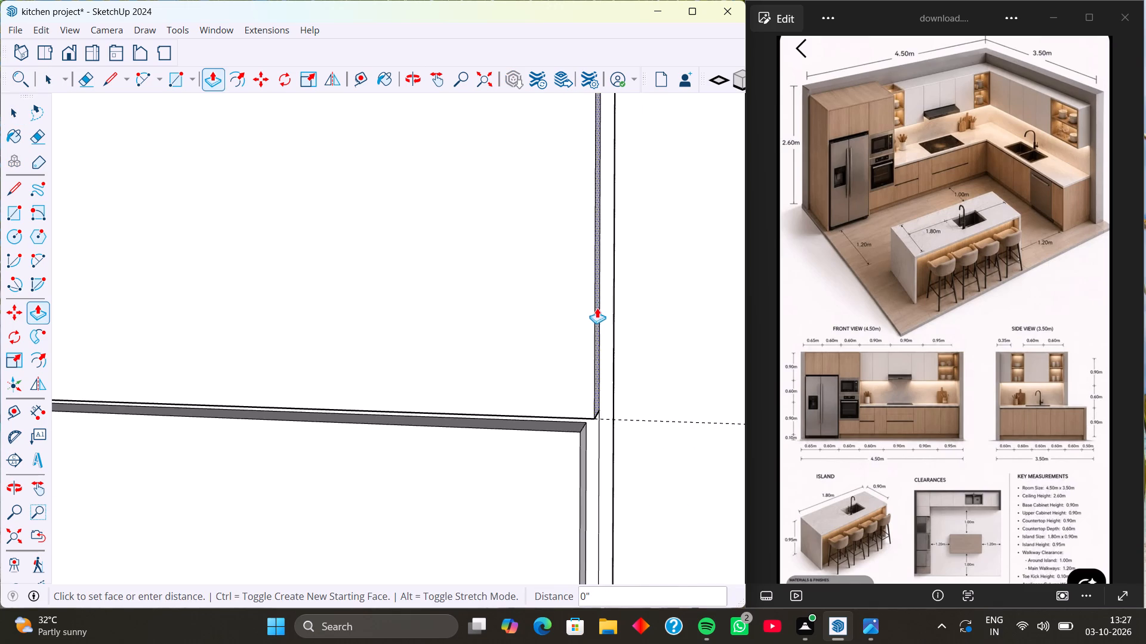
pyautogui.click(583, 429)
# Push the lower front's side face at the inner vertical gap in about 1/8 inch, in line with the middle drawer's edge.
pyautogui.scroll(-4, 629, 353)
pyautogui.scroll(-18, 617, 284)
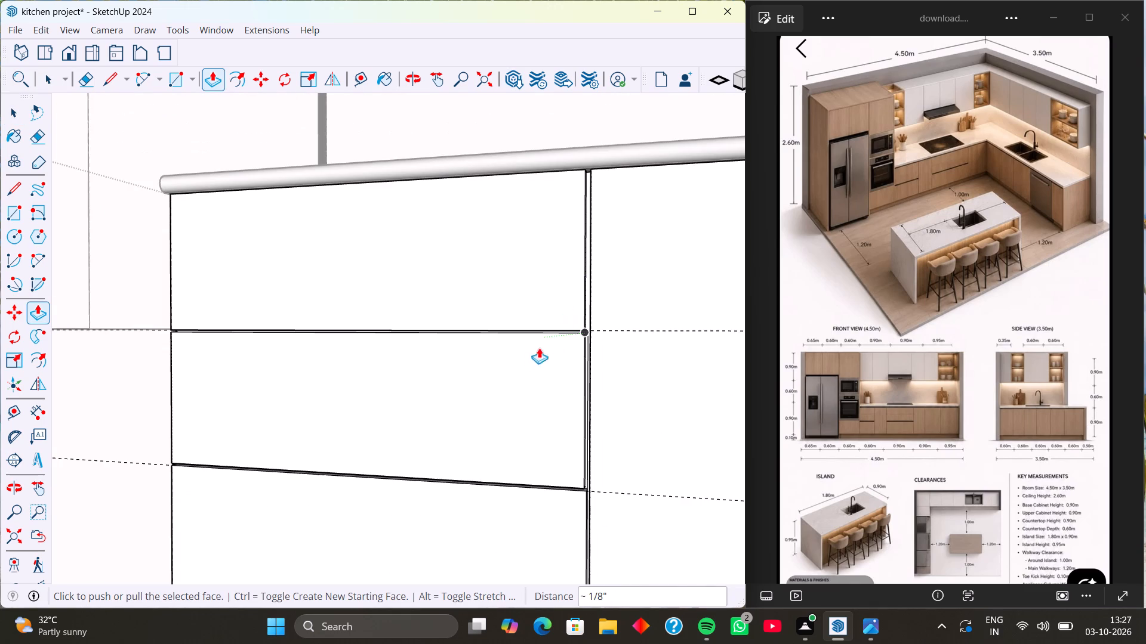
pyautogui.moveTo(573, 244); pyautogui.dragTo(577, 215, button='middle')
pyautogui.scroll(16, 645, 461)
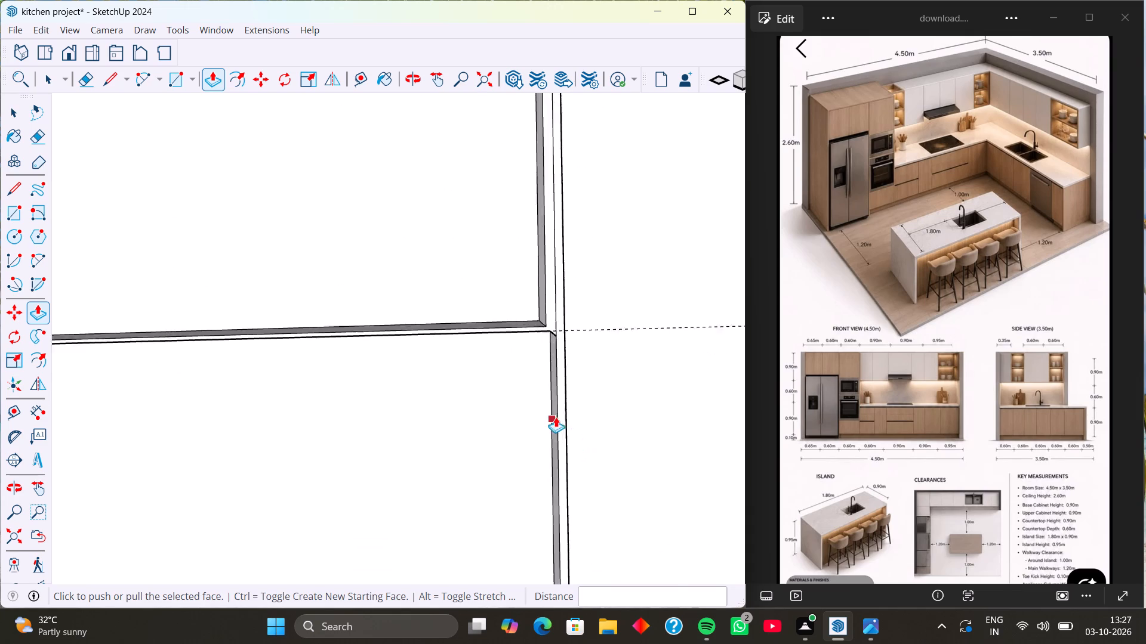
pyautogui.scroll(8, 556, 417)
pyautogui.press('space')
pyautogui.click(541, 385)
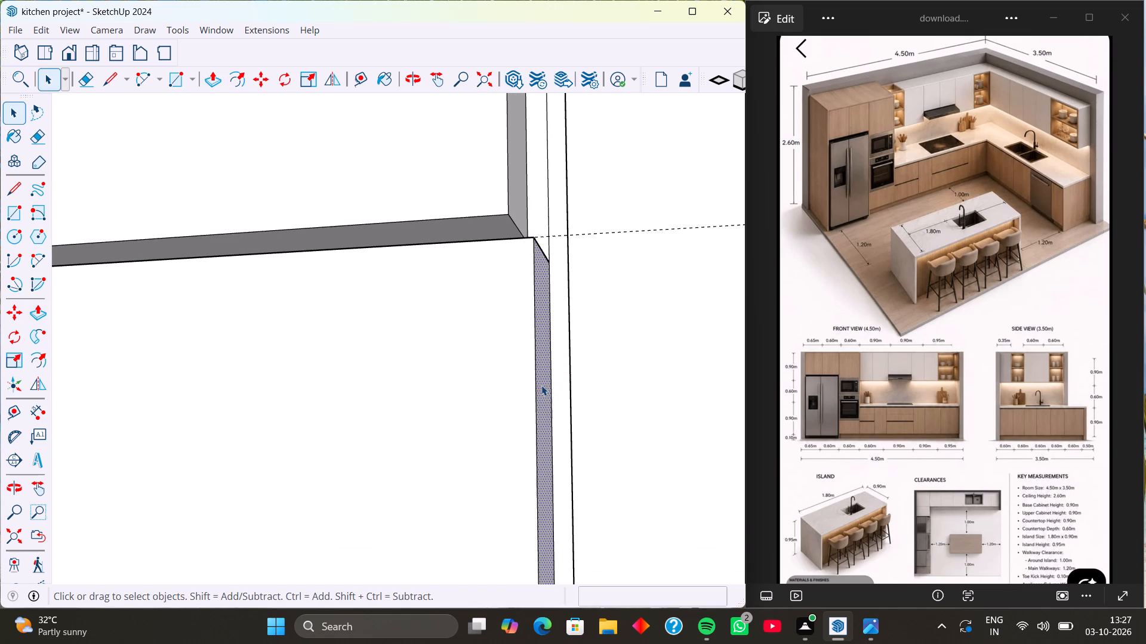
pyautogui.press('p')
pyautogui.click(541, 385)
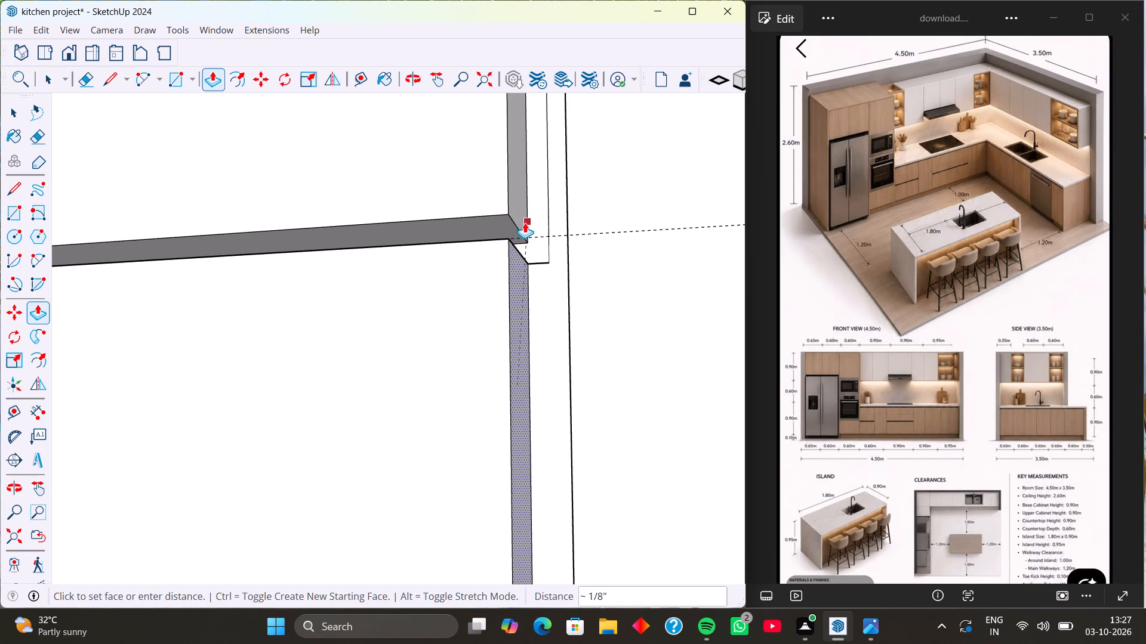
pyautogui.click(505, 213)
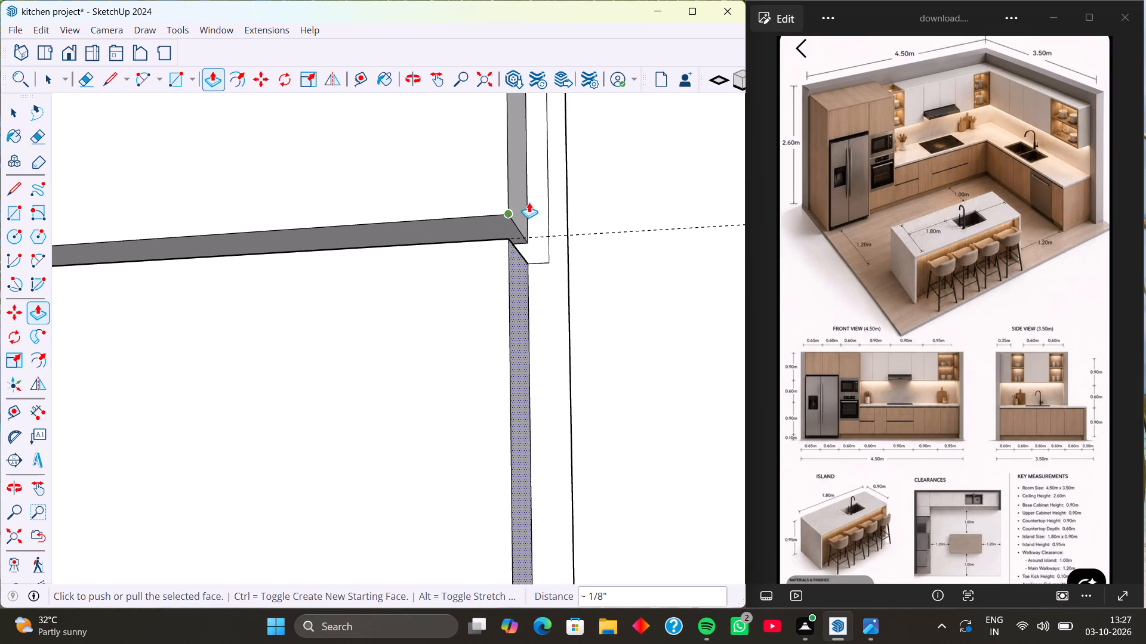
pyautogui.scroll(-5, 564, 196)
pyautogui.press('space')
# Close the back-wall cabinet group, returning to the whole kitchen model.
pyautogui.scroll(-20, 512, 235)
pyautogui.scroll(-6, 512, 235)
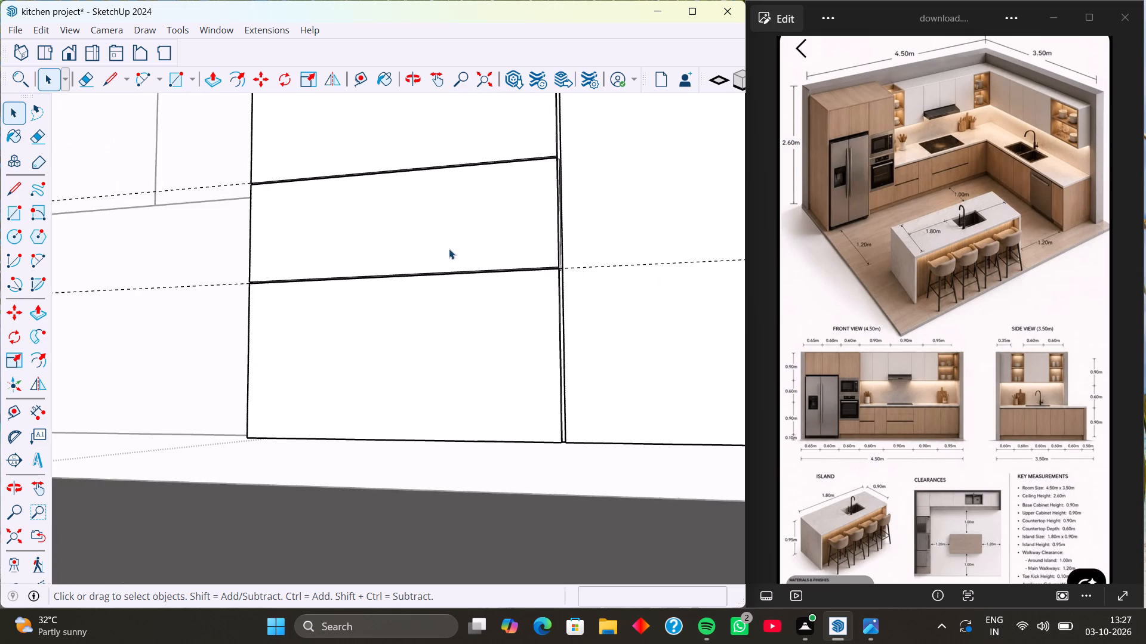
pyautogui.scroll(-2, 449, 249)
pyautogui.scroll(-2, 400, 256)
pyautogui.scroll(-10, 464, 307)
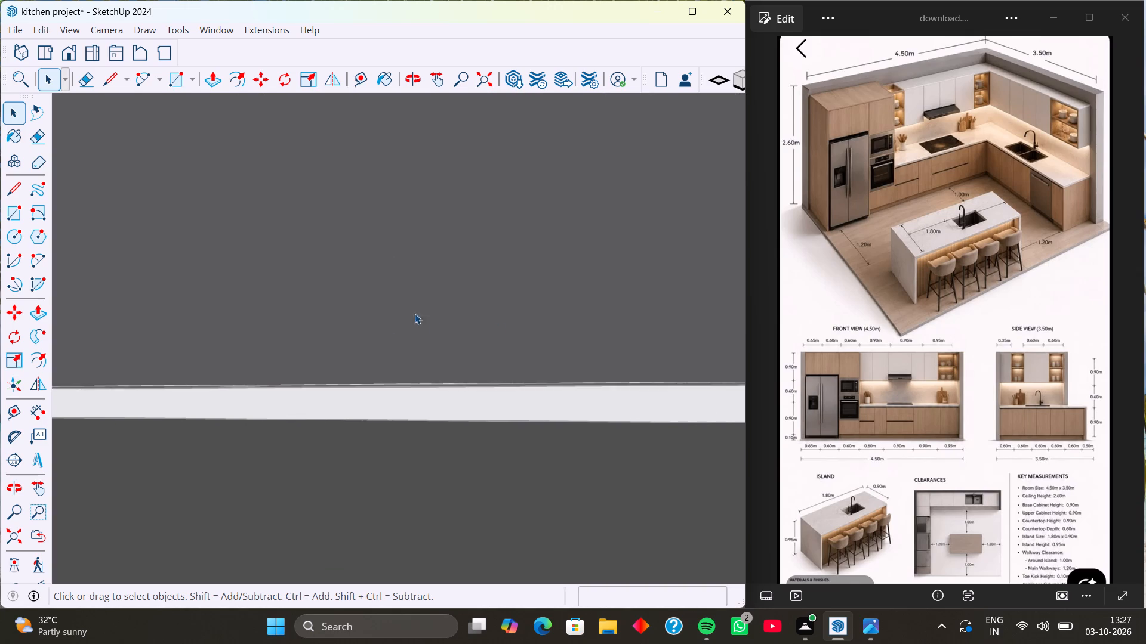
pyautogui.scroll(-20, 415, 314)
pyautogui.scroll(-13, 415, 314)
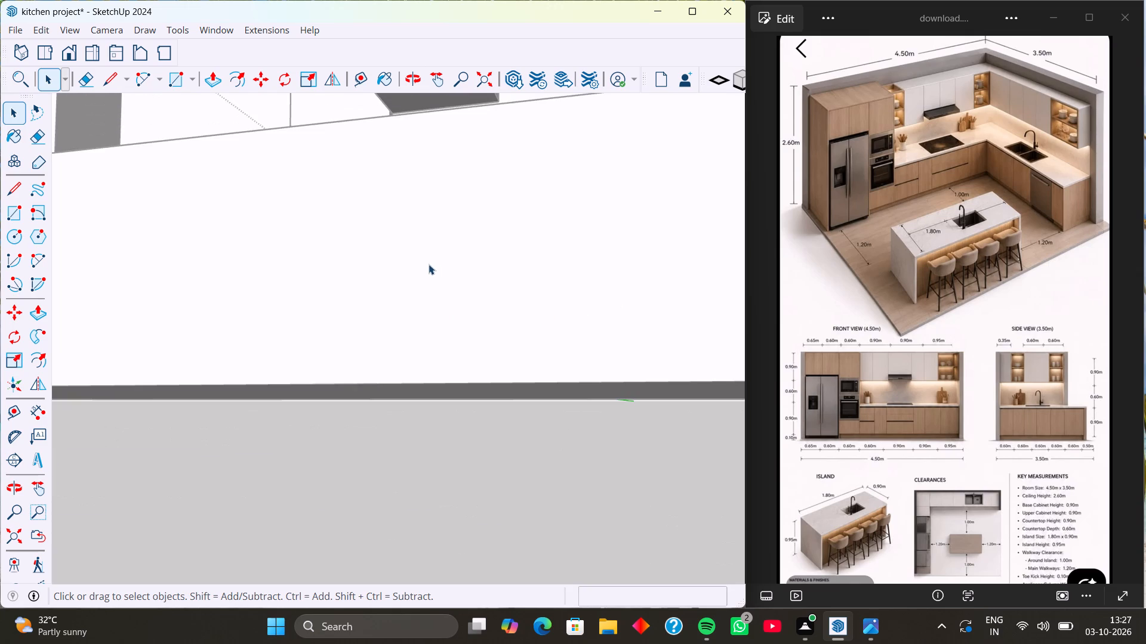
pyautogui.scroll(-17, 424, 261)
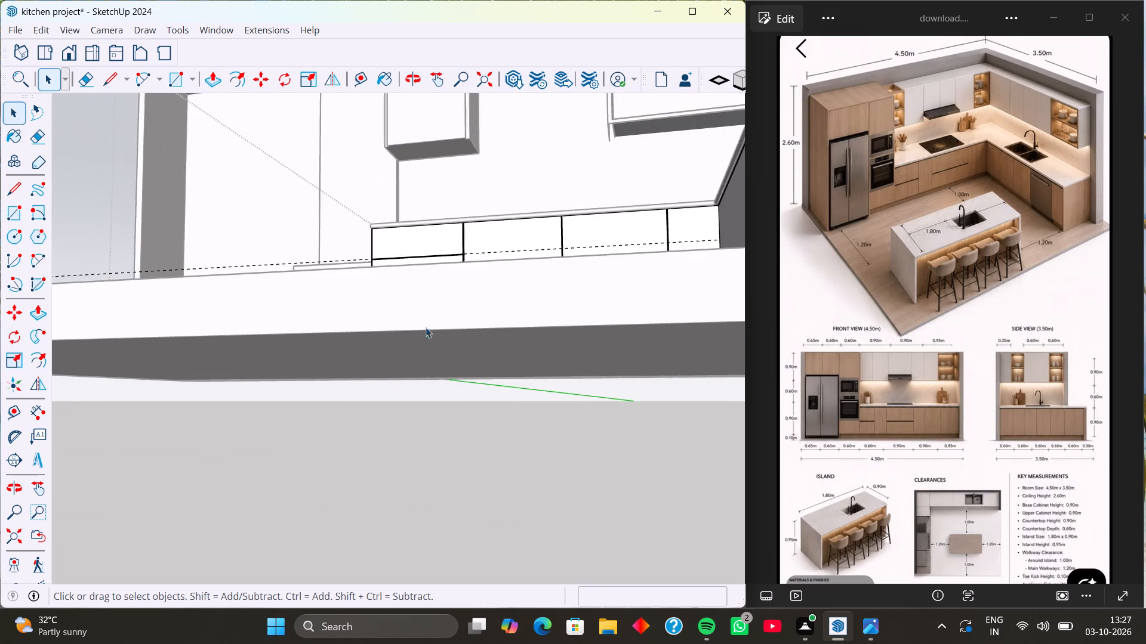
pyautogui.scroll(-11, 426, 327)
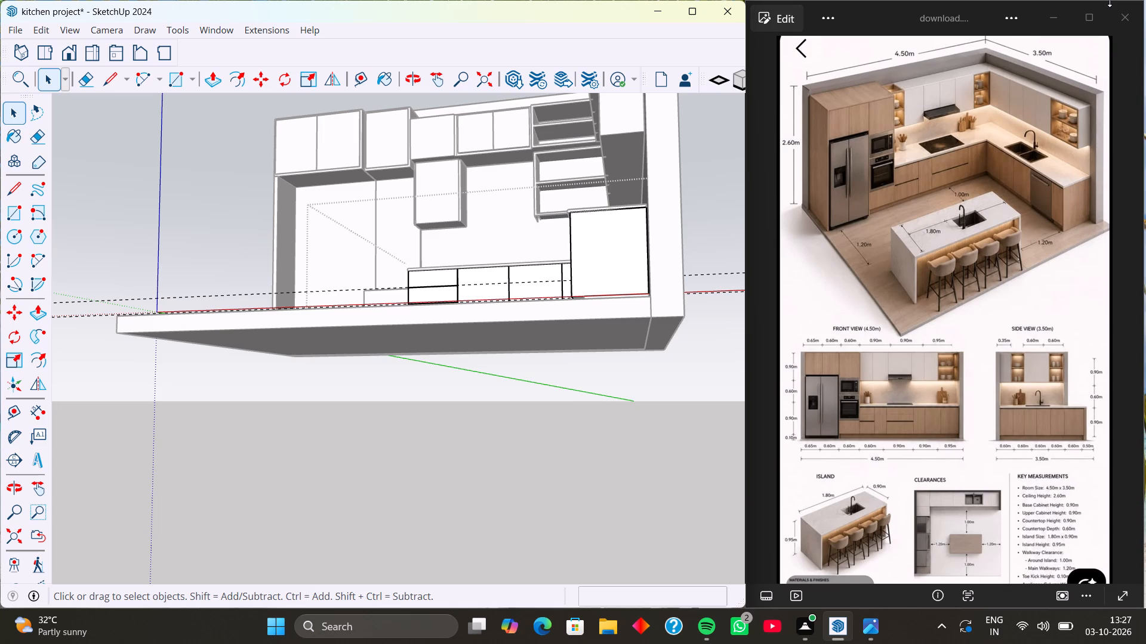
pyautogui.scroll(-1, 969, 1)
pyautogui.moveTo(485, 233); pyautogui.dragTo(520, 278, button='right')
pyautogui.moveTo(485, 233); pyautogui.dragTo(520, 278, button='middle')
pyautogui.moveTo(520, 278); pyautogui.dragTo(624, 386, button='right')
pyautogui.moveTo(520, 278); pyautogui.dragTo(625, 386, button='middle')
pyautogui.click(431, 392)
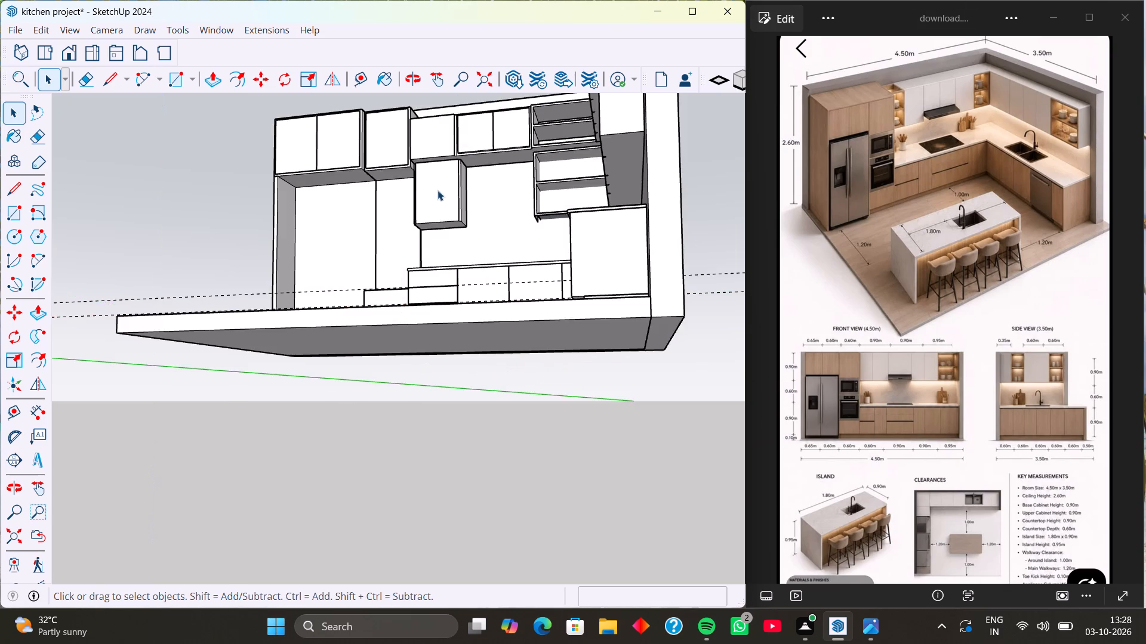
# Examine the vertical gap between the drawer unit and the neighbouring front below the countertop.
pyautogui.scroll(5, 439, 199)
pyautogui.scroll(5, 442, 251)
pyautogui.scroll(14, 467, 382)
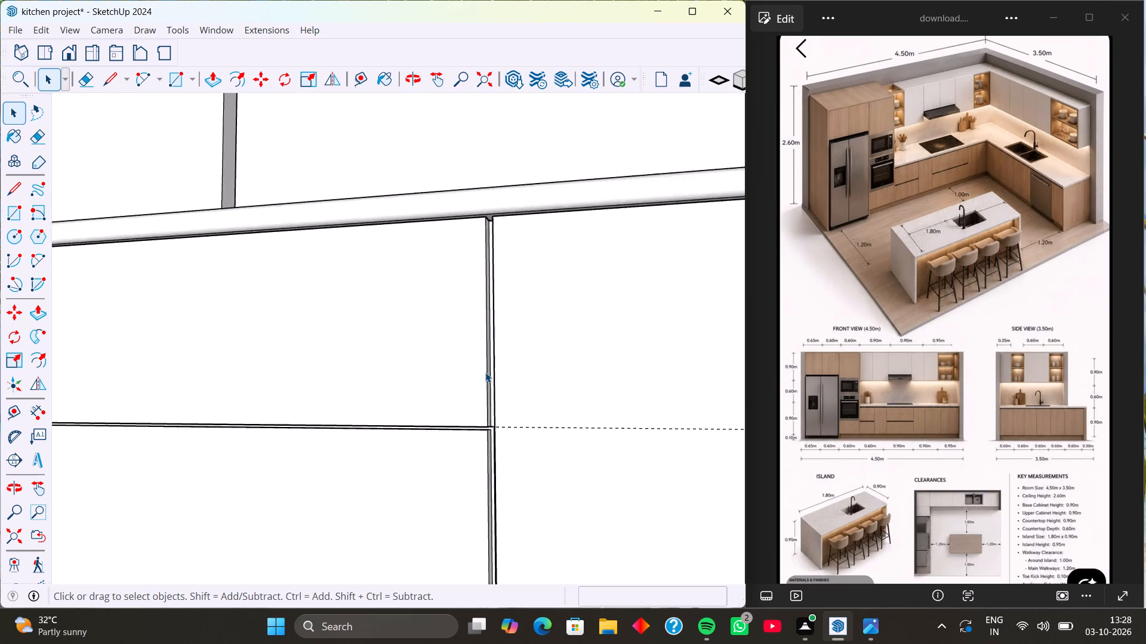
pyautogui.scroll(3, 485, 372)
pyautogui.moveTo(506, 343); pyautogui.dragTo(626, 322, button='middle')
pyautogui.scroll(1, 626, 314)
pyautogui.scroll(-4, 500, 278)
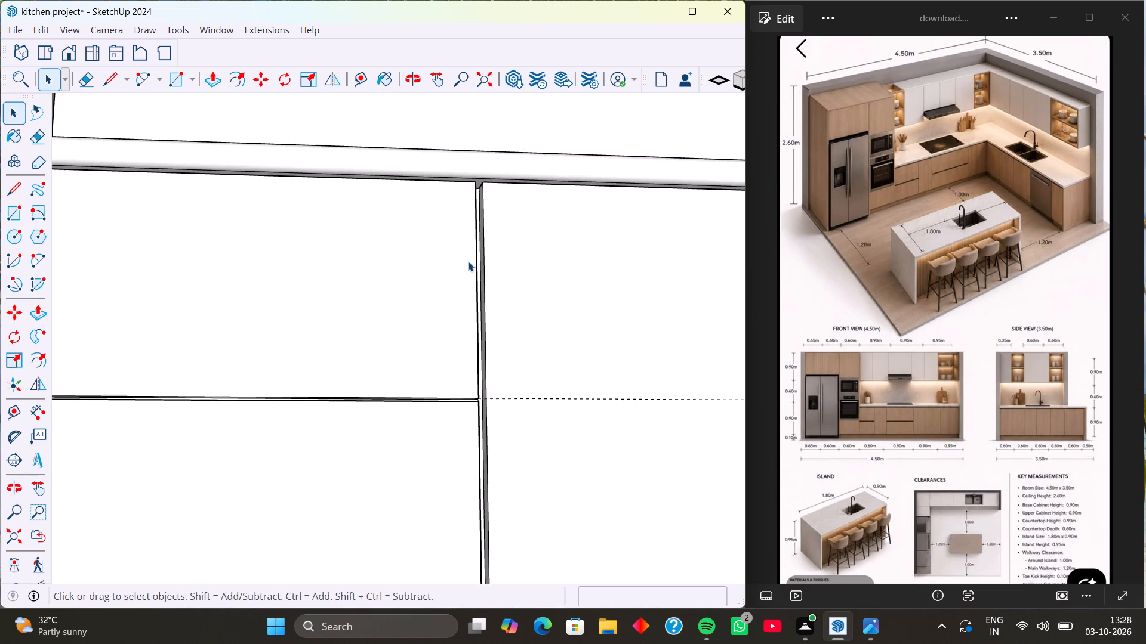
pyautogui.scroll(-11, 468, 261)
pyautogui.scroll(-5, 537, 213)
pyautogui.scroll(-6, 462, 212)
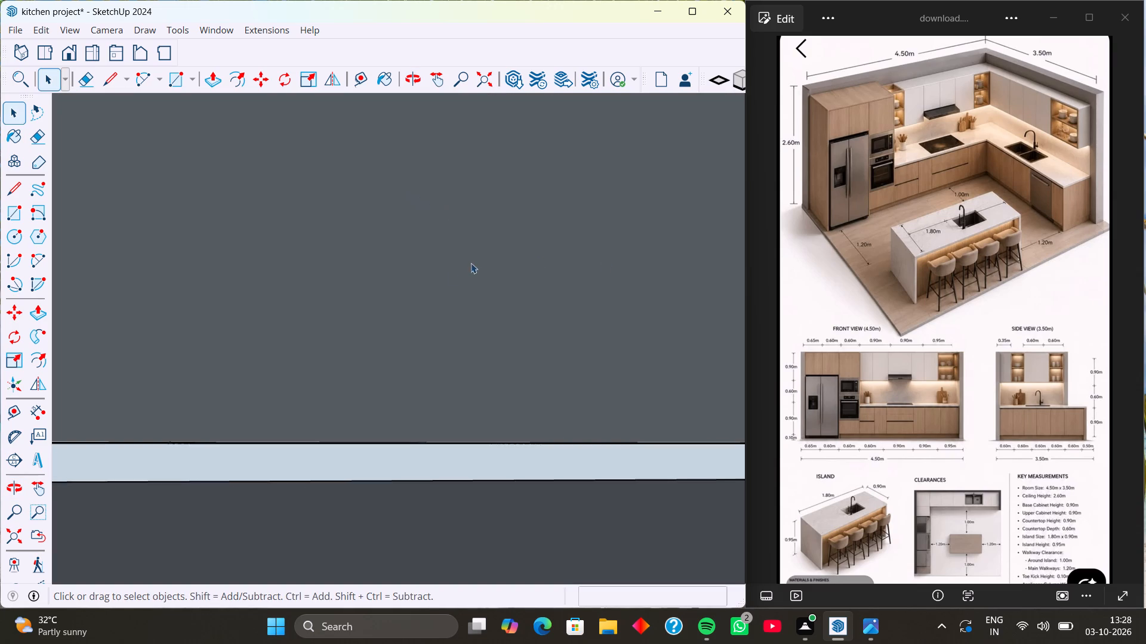
pyautogui.scroll(-19, 471, 263)
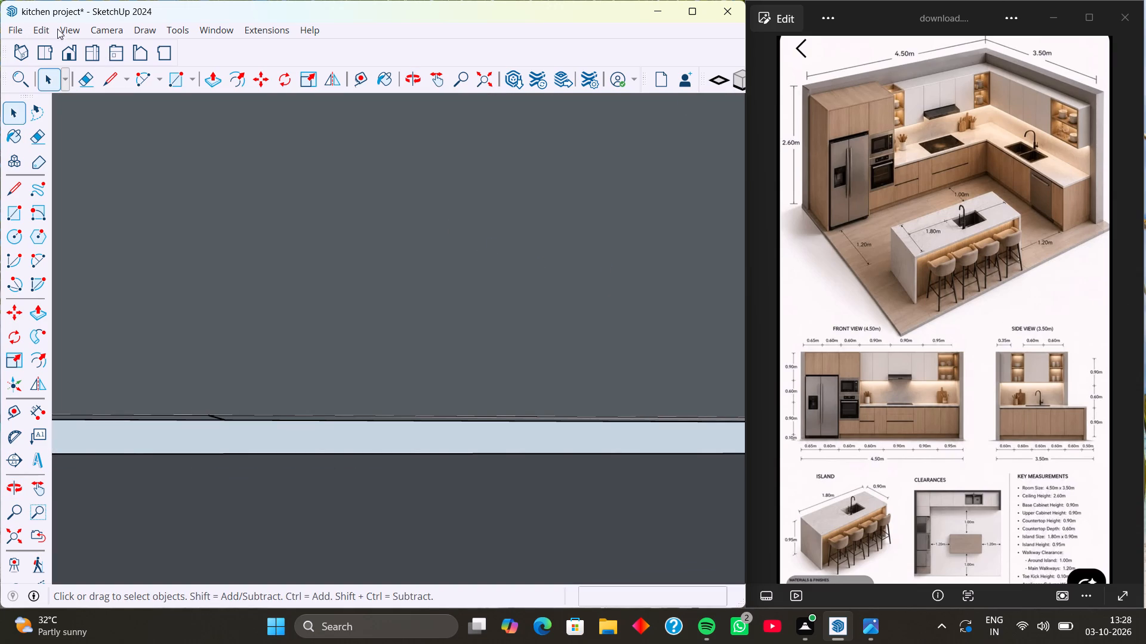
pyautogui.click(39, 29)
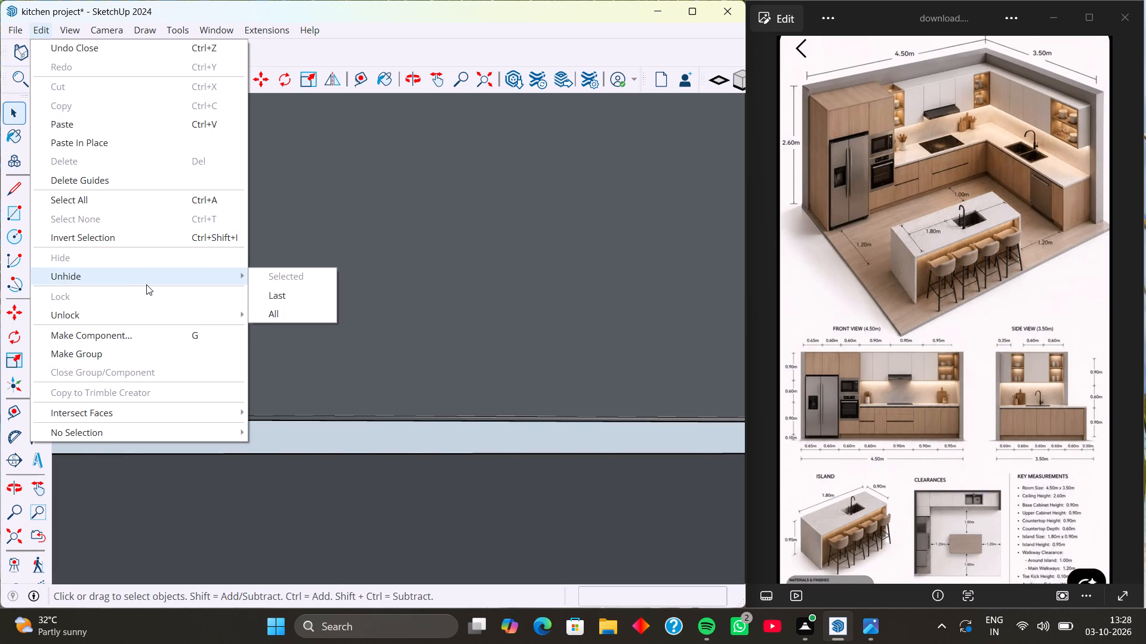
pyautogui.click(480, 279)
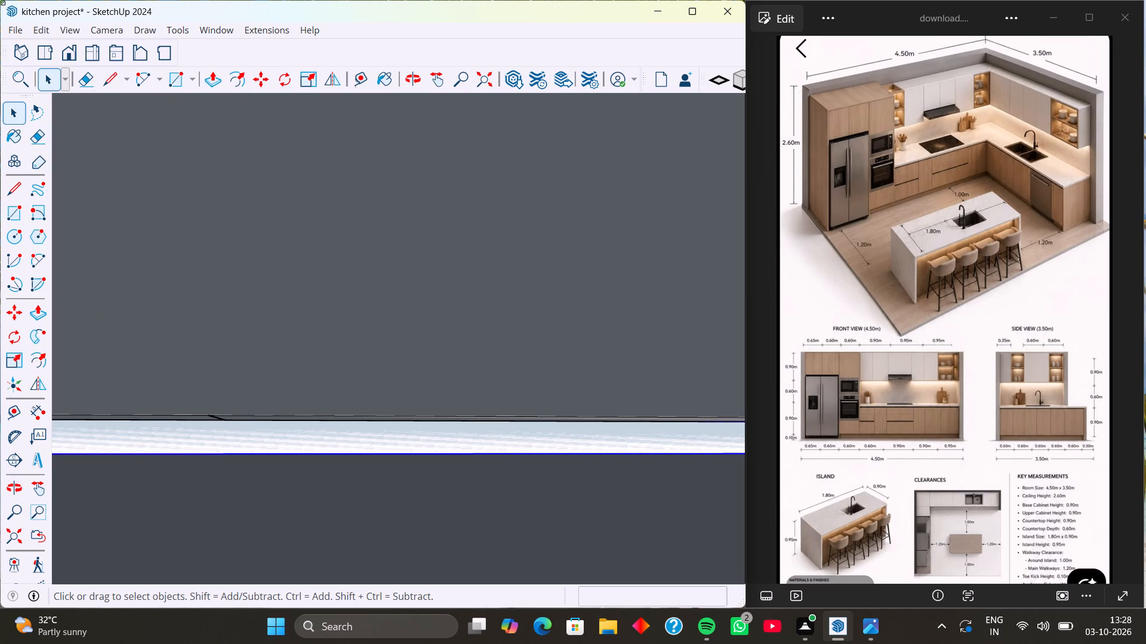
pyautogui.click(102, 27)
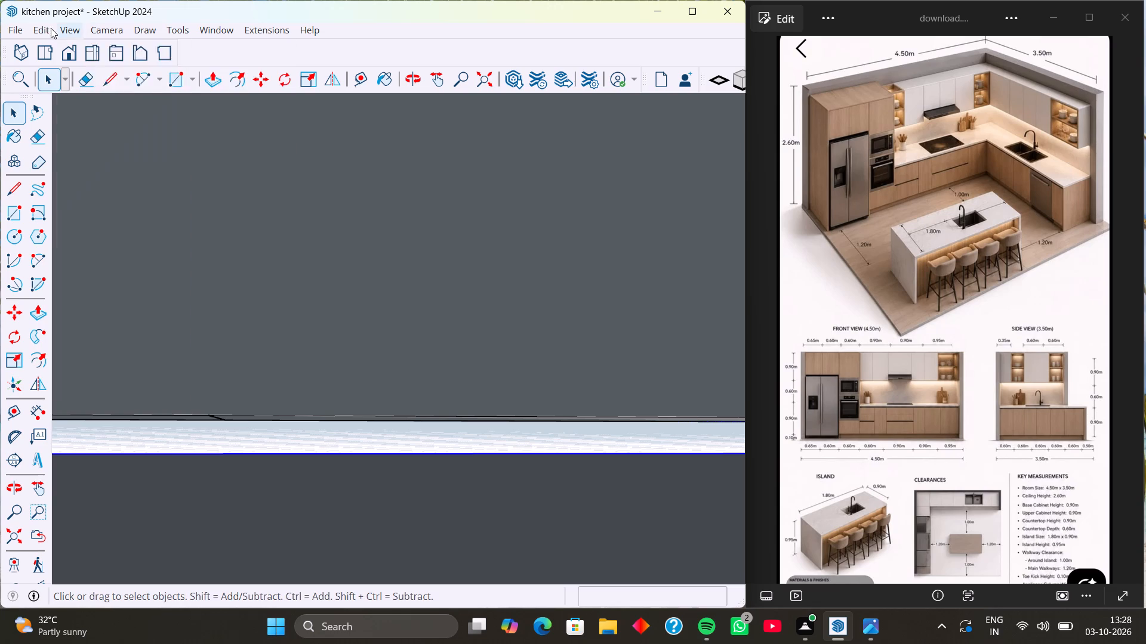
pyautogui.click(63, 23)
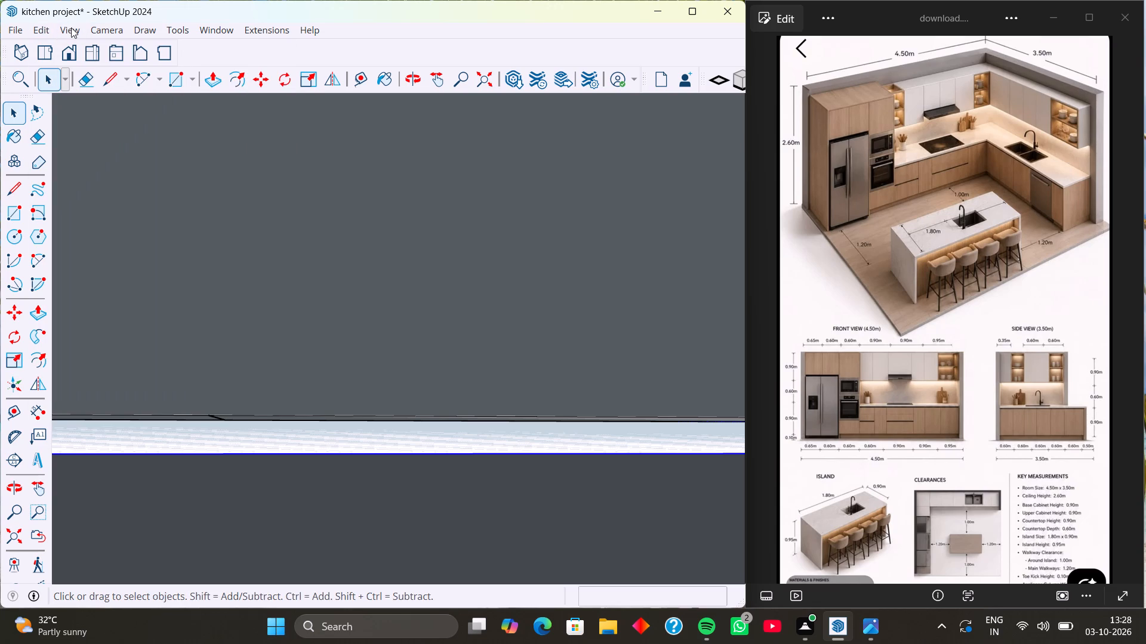
# Add a new scene to the kitchen model.
pyautogui.click(71, 29)
pyautogui.click(98, 314)
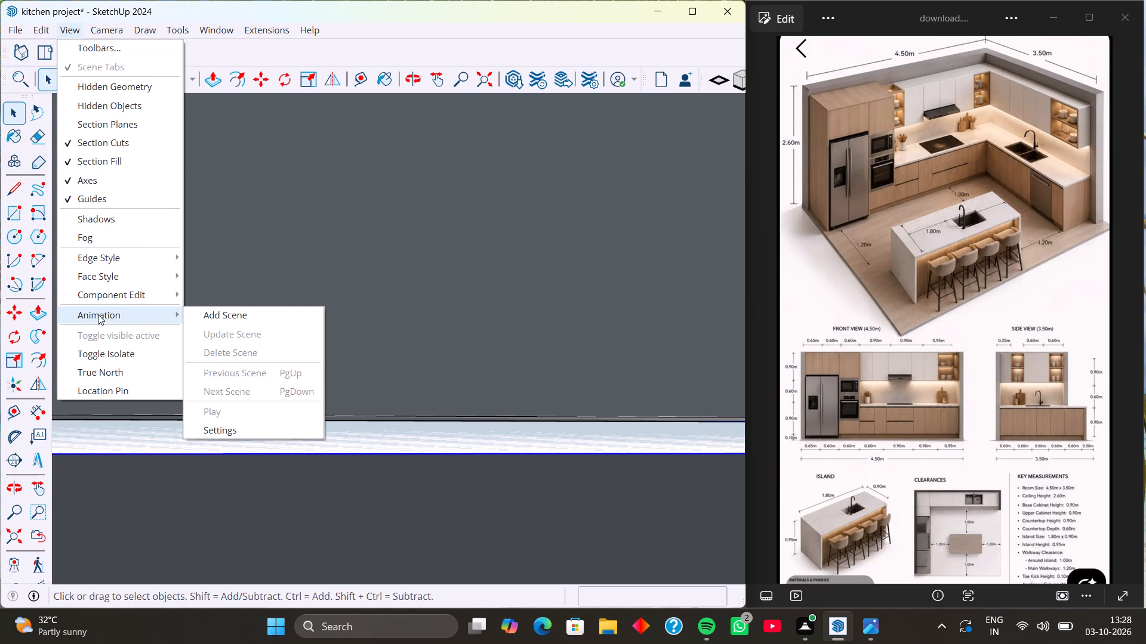
pyautogui.click(250, 313)
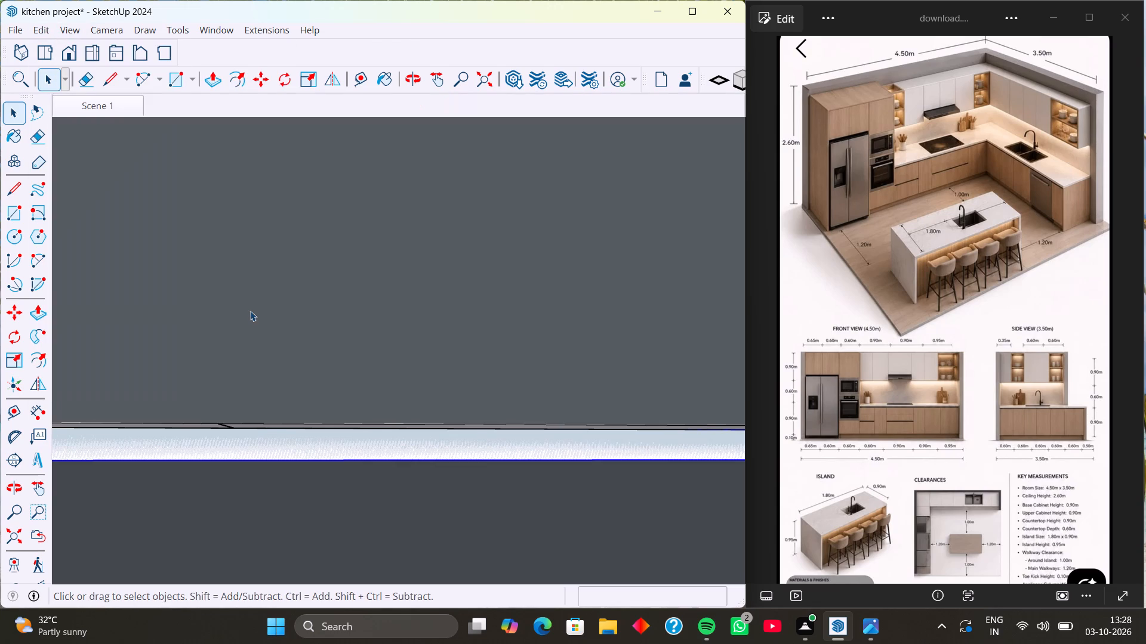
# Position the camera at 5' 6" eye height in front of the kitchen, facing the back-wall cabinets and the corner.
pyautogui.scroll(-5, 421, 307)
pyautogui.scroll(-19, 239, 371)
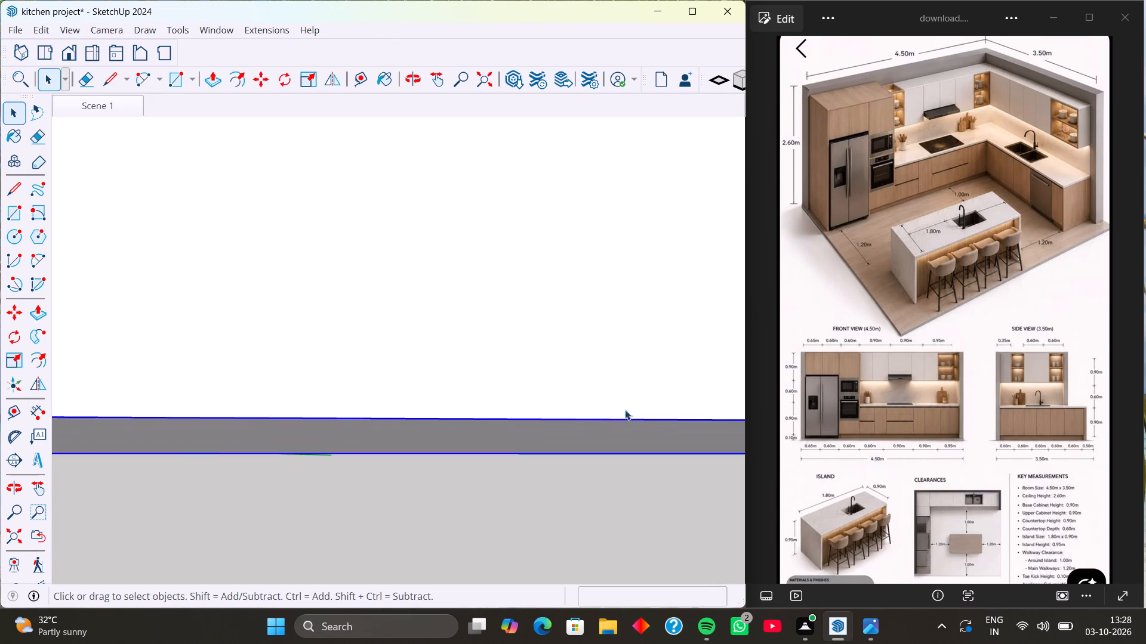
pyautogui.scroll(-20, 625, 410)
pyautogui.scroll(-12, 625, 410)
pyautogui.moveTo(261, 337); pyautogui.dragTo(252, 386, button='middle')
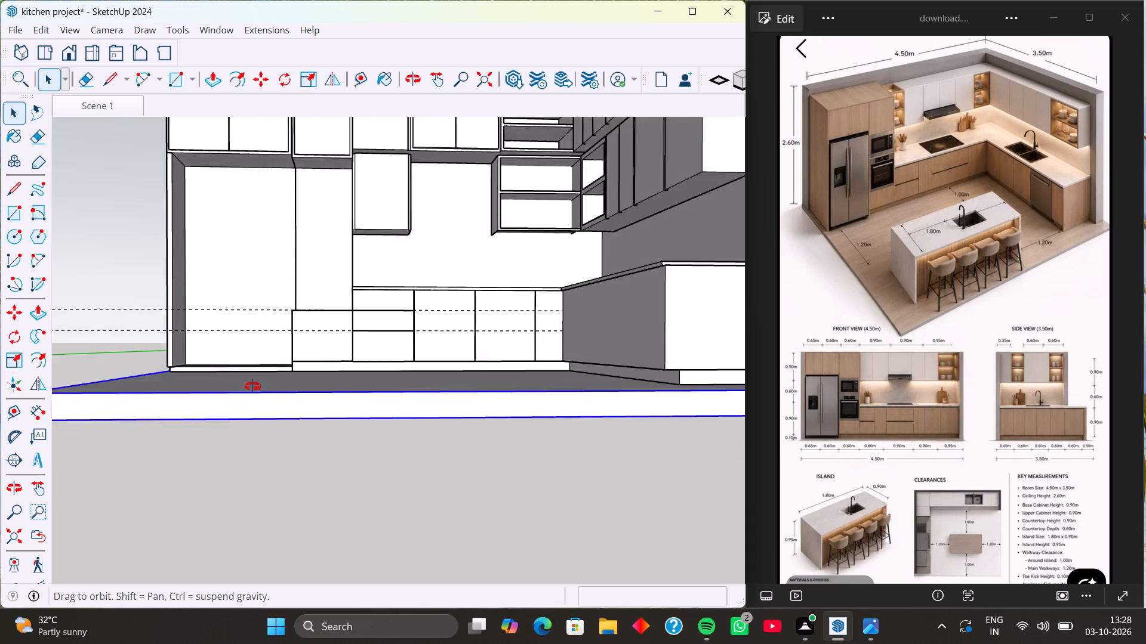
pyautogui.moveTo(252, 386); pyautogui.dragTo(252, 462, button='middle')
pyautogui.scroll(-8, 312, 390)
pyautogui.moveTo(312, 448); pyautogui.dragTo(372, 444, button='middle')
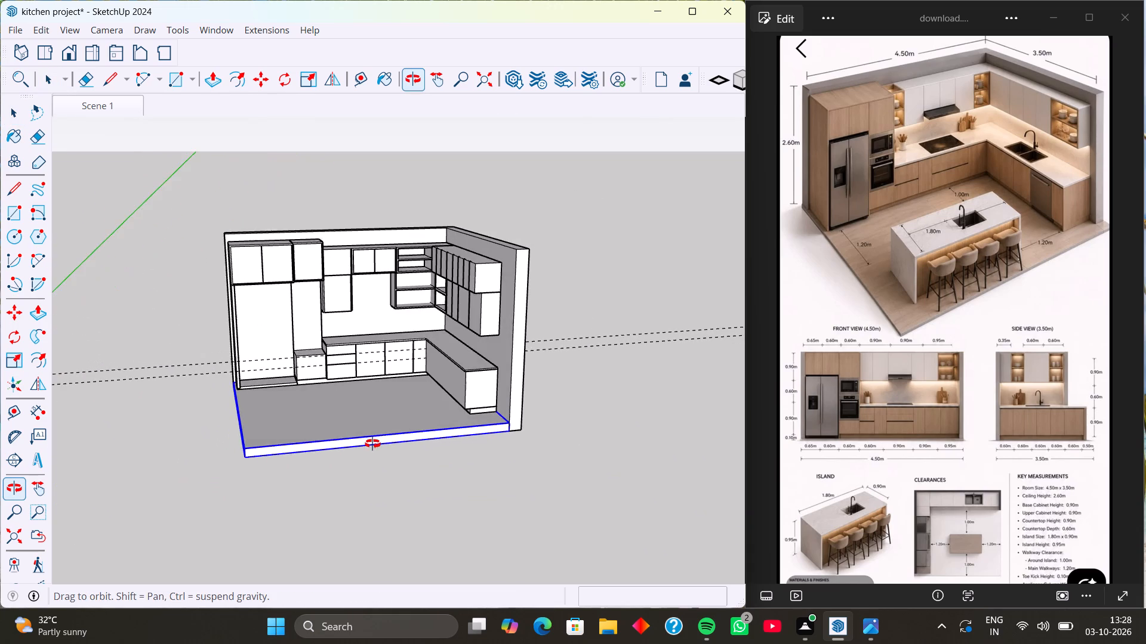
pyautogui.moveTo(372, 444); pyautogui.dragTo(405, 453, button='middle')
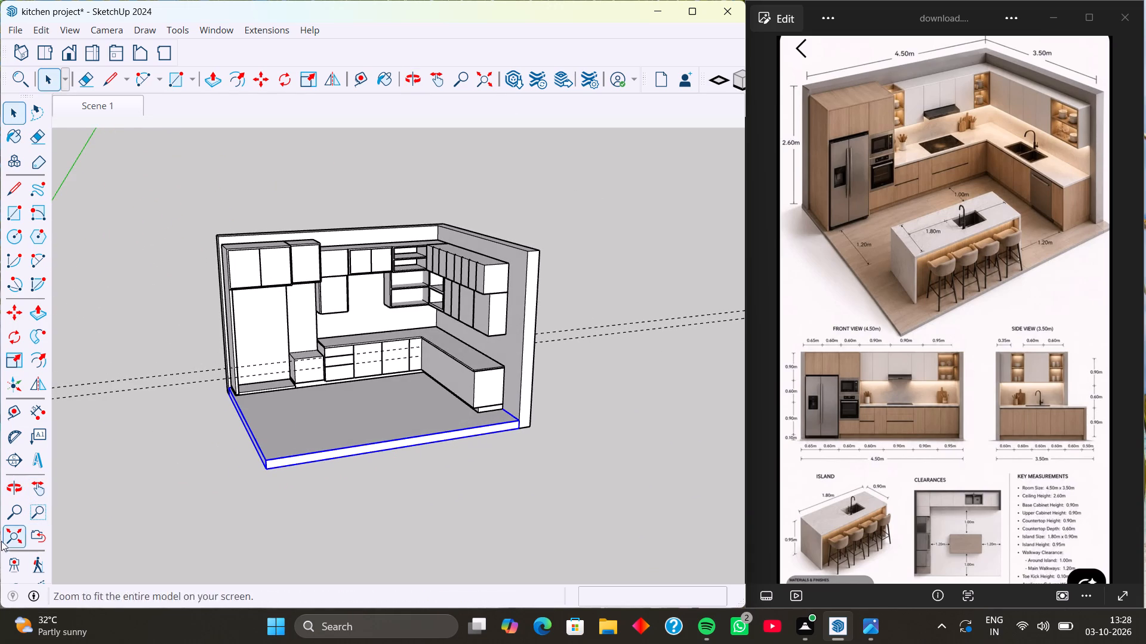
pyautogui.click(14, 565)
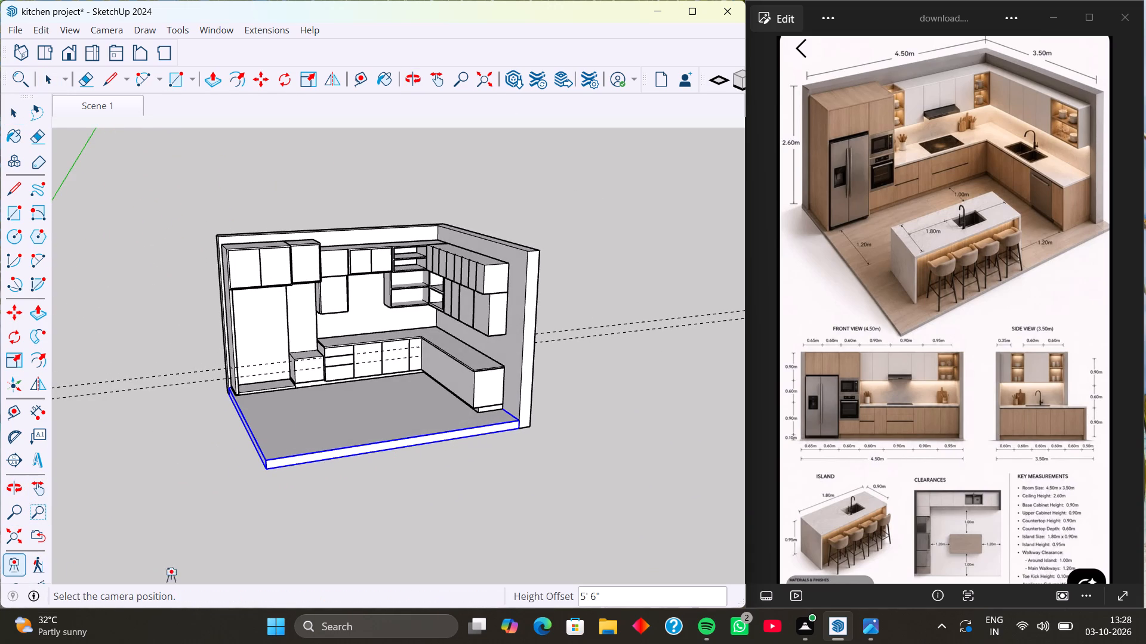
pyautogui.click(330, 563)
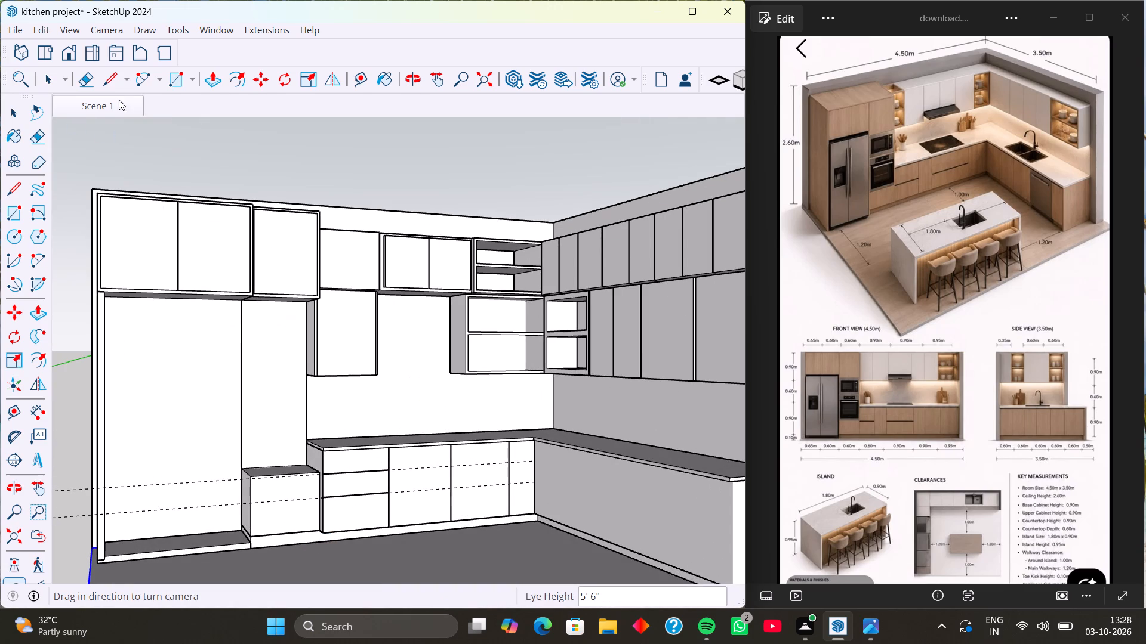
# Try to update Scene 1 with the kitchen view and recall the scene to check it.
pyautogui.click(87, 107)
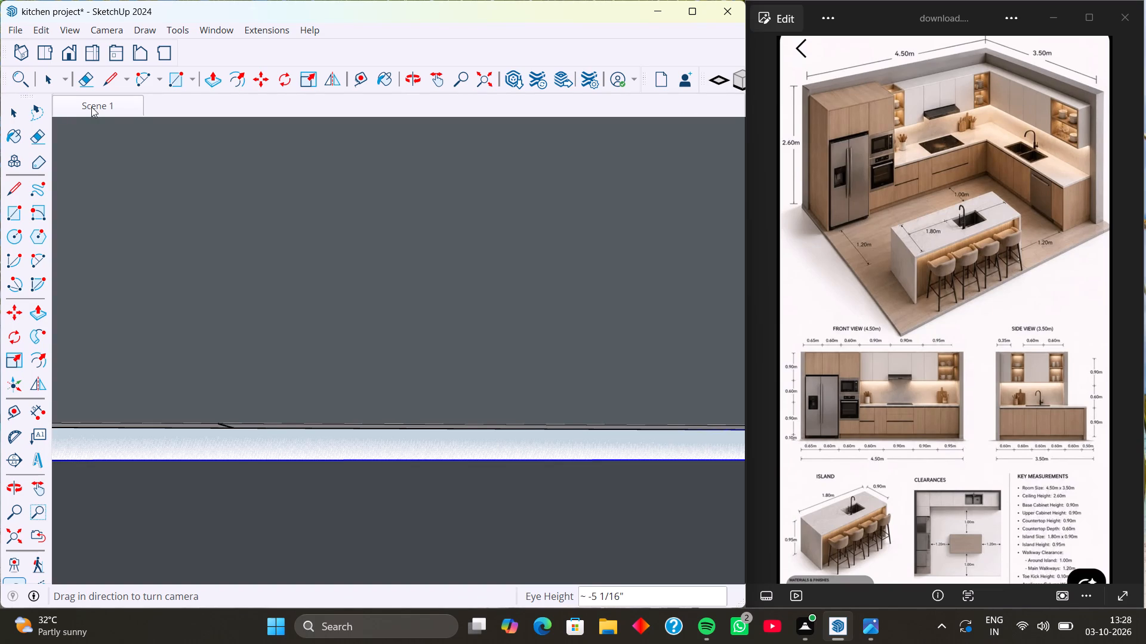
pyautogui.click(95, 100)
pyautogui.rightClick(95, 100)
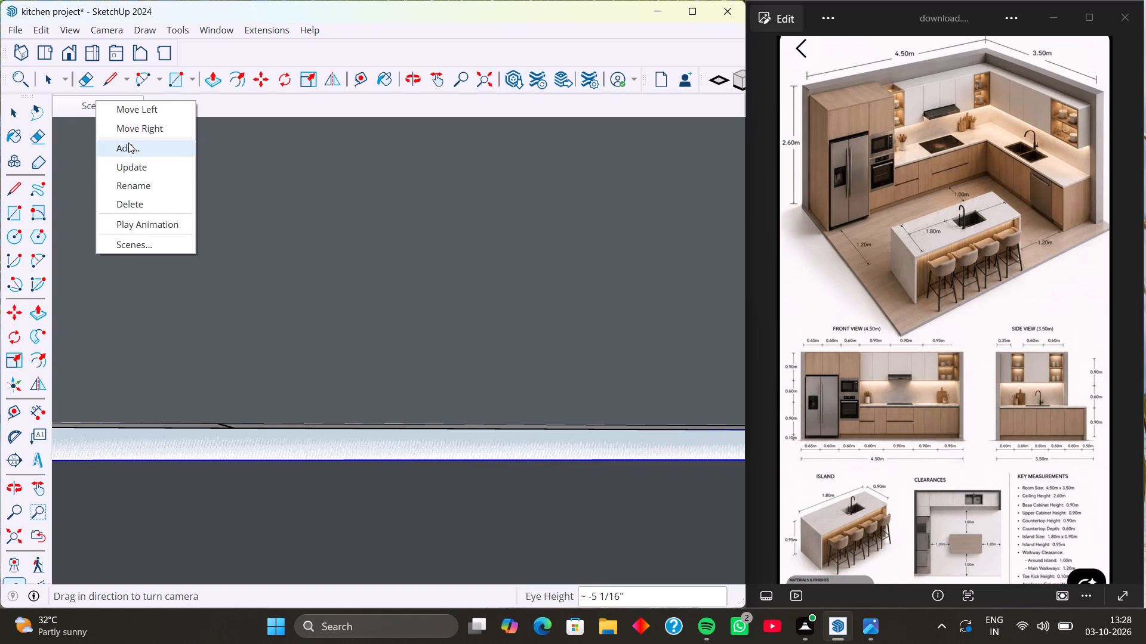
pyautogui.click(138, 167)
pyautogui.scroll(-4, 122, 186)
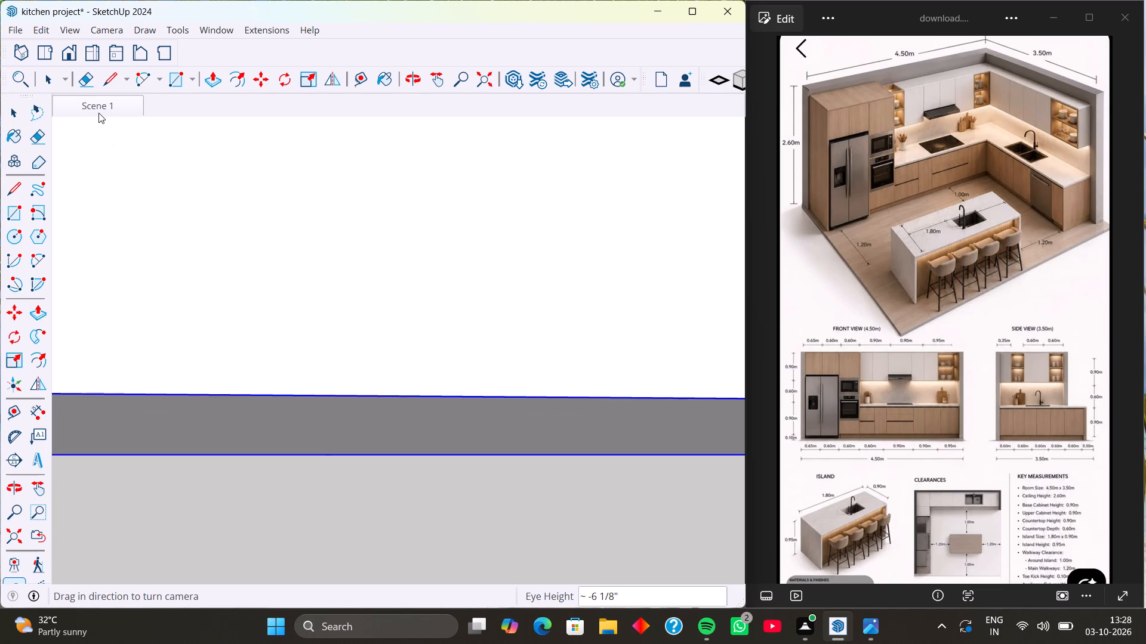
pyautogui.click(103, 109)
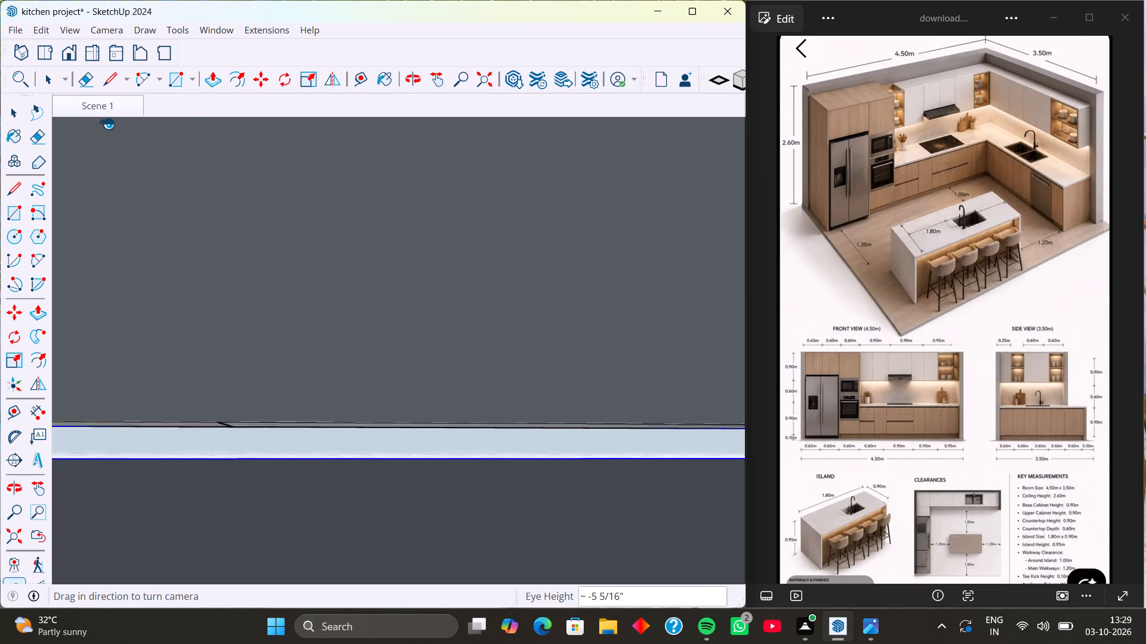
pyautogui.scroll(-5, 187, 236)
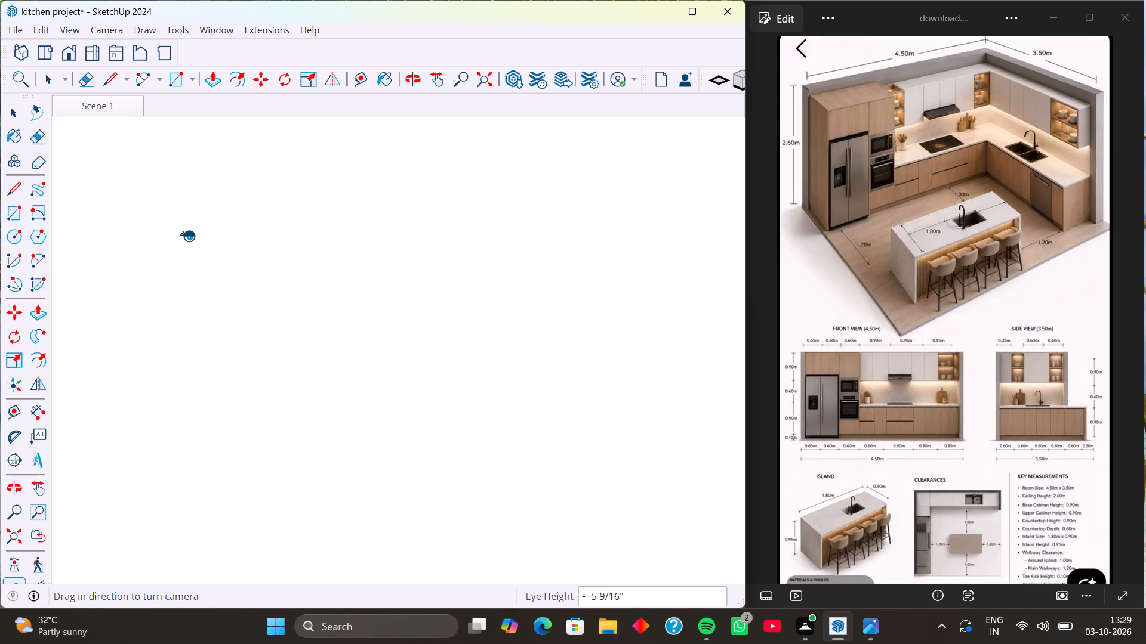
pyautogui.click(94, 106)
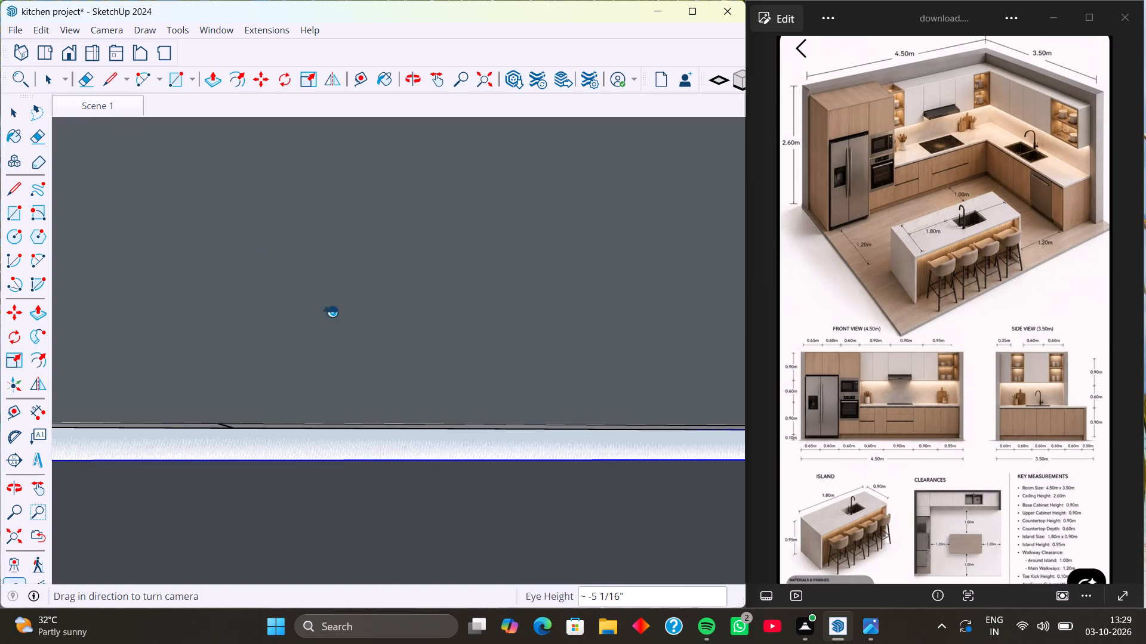
# Place the camera in front of the room at 5' 6" eye height, with the back-wall cabinets and the corner in view.
pyautogui.scroll(-20, 343, 323)
pyautogui.scroll(-11, 343, 323)
pyautogui.moveTo(414, 416); pyautogui.dragTo(398, 468, button='middle')
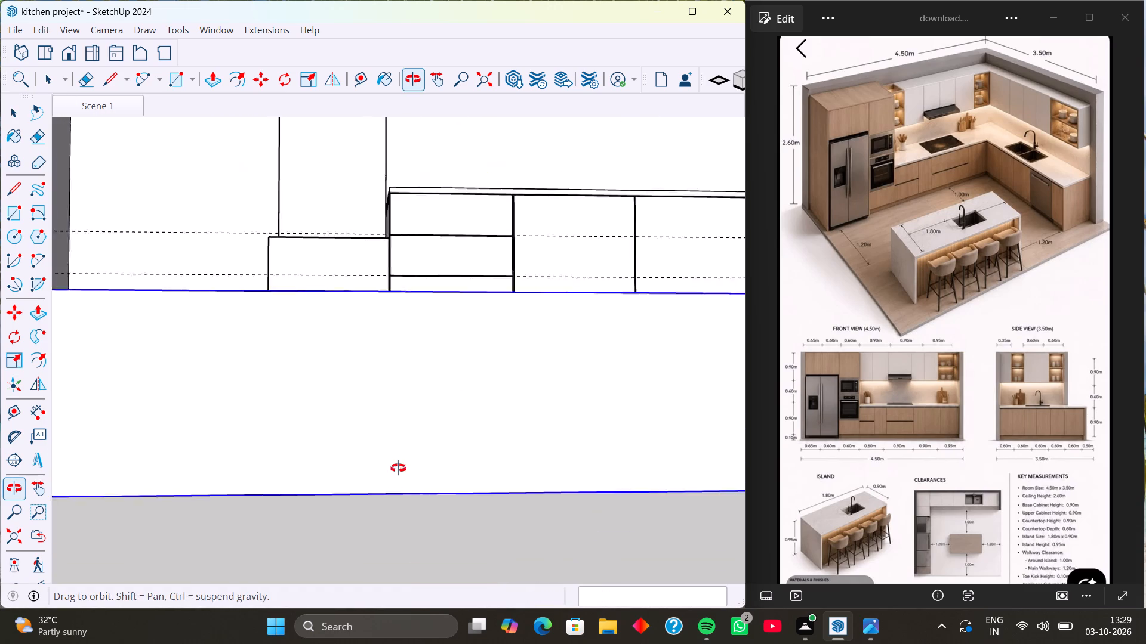
pyautogui.moveTo(398, 468); pyautogui.dragTo(391, 514, button='middle')
pyautogui.scroll(-20, 426, 391)
pyautogui.scroll(-4, 426, 391)
pyautogui.moveTo(369, 360); pyautogui.dragTo(372, 364, button='middle')
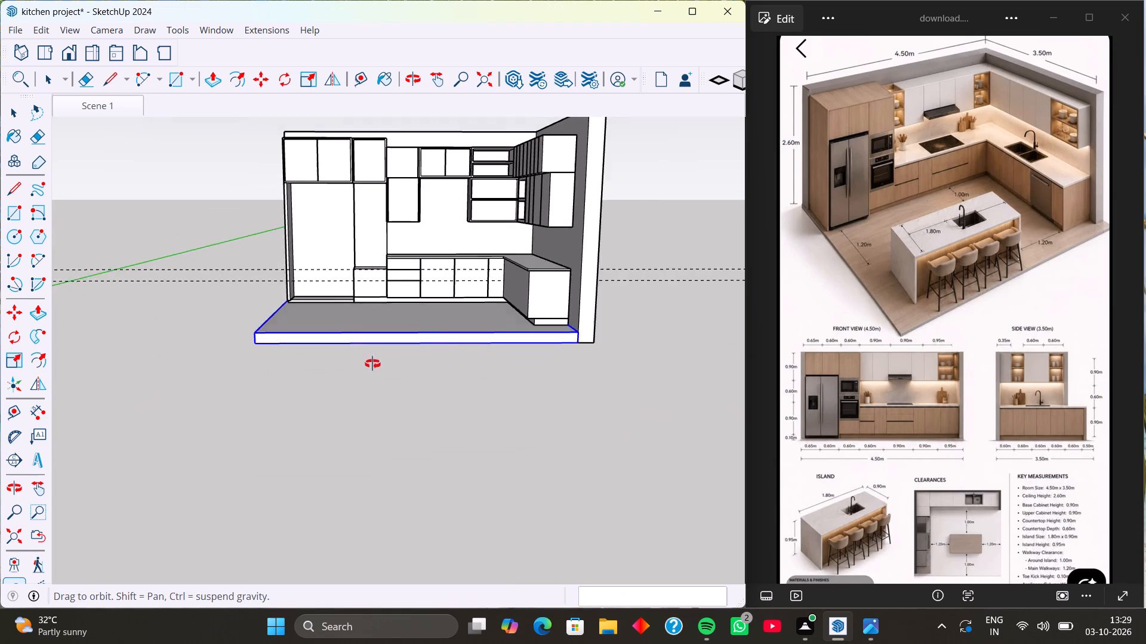
pyautogui.moveTo(372, 364); pyautogui.dragTo(489, 380, button='middle')
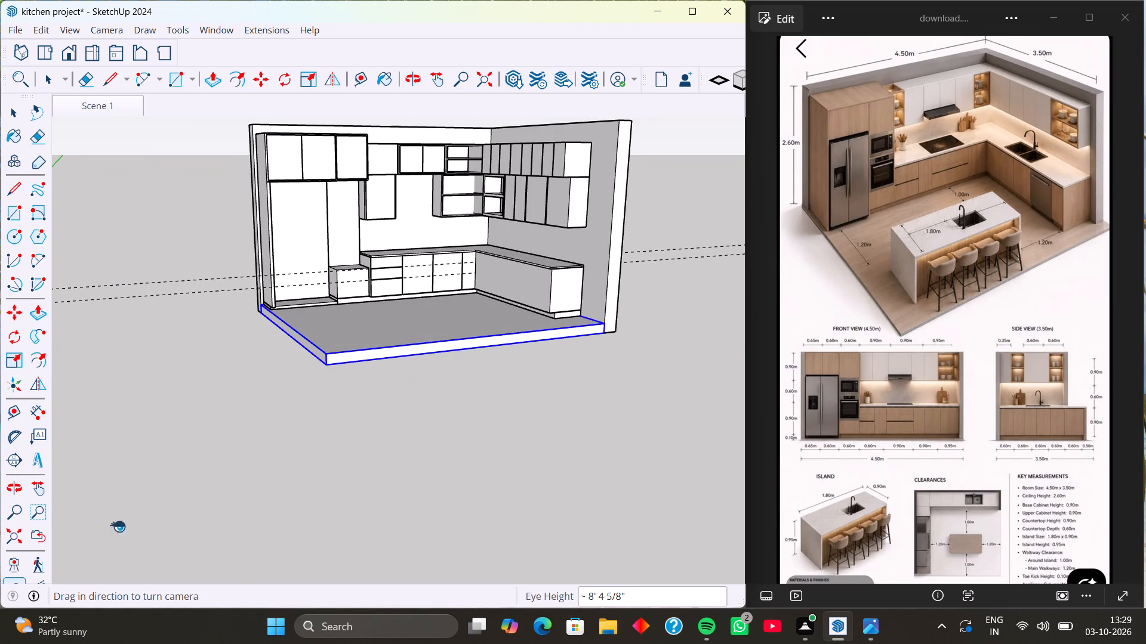
pyautogui.click(16, 563)
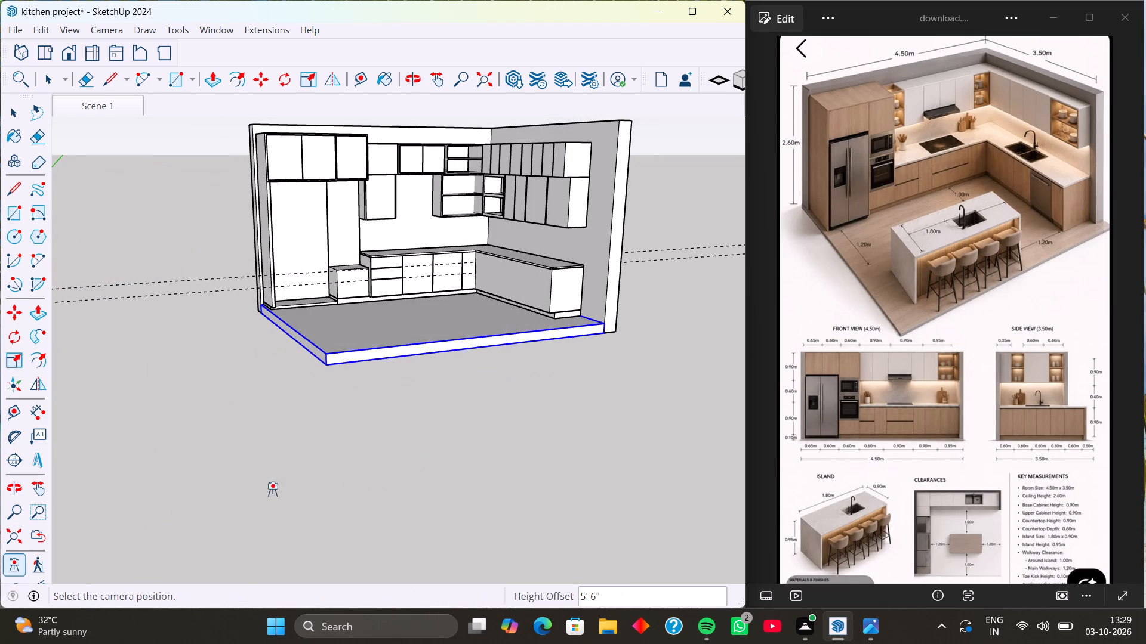
pyautogui.click(353, 477)
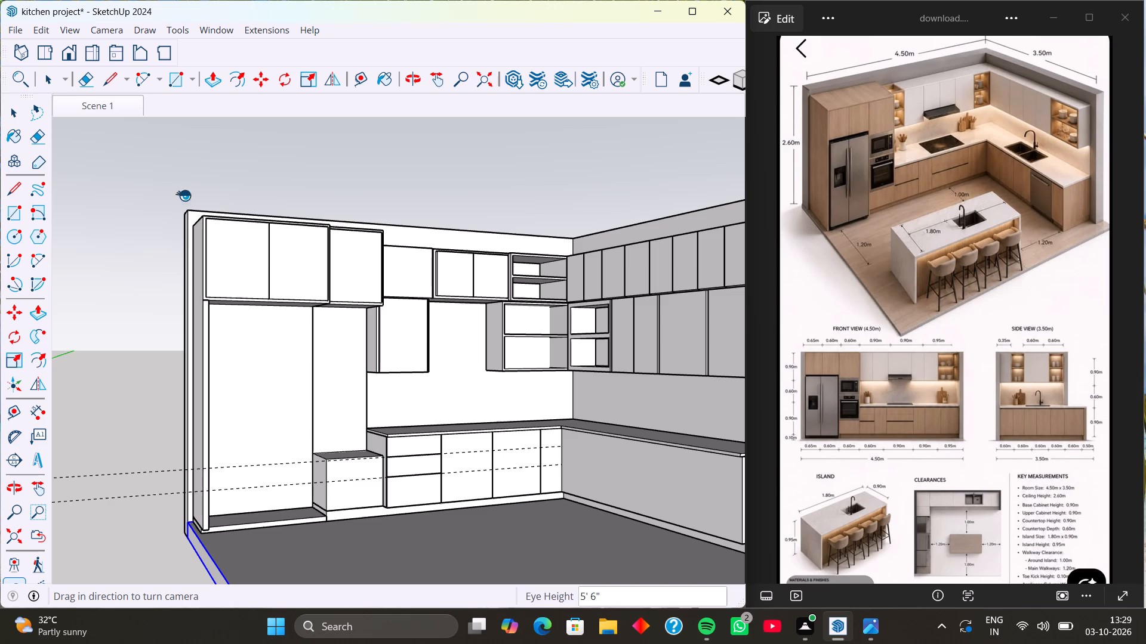
# Update Scene 1 with the current eye-level camera view, and recall the scene to check it.
pyautogui.rightClick(118, 102)
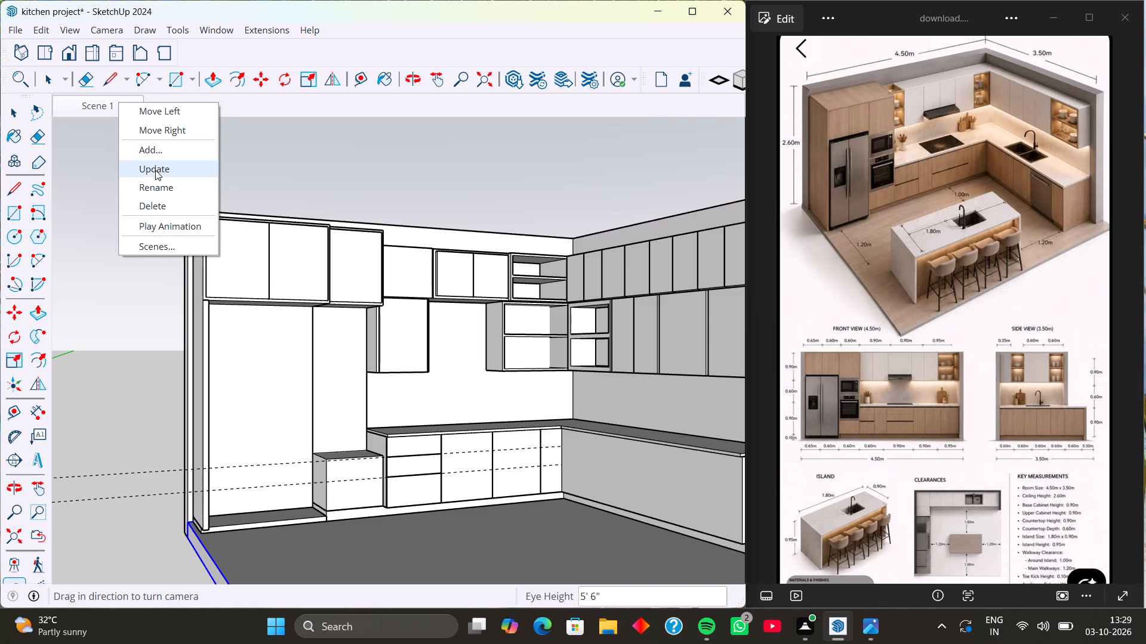
pyautogui.click(155, 170)
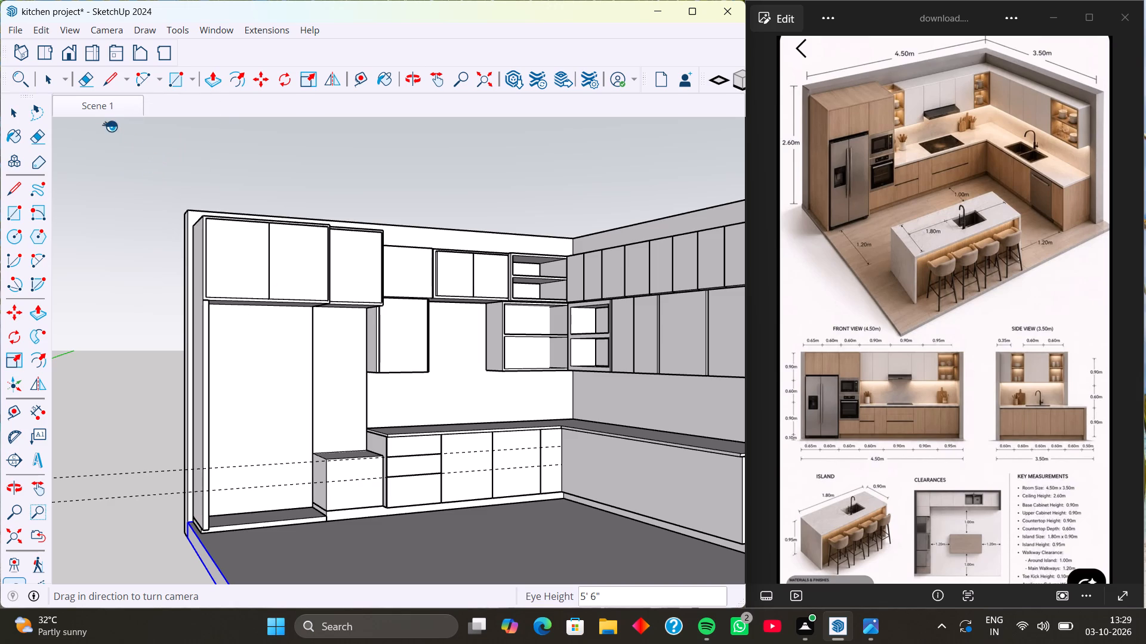
pyautogui.click(115, 107)
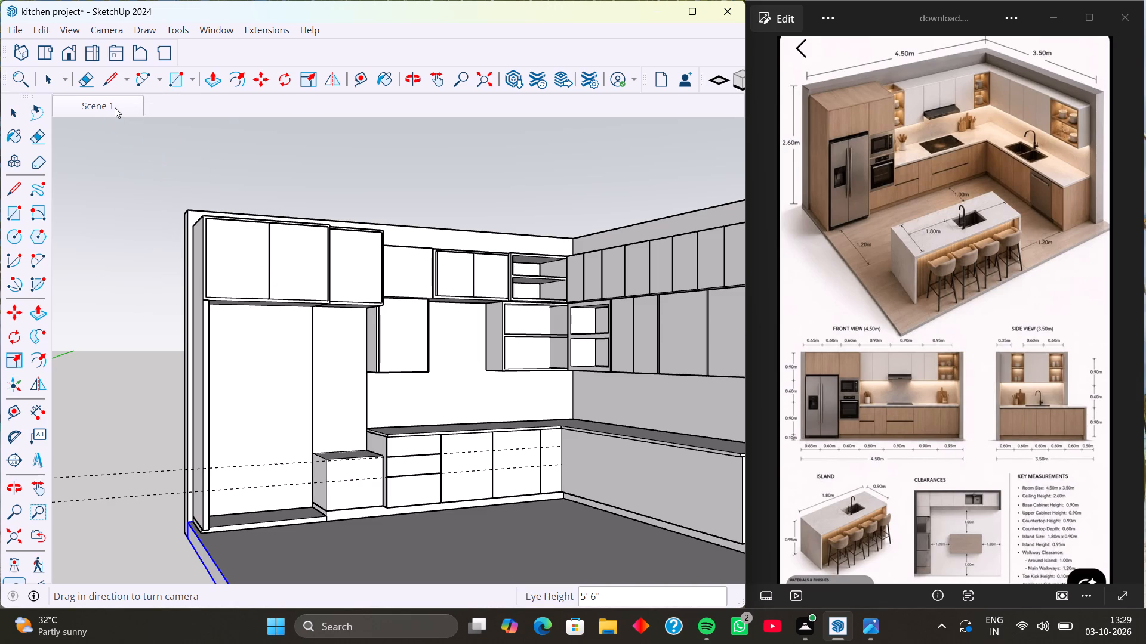
pyautogui.click(115, 107)
pyautogui.press('space')
pyautogui.scroll(-4, 327, 486)
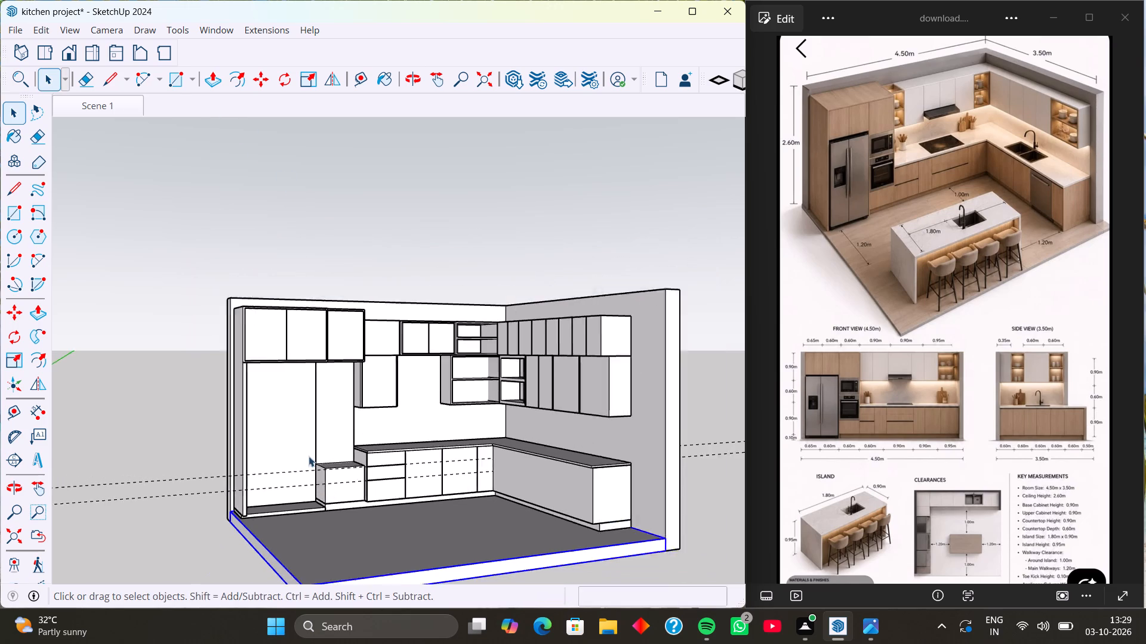
pyautogui.scroll(-1, 309, 456)
pyautogui.scroll(-3, 221, 416)
pyautogui.click(122, 104)
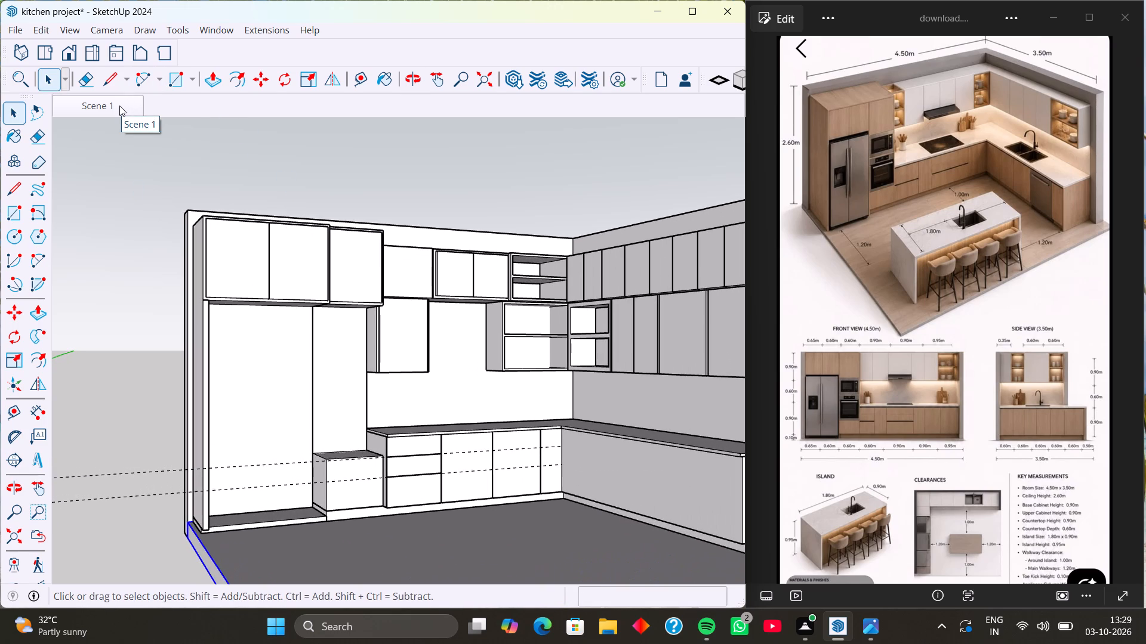
# Examine the drawer unit and the neighbouring base cabinet fronts along the back wall.
pyautogui.scroll(-1, 515, 454)
pyautogui.scroll(5, 402, 440)
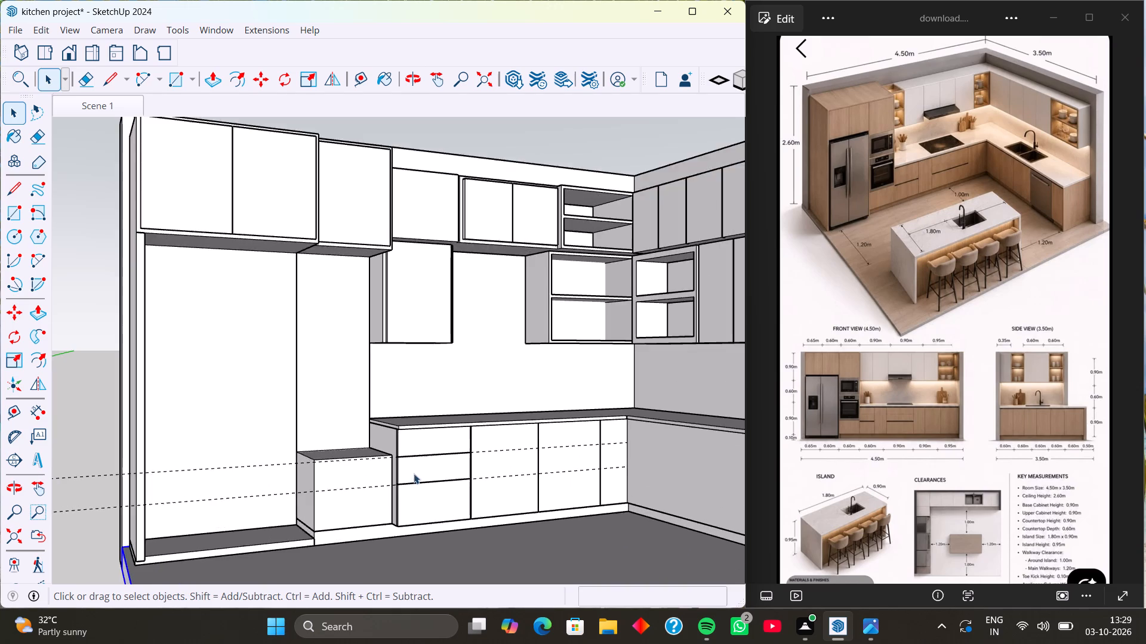
pyautogui.scroll(5, 423, 464)
pyautogui.click(405, 434)
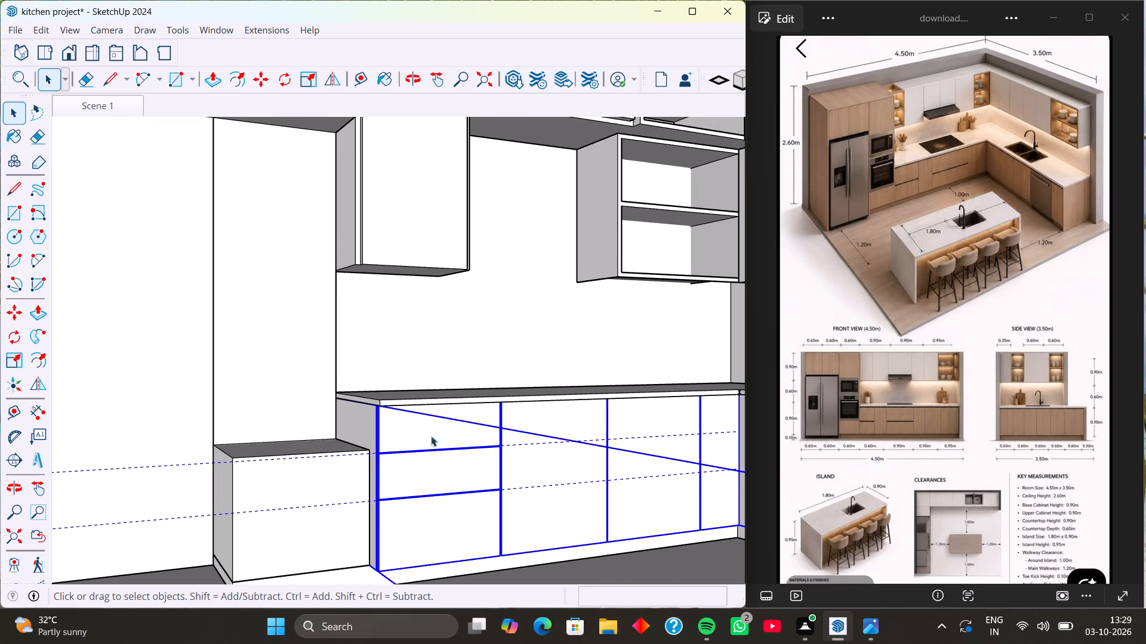
pyautogui.scroll(-1, 448, 439)
pyautogui.doubleClick(527, 456)
pyautogui.click(528, 456)
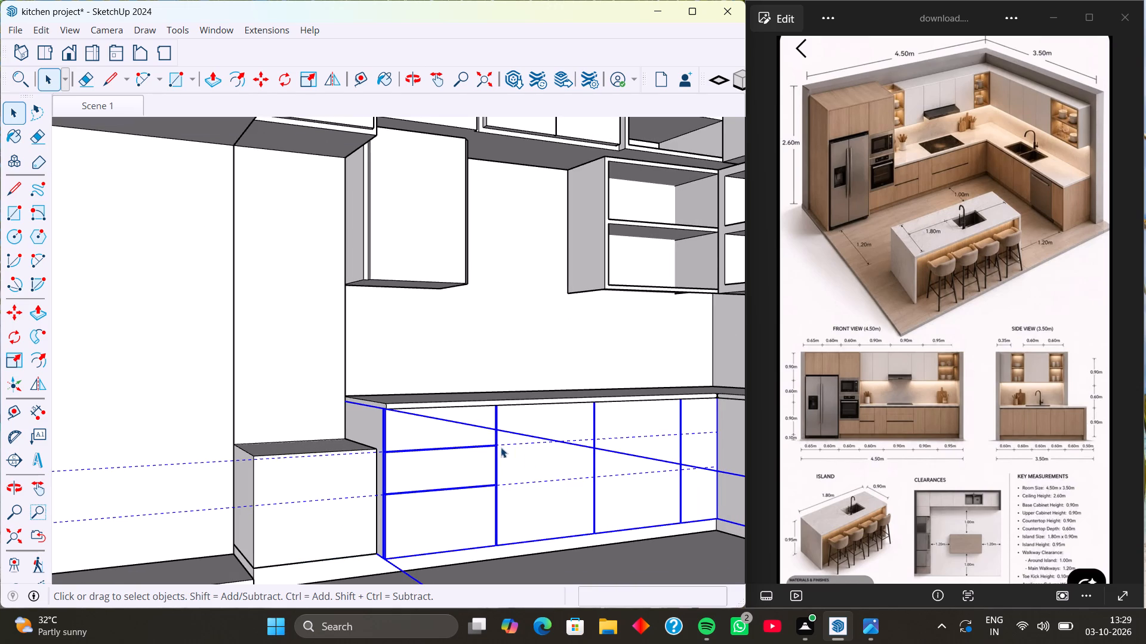
pyautogui.scroll(-4, 495, 447)
pyautogui.click(354, 551)
pyautogui.scroll(-5, 406, 496)
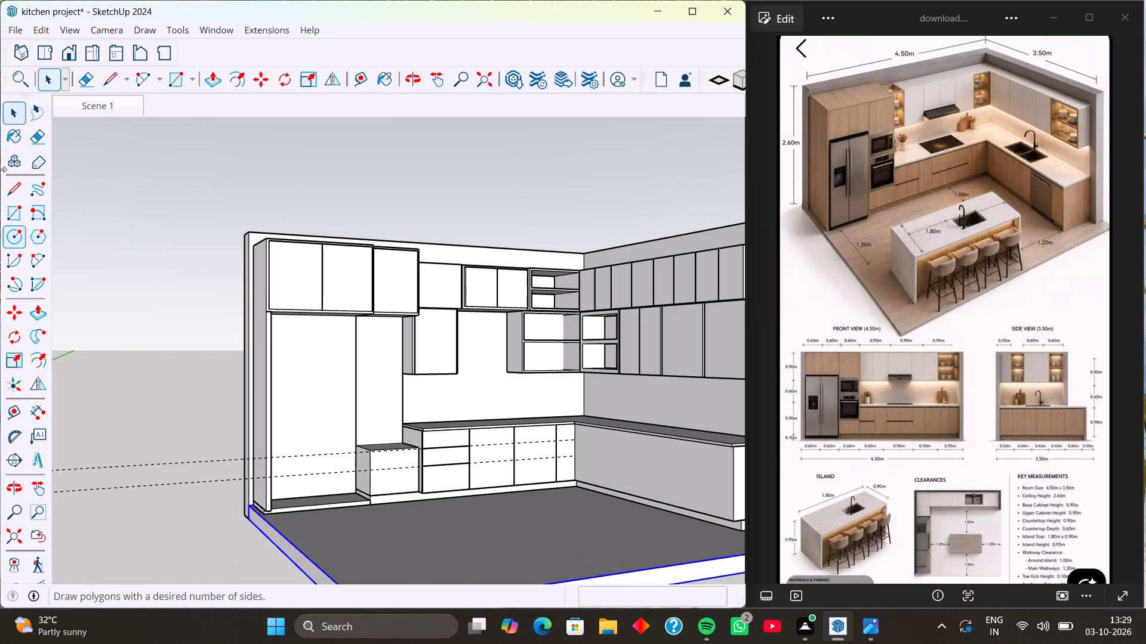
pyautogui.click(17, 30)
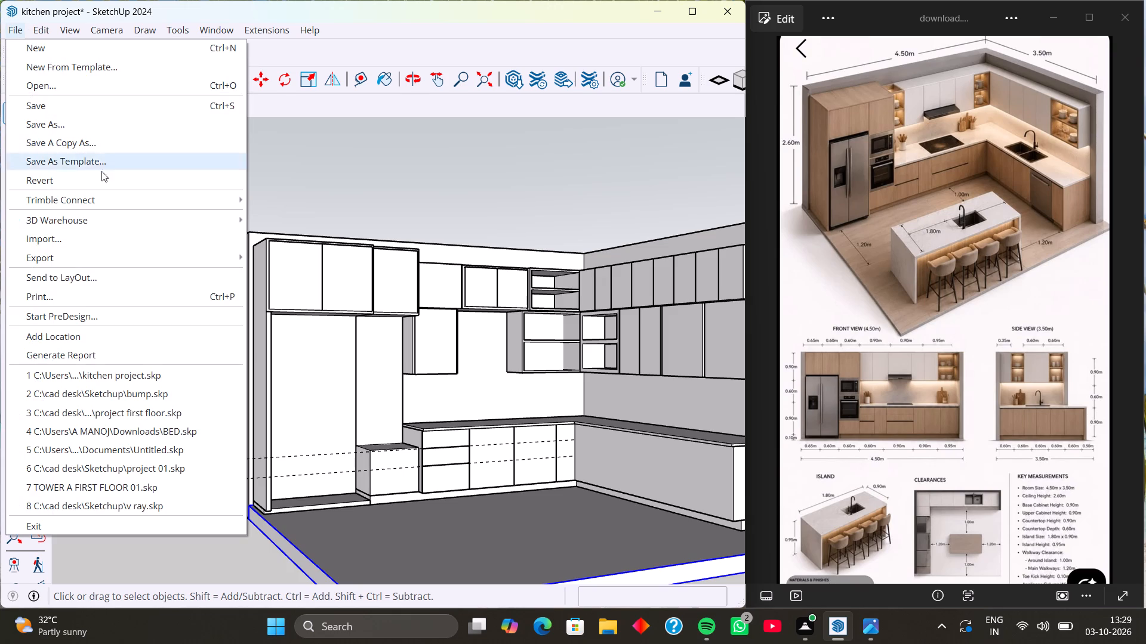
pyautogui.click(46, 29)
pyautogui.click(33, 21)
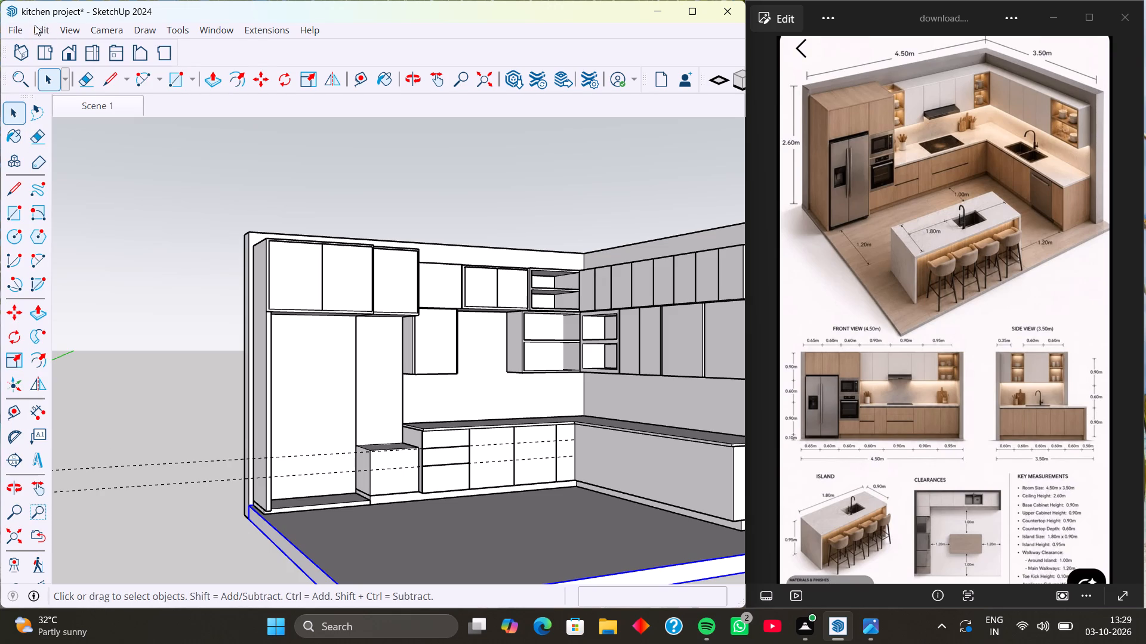
# Delete all guide lines from the model.
pyautogui.click(35, 25)
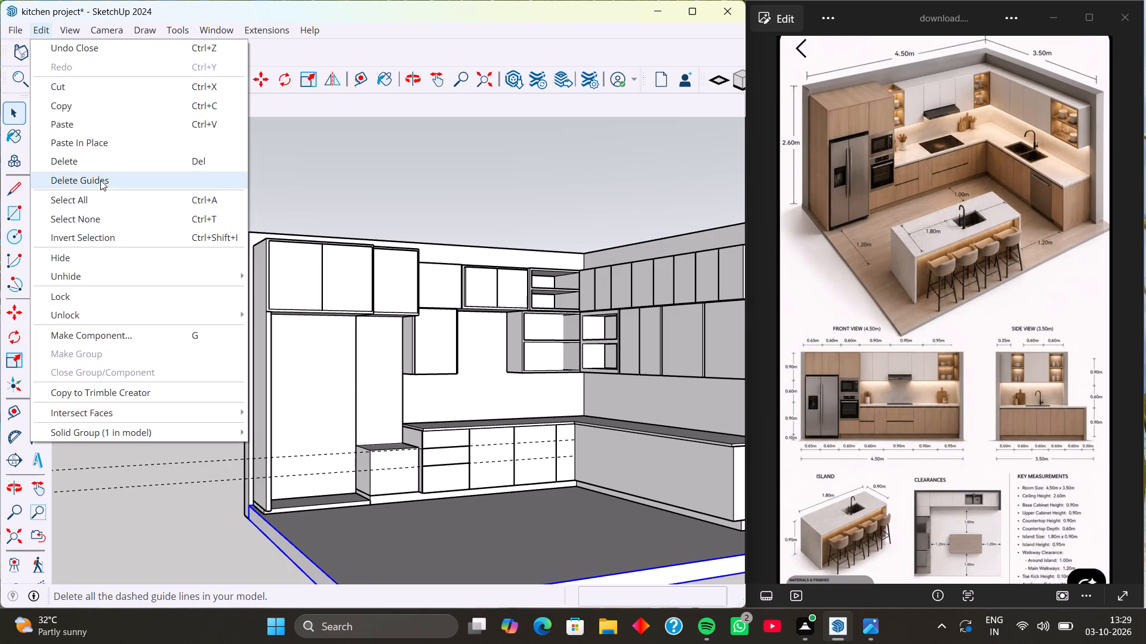
pyautogui.click(100, 180)
# Inside the base cabinet fronts group, copy the bottom edge of the front beside the drawer unit 1' 2" straight up.
pyautogui.scroll(-3, 32, 175)
pyautogui.scroll(2, 325, 341)
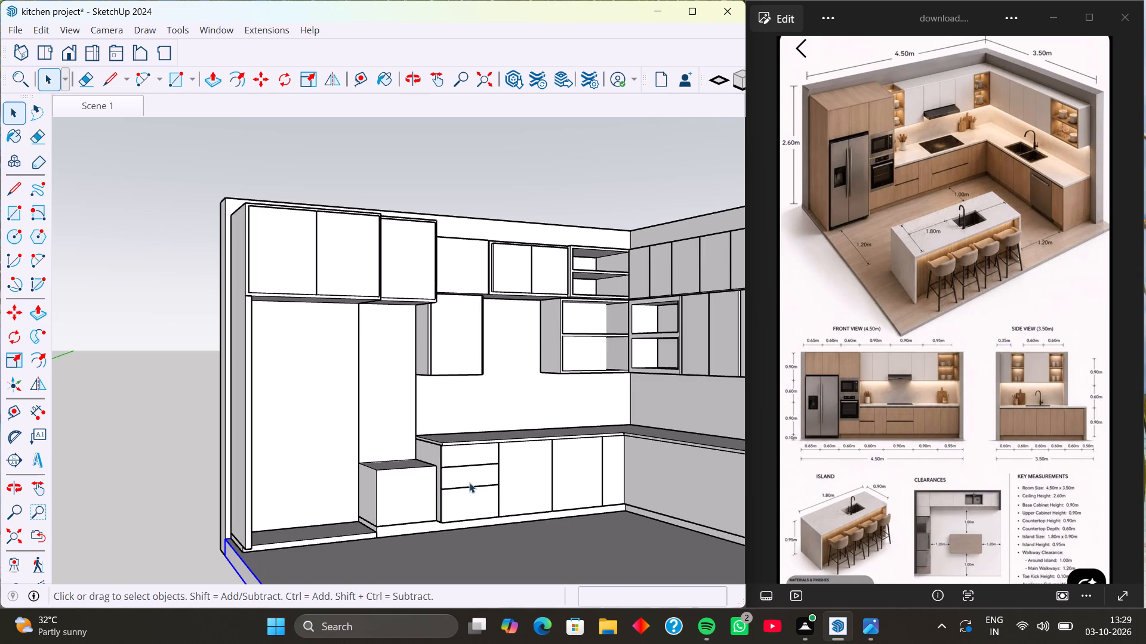
pyautogui.click(525, 486)
pyautogui.tripleClick(529, 485)
pyautogui.scroll(5, 534, 453)
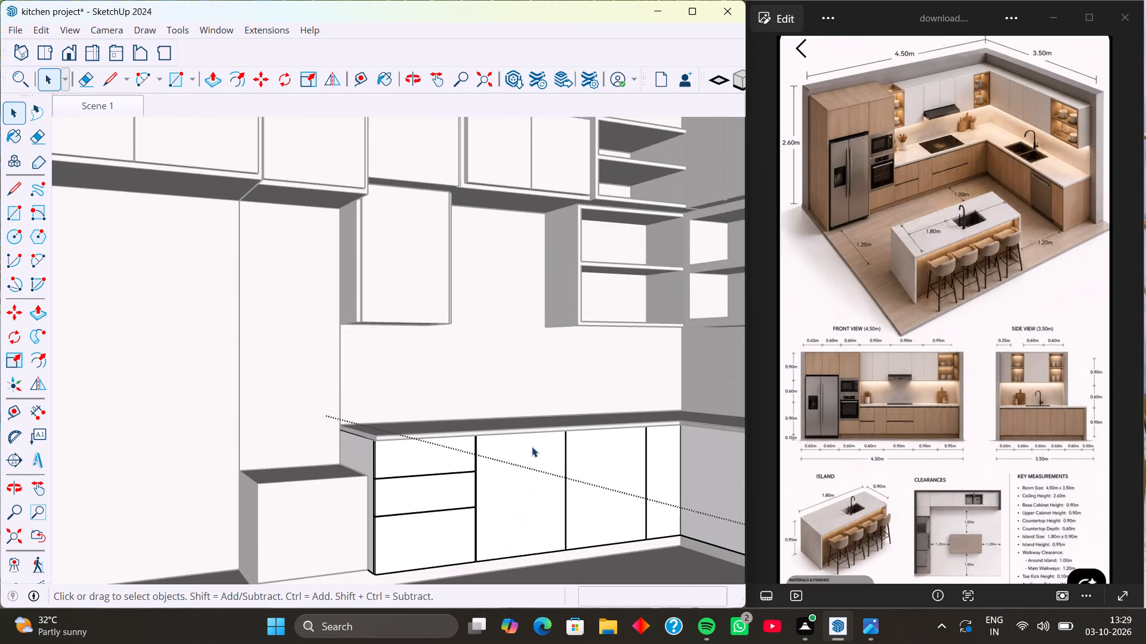
pyautogui.scroll(3, 532, 446)
pyautogui.scroll(-4, 510, 451)
pyautogui.moveTo(462, 500); pyautogui.dragTo(447, 504, button='middle')
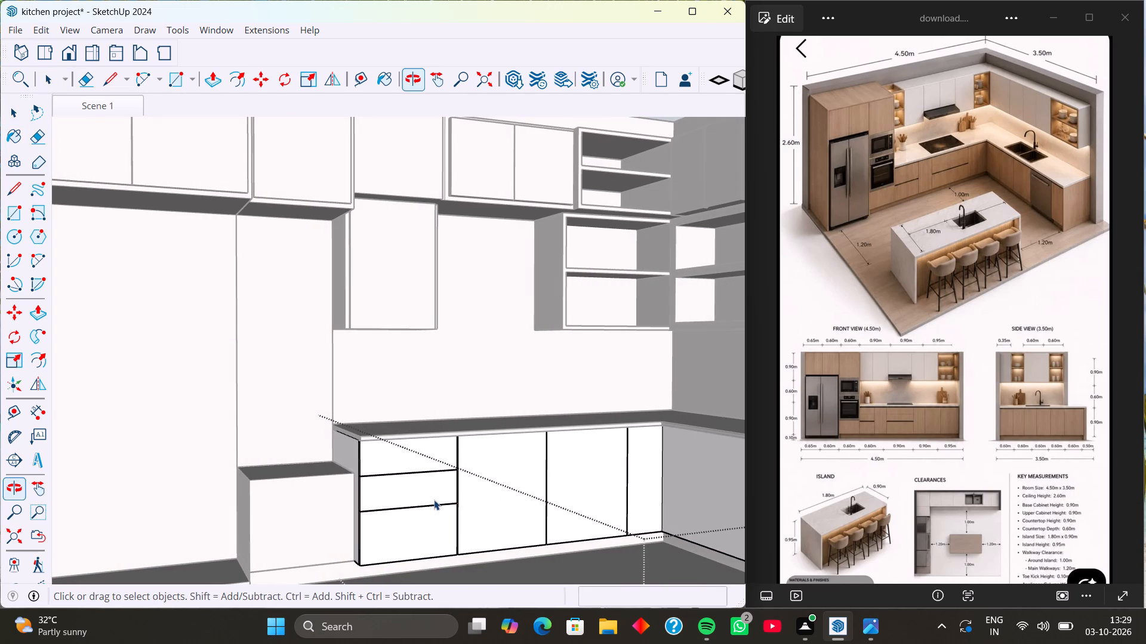
pyautogui.scroll(5, 515, 577)
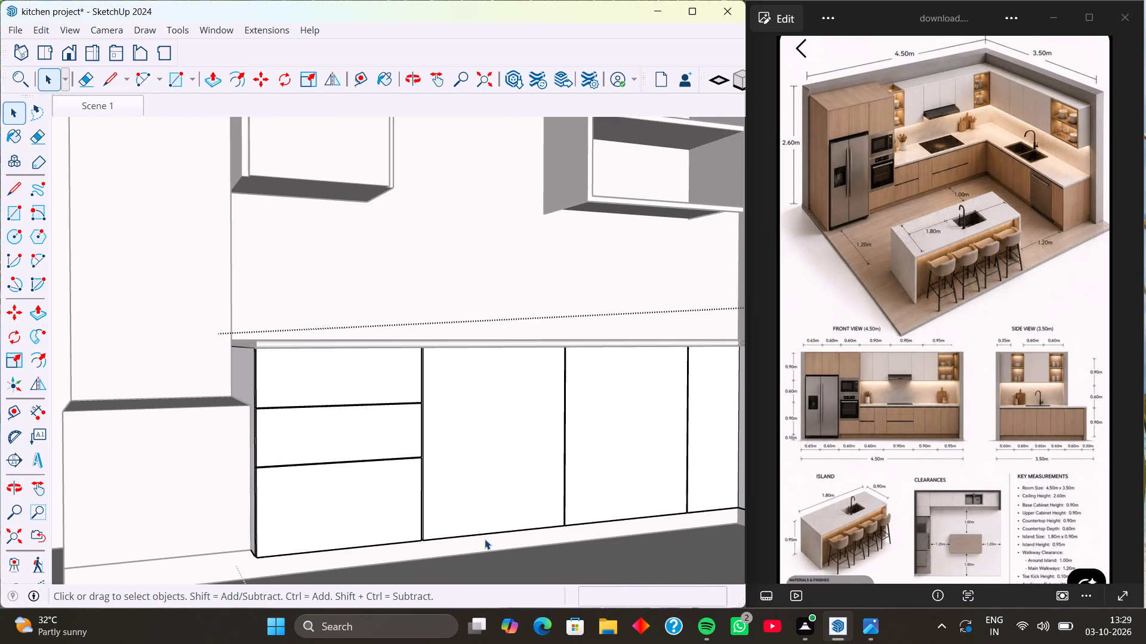
pyautogui.click(484, 531)
pyautogui.click(481, 533)
pyautogui.press('m')
pyautogui.click(565, 528)
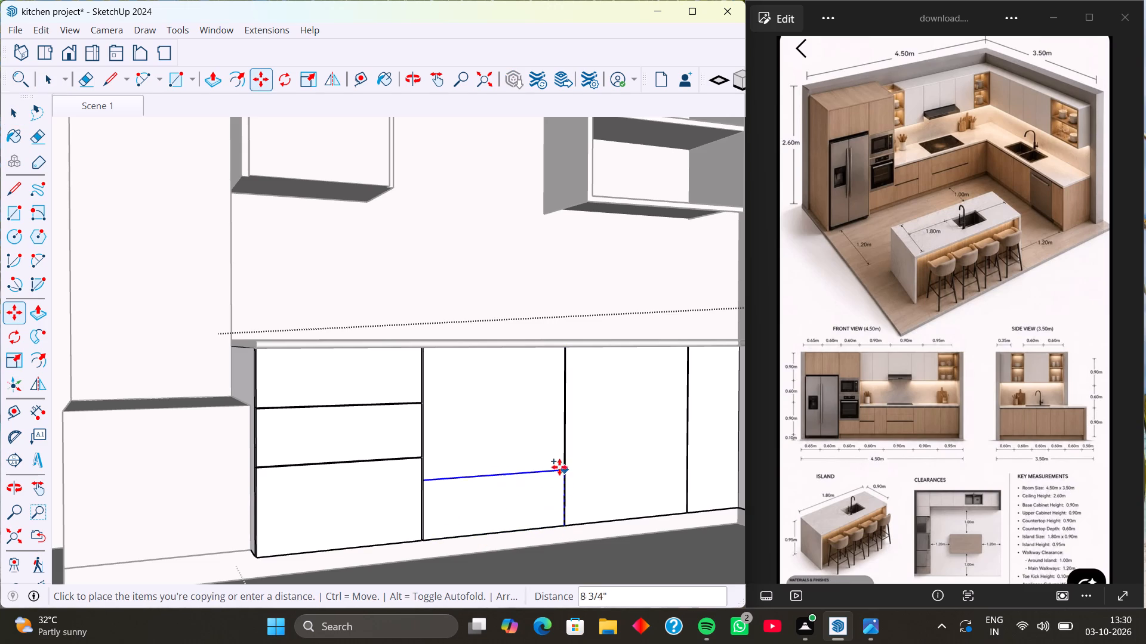
pyautogui.press('Up')
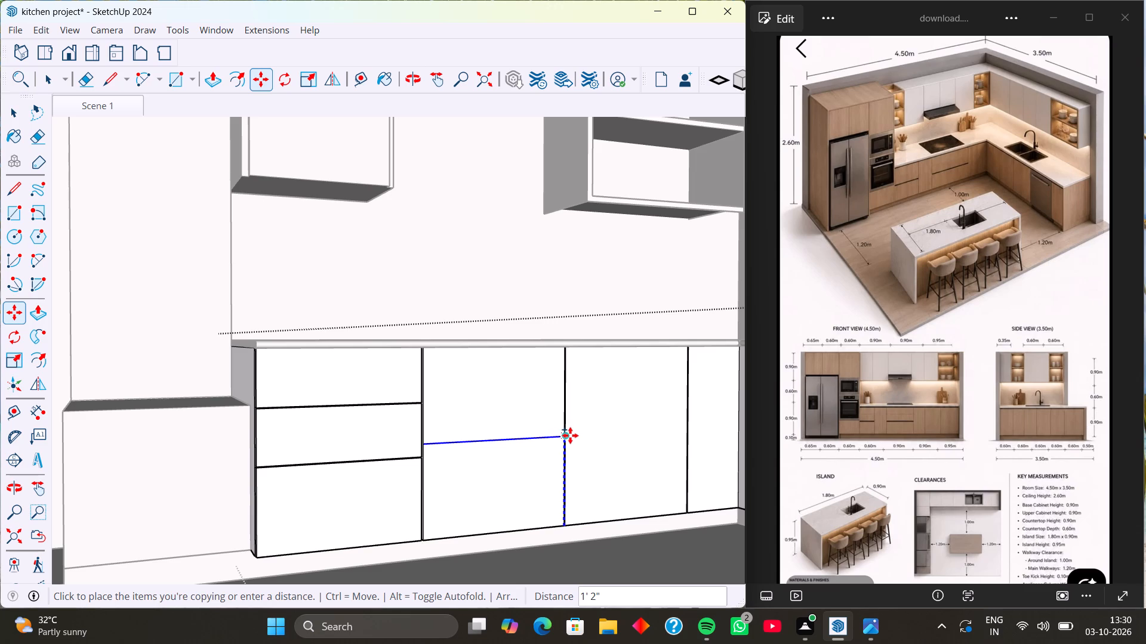
pyautogui.click(566, 439)
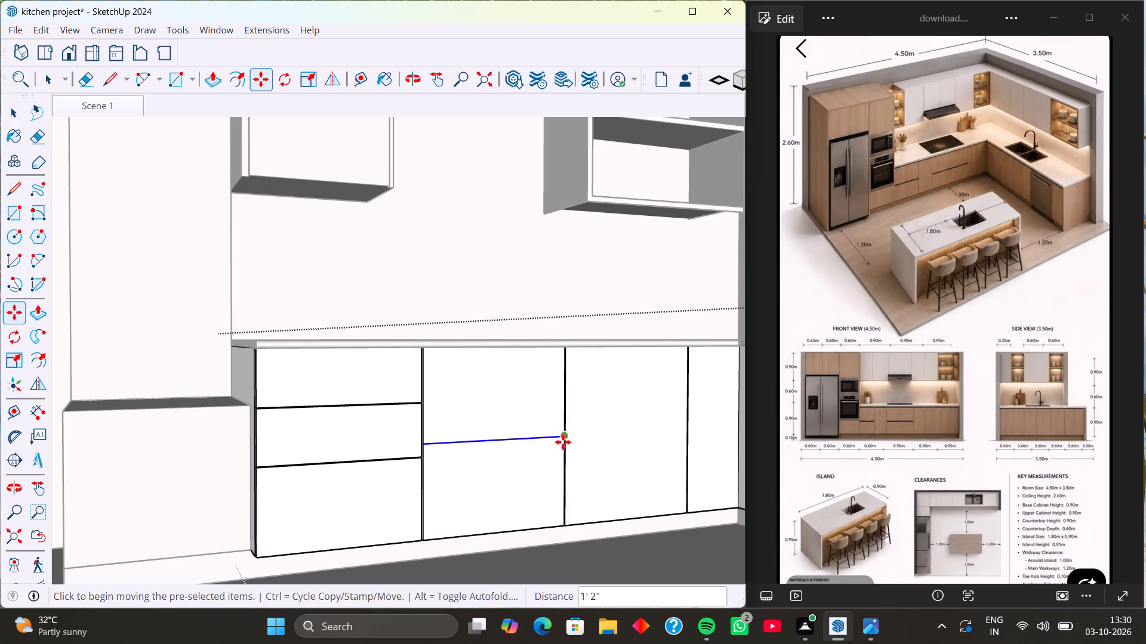
pyautogui.press('space')
# Copy the new horizontal dividing line on the front beside the drawer unit 2 mm downward.
pyautogui.scroll(17, 436, 448)
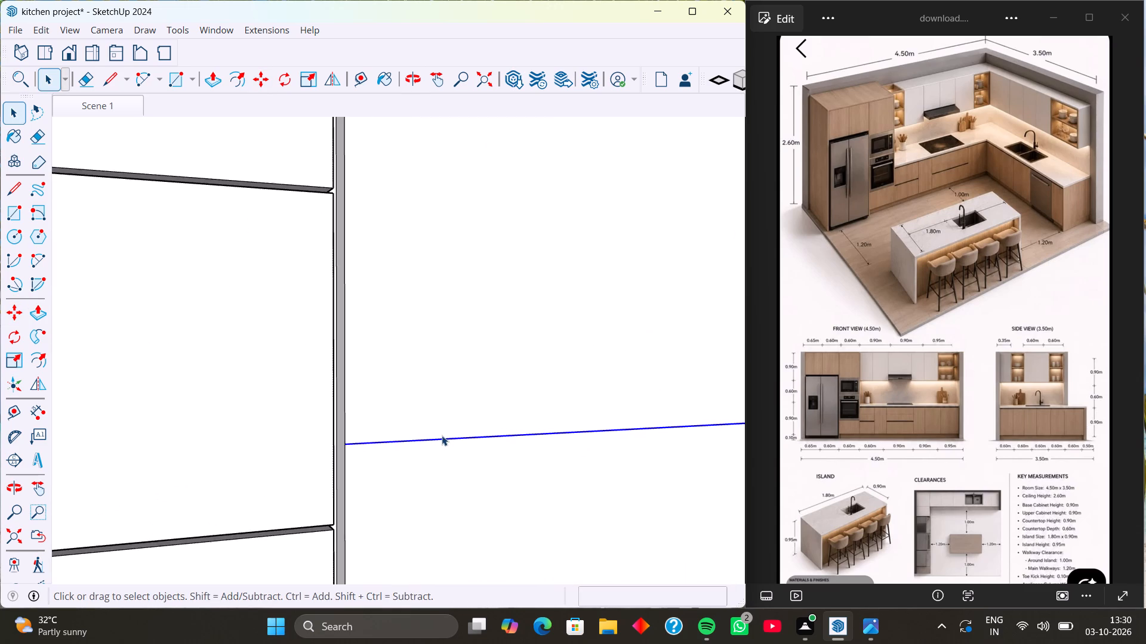
pyautogui.scroll(-11, 442, 435)
pyautogui.scroll(-3, 408, 388)
pyautogui.moveTo(475, 463); pyautogui.dragTo(306, 449, button='middle')
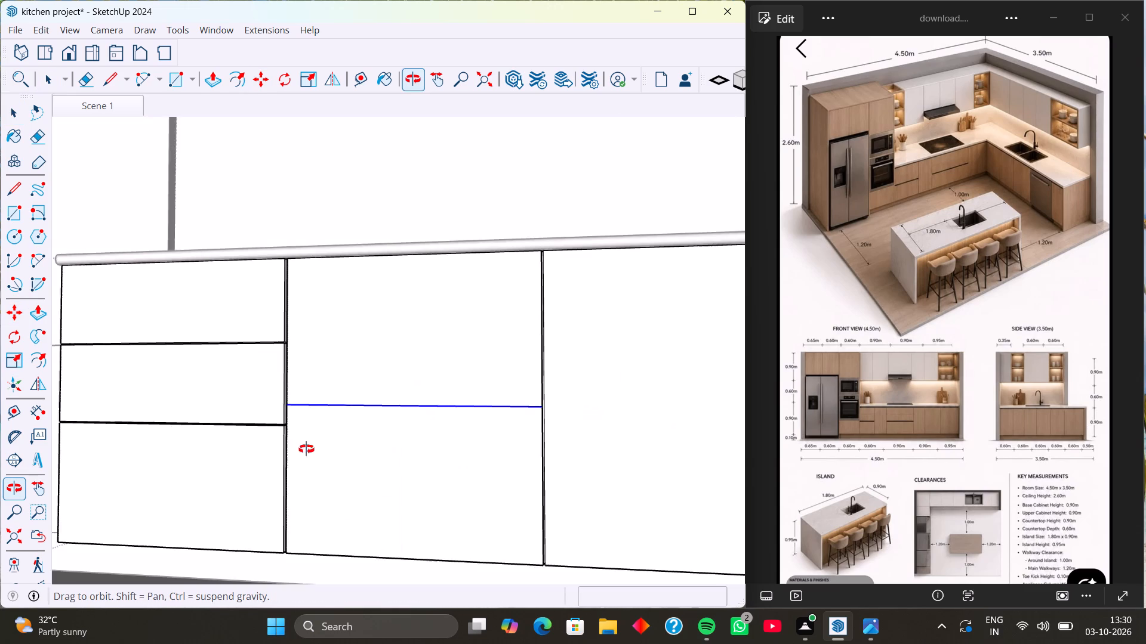
pyautogui.moveTo(306, 449); pyautogui.dragTo(372, 451, button='middle')
pyautogui.scroll(6, 390, 419)
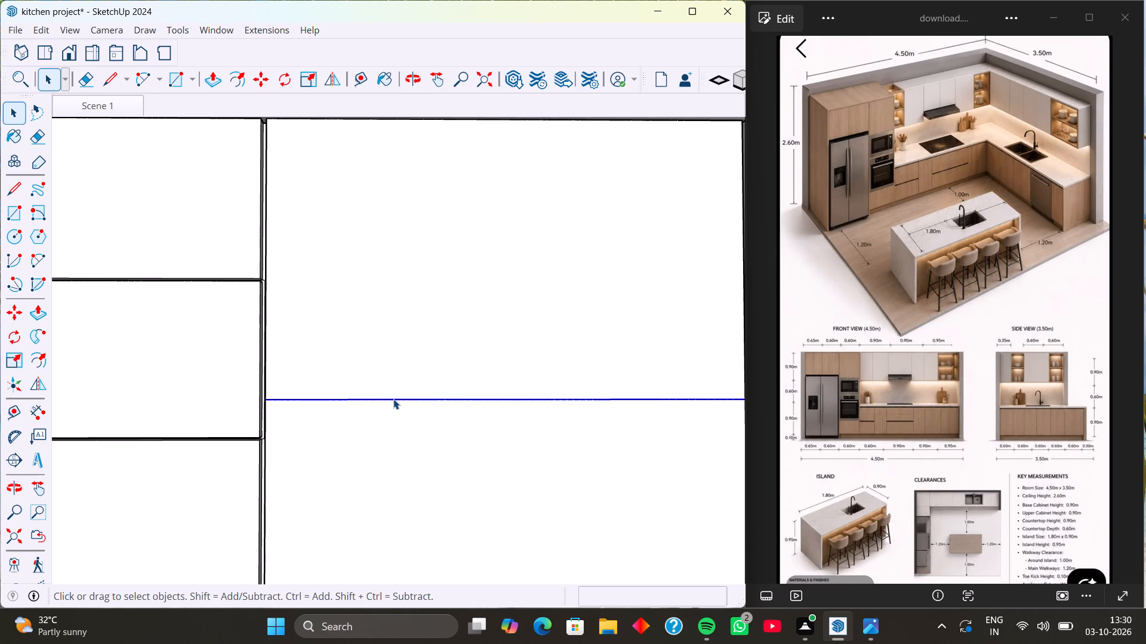
pyautogui.click(393, 399)
pyautogui.click(393, 399)
pyautogui.scroll(-5, 362, 384)
pyautogui.press('m')
pyautogui.scroll(5, 509, 423)
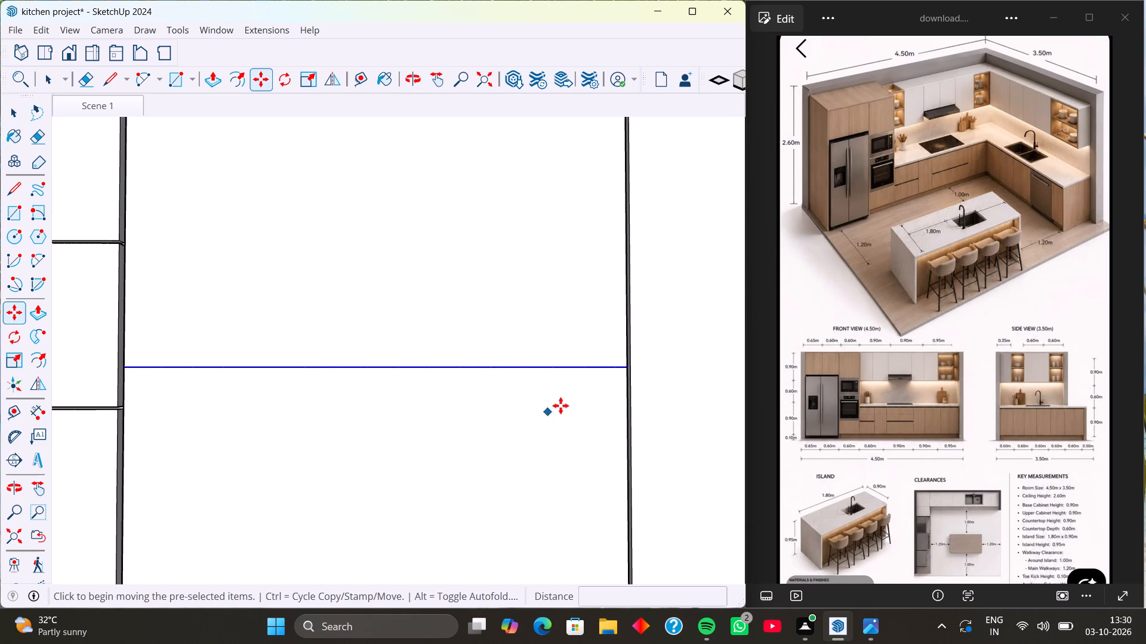
pyautogui.click(623, 368)
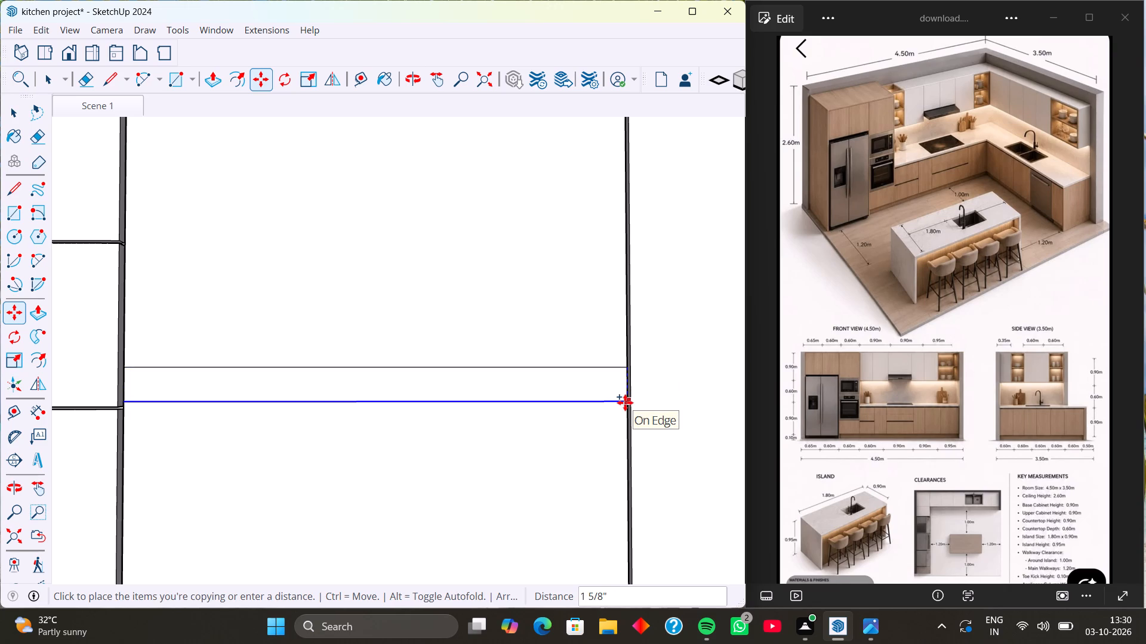
pyautogui.write('2mm')
pyautogui.press('Return')
# Copy the lower dividing line 4 mm upward so the strip extends equally above and below the original line.
pyautogui.scroll(5, 621, 367)
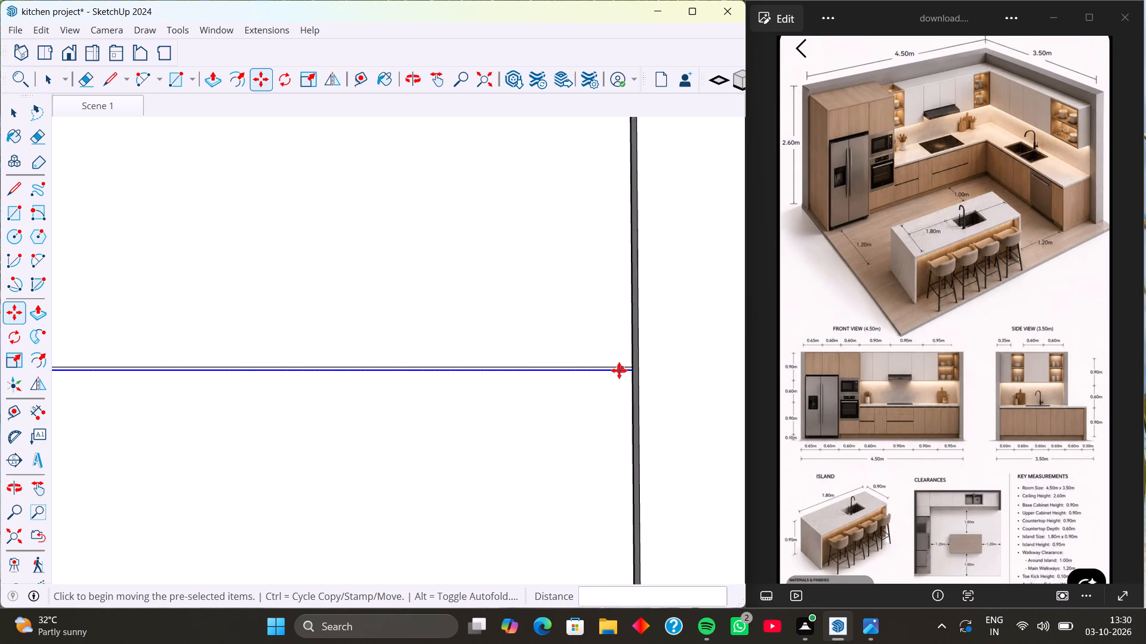
pyautogui.scroll(19, 619, 370)
pyautogui.click(634, 389)
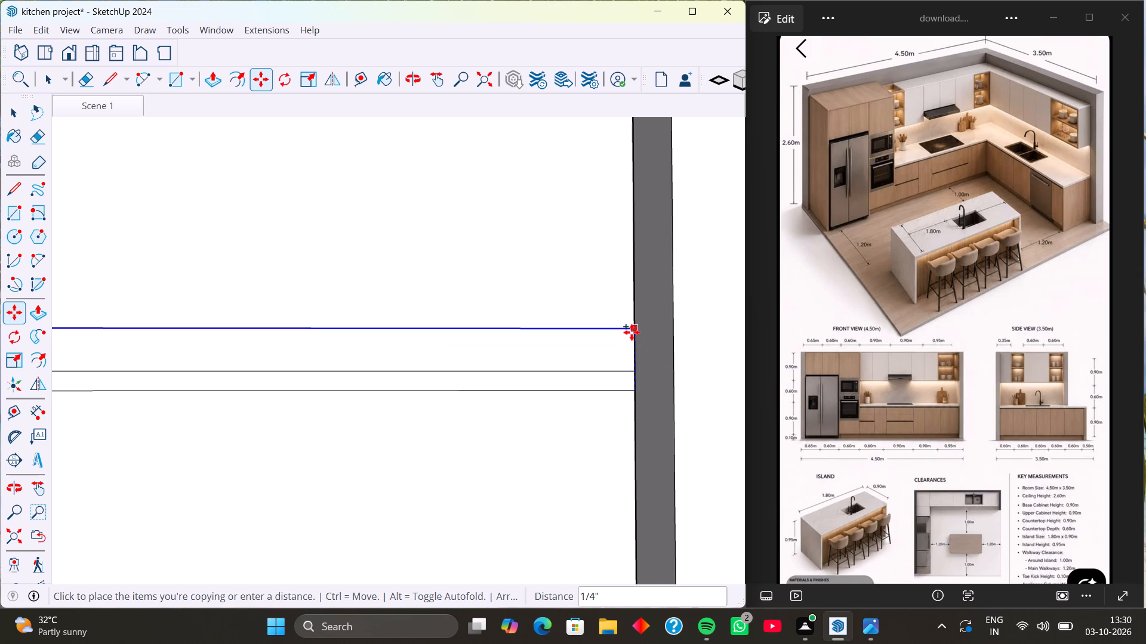
pyautogui.press('4')
pyautogui.write('mm')
pyautogui.press('Return')
pyautogui.scroll(-4, 631, 343)
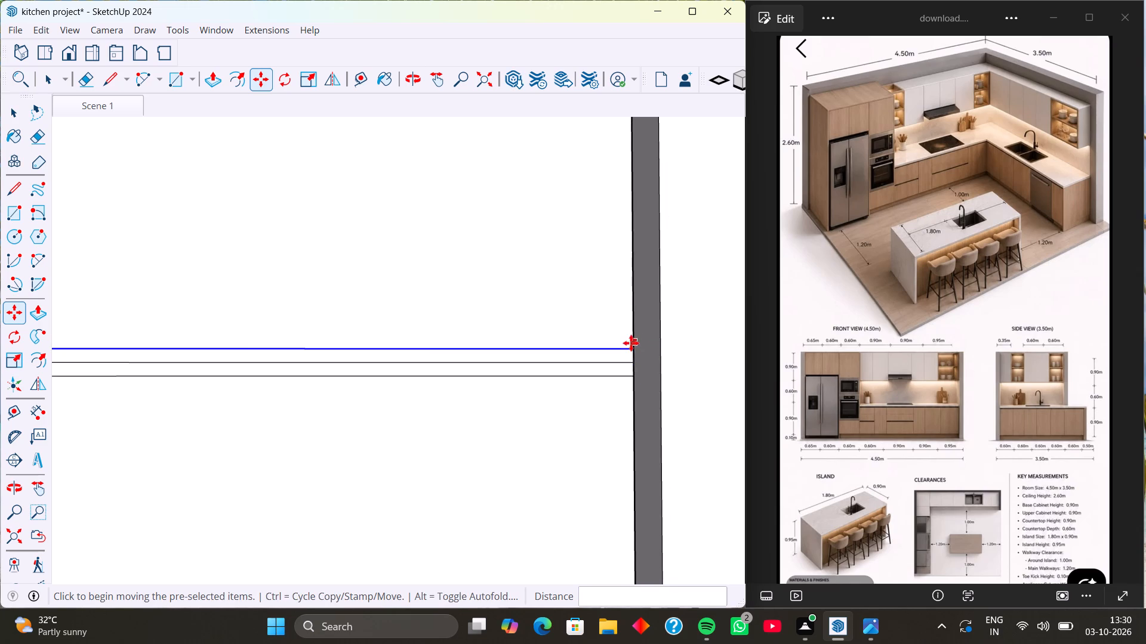
# Delete the middle of the three horizontal dividing lines, leaving a single 4 mm gap strip.
pyautogui.press('space')
pyautogui.click(586, 361)
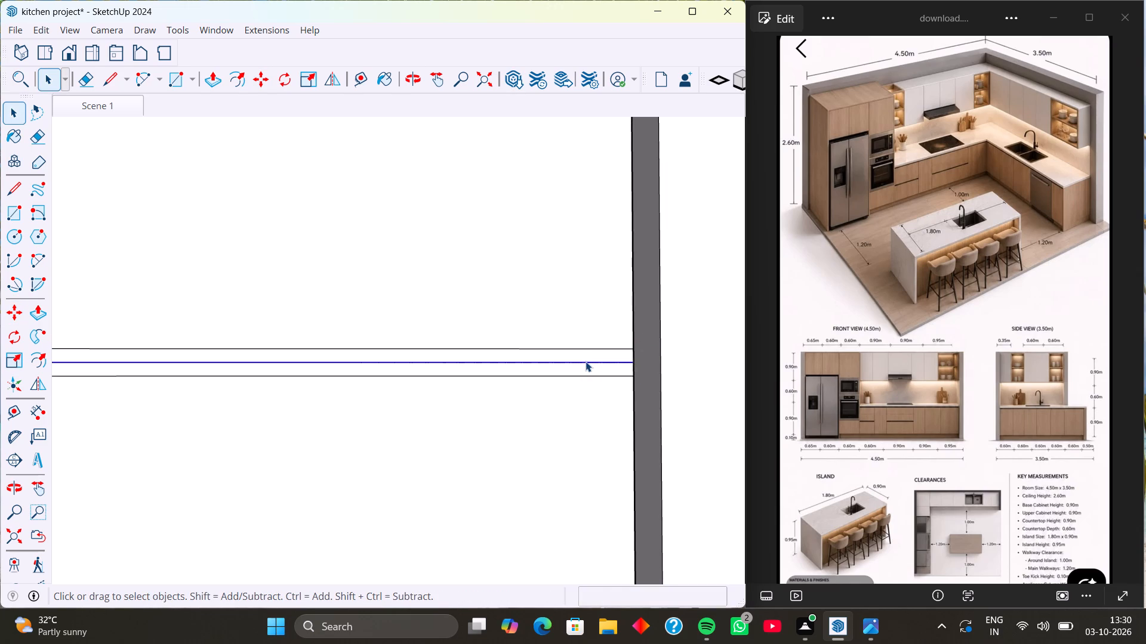
pyautogui.press('Delete')
# Push the horizontal gap strip 18 mm into the cabinet front with Push/Pull.
pyautogui.click(586, 361)
pyautogui.press('p')
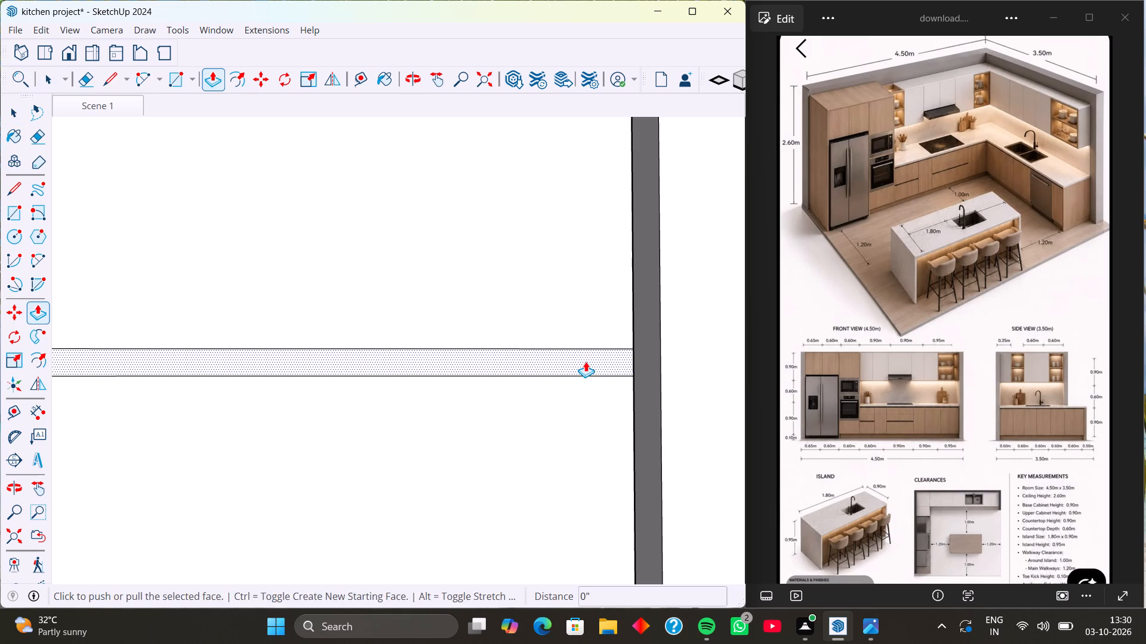
pyautogui.moveTo(586, 361); pyautogui.dragTo(587, 355)
pyautogui.scroll(4, 557, 357)
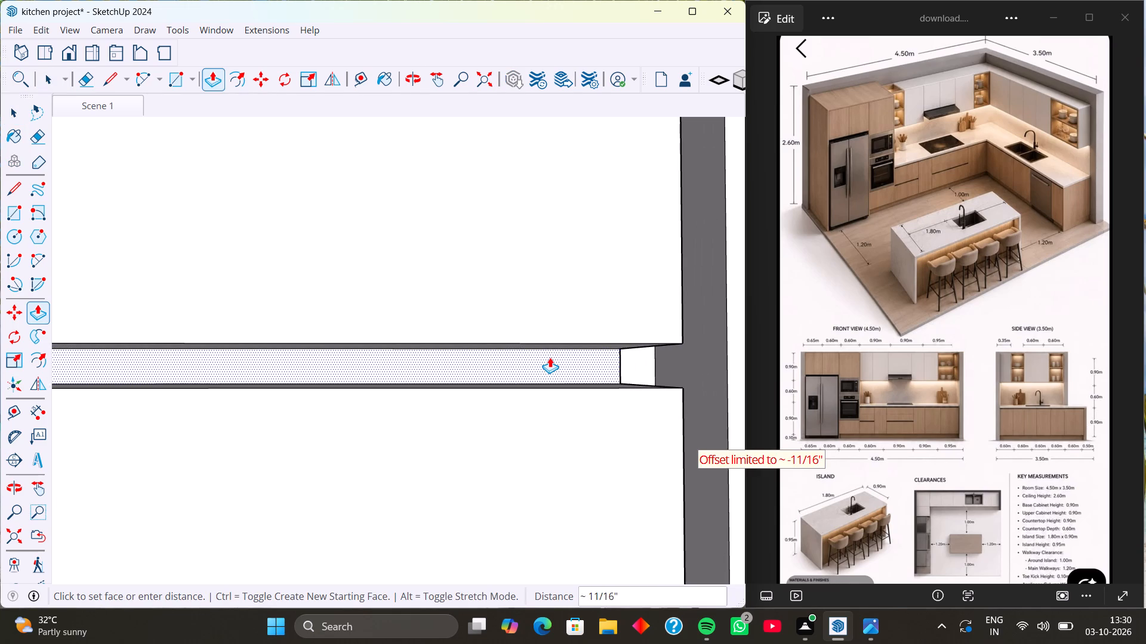
pyautogui.press('1')
pyautogui.write('8mm')
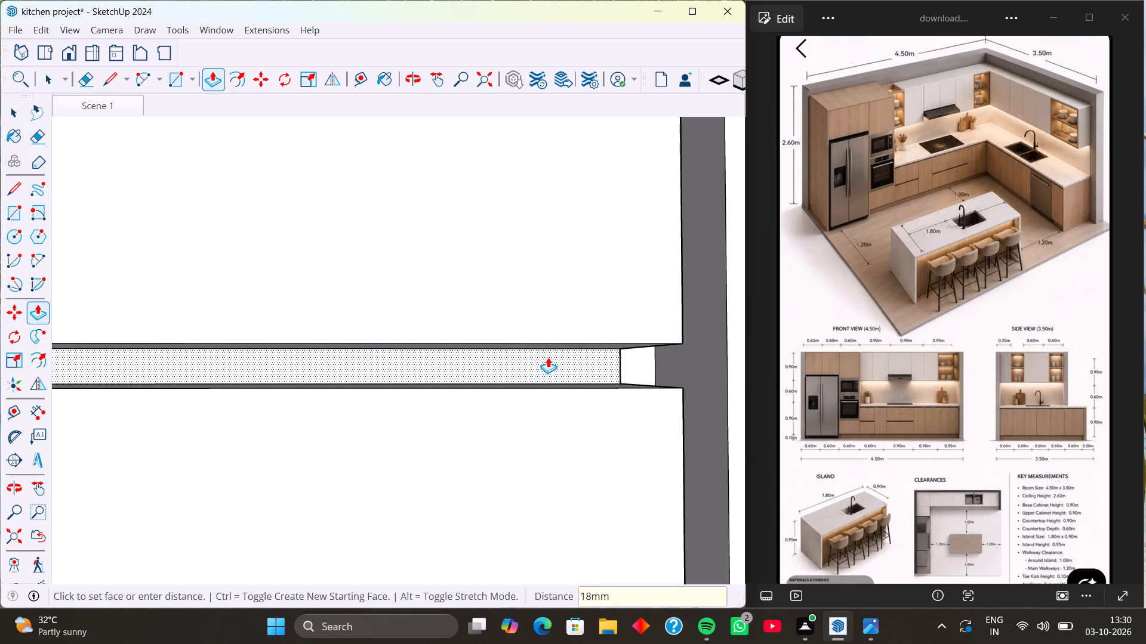
pyautogui.press('Return')
pyautogui.scroll(-20, 564, 356)
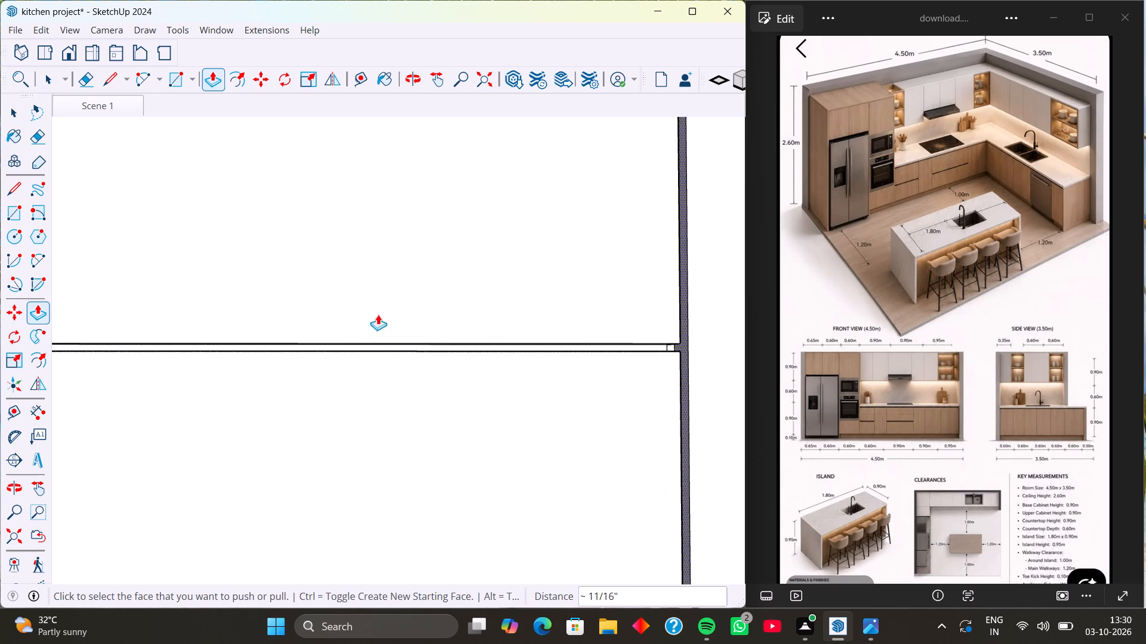
pyautogui.scroll(-15, 378, 314)
pyautogui.press('space')
# Examine the new horizontal gap and its junctions with the vertical gaps beside the drawer unit.
pyautogui.scroll(7, 376, 304)
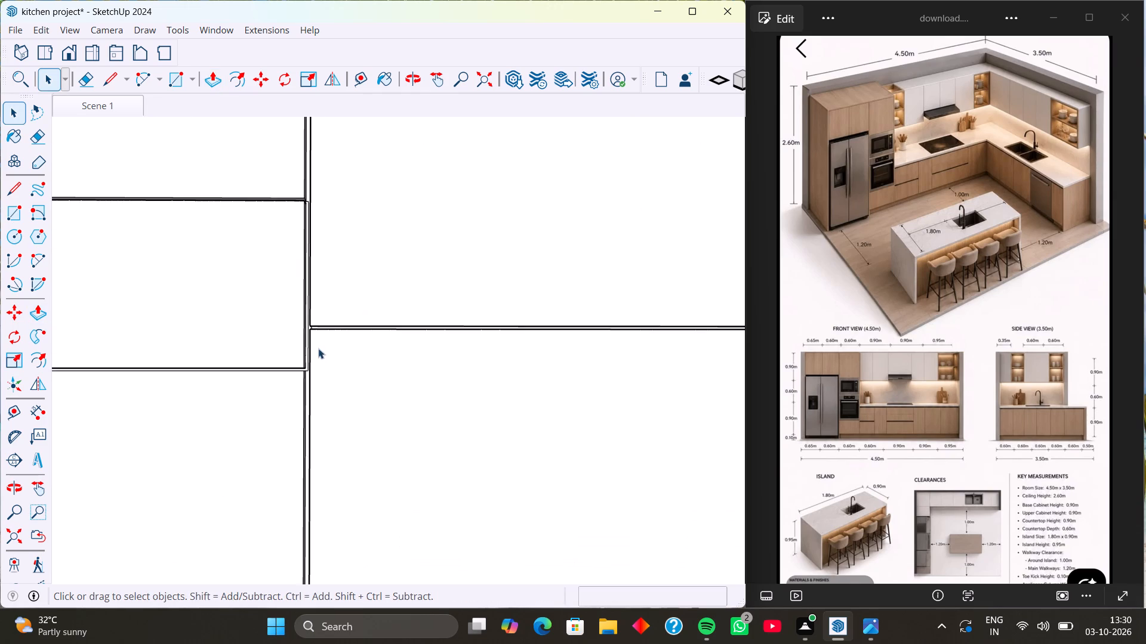
pyautogui.scroll(5, 318, 348)
pyautogui.moveTo(315, 343); pyautogui.dragTo(321, 339, button='middle')
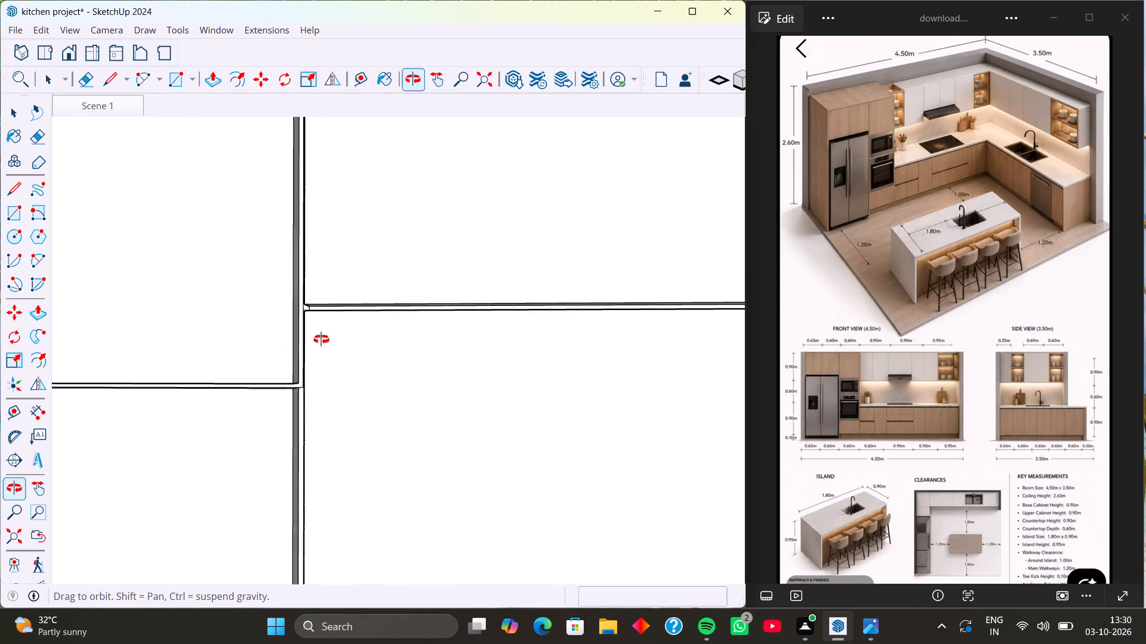
pyautogui.moveTo(321, 339); pyautogui.dragTo(467, 321, button='middle')
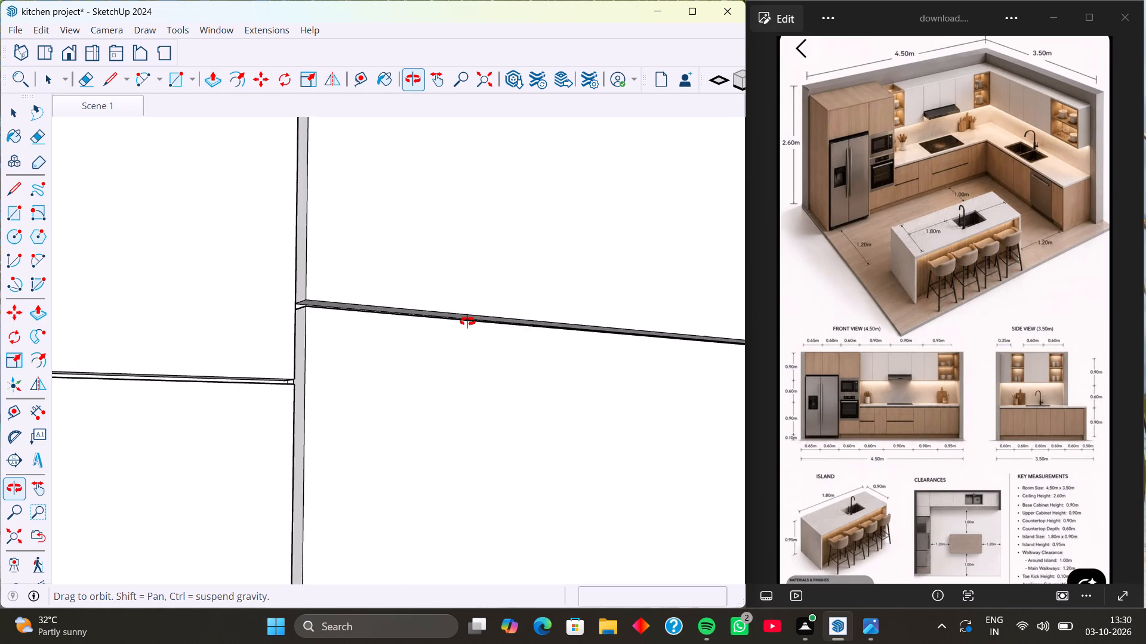
pyautogui.moveTo(467, 321); pyautogui.dragTo(455, 320, button='middle')
pyautogui.scroll(1, 455, 320)
pyautogui.scroll(-5, 363, 302)
pyautogui.moveTo(624, 330); pyautogui.dragTo(536, 310, button='middle')
pyautogui.scroll(-5, 331, 282)
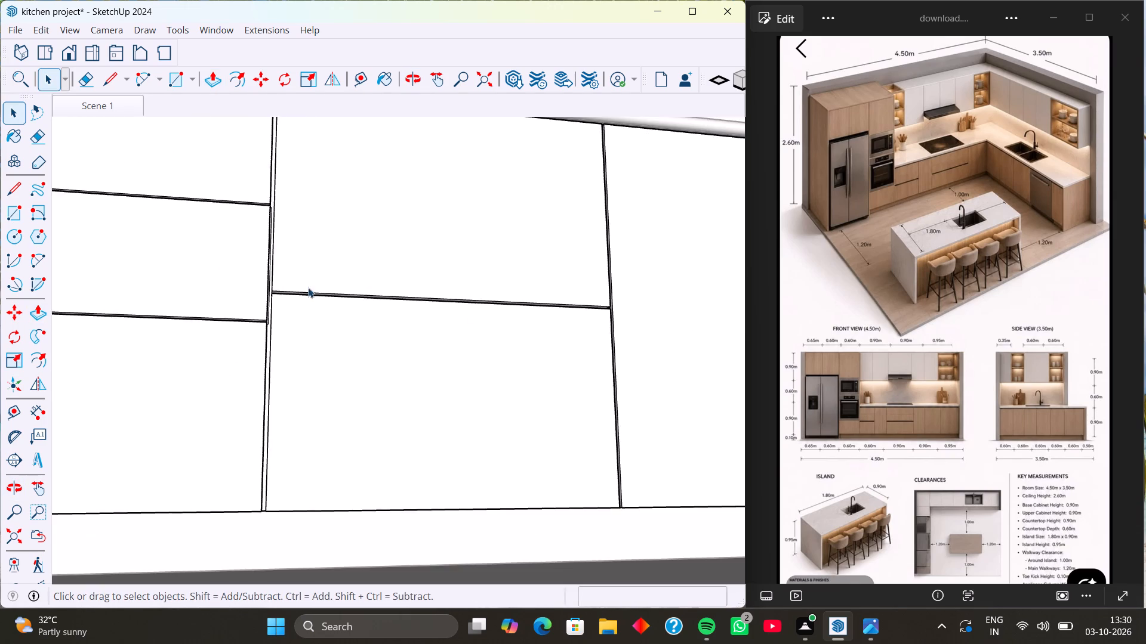
pyautogui.scroll(17, 680, 338)
pyautogui.moveTo(548, 306); pyautogui.dragTo(473, 330, button='middle')
pyautogui.scroll(1, 544, 309)
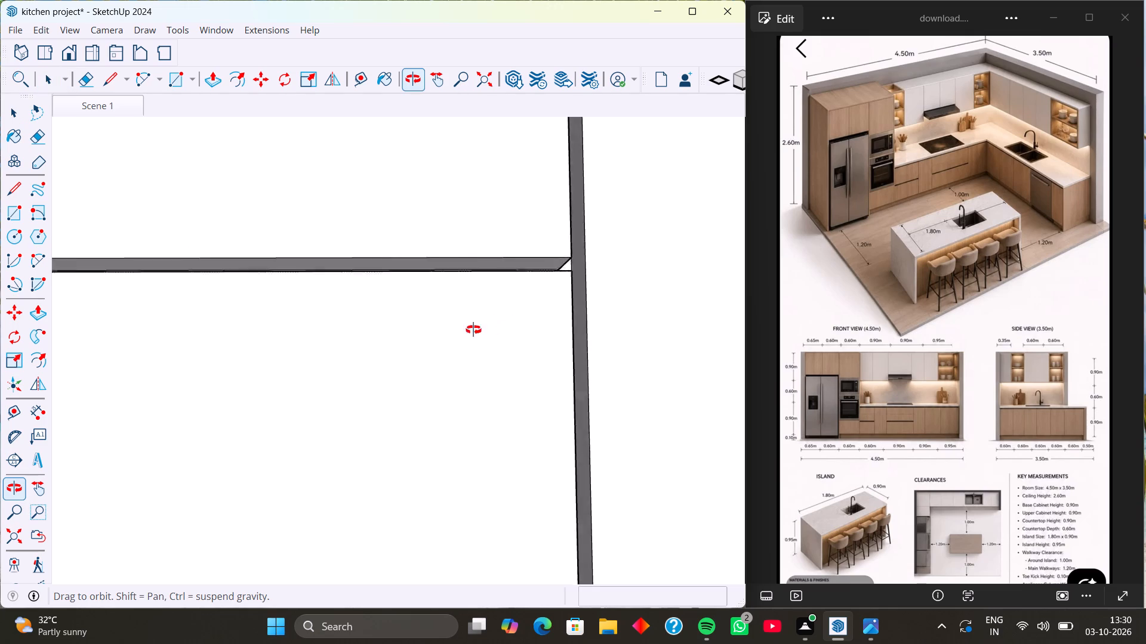
pyautogui.moveTo(473, 330); pyautogui.dragTo(491, 321, button='middle')
pyautogui.scroll(-6, 608, 321)
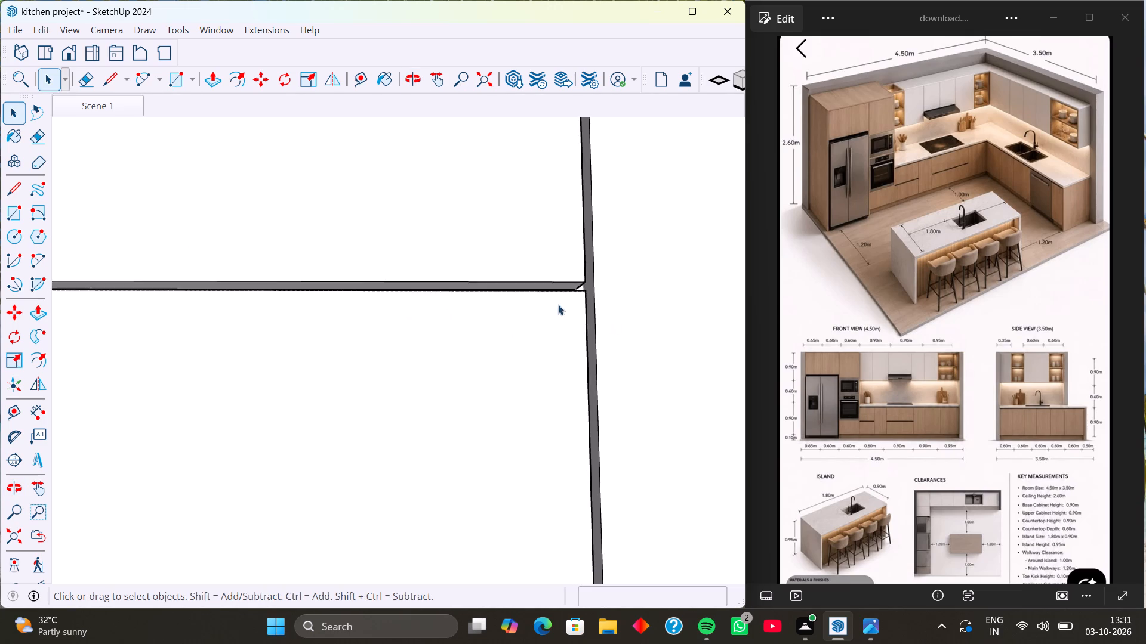
pyautogui.scroll(-15, 558, 305)
pyautogui.moveTo(418, 245); pyautogui.dragTo(395, 341, button='middle')
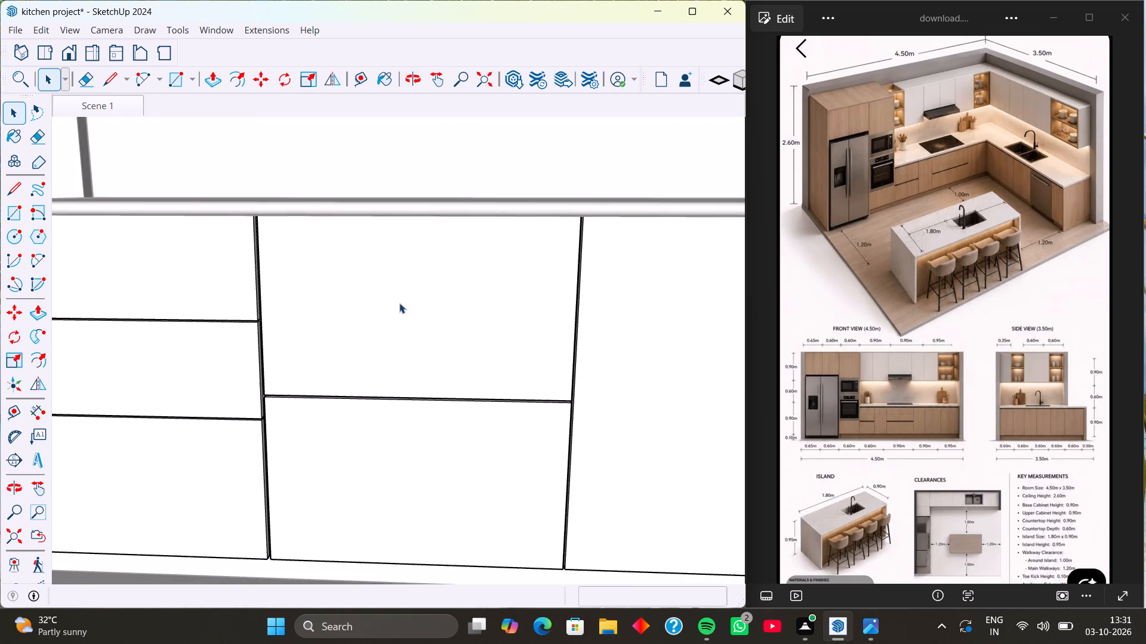
pyautogui.scroll(10, 399, 233)
pyautogui.moveTo(409, 225); pyautogui.dragTo(412, 312, button='middle')
pyautogui.scroll(1, 426, 297)
pyautogui.scroll(-3, 484, 258)
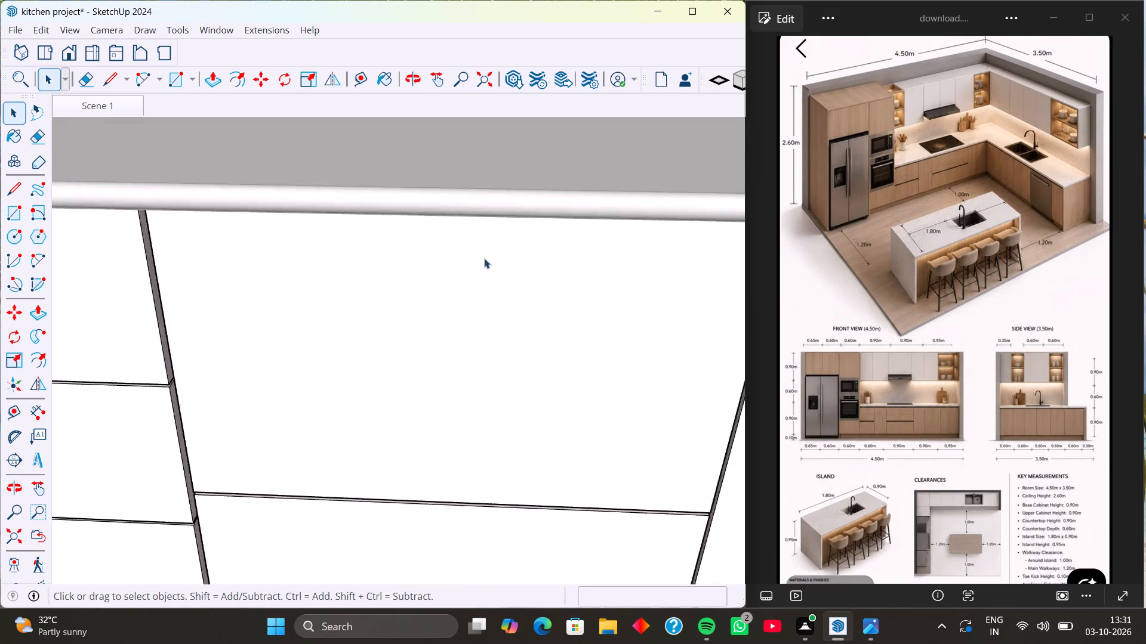
pyautogui.scroll(-9, 484, 258)
pyautogui.moveTo(286, 397); pyautogui.dragTo(490, 327, button='middle')
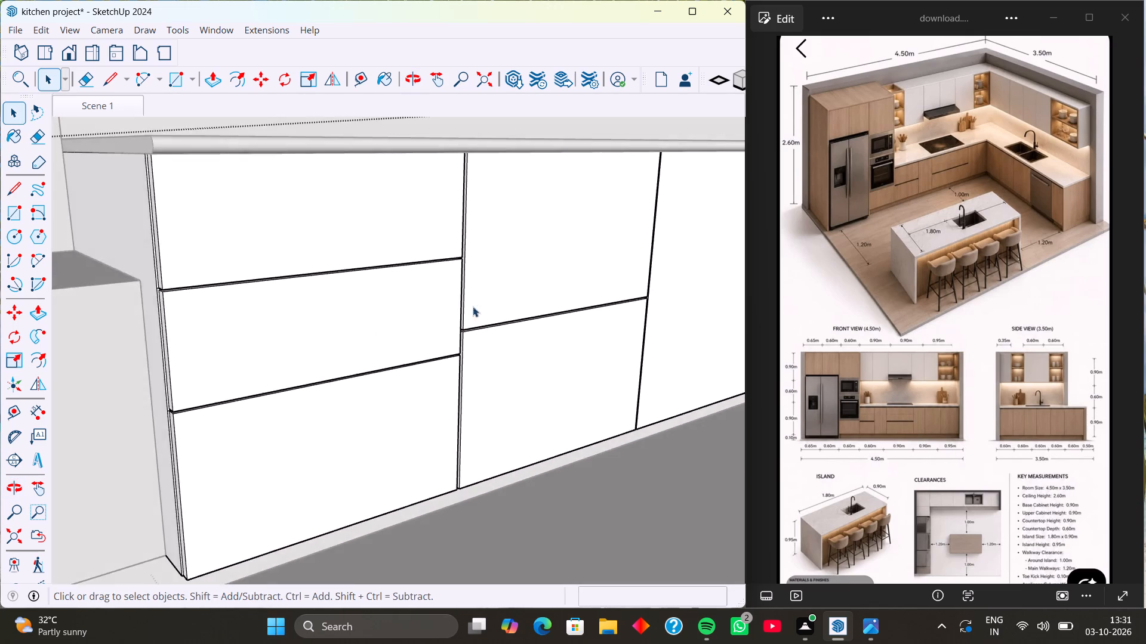
pyautogui.scroll(12, 461, 296)
pyautogui.moveTo(405, 312); pyautogui.dragTo(265, 300, button='middle')
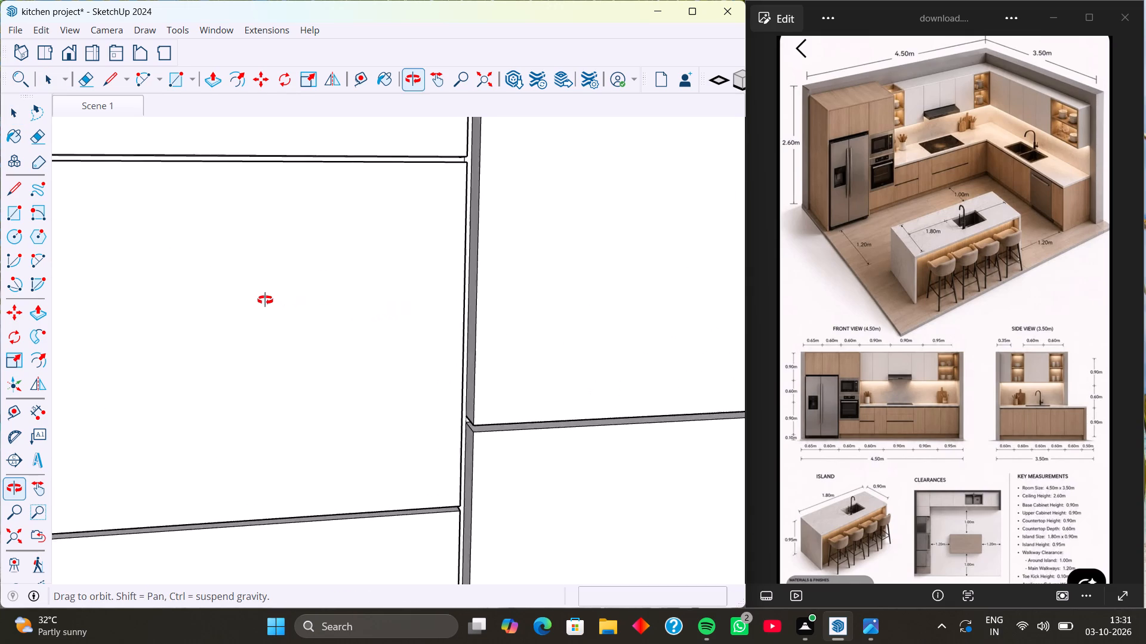
# Draw a guide along the red axis, about 4' 1/8" long, from the upper drawer gap's top edge to the third front panel's far edge.
pyautogui.moveTo(265, 300); pyautogui.dragTo(210, 290, button='middle')
pyautogui.scroll(-9, 230, 277)
pyautogui.scroll(-6, 535, 307)
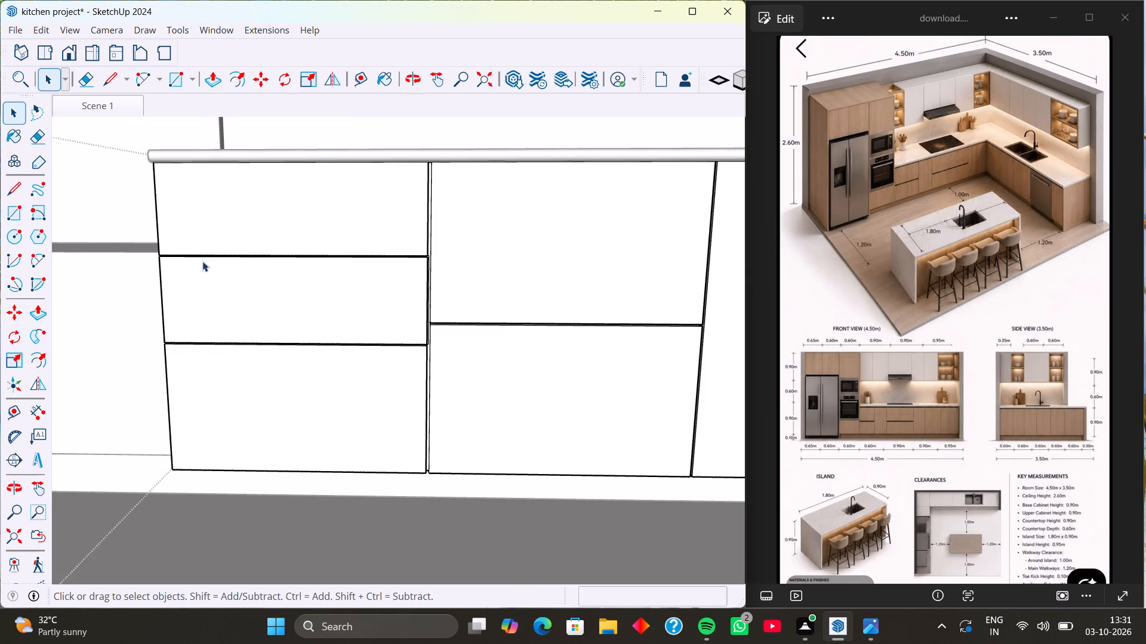
pyautogui.scroll(10, 637, 321)
pyautogui.scroll(-8, 537, 296)
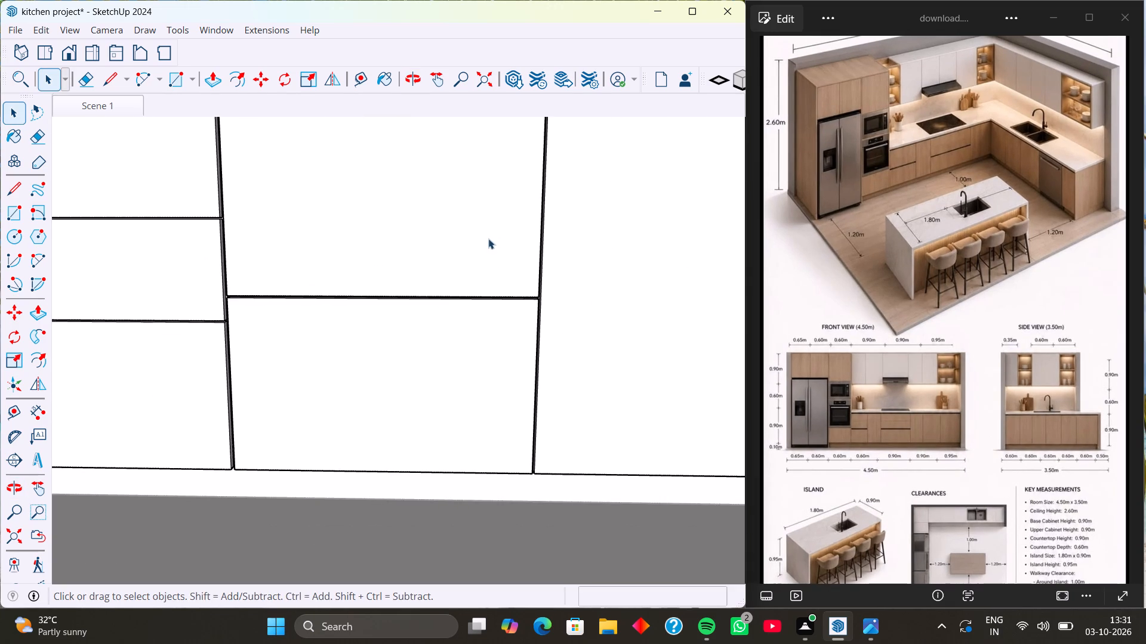
pyautogui.scroll(-8, 445, 233)
pyautogui.click(599, 252)
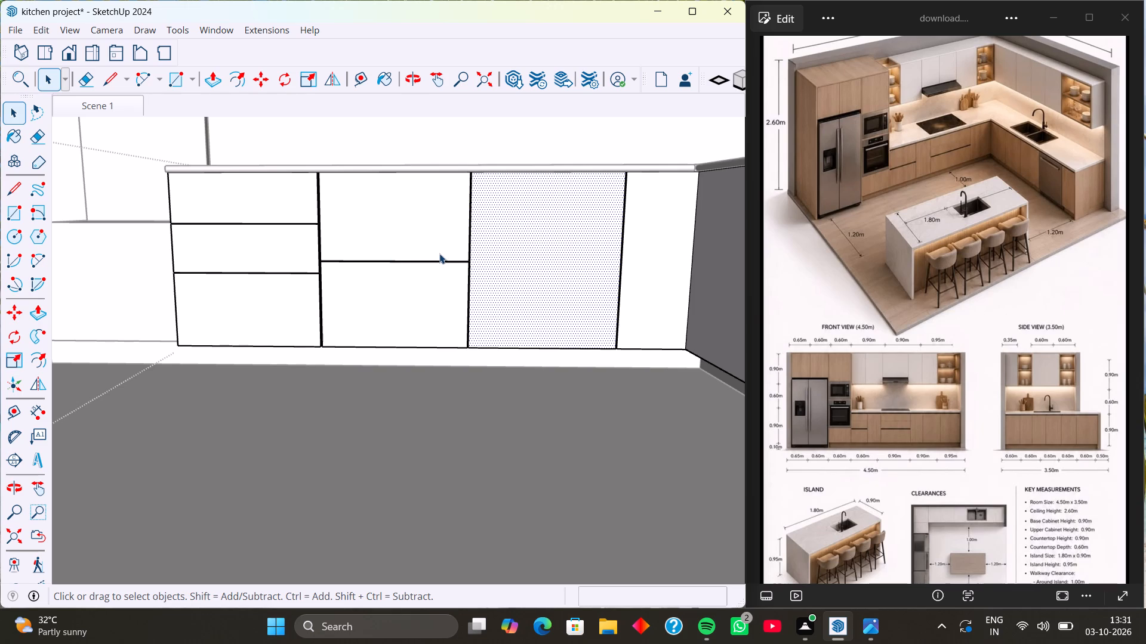
pyautogui.press('t')
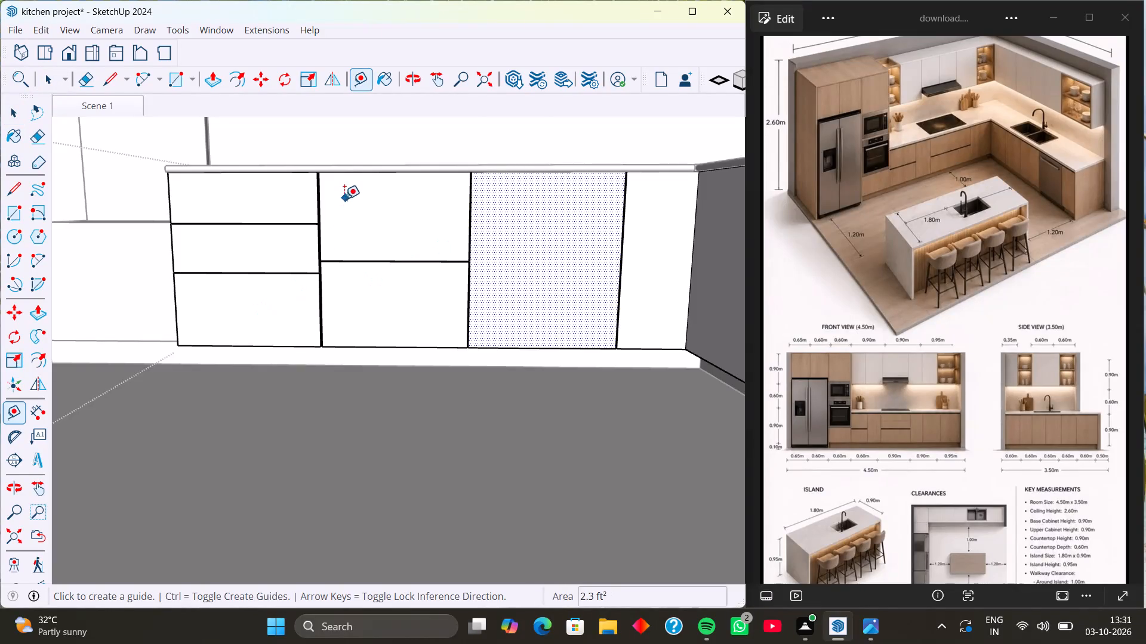
pyautogui.scroll(5, 344, 199)
pyautogui.scroll(12, 304, 225)
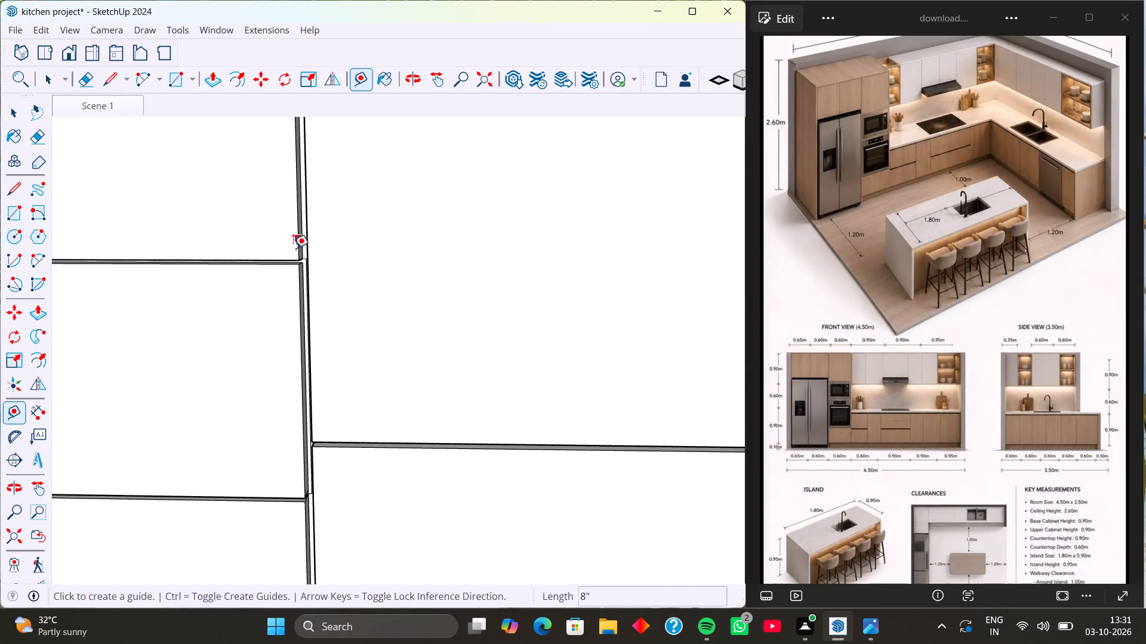
pyautogui.click(297, 259)
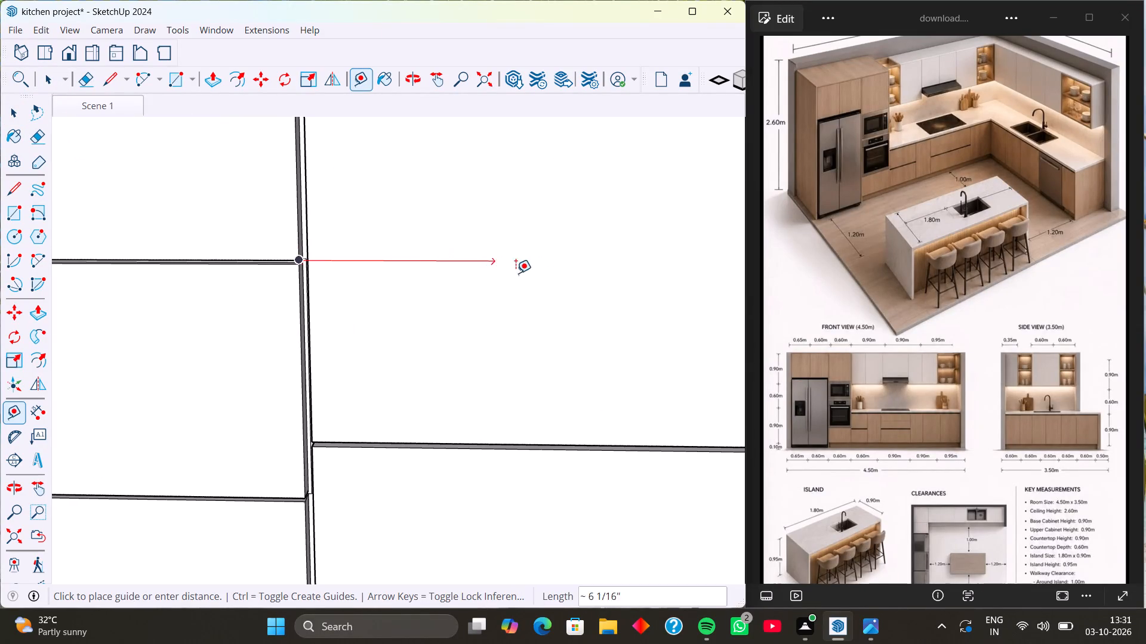
pyautogui.scroll(-4, 577, 267)
pyautogui.scroll(-4, 181, 186)
pyautogui.scroll(-6, 0, 164)
pyautogui.scroll(-16, 714, 302)
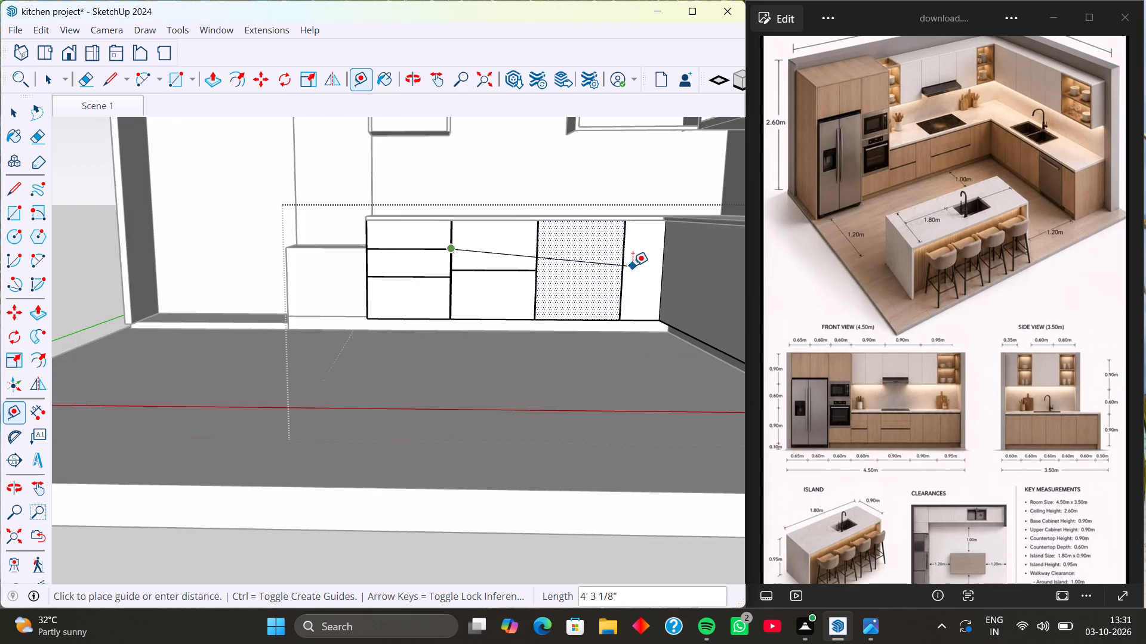
pyautogui.press('Right')
pyautogui.scroll(2, 624, 258)
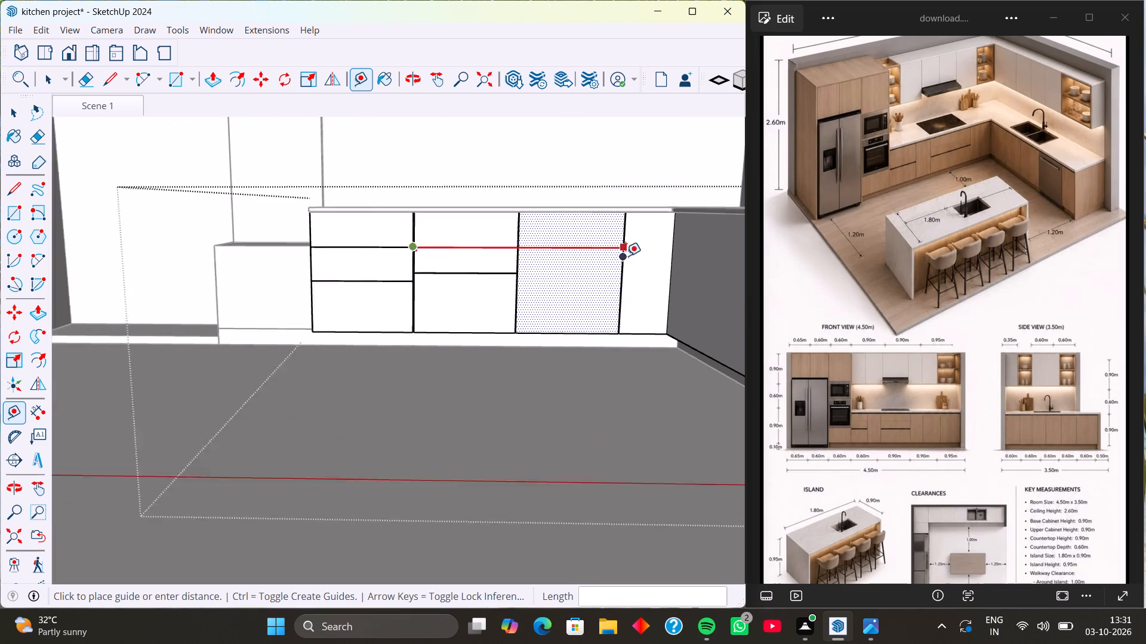
pyautogui.scroll(3, 626, 256)
pyautogui.click(621, 243)
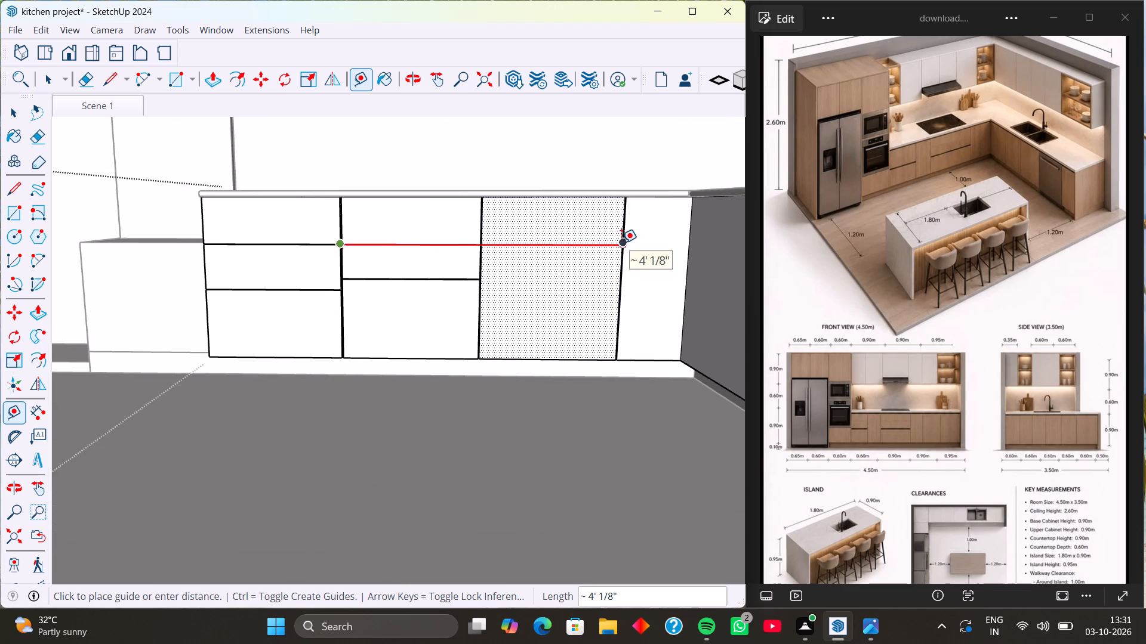
# Draw a parallel guide, about 4' 1/8" long, from the upper drawer gap's bottom edge to the third front panel's far edge.
pyautogui.scroll(5, 364, 258)
pyautogui.scroll(11, 325, 222)
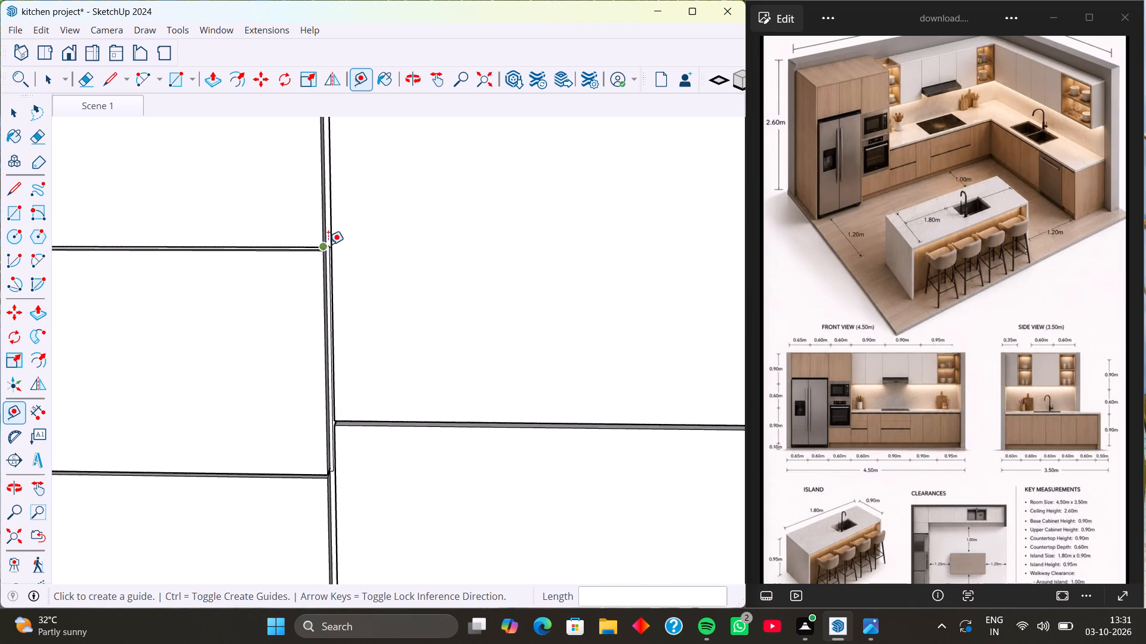
pyautogui.scroll(20, 328, 244)
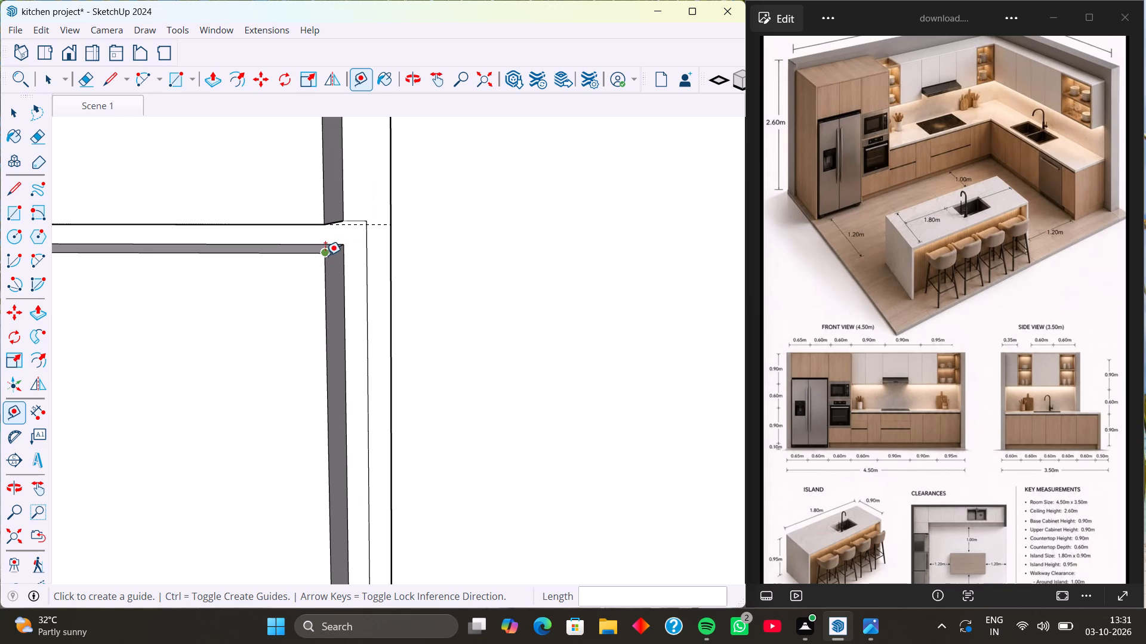
pyautogui.click(325, 255)
pyautogui.scroll(-20, 310, 252)
pyautogui.scroll(-2, 310, 252)
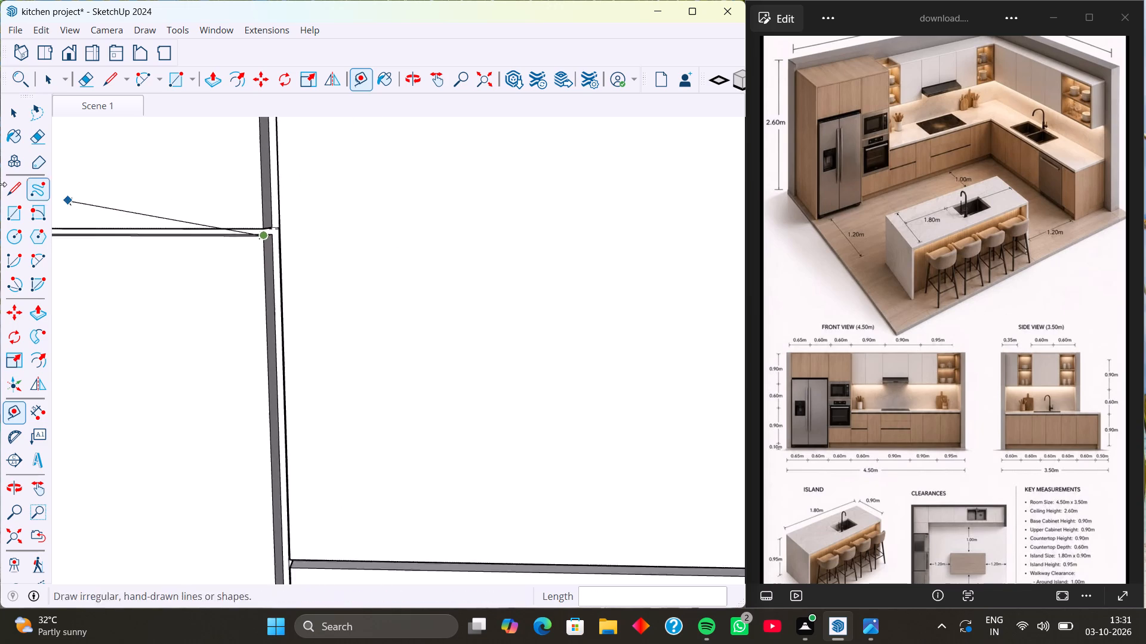
pyautogui.scroll(-20, 0, 184)
pyautogui.scroll(-16, 0, 184)
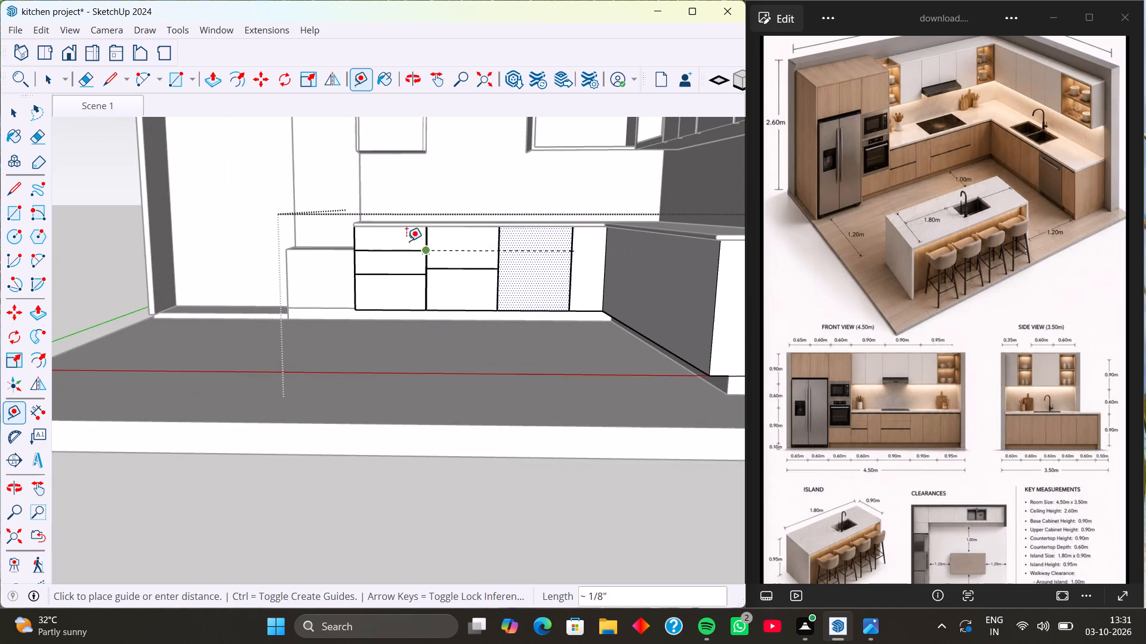
pyautogui.scroll(6, 590, 253)
pyautogui.press('Right')
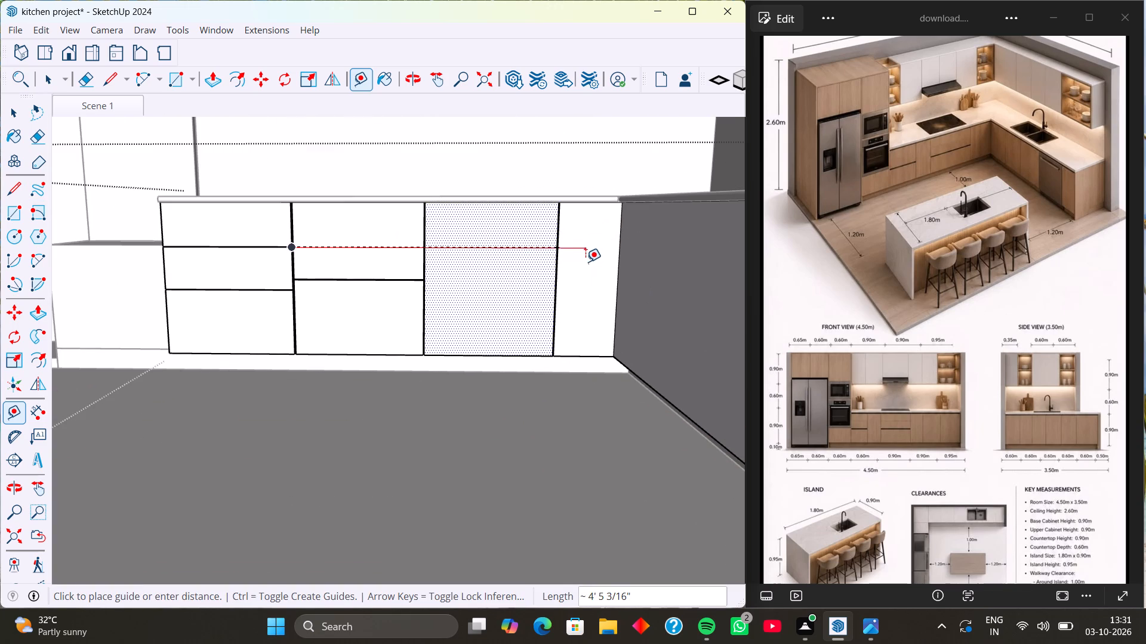
pyautogui.scroll(17, 570, 252)
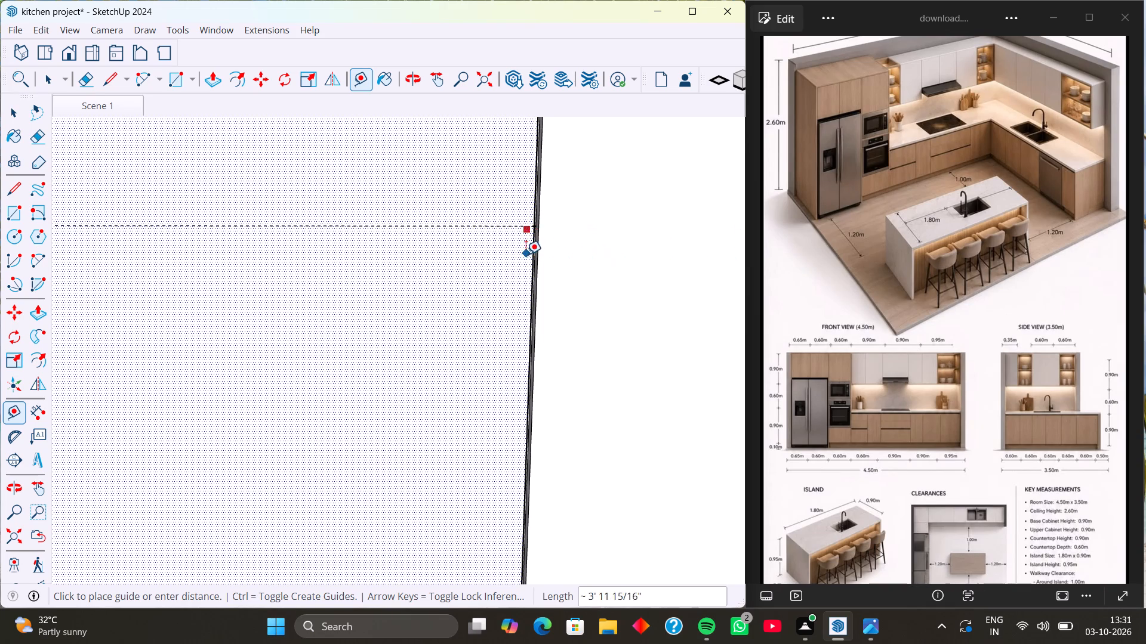
pyautogui.scroll(-4, 716, 273)
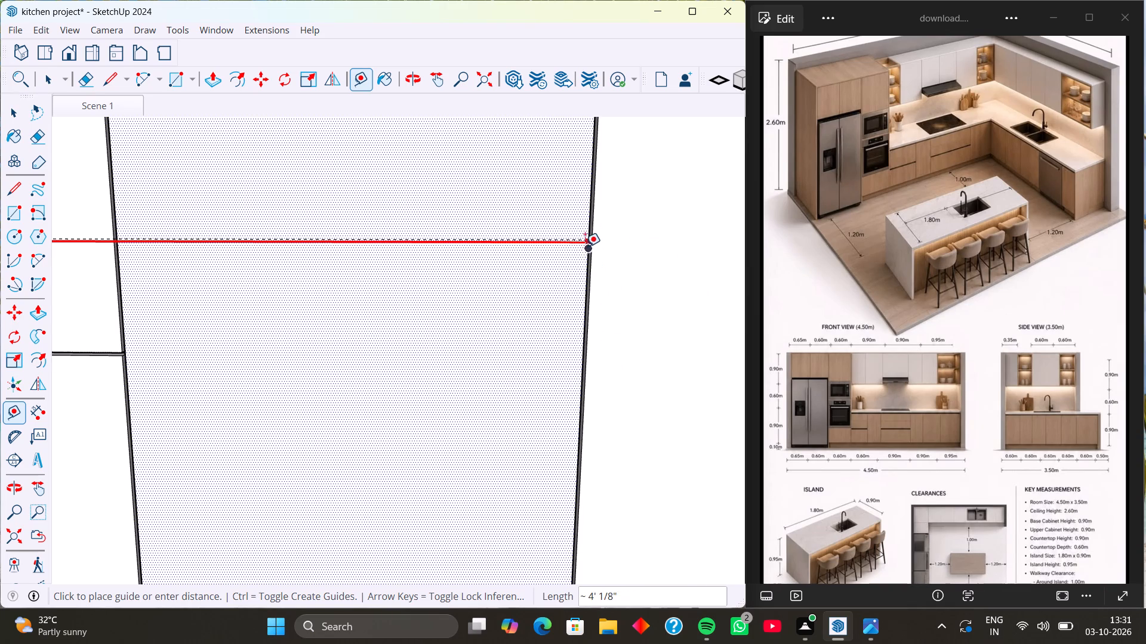
pyautogui.scroll(11, 585, 244)
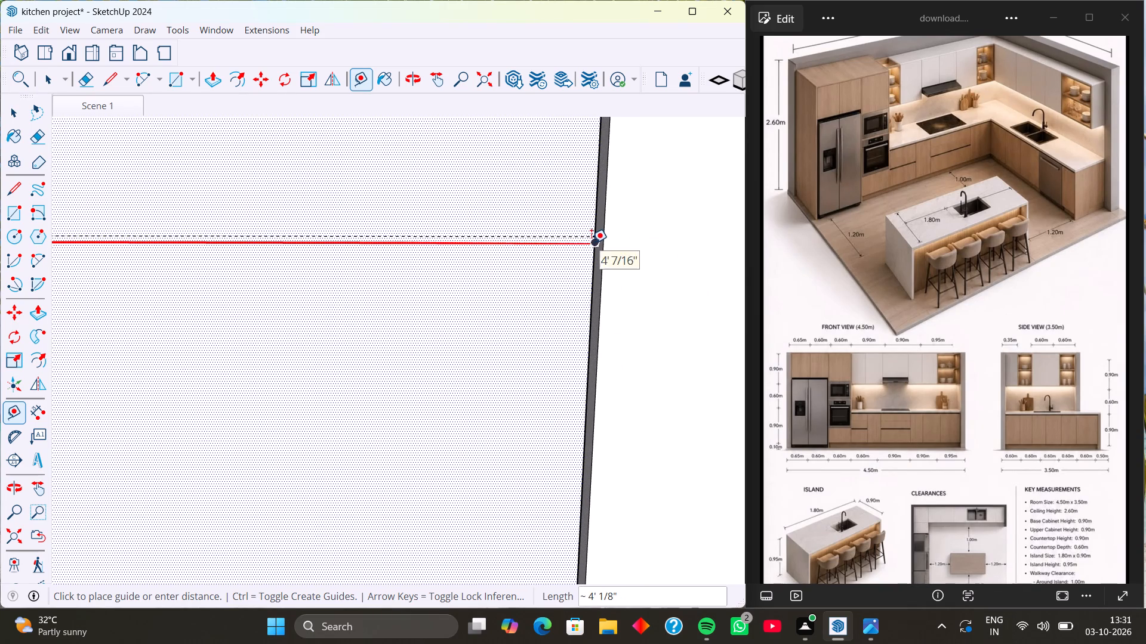
pyautogui.click(592, 243)
pyautogui.press('space')
# Draw a guide along the red axis, about 4' 1/8" long, from the lower drawer gap's top edge across the third front panel.
pyautogui.scroll(-5, 680, 226)
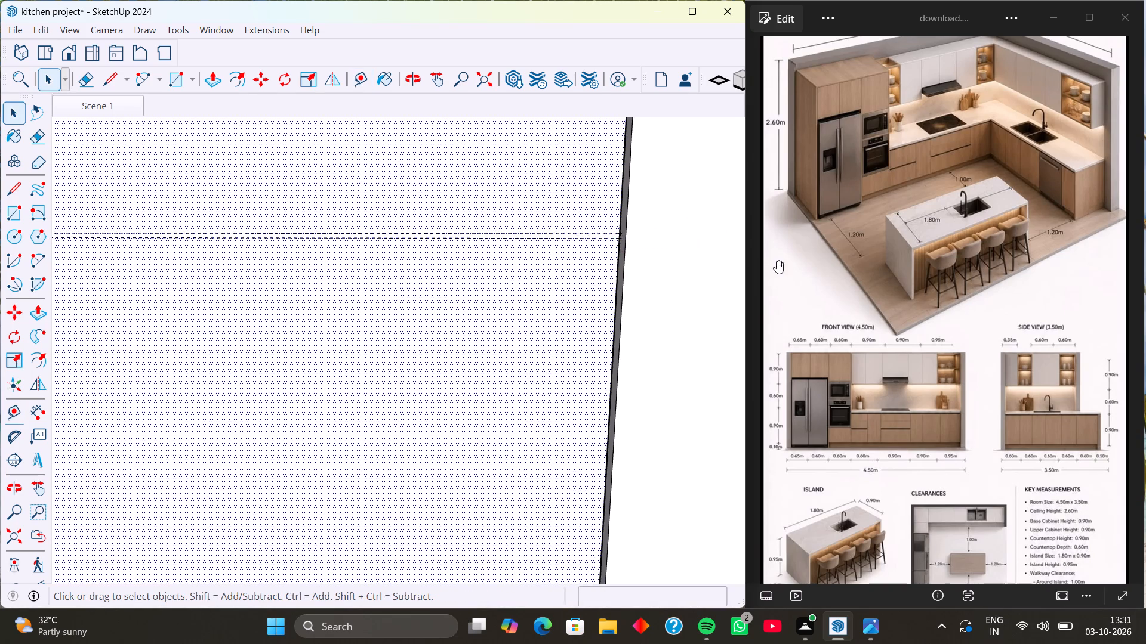
pyautogui.scroll(-4, 432, 244)
pyautogui.scroll(-9, 684, 274)
pyautogui.scroll(-4, 370, 294)
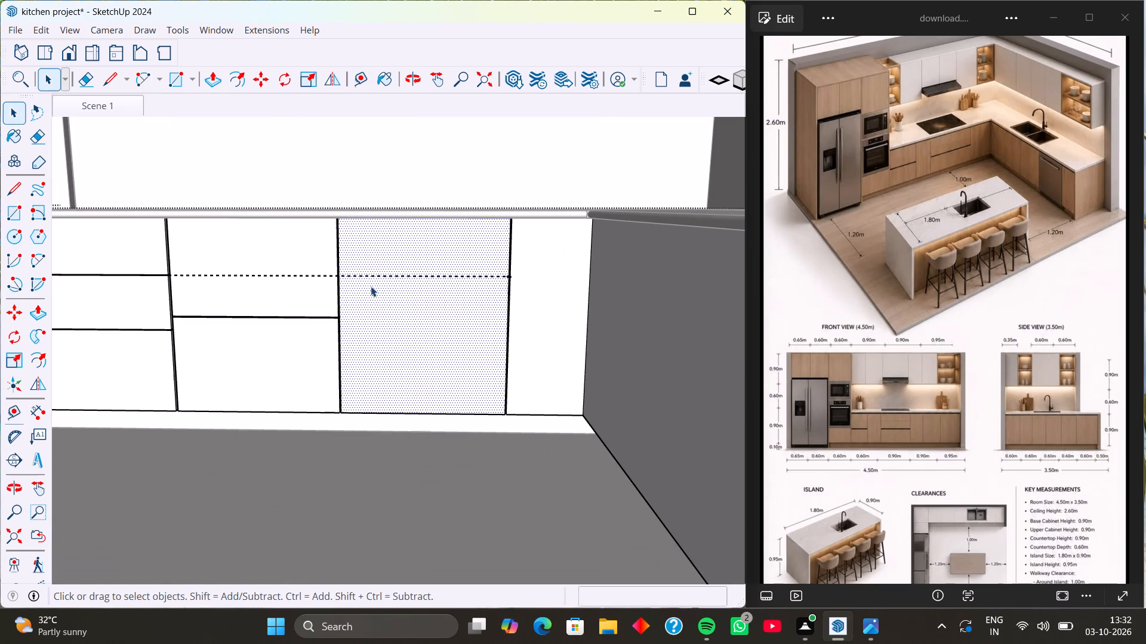
pyautogui.scroll(6, 143, 346)
pyautogui.scroll(12, 167, 299)
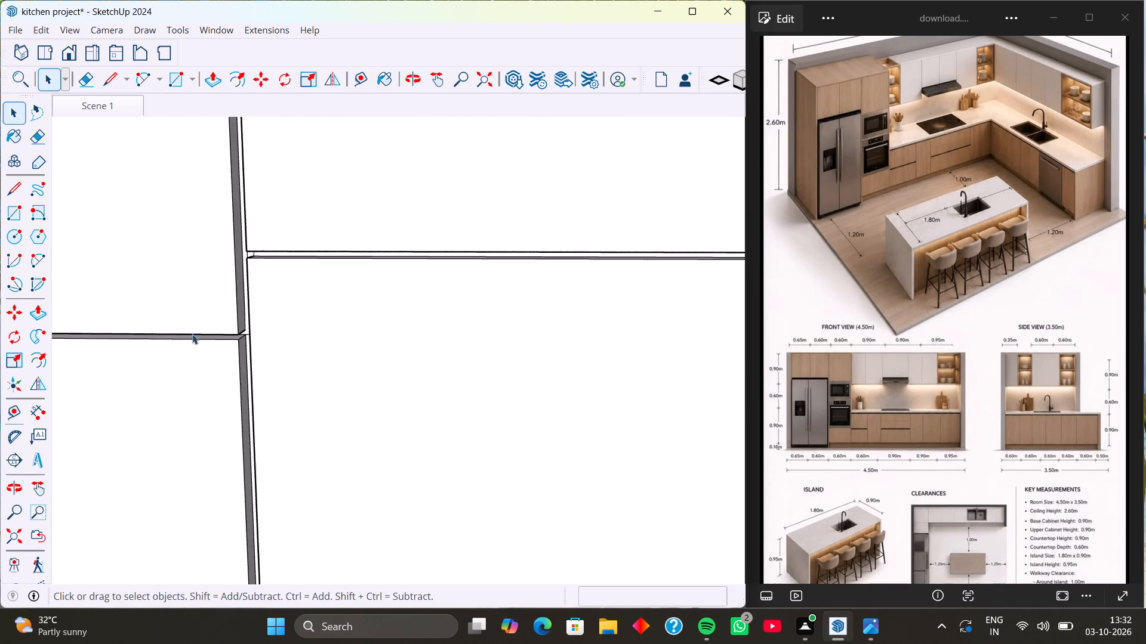
pyautogui.scroll(11, 192, 334)
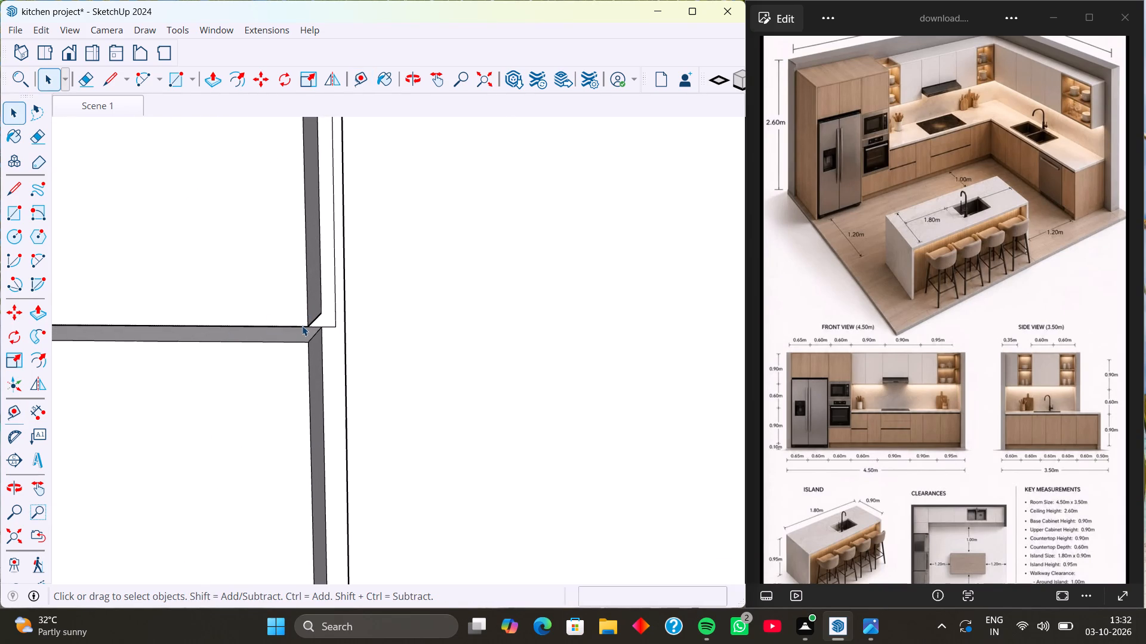
pyautogui.press('t')
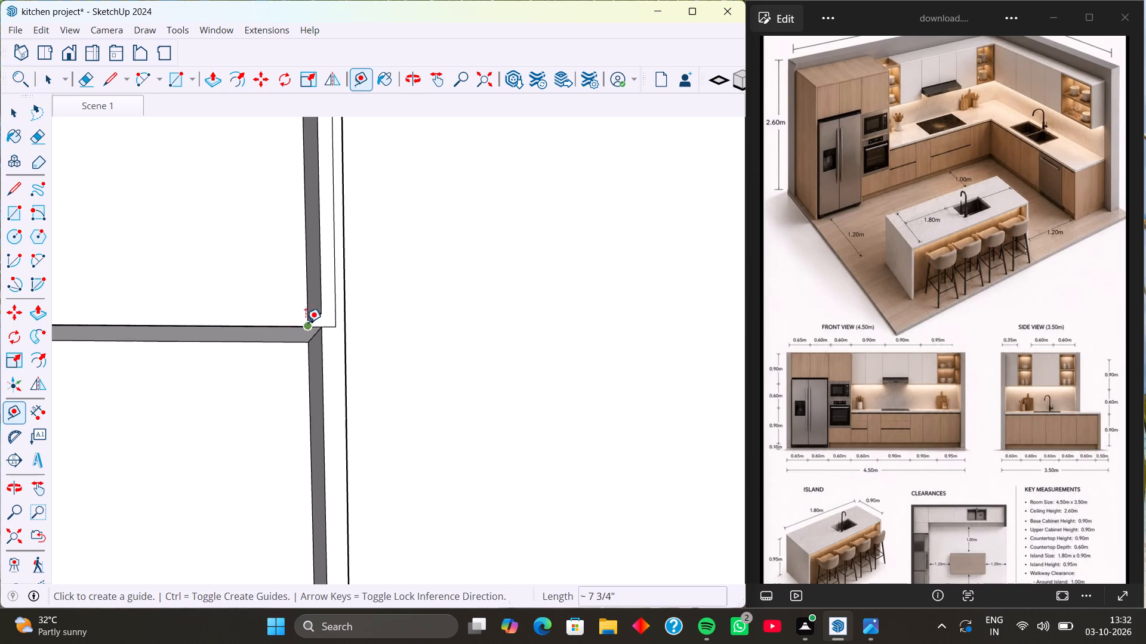
pyautogui.click(302, 325)
pyautogui.scroll(-20, 210, 307)
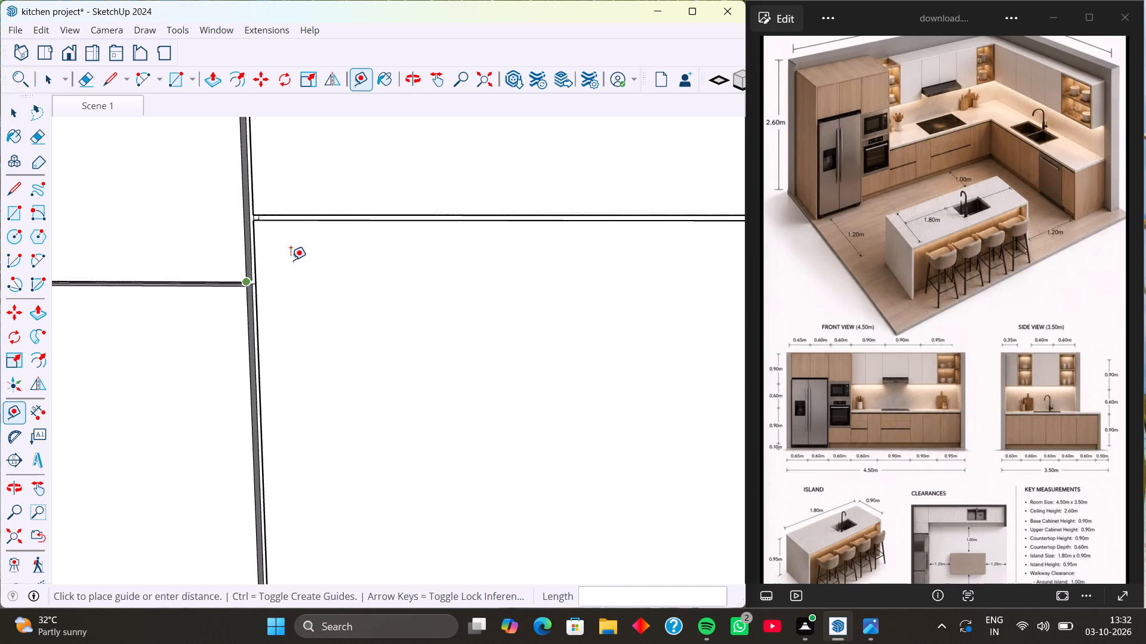
pyautogui.scroll(-13, 291, 260)
pyautogui.scroll(-5, 494, 273)
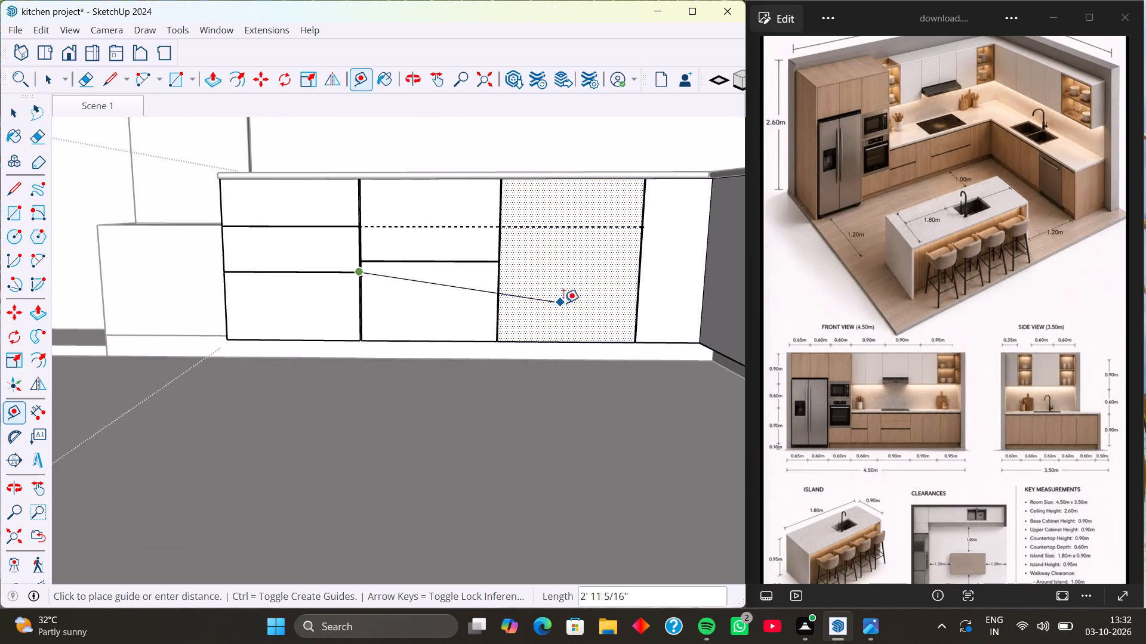
pyautogui.press('Right')
pyautogui.scroll(6, 634, 281)
pyautogui.scroll(6, 675, 245)
pyautogui.scroll(12, 609, 277)
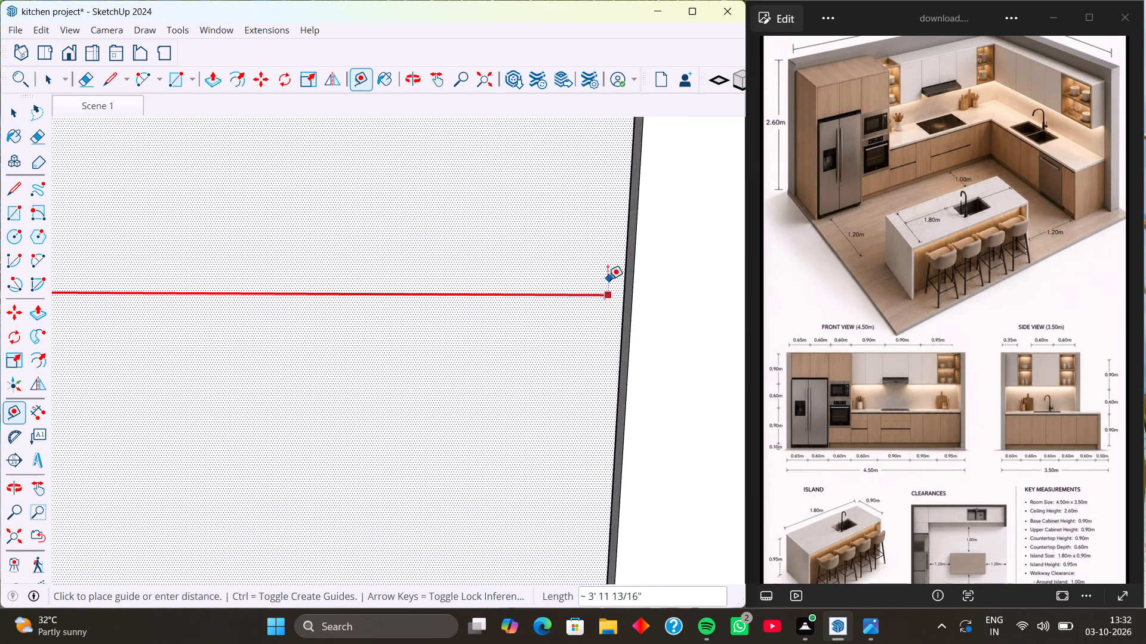
pyautogui.scroll(8, 608, 279)
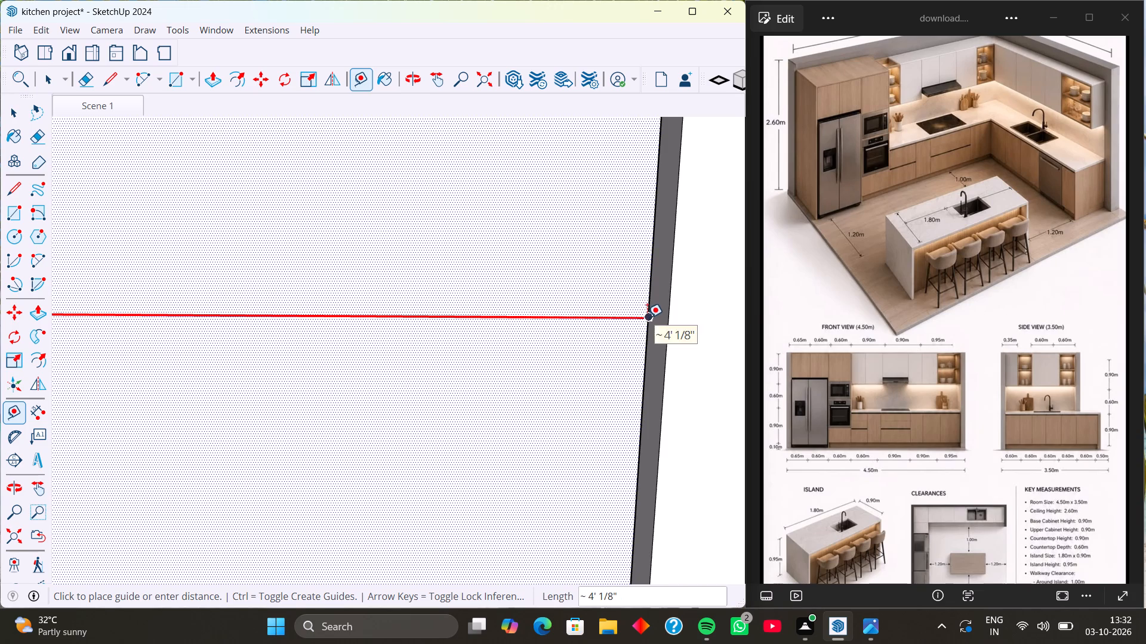
pyautogui.click(647, 317)
# Draw a parallel guide along the red axis, about 4' 1/8" long, from the lower drawer gap's bottom edge to the third front panel's far edge.
pyautogui.scroll(-6, 692, 315)
pyautogui.scroll(-6, 622, 280)
pyautogui.scroll(-6, 765, 305)
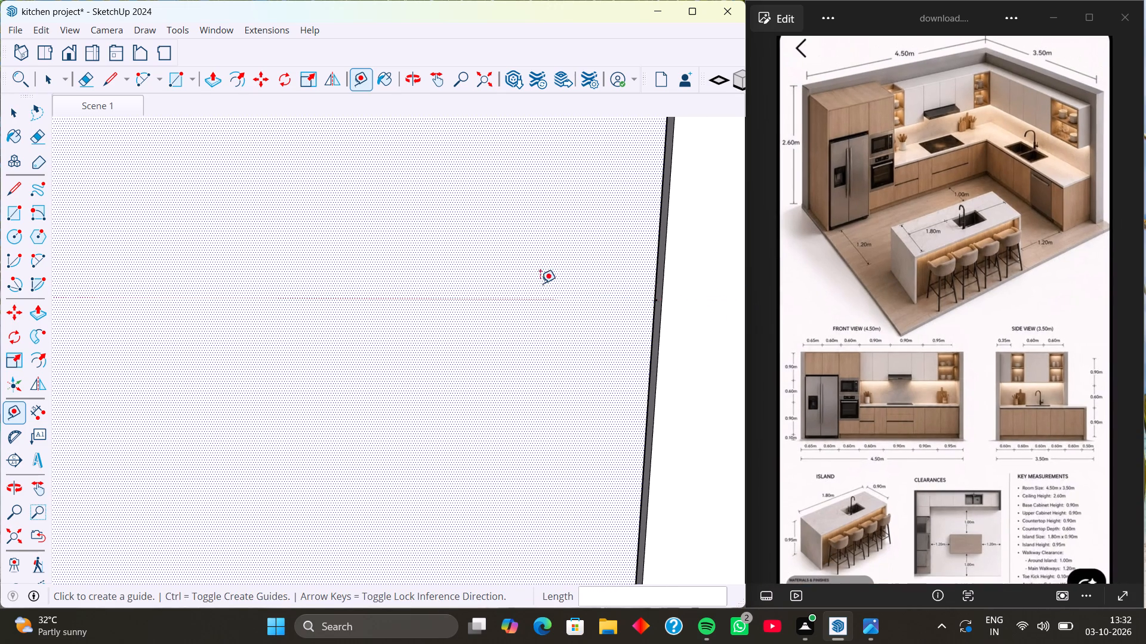
pyautogui.scroll(-20, 540, 283)
pyautogui.scroll(2, 276, 314)
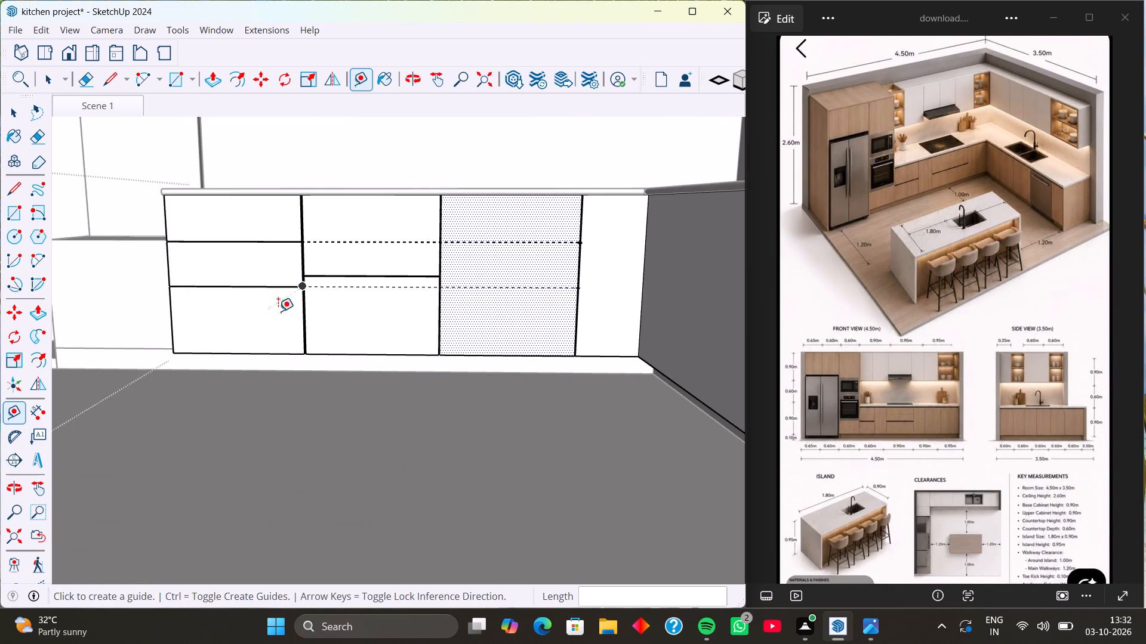
pyautogui.scroll(20, 278, 311)
pyautogui.scroll(3, 278, 311)
pyautogui.scroll(14, 343, 239)
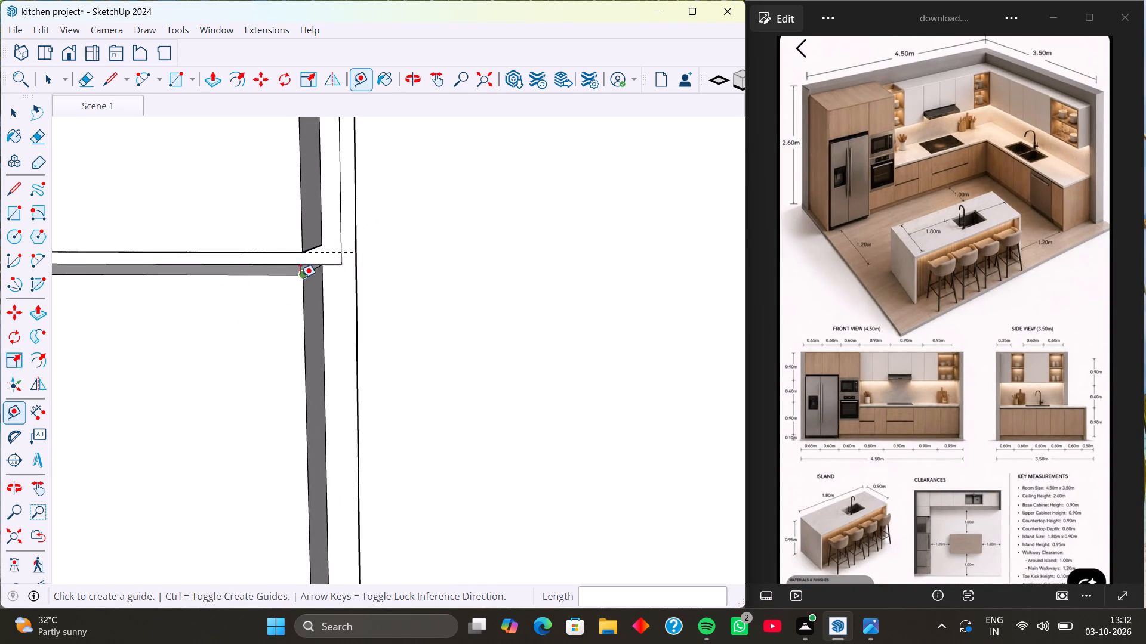
pyautogui.click(301, 276)
pyautogui.scroll(-9, 162, 265)
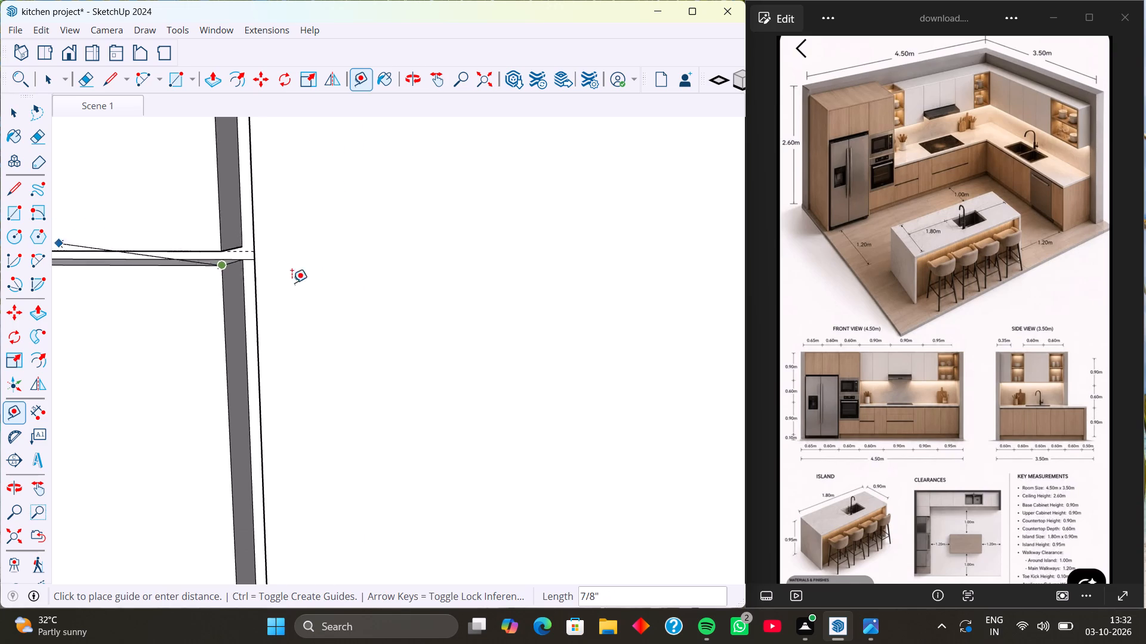
pyautogui.scroll(-20, 292, 283)
pyautogui.scroll(-13, 292, 283)
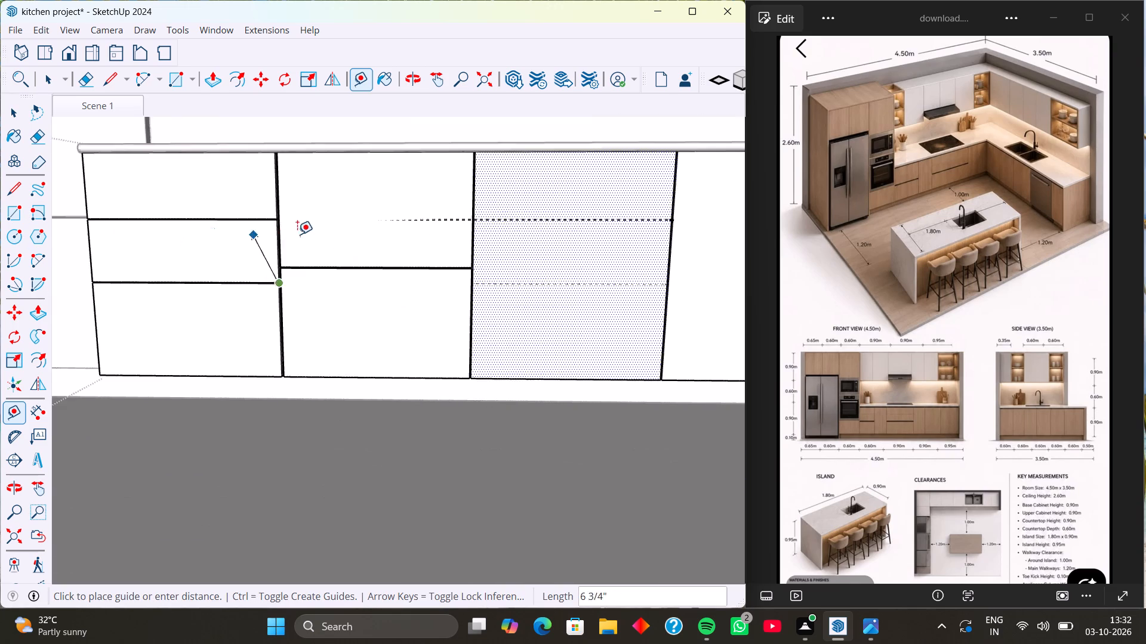
pyautogui.scroll(-5, 297, 234)
pyautogui.scroll(6, 496, 267)
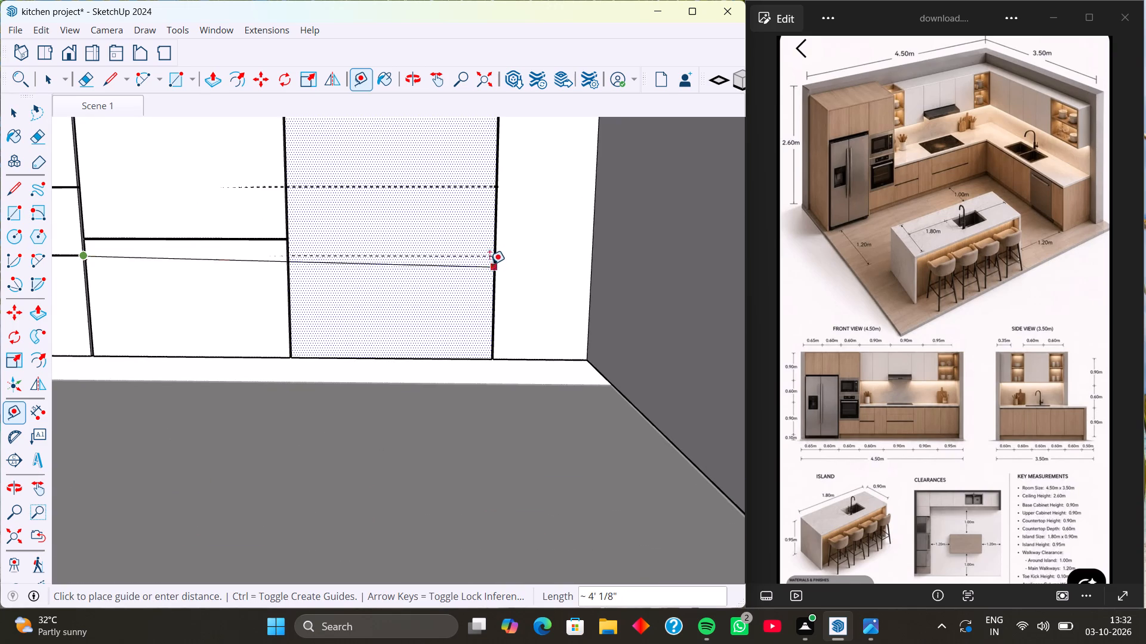
pyautogui.press('Right')
pyautogui.scroll(19, 480, 257)
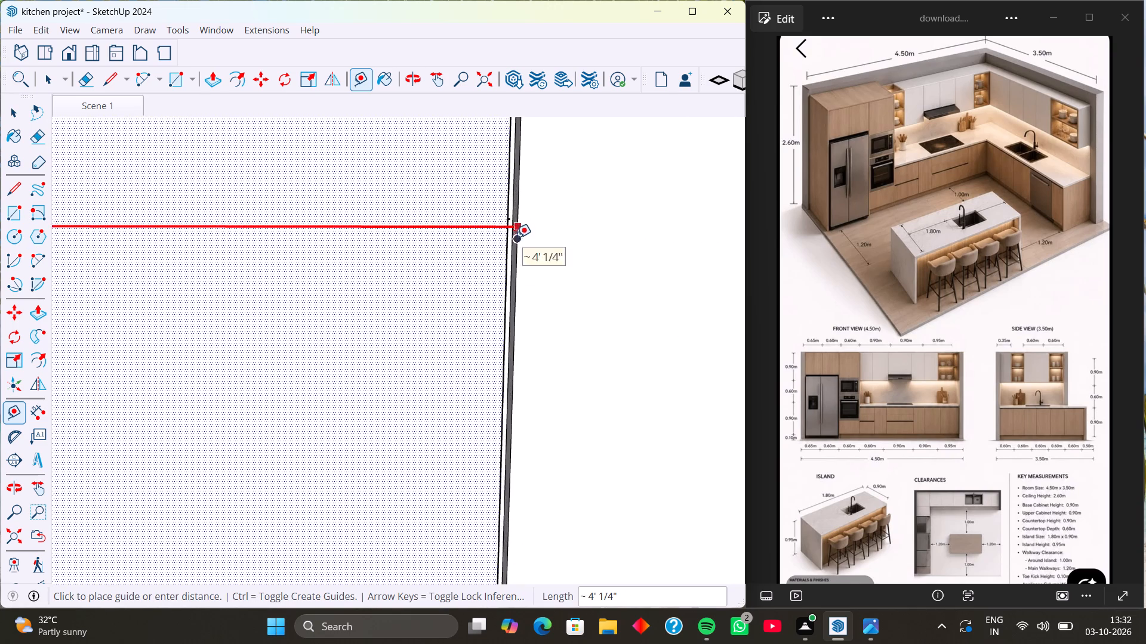
pyautogui.scroll(5, 517, 232)
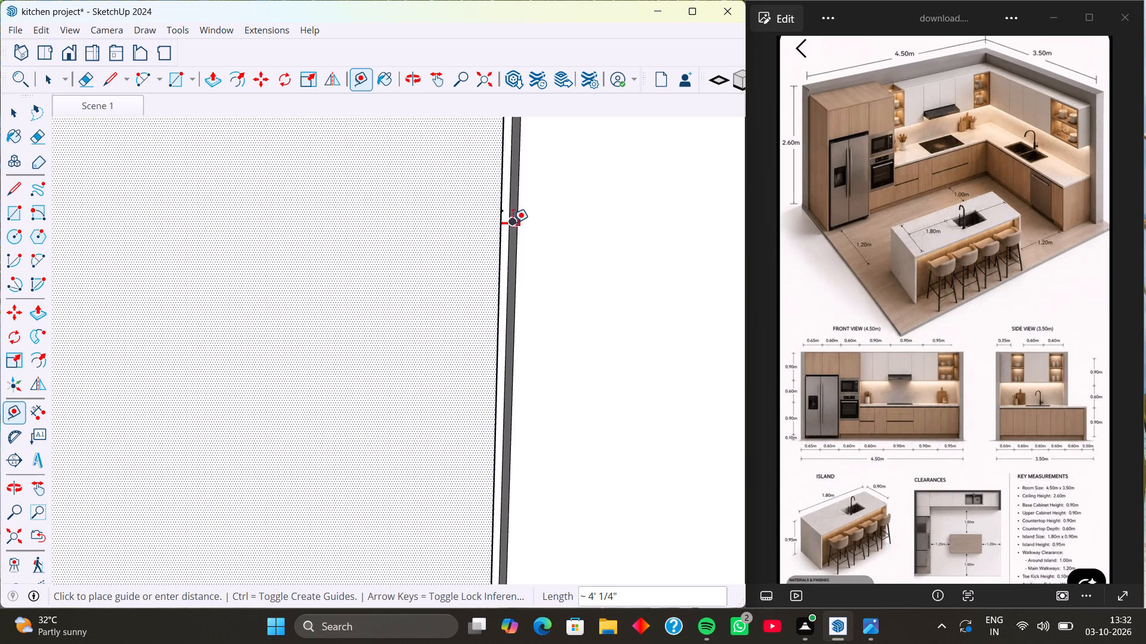
pyautogui.scroll(-3, 398, 296)
pyautogui.moveTo(425, 302); pyautogui.dragTo(325, 320, button='middle')
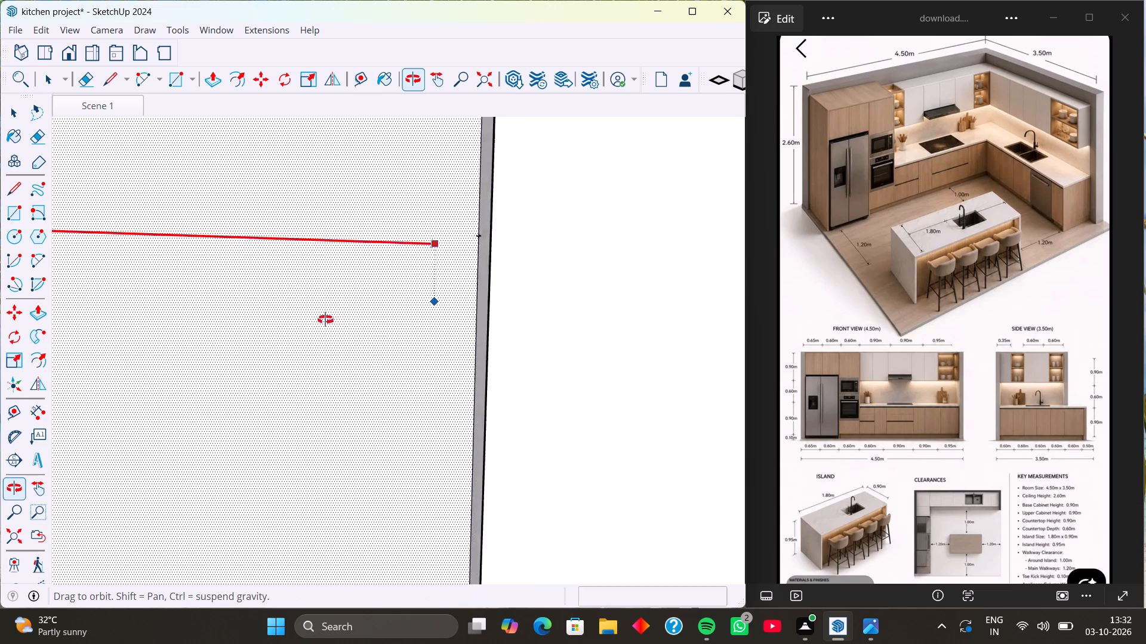
pyautogui.moveTo(325, 320); pyautogui.dragTo(138, 340, button='middle')
pyautogui.scroll(3, 469, 267)
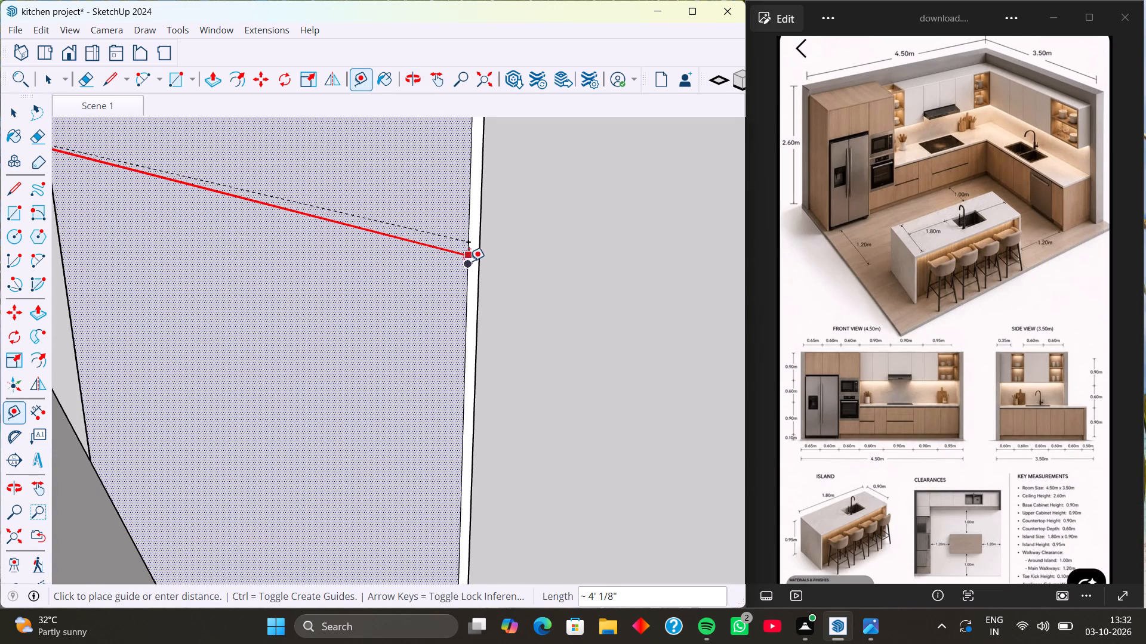
pyautogui.click(472, 257)
pyautogui.press('space')
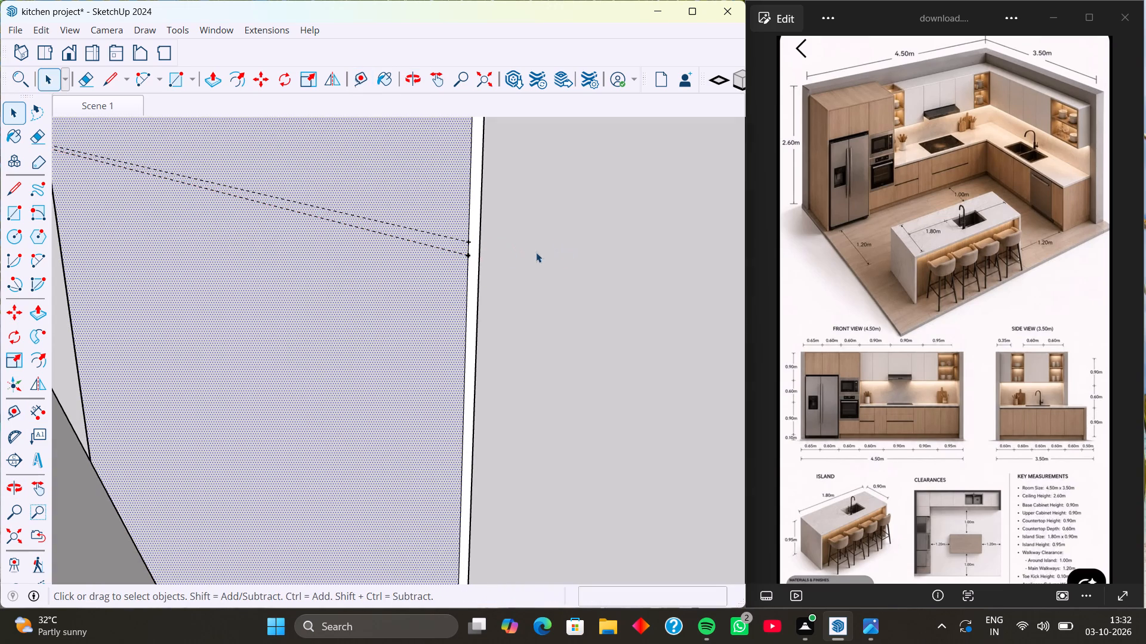
# Return to the saved Scene 1 view and examine where the upper guide pair meets the vertical gap beside the drawer unit.
pyautogui.scroll(-4, 448, 260)
pyautogui.scroll(-10, 485, 297)
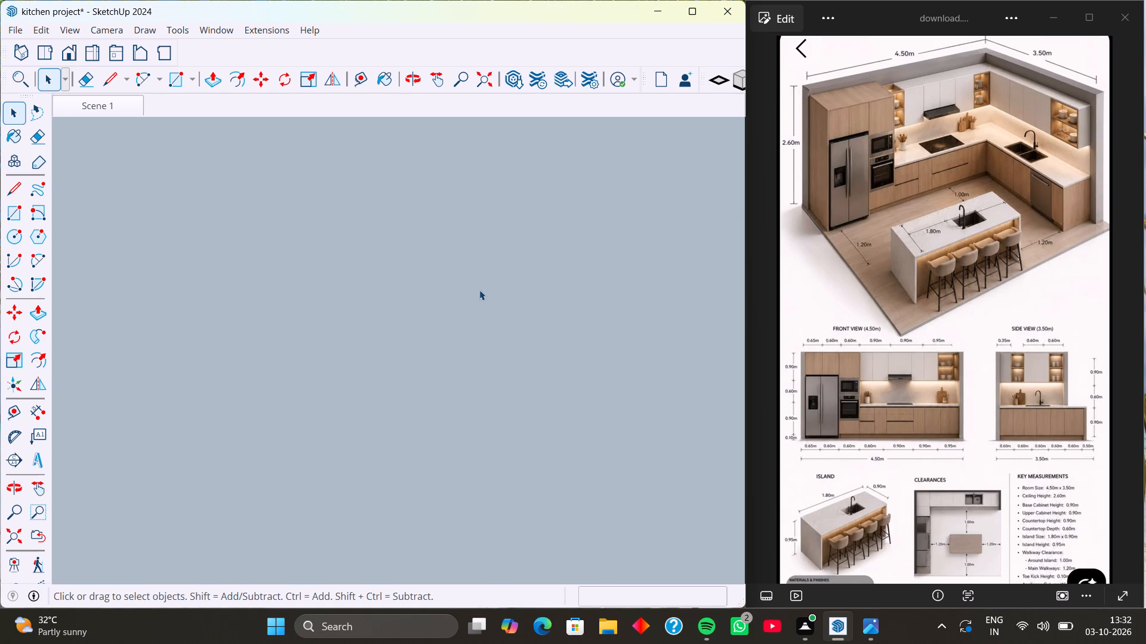
pyautogui.scroll(-20, 503, 282)
pyautogui.scroll(-9, 503, 282)
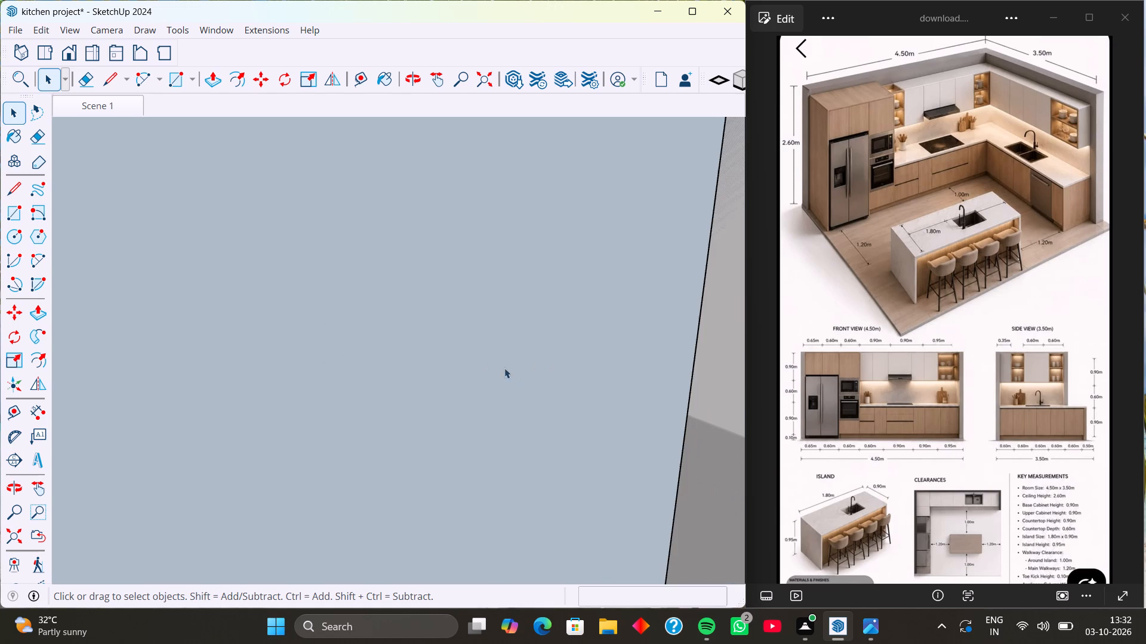
pyautogui.click(94, 111)
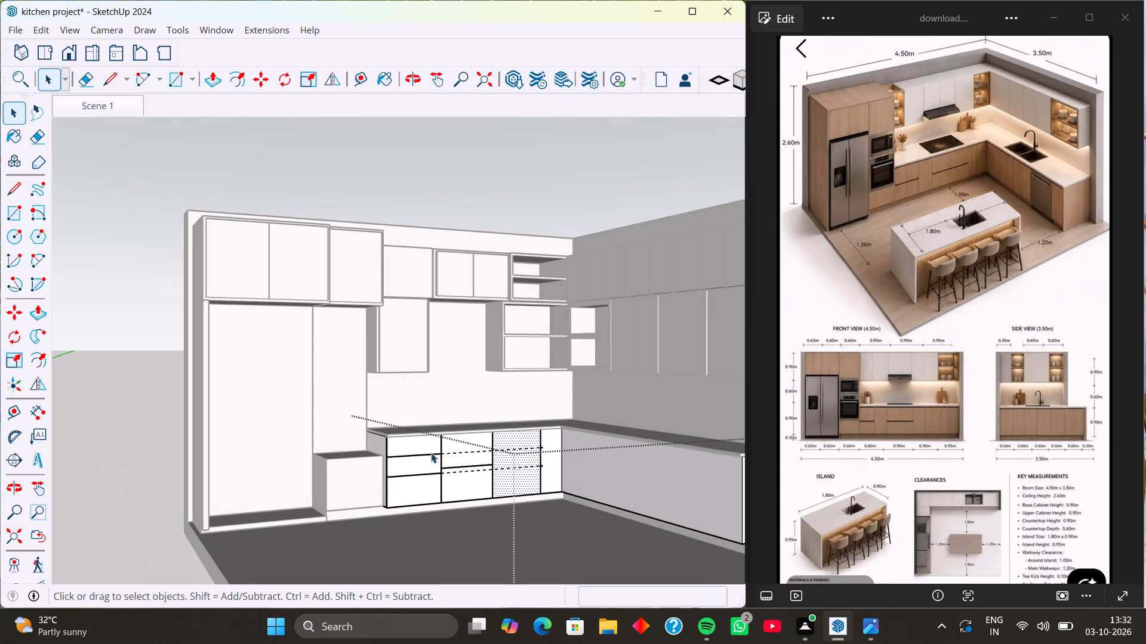
pyautogui.scroll(12, 517, 453)
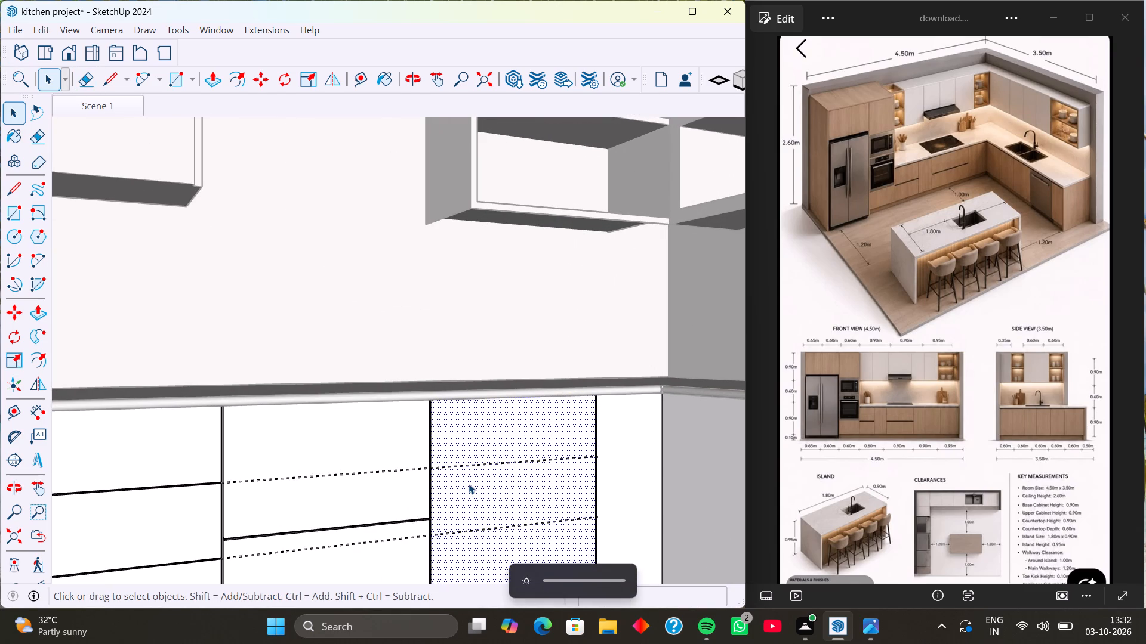
pyautogui.scroll(-5, 581, 397)
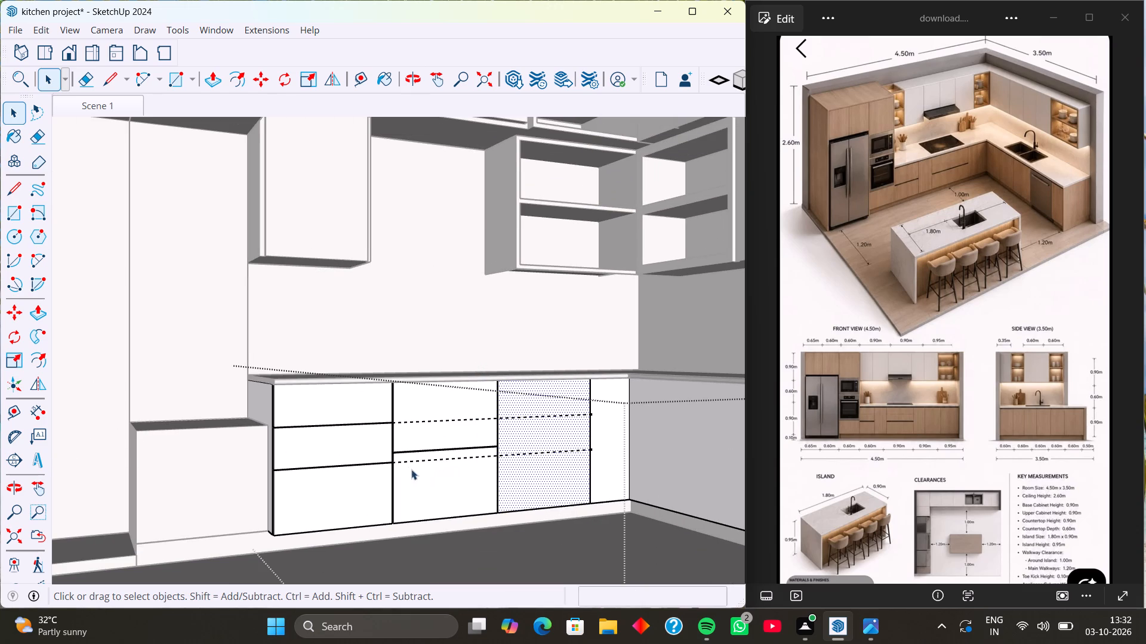
pyautogui.moveTo(403, 466); pyautogui.dragTo(362, 460, button='middle')
pyautogui.scroll(12, 388, 435)
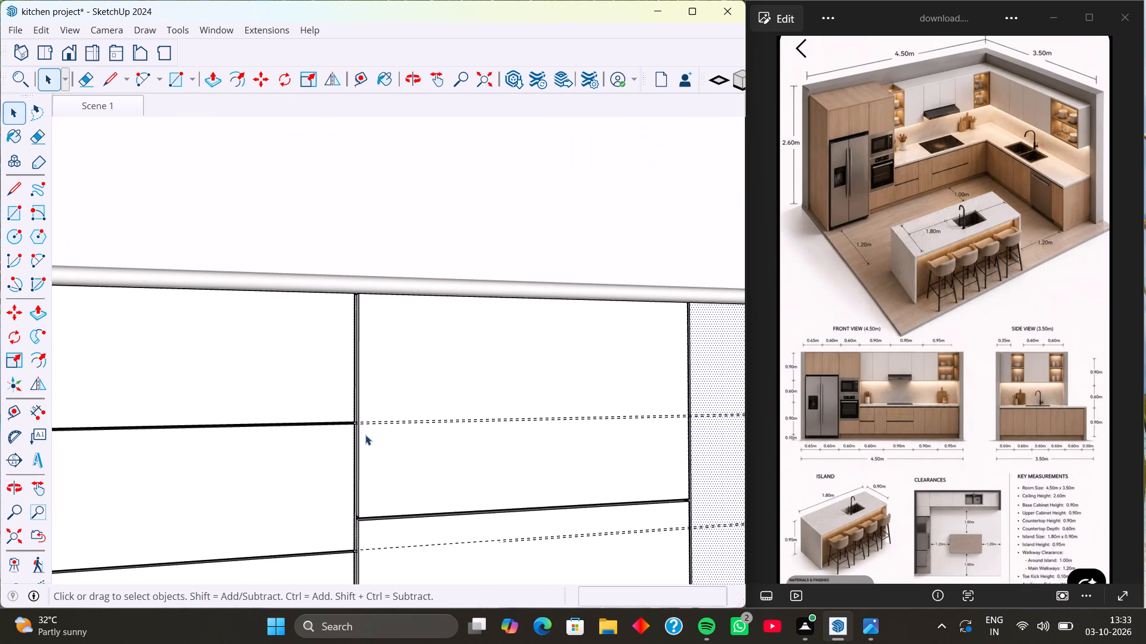
pyautogui.scroll(17, 363, 430)
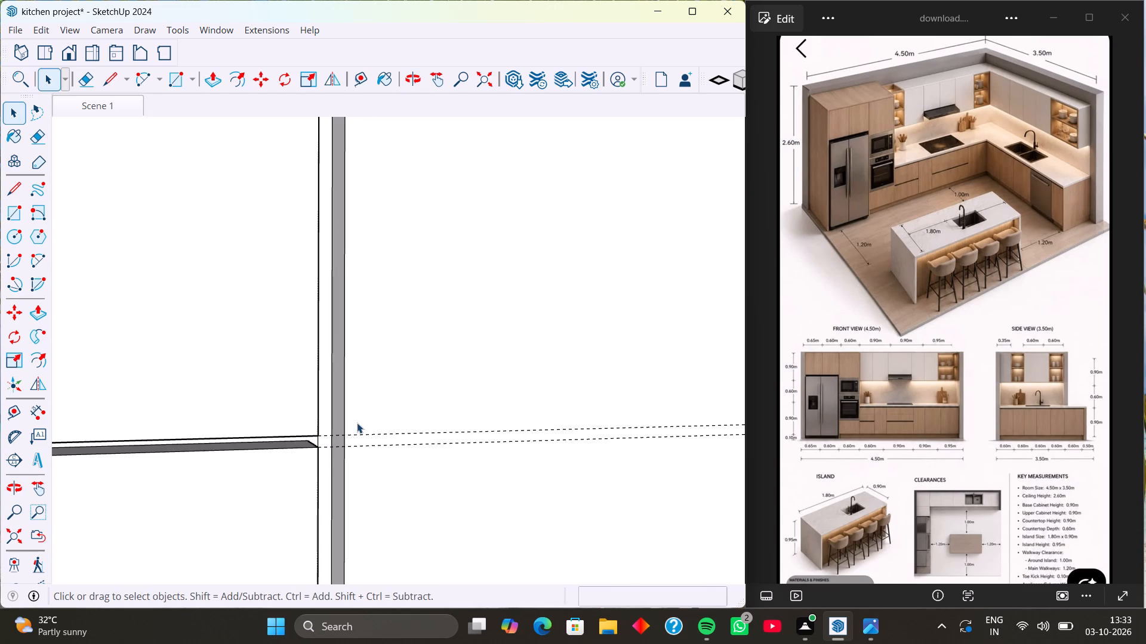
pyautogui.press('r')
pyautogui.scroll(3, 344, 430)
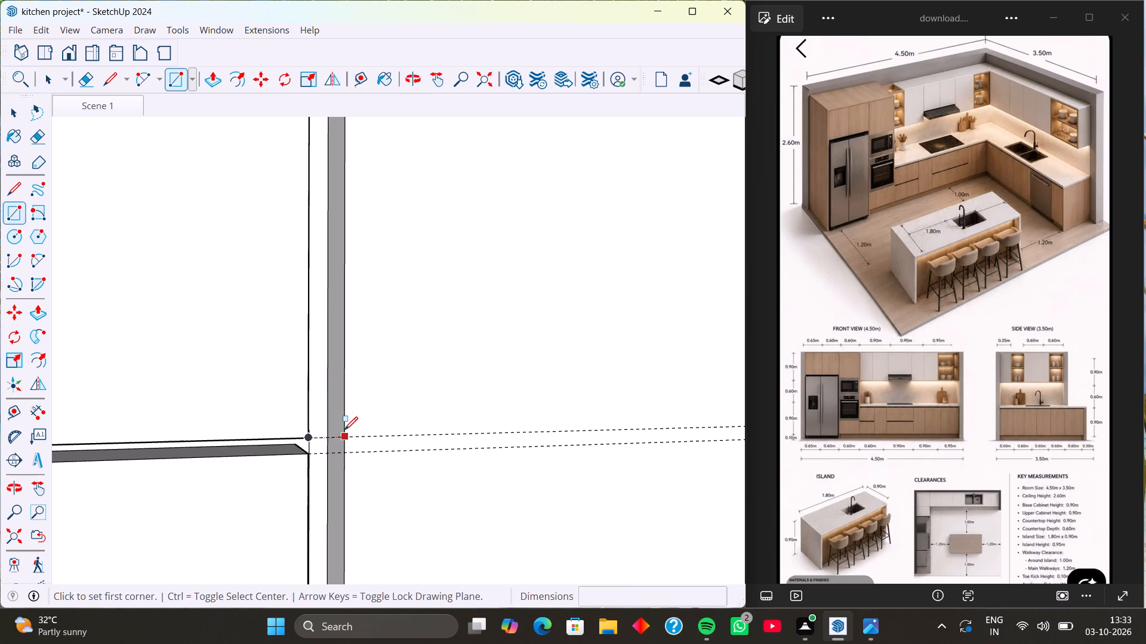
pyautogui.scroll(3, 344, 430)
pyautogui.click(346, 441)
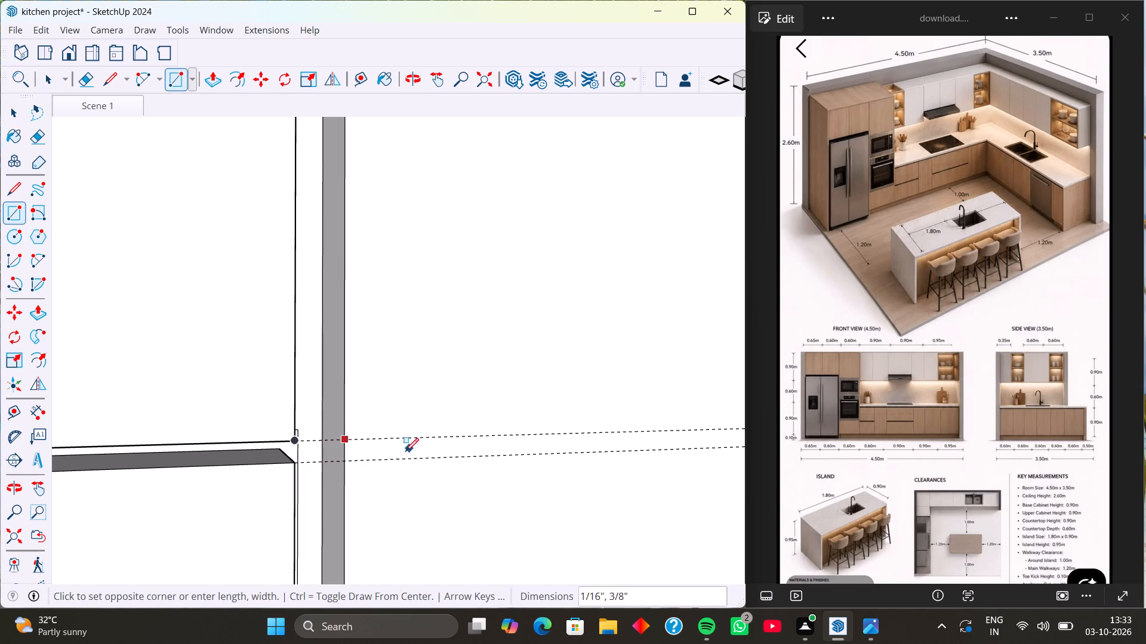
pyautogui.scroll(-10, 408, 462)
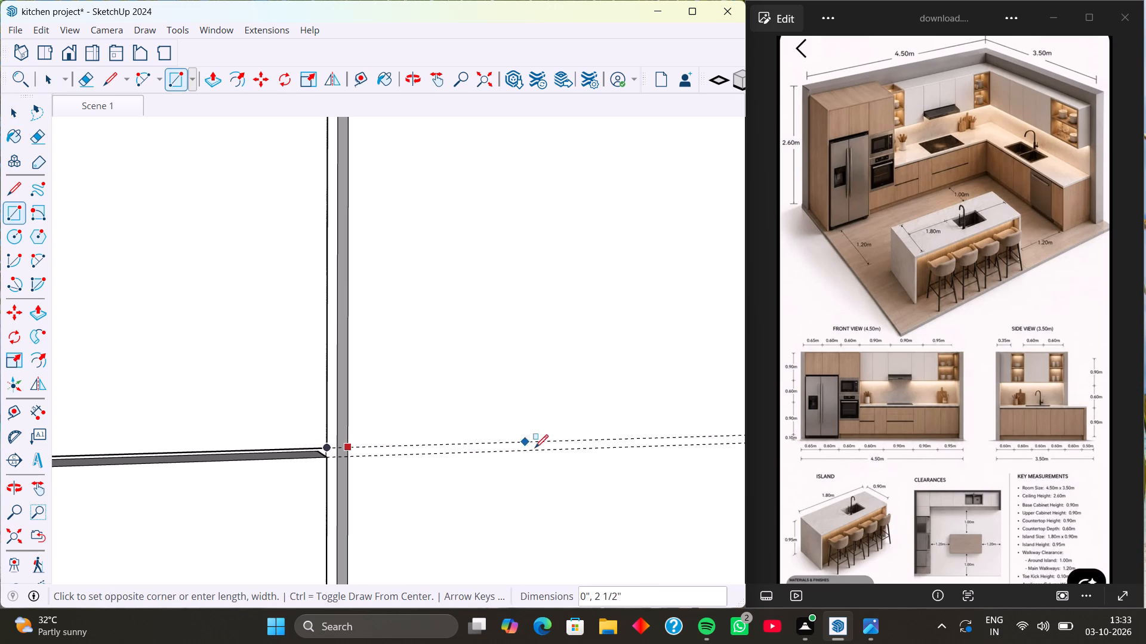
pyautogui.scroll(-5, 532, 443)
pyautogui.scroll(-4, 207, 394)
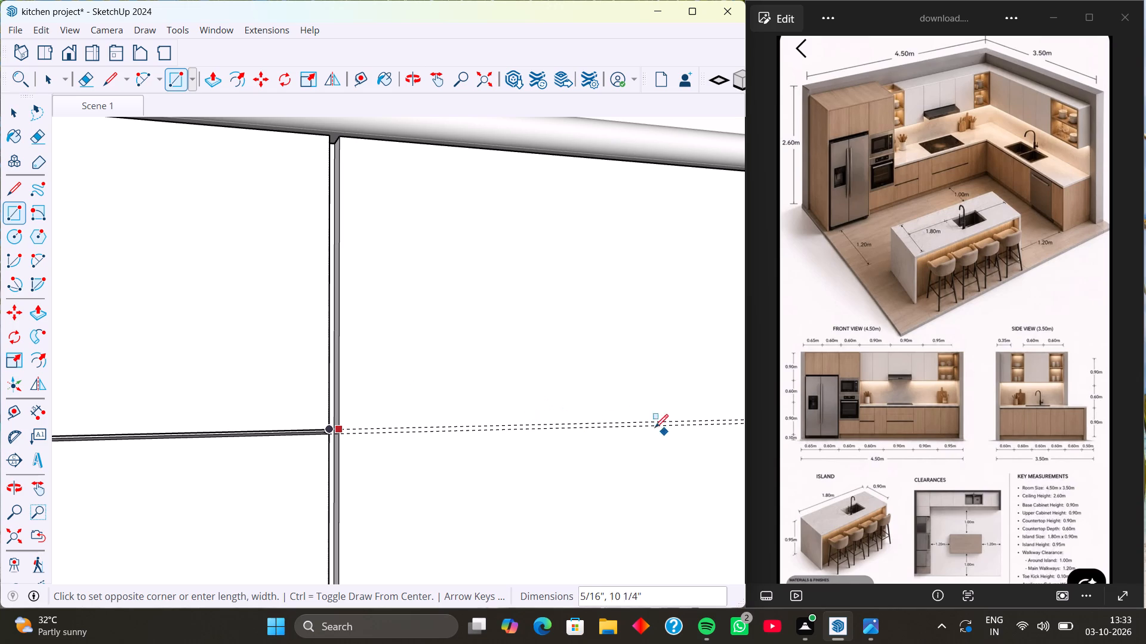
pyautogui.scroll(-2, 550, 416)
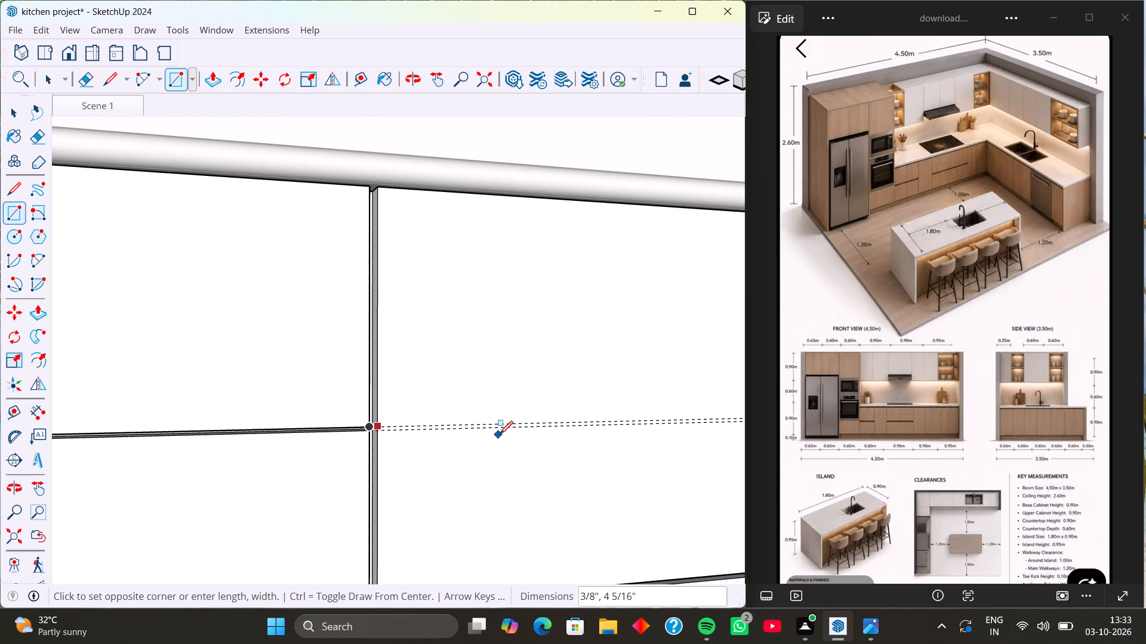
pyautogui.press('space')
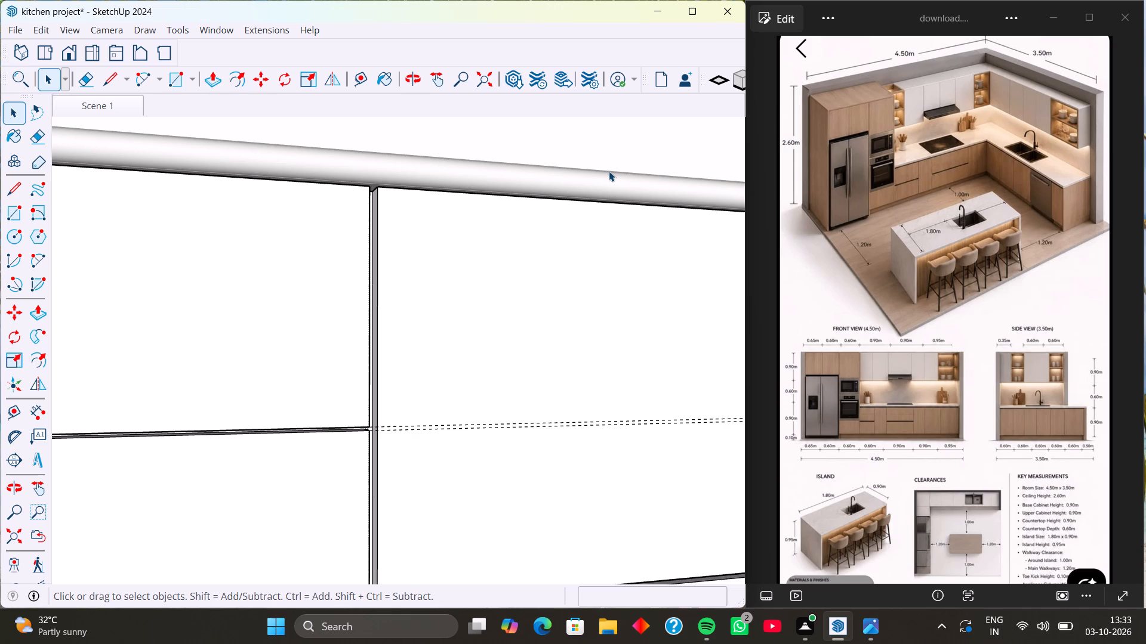
# Examine both guide pairs across the second and third base cabinet fronts and their junction with the drawer unit's vertical gap.
pyautogui.scroll(-3, 607, 171)
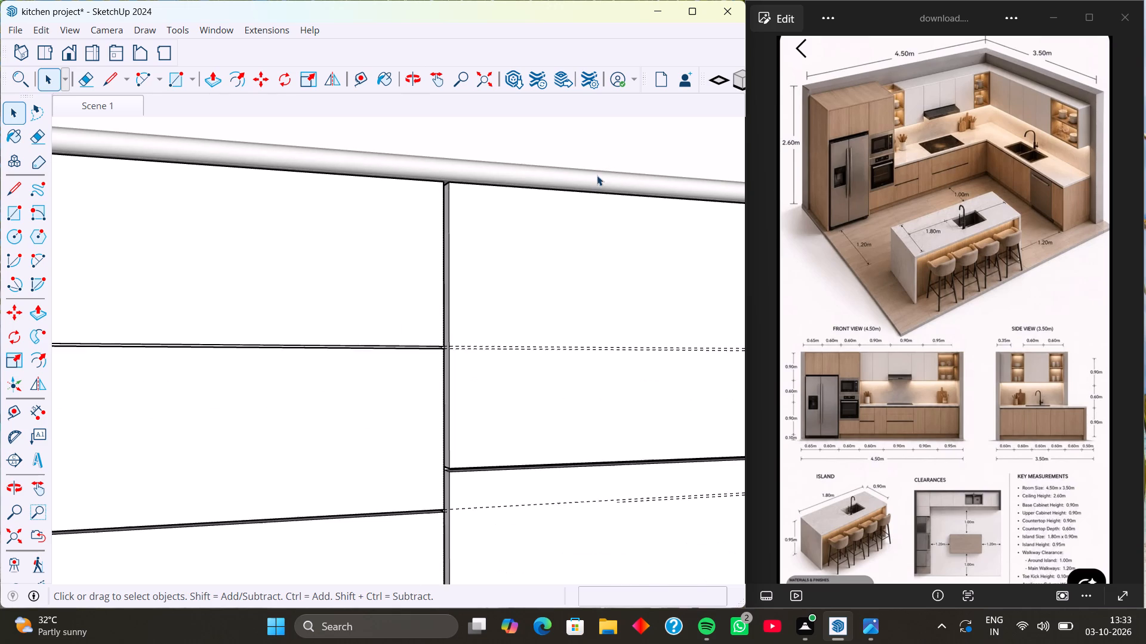
pyautogui.scroll(-2, 597, 175)
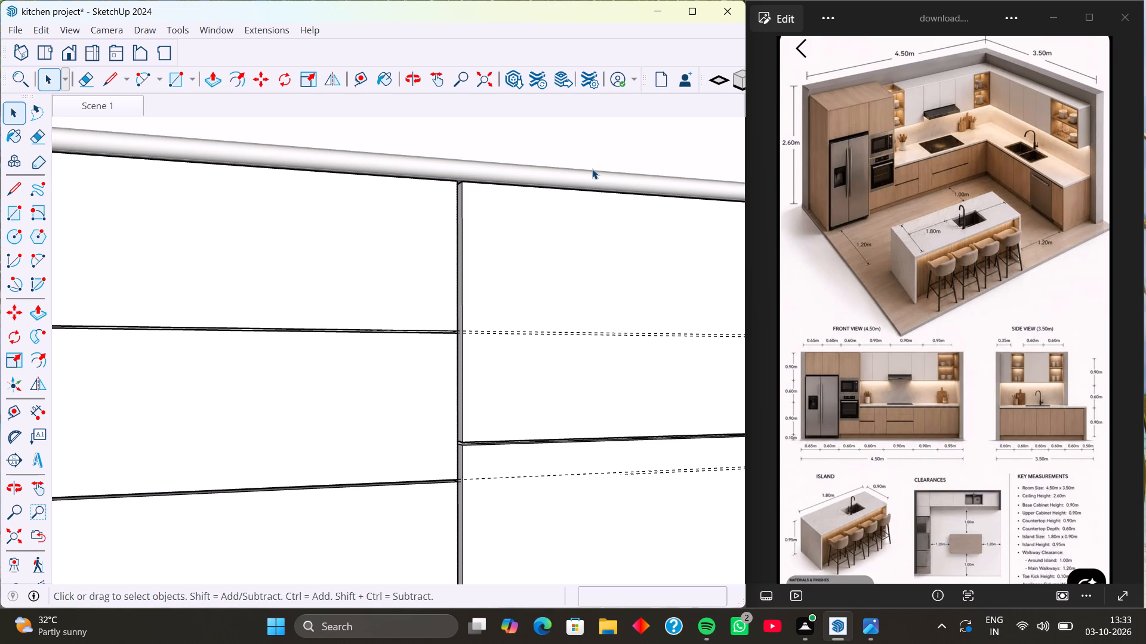
pyautogui.scroll(-13, 592, 171)
pyautogui.moveTo(191, 257); pyautogui.dragTo(176, 290, button='middle')
pyautogui.scroll(-2, 175, 281)
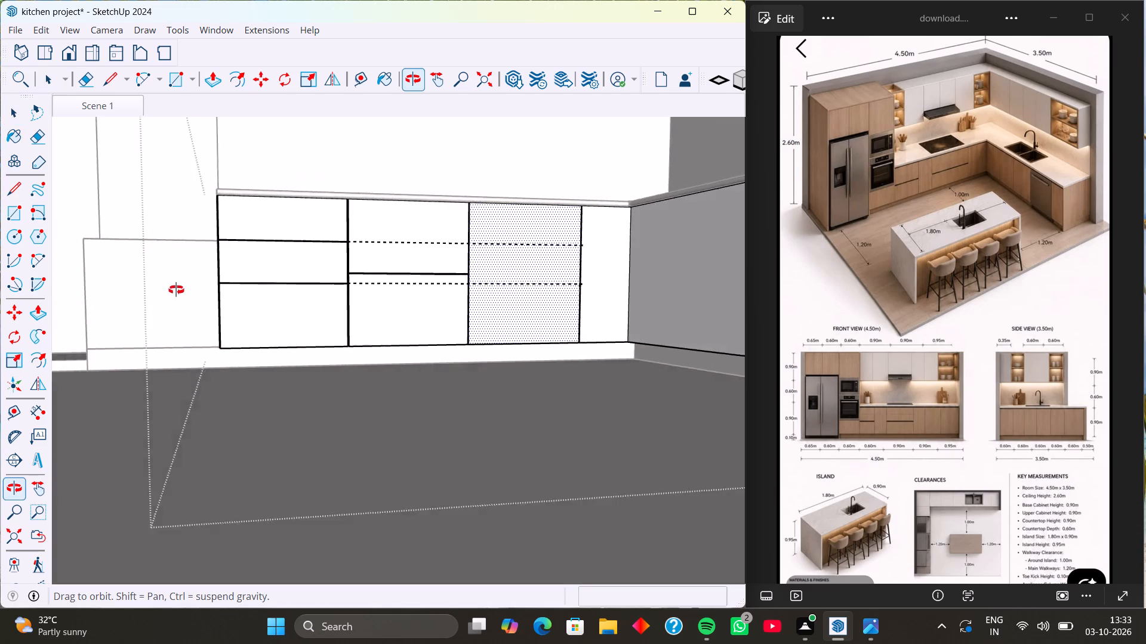
pyautogui.moveTo(176, 290); pyautogui.dragTo(178, 293, button='middle')
pyautogui.scroll(-7, 176, 290)
pyautogui.moveTo(286, 276); pyautogui.dragTo(338, 299, button='middle')
pyautogui.scroll(-1, 289, 287)
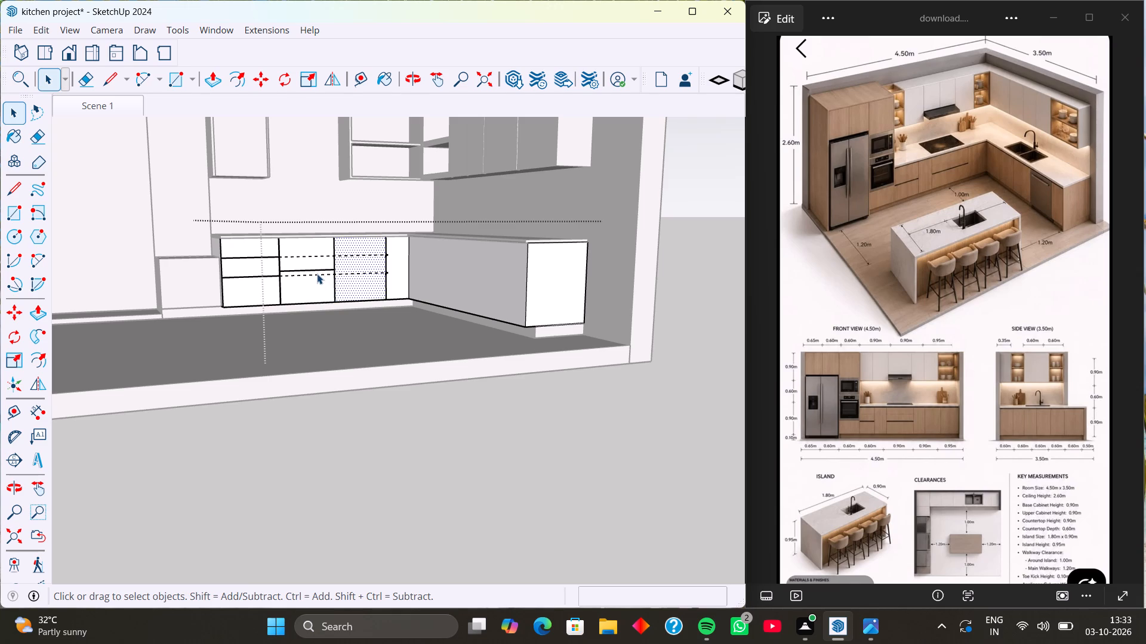
pyautogui.scroll(1, 317, 274)
pyautogui.scroll(1, 402, 279)
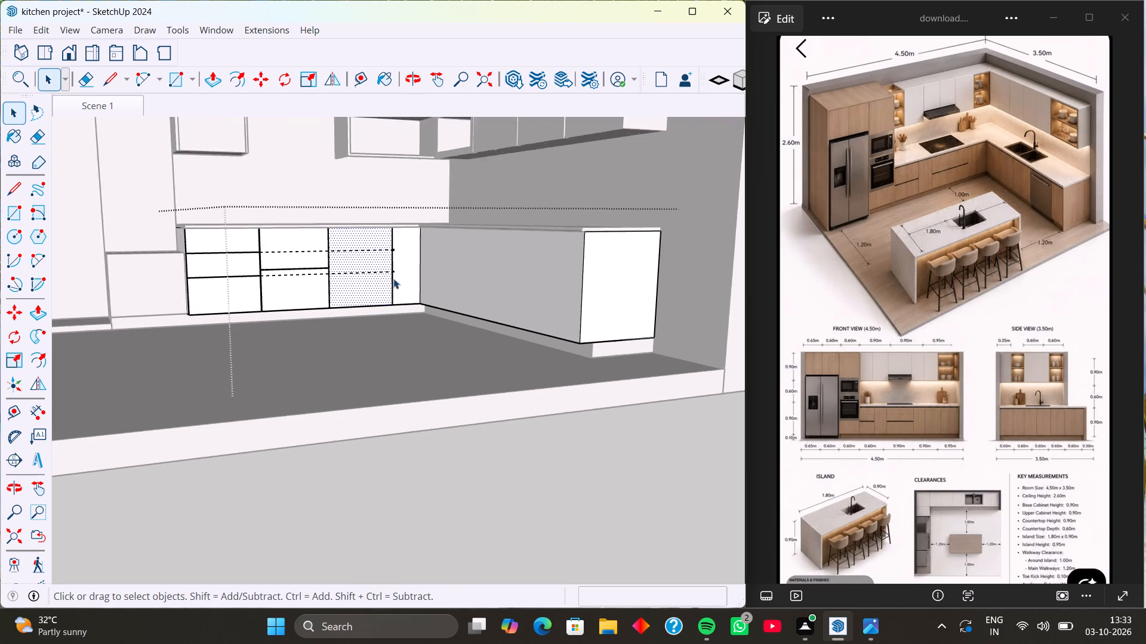
pyautogui.scroll(3, 393, 278)
pyautogui.scroll(12, 335, 256)
pyautogui.scroll(-5, 319, 238)
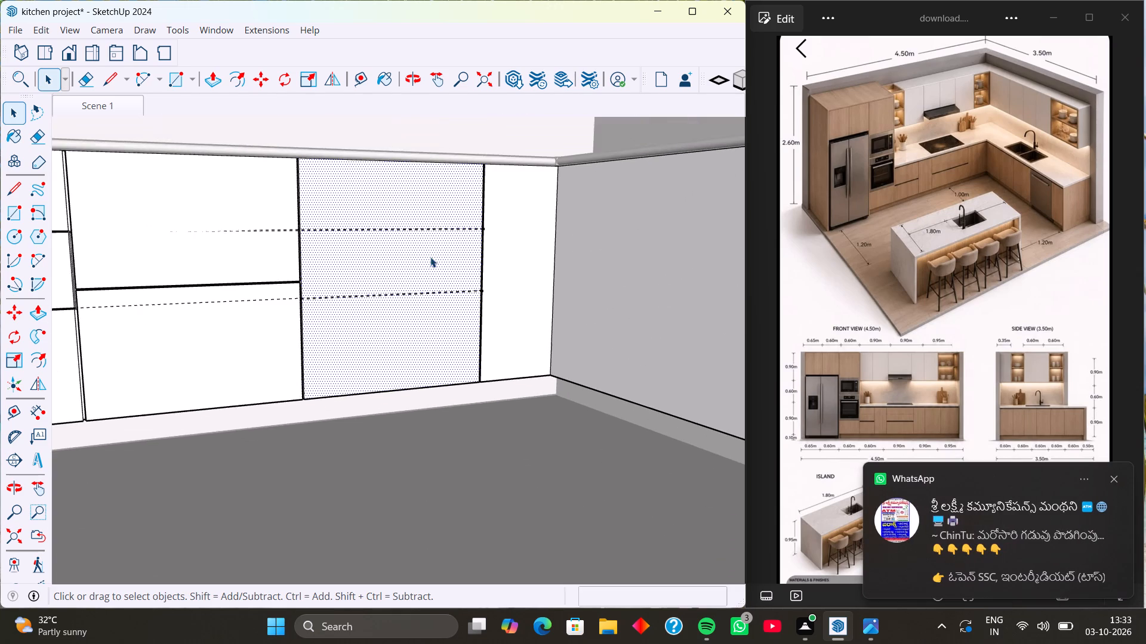
pyautogui.scroll(-5, 323, 258)
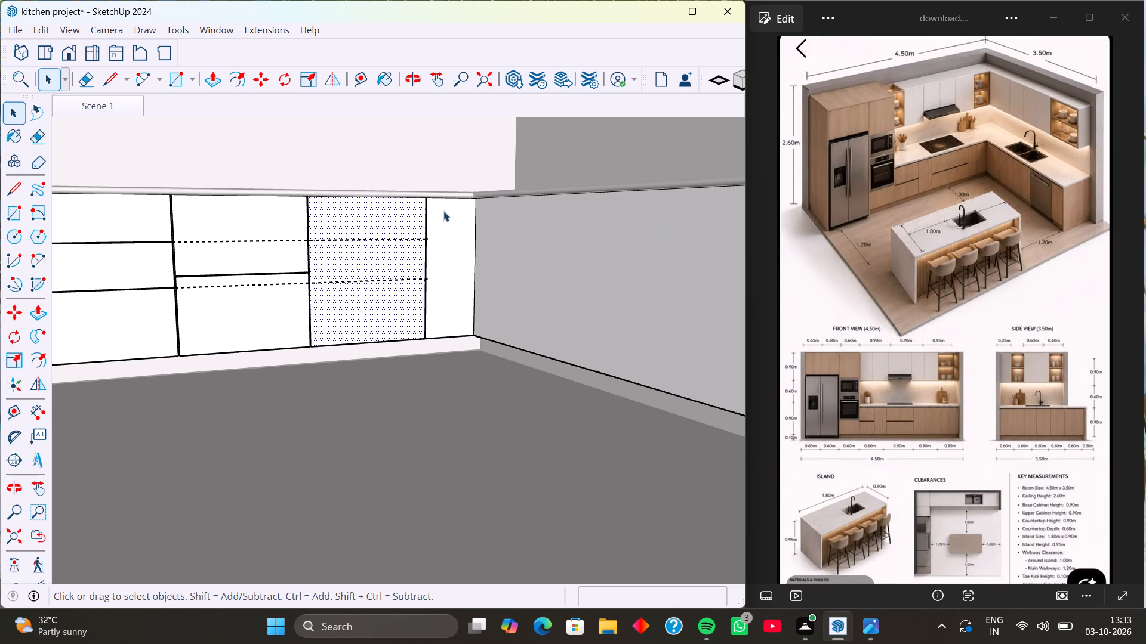
pyautogui.scroll(6, 146, 234)
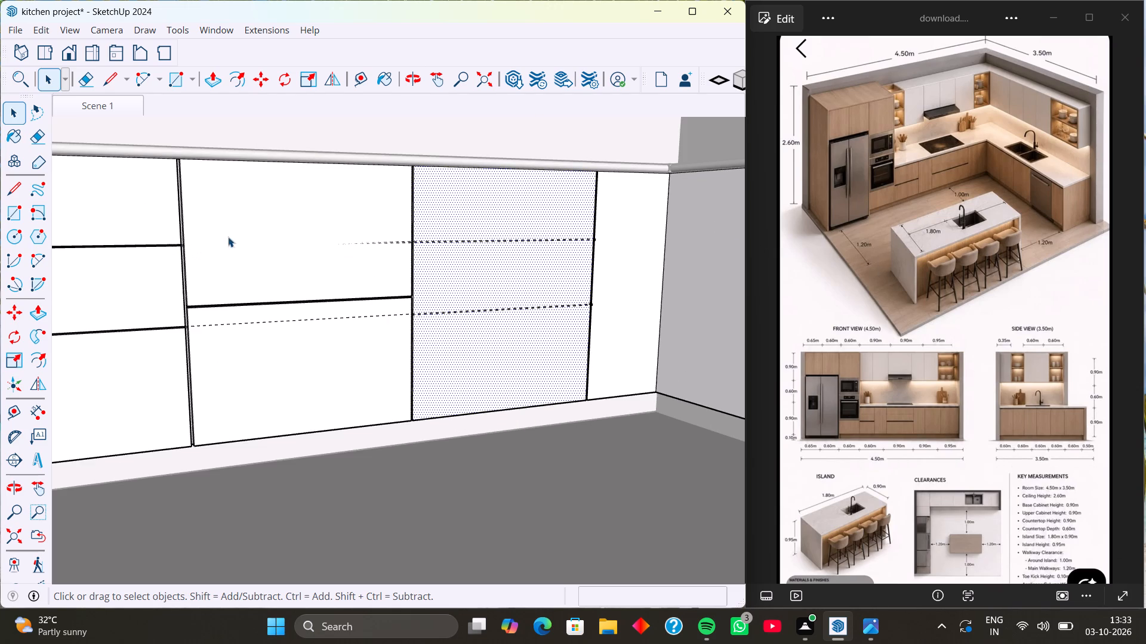
pyautogui.scroll(-4, 423, 250)
pyautogui.scroll(-3, 579, 258)
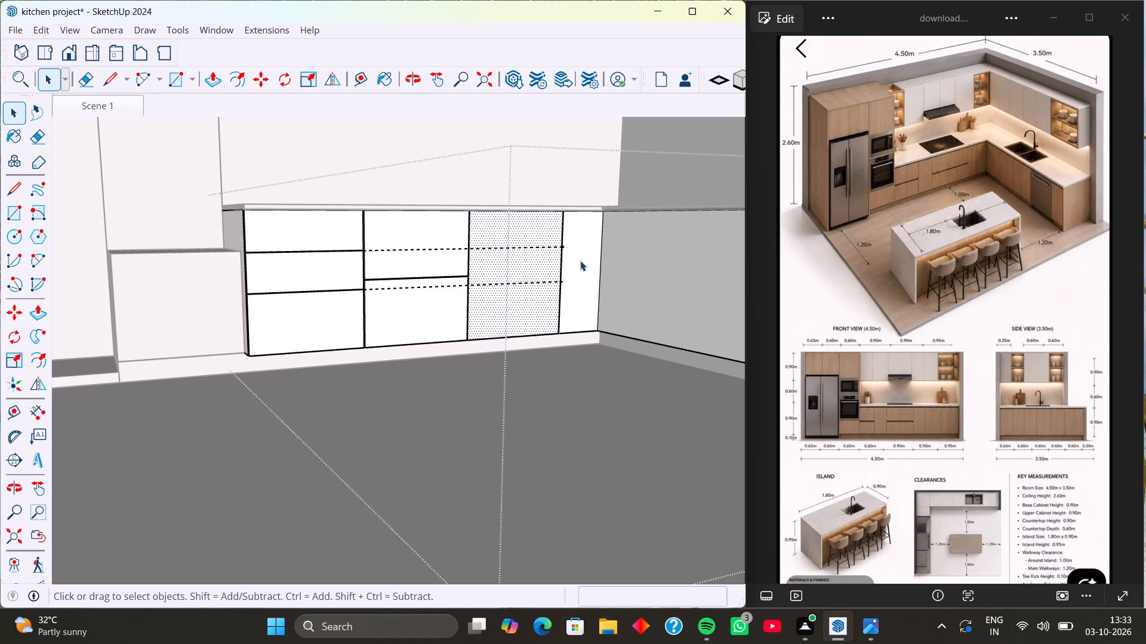
pyautogui.moveTo(540, 322); pyautogui.dragTo(512, 363, button='middle')
pyautogui.scroll(1, 511, 363)
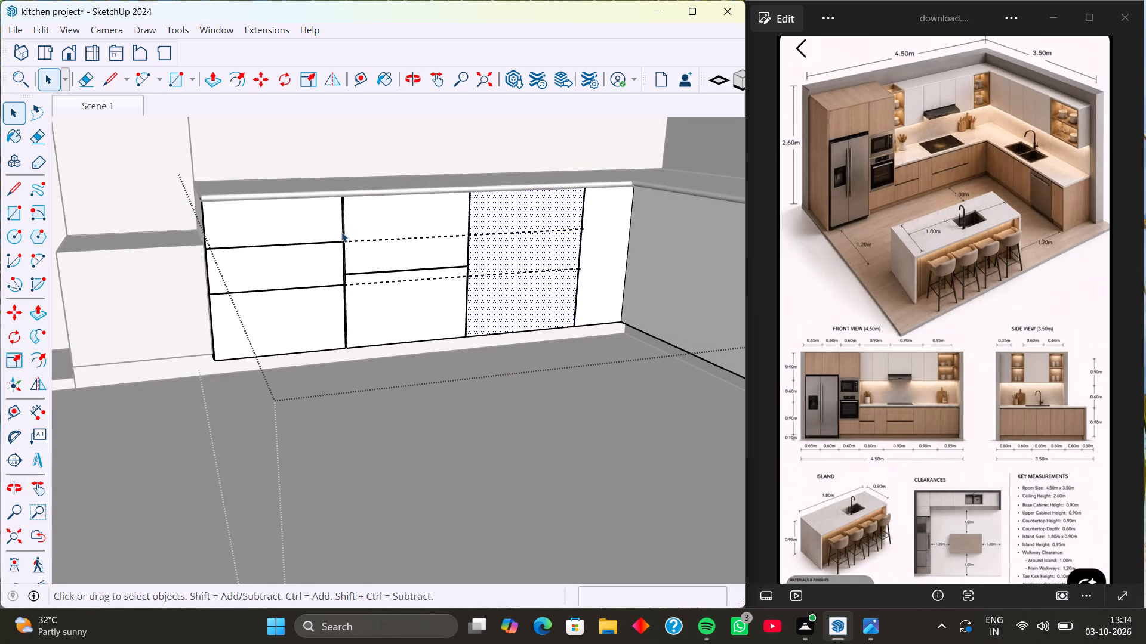
pyautogui.scroll(5, 342, 244)
pyautogui.scroll(18, 344, 235)
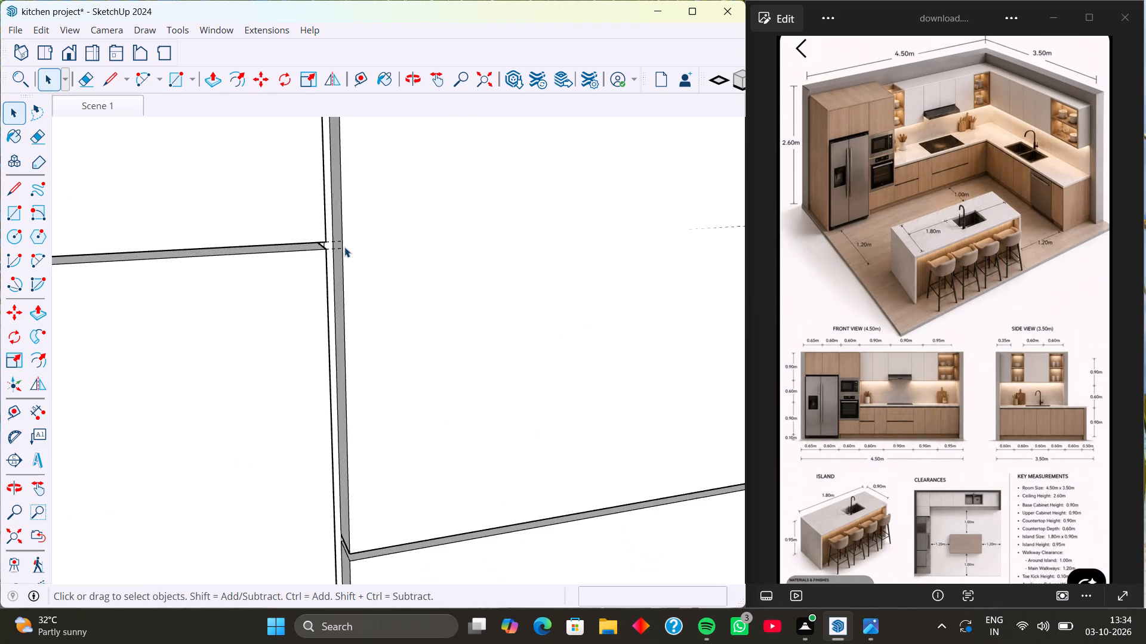
# Examine closely where the upper guide pair crosses the vertical gap between the drawer unit and the second base cabinet front.
pyautogui.scroll(-4, 339, 253)
pyautogui.scroll(20, 340, 251)
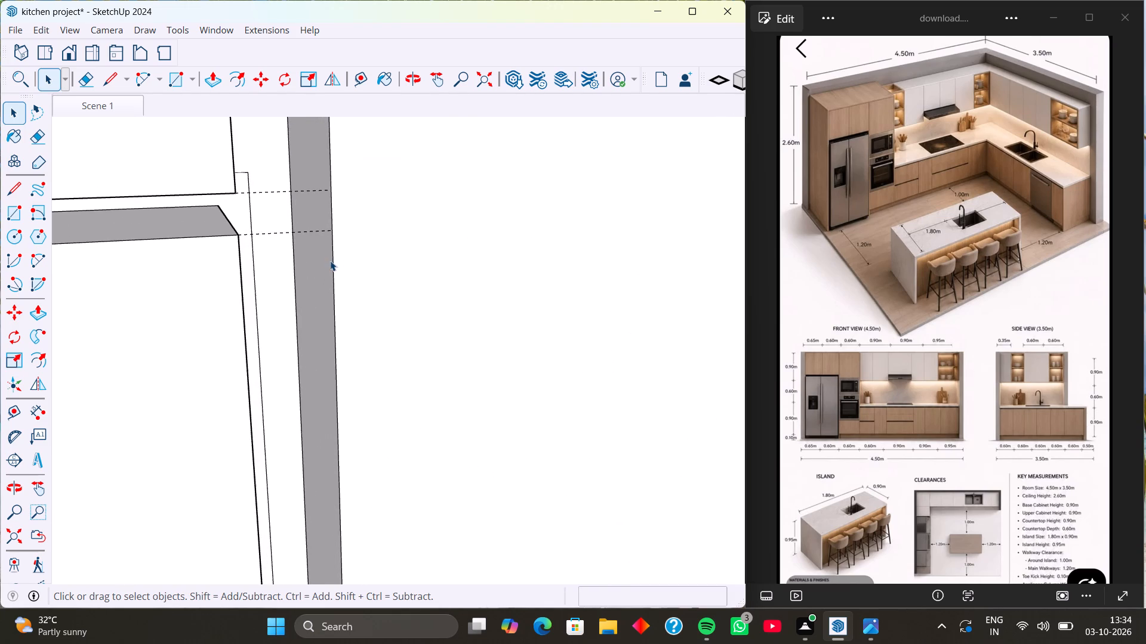
pyautogui.moveTo(330, 261); pyautogui.dragTo(711, 287, button='middle')
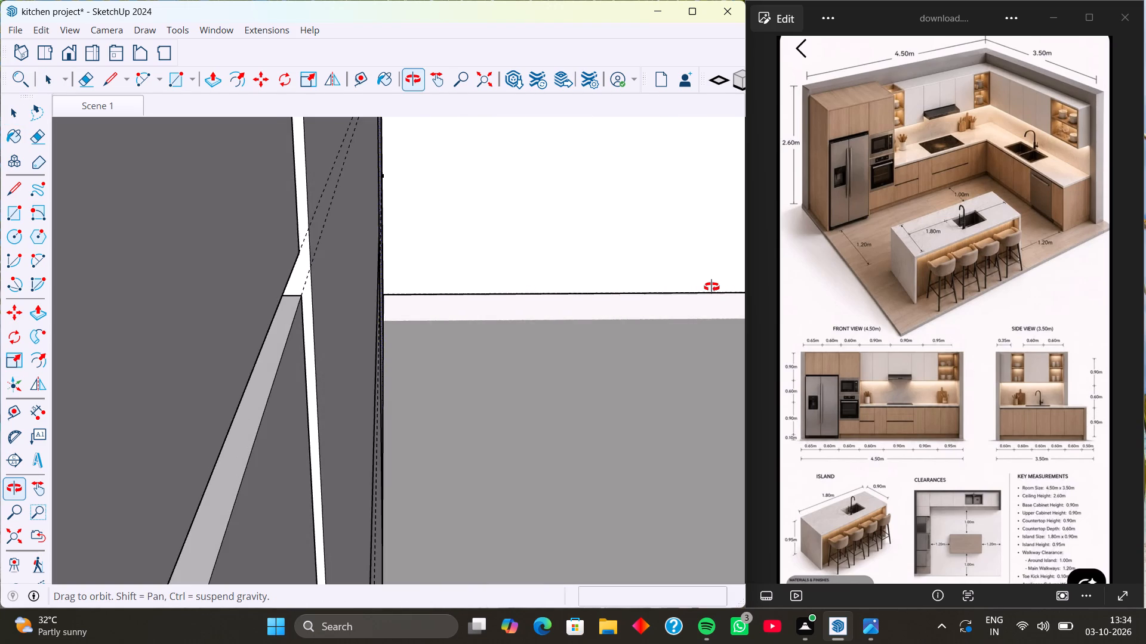
pyautogui.moveTo(711, 287); pyautogui.dragTo(716, 286, button='middle')
pyautogui.scroll(4, 393, 264)
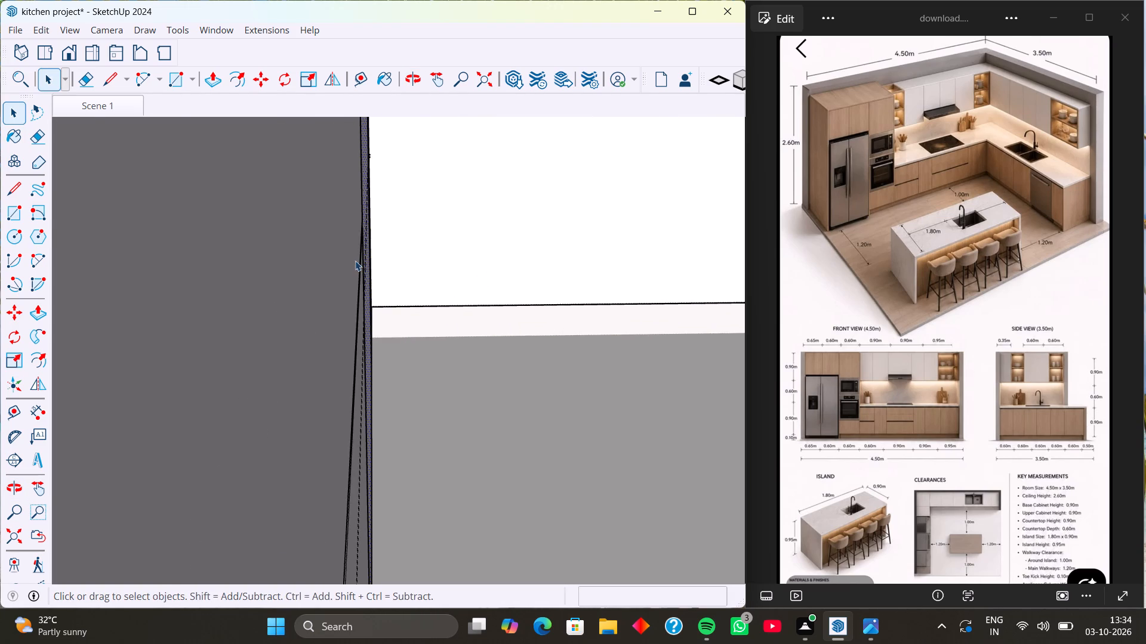
pyautogui.scroll(2, 355, 261)
pyautogui.scroll(-20, 355, 261)
pyautogui.scroll(-6, 355, 261)
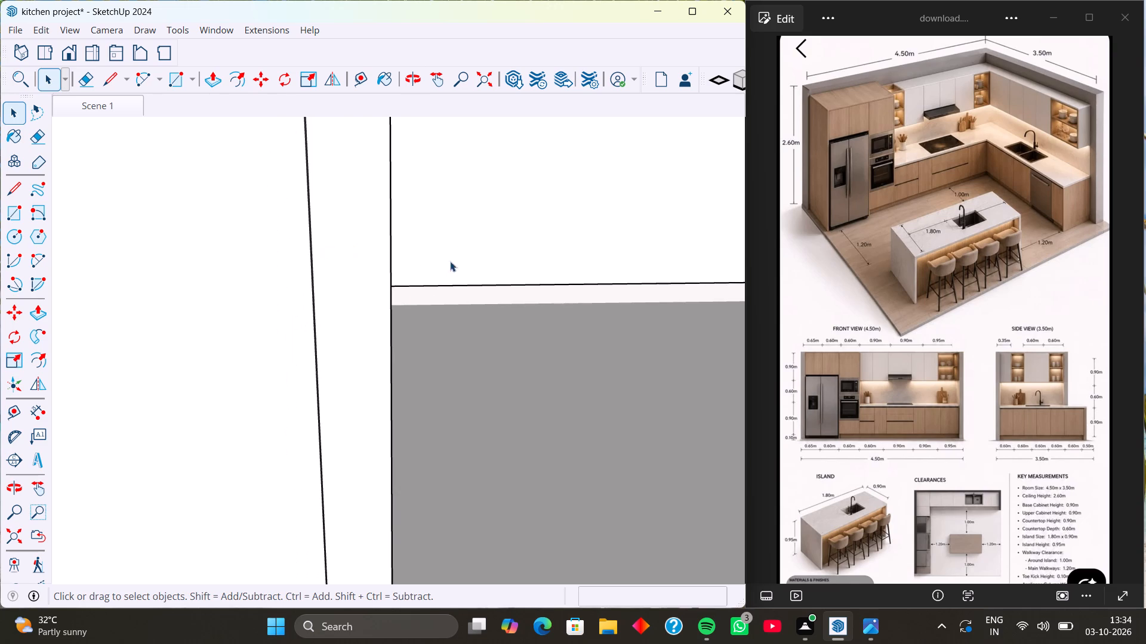
pyautogui.moveTo(387, 278); pyautogui.dragTo(171, 239, button='middle')
pyautogui.scroll(1, 144, 227)
pyautogui.scroll(-15, 226, 235)
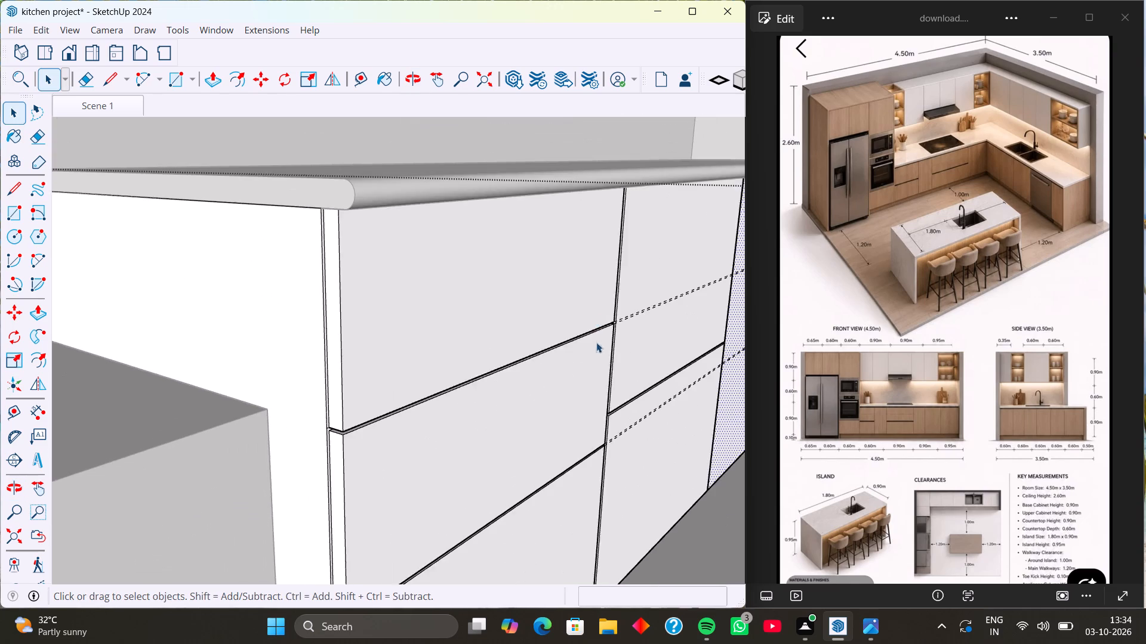
# Examine the base cabinet run's drawer gaps, guide pairs and corner against the kitchen reference image.
pyautogui.scroll(-8, 318, 306)
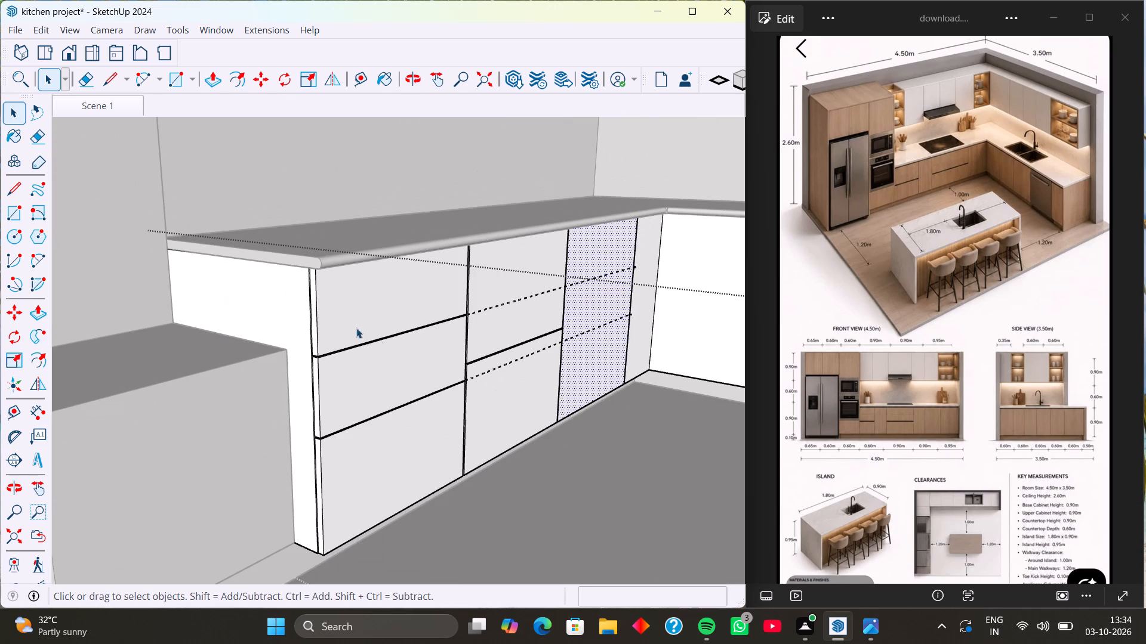
pyautogui.moveTo(369, 373); pyautogui.dragTo(318, 348, button='middle')
pyautogui.scroll(-2, 387, 335)
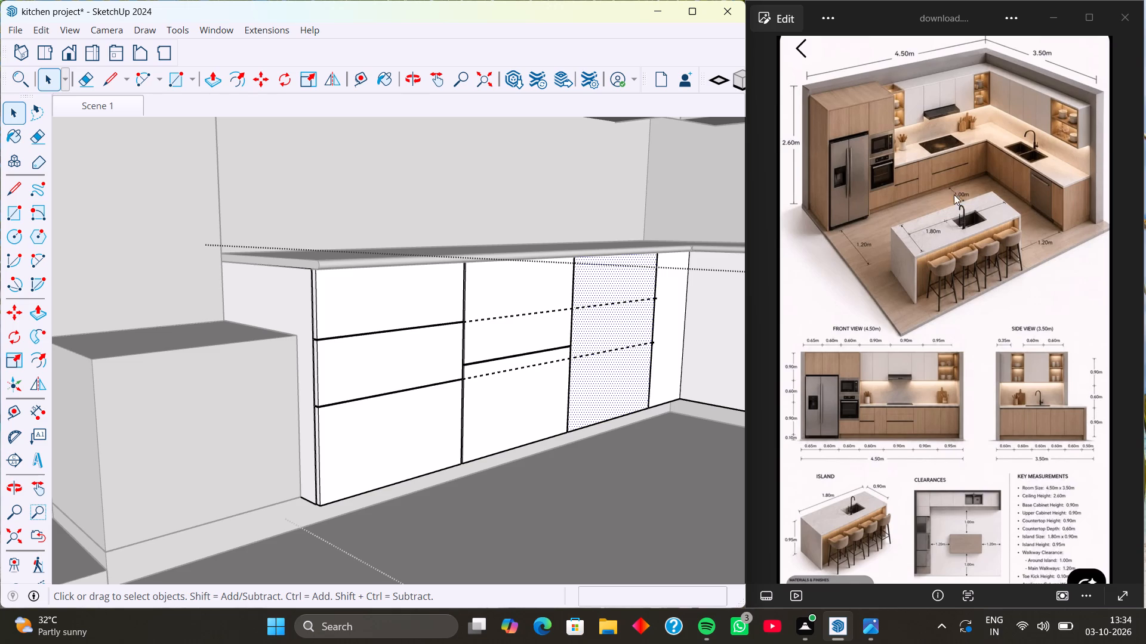
pyautogui.scroll(-5, 510, 249)
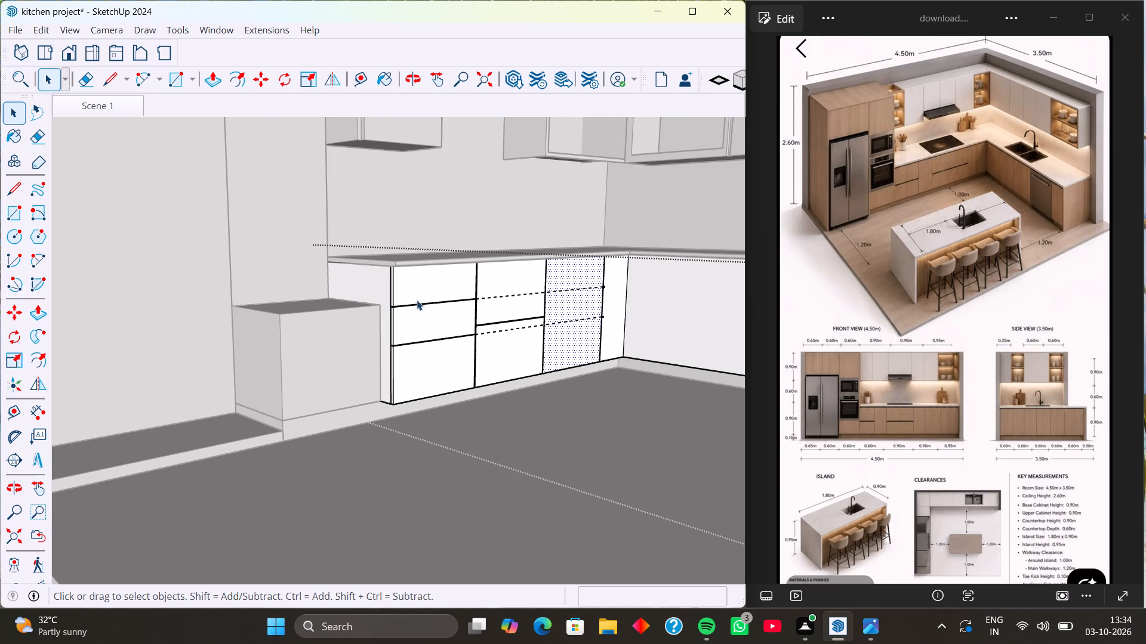
pyautogui.scroll(-2, 416, 300)
pyautogui.scroll(13, 411, 295)
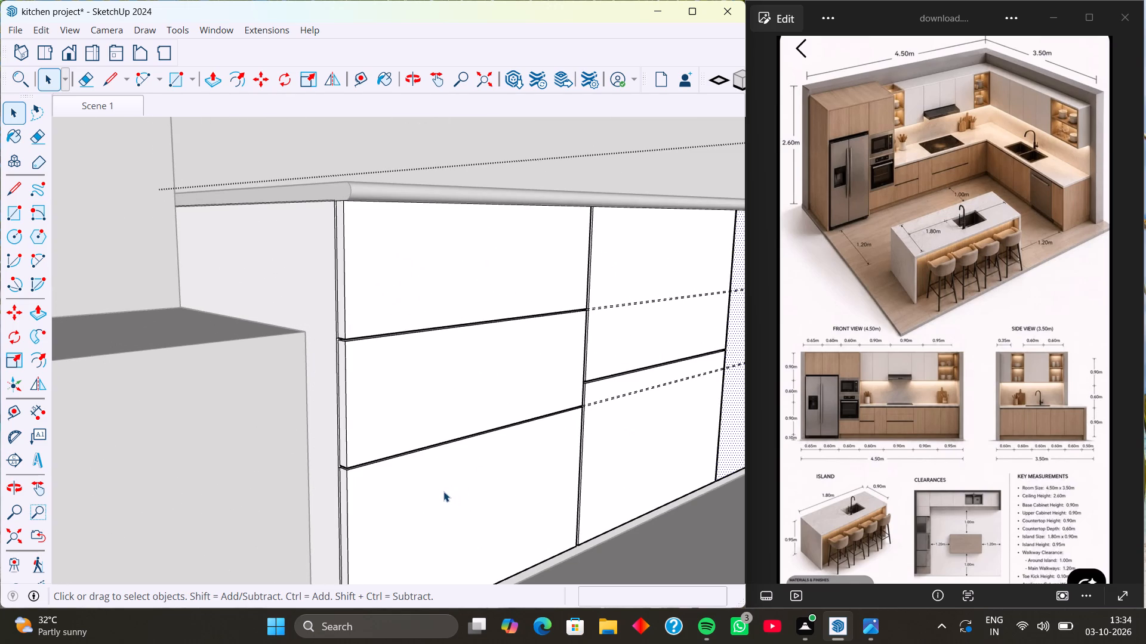
pyautogui.scroll(-4, 443, 481)
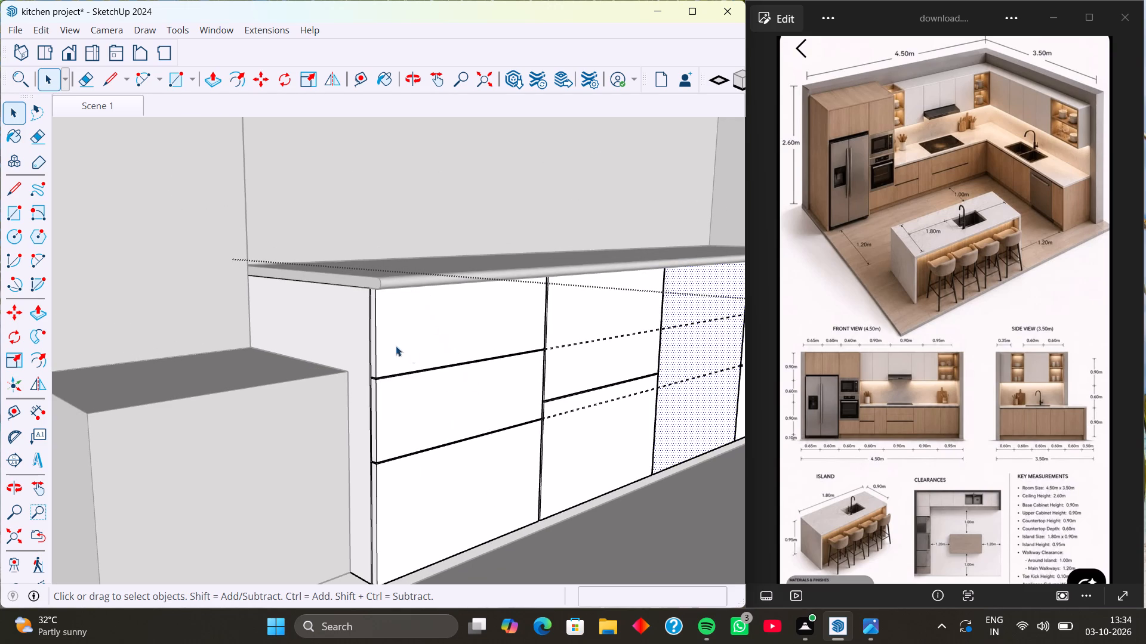
pyautogui.scroll(-4, 392, 345)
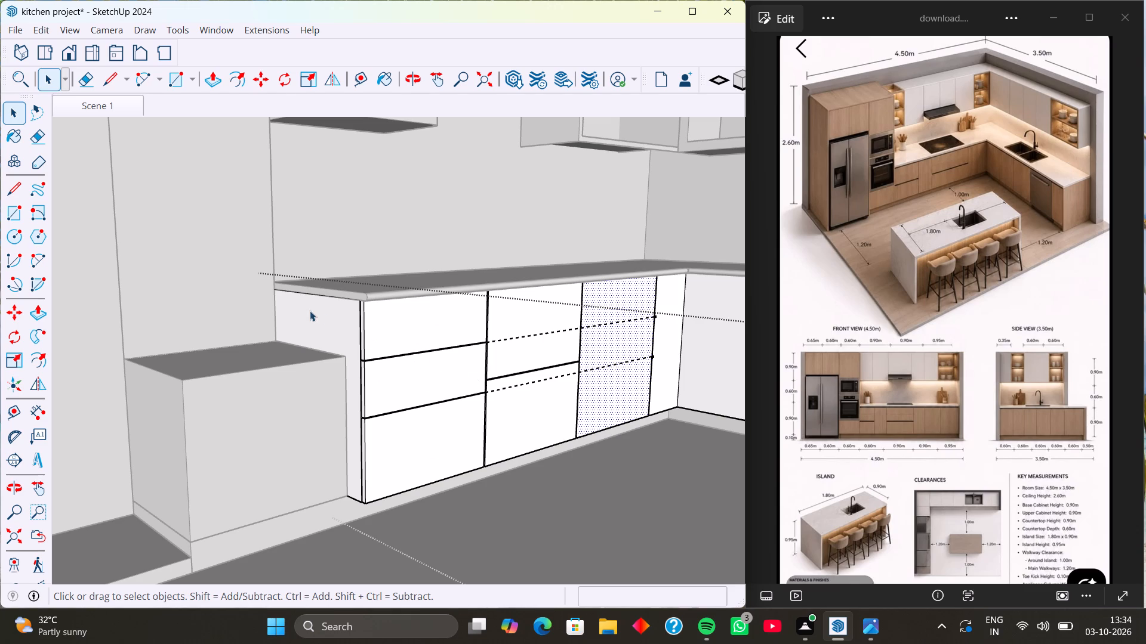
pyautogui.scroll(-4, 301, 309)
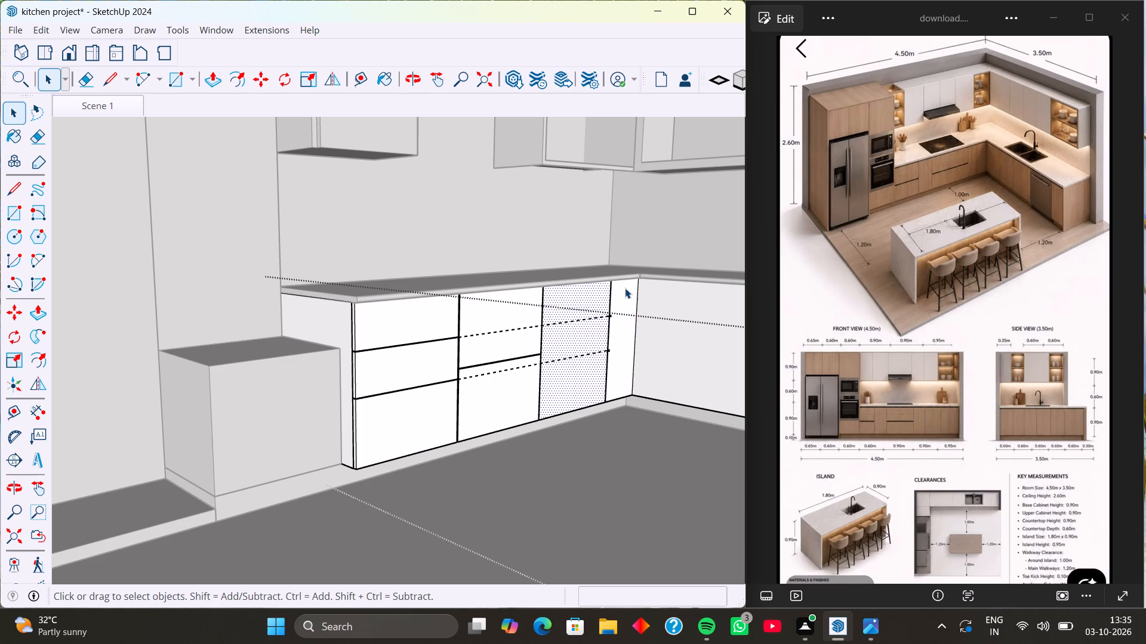
pyautogui.scroll(-5, 424, 219)
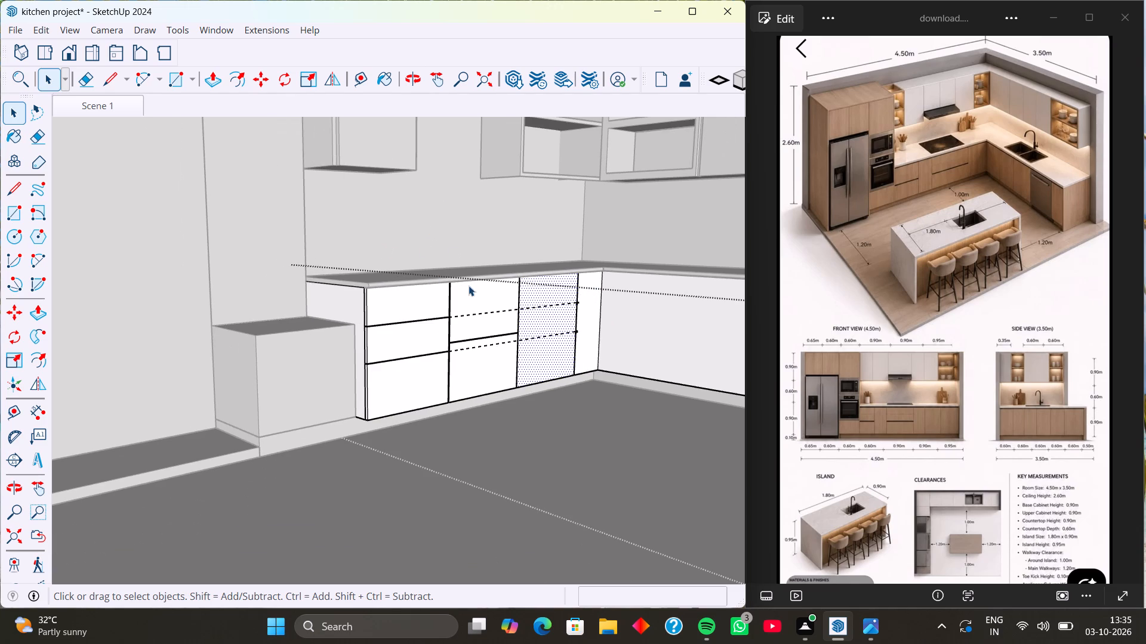
pyautogui.scroll(-3, 431, 311)
pyautogui.moveTo(432, 334); pyautogui.dragTo(513, 337, button='middle')
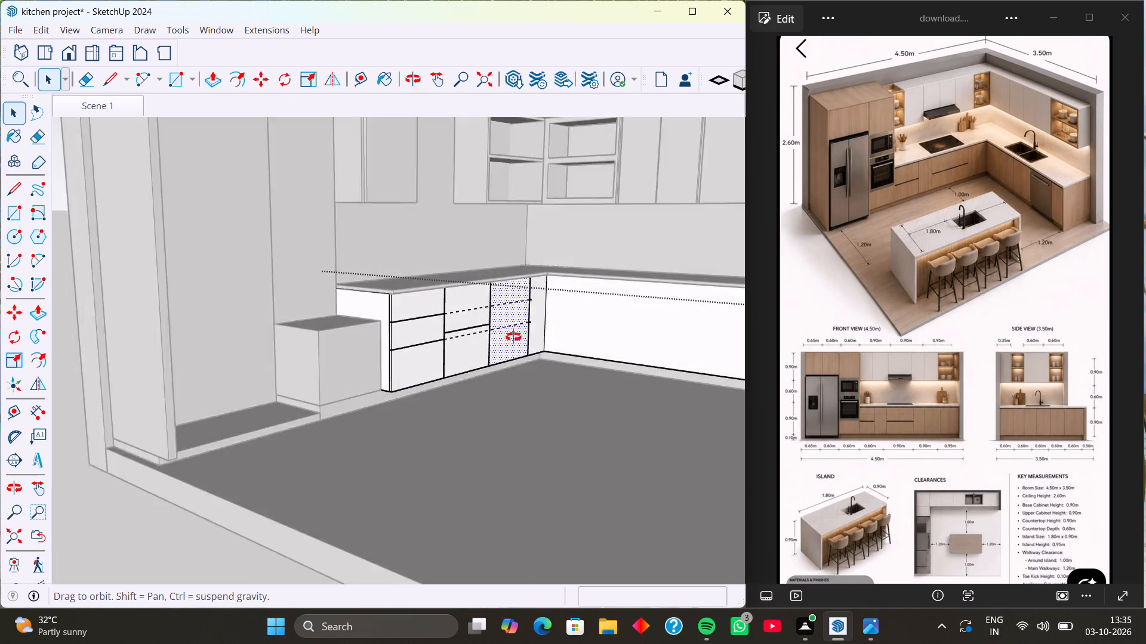
pyautogui.moveTo(513, 337); pyautogui.dragTo(538, 333, button='middle')
pyautogui.scroll(-1, 645, 330)
pyautogui.scroll(-2, 586, 312)
pyautogui.scroll(10, 636, 314)
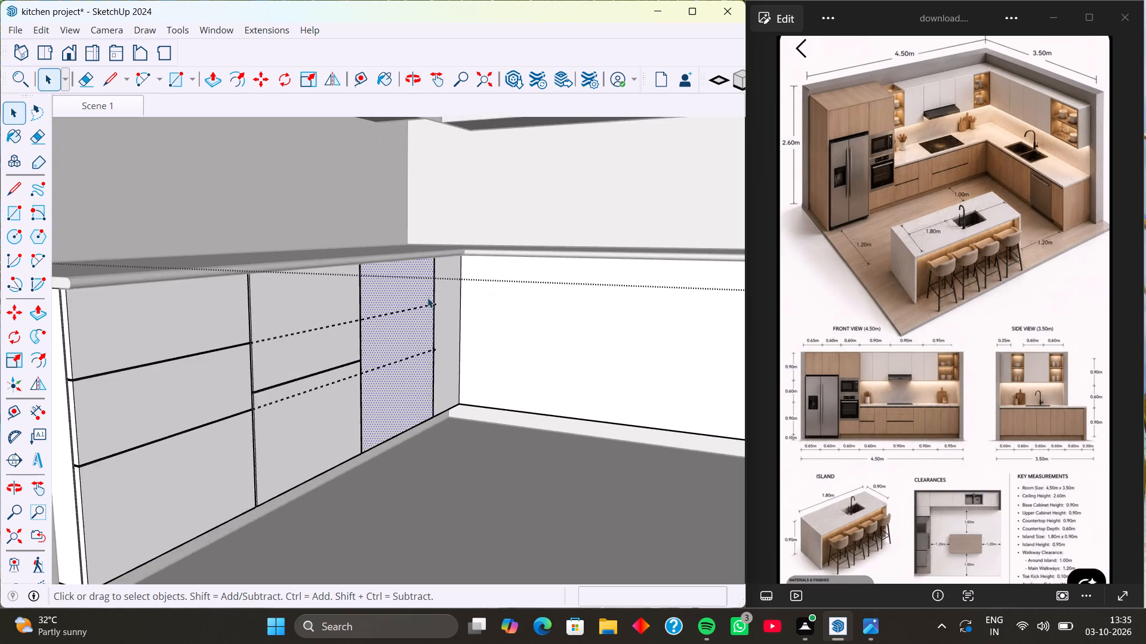
pyautogui.scroll(1, 425, 298)
pyautogui.moveTo(424, 298); pyautogui.dragTo(378, 300, button='middle')
pyautogui.scroll(-4, 516, 297)
pyautogui.moveTo(369, 358); pyautogui.dragTo(315, 356, button='middle')
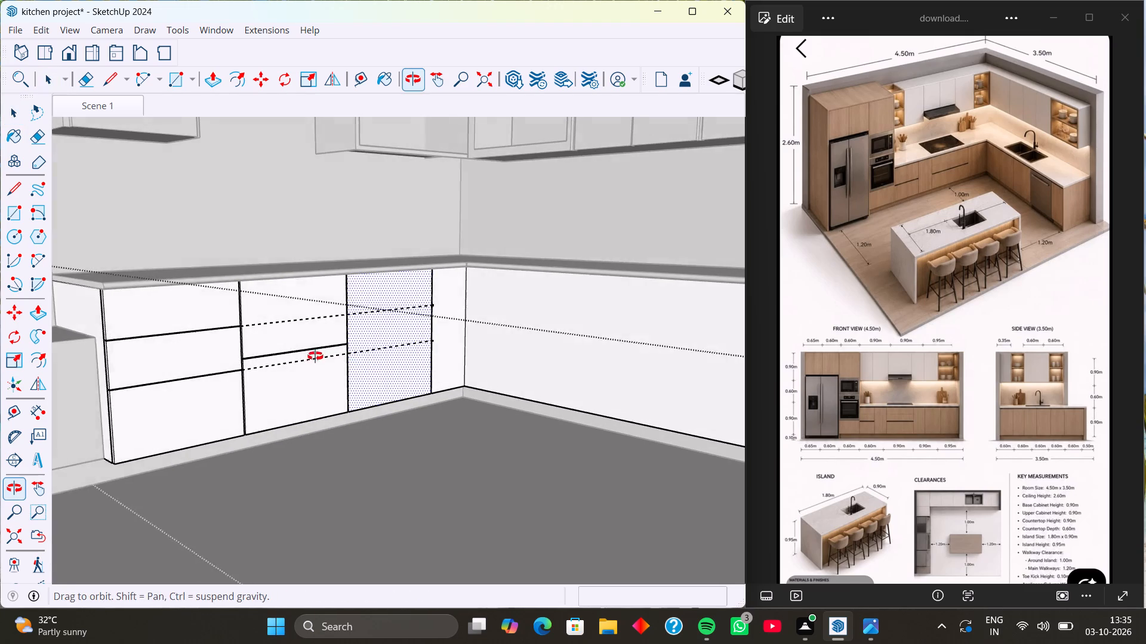
pyautogui.moveTo(315, 356); pyautogui.dragTo(300, 354, button='middle')
pyautogui.scroll(-4, 432, 340)
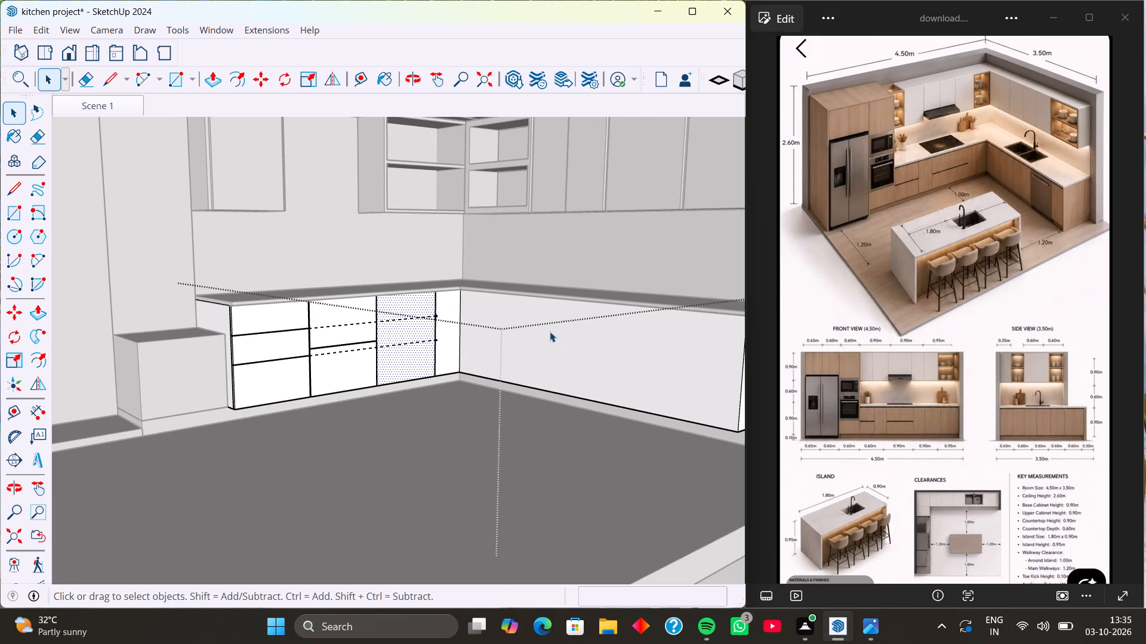
pyautogui.scroll(-3, 558, 332)
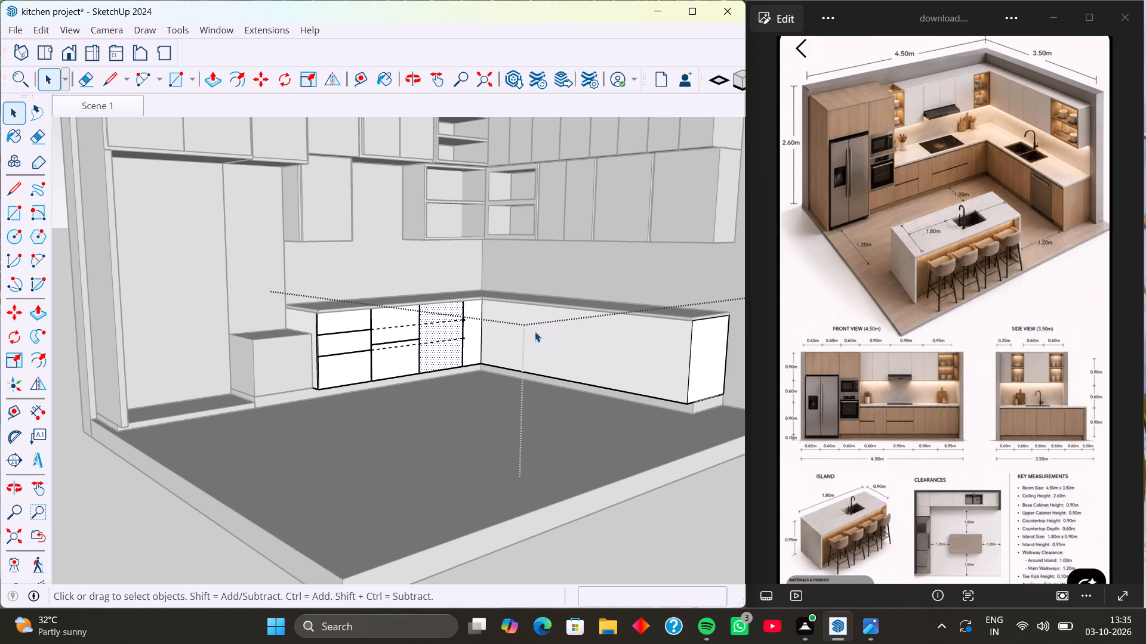
pyautogui.moveTo(527, 335); pyautogui.dragTo(550, 342, button='middle')
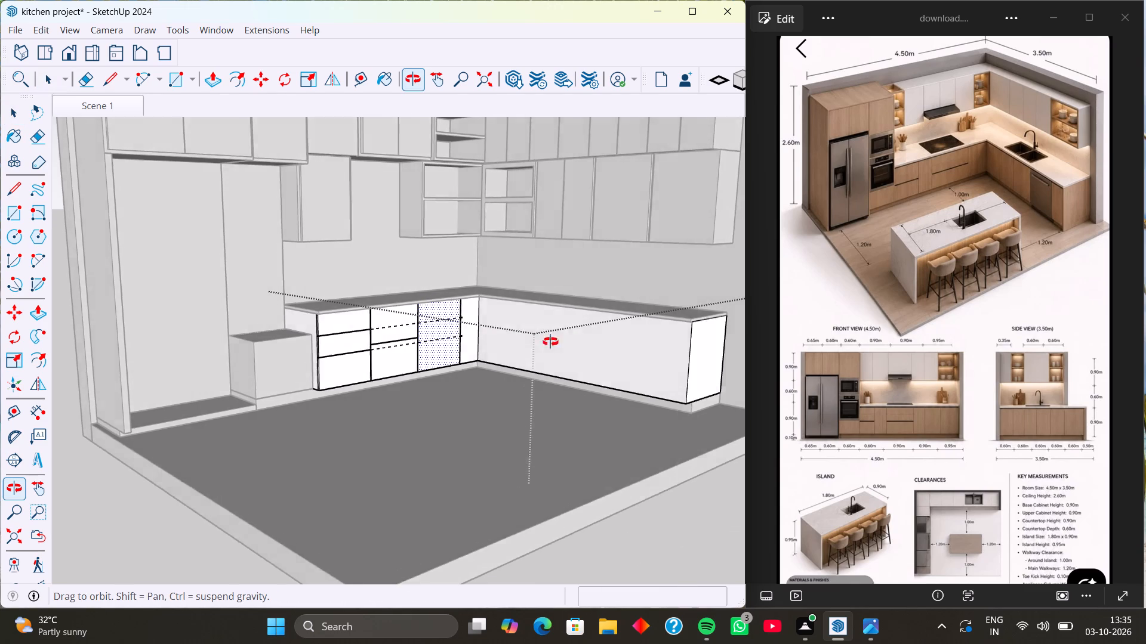
pyautogui.moveTo(550, 342); pyautogui.dragTo(616, 343, button='middle')
pyautogui.scroll(6, 518, 305)
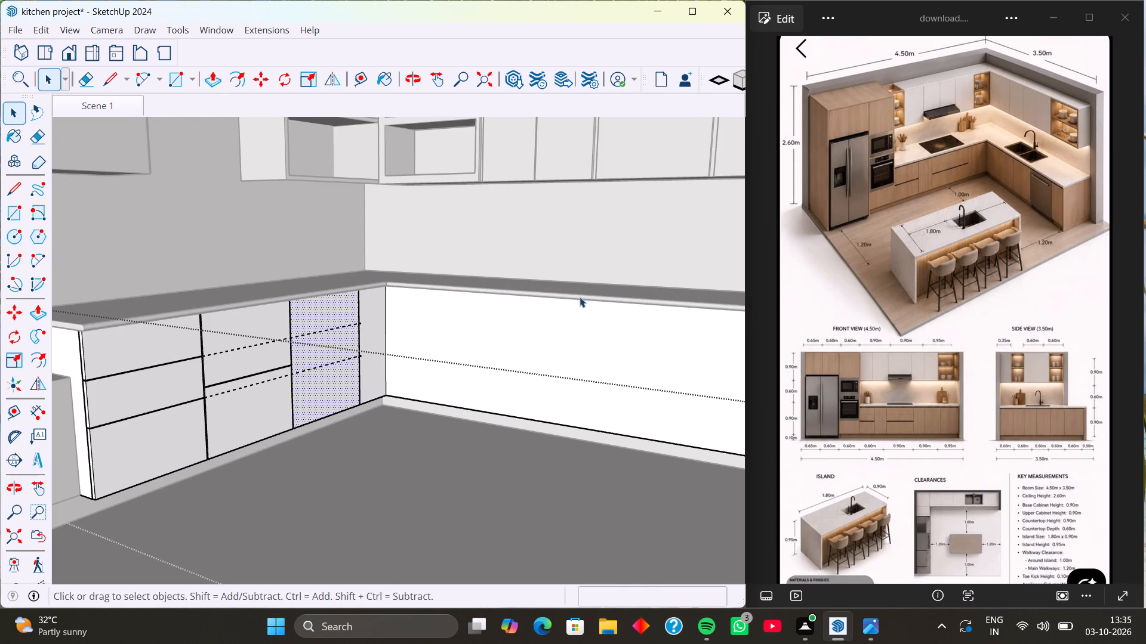
pyautogui.scroll(2, 510, 422)
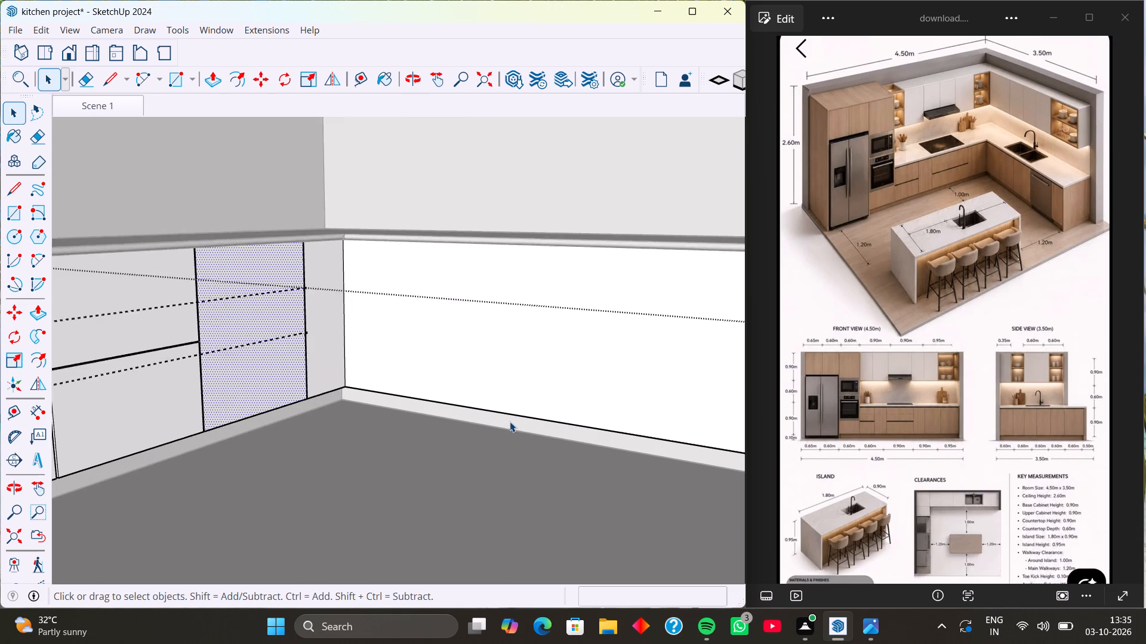
pyautogui.scroll(3, 510, 422)
pyautogui.scroll(-5, 505, 424)
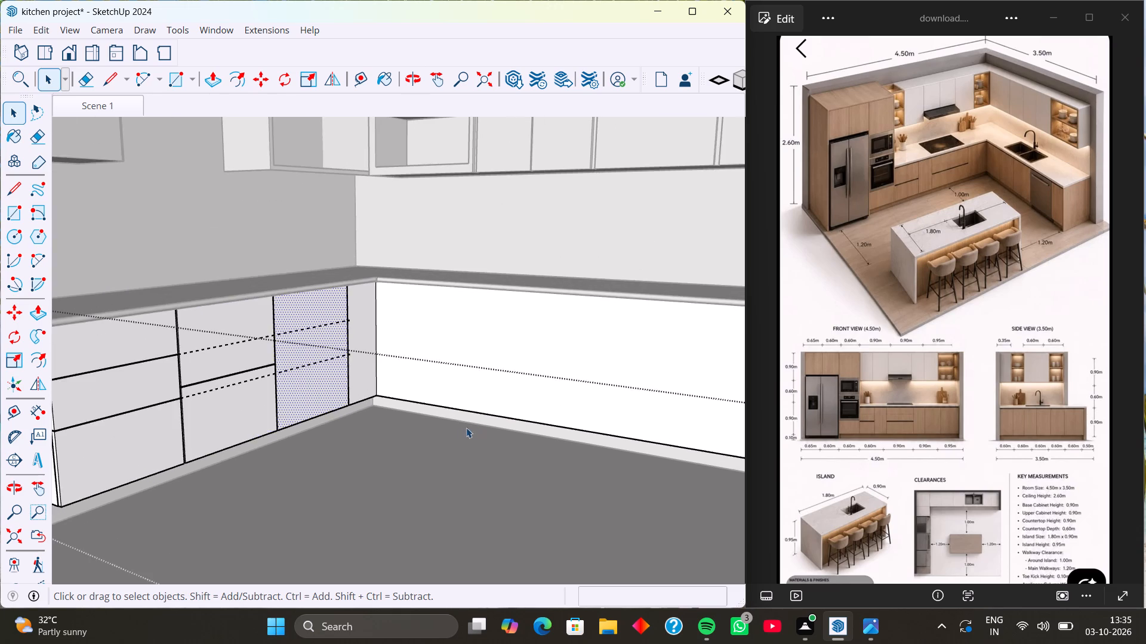
pyautogui.moveTo(460, 411); pyautogui.dragTo(450, 369, button='middle')
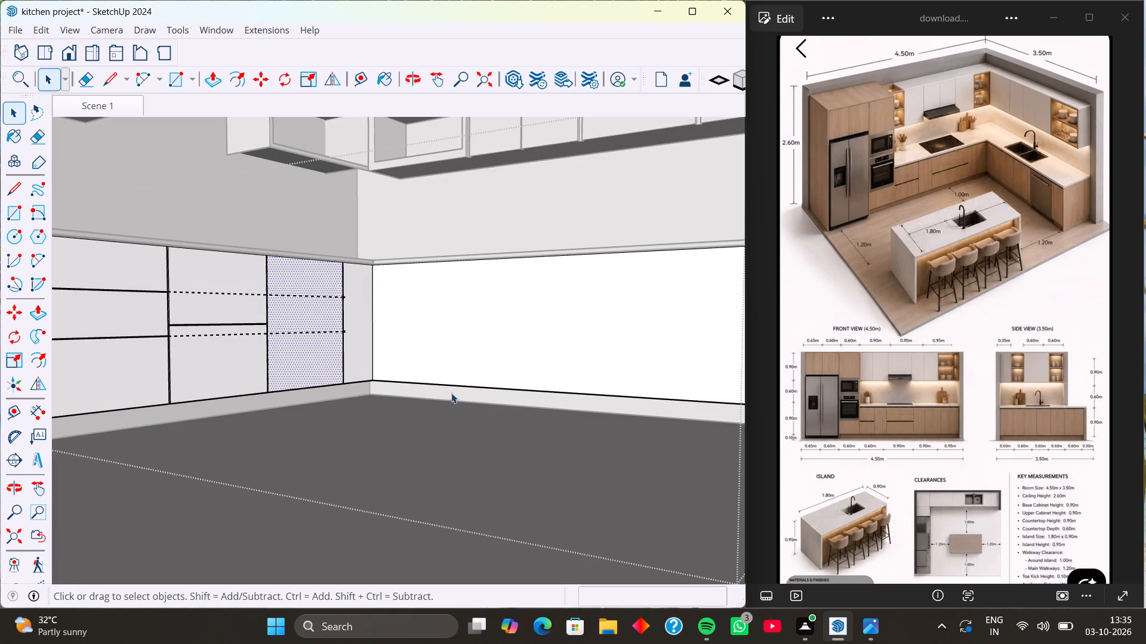
pyautogui.scroll(-3, 430, 368)
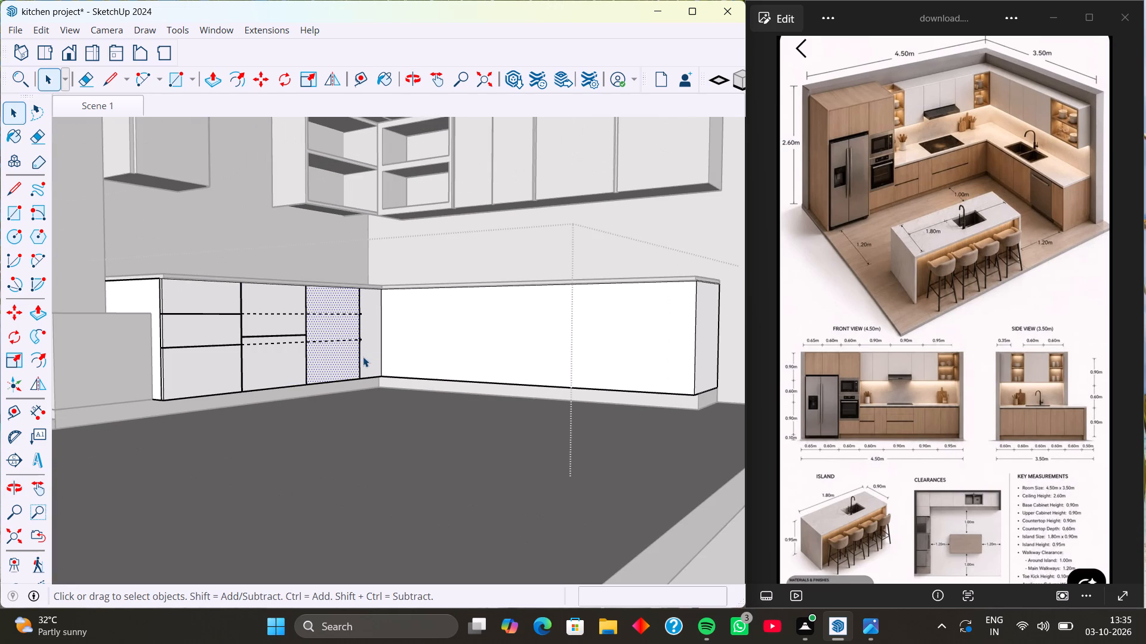
pyautogui.scroll(-1, 440, 377)
pyautogui.moveTo(454, 369); pyautogui.dragTo(494, 364, button='middle')
pyautogui.scroll(6, 485, 366)
pyautogui.scroll(-2, 331, 355)
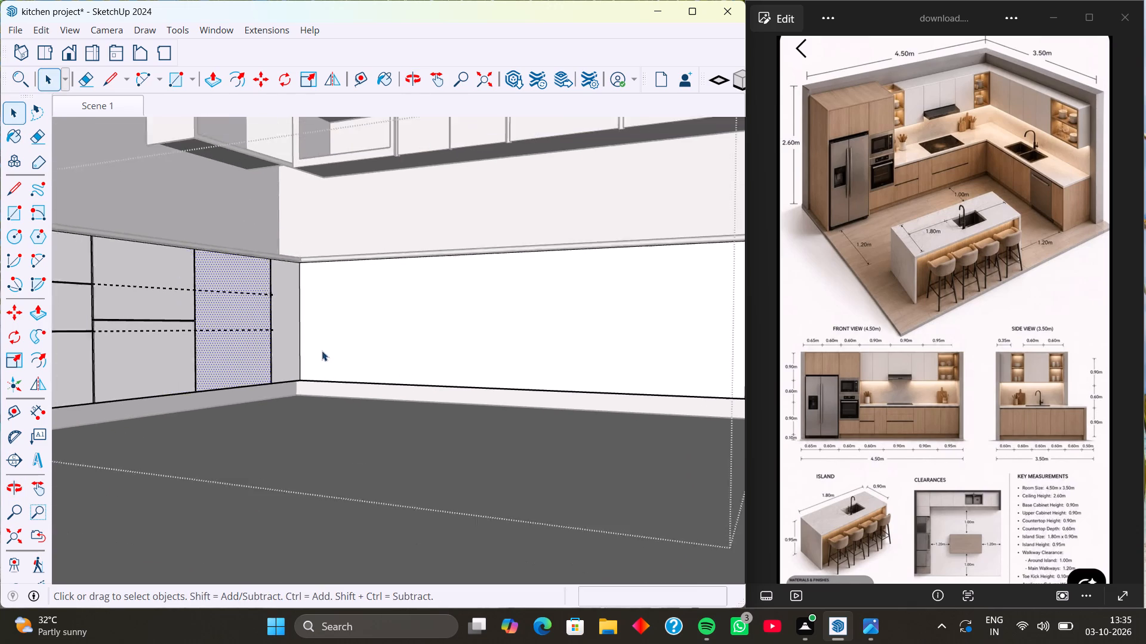
pyautogui.scroll(-1, 322, 351)
pyautogui.scroll(6, 196, 290)
pyautogui.scroll(-2, 356, 320)
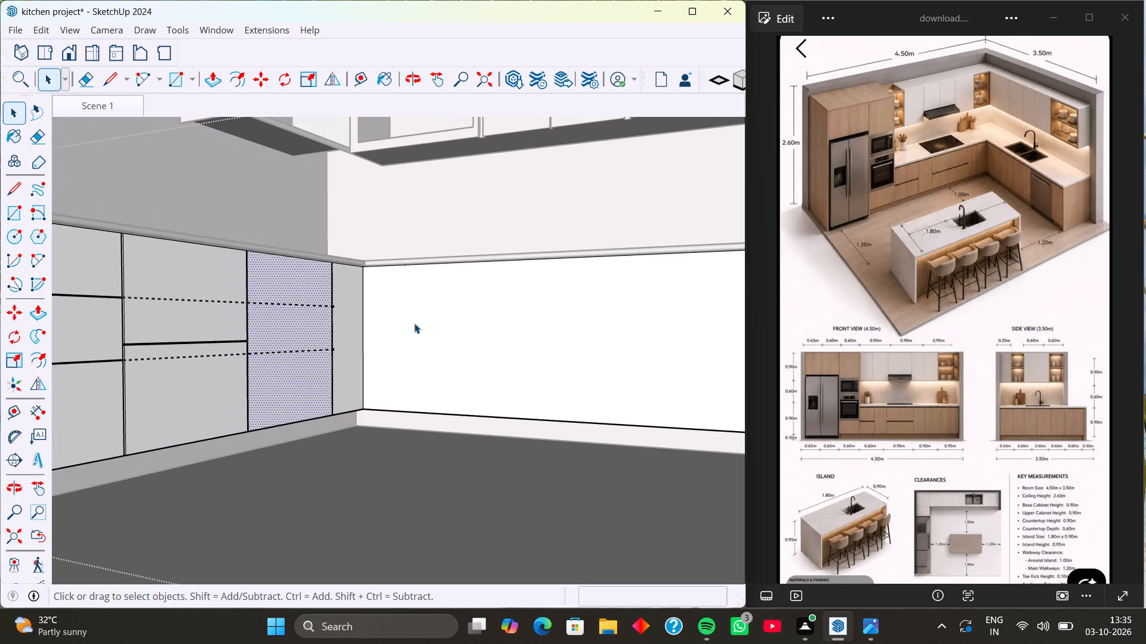
# Draw a line about 1' 11 13/16" long across the second base cabinet front along the upper guide of the upper pair.
pyautogui.scroll(20, 97, 295)
pyautogui.scroll(2, 97, 295)
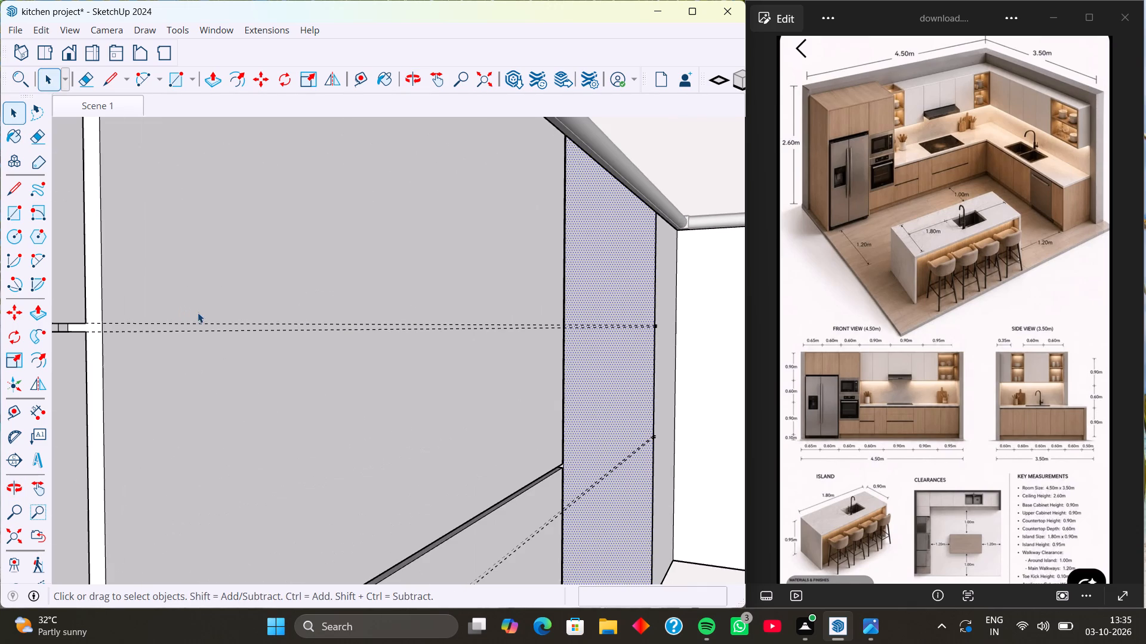
pyautogui.press('l')
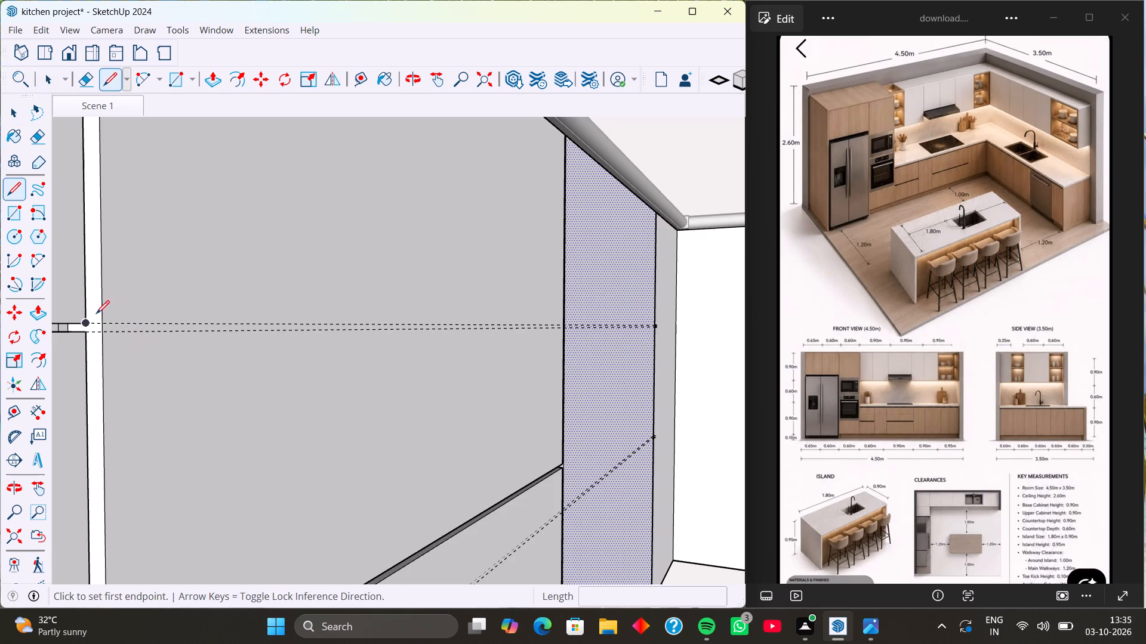
pyautogui.scroll(5, 96, 314)
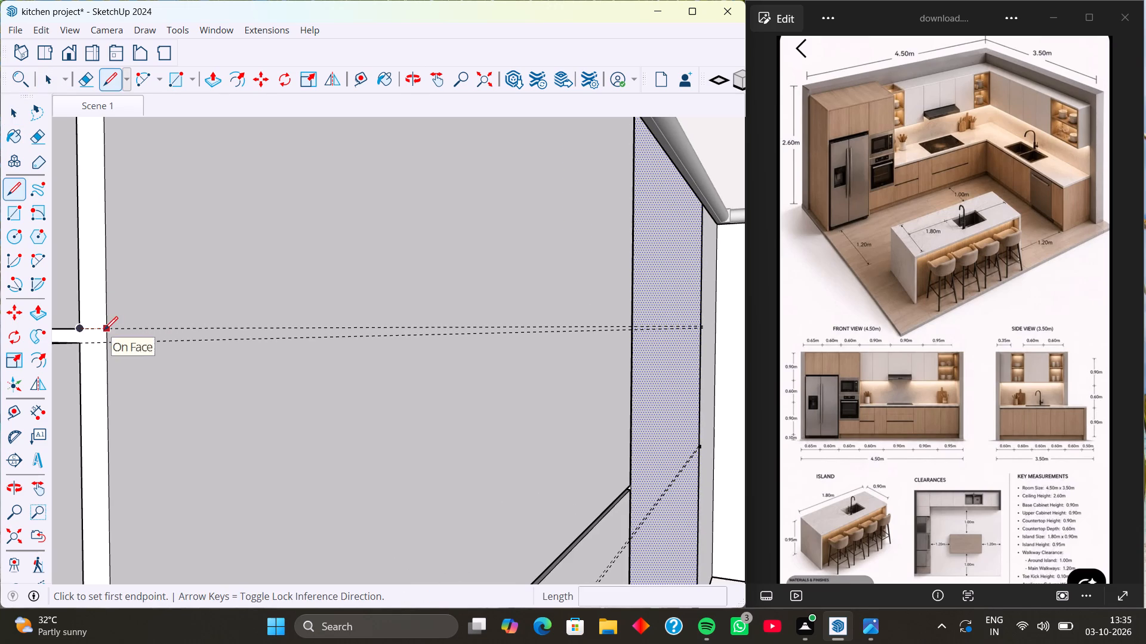
pyautogui.click(104, 330)
pyautogui.scroll(6, 592, 313)
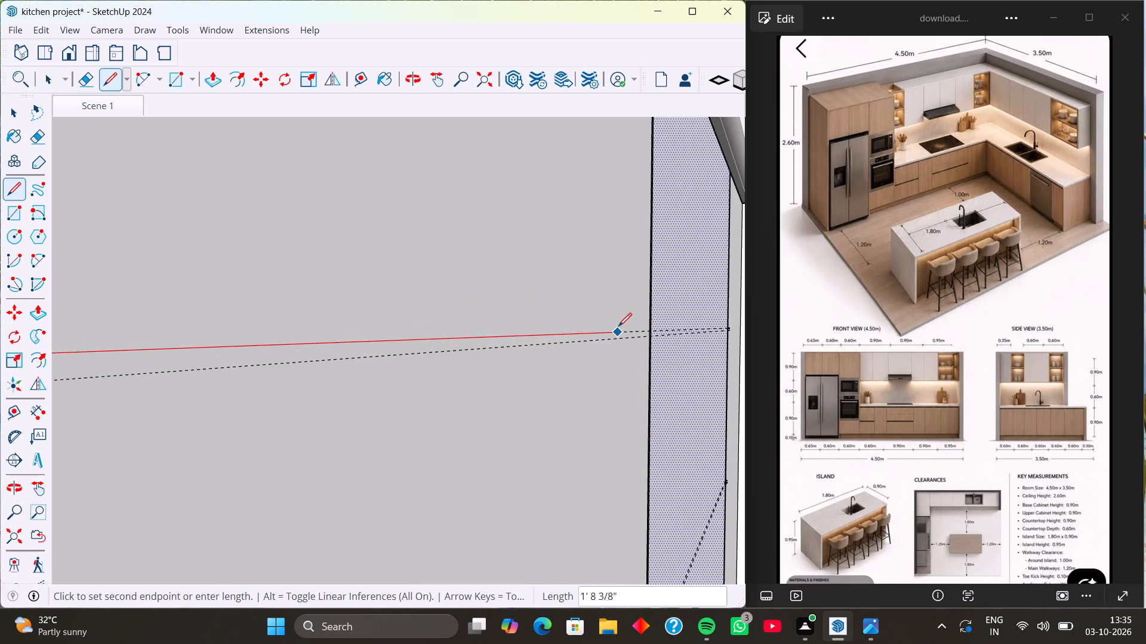
pyautogui.moveTo(486, 329); pyautogui.dragTo(415, 326, button='middle')
pyautogui.scroll(-9, 307, 292)
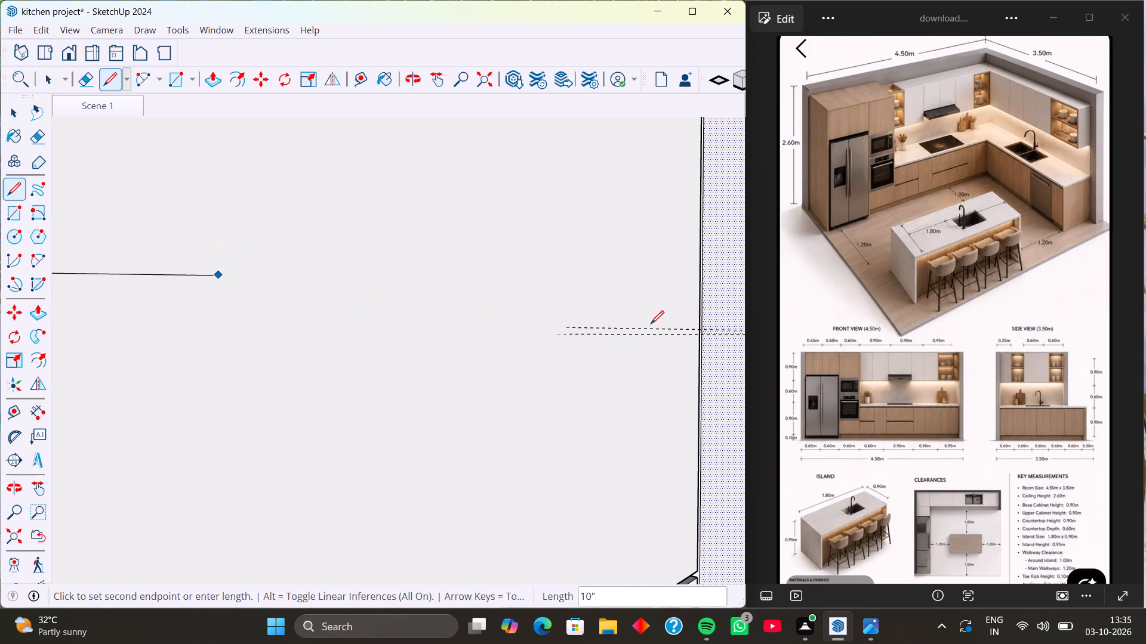
pyautogui.scroll(10, 655, 323)
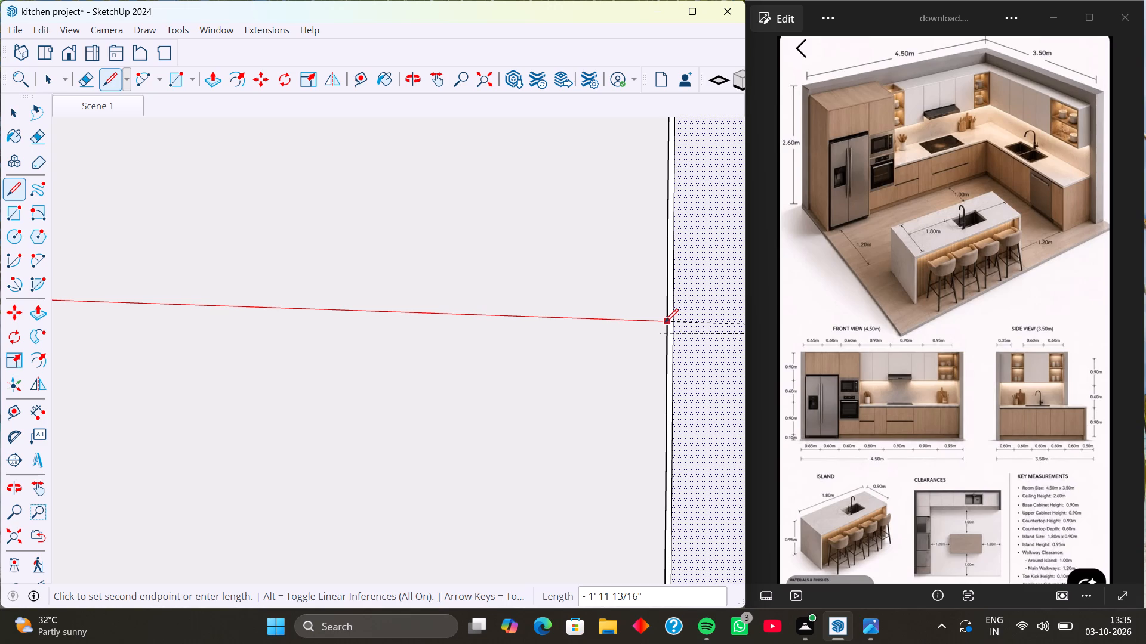
pyautogui.click(665, 322)
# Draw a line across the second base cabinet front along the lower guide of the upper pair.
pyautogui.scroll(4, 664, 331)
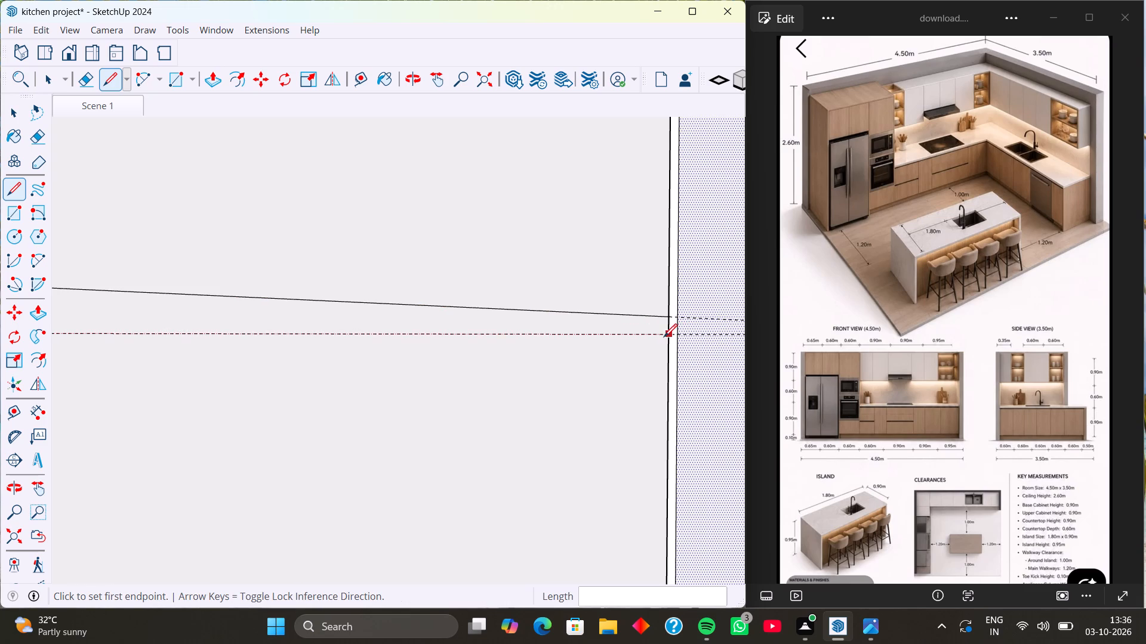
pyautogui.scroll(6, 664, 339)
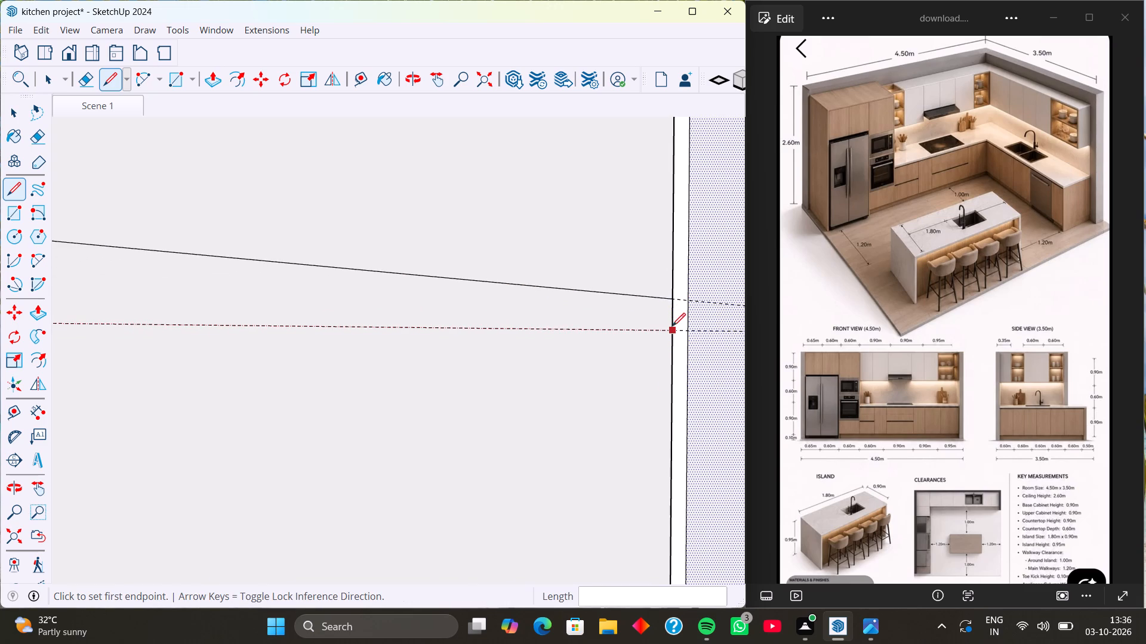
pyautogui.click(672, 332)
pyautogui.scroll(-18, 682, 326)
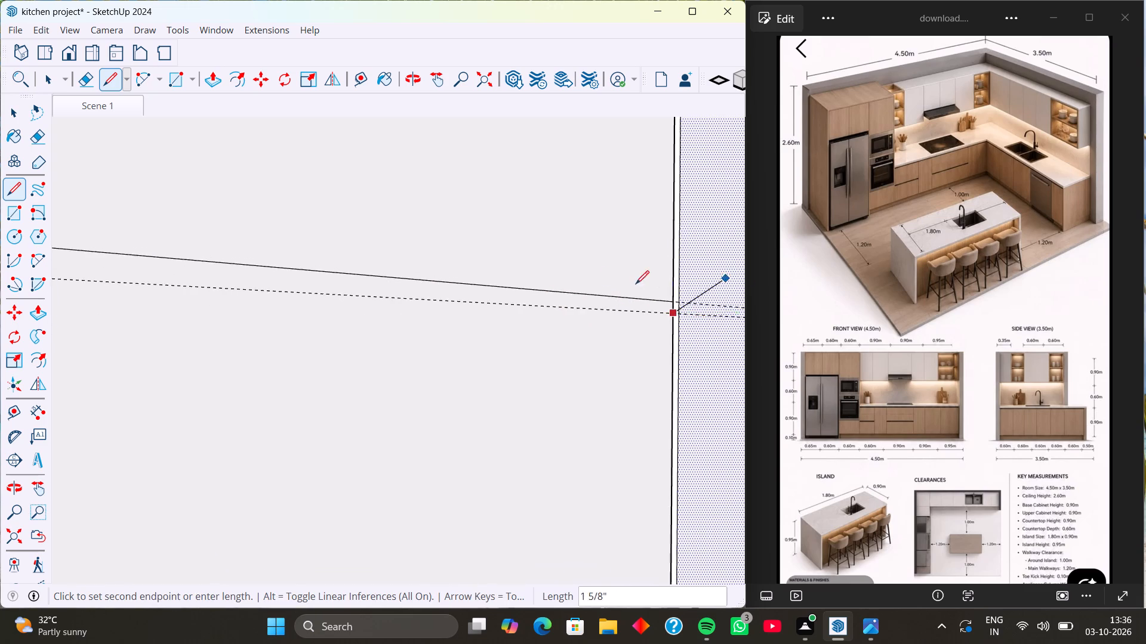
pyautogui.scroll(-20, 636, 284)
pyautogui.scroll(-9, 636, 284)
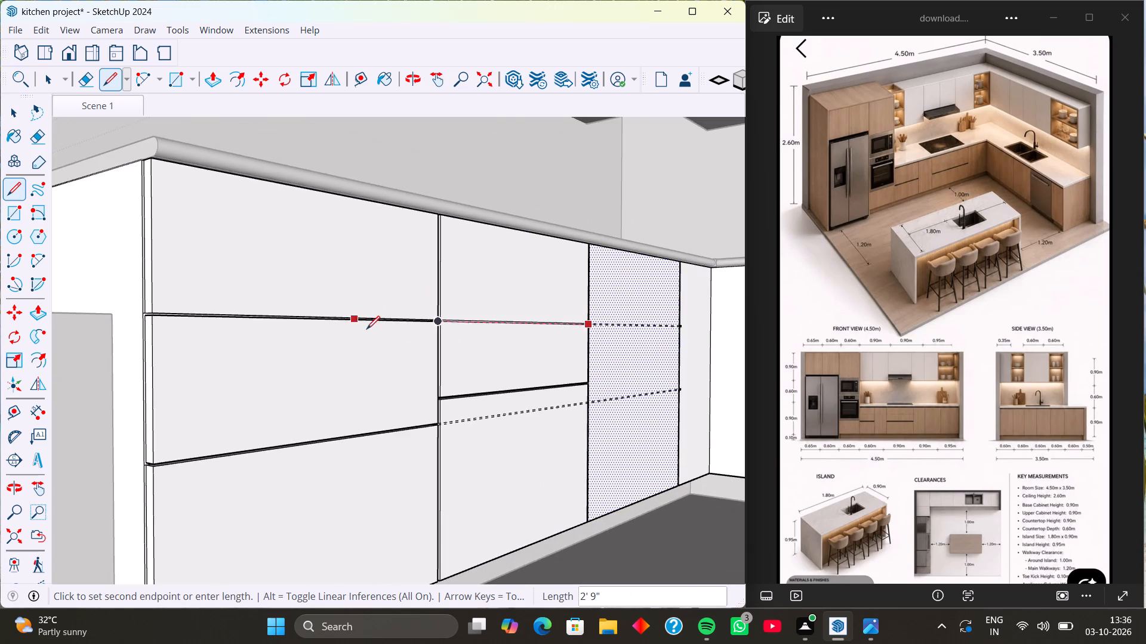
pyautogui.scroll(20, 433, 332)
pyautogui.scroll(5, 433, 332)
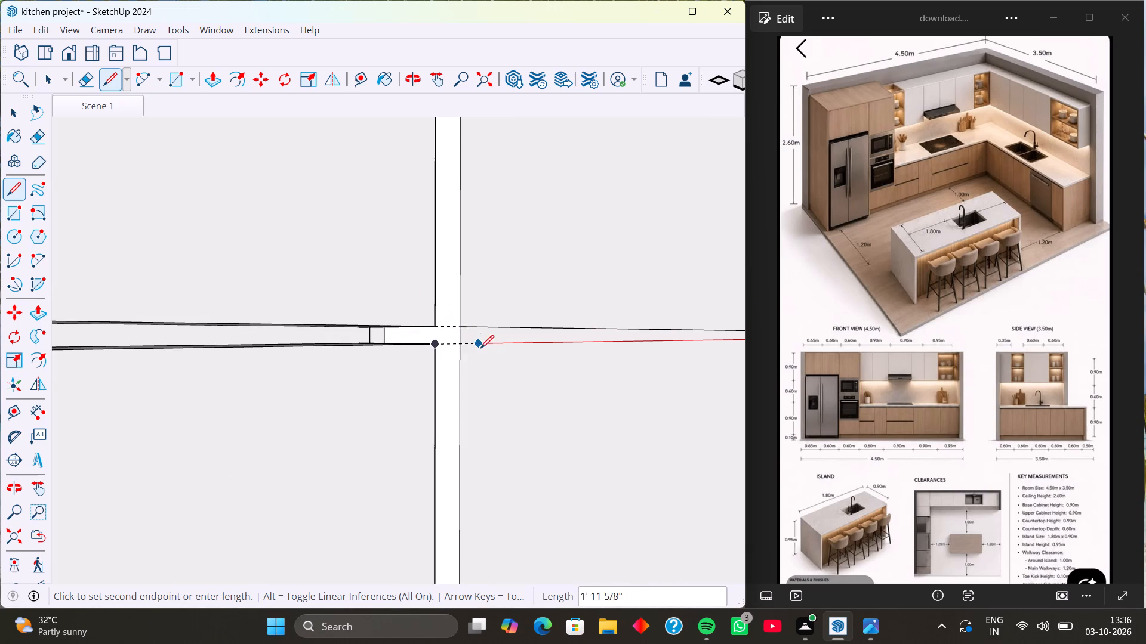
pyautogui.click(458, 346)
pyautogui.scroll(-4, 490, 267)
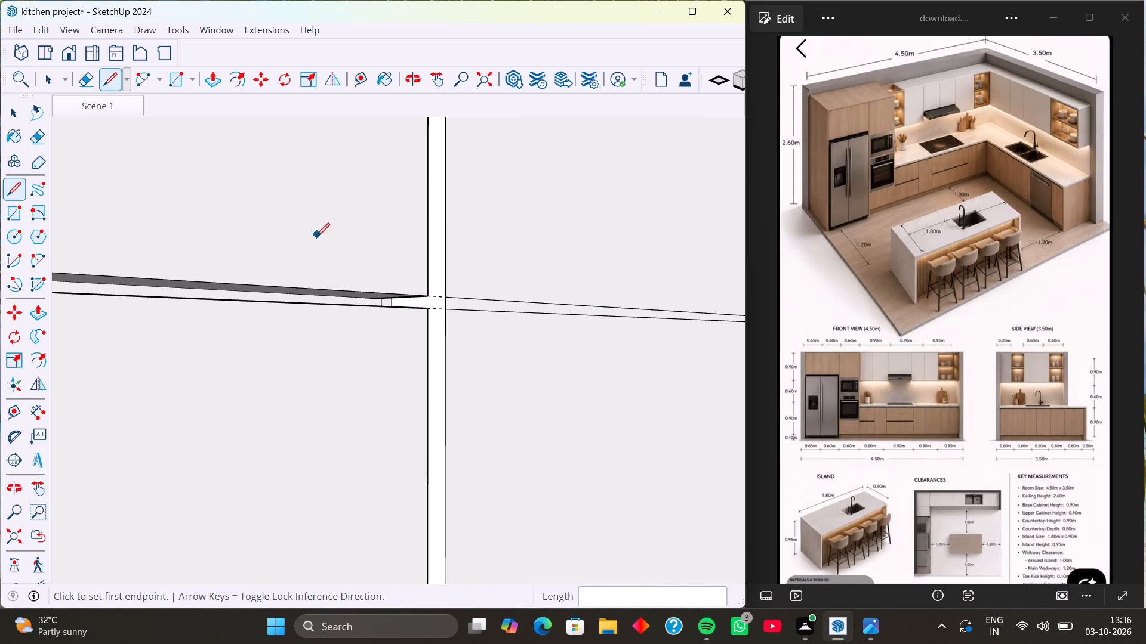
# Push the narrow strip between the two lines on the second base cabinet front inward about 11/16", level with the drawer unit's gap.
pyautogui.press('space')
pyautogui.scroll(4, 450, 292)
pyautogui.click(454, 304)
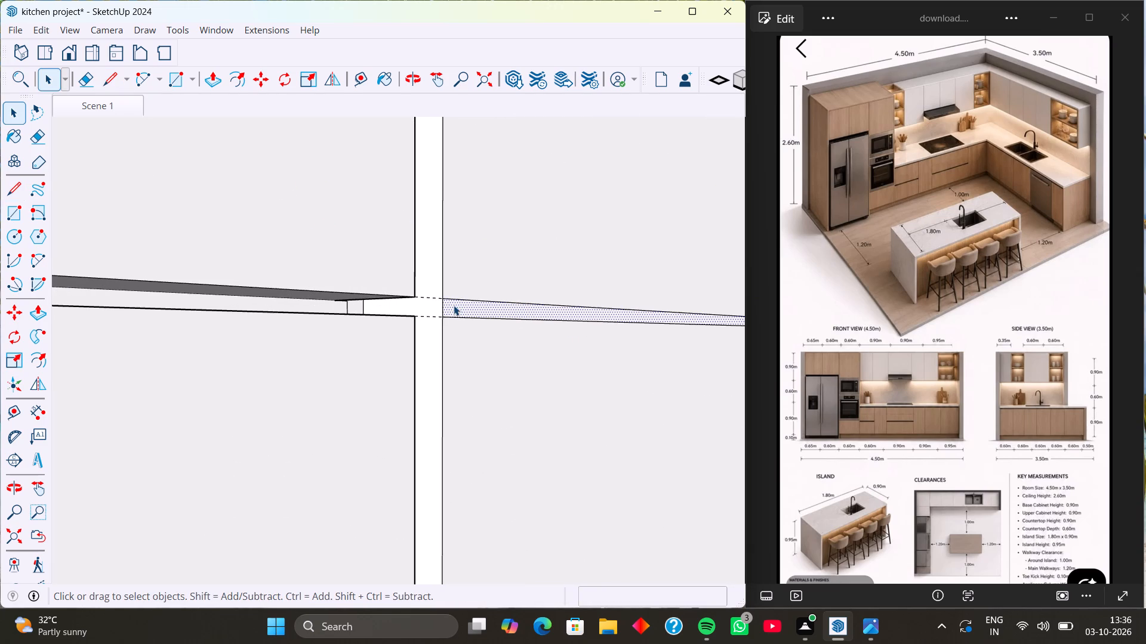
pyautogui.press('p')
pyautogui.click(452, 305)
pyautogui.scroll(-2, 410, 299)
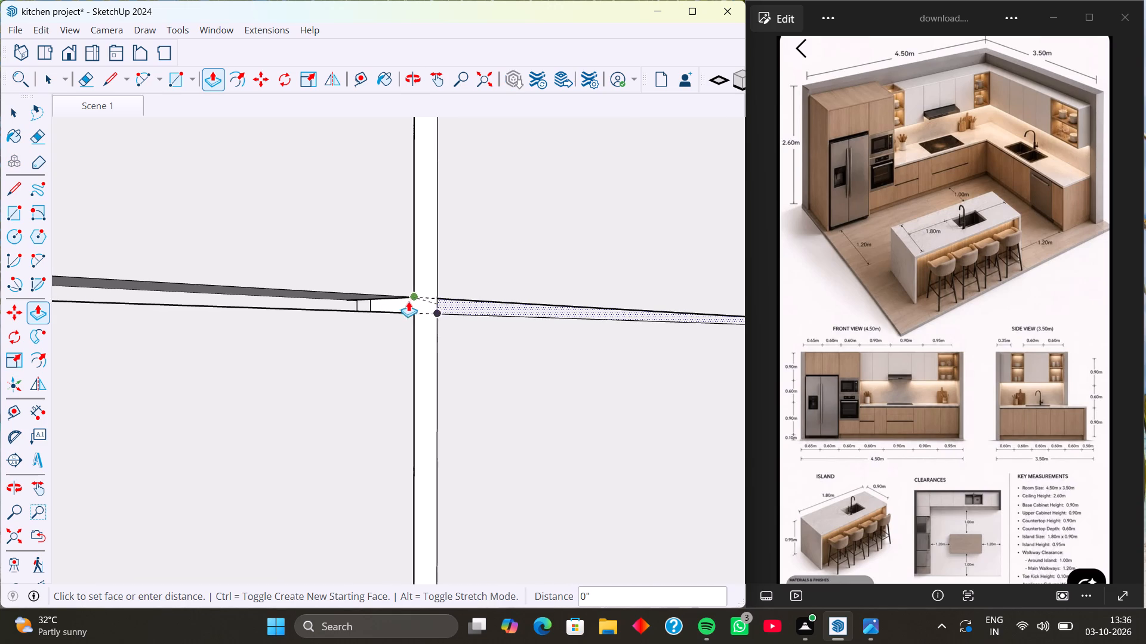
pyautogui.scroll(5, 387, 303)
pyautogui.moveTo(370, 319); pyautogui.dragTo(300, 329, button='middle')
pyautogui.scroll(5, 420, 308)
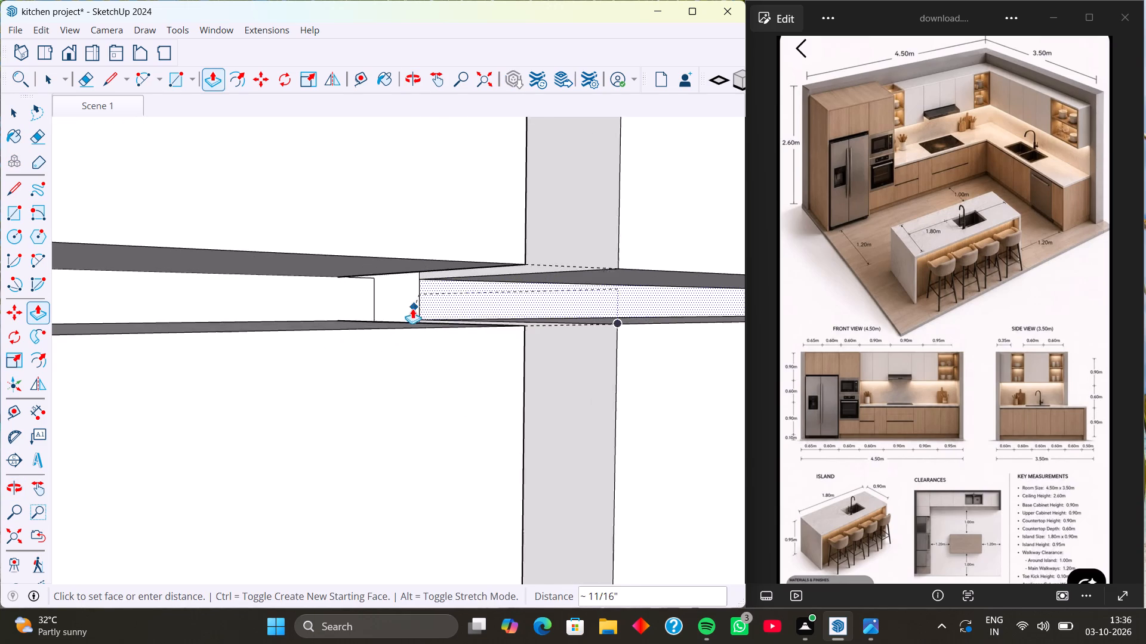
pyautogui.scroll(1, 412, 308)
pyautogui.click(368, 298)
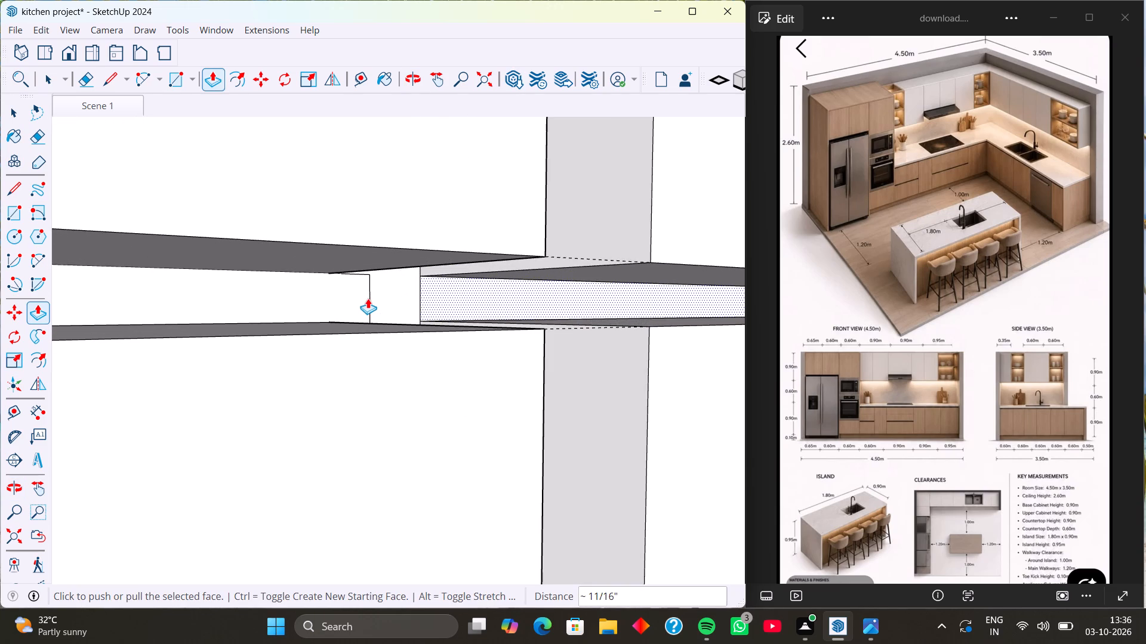
# Examine the upper recessed gap on the second base cabinet front and its alignment with the drawer unit's gaps and remaining guides.
pyautogui.scroll(-5, 336, 296)
pyautogui.moveTo(329, 315); pyautogui.dragTo(133, 301, button='middle')
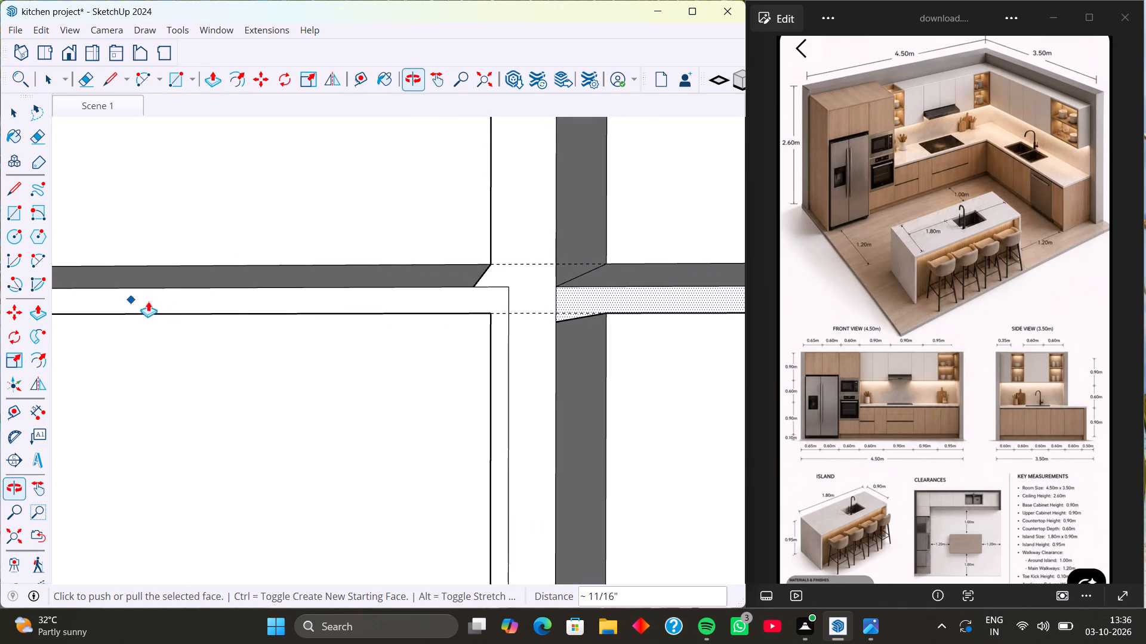
pyautogui.scroll(-20, 529, 323)
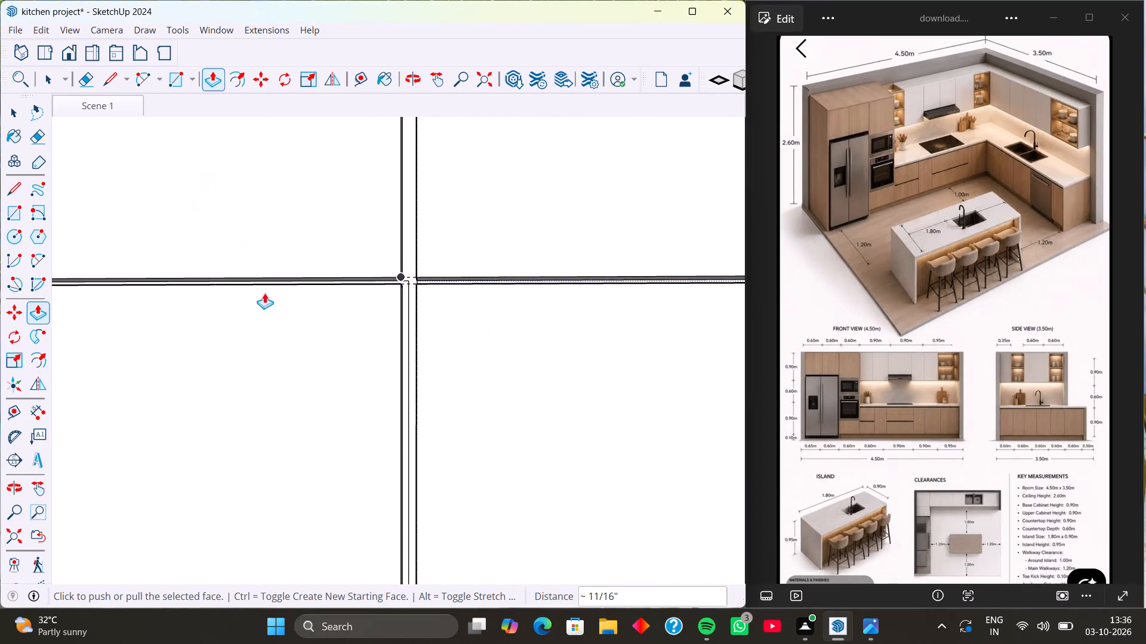
pyautogui.scroll(-4, 292, 302)
pyautogui.scroll(-4, 435, 313)
pyautogui.scroll(12, 384, 327)
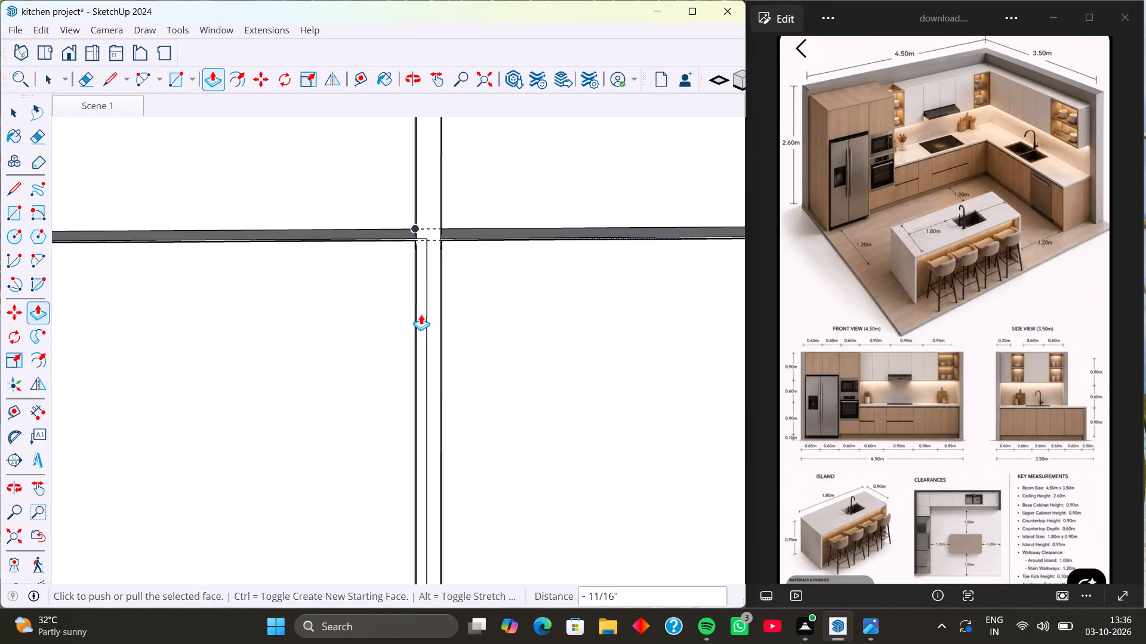
pyautogui.moveTo(421, 314); pyautogui.dragTo(395, 302, button='middle')
pyautogui.scroll(1, 443, 318)
pyautogui.scroll(-12, 289, 279)
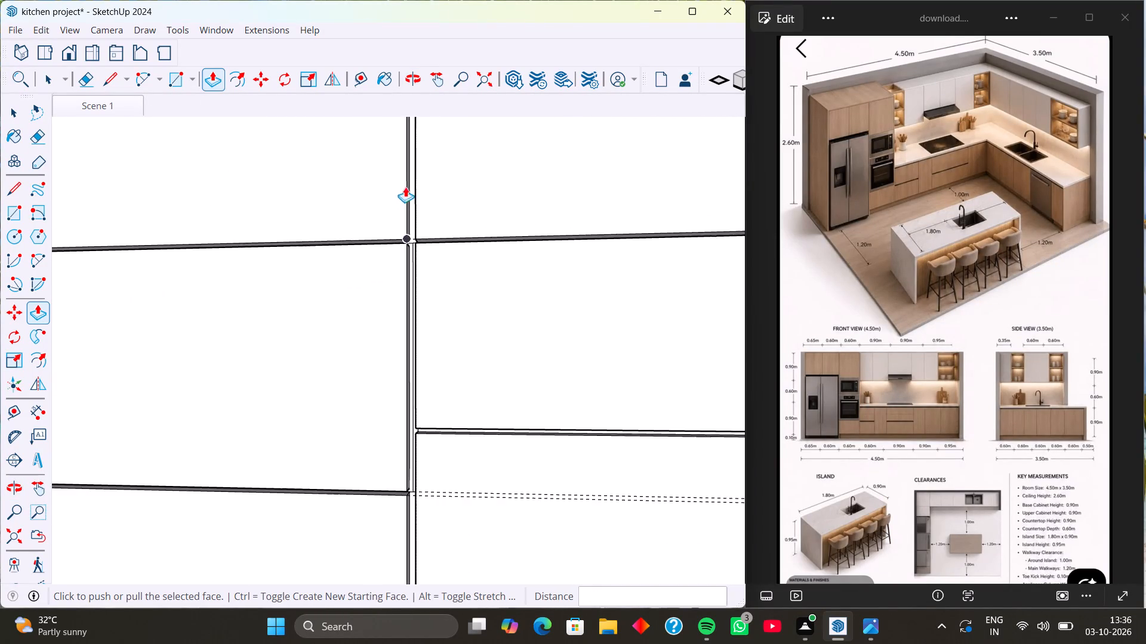
pyautogui.scroll(-11, 405, 187)
pyautogui.scroll(-3, 350, 303)
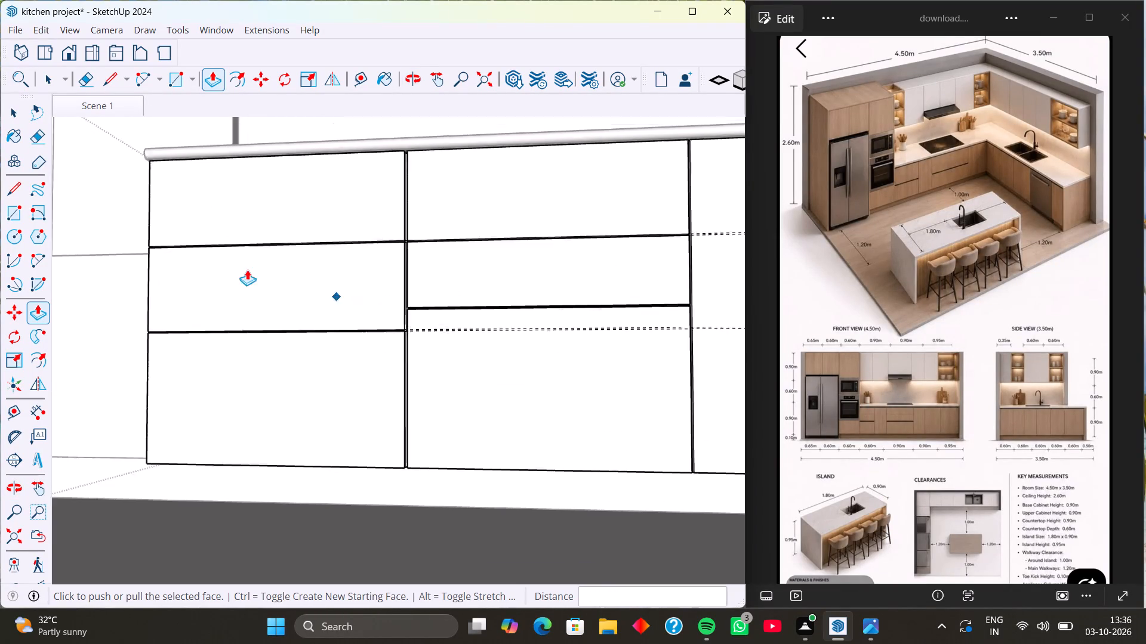
pyautogui.scroll(-2, 247, 270)
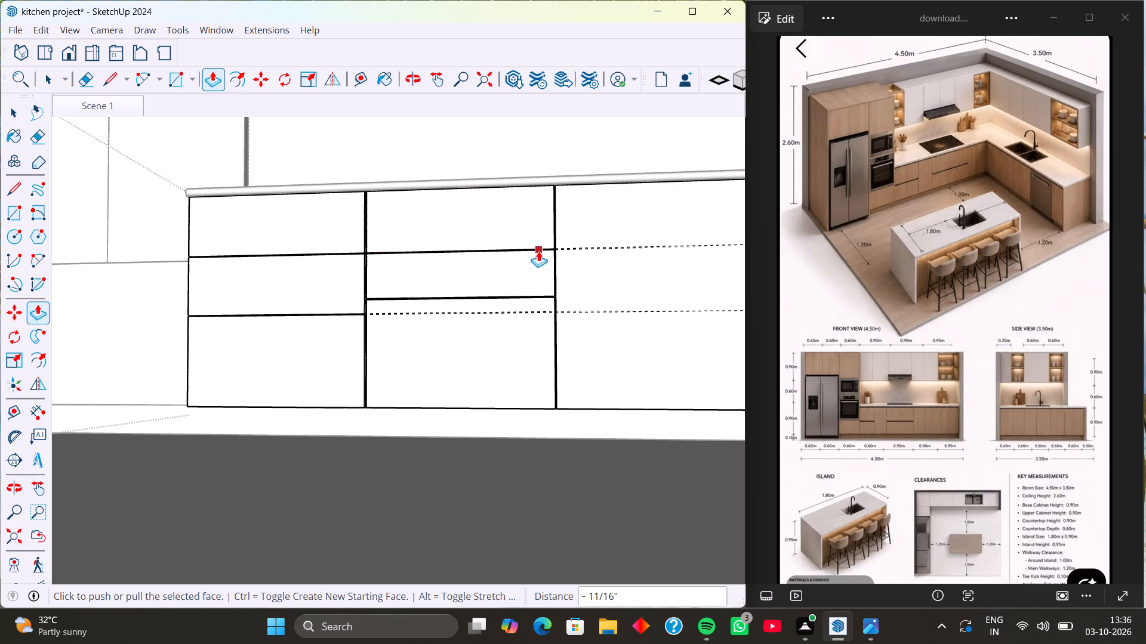
pyautogui.scroll(12, 427, 225)
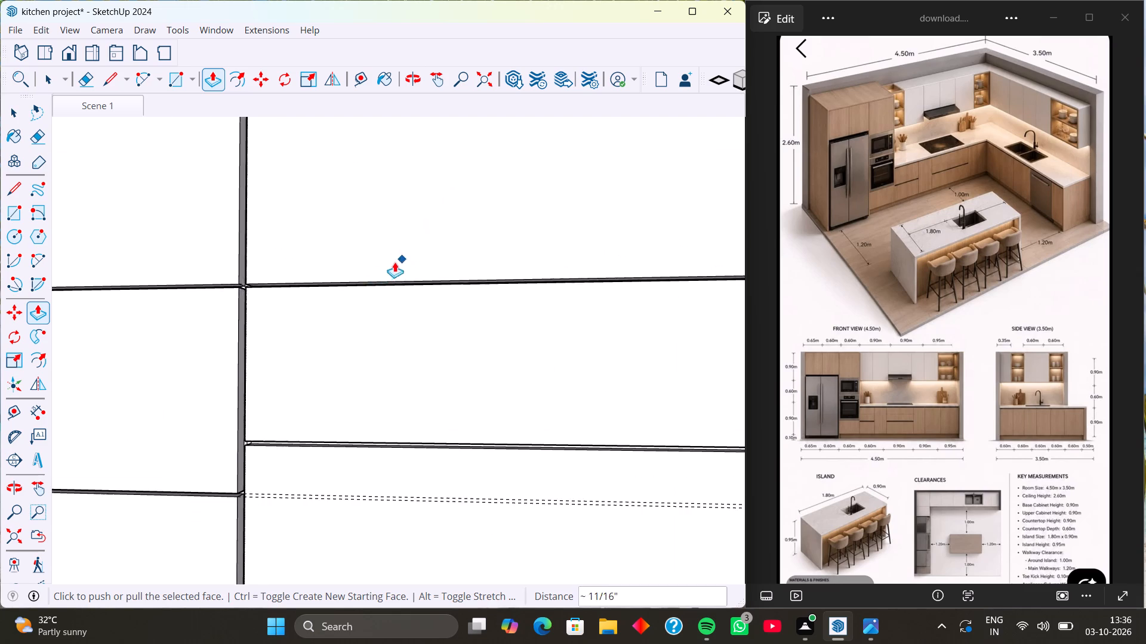
pyautogui.scroll(9, 395, 262)
pyautogui.scroll(-1, 363, 275)
pyautogui.scroll(-11, 304, 273)
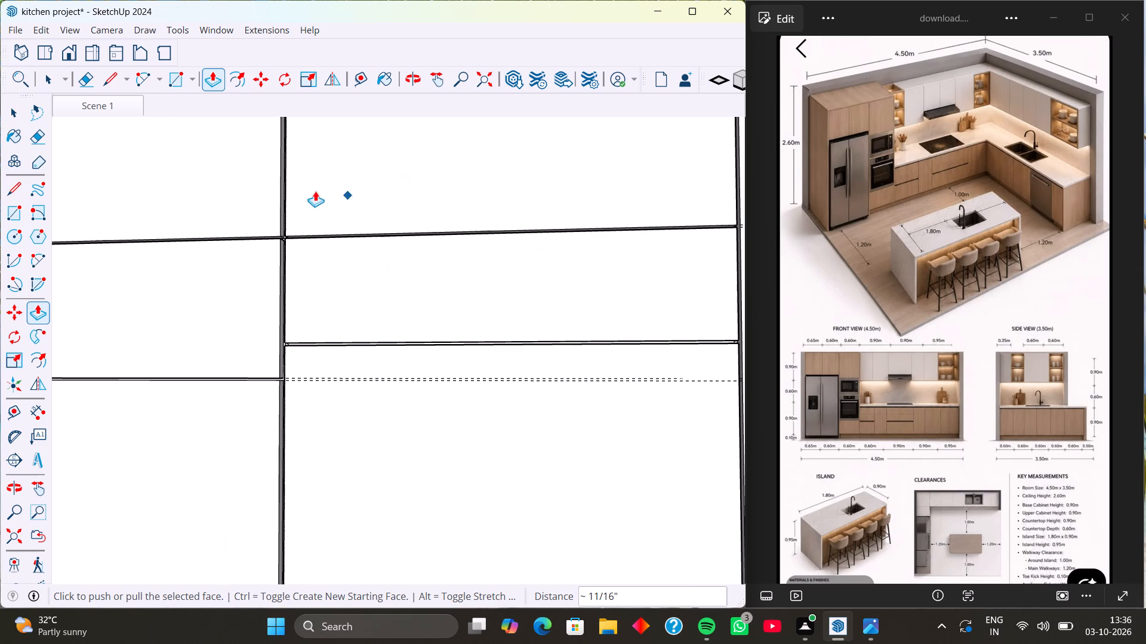
pyautogui.scroll(-3, 331, 188)
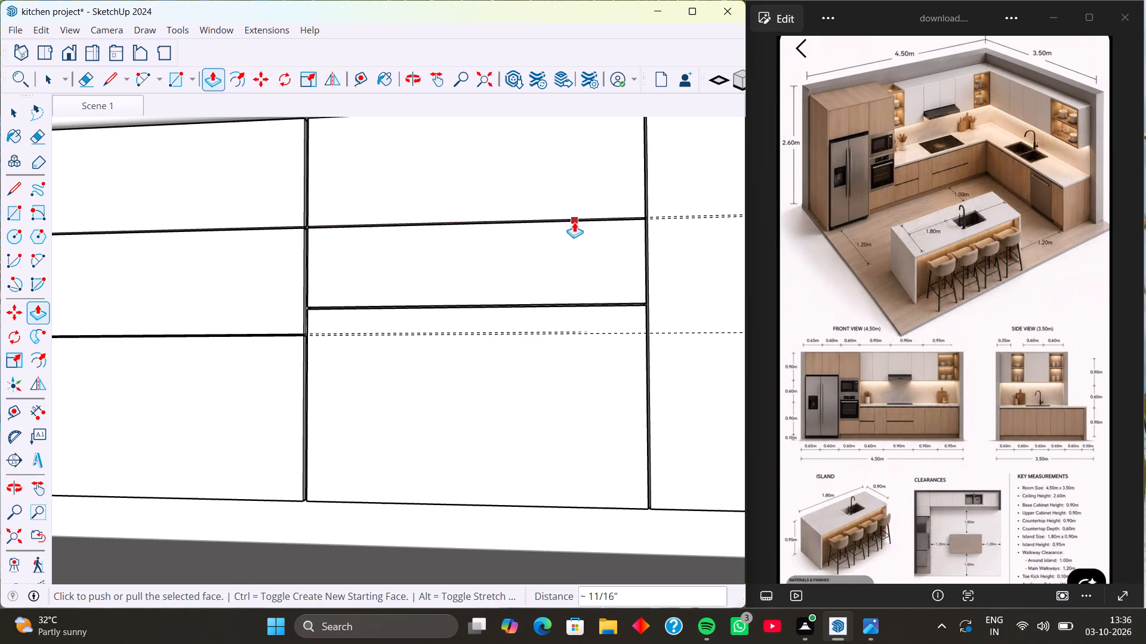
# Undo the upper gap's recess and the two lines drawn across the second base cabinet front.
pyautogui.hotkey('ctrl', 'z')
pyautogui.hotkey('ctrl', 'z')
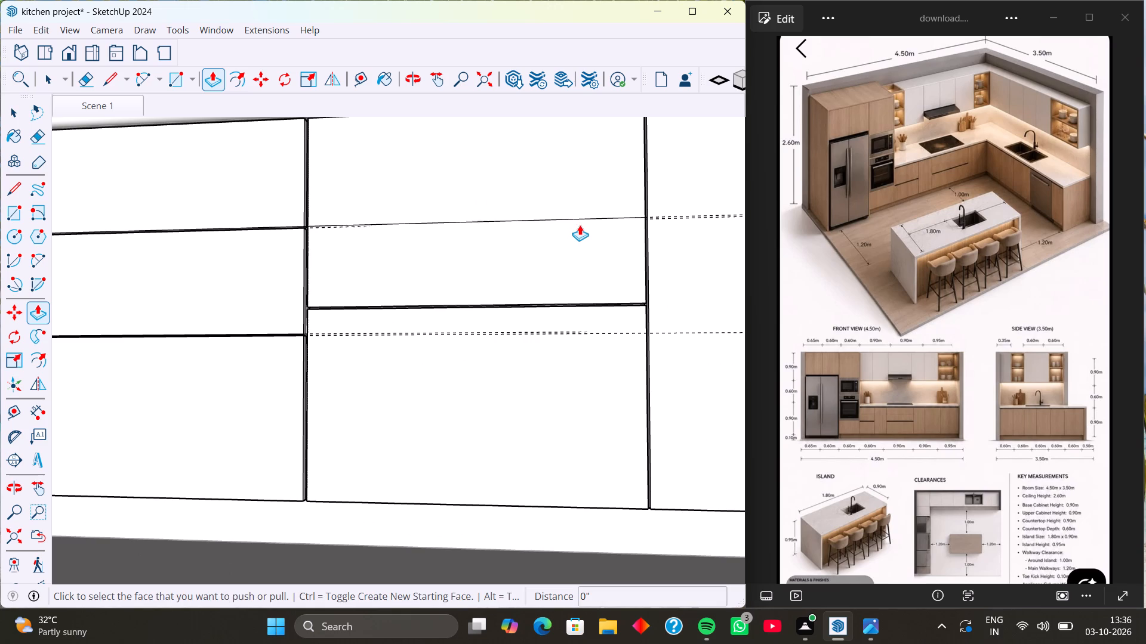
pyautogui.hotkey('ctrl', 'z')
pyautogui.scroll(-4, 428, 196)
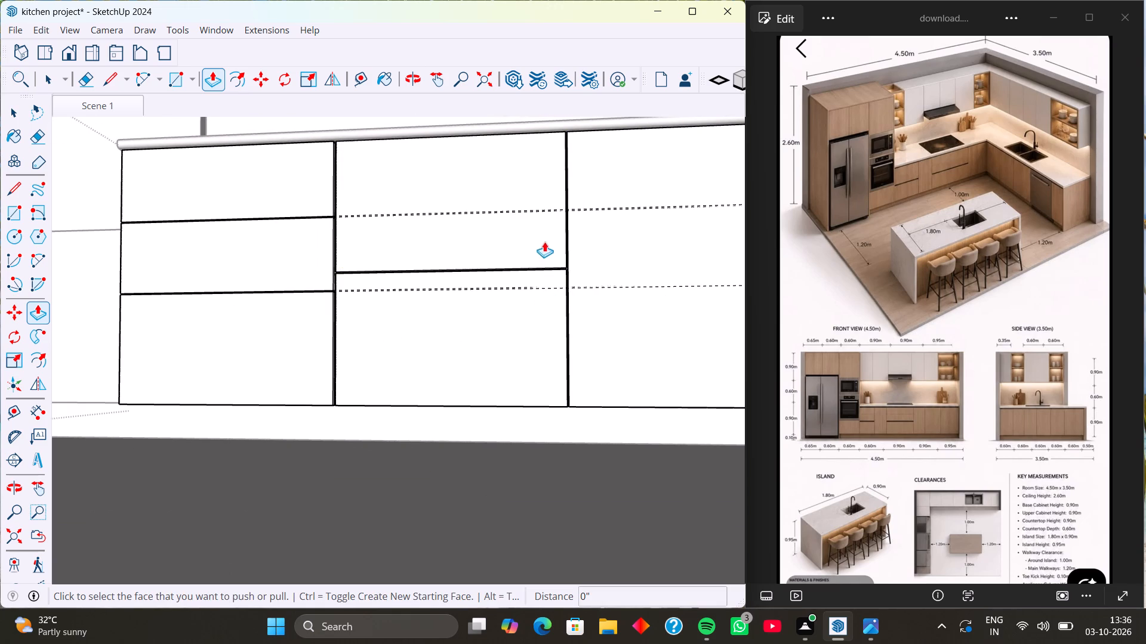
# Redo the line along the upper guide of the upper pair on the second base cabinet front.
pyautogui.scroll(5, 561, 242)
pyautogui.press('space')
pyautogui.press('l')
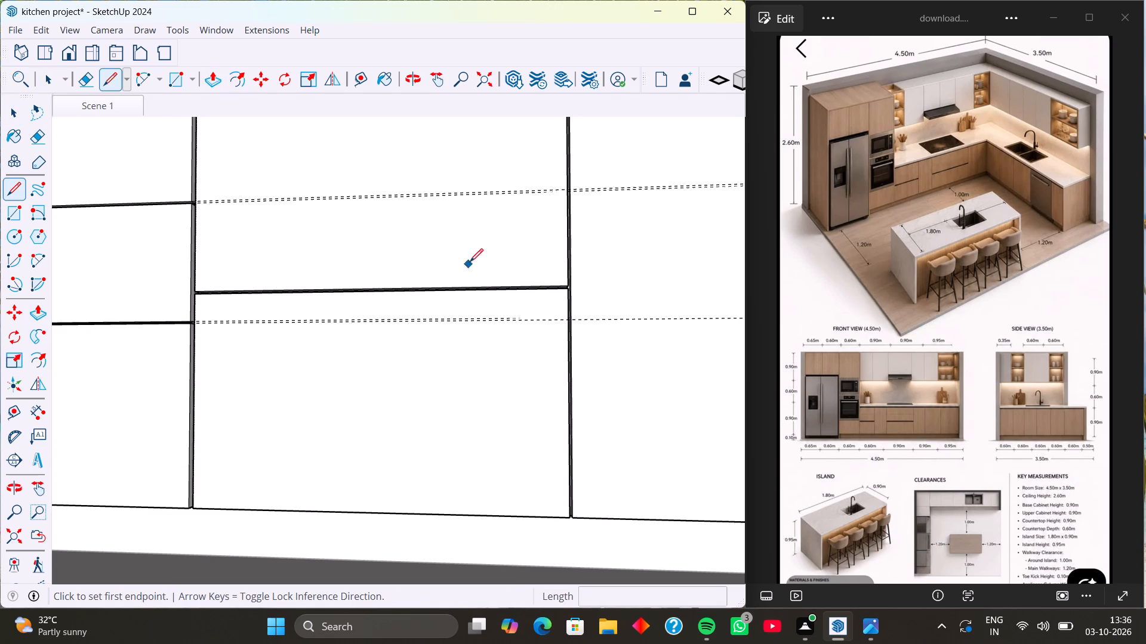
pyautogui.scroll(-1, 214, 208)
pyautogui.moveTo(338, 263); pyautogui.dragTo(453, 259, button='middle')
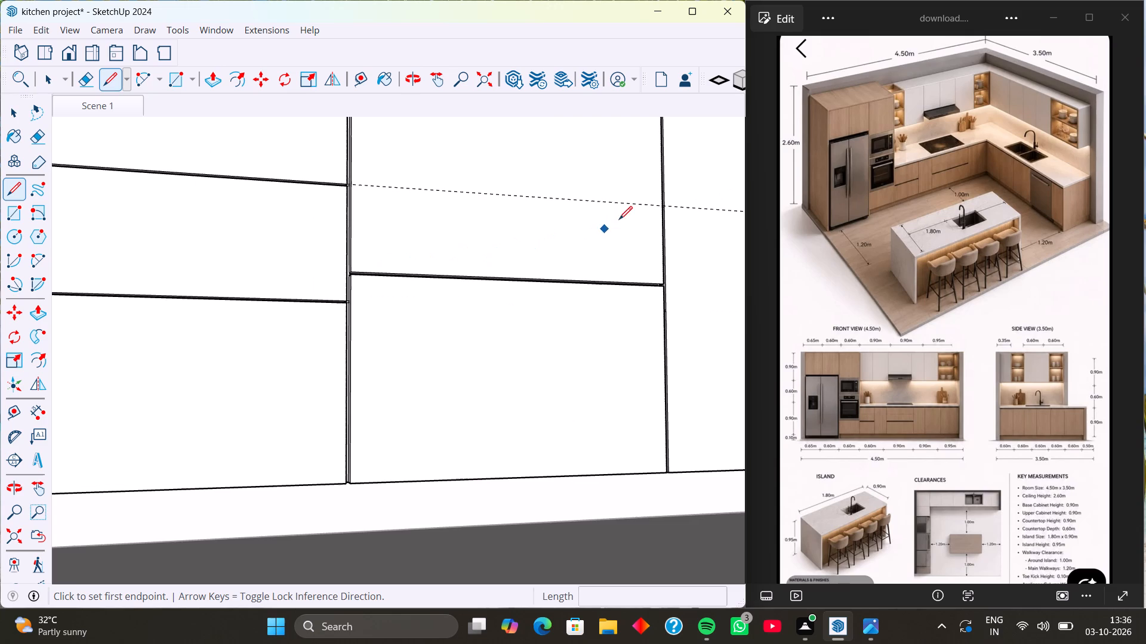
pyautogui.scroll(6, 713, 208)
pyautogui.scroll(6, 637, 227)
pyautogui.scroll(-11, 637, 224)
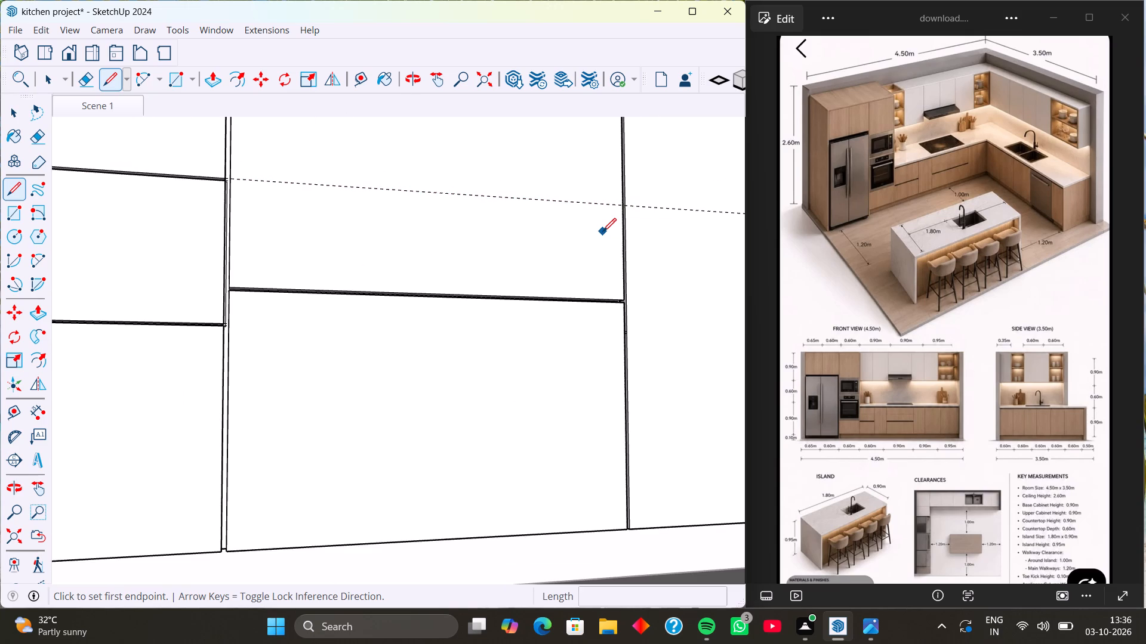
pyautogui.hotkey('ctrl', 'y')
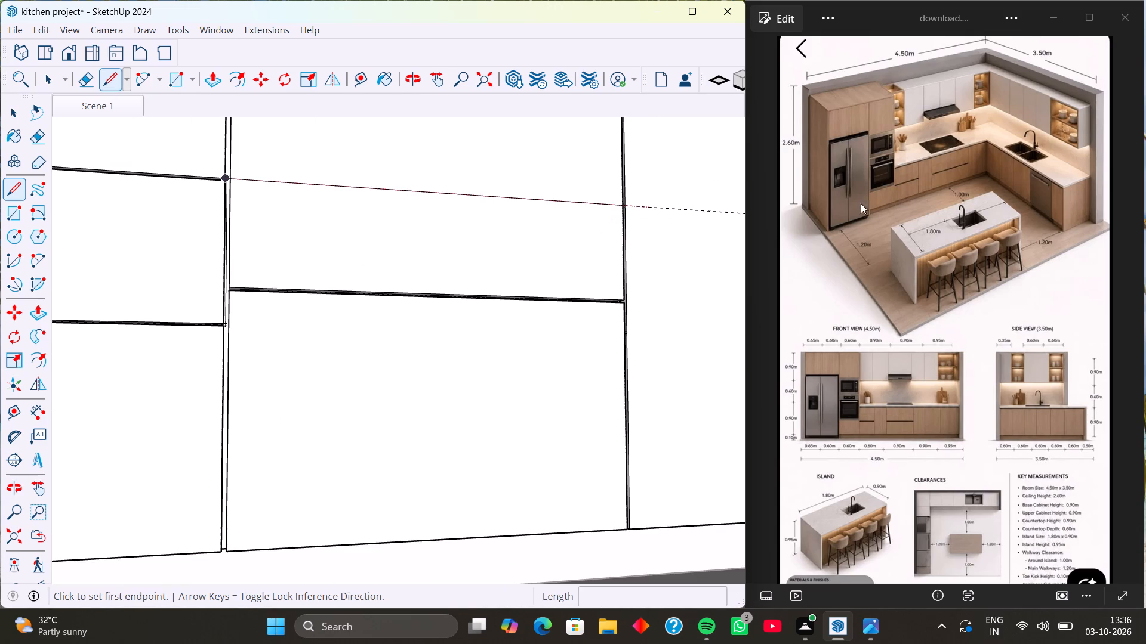
# Draw a line about 1' 11 13/16" long across the third base cabinet front along the upper guide of the upper pair.
pyautogui.scroll(11, 637, 210)
pyautogui.moveTo(563, 226); pyautogui.dragTo(483, 246, button='middle')
pyautogui.scroll(1, 547, 231)
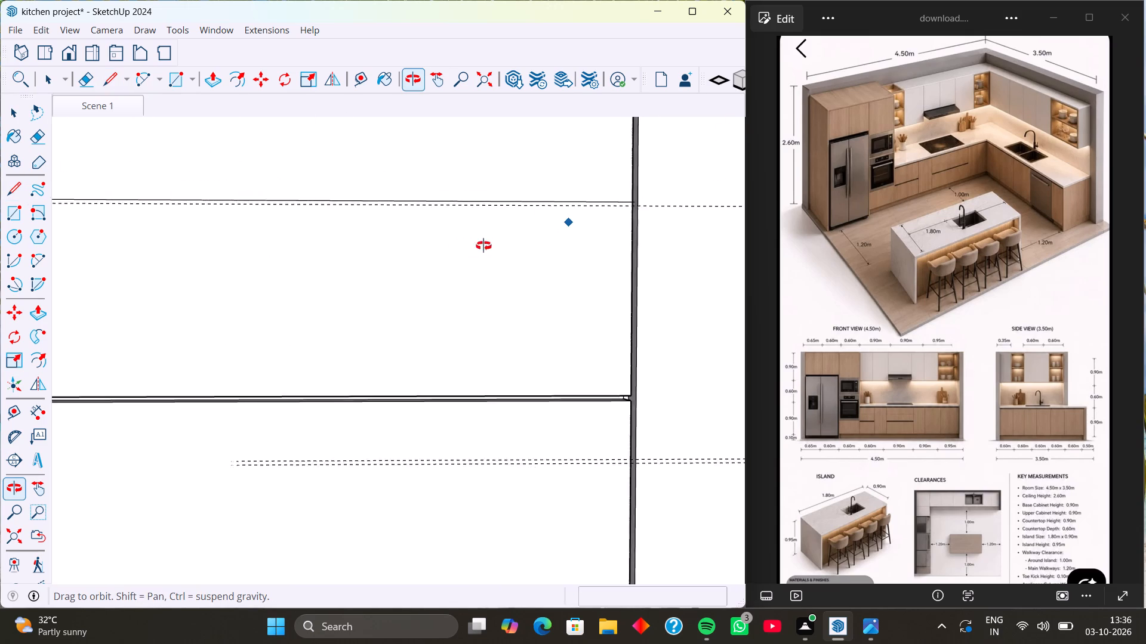
pyautogui.moveTo(483, 246); pyautogui.dragTo(458, 248, button='middle')
pyautogui.scroll(4, 668, 192)
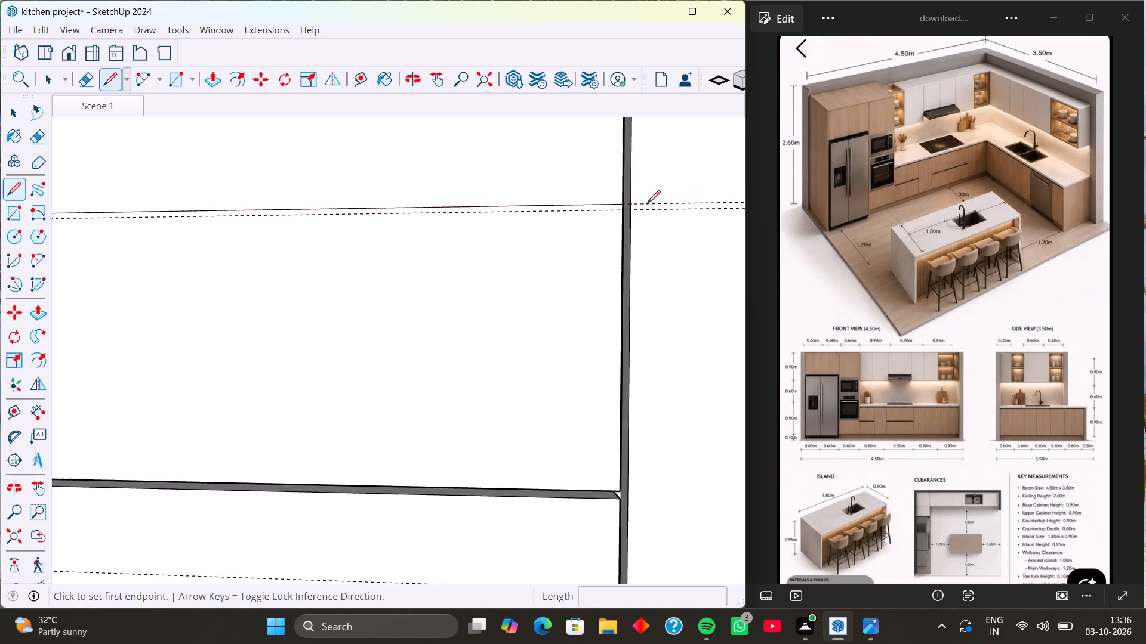
pyautogui.scroll(7, 647, 203)
pyautogui.click(628, 206)
pyautogui.scroll(-4, 396, 174)
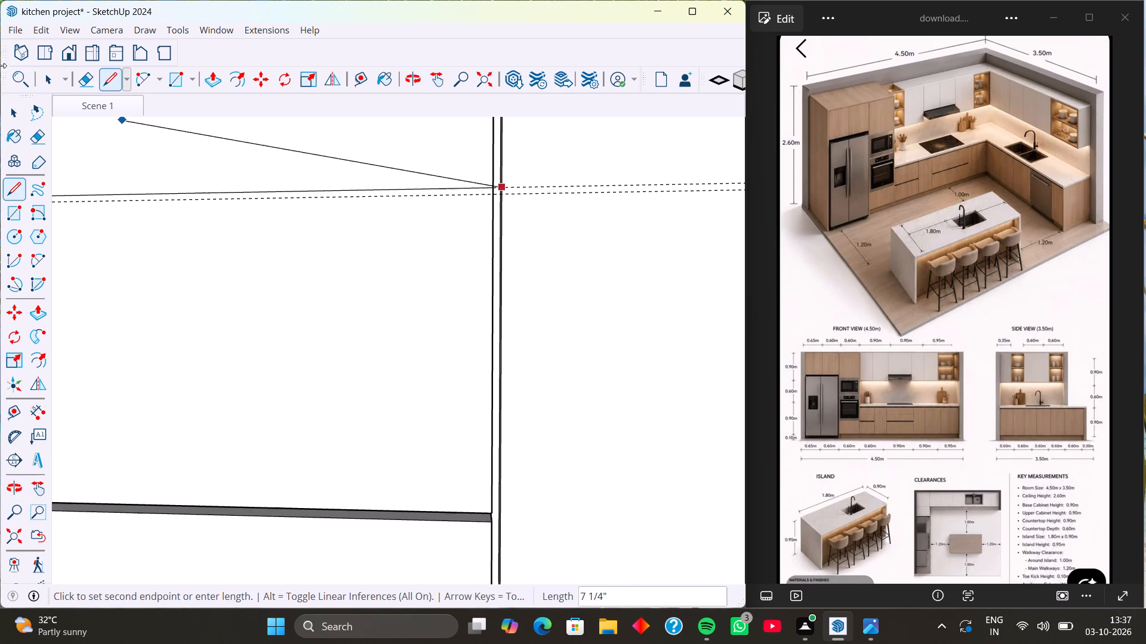
pyautogui.scroll(-20, 0, 66)
pyautogui.scroll(-3, 549, 165)
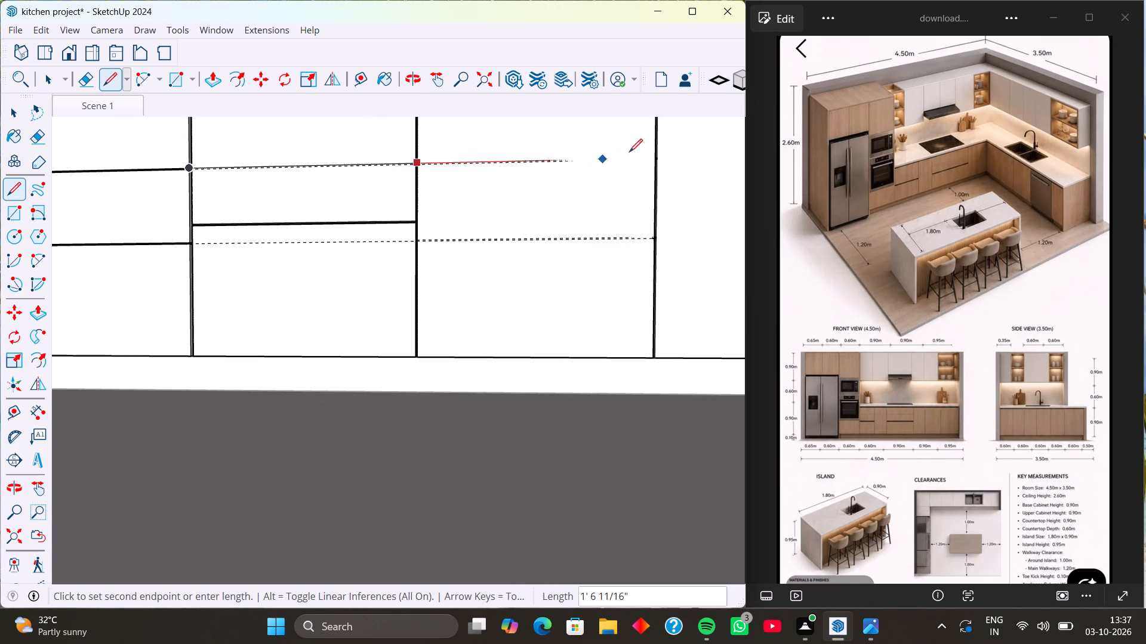
pyautogui.scroll(6, 655, 151)
pyautogui.press('Right')
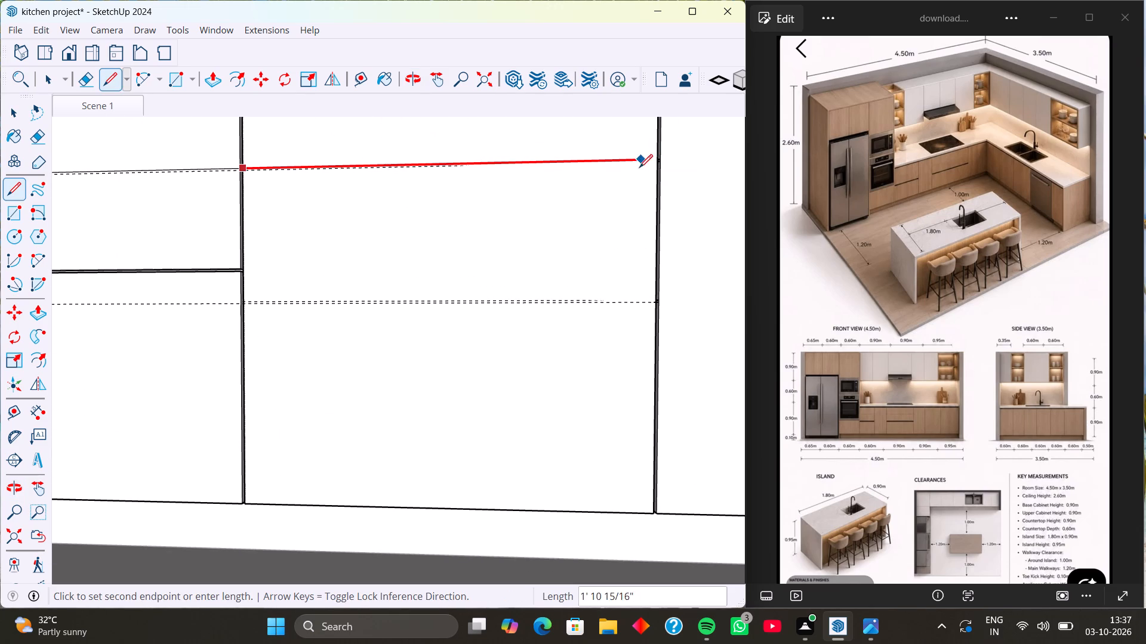
pyautogui.scroll(6, 657, 163)
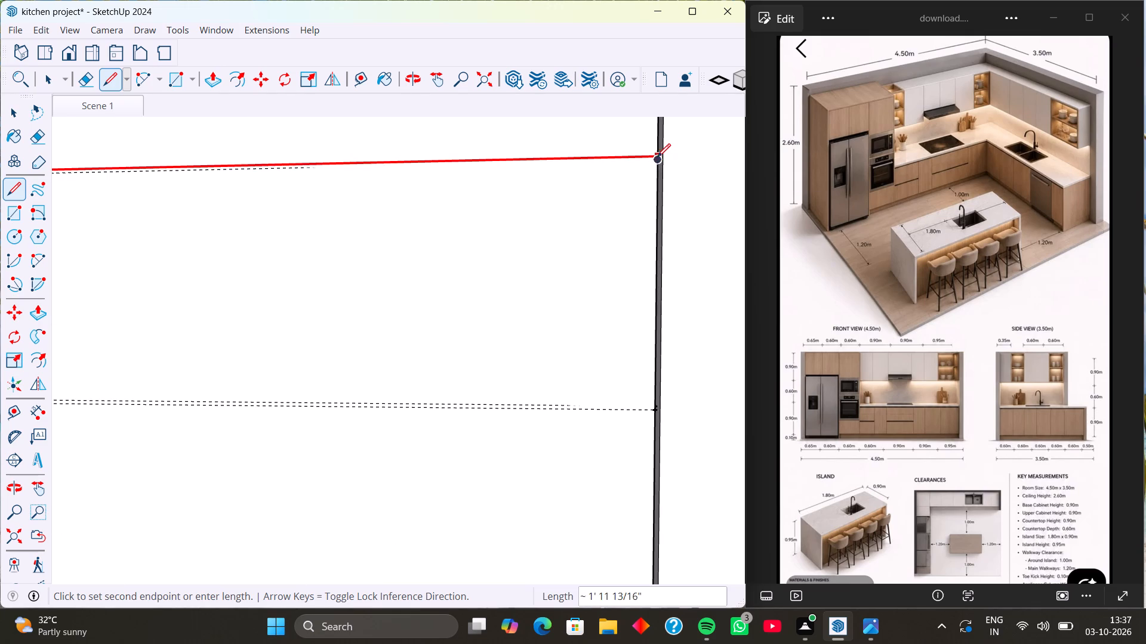
pyautogui.scroll(6, 657, 157)
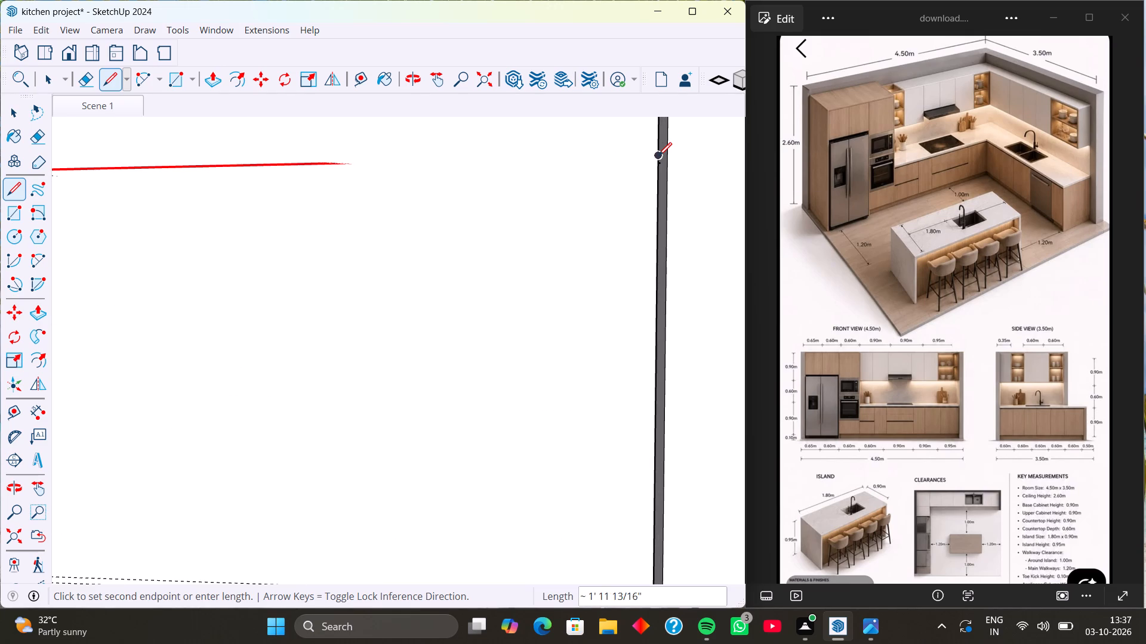
pyautogui.scroll(-6, 591, 154)
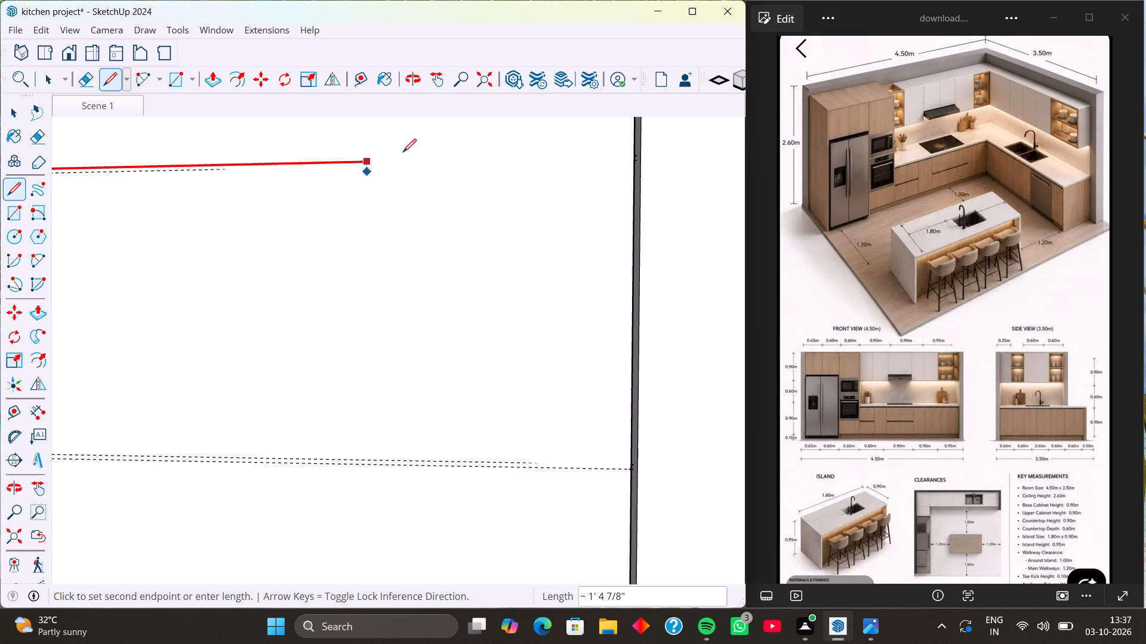
pyautogui.scroll(-5, 465, 123)
pyautogui.scroll(2, 461, 174)
pyautogui.scroll(-8, 449, 182)
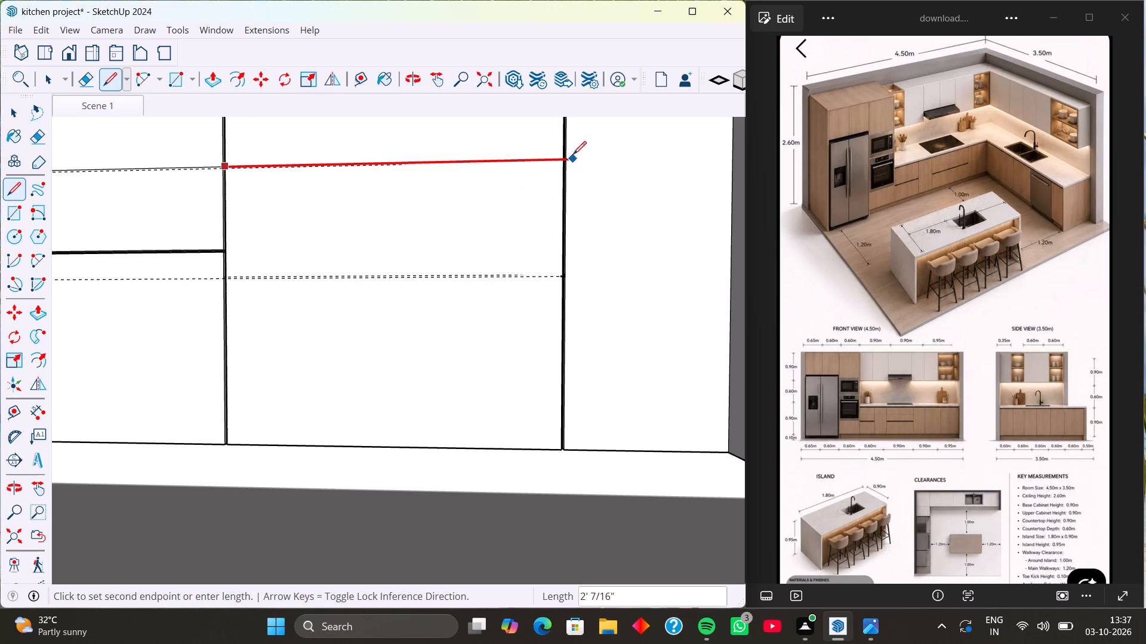
pyautogui.scroll(7, 559, 157)
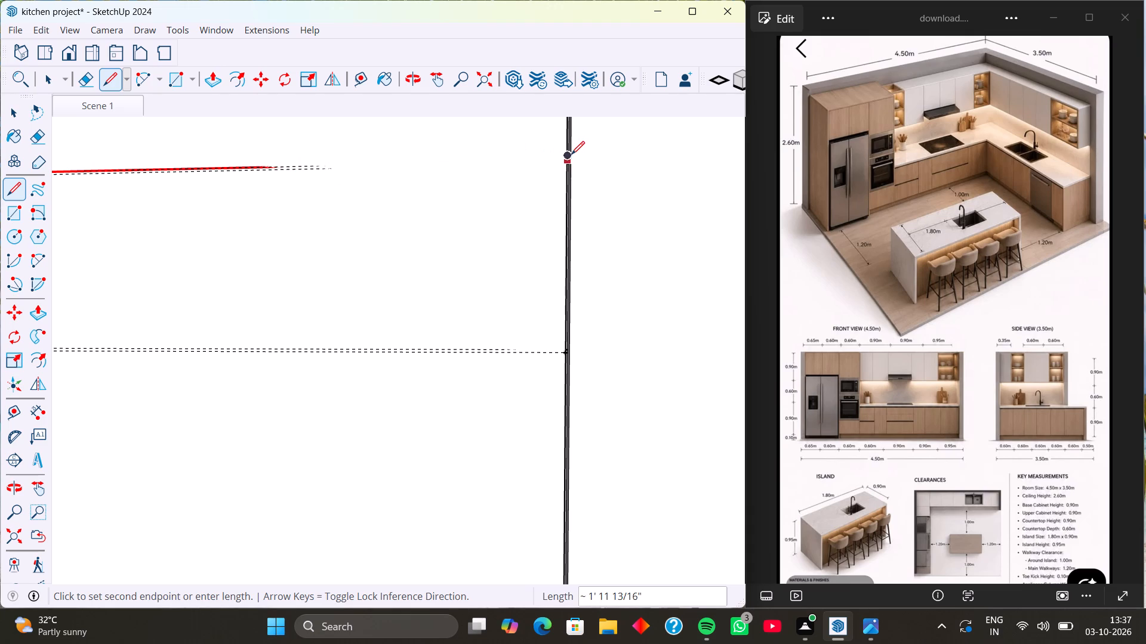
pyautogui.scroll(6, 575, 156)
pyautogui.scroll(-5, 523, 174)
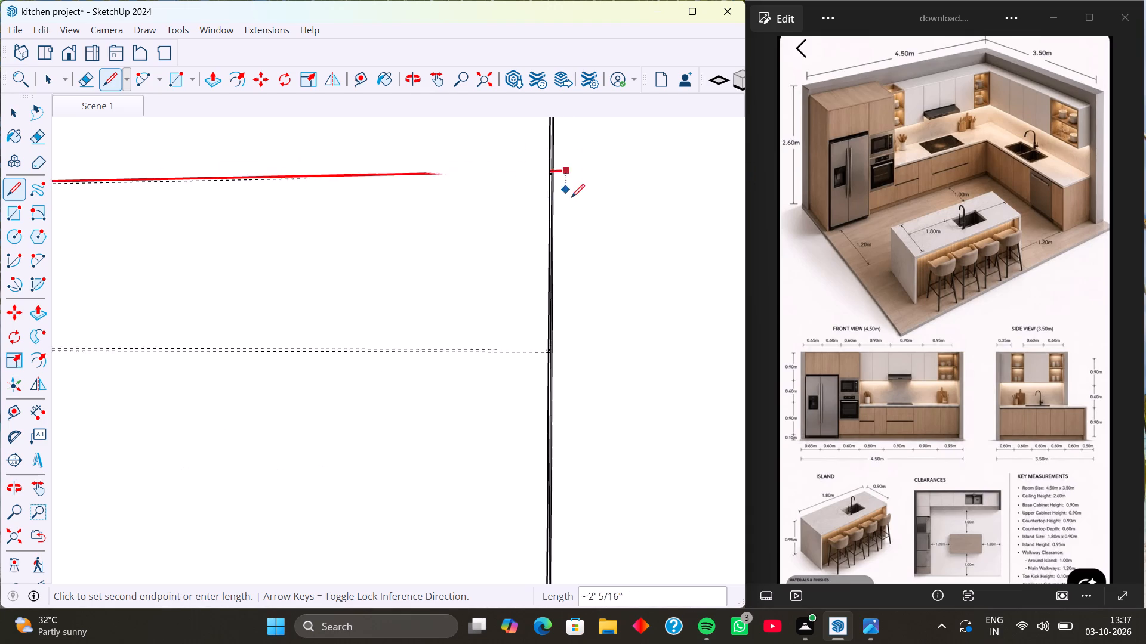
pyautogui.scroll(-14, 571, 197)
pyautogui.moveTo(384, 279); pyautogui.dragTo(314, 305, button='middle')
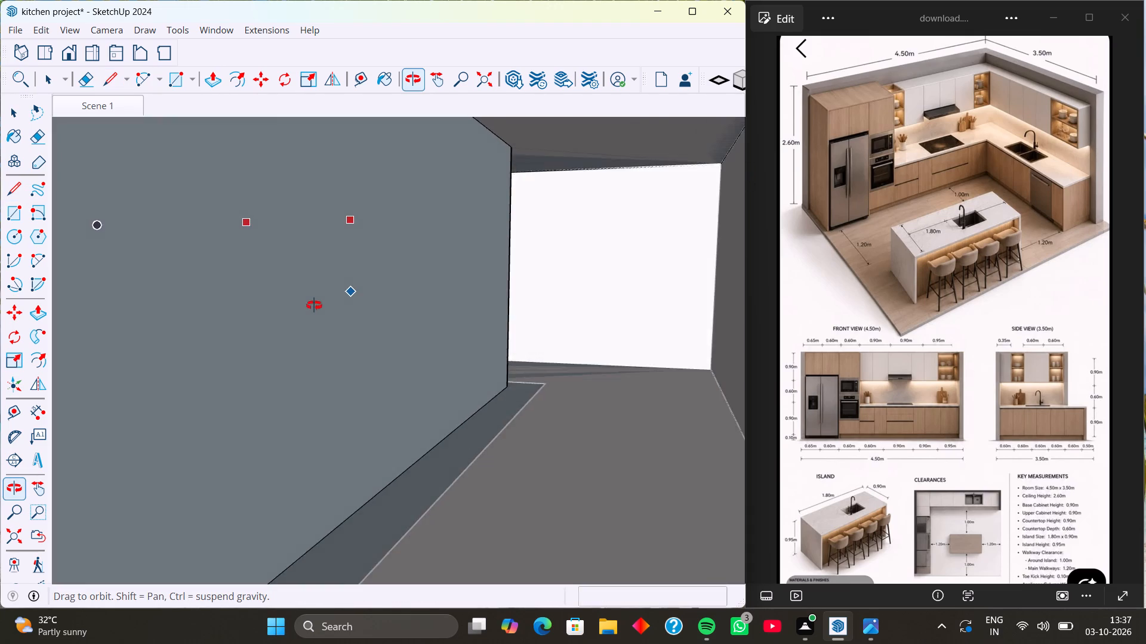
pyautogui.moveTo(314, 305); pyautogui.dragTo(522, 315, button='middle')
pyautogui.scroll(18, 527, 209)
pyautogui.scroll(-6, 575, 250)
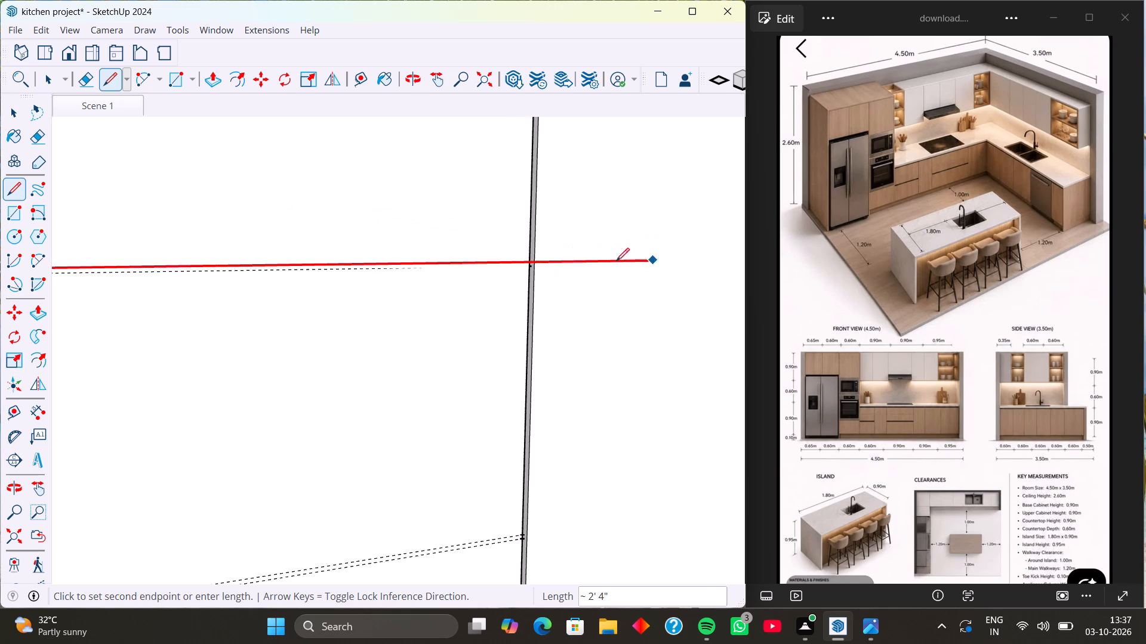
pyautogui.scroll(-3, 616, 261)
pyautogui.scroll(-5, 562, 202)
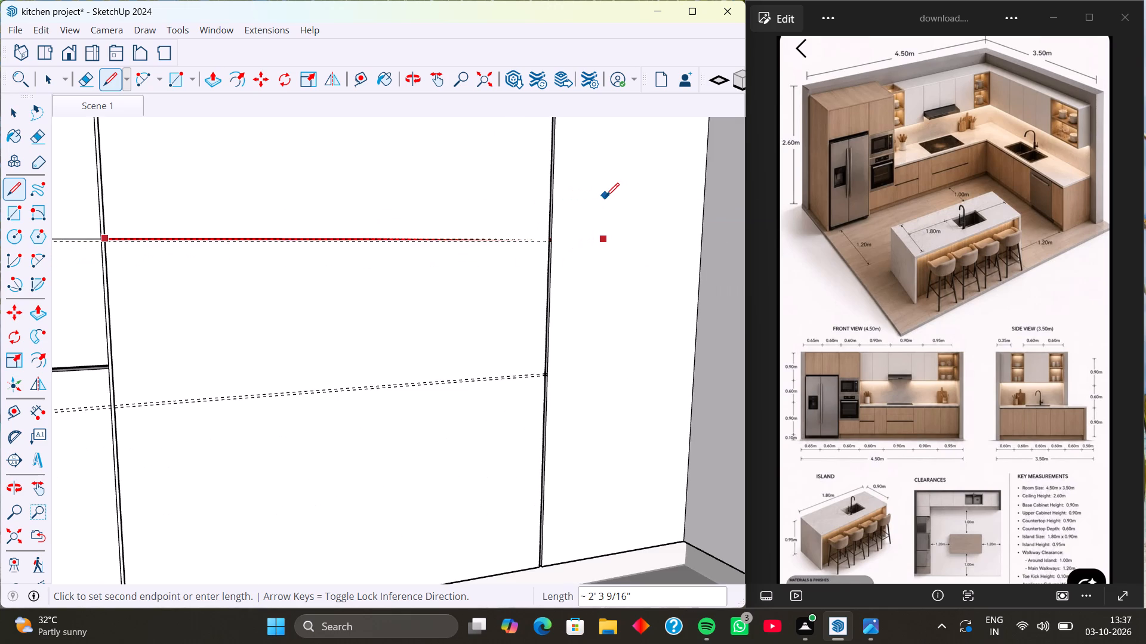
pyautogui.scroll(-1, 600, 200)
pyautogui.scroll(5, 558, 213)
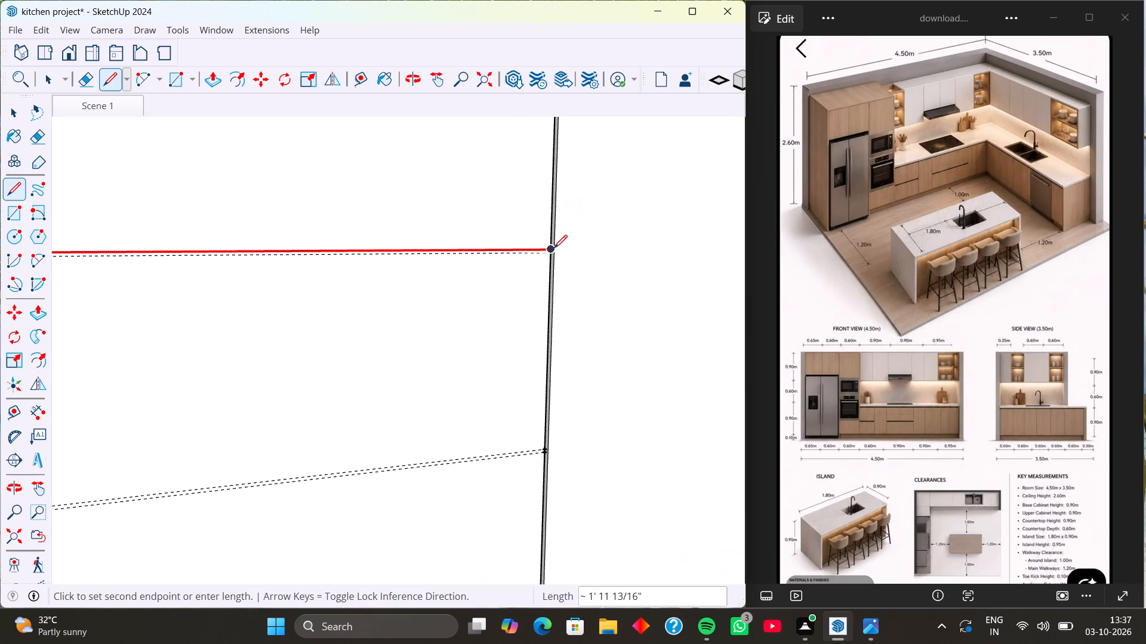
pyautogui.click(554, 249)
# Draw a parallel line about 1' 11 13/16" long across the third base cabinet front along the lower guide of the upper pair.
pyautogui.scroll(-5, 621, 229)
pyautogui.scroll(-4, 568, 228)
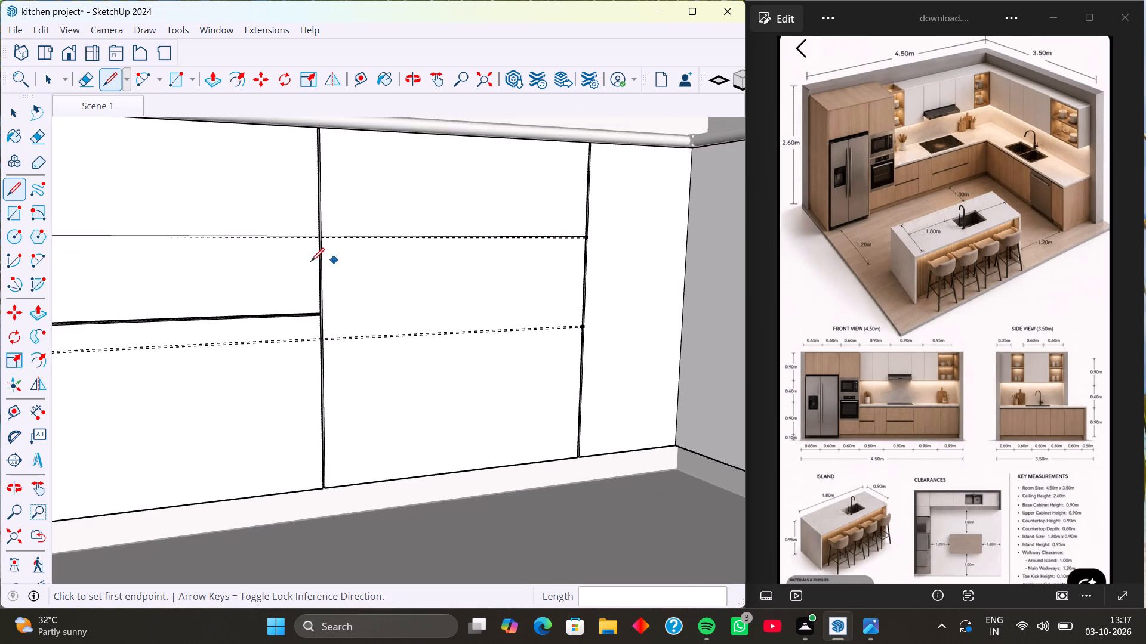
pyautogui.scroll(6, 282, 260)
pyautogui.scroll(20, 372, 203)
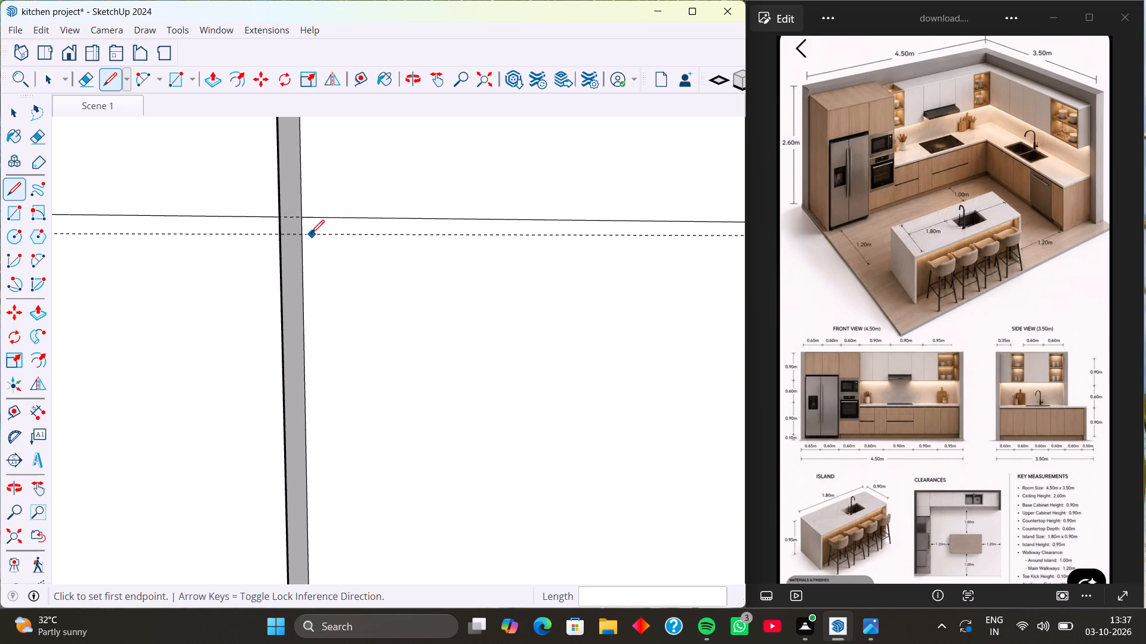
pyautogui.click(304, 235)
pyautogui.scroll(-13, 271, 237)
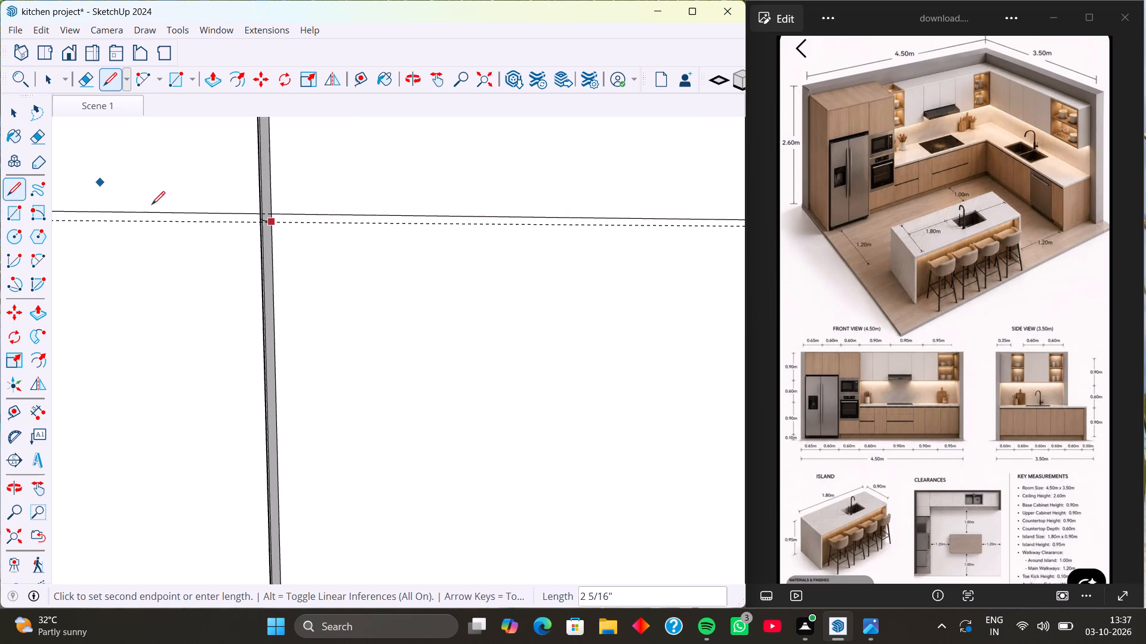
pyautogui.scroll(-19, 152, 205)
pyautogui.scroll(14, 583, 198)
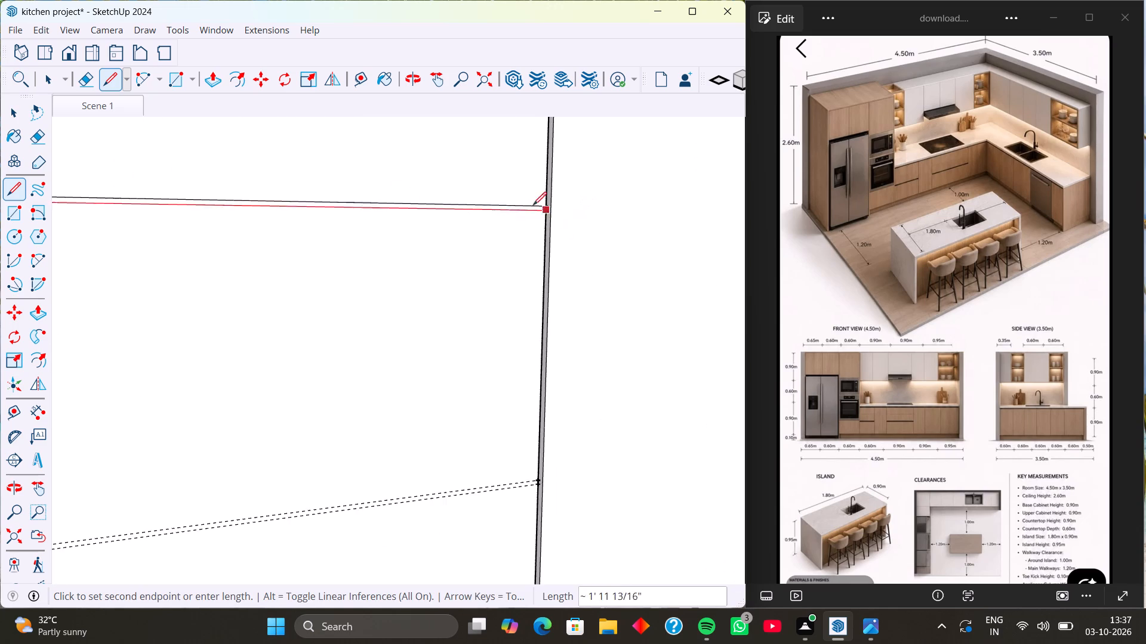
pyautogui.scroll(4, 533, 205)
pyautogui.press('Right')
pyautogui.scroll(6, 587, 215)
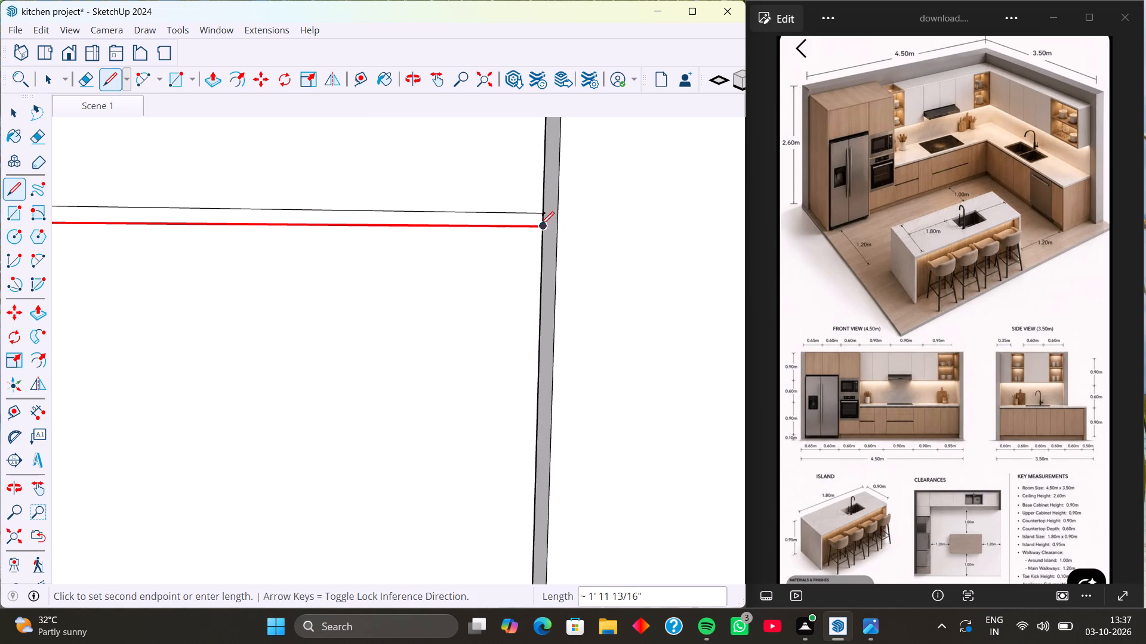
pyautogui.click(543, 229)
# Push the narrow strip between the two lines on the third base cabinet front inward 18 mm.
pyautogui.scroll(-15, 597, 210)
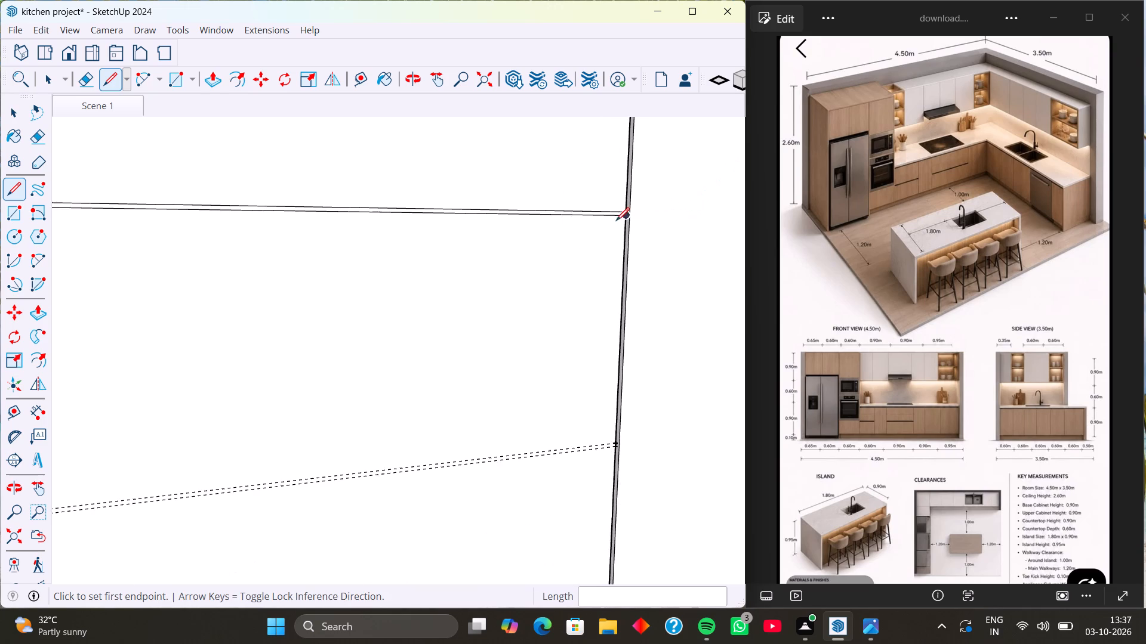
pyautogui.press('space')
pyautogui.scroll(17, 474, 200)
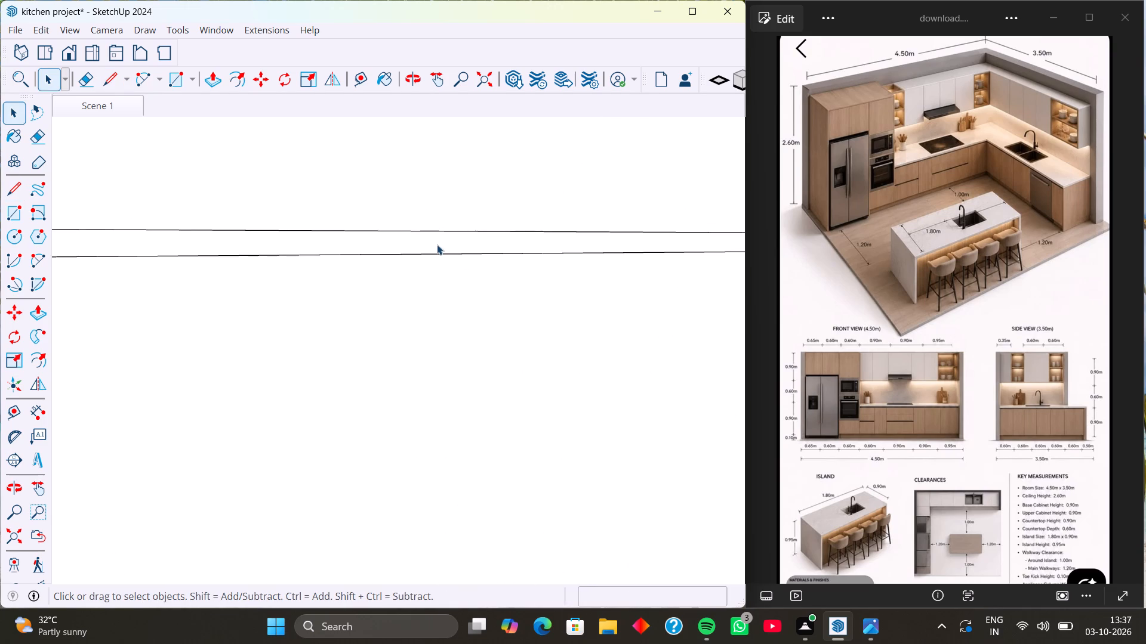
pyautogui.press('p')
pyautogui.click(436, 235)
pyautogui.scroll(-5, 408, 228)
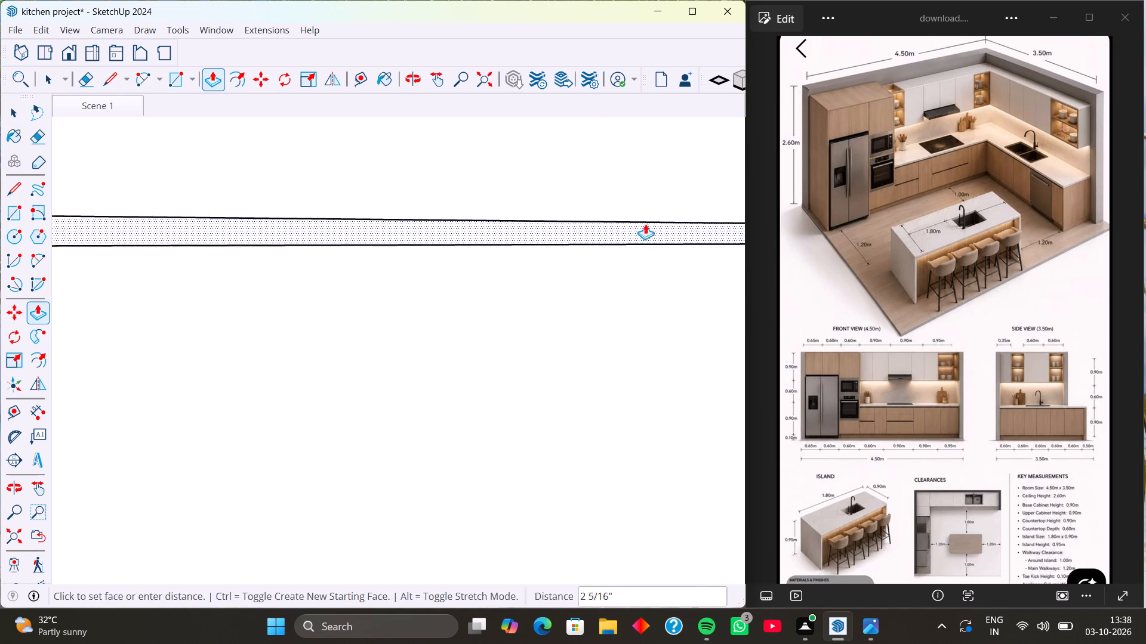
pyautogui.scroll(11, 433, 229)
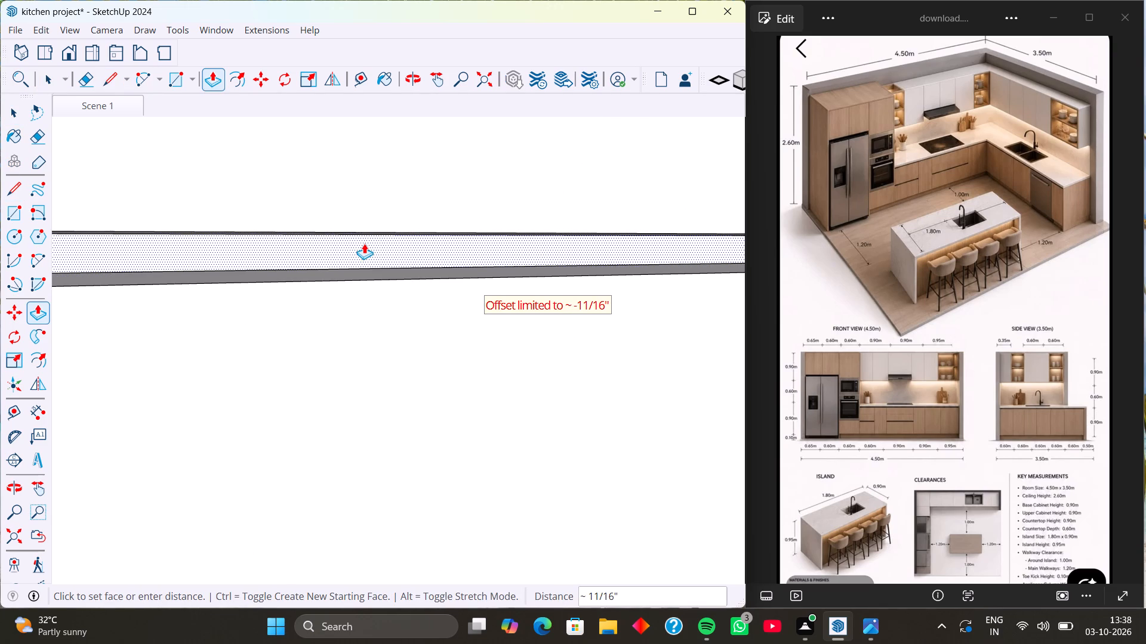
pyautogui.write('18mm')
pyautogui.press('Return')
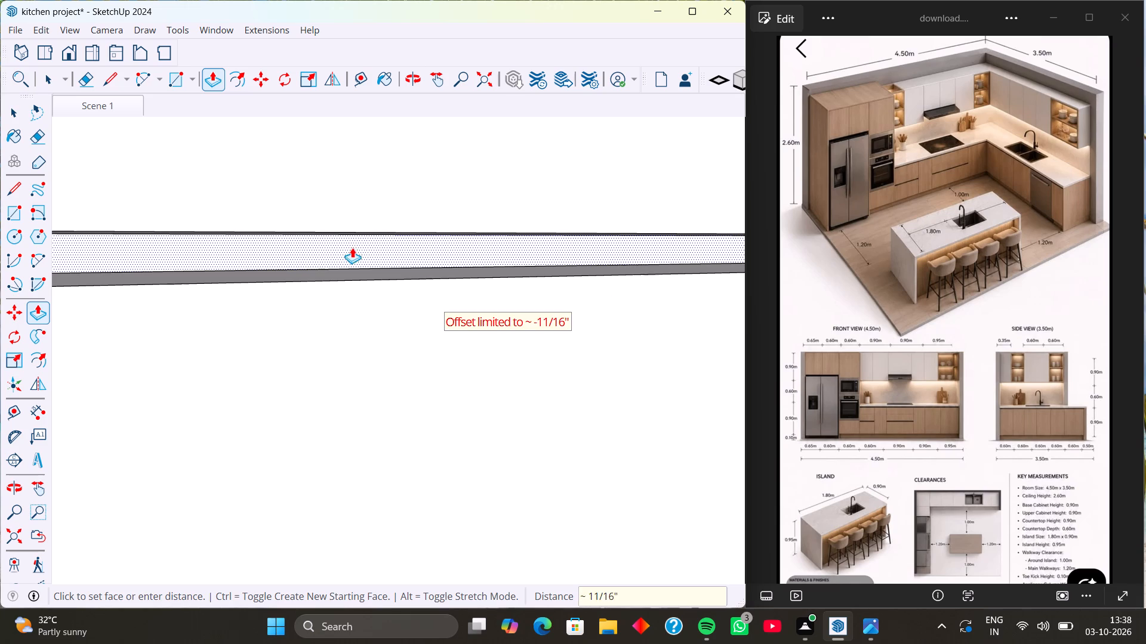
pyautogui.scroll(-20, 374, 252)
pyautogui.scroll(-17, 374, 252)
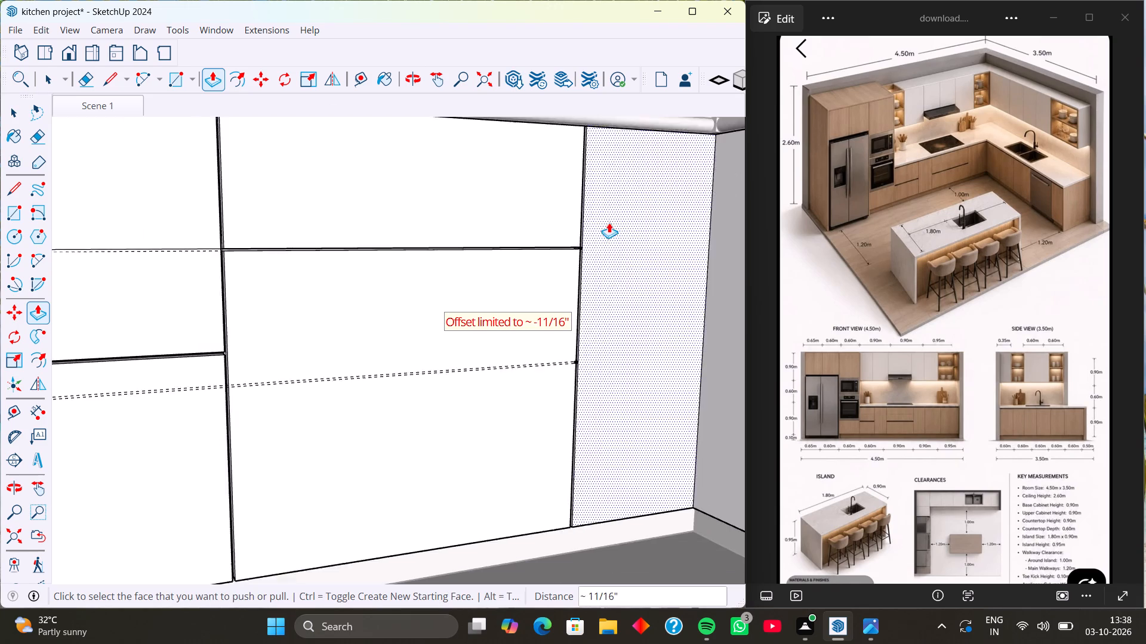
pyautogui.scroll(-3, 609, 222)
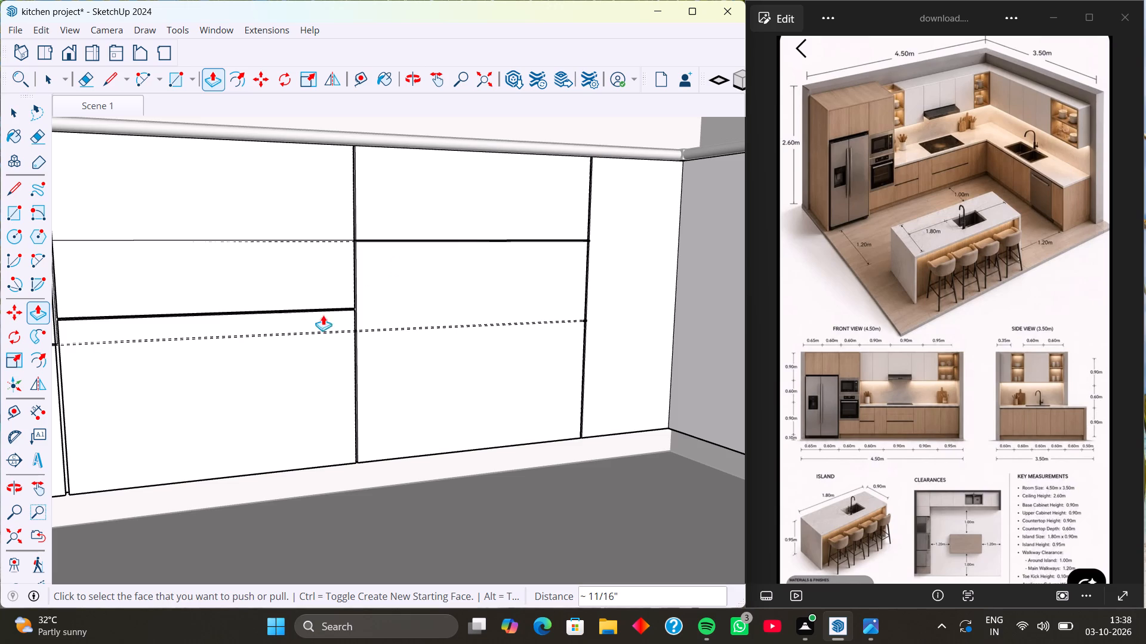
pyautogui.press('space')
# Draw a line about 1' 11 13/16" long across the third base cabinet front along the upper guide of the lower pair.
pyautogui.scroll(6, 379, 323)
pyautogui.moveTo(338, 367); pyautogui.dragTo(402, 364, button='middle')
pyautogui.scroll(1, 338, 367)
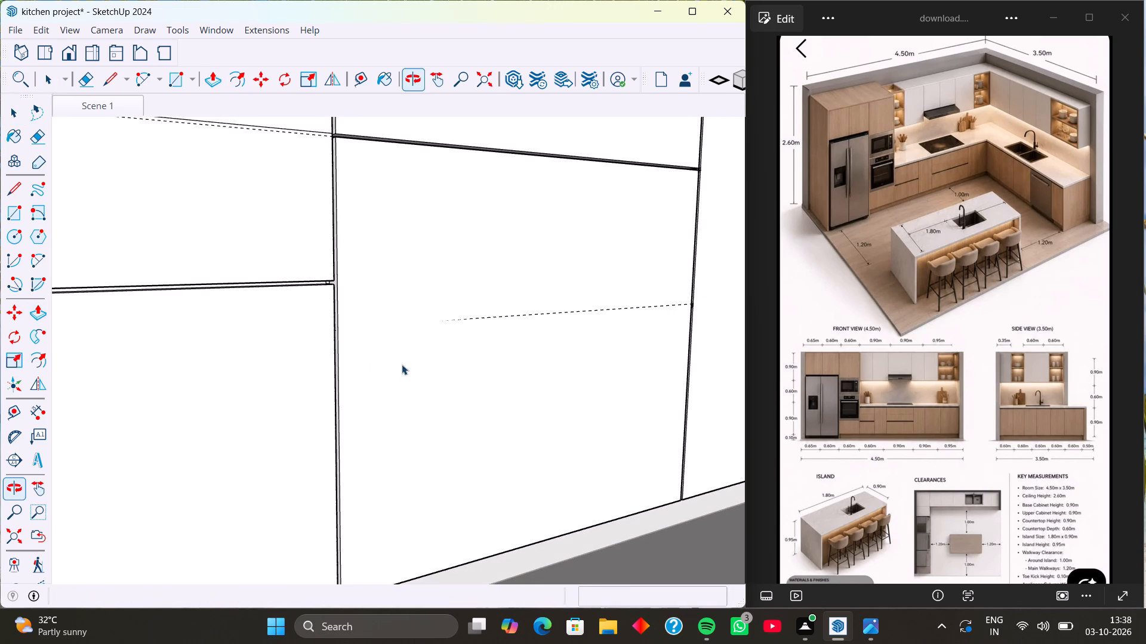
pyautogui.scroll(-8, 396, 351)
pyautogui.scroll(-4, 478, 388)
pyautogui.moveTo(418, 428); pyautogui.dragTo(389, 420, button='middle')
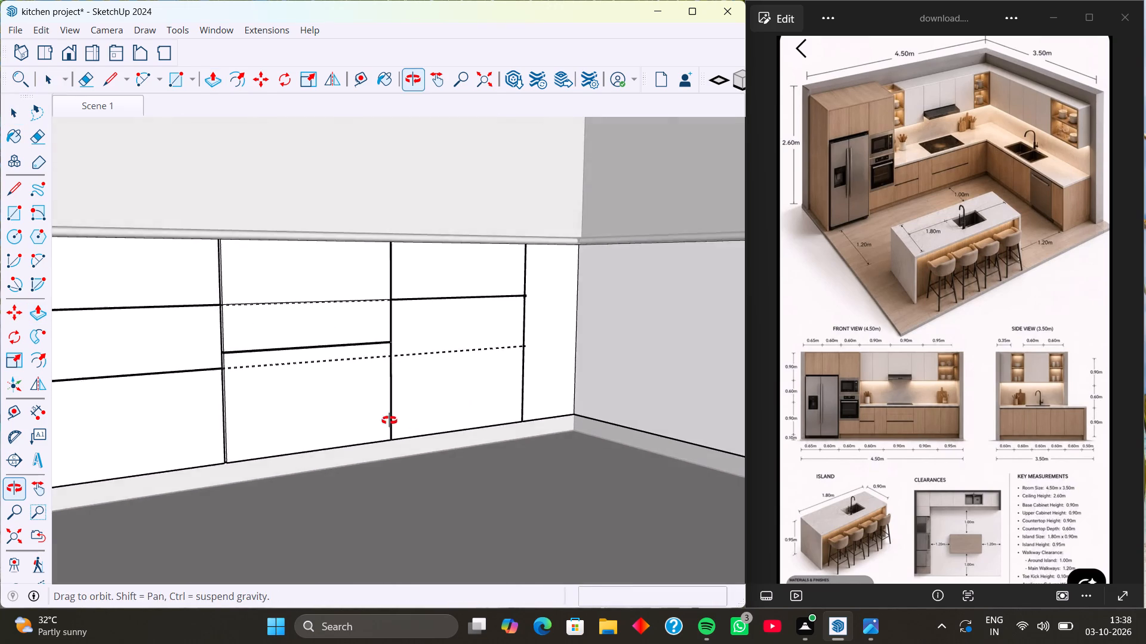
pyautogui.moveTo(389, 420); pyautogui.dragTo(366, 419, button='middle')
pyautogui.scroll(5, 336, 351)
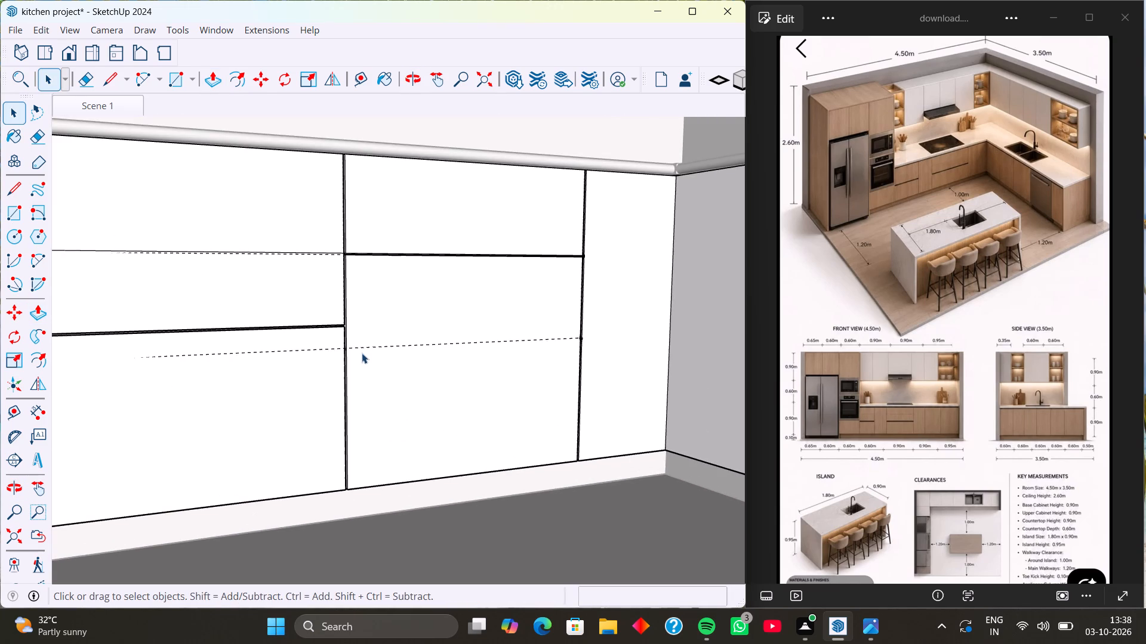
pyautogui.press('l')
pyautogui.scroll(6, 356, 333)
pyautogui.scroll(-10, 507, 357)
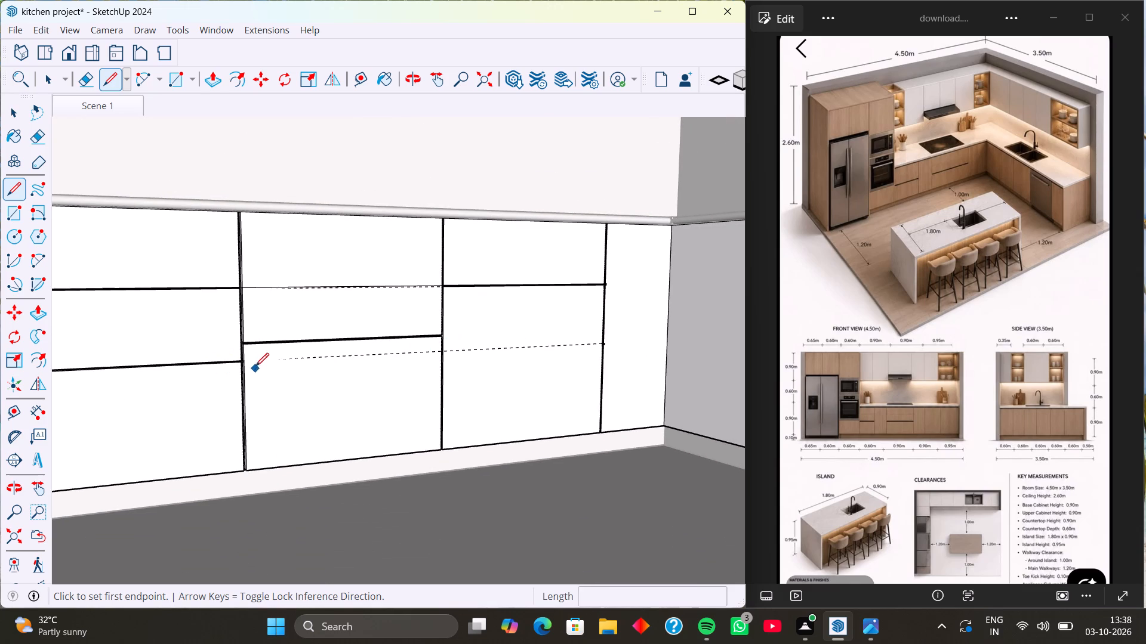
pyautogui.scroll(7, 446, 352)
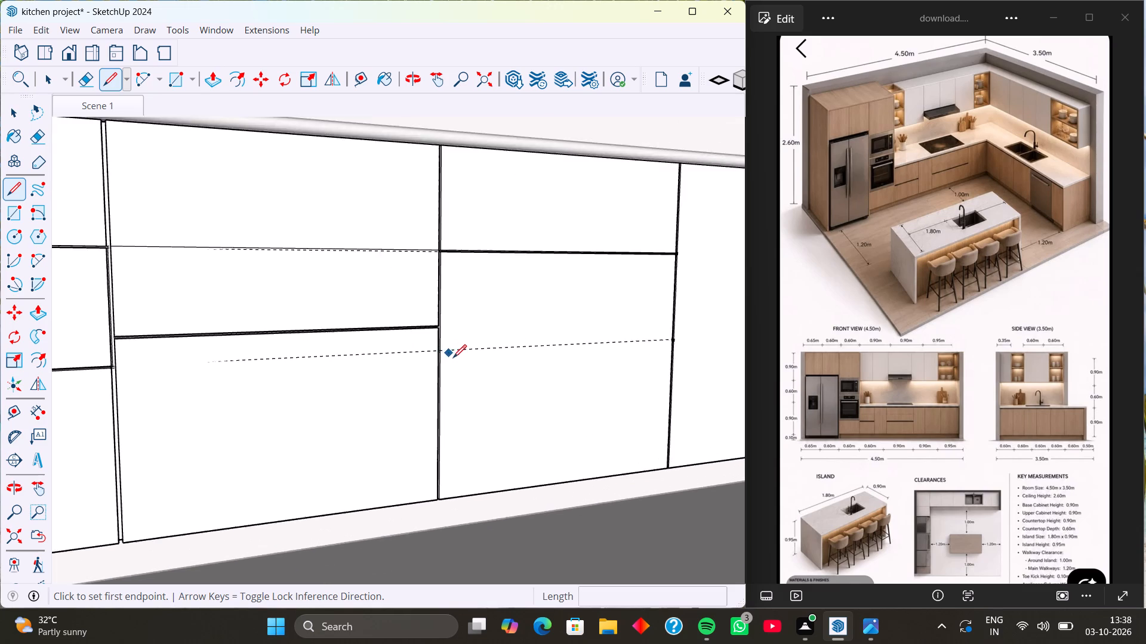
pyautogui.scroll(19, 453, 358)
pyautogui.scroll(6, 377, 327)
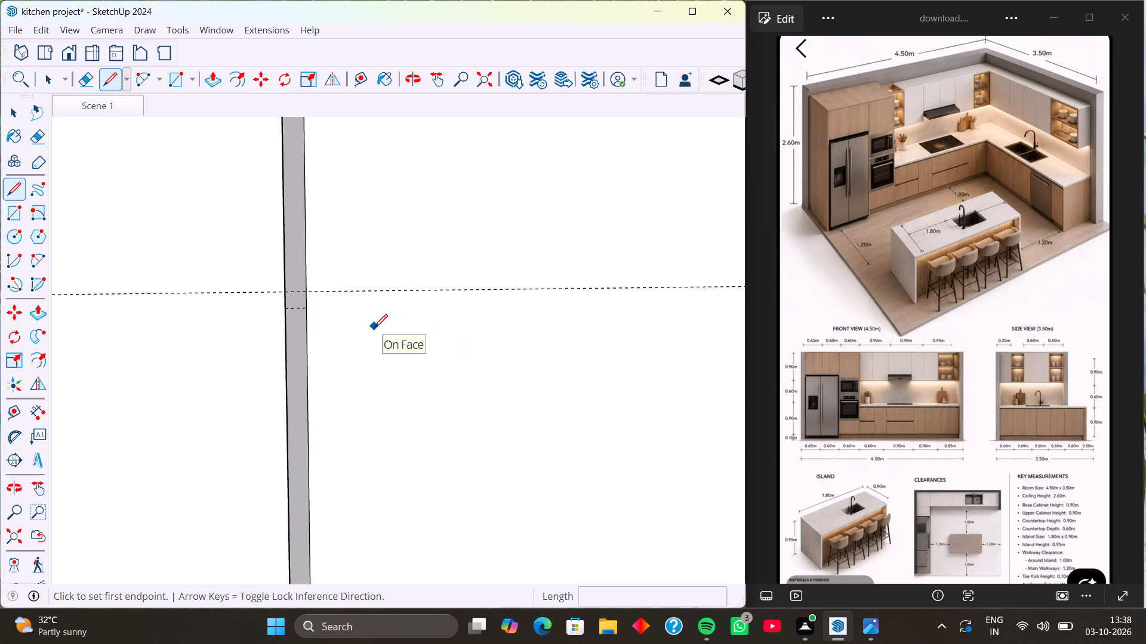
pyautogui.scroll(-5, 374, 327)
pyautogui.scroll(7, 321, 319)
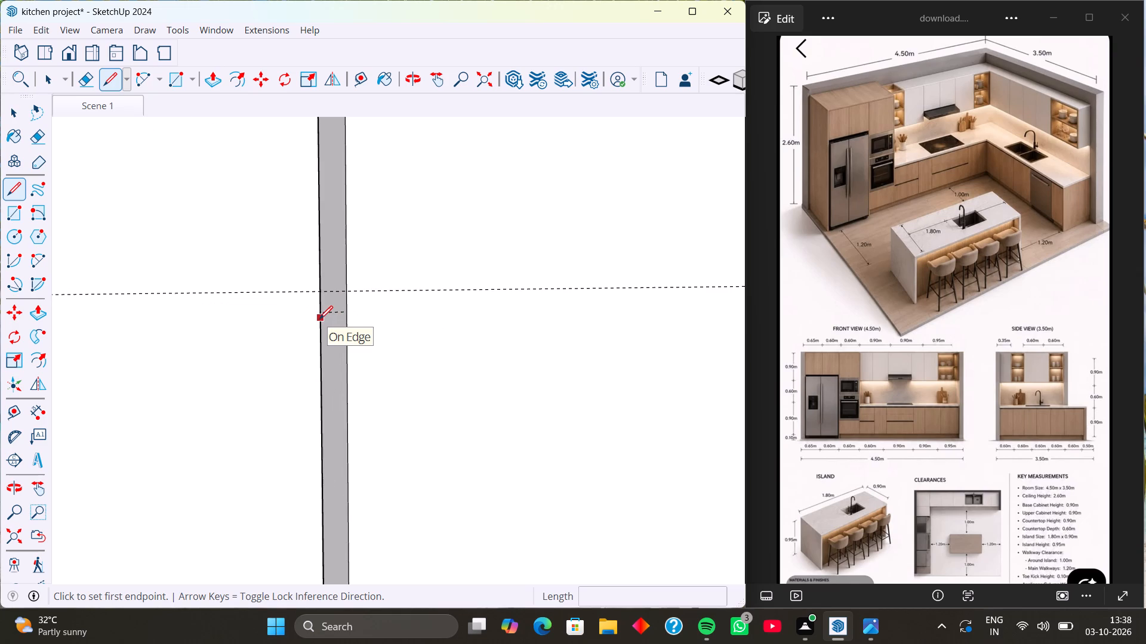
pyautogui.scroll(-20, 319, 319)
pyautogui.scroll(-8, 319, 319)
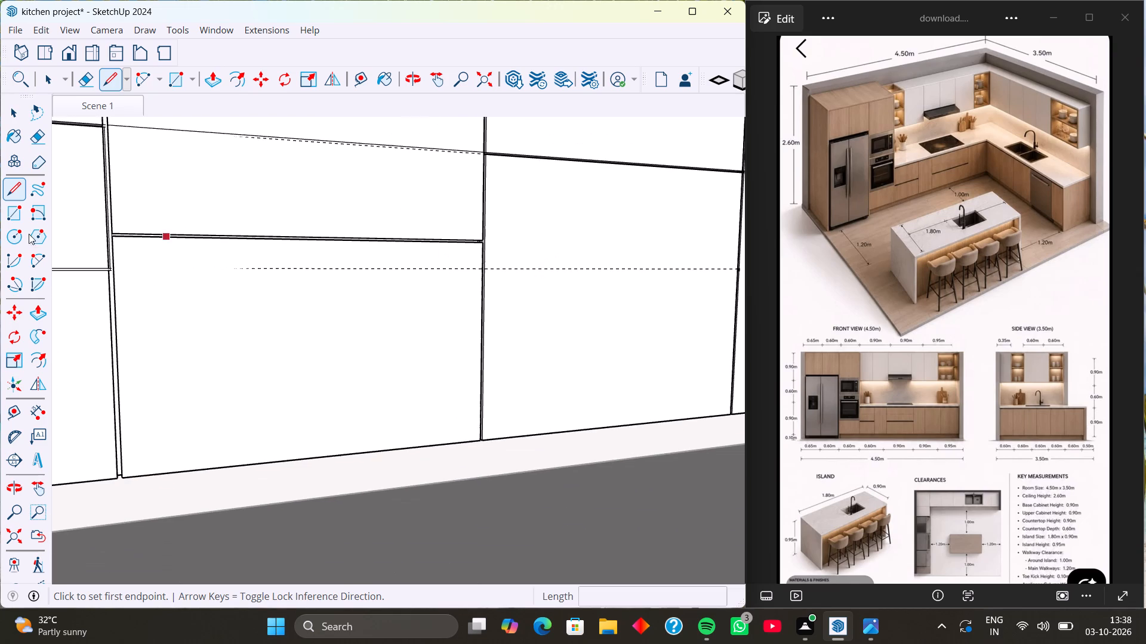
pyautogui.scroll(-3, 0, 240)
pyautogui.moveTo(359, 281); pyautogui.dragTo(540, 208, button='middle')
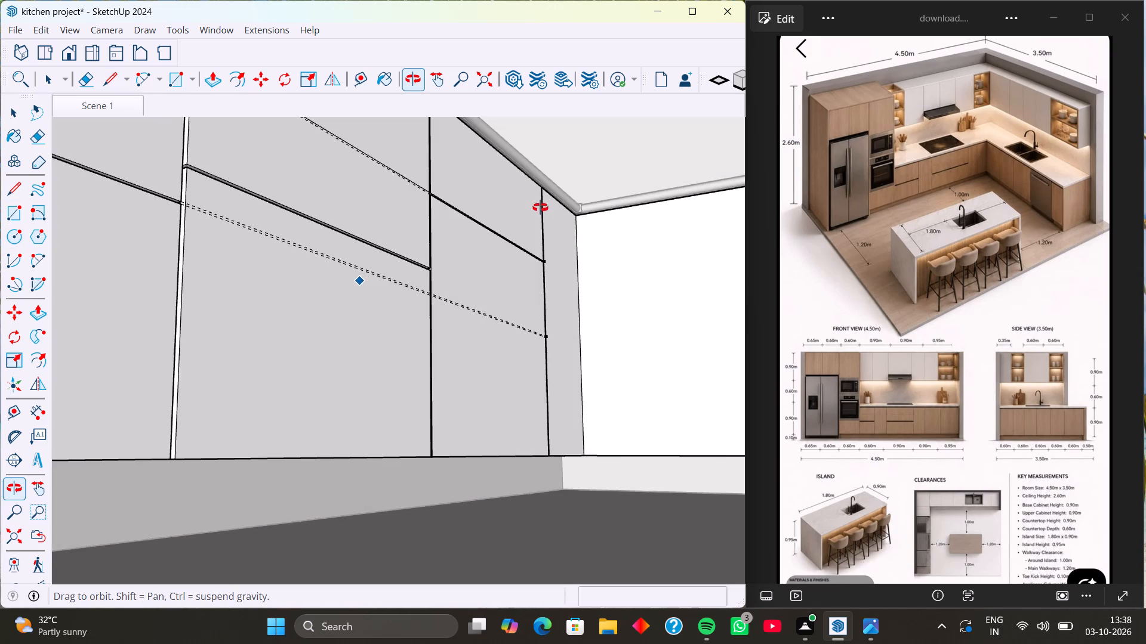
pyautogui.moveTo(540, 208); pyautogui.dragTo(593, 224, button='middle')
pyautogui.scroll(5, 177, 252)
pyautogui.scroll(5, 286, 211)
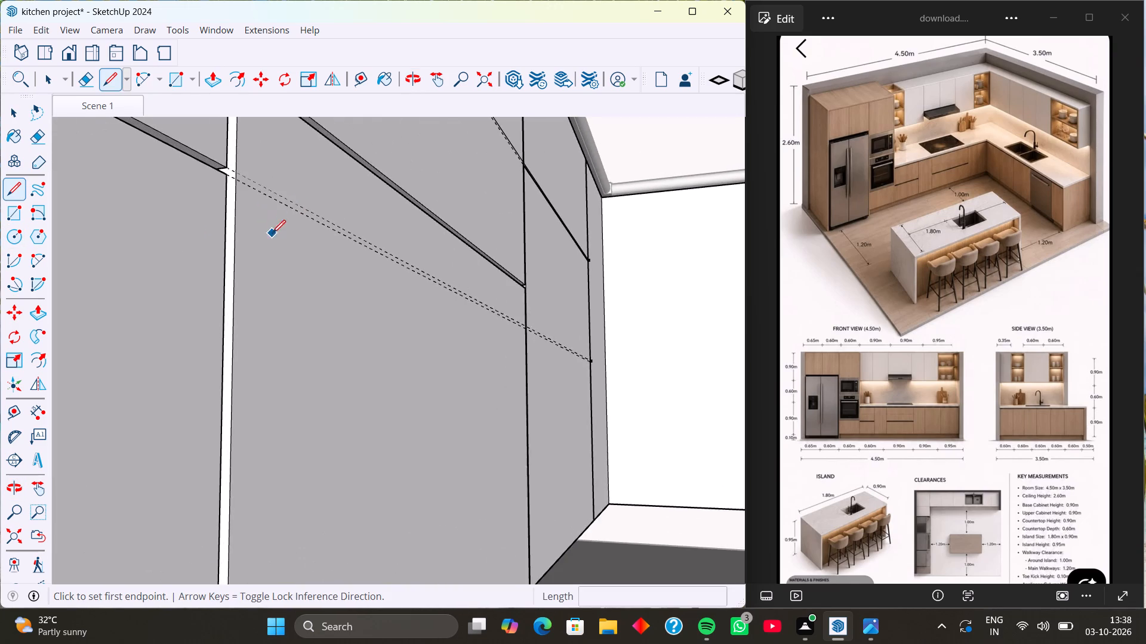
pyautogui.moveTo(272, 234); pyautogui.dragTo(216, 239, button='middle')
pyautogui.scroll(6, 556, 237)
pyautogui.scroll(6, 685, 339)
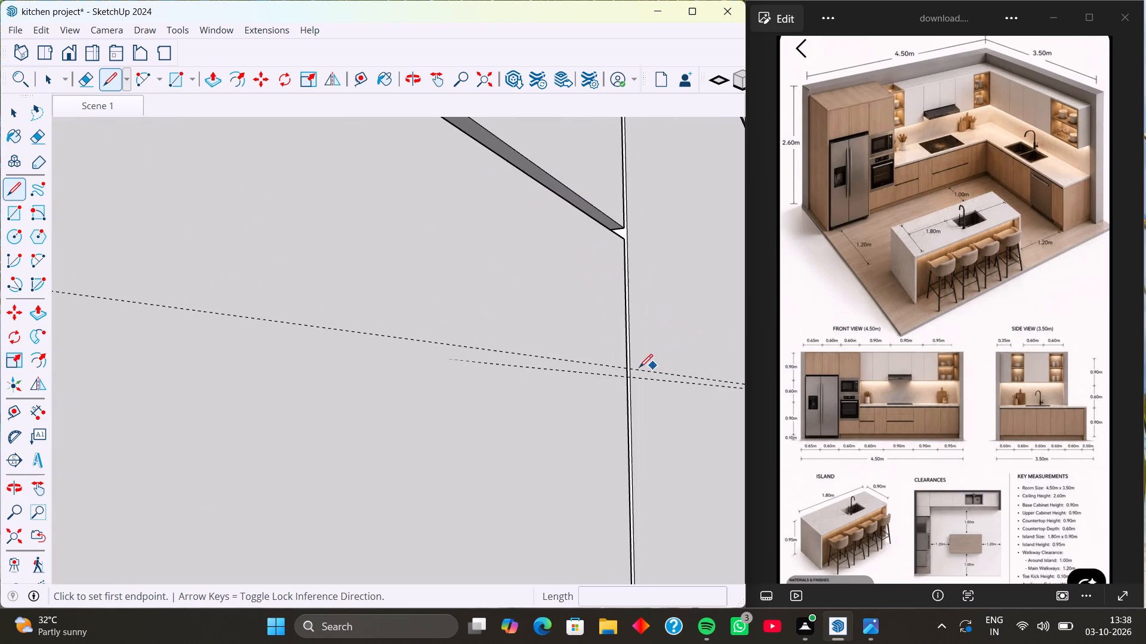
pyautogui.click(634, 368)
pyautogui.scroll(-5, 514, 358)
pyautogui.scroll(-5, 8, 204)
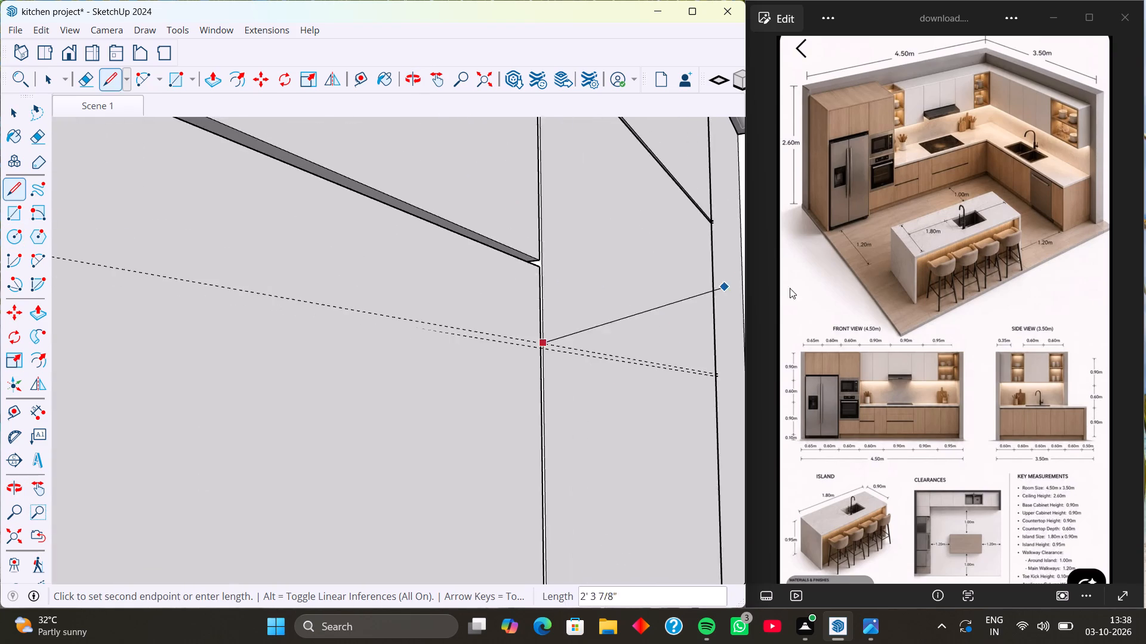
pyautogui.scroll(-9, 790, 288)
pyautogui.scroll(3, 658, 350)
pyautogui.moveTo(497, 342); pyautogui.dragTo(378, 317, button='middle')
pyautogui.scroll(-4, 152, 233)
pyautogui.scroll(-8, 278, 261)
pyautogui.scroll(-5, 631, 305)
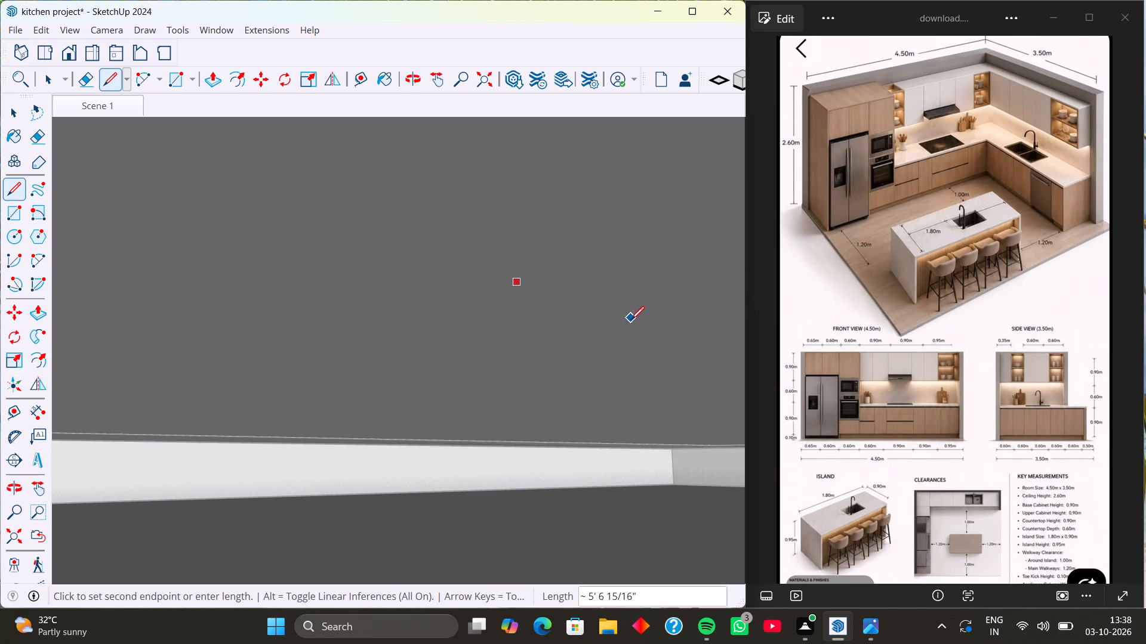
pyautogui.click(98, 115)
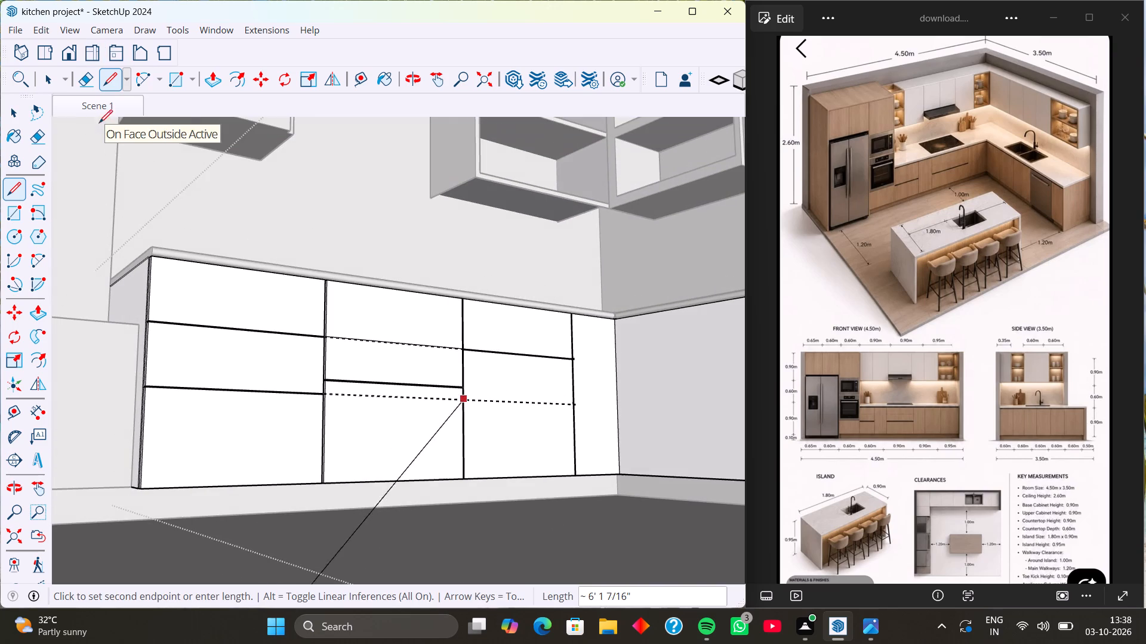
pyautogui.scroll(6, 585, 405)
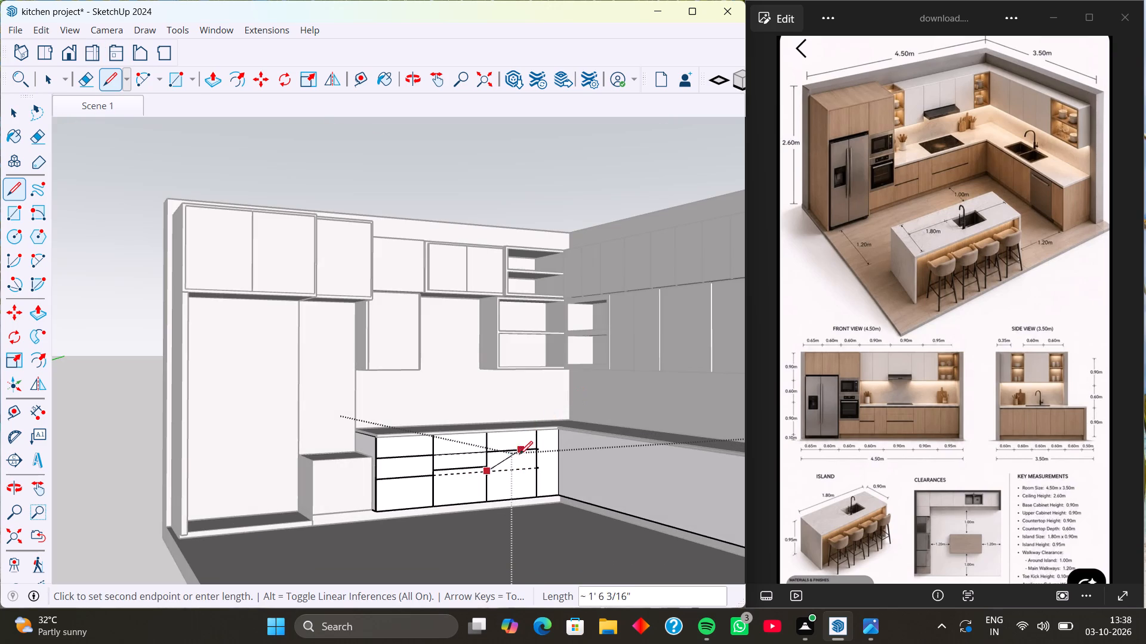
pyautogui.scroll(18, 519, 460)
pyautogui.scroll(12, 529, 463)
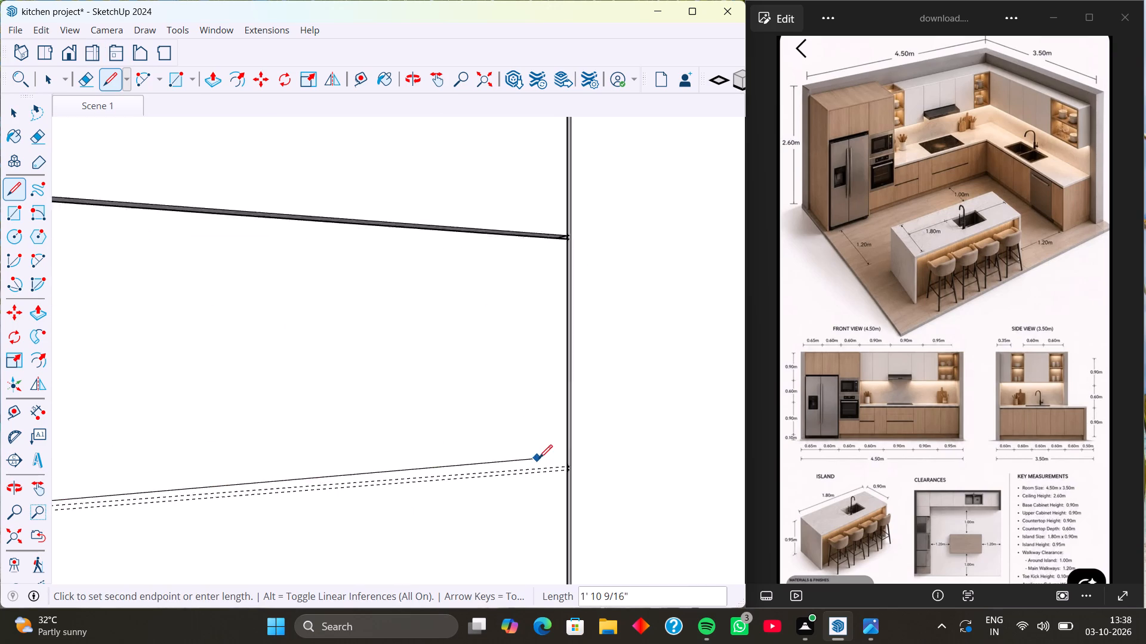
pyautogui.scroll(8, 539, 458)
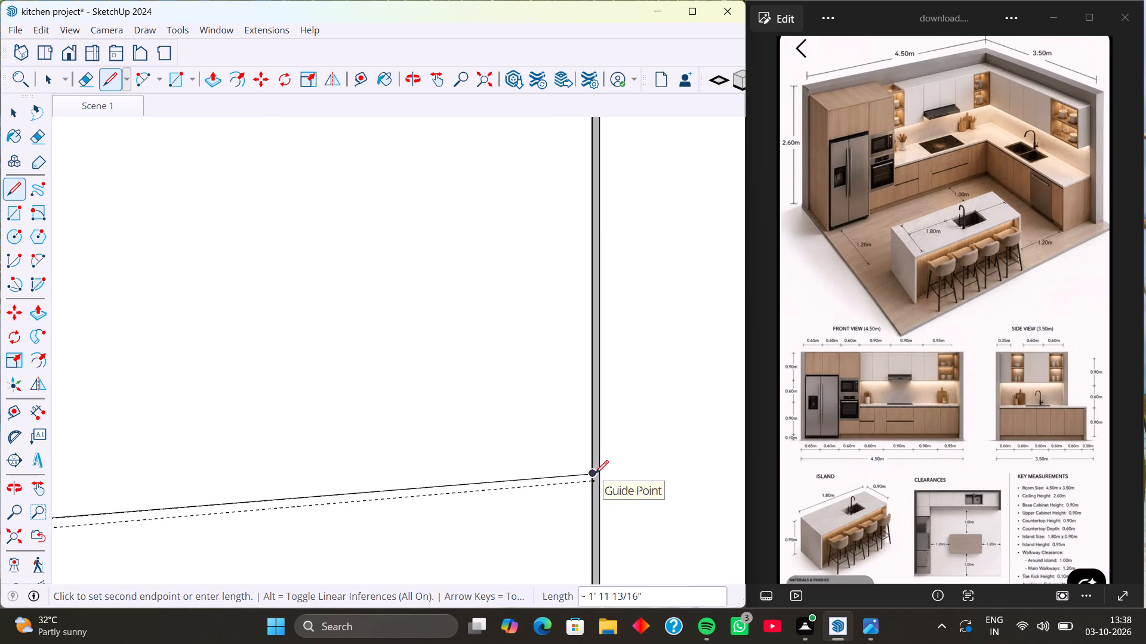
pyautogui.press('Right')
pyautogui.click(595, 473)
# Draw a second line about 1' 11 13/16" long across the third base cabinet front along the lower guide of the lower pair.
pyautogui.scroll(-10, 637, 410)
pyautogui.scroll(3, 649, 402)
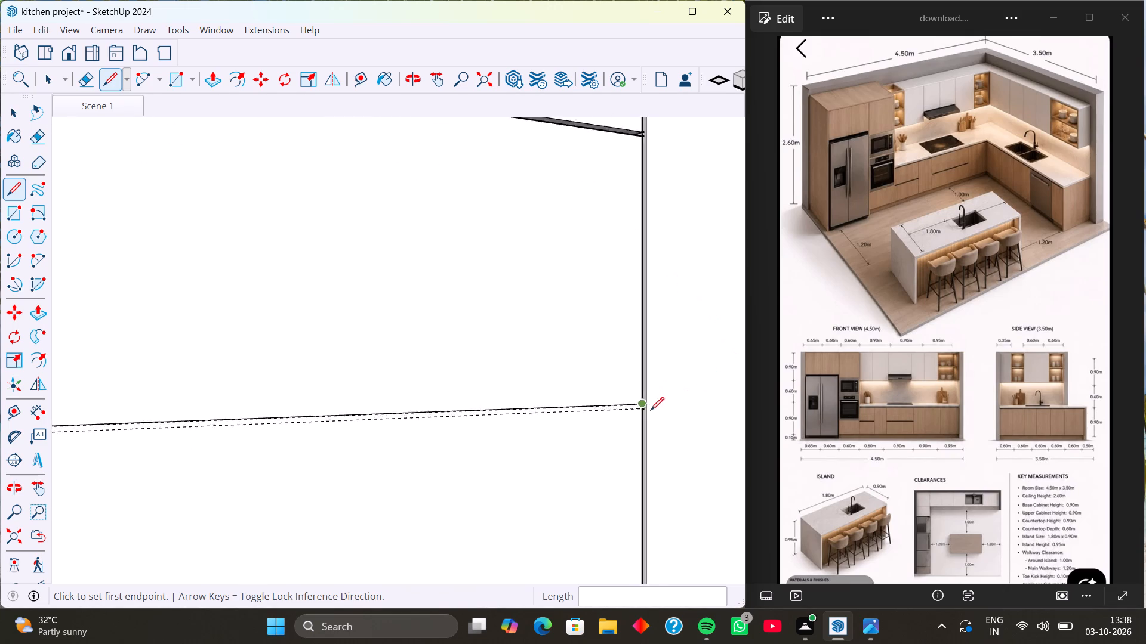
pyautogui.scroll(10, 651, 410)
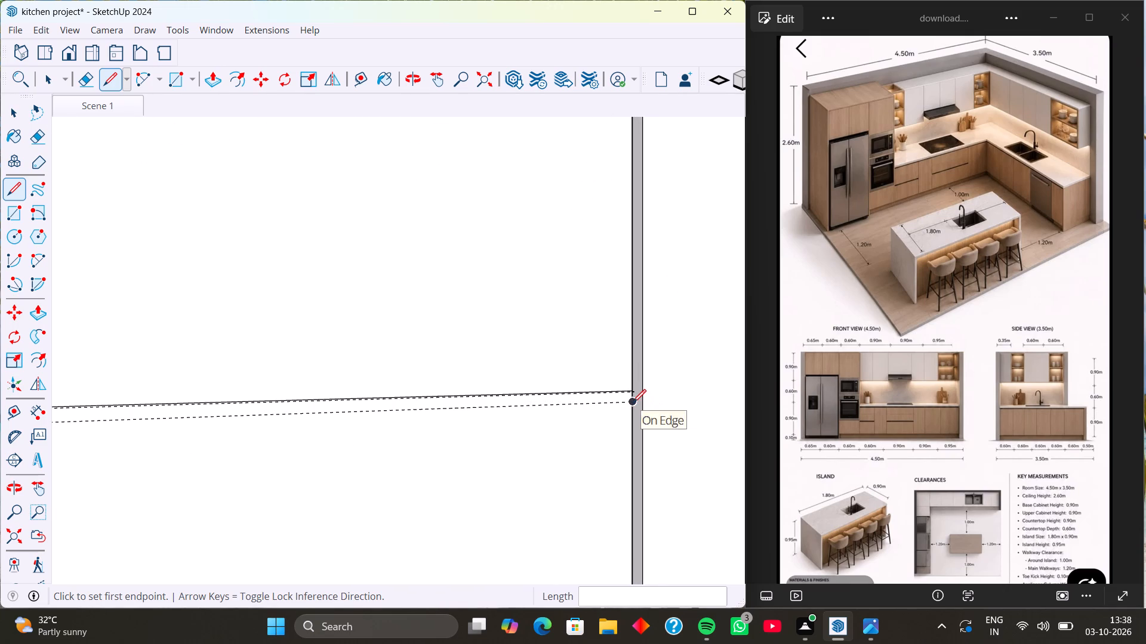
pyautogui.click(633, 402)
pyautogui.scroll(-19, 402, 384)
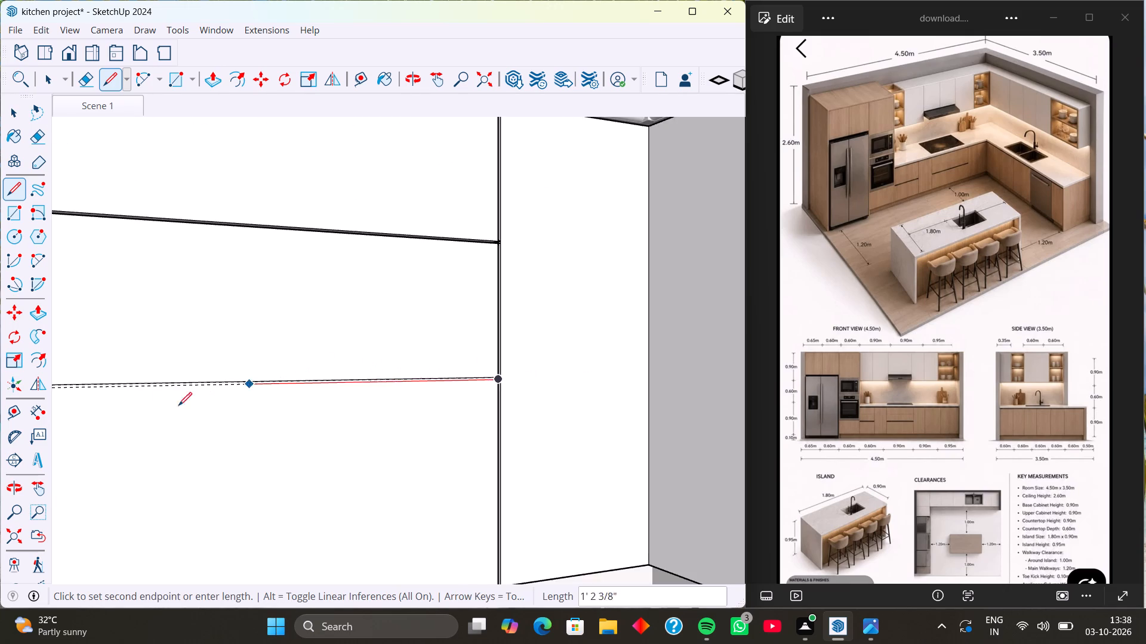
pyautogui.scroll(-4, 142, 417)
pyautogui.scroll(5, 140, 415)
pyautogui.scroll(5, 78, 382)
pyautogui.scroll(-5, 212, 386)
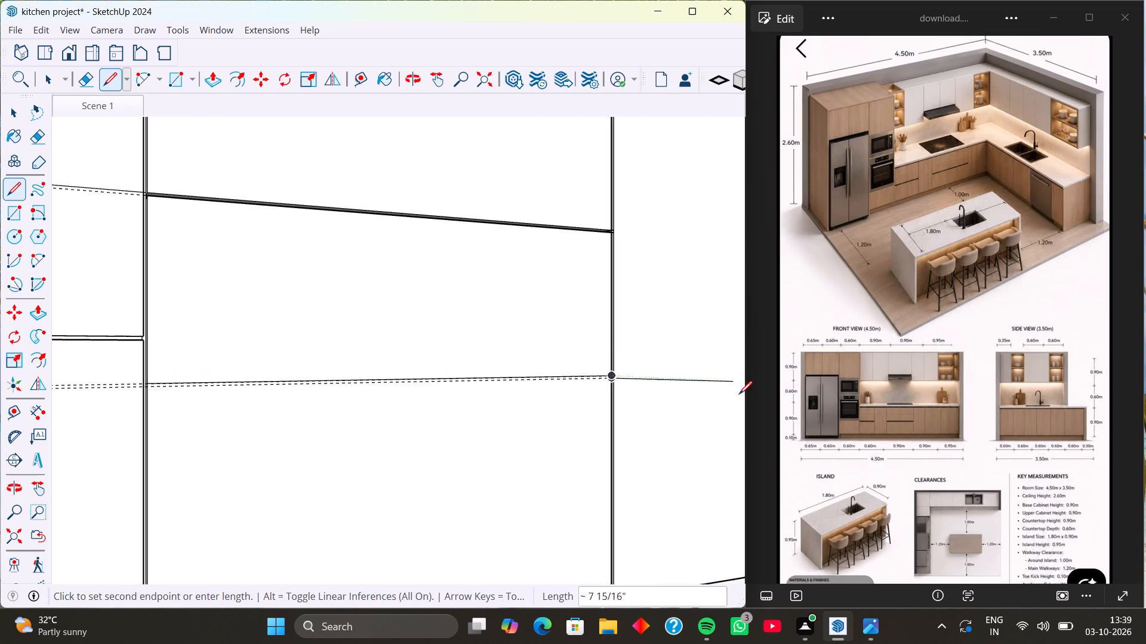
pyautogui.scroll(18, 158, 398)
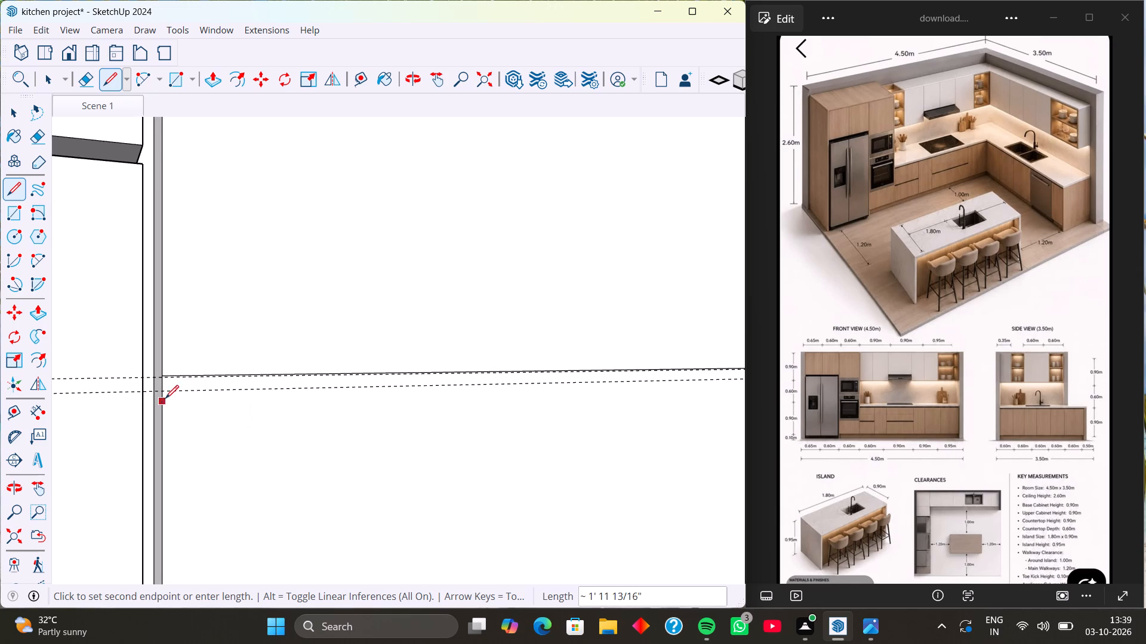
pyautogui.click(167, 394)
pyautogui.press('space')
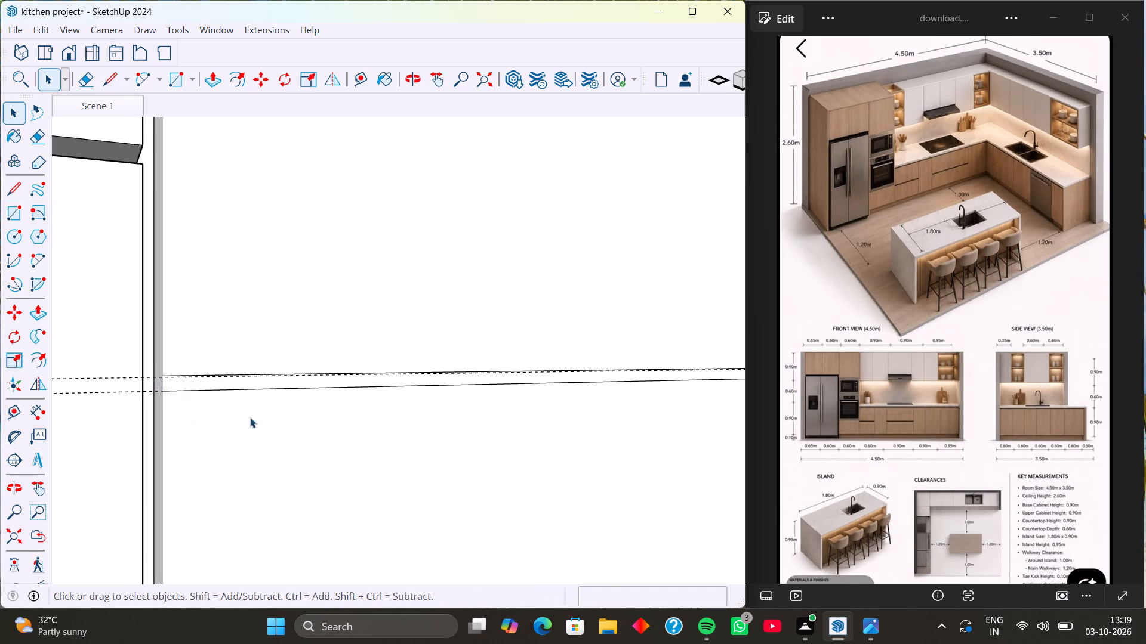
# Push the narrow strip between the two lower lines on the third base cabinet front inward 18 mm.
pyautogui.click(277, 382)
pyautogui.press('p')
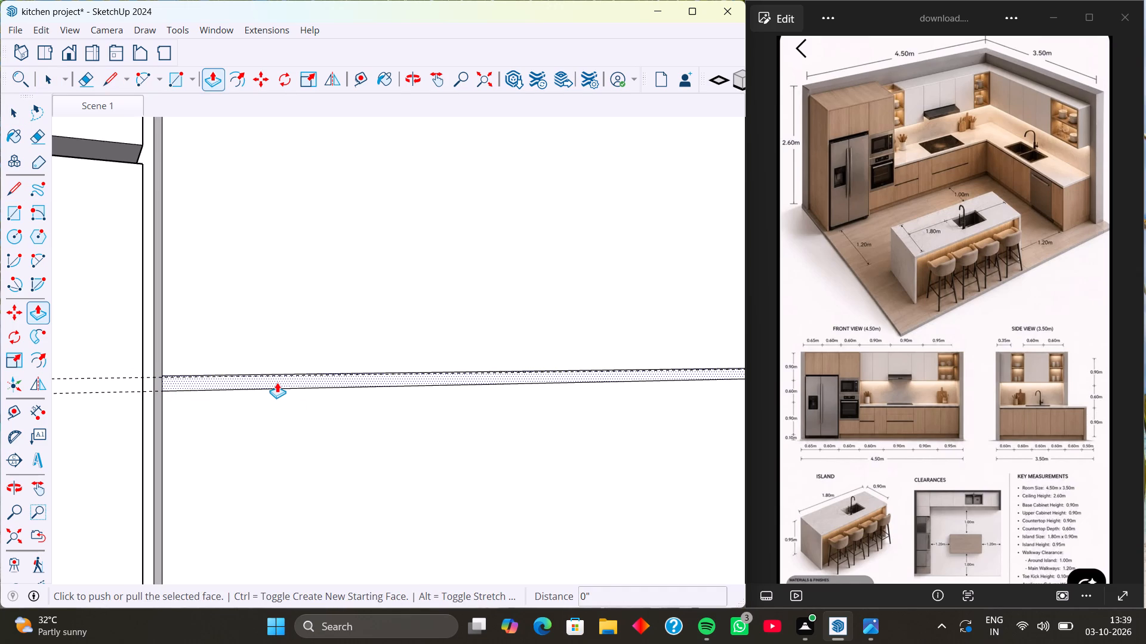
pyautogui.scroll(5, 279, 381)
pyautogui.click(276, 386)
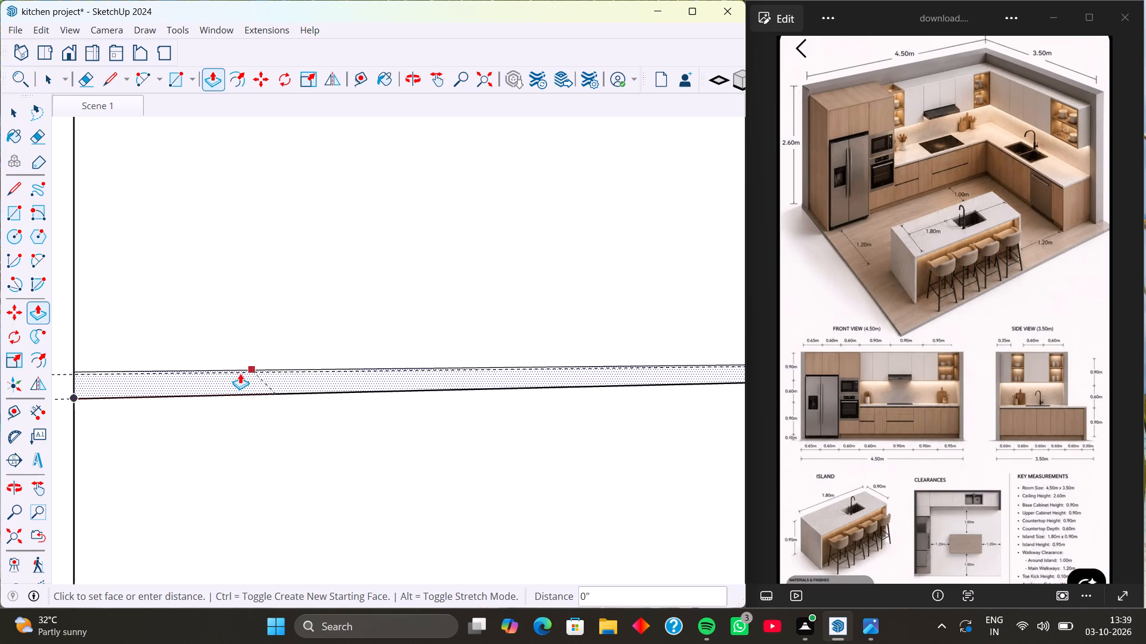
pyautogui.press('1')
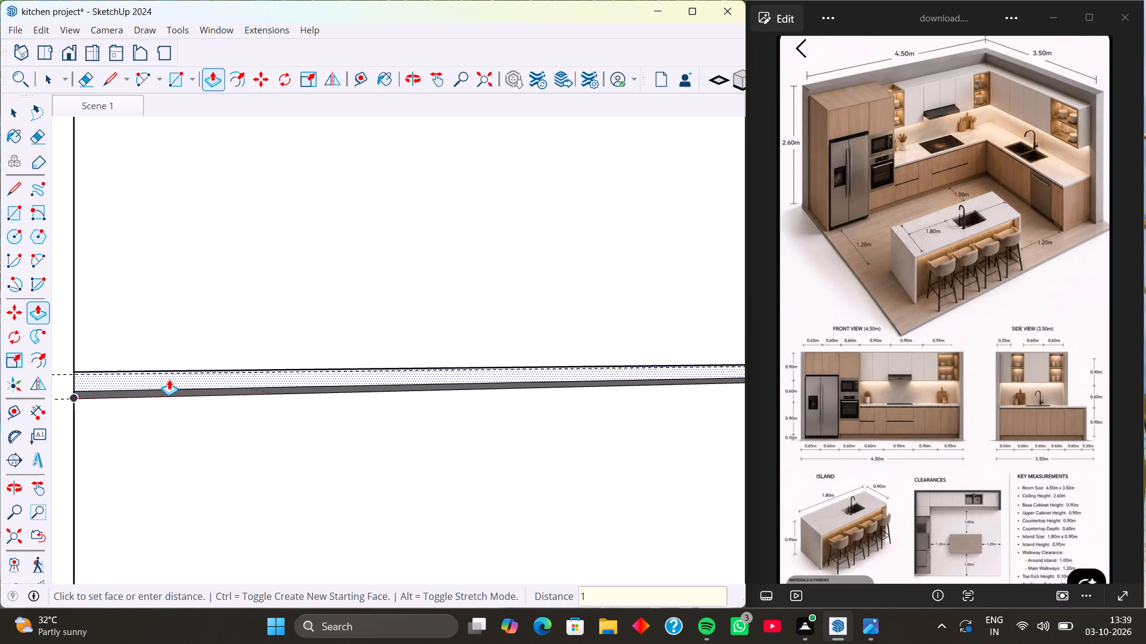
pyautogui.write('8mm')
pyautogui.press('Return')
pyautogui.scroll(-5, 213, 376)
pyautogui.press('space')
# Return to the Scene 1 view and delete all guides from the model.
pyautogui.scroll(-5, 359, 370)
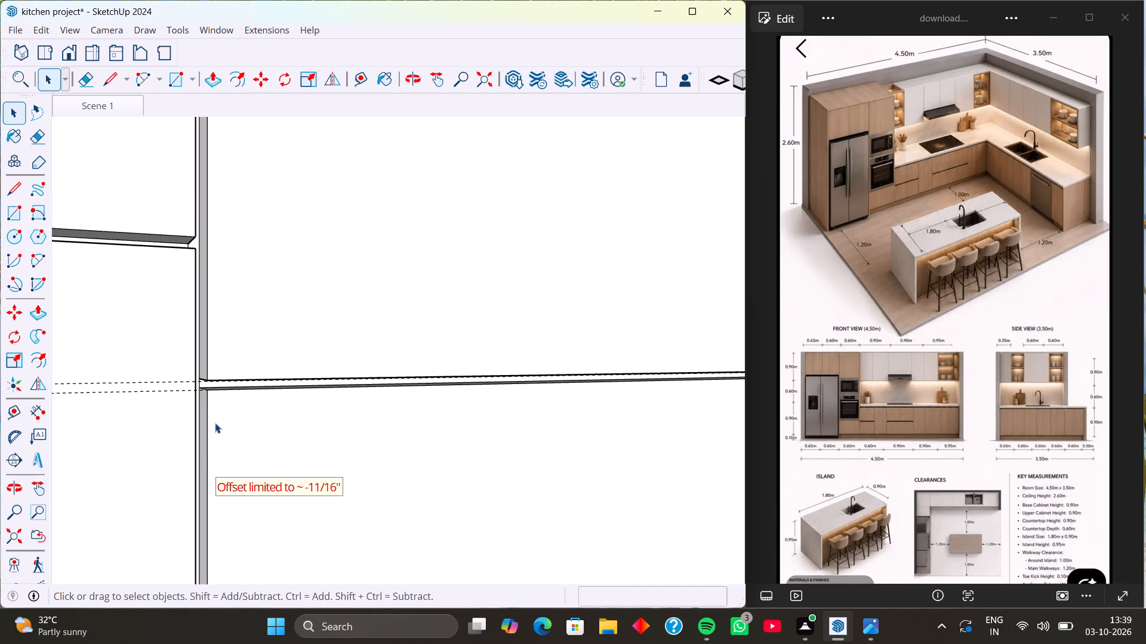
pyautogui.moveTo(227, 420); pyautogui.dragTo(418, 361, button='middle')
pyautogui.scroll(-18, 370, 360)
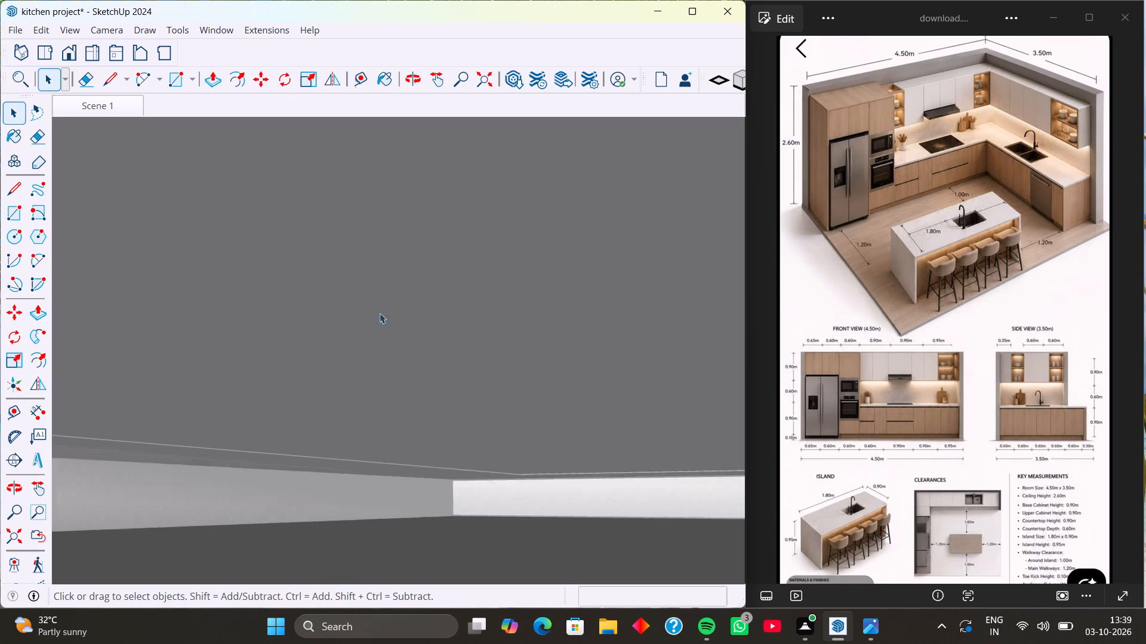
pyautogui.scroll(-7, 380, 313)
pyautogui.click(114, 109)
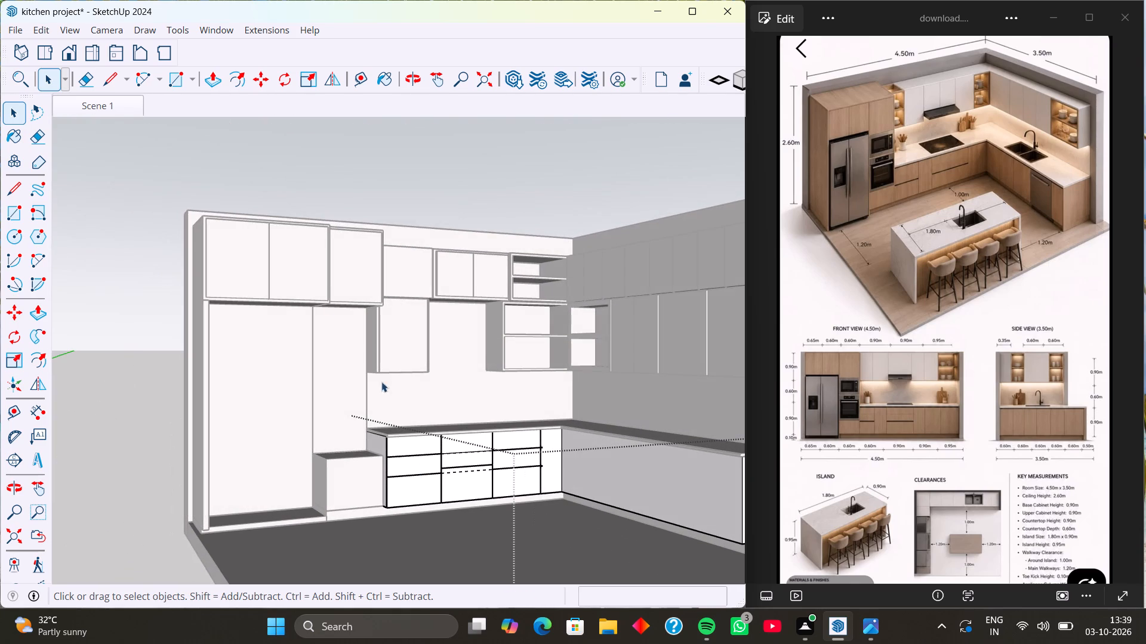
pyautogui.click(36, 29)
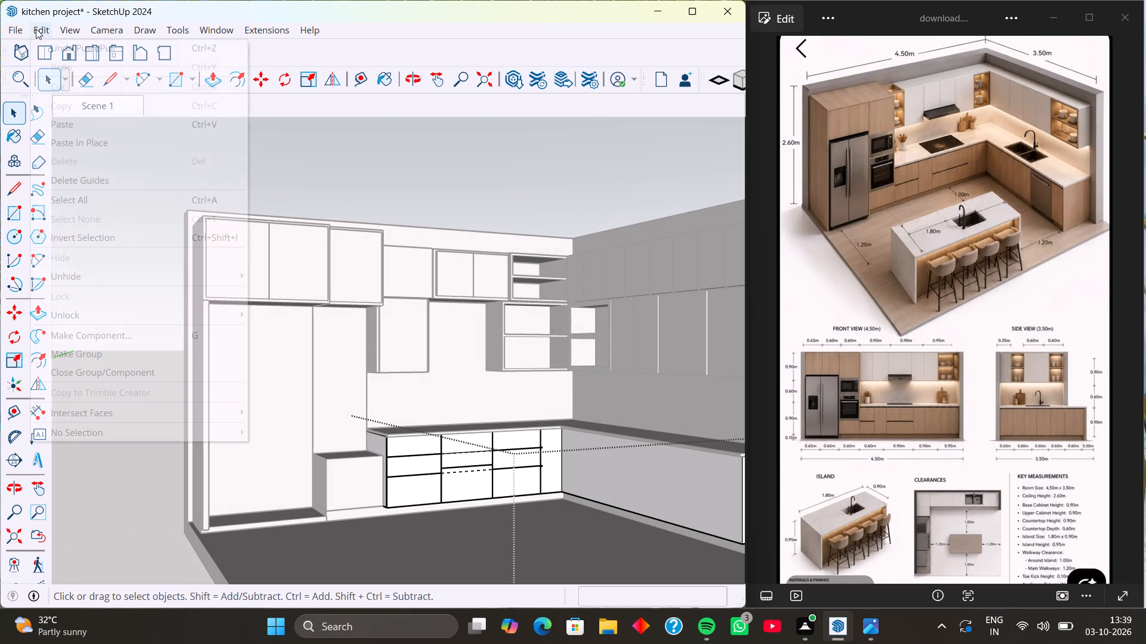
pyautogui.click(88, 175)
# Delete the stray horizontal line across the second base cabinet front, above its recessed gap.
pyautogui.scroll(-4, 109, 223)
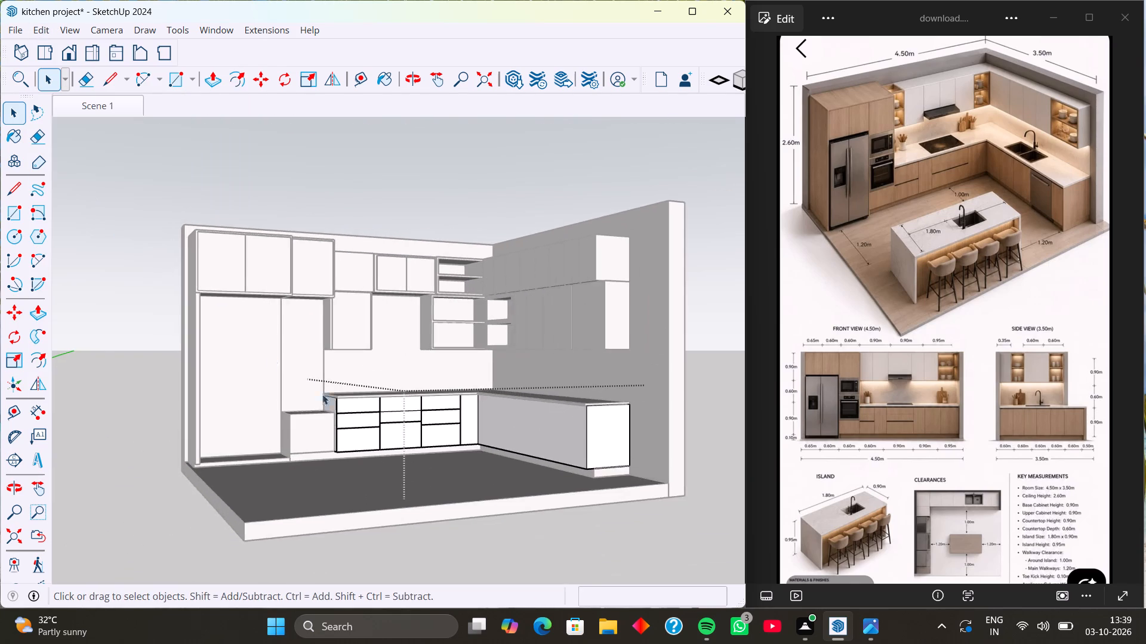
pyautogui.scroll(12, 393, 420)
pyautogui.moveTo(387, 394); pyautogui.dragTo(307, 392, button='middle')
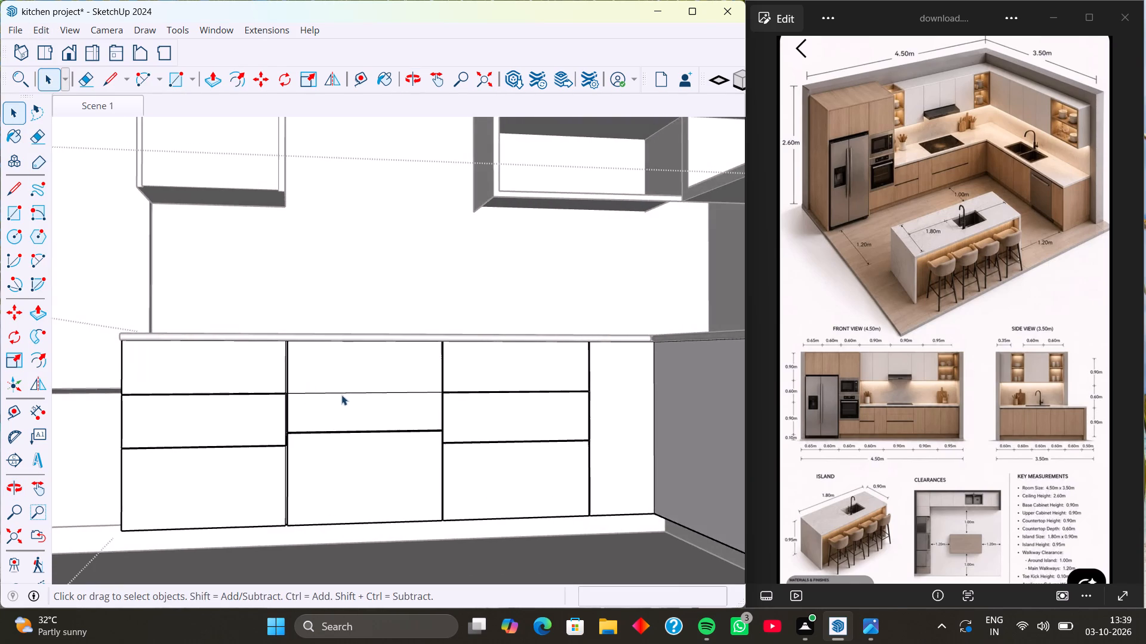
pyautogui.scroll(14, 343, 395)
pyautogui.click(343, 393)
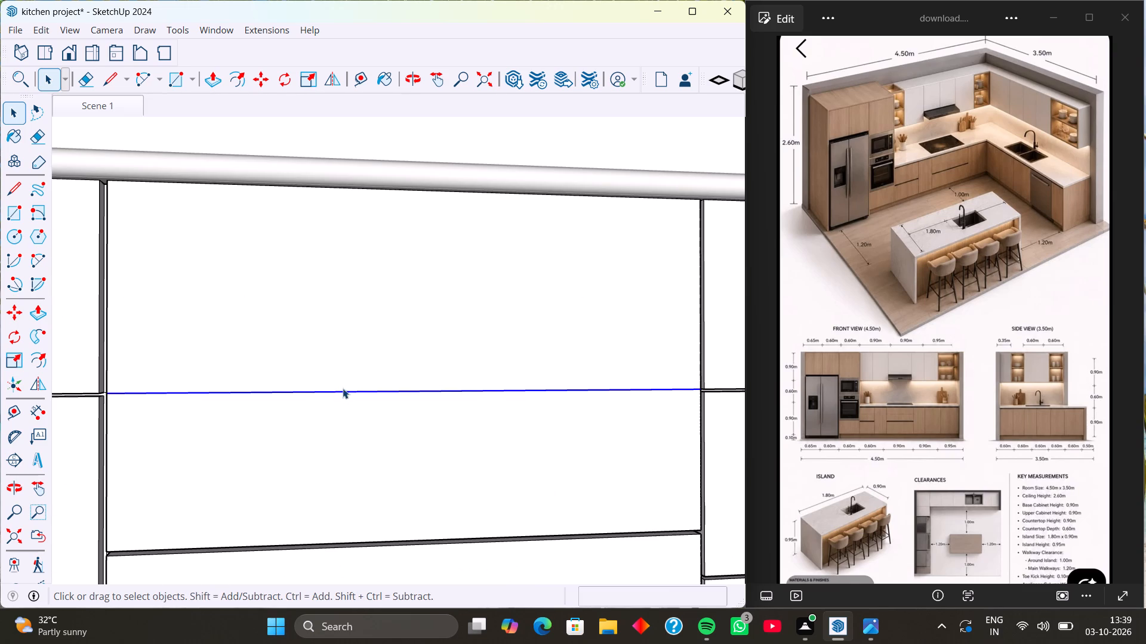
pyautogui.press('Delete')
pyautogui.scroll(-6, 377, 368)
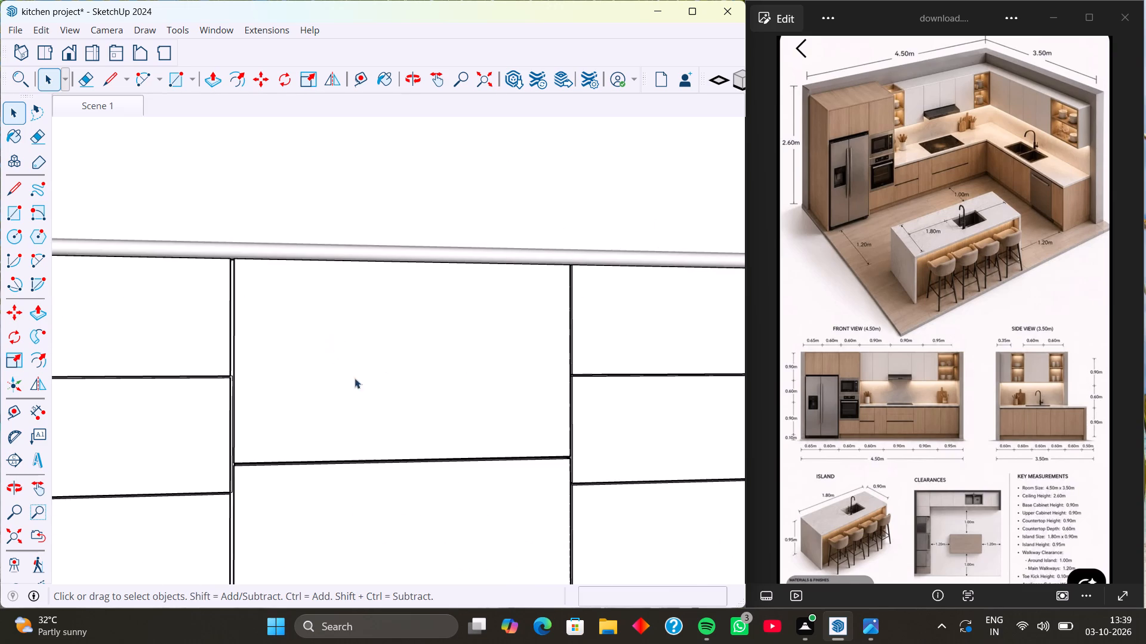
# Examine the divided base cabinet fronts and the plain side run from several angles for comparison with the reference image.
pyautogui.scroll(7, 531, 407)
pyautogui.scroll(7, 597, 373)
pyautogui.scroll(-12, 590, 370)
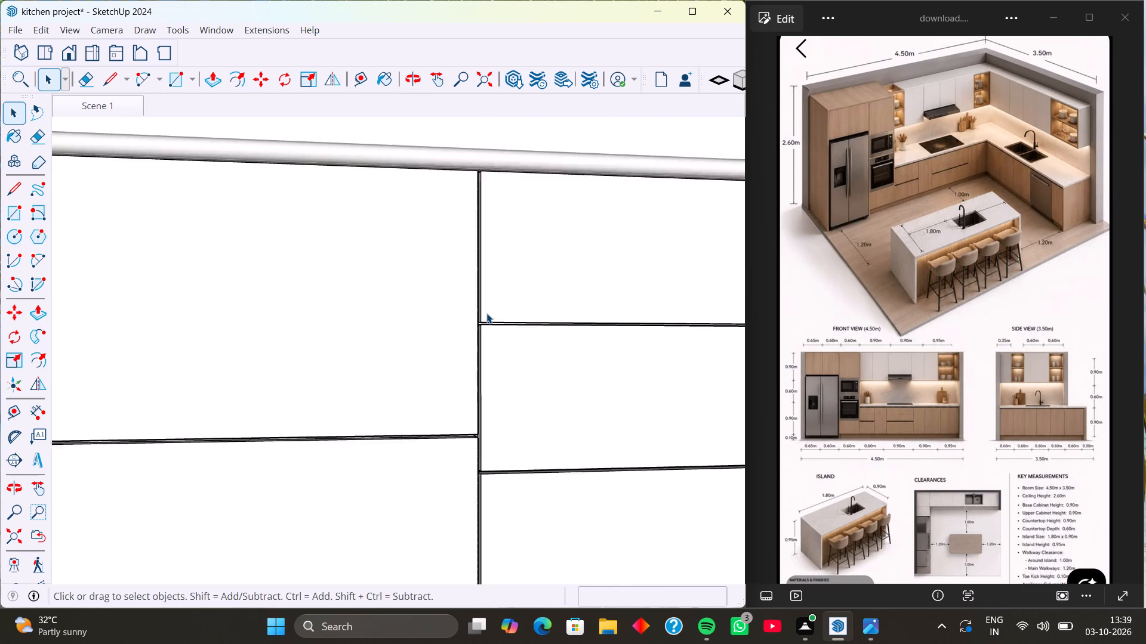
pyautogui.scroll(-7, 486, 313)
pyautogui.scroll(-5, 409, 314)
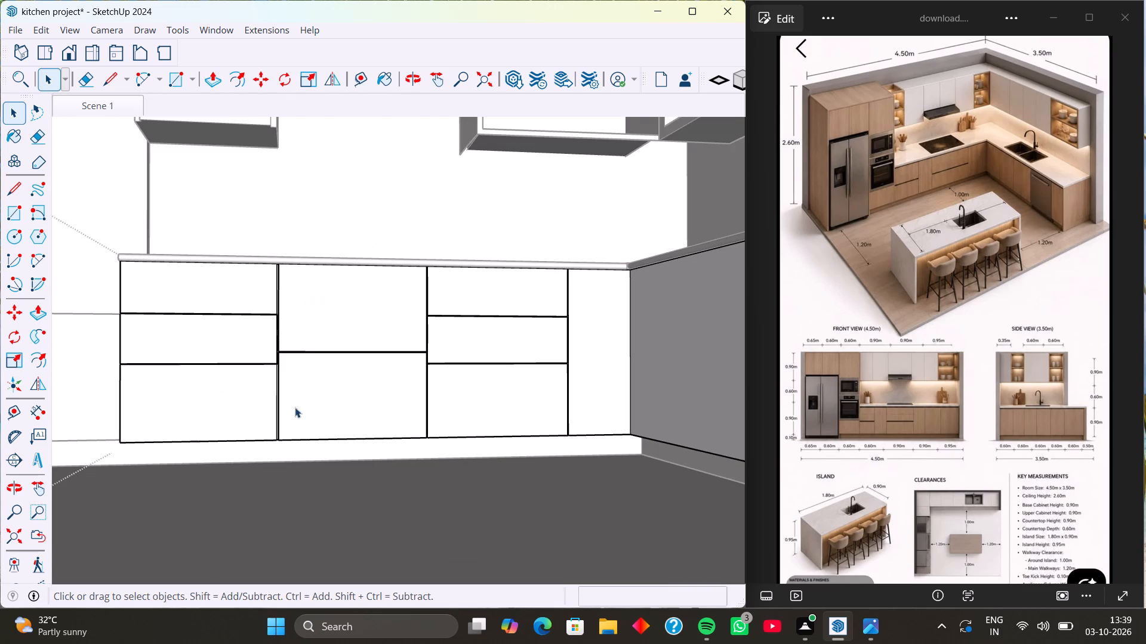
pyautogui.scroll(-1, 294, 397)
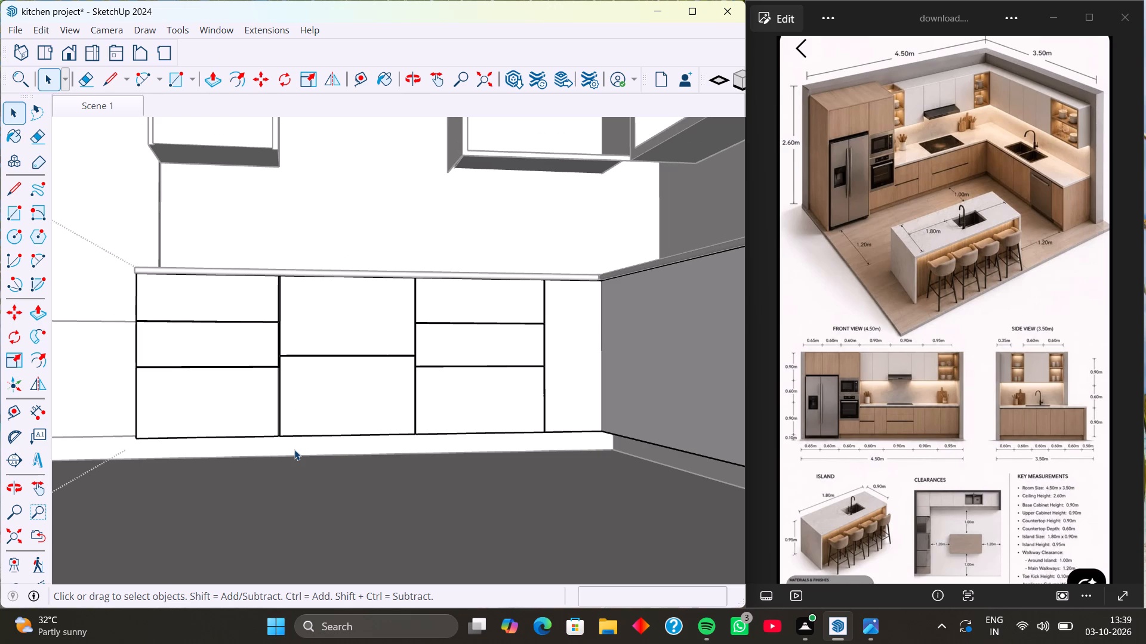
pyautogui.scroll(-4, 429, 345)
pyautogui.moveTo(368, 442); pyautogui.dragTo(443, 441, button='middle')
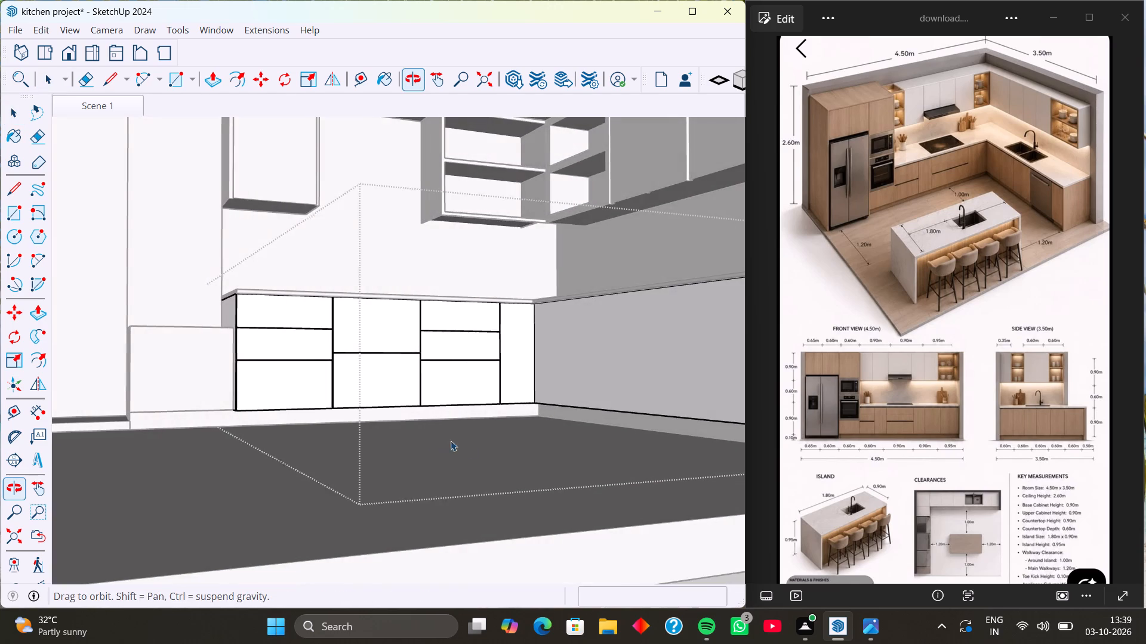
pyautogui.scroll(-8, 338, 412)
pyautogui.moveTo(282, 443); pyautogui.dragTo(387, 478, button='middle')
pyautogui.scroll(-1, 282, 445)
pyautogui.scroll(6, 388, 371)
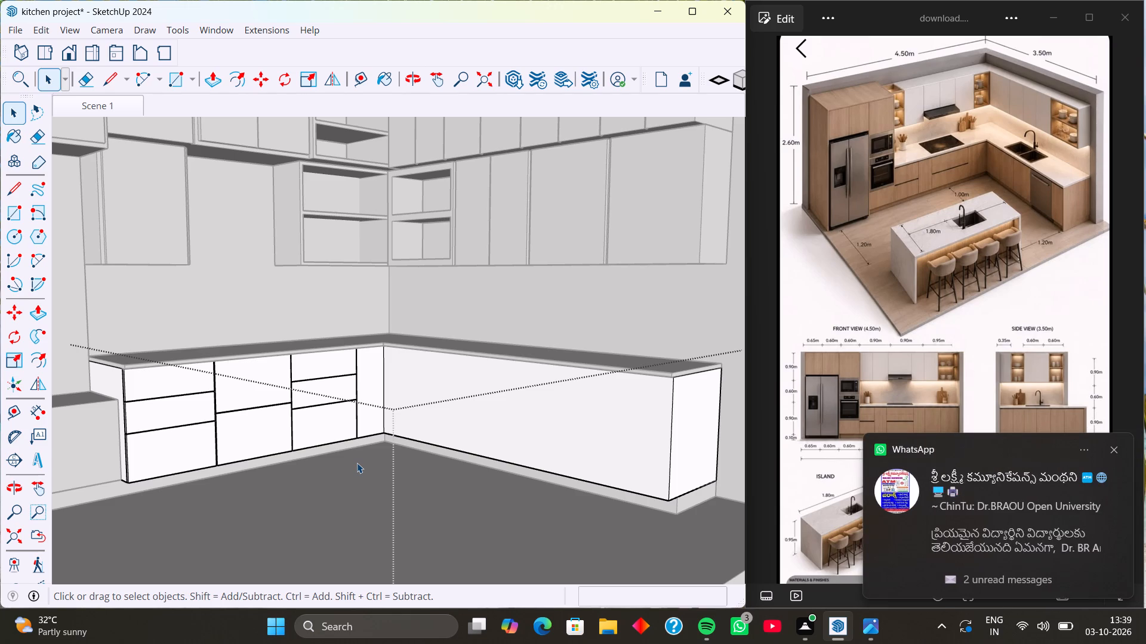
pyautogui.scroll(-2, 531, 407)
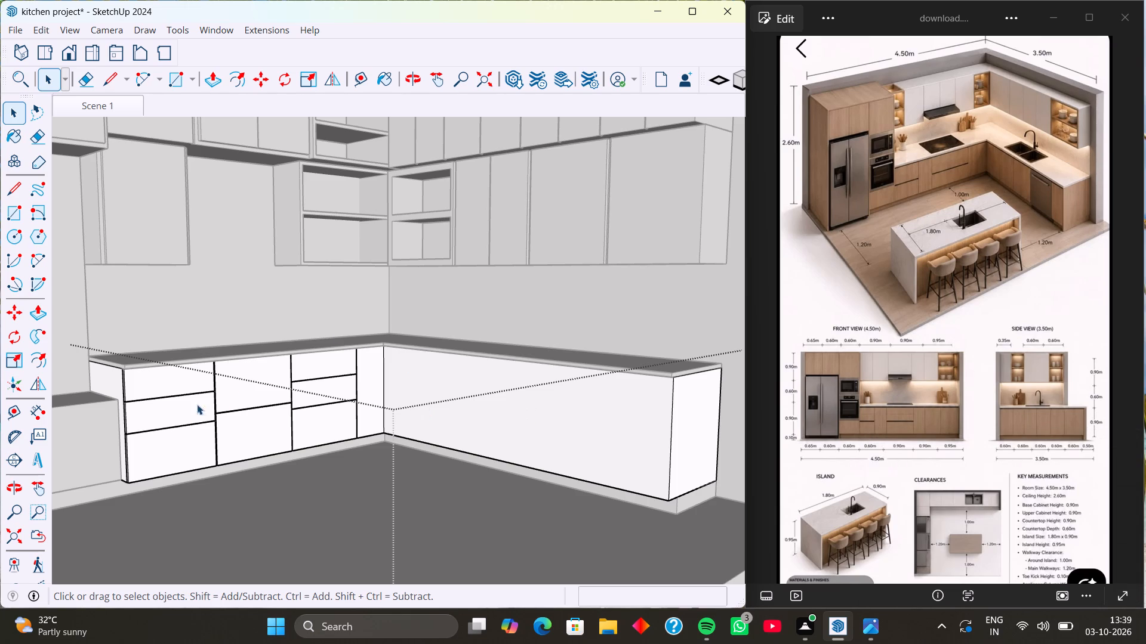
pyautogui.scroll(-2, 270, 388)
pyautogui.scroll(-1, 282, 462)
pyautogui.moveTo(293, 466); pyautogui.dragTo(320, 488, button='middle')
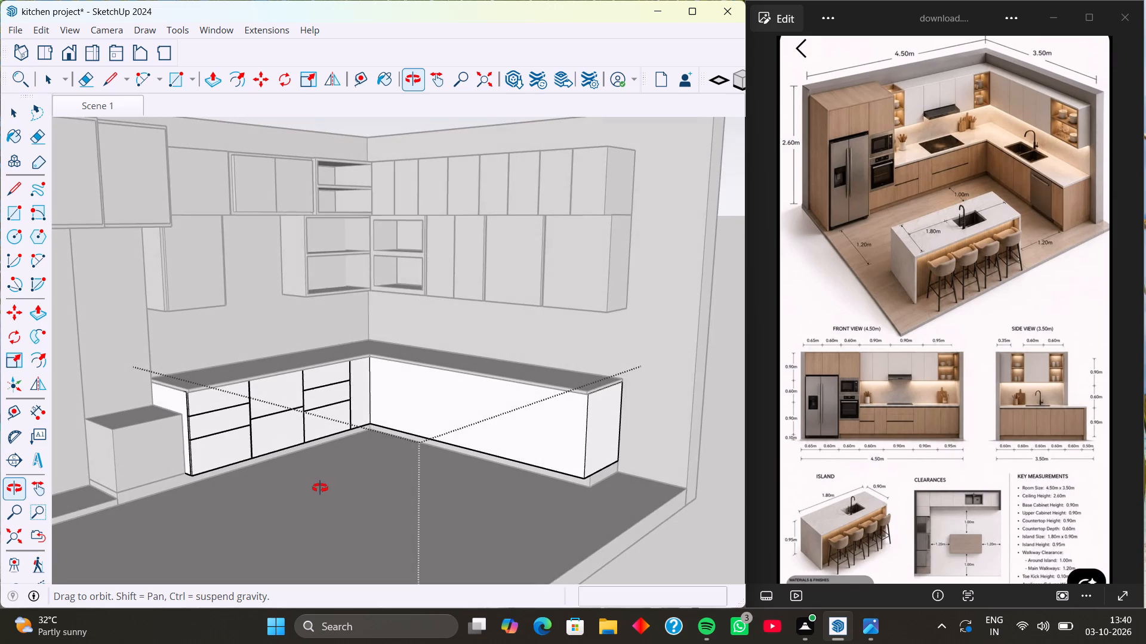
pyautogui.moveTo(320, 488); pyautogui.dragTo(347, 482, button='middle')
pyautogui.scroll(5, 366, 441)
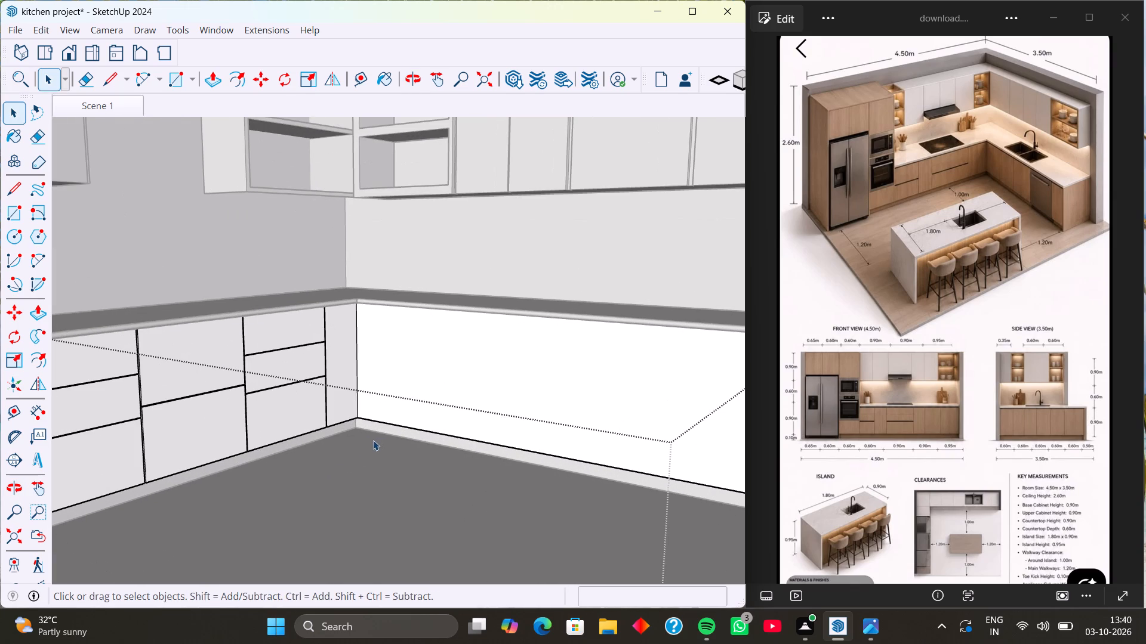
pyautogui.scroll(-3, 373, 440)
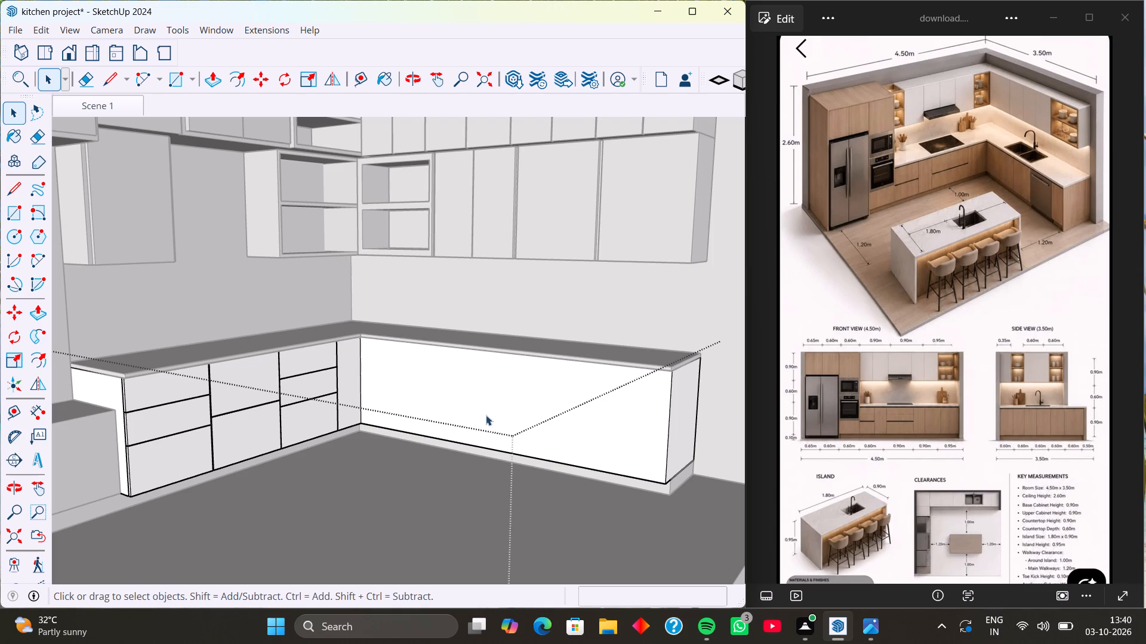
pyautogui.scroll(-3, 400, 391)
pyautogui.moveTo(356, 464); pyautogui.dragTo(363, 450, button='middle')
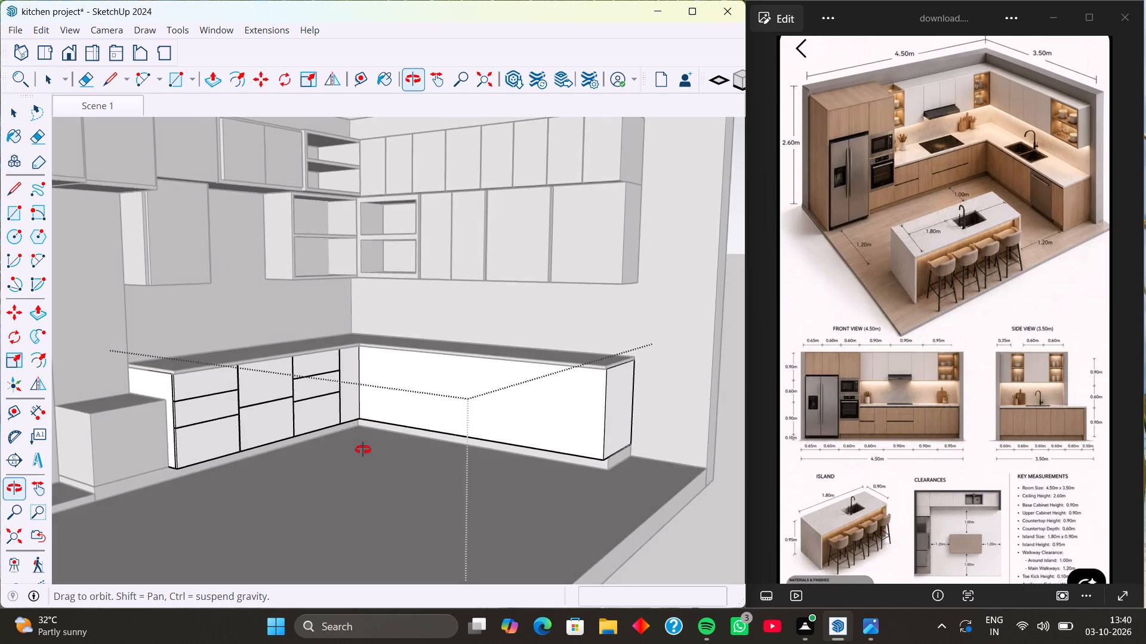
pyautogui.moveTo(363, 450); pyautogui.dragTo(387, 453, button='middle')
pyautogui.scroll(-4, 374, 450)
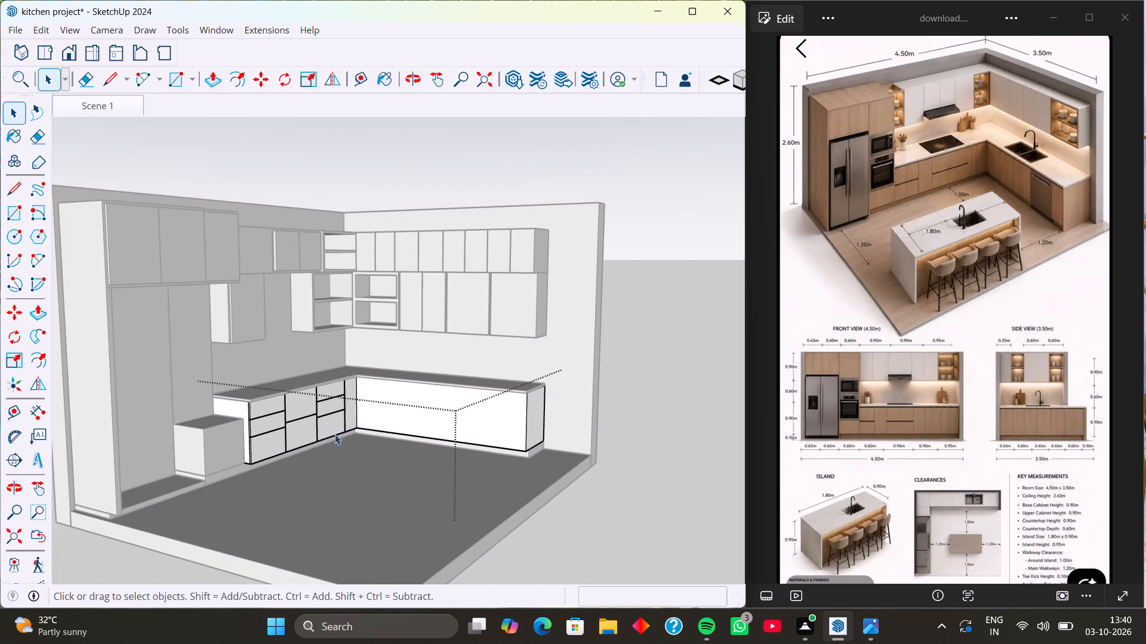
pyautogui.scroll(-1, 333, 437)
pyautogui.moveTo(318, 444); pyautogui.dragTo(310, 454, button='middle')
pyautogui.scroll(12, 375, 391)
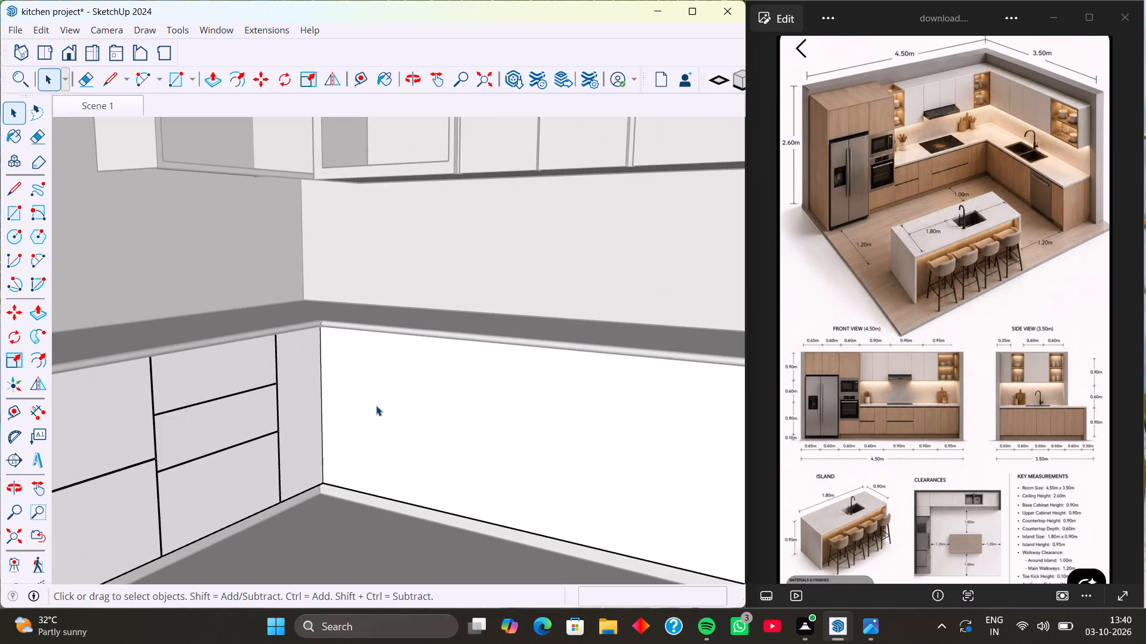
pyautogui.scroll(-12, 376, 404)
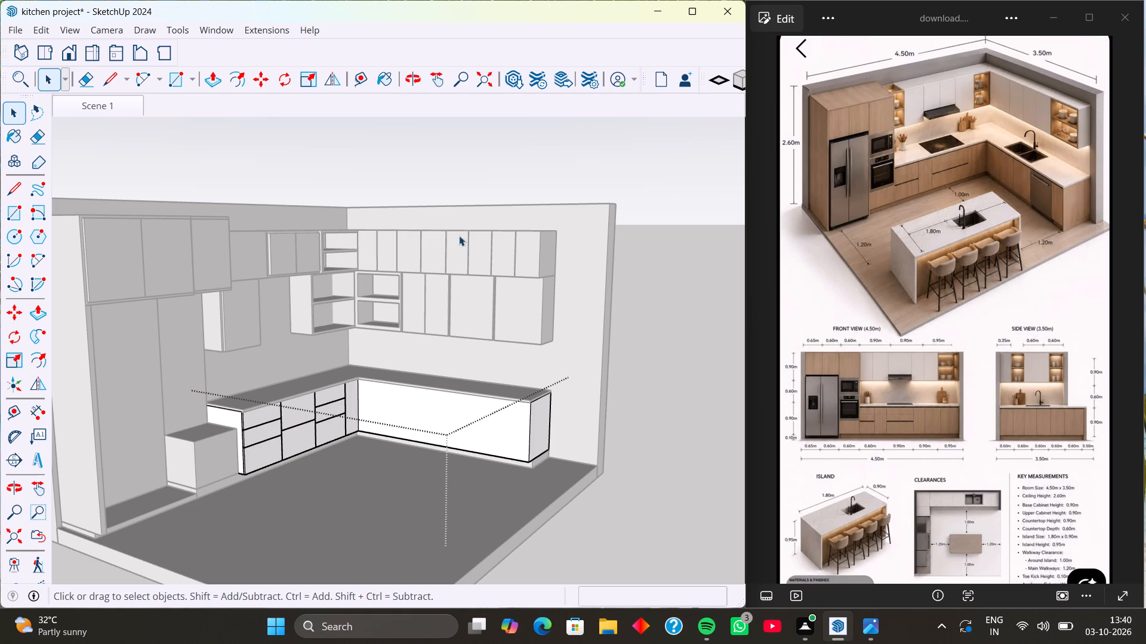
pyautogui.scroll(-2, 168, 276)
pyautogui.moveTo(144, 312); pyautogui.dragTo(249, 304, button='middle')
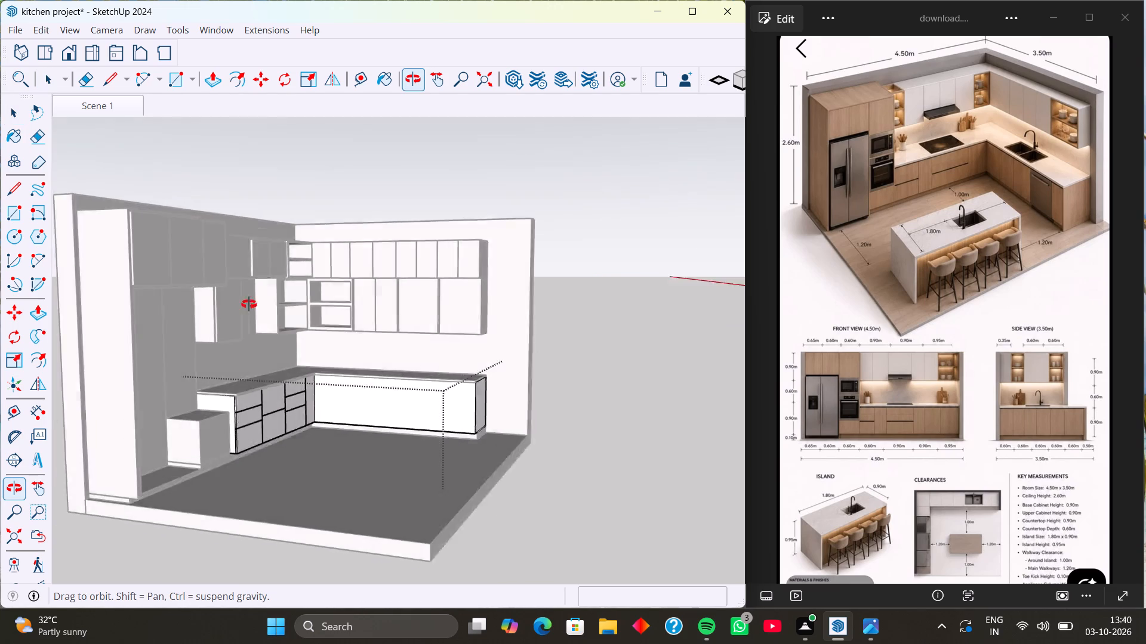
pyautogui.moveTo(249, 304); pyautogui.dragTo(171, 341, button='middle')
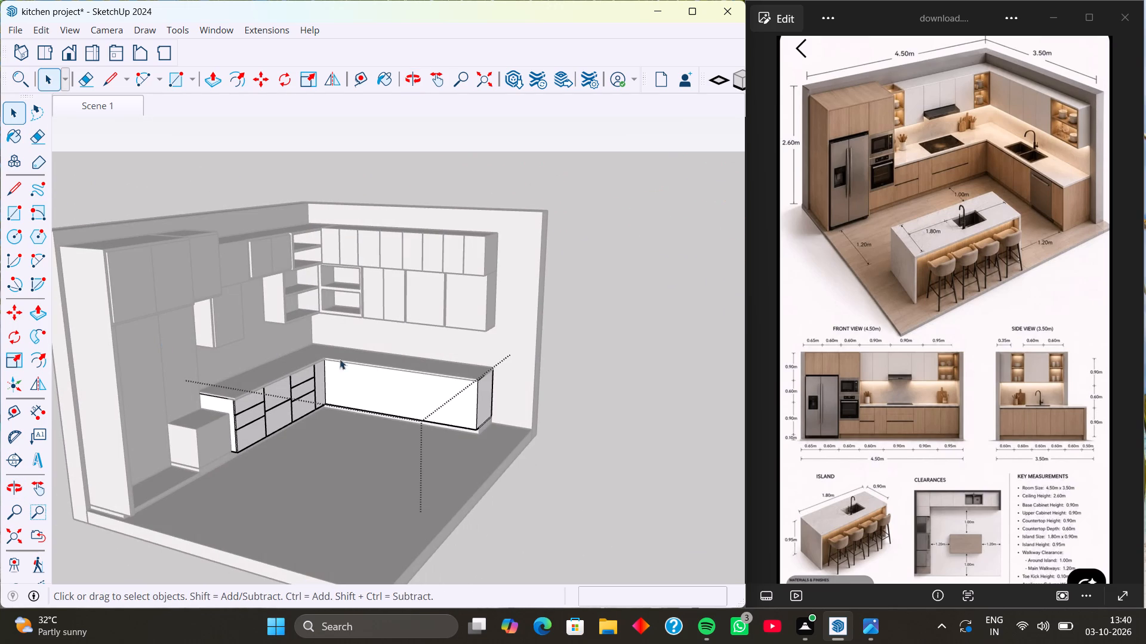
pyautogui.moveTo(298, 357); pyautogui.dragTo(185, 358, button='middle')
pyautogui.scroll(6, 186, 323)
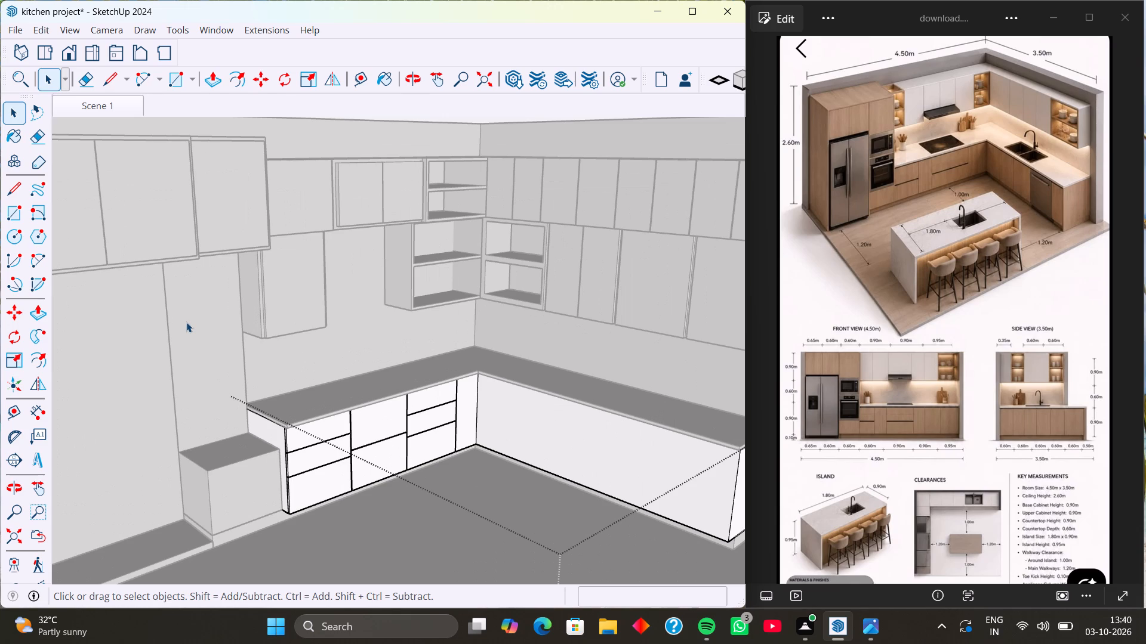
pyautogui.scroll(-5, 186, 322)
# Close the base cabinet group and examine the whole kitchen, including the tall unit, upper cabinets and base cabinets.
pyautogui.click(667, 389)
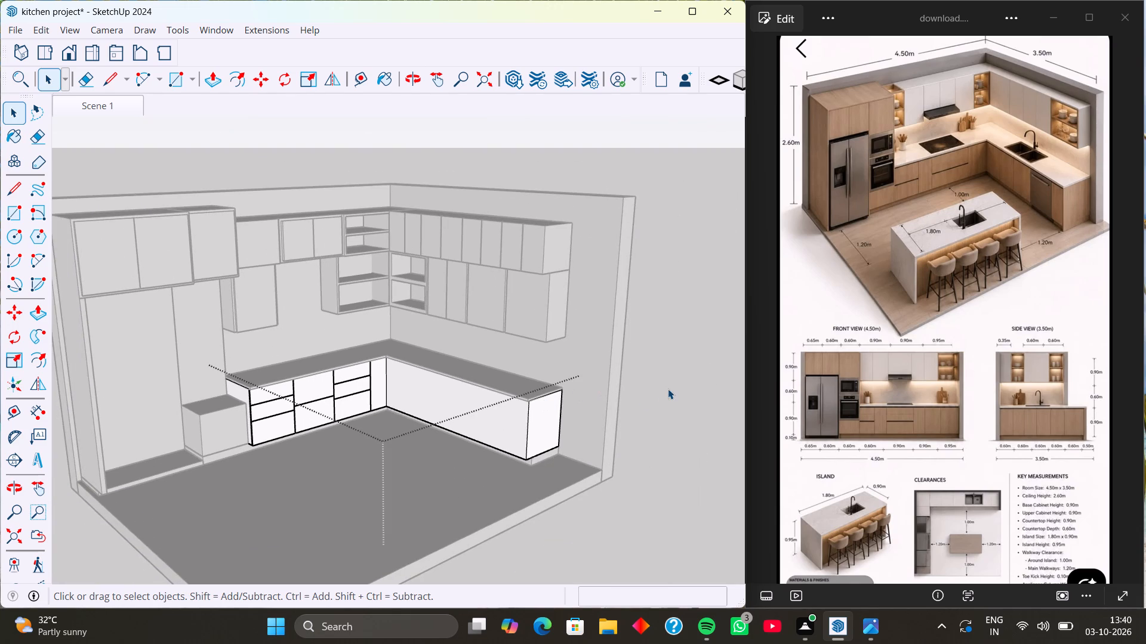
pyautogui.scroll(5, 184, 324)
pyautogui.moveTo(177, 328); pyautogui.dragTo(227, 327, button='middle')
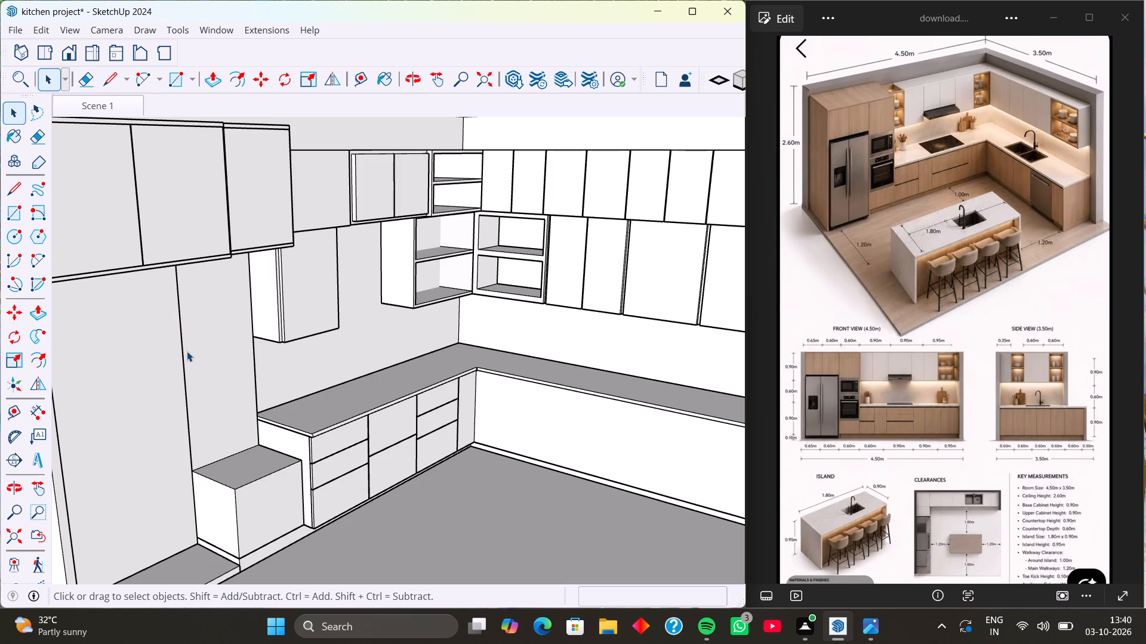
pyautogui.scroll(-3, 189, 368)
pyautogui.moveTo(183, 397); pyautogui.dragTo(312, 398, button='middle')
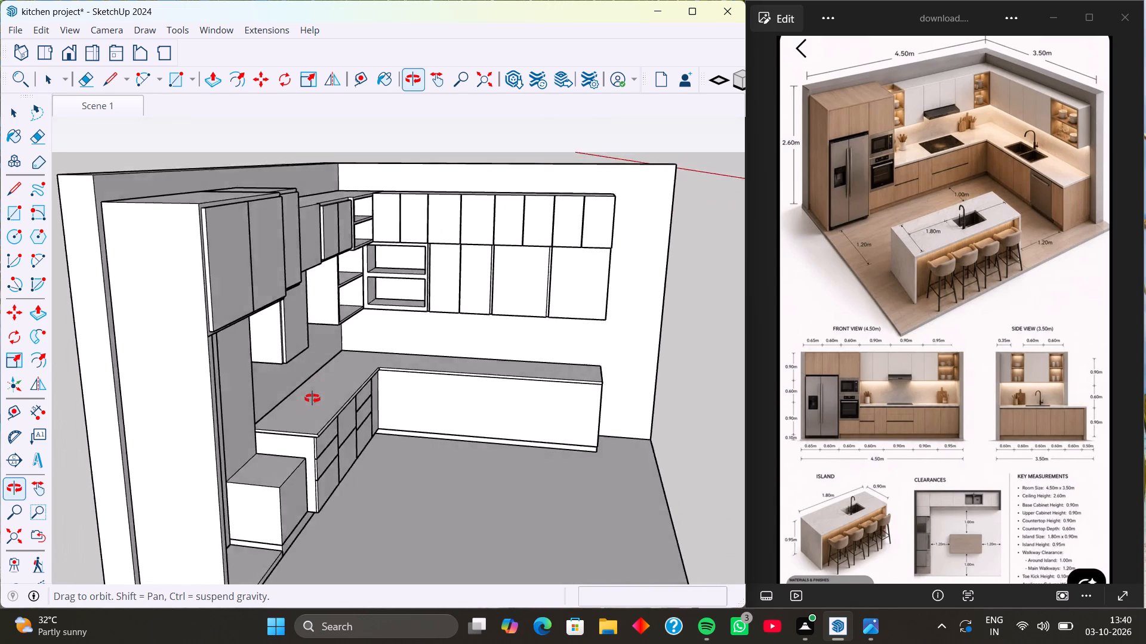
pyautogui.moveTo(312, 398); pyautogui.dragTo(88, 395, button='middle')
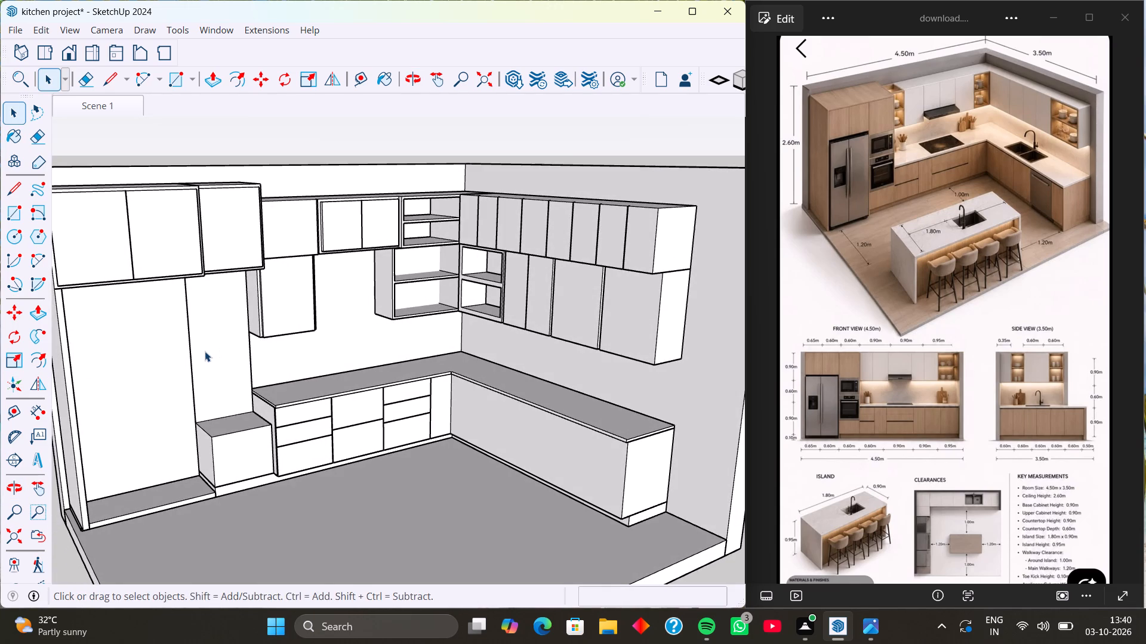
pyautogui.scroll(4, 195, 356)
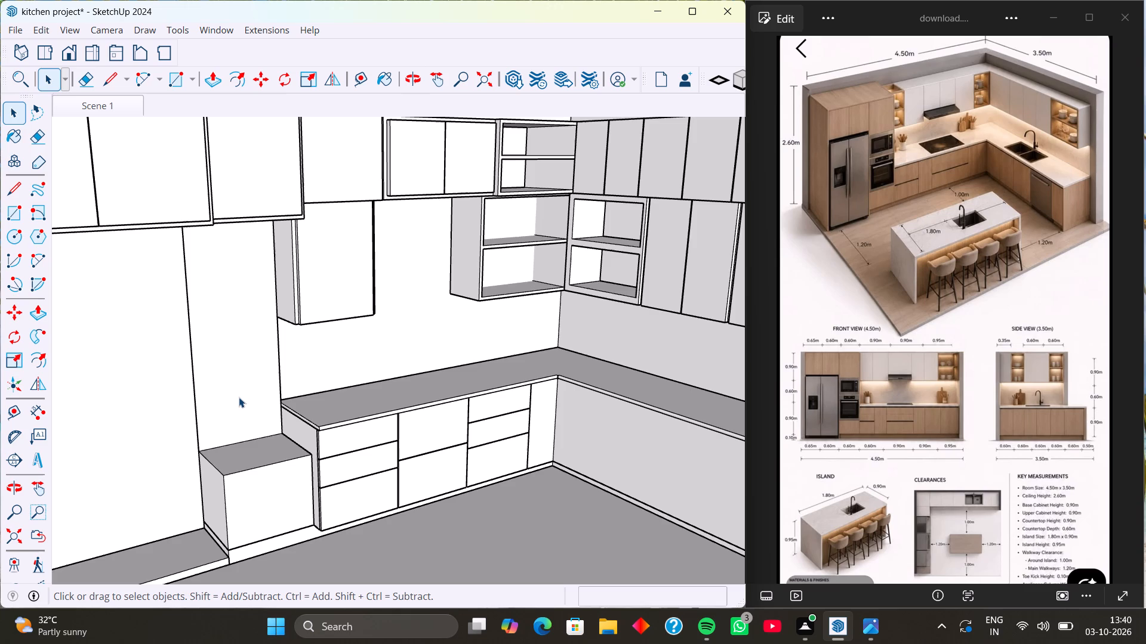
pyautogui.scroll(-4, 239, 397)
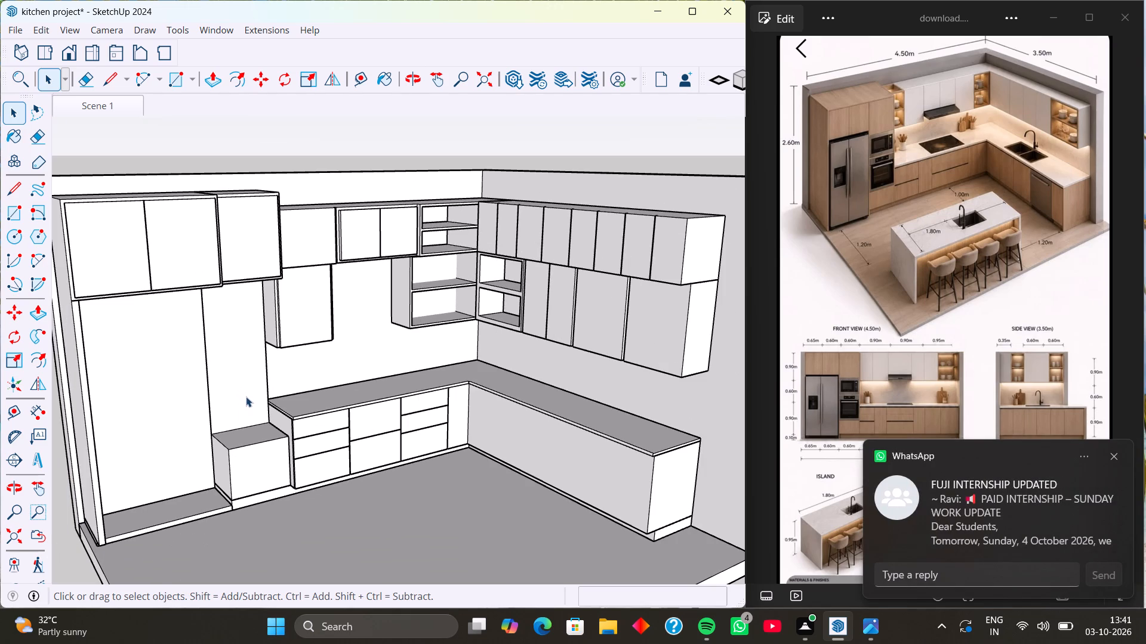
pyautogui.scroll(-1, 233, 418)
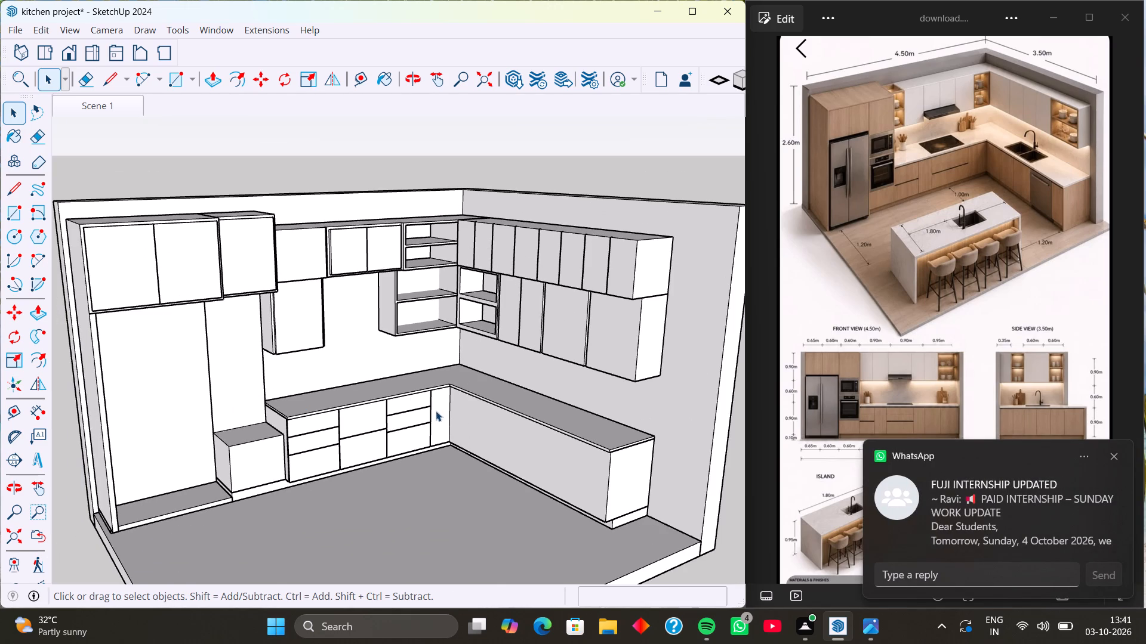
pyautogui.scroll(-3, 436, 411)
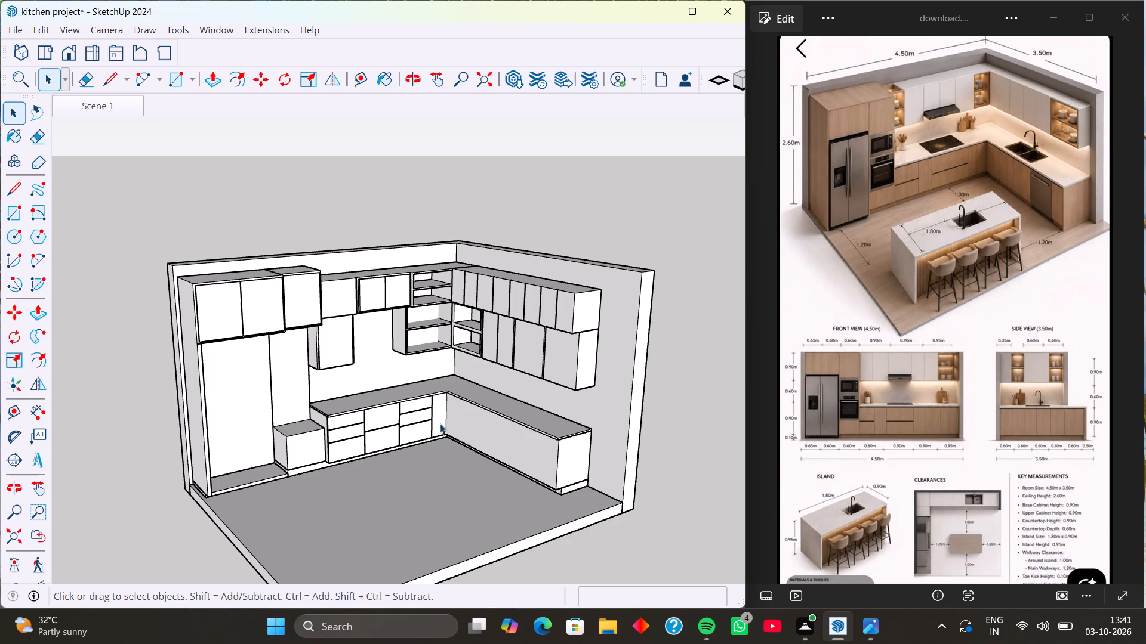
# Open the L-shaped base cabinet group for editing.
pyautogui.scroll(3, 464, 422)
pyautogui.tripleClick(467, 423)
pyautogui.scroll(5, 464, 423)
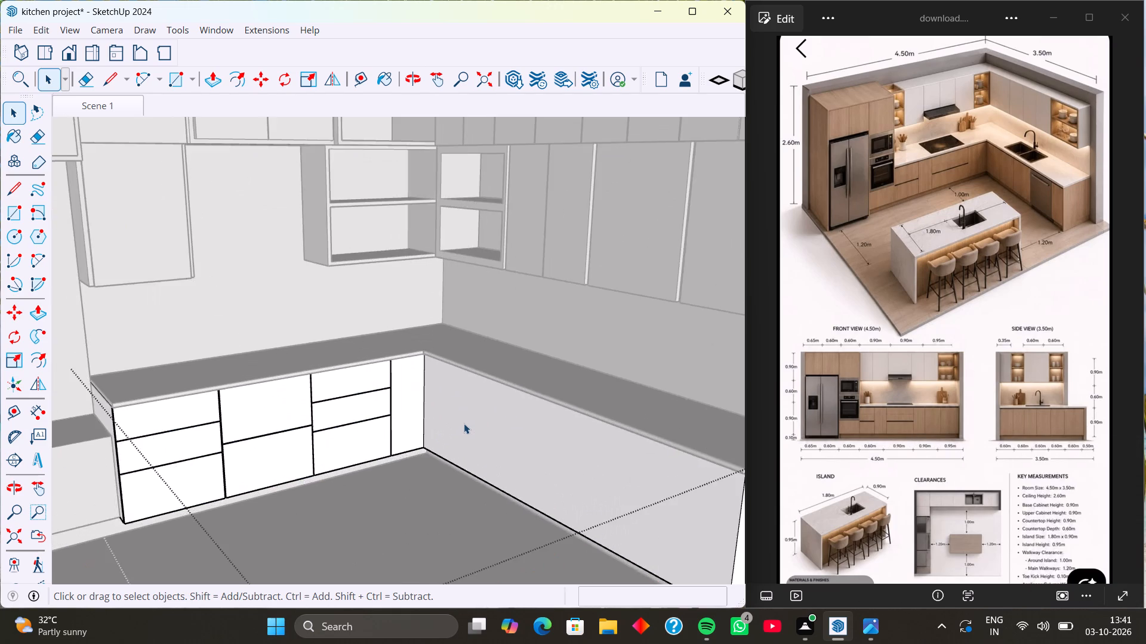
# Measure the length of the undivided side-run base cabinet front from the inner corner to its outer end.
pyautogui.scroll(5, 463, 424)
pyautogui.scroll(-4, 463, 424)
pyautogui.scroll(-1, 249, 432)
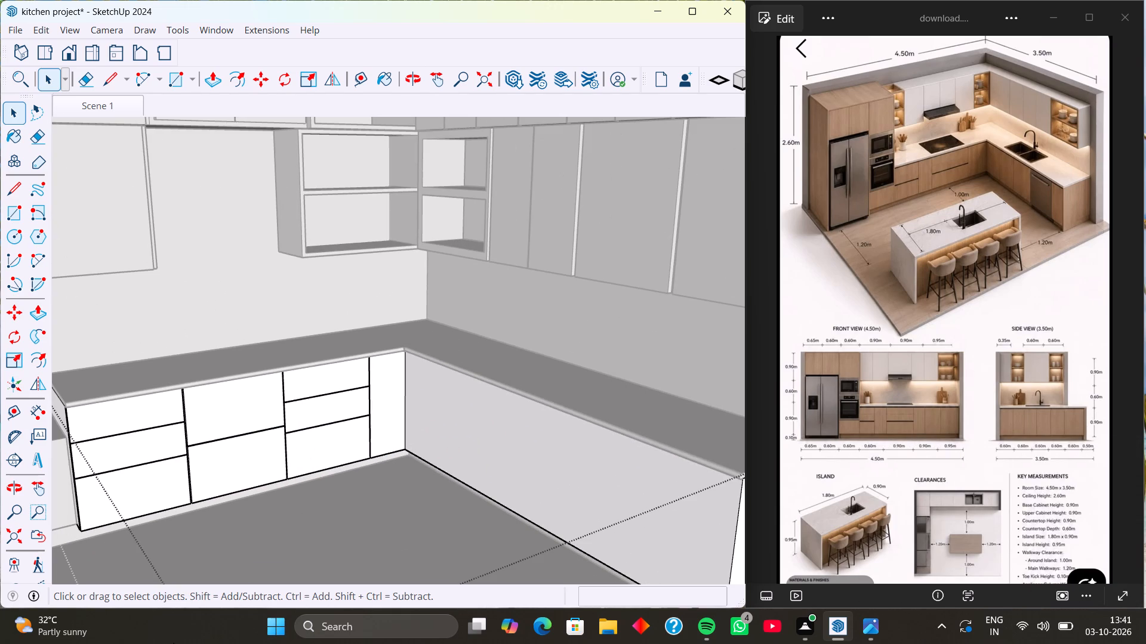
pyautogui.scroll(-3, 393, 434)
pyautogui.moveTo(286, 471); pyautogui.dragTo(381, 491, button='middle')
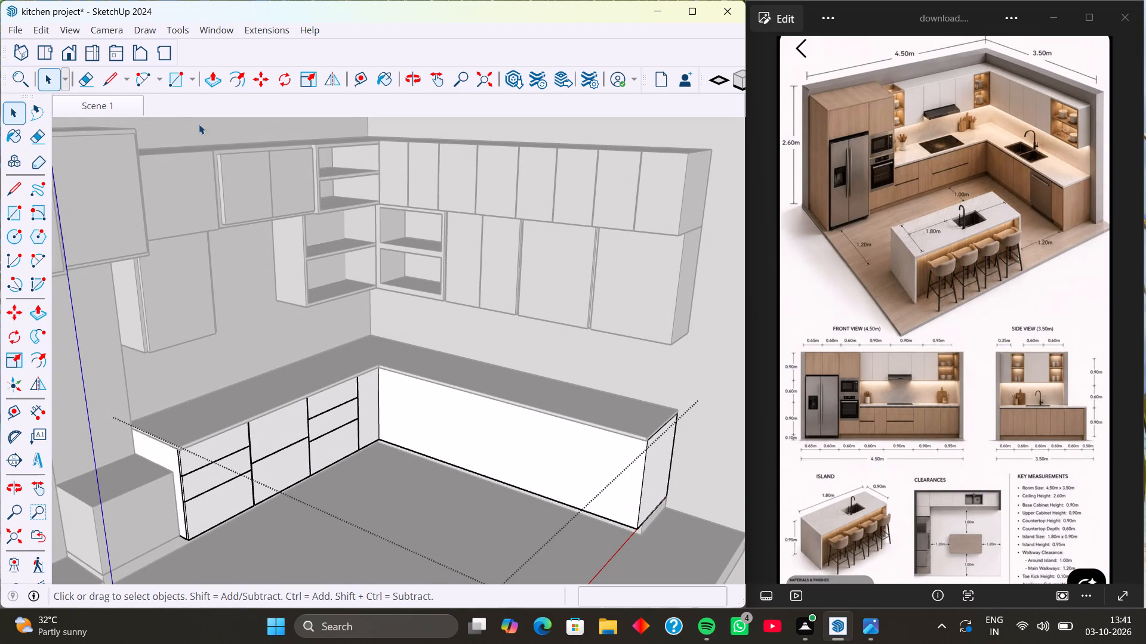
pyautogui.scroll(4, 223, 123)
pyautogui.scroll(-4, 227, 116)
pyautogui.scroll(-5, 322, 312)
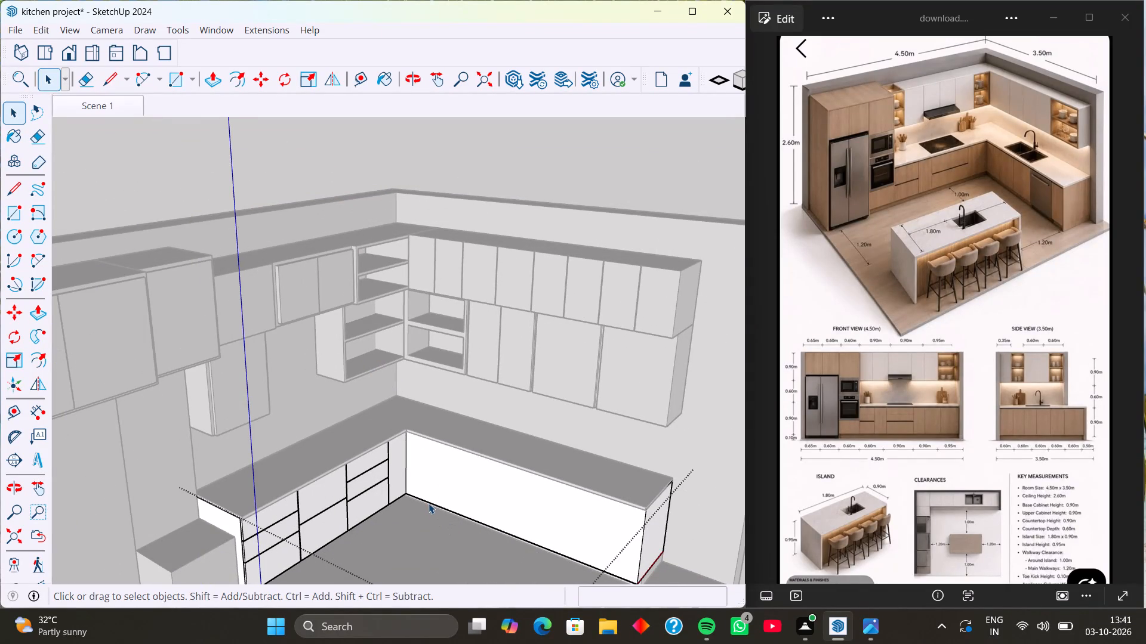
pyautogui.keyDown('shift'); pyautogui.moveTo(429, 502); pyautogui.dragTo(426, 413, button='middle'); pyautogui.keyUp('shift')
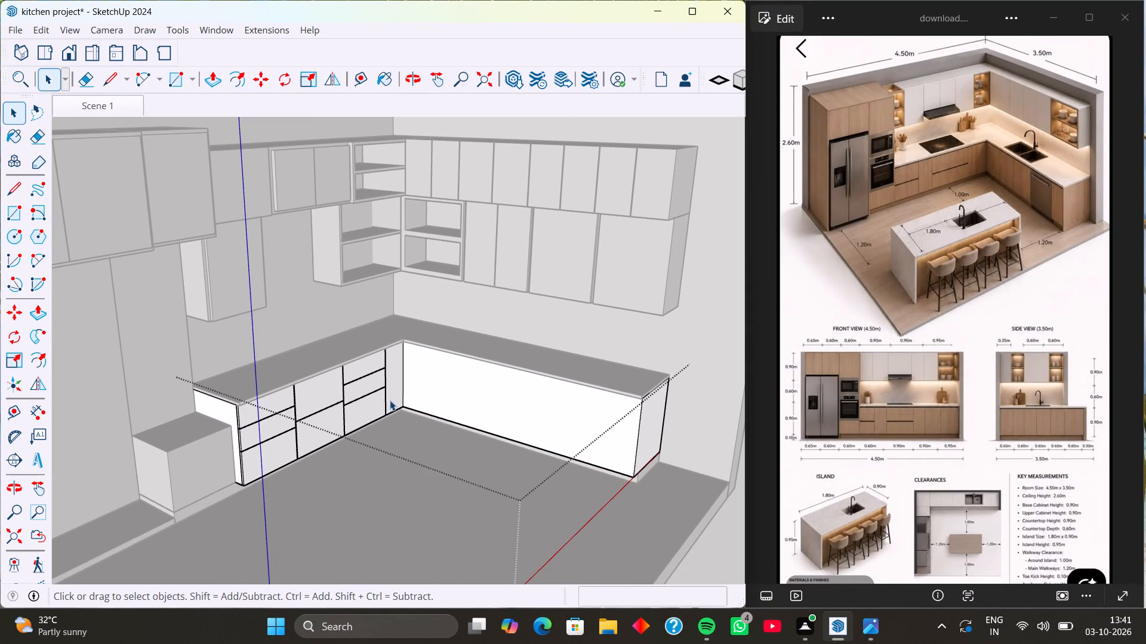
pyautogui.scroll(6, 393, 363)
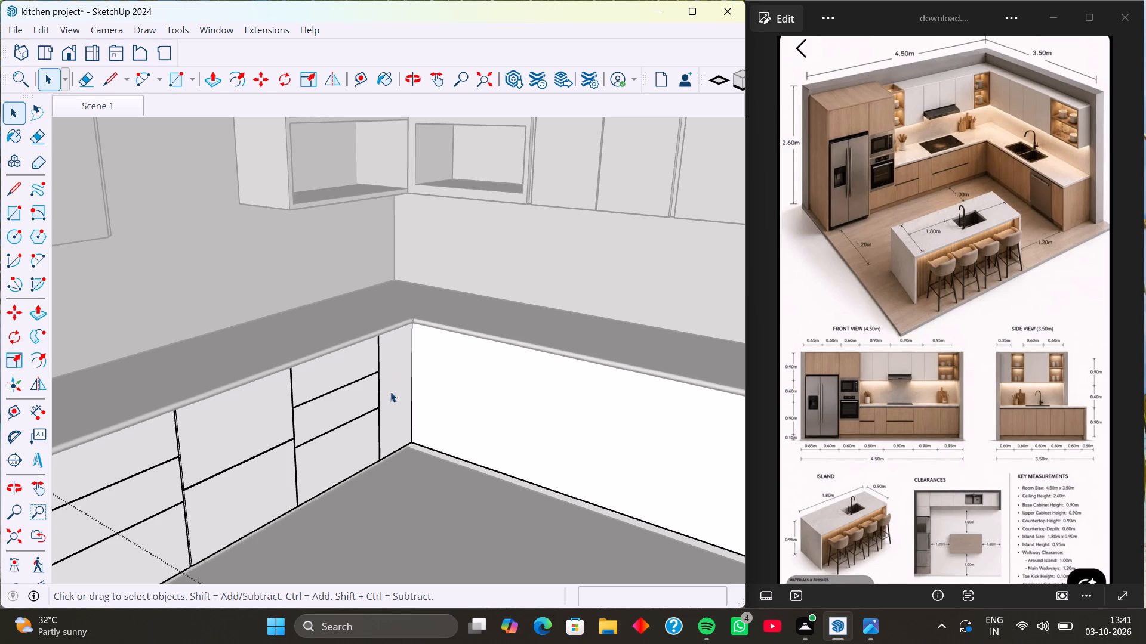
pyautogui.press('t')
pyautogui.click(409, 376)
pyautogui.scroll(-5, 420, 382)
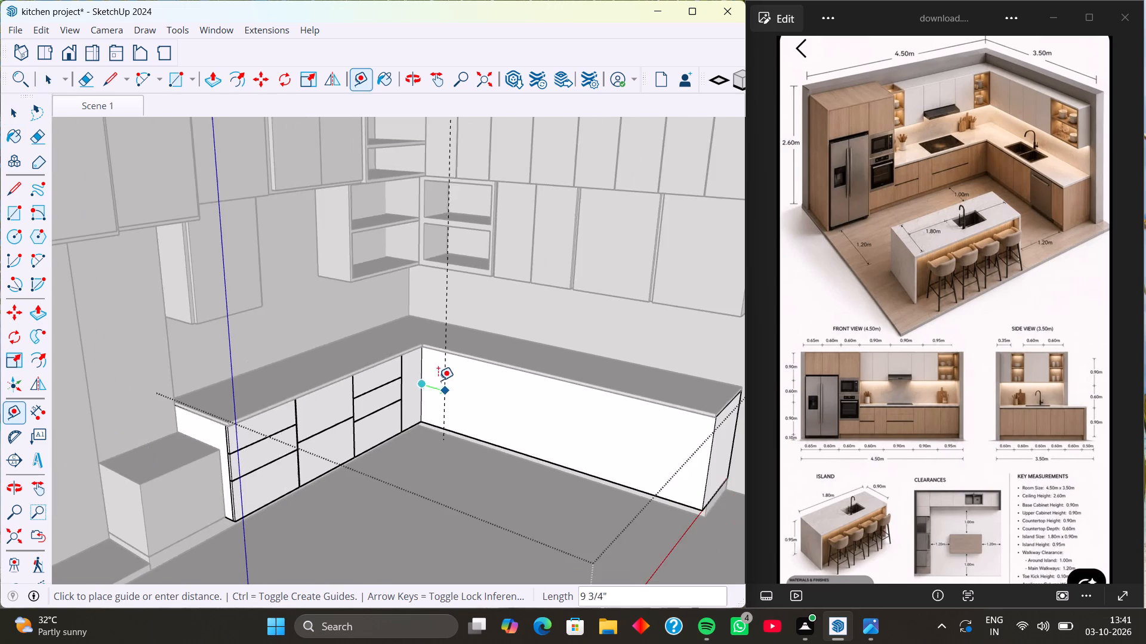
pyautogui.scroll(-5, 411, 369)
pyautogui.scroll(7, 541, 416)
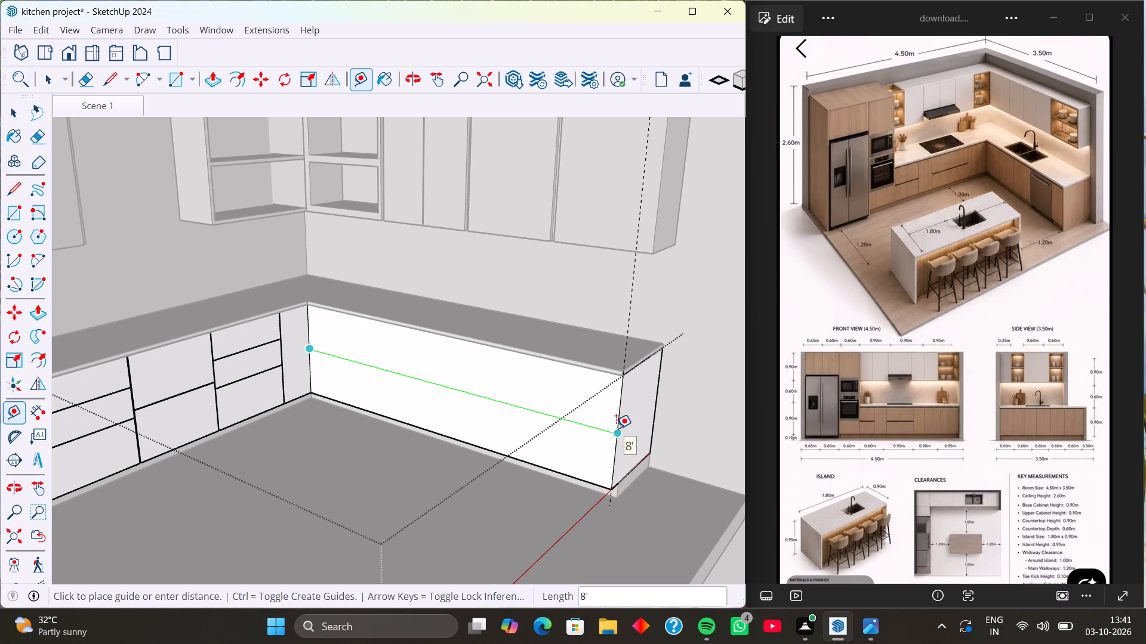
pyautogui.press('space')
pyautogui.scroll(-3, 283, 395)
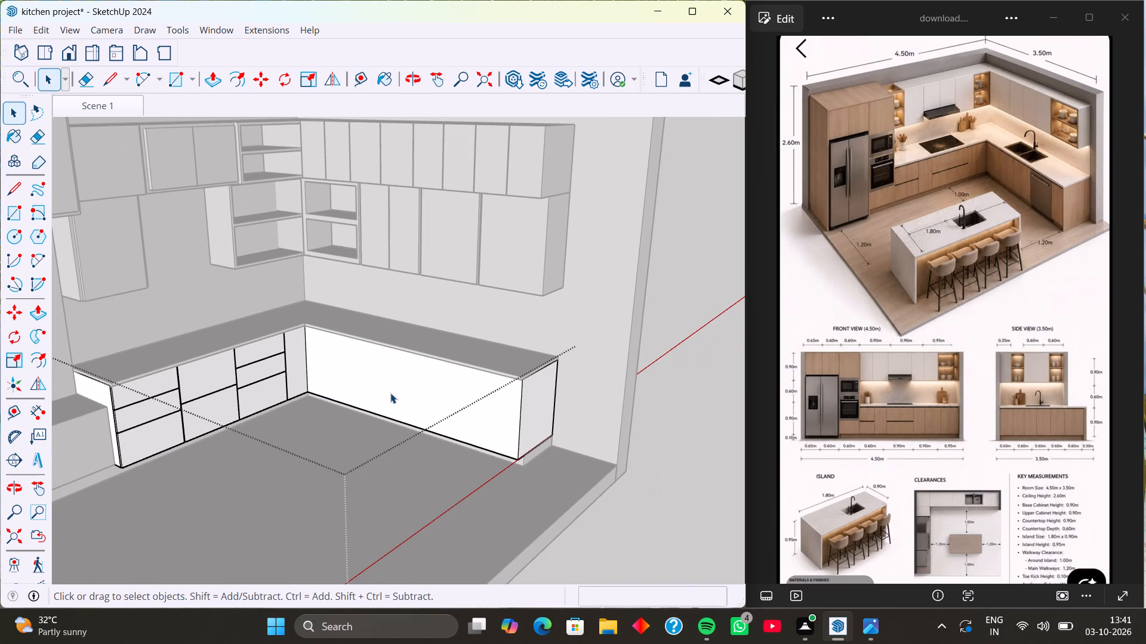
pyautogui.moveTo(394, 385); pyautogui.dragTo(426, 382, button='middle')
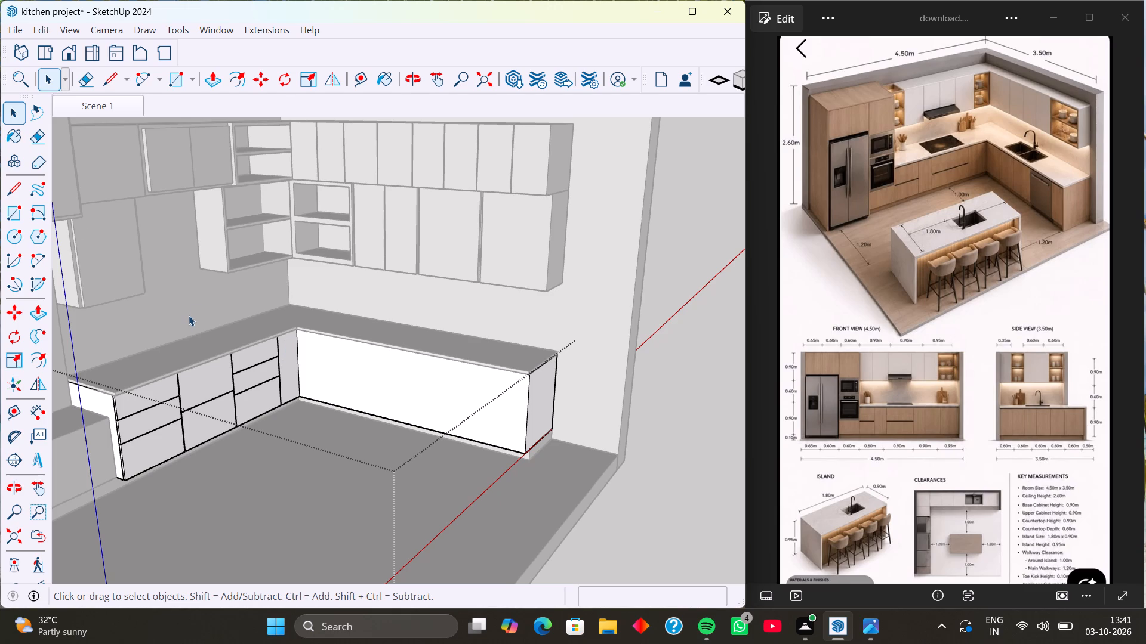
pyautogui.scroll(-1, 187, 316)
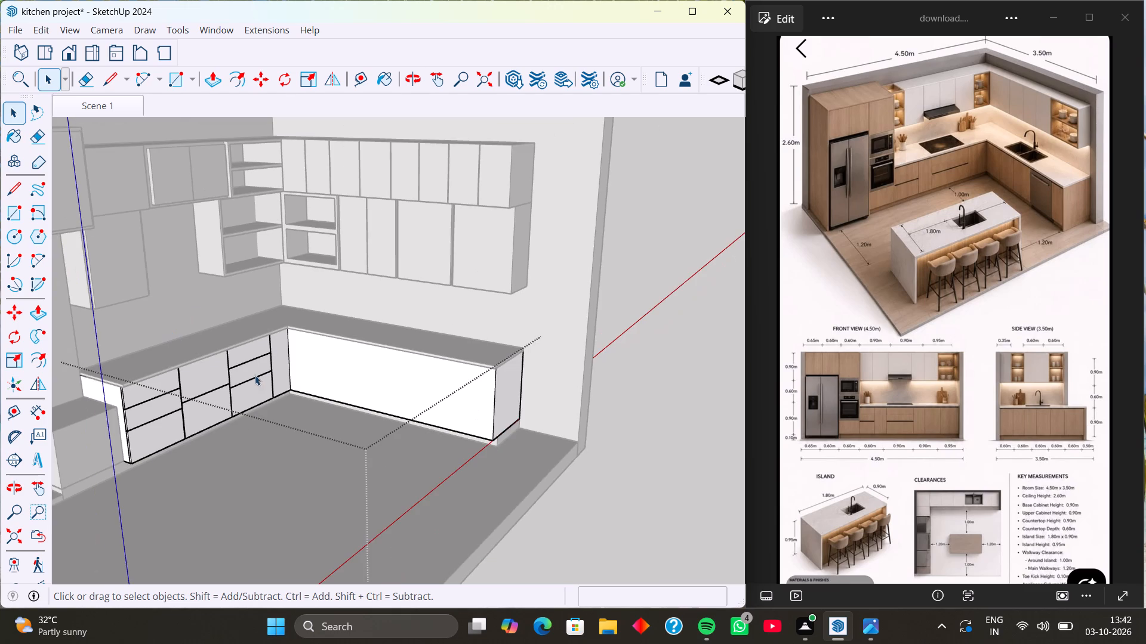
# Copy the vertical inner-corner edge of the side-run base cabinet front along the green axis towards its outer end.
pyautogui.scroll(5, 282, 336)
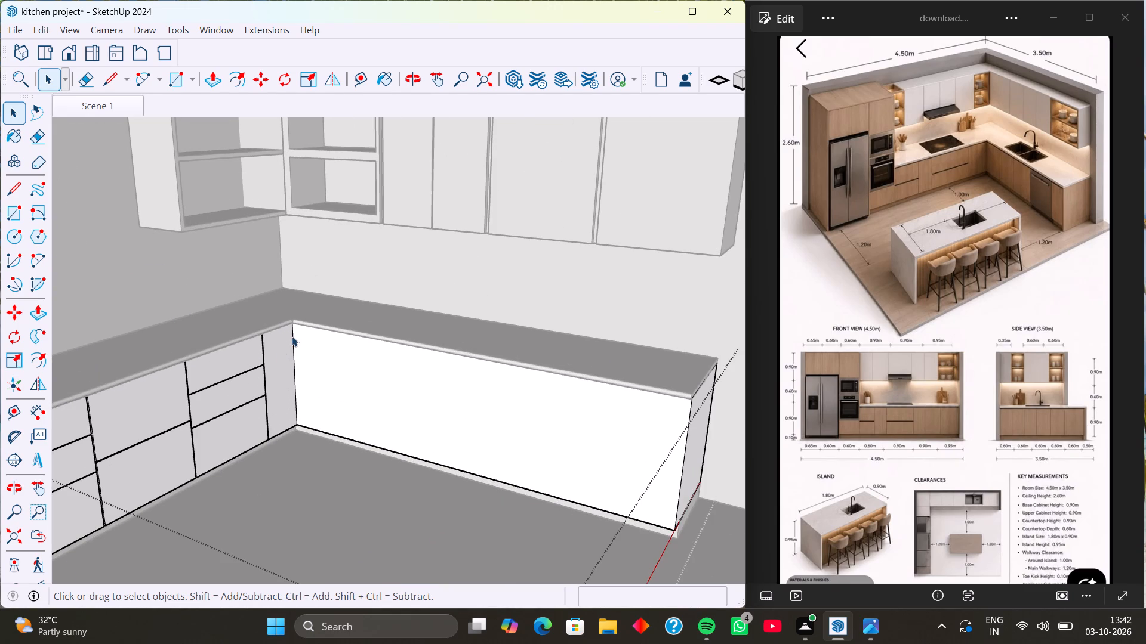
pyautogui.click(292, 336)
pyautogui.press('m')
pyautogui.scroll(12, 304, 417)
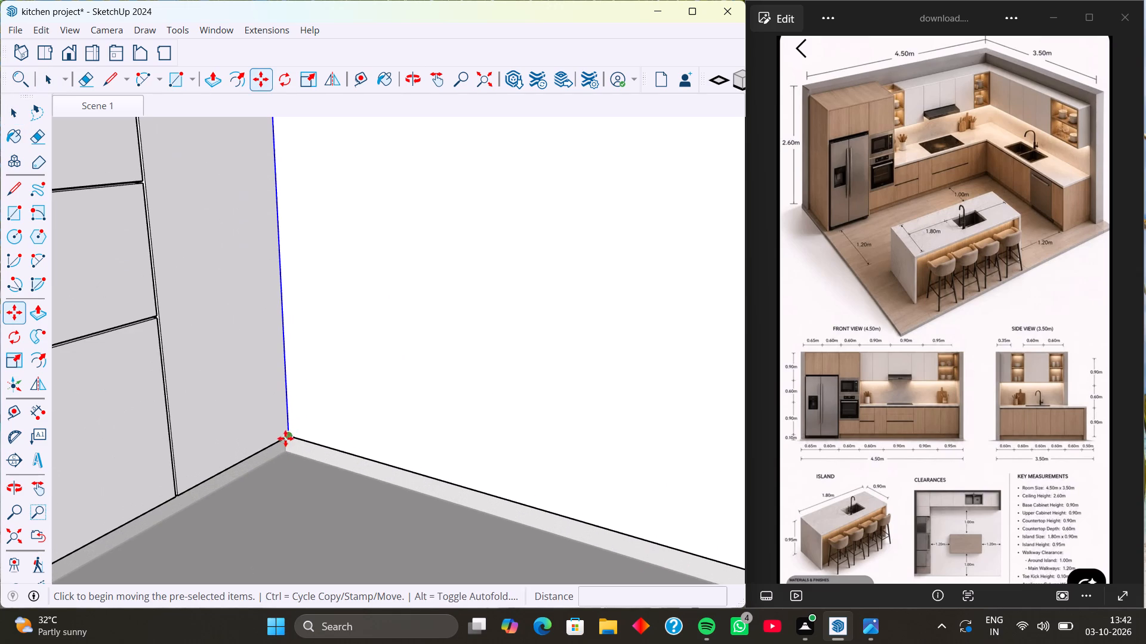
pyautogui.click(289, 432)
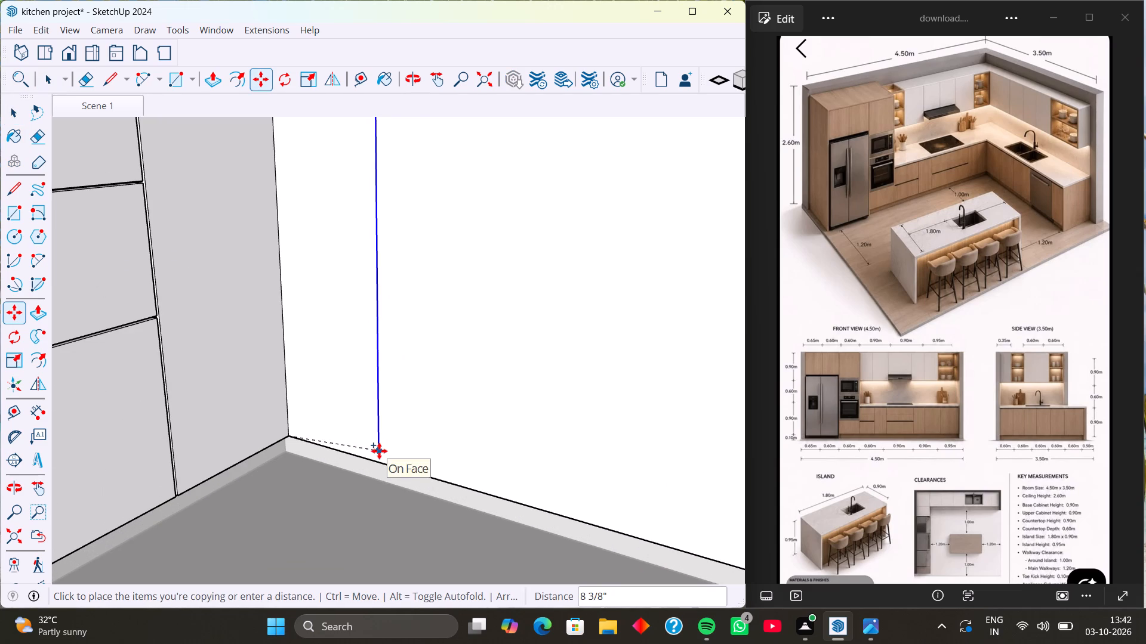
pyautogui.press('Right')
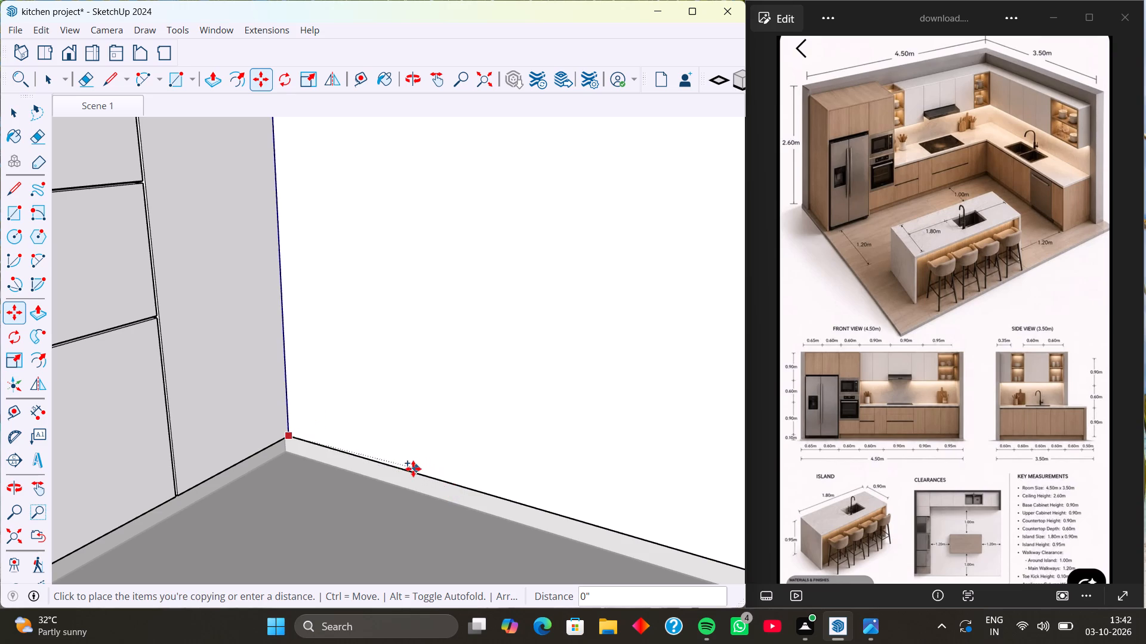
pyautogui.press('Left')
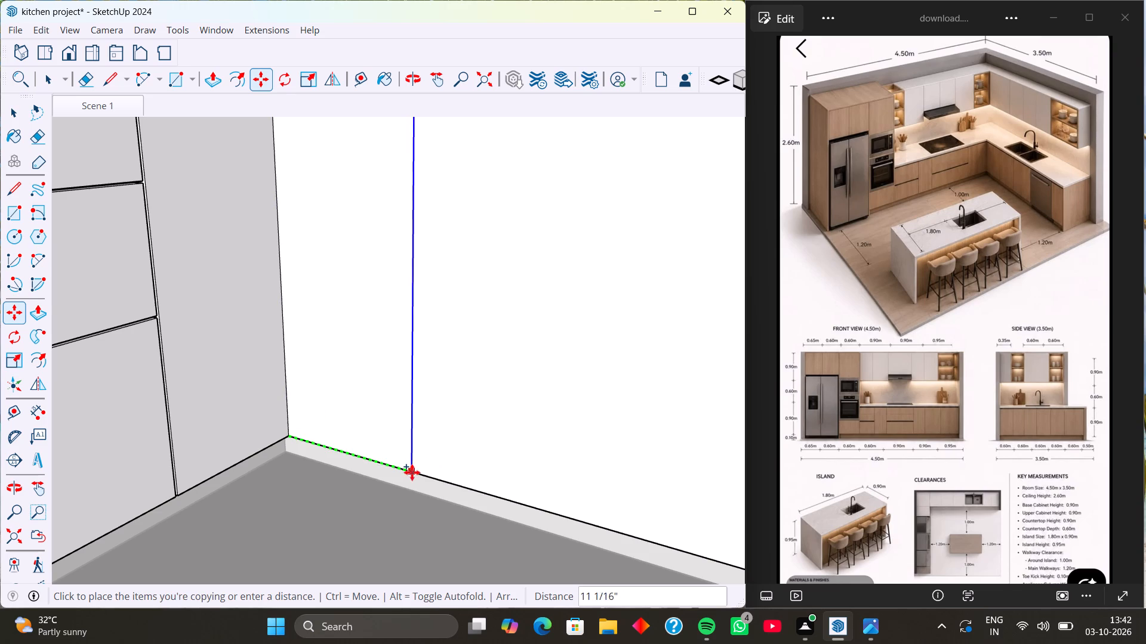
pyautogui.scroll(-3, 412, 472)
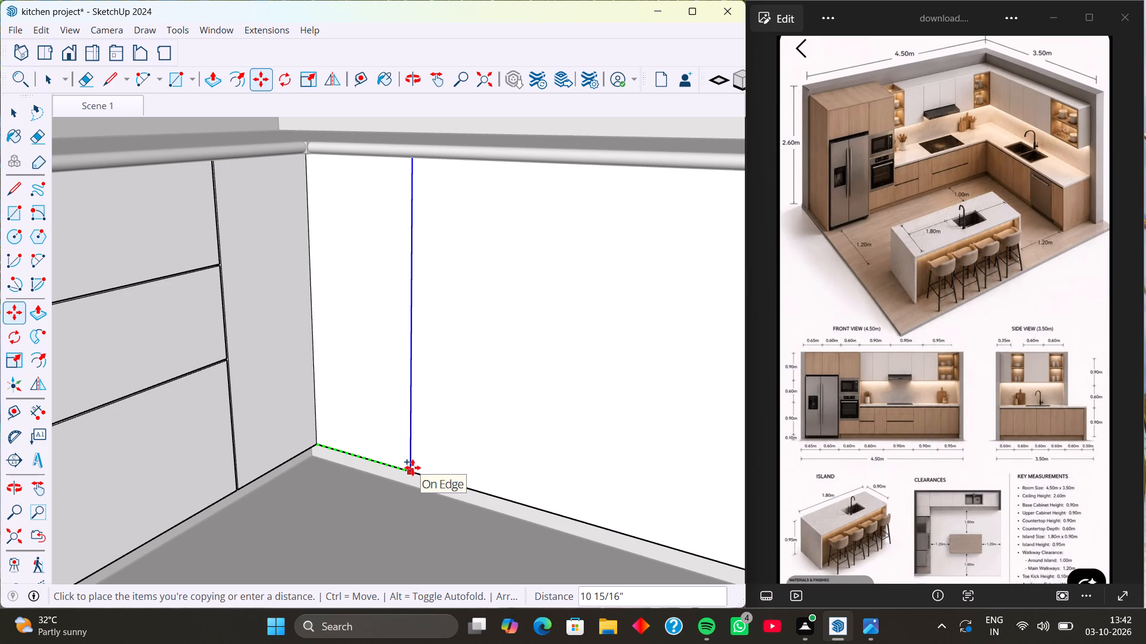
pyautogui.scroll(-5, 412, 467)
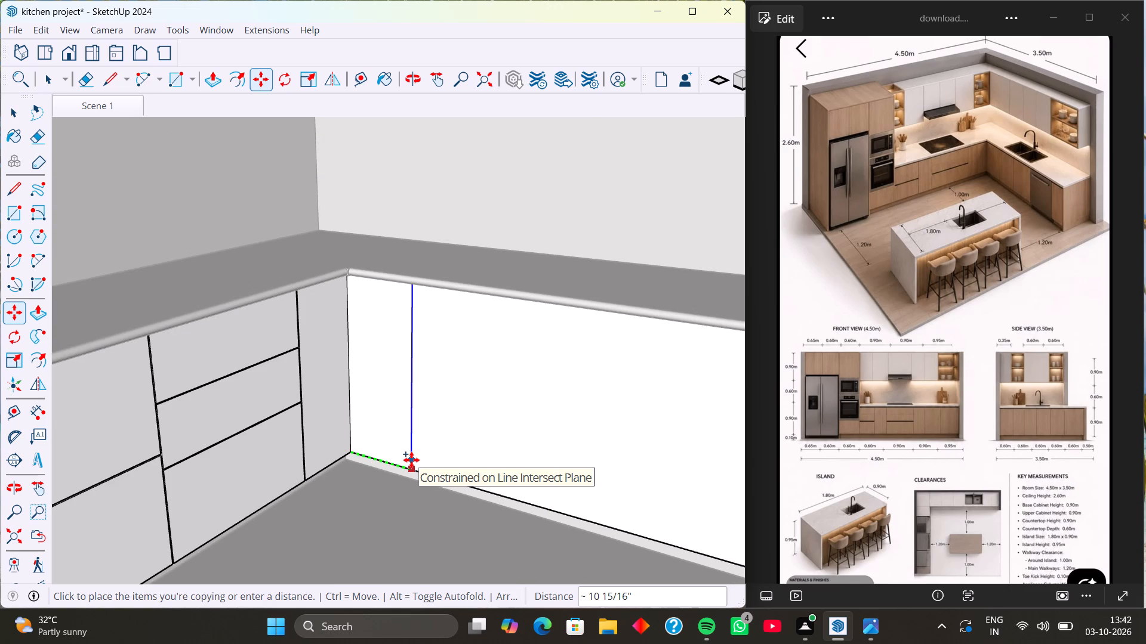